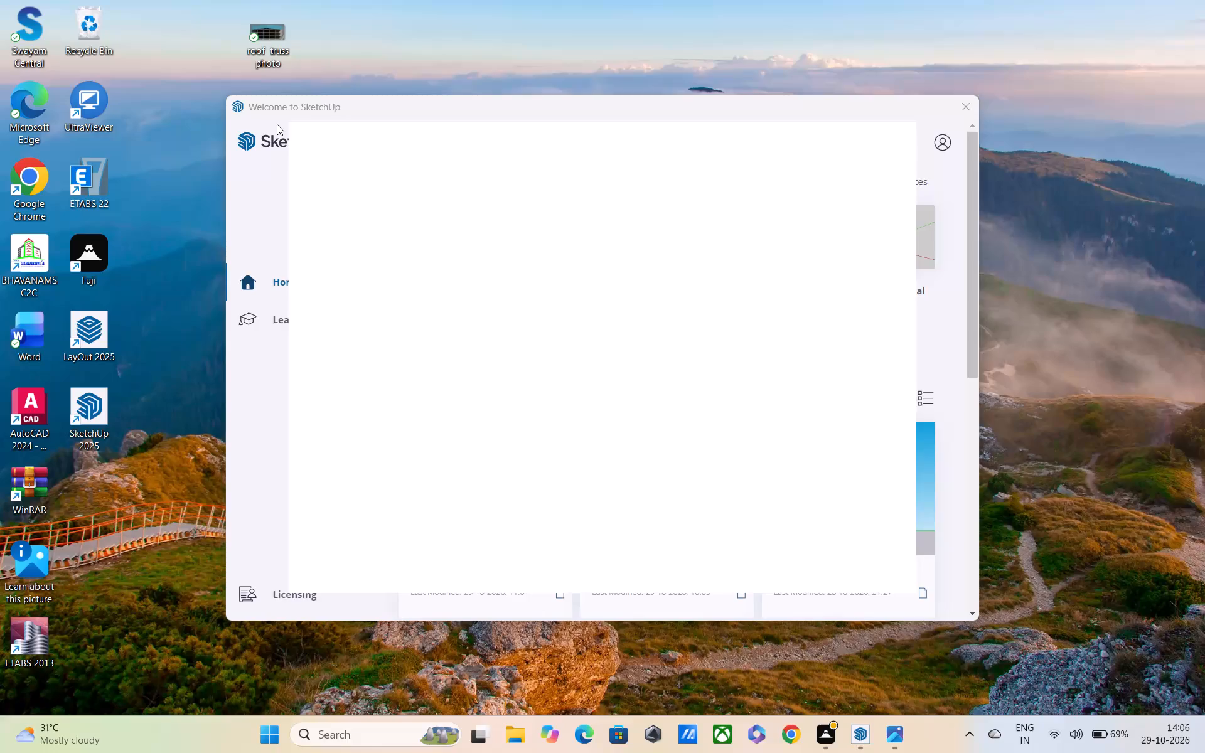
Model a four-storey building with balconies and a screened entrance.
Switch to the SketchUp welcome window.
click(277, 124)
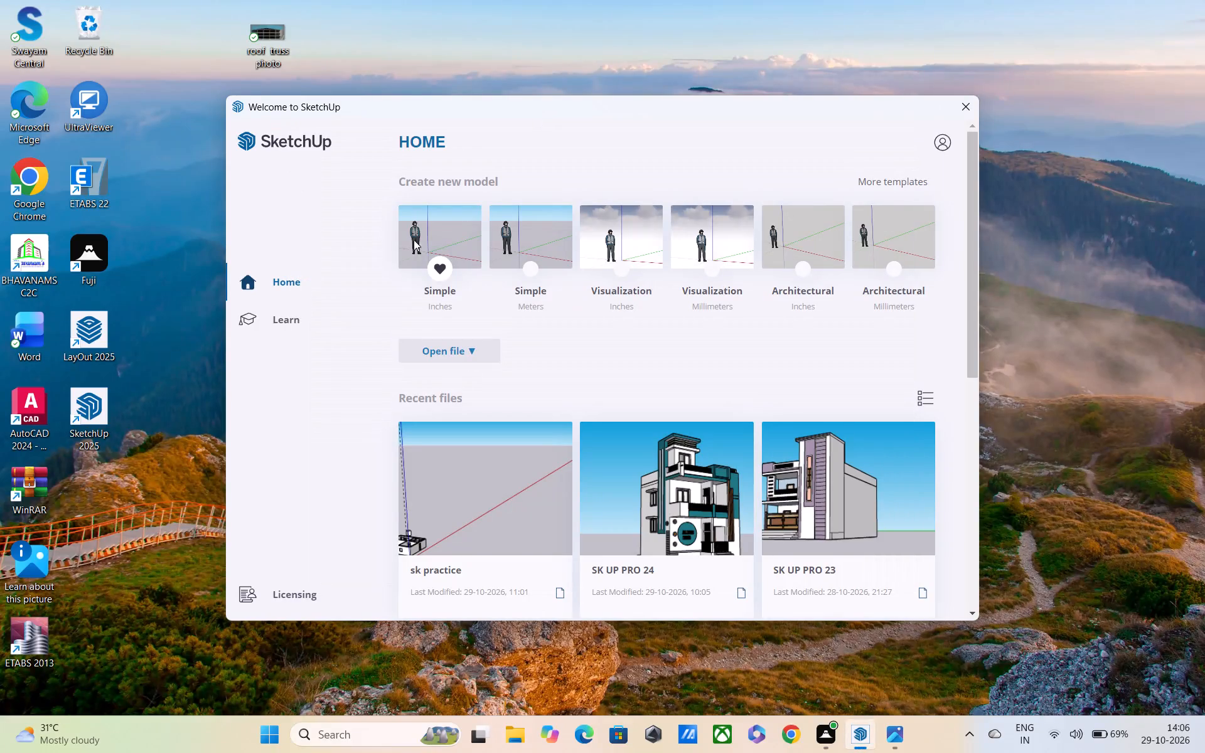
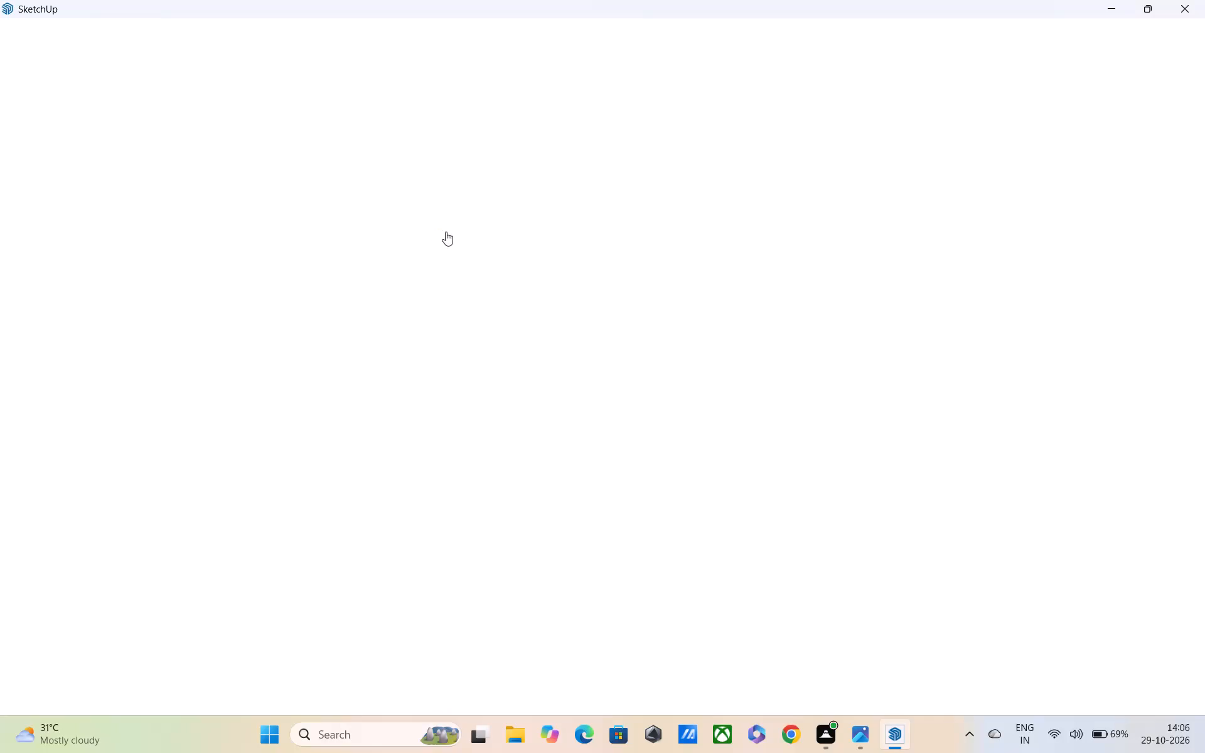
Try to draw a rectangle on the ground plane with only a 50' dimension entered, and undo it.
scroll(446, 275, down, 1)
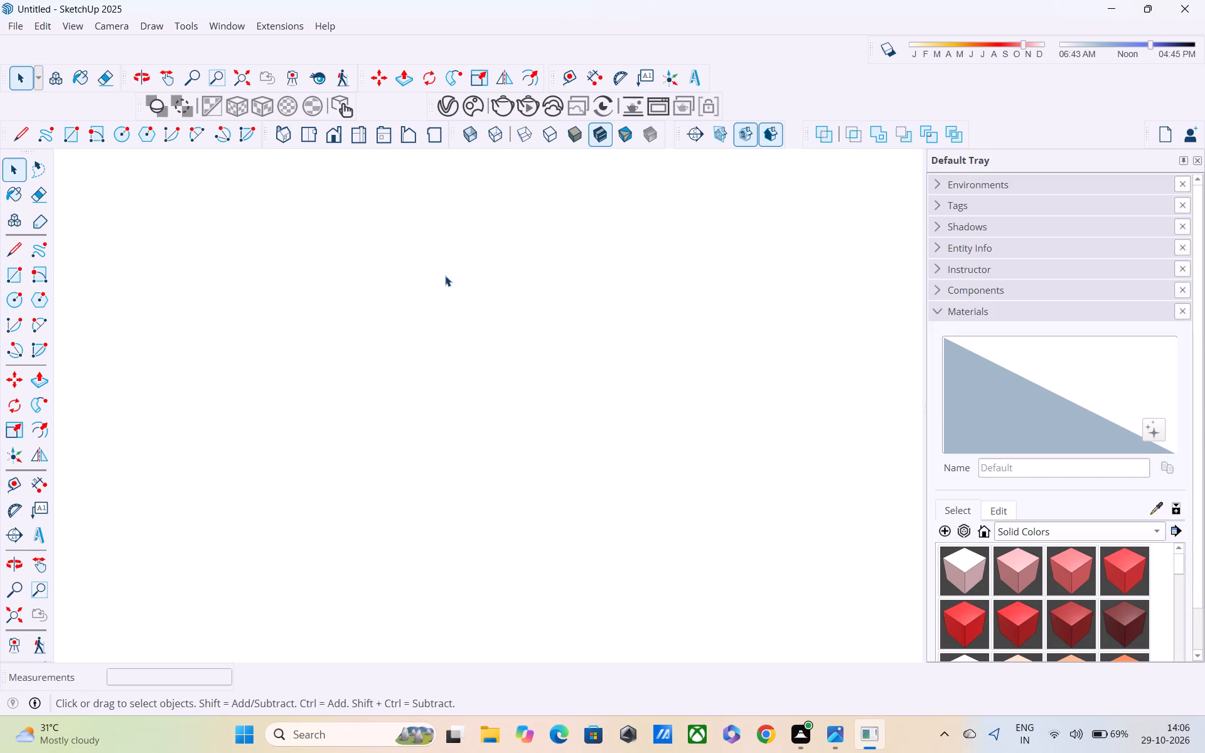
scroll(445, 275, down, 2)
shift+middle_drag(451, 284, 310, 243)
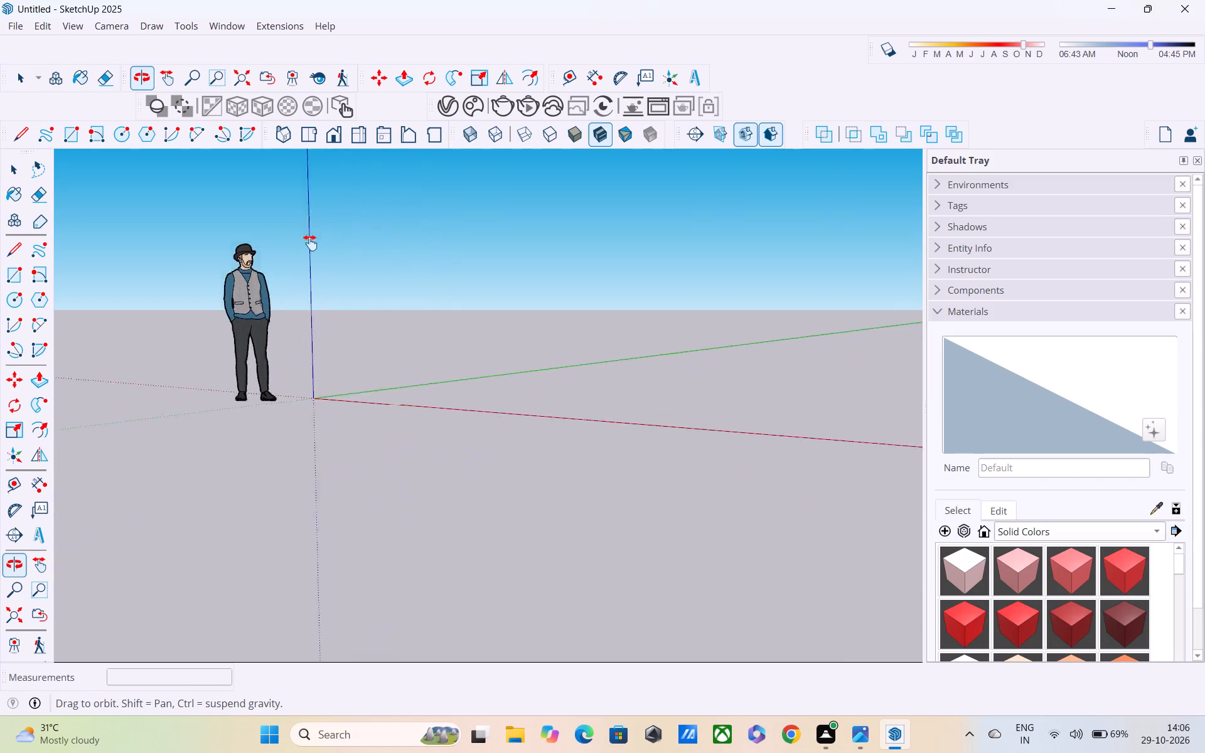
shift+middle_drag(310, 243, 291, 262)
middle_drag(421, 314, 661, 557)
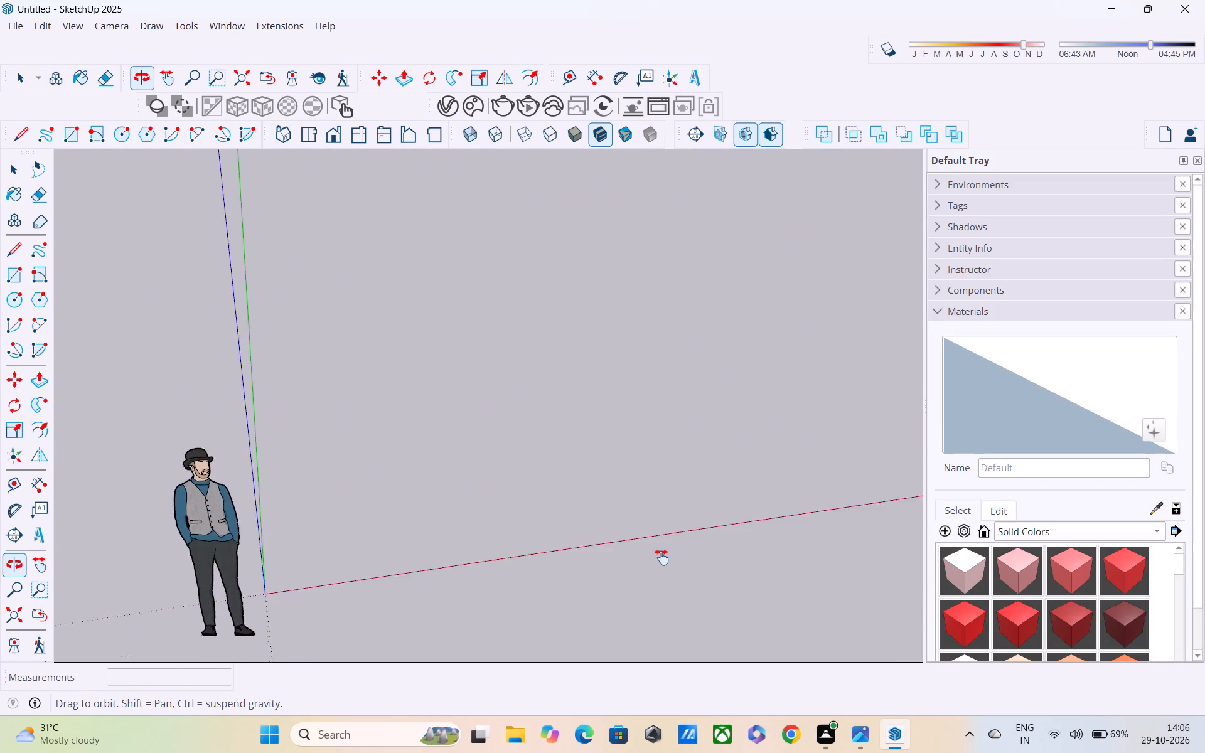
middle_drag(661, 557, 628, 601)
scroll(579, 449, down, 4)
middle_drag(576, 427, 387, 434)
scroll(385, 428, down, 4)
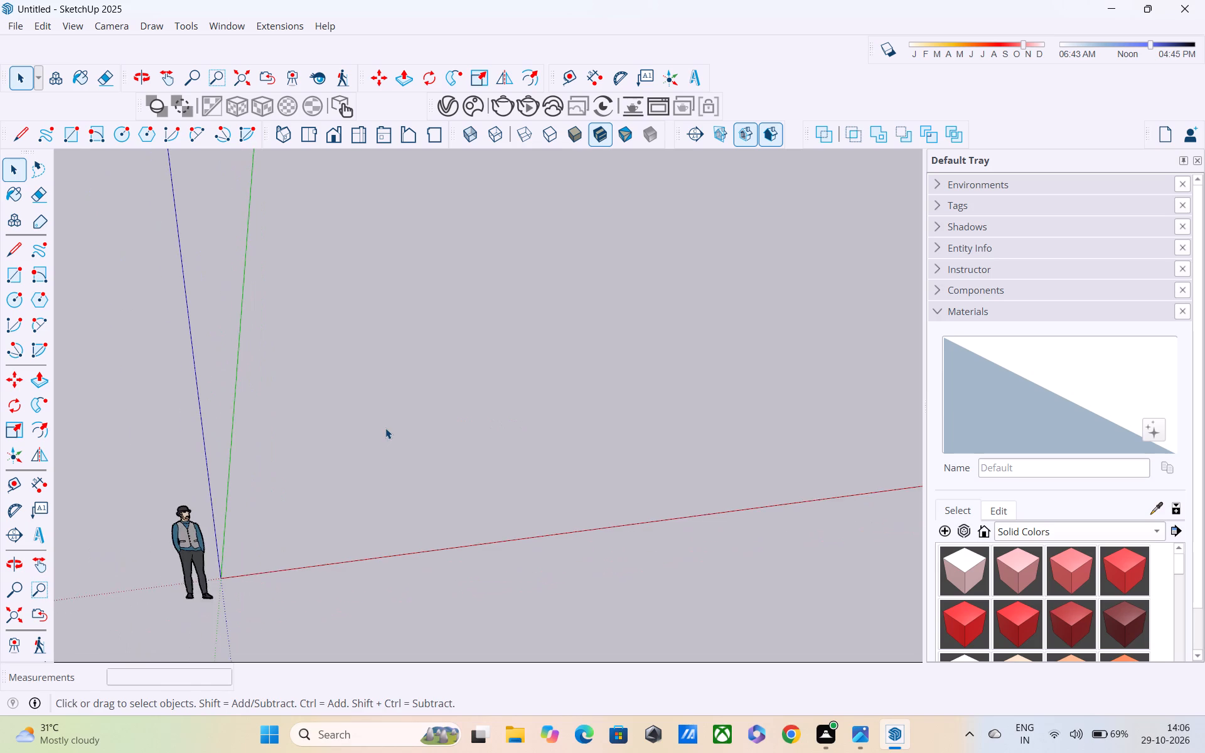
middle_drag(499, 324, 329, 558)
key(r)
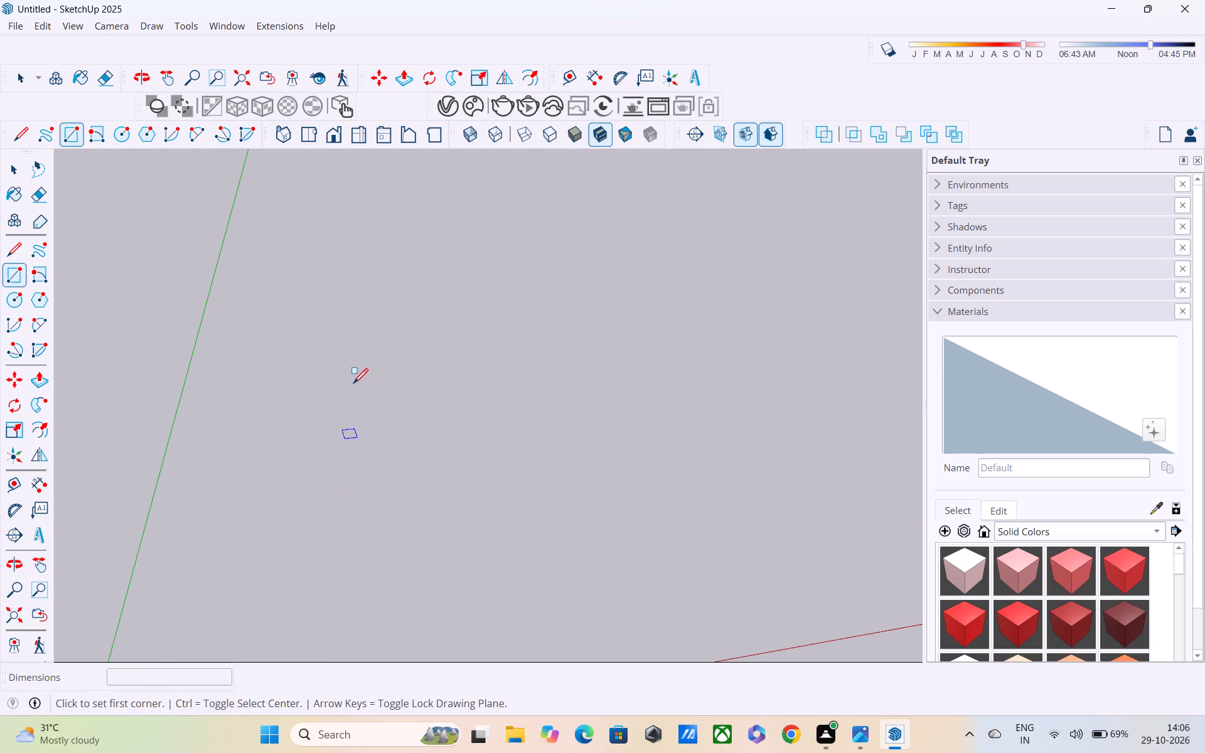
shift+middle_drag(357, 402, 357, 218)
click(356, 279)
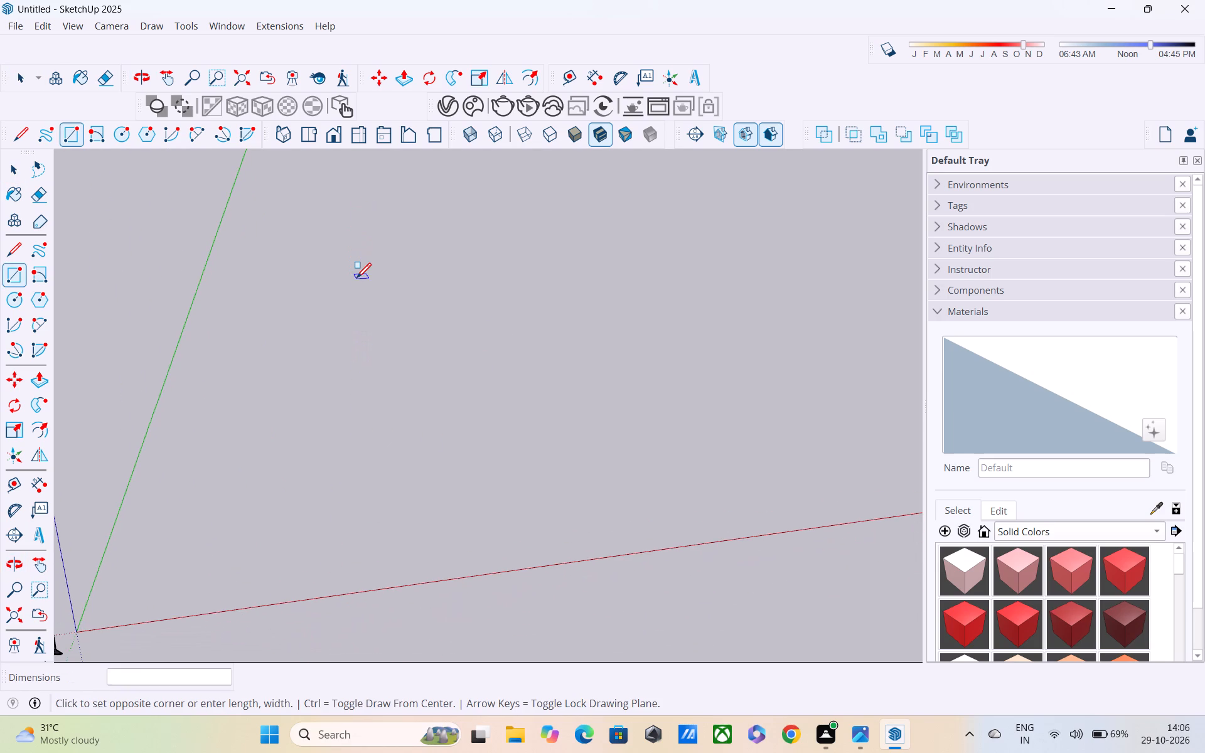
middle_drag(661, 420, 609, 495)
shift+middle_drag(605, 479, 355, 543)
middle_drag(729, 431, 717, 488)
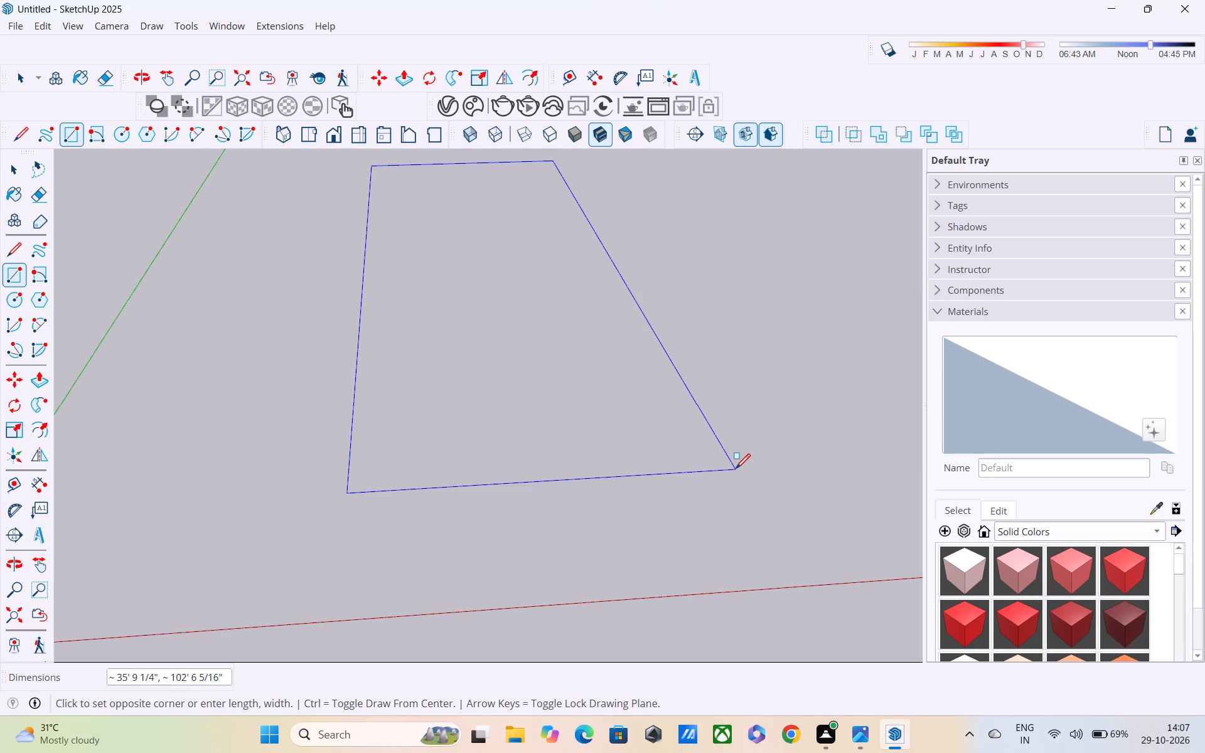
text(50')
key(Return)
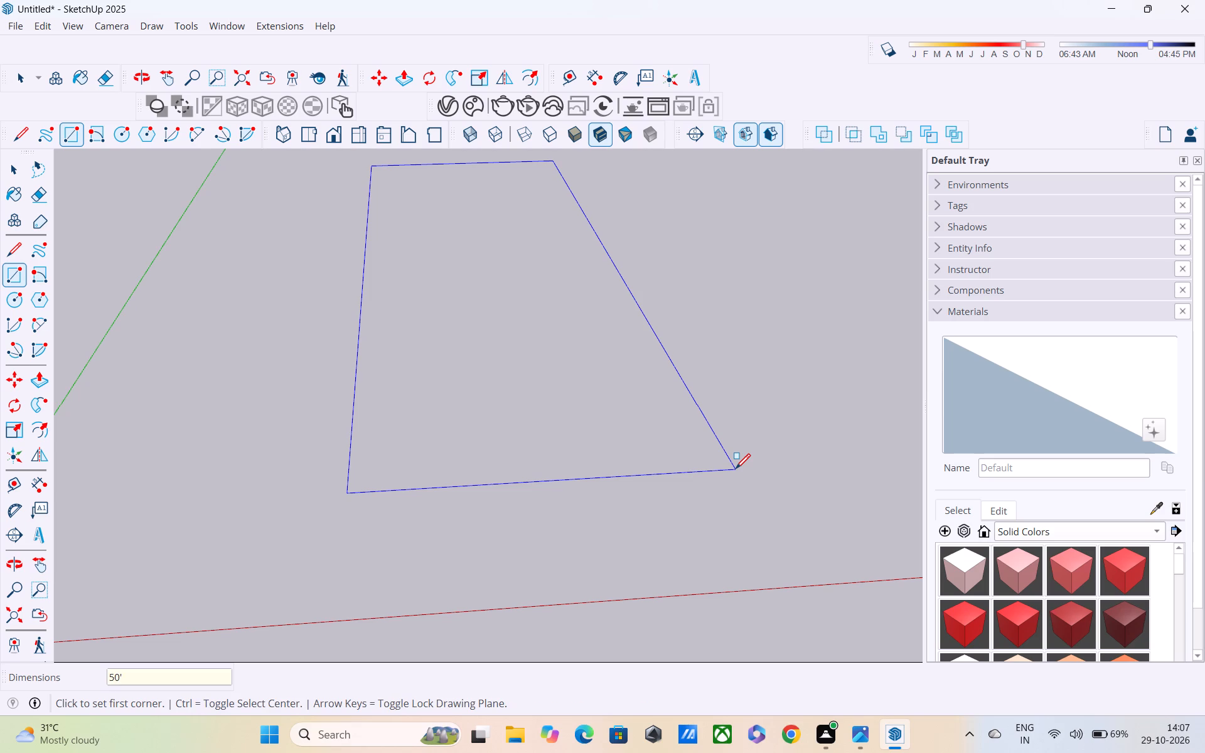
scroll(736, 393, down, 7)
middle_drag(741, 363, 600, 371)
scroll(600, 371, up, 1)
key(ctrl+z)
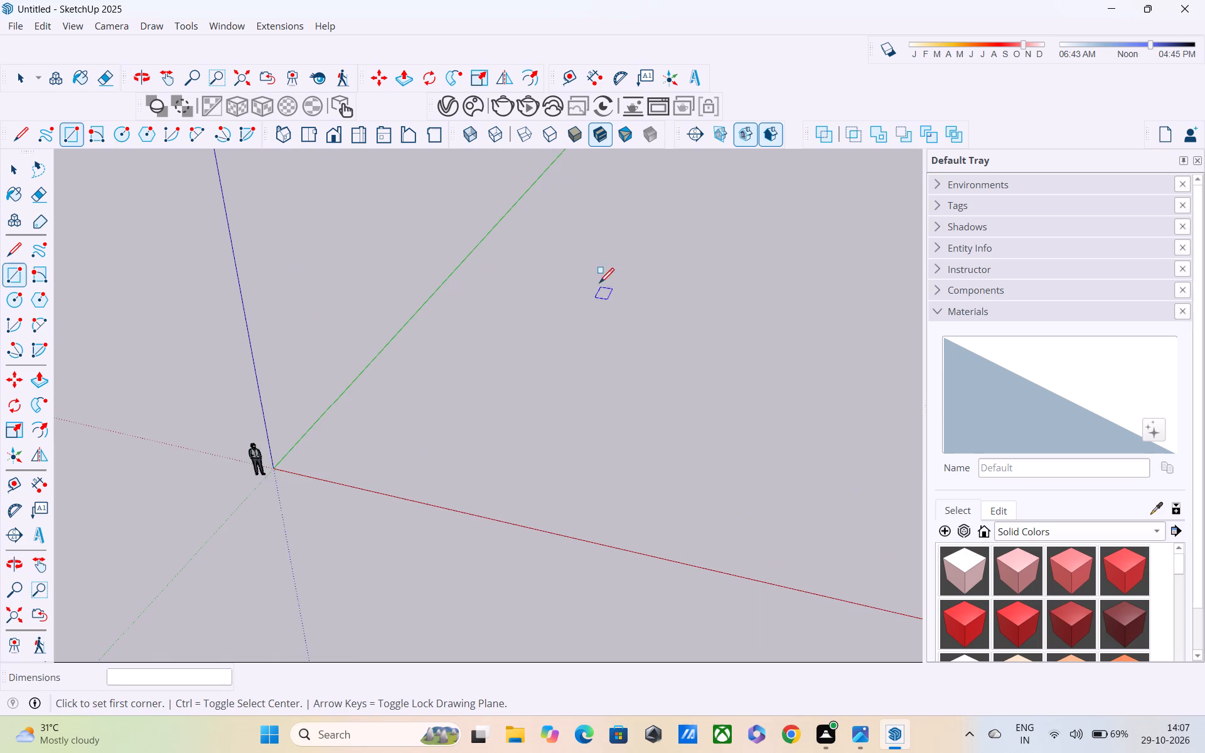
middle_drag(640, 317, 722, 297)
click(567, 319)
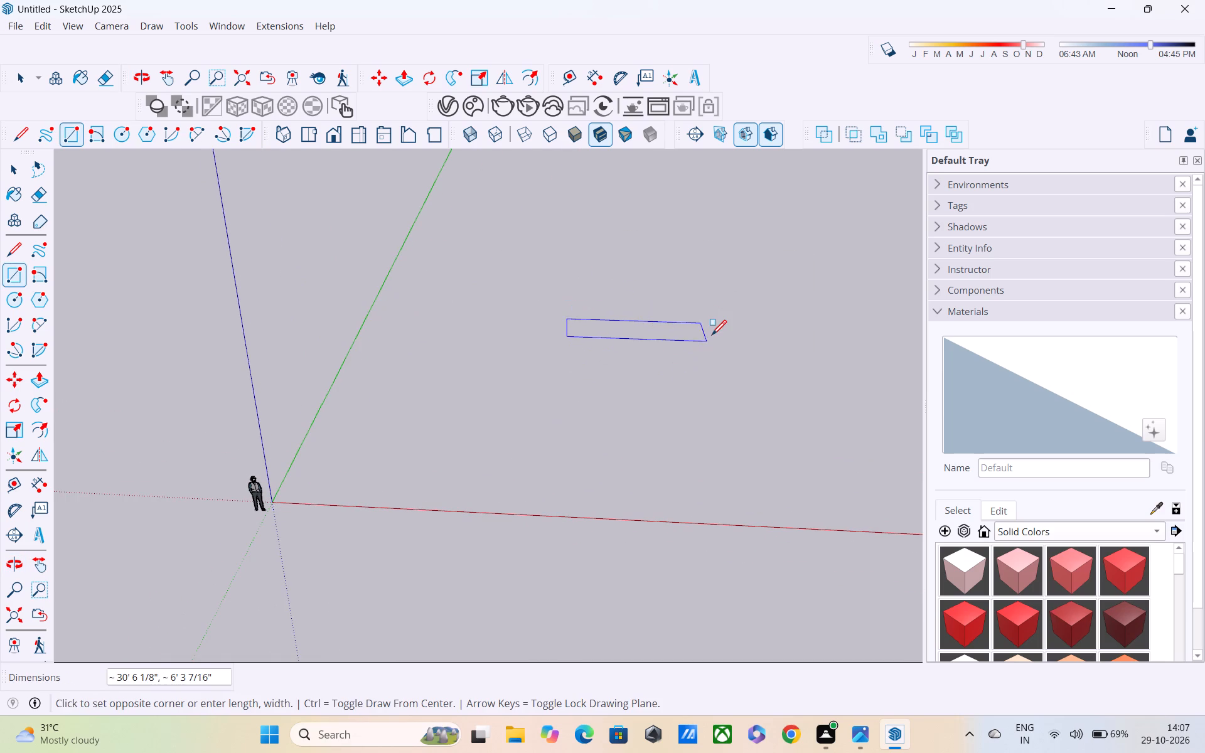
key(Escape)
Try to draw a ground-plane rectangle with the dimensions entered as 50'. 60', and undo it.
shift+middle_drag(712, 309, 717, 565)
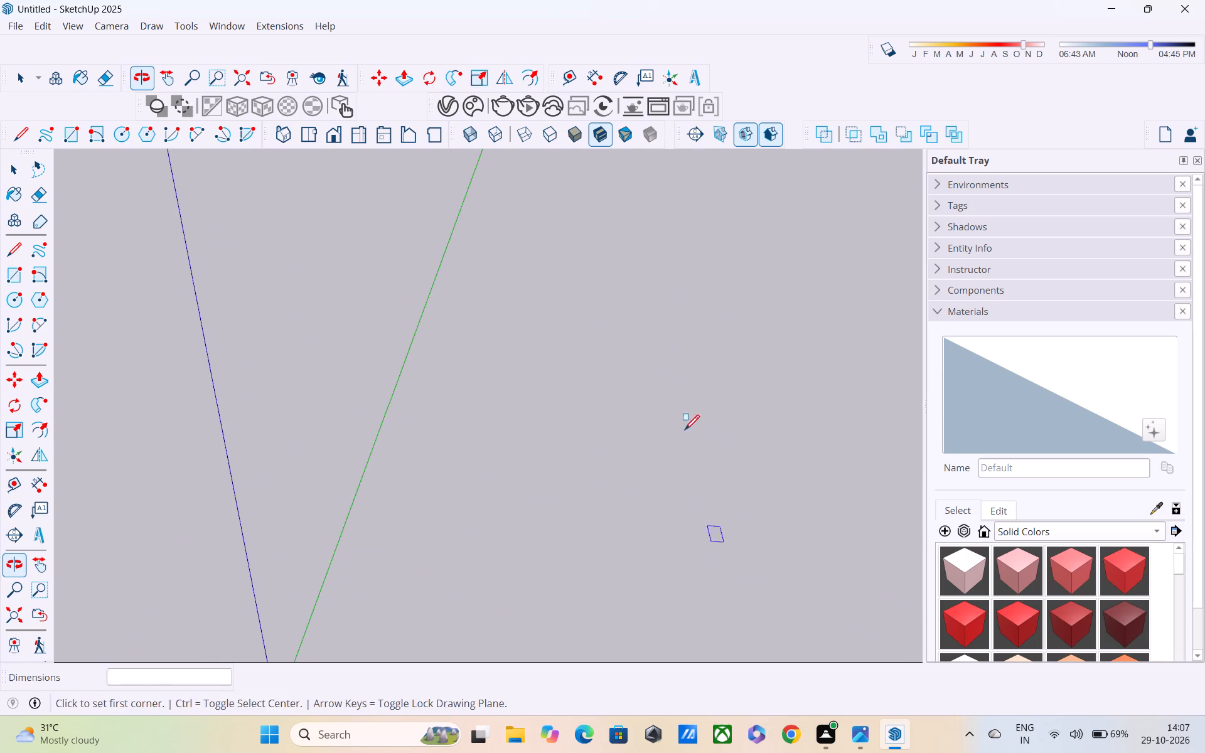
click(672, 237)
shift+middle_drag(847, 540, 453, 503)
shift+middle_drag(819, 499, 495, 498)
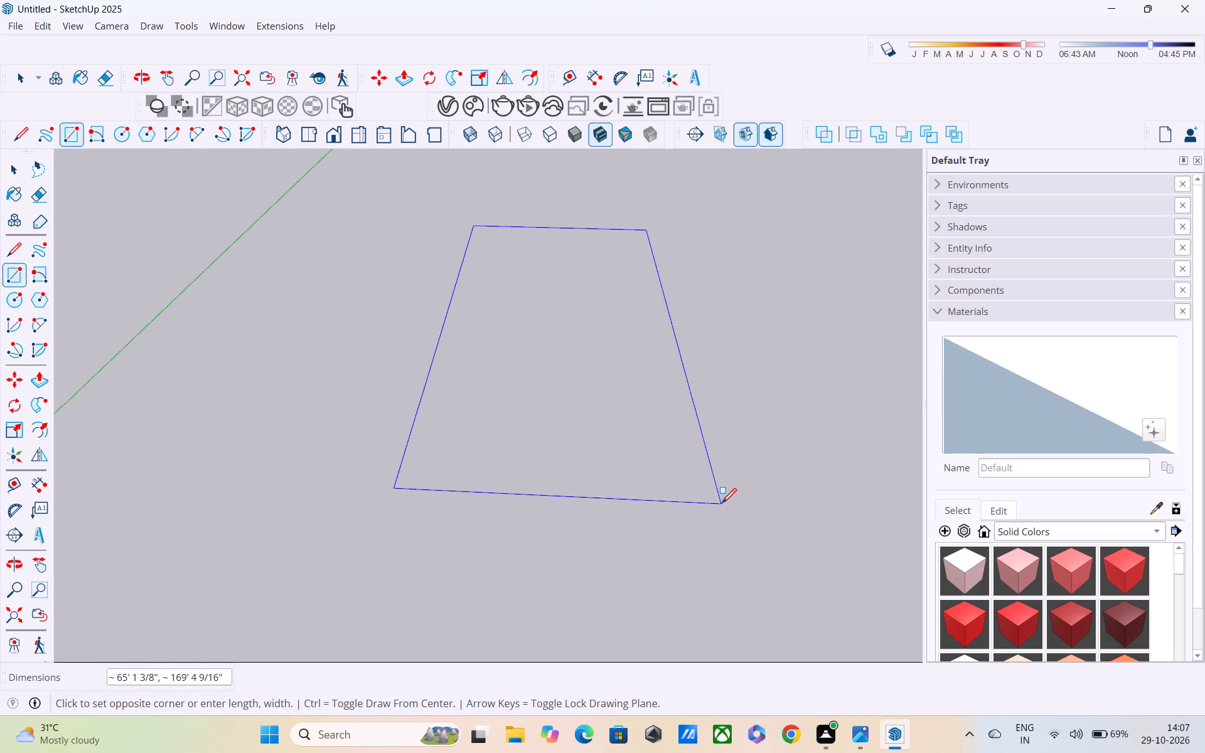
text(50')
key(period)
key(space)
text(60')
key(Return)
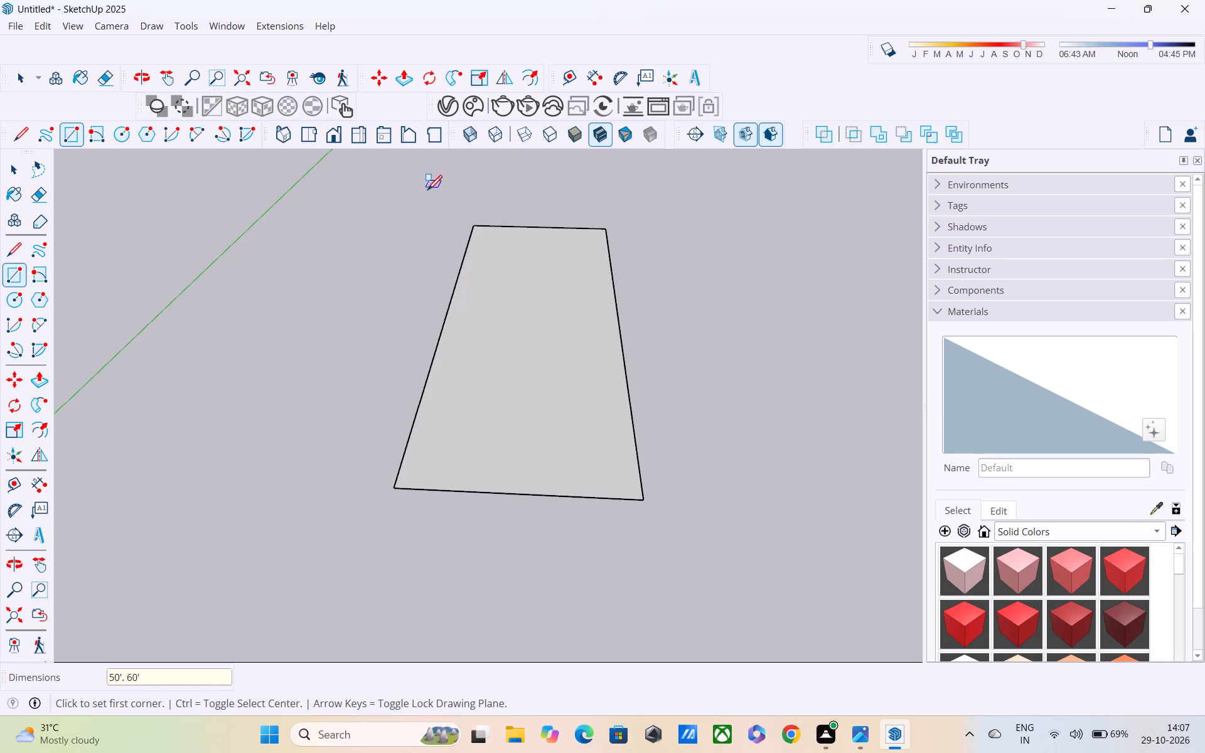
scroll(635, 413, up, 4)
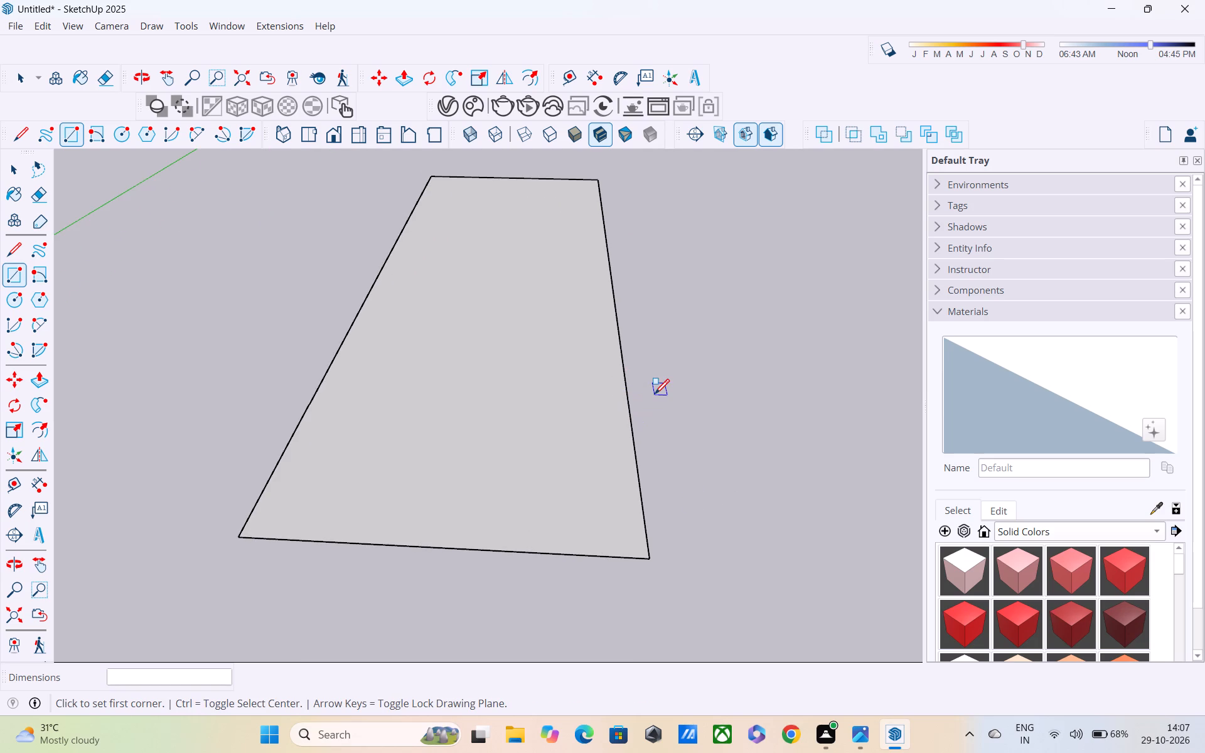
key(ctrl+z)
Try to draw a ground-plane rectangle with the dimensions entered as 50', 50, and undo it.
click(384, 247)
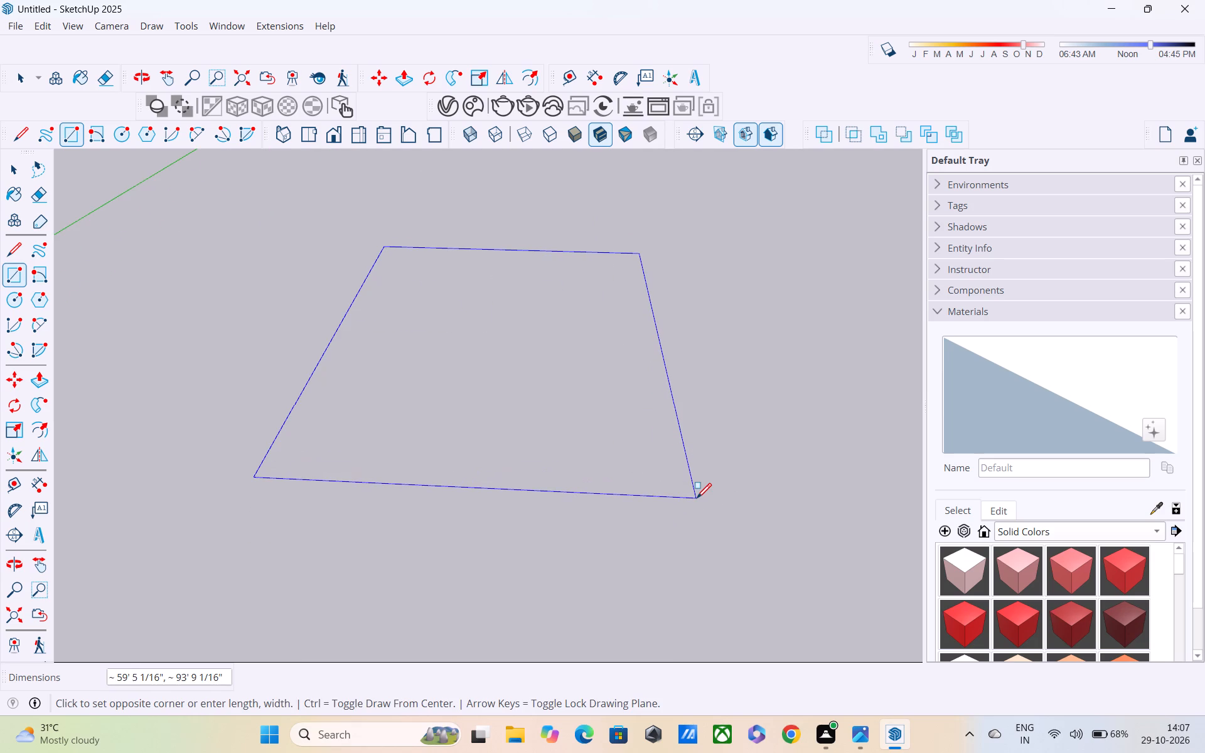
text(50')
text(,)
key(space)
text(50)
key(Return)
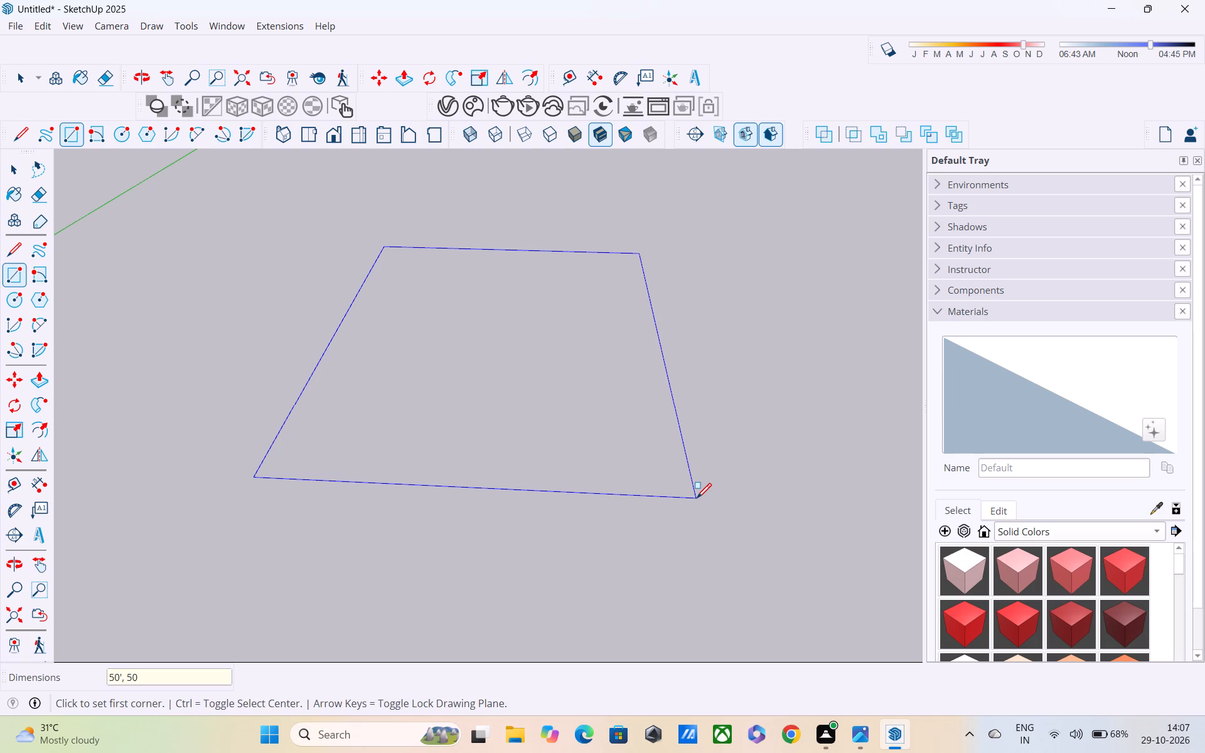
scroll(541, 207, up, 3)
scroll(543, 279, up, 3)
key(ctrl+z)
Draw a 50' by 50' rectangle on the ground plane.
click(474, 249)
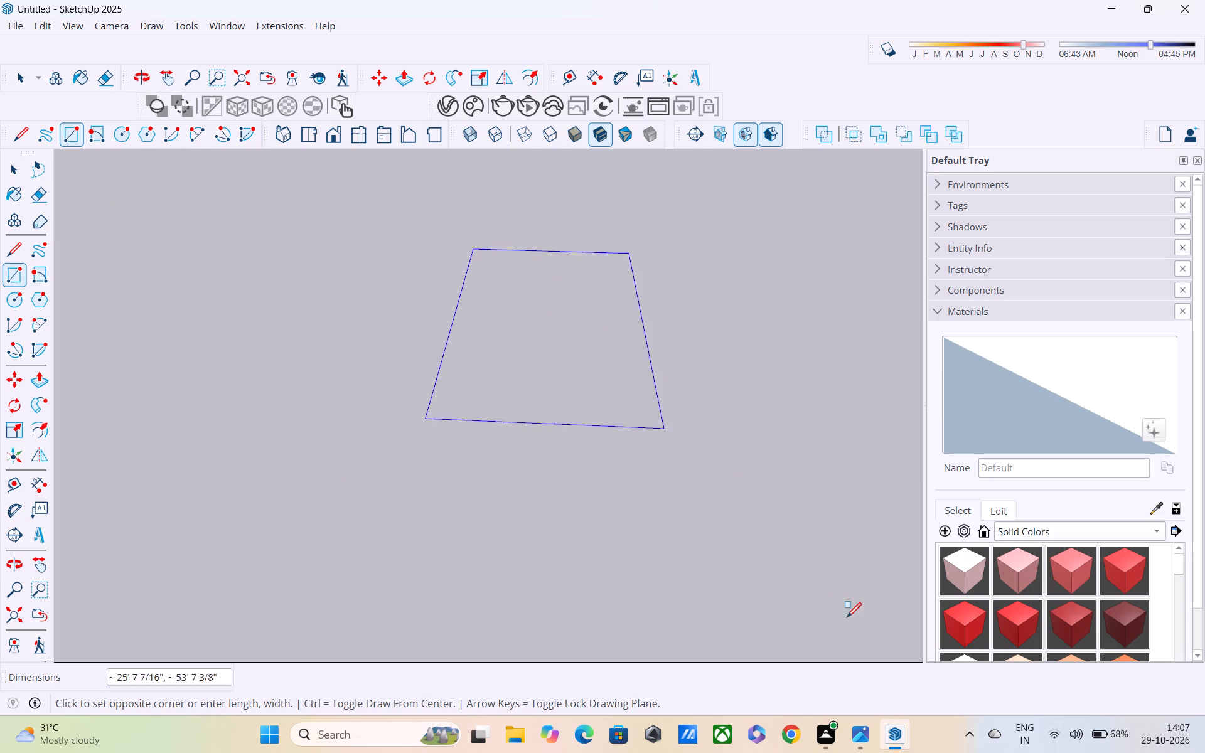
text(50')
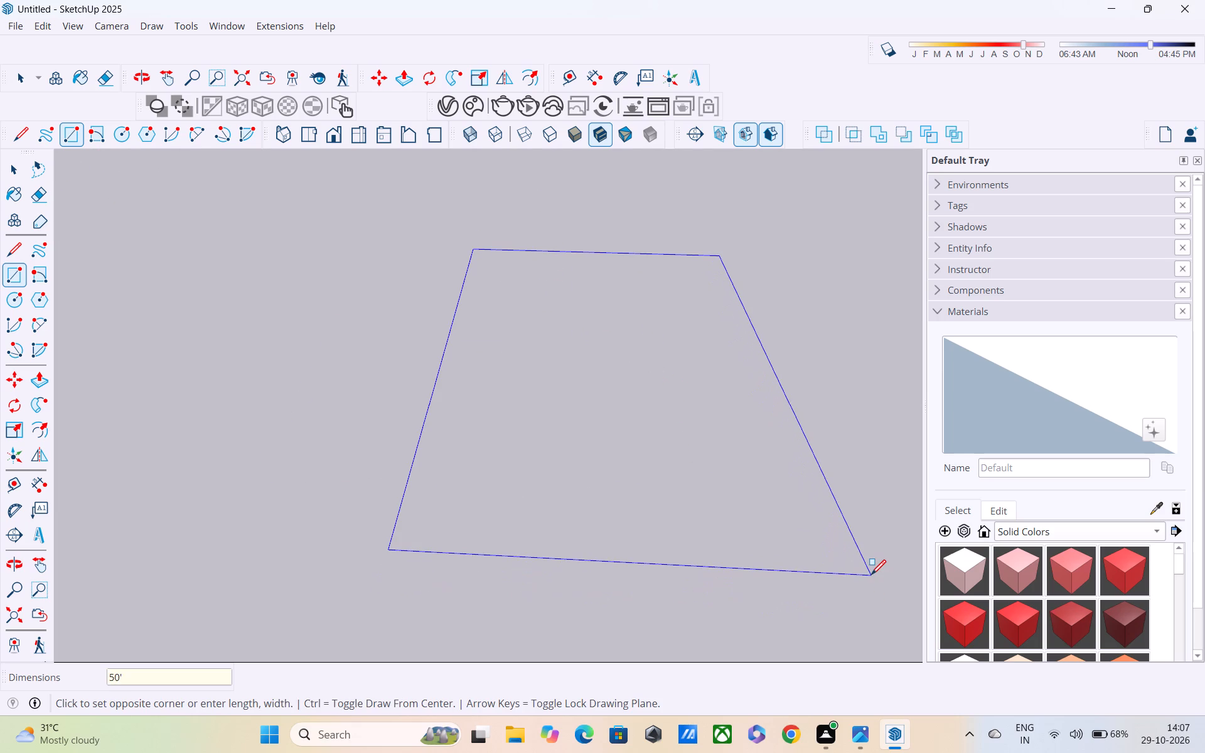
key(comma)
text(50')
key(Return)
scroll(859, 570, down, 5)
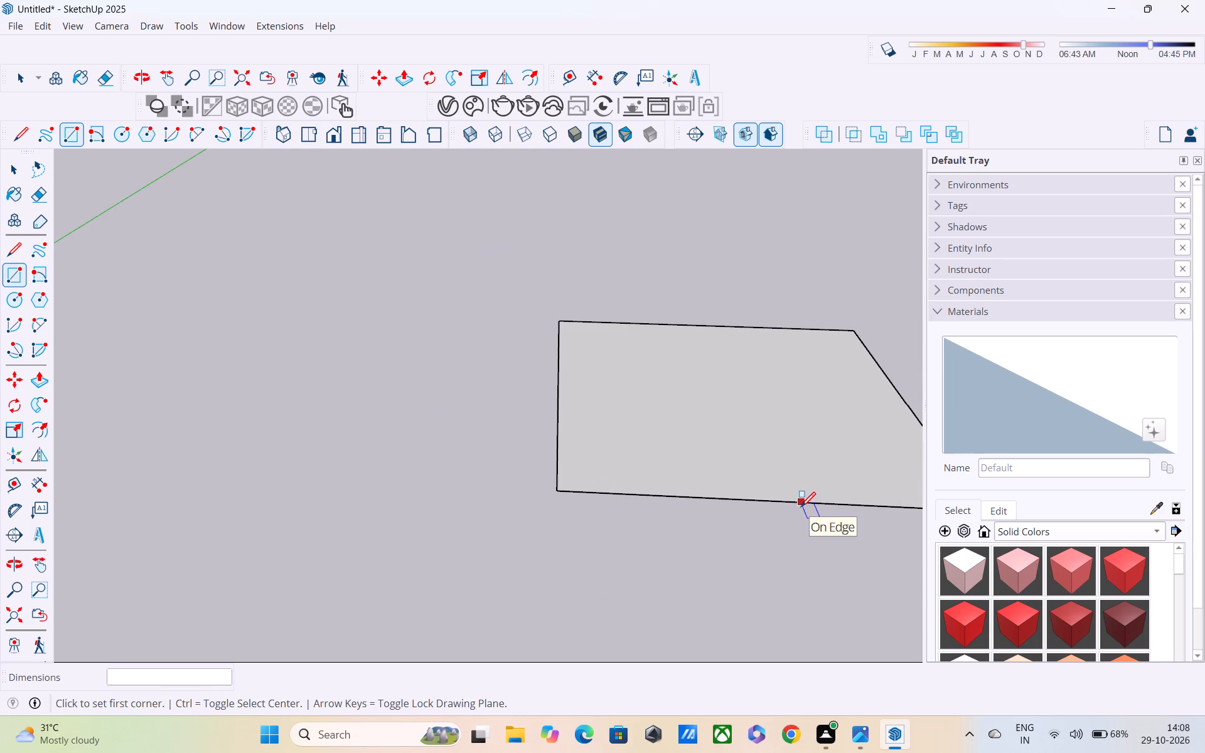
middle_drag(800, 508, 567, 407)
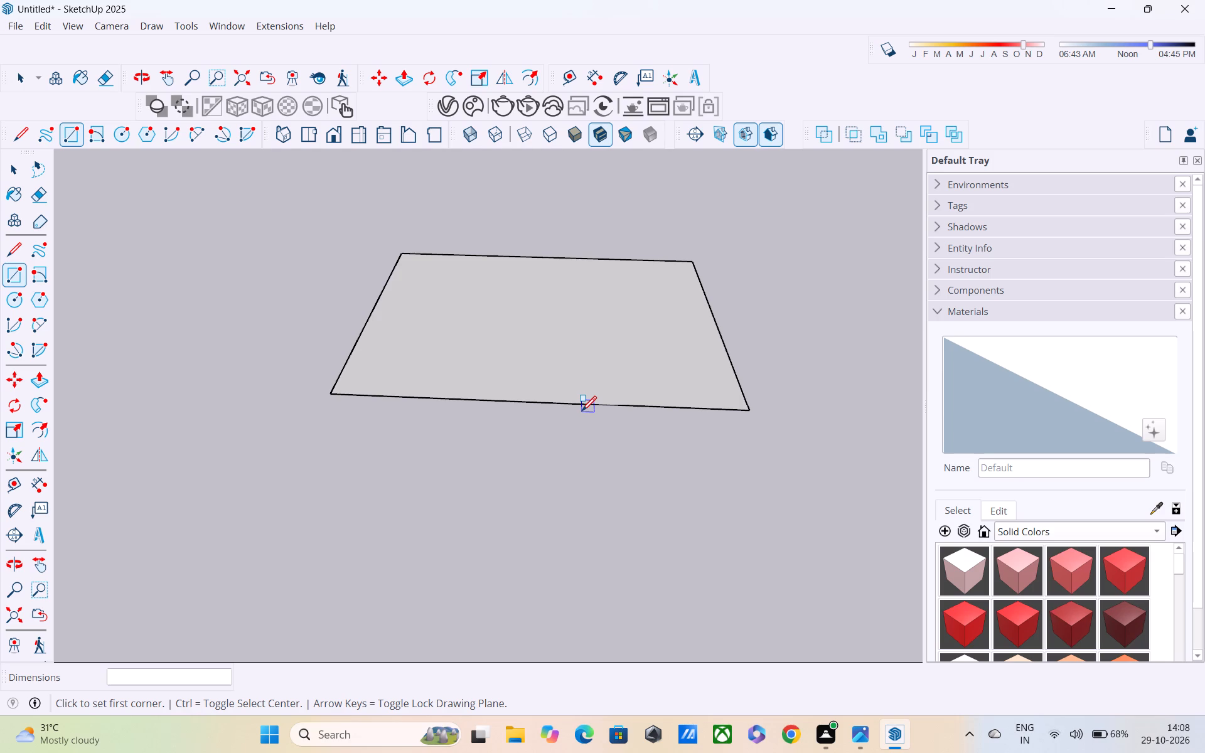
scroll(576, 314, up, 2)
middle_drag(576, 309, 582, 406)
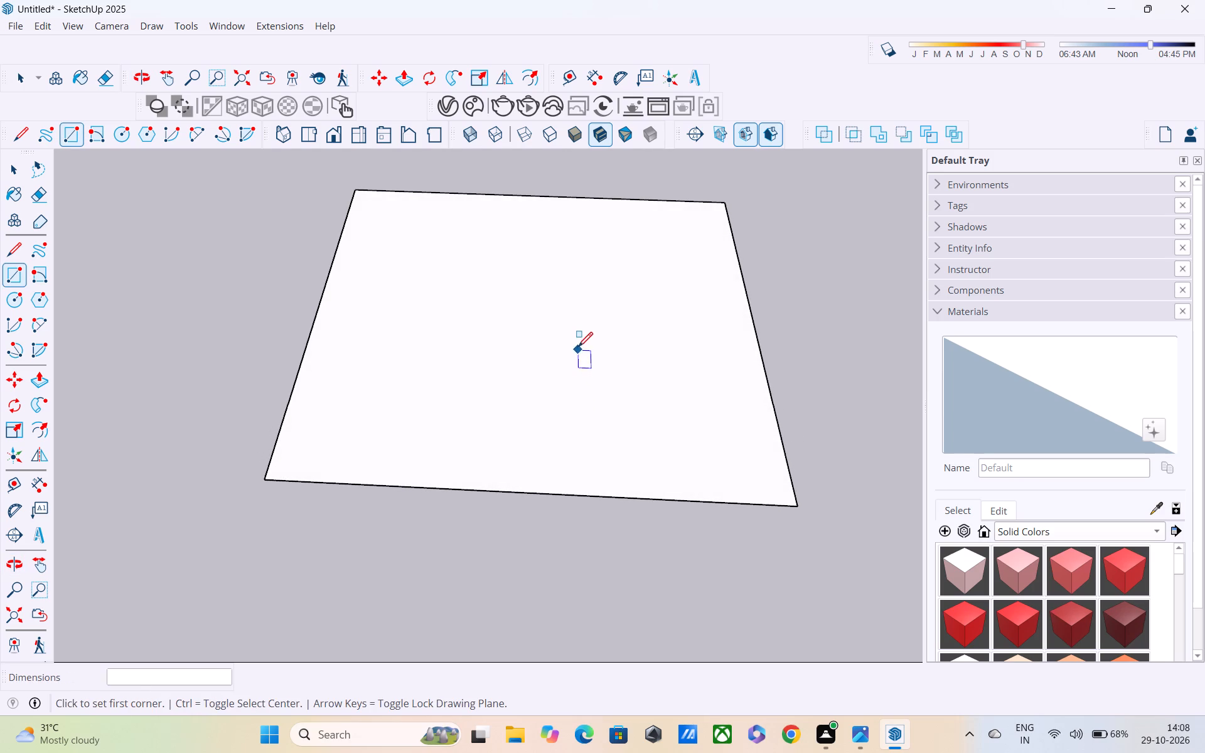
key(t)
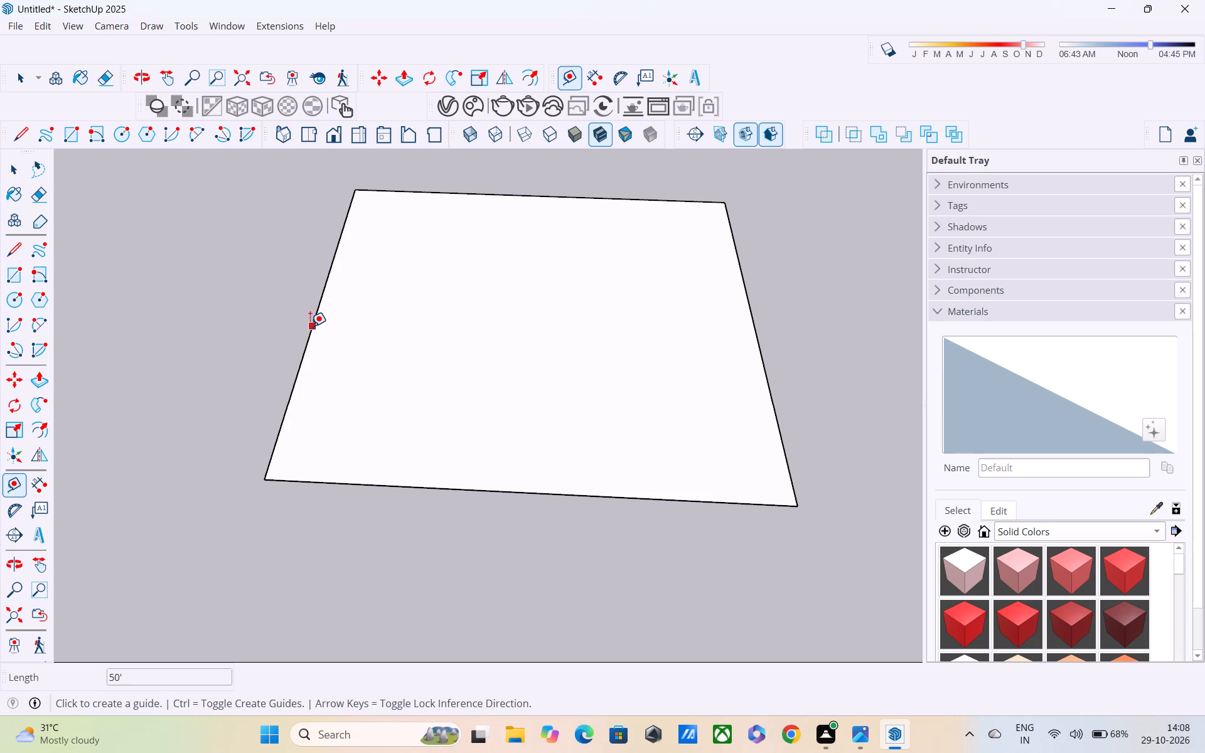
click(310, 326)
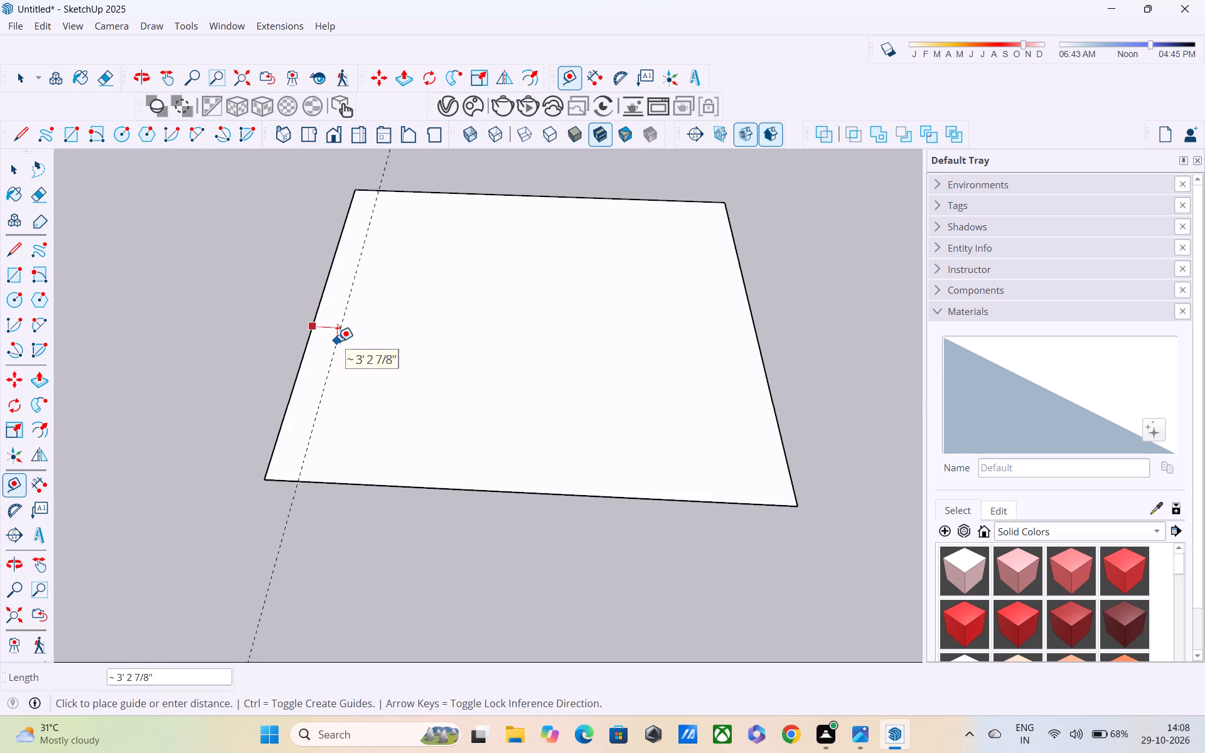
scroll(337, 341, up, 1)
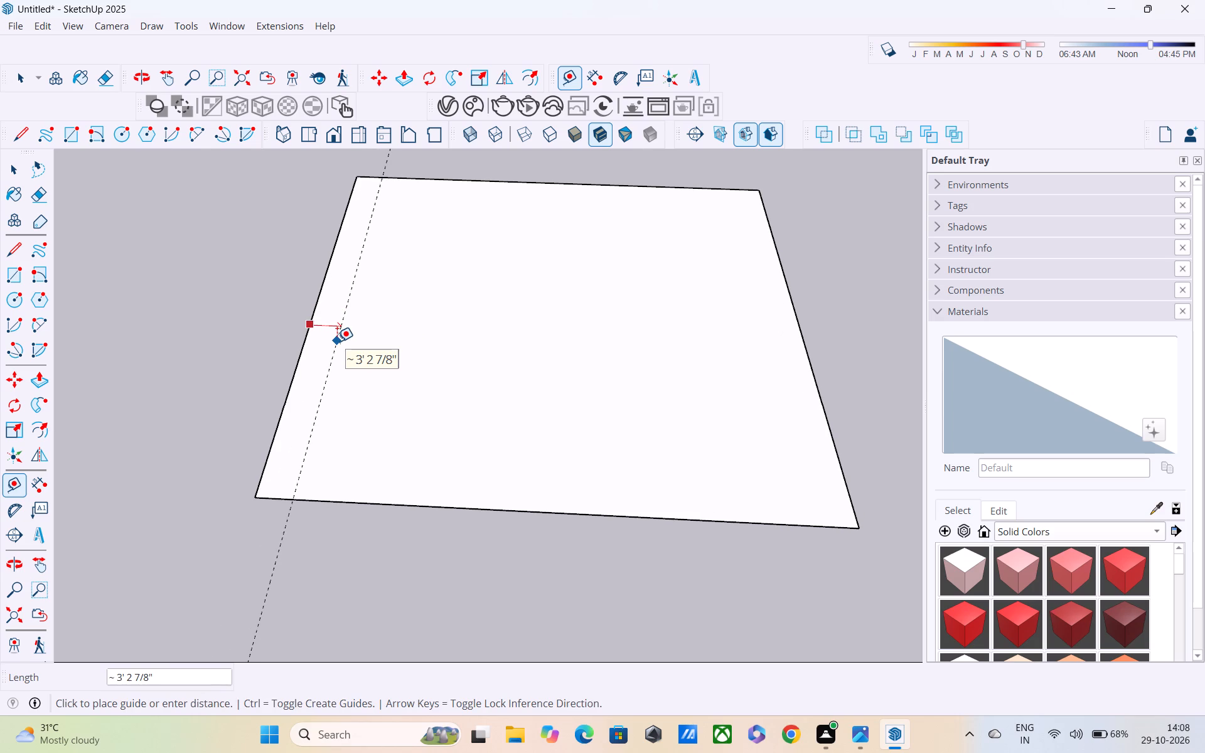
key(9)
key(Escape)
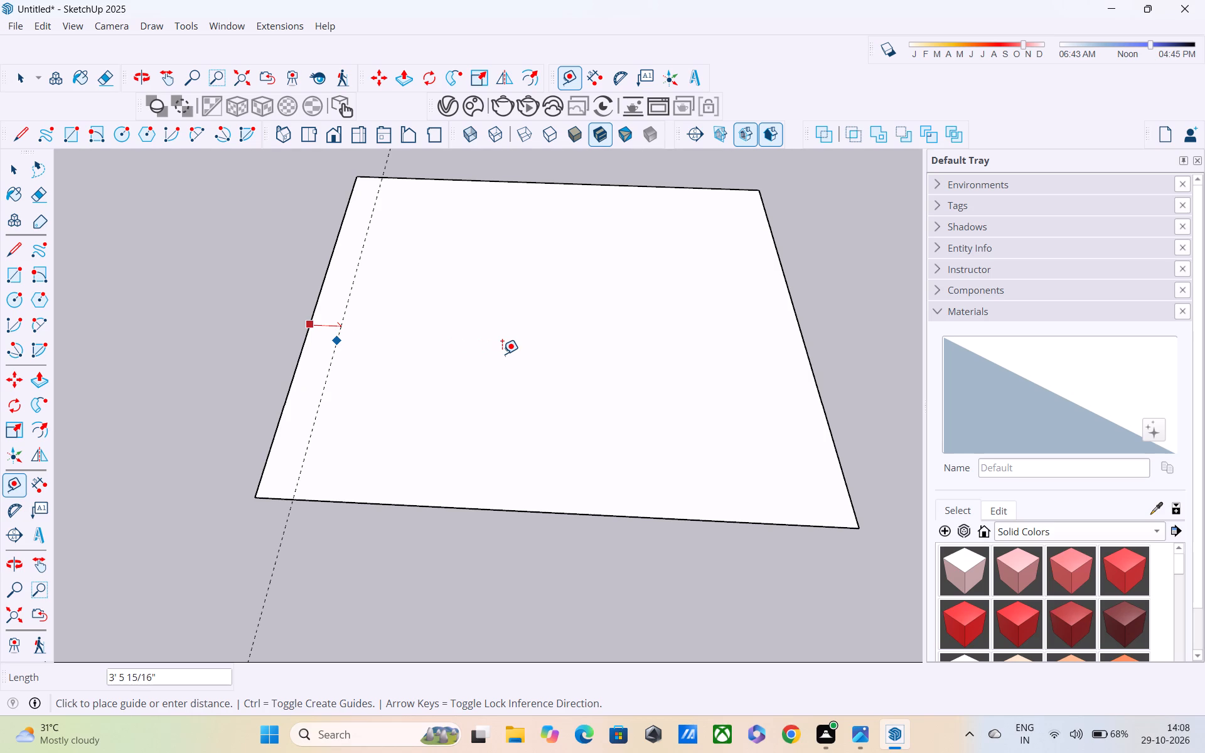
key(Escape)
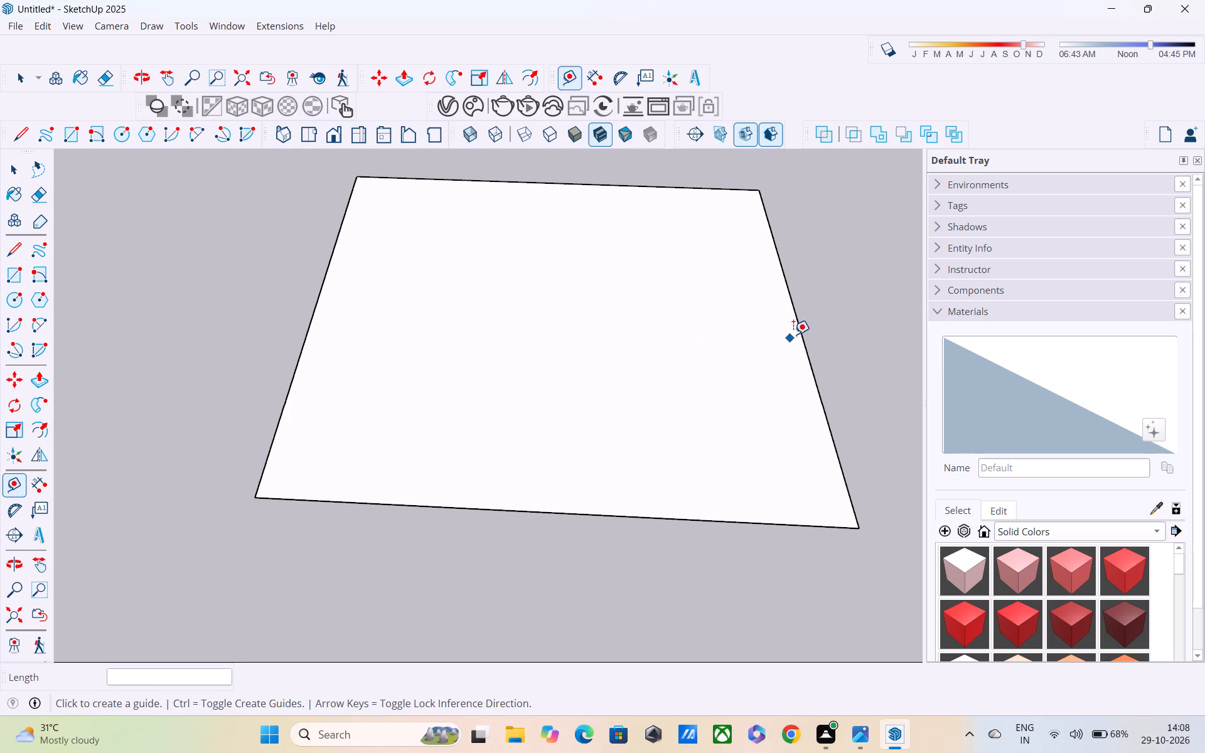
Place a guide line 9" inside the square's right edge and parallel to it, using the Tape Measure.
click(798, 325)
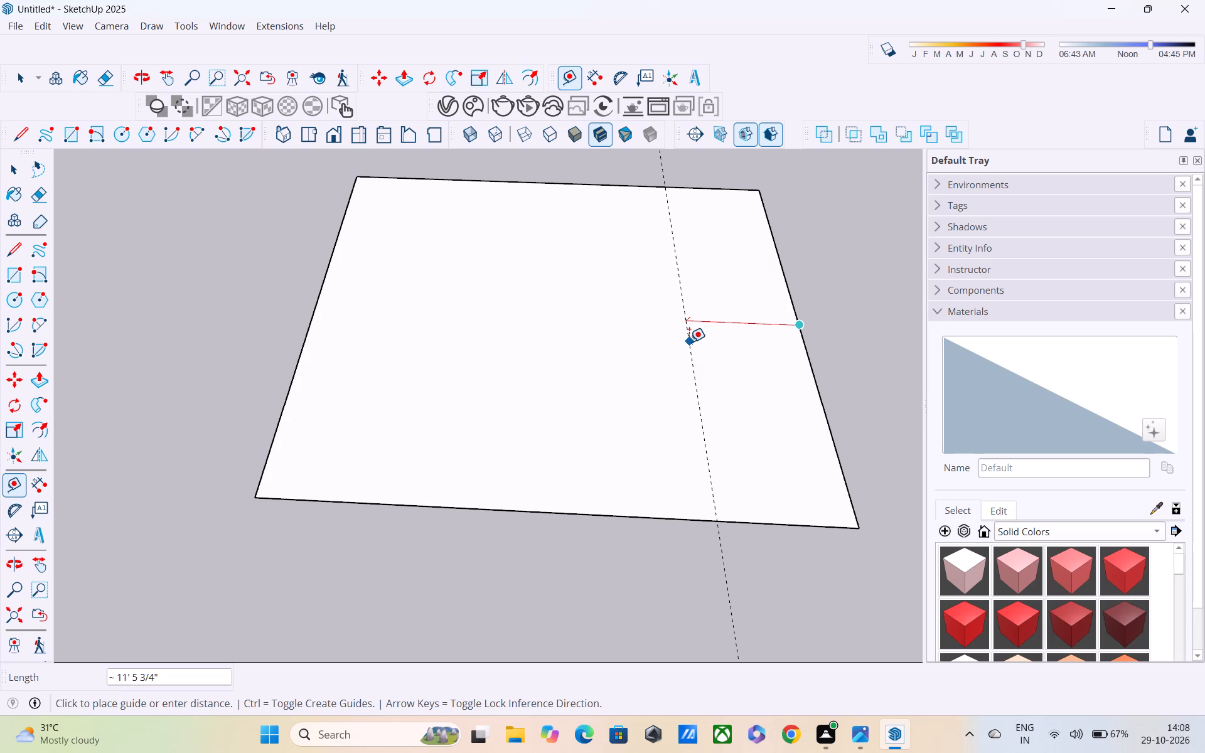
text(9")
key(Return)
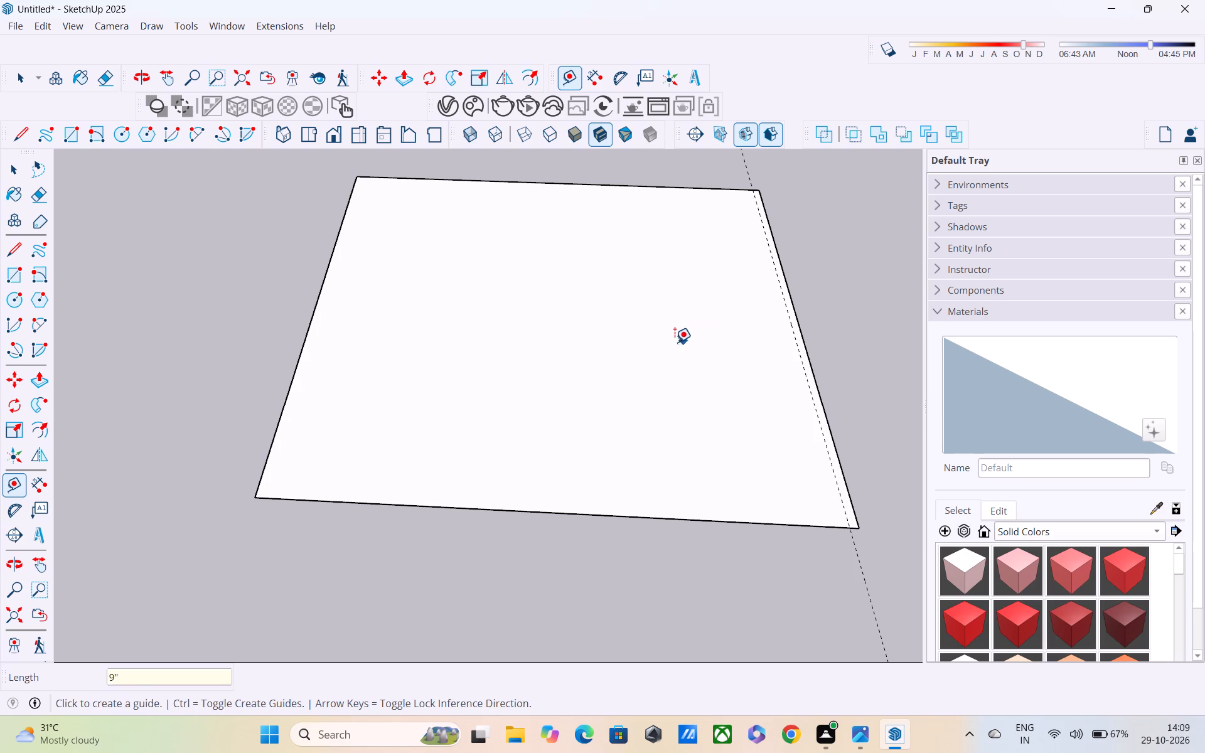
Place a guide line 3' inward from the existing guide near the square's right edge, parallel to it.
scroll(812, 357, up, 2)
click(803, 380)
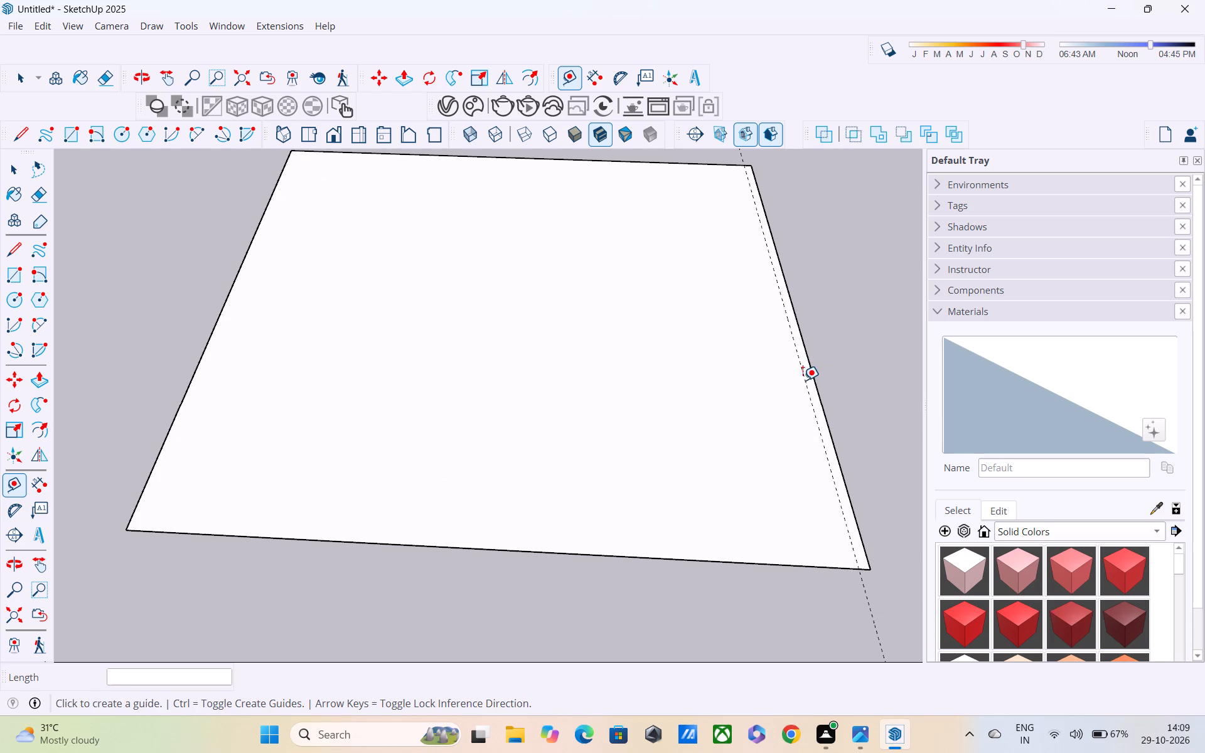
key(Escape)
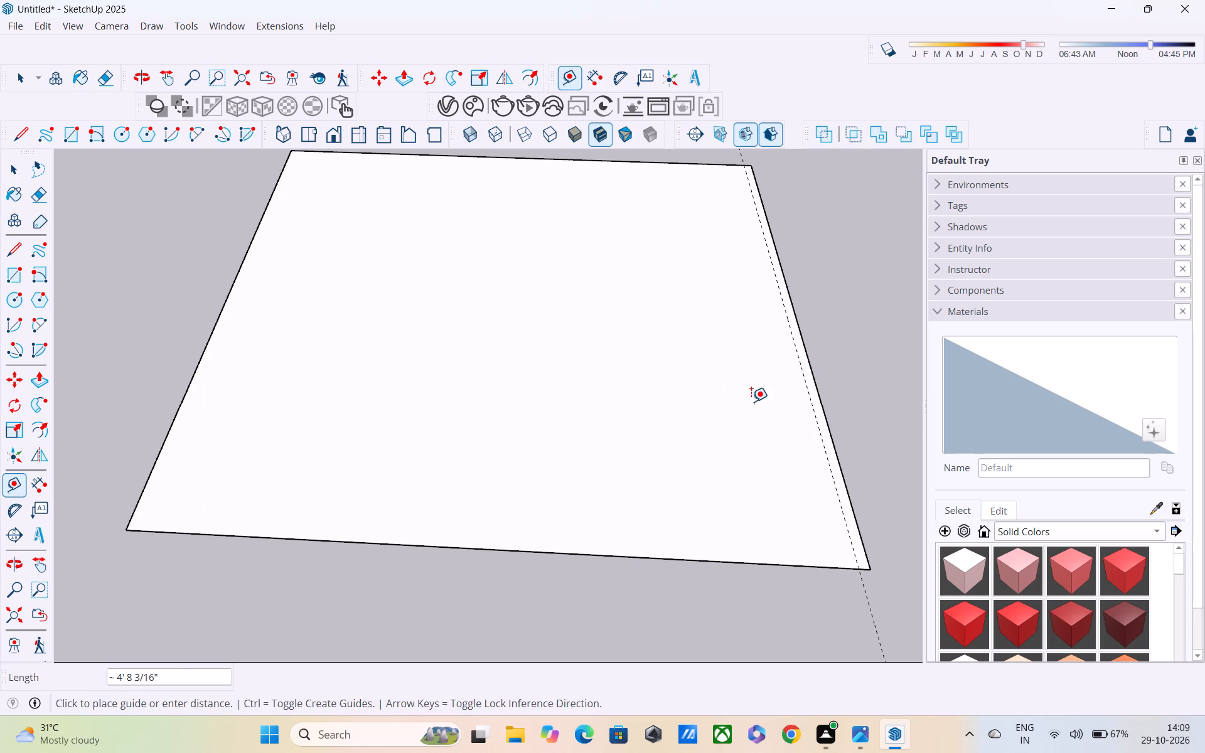
click(808, 396)
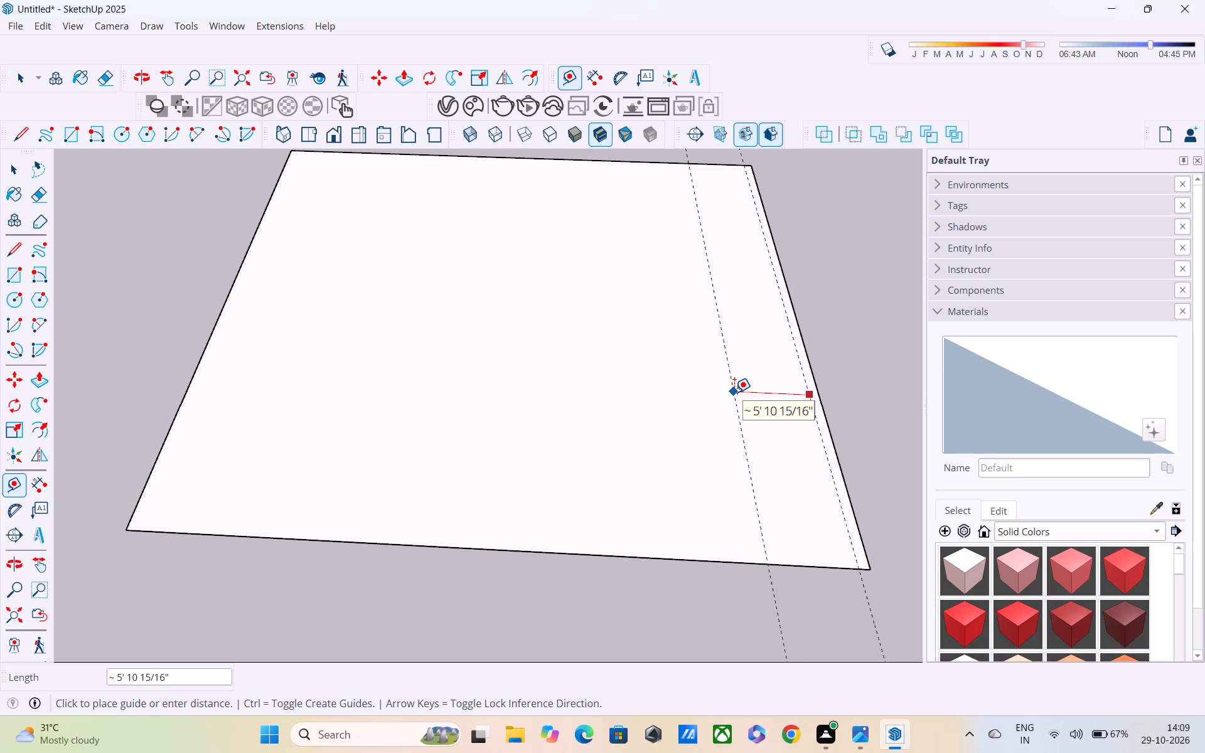
shift+middle_drag(734, 392, 752, 405)
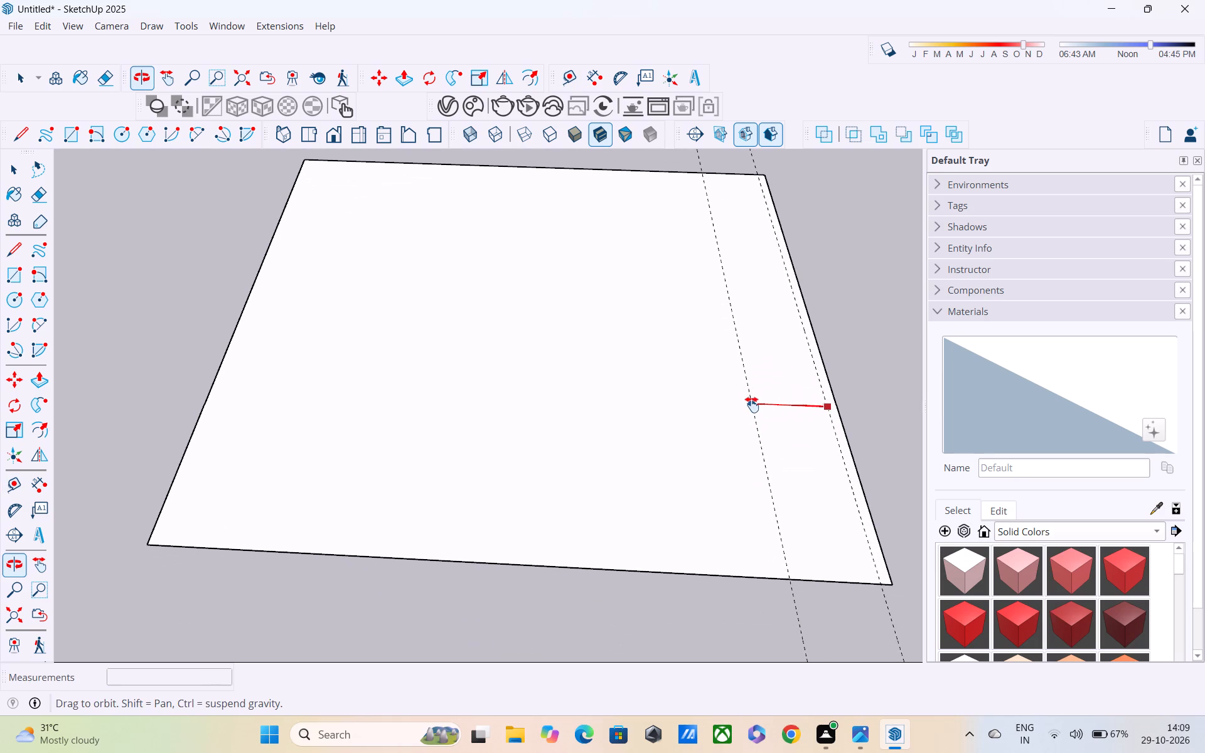
shift+middle_drag(752, 405, 747, 420)
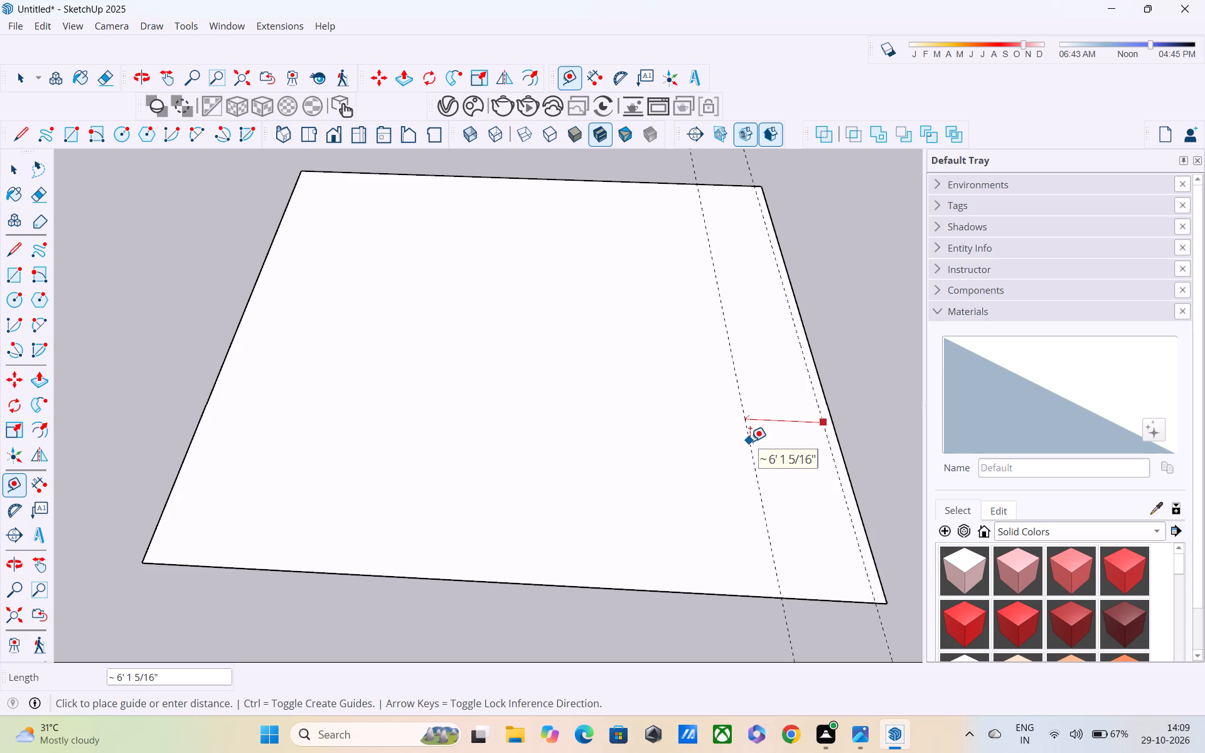
text(3')
key(Return)
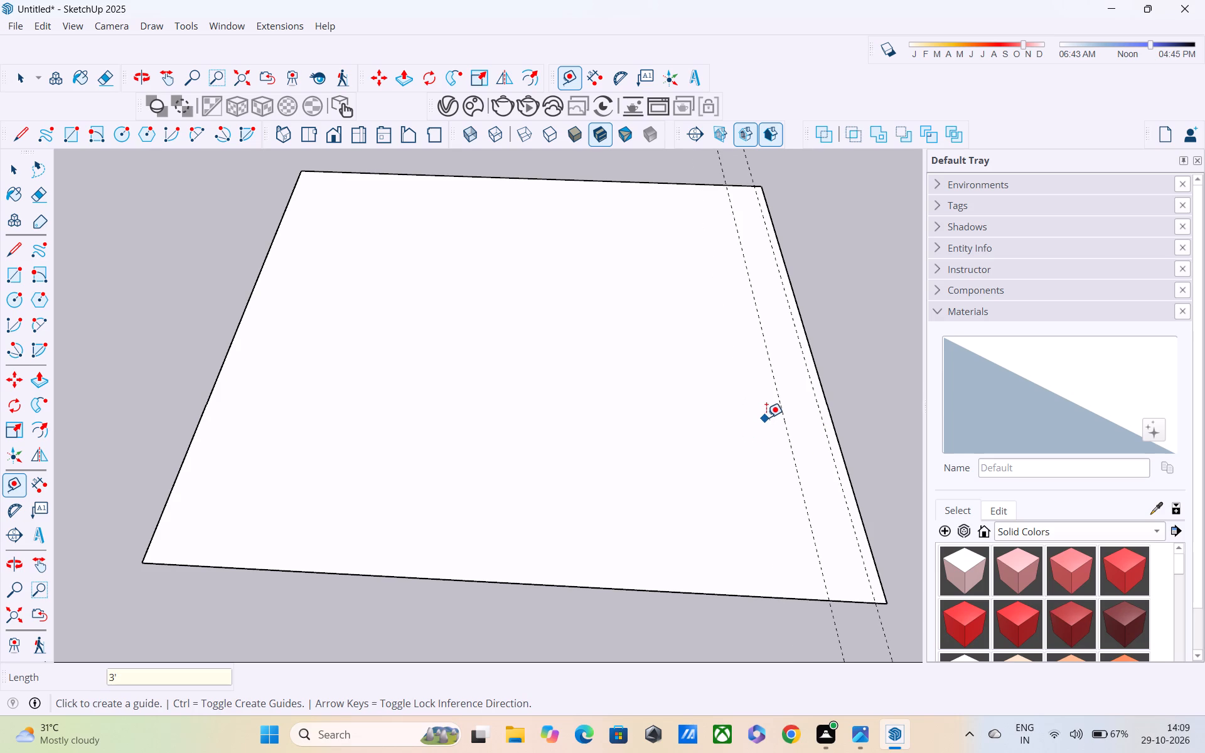
Place another parallel guide line 9" farther inward from the innermost guide along the square's right side.
scroll(768, 415, up, 2)
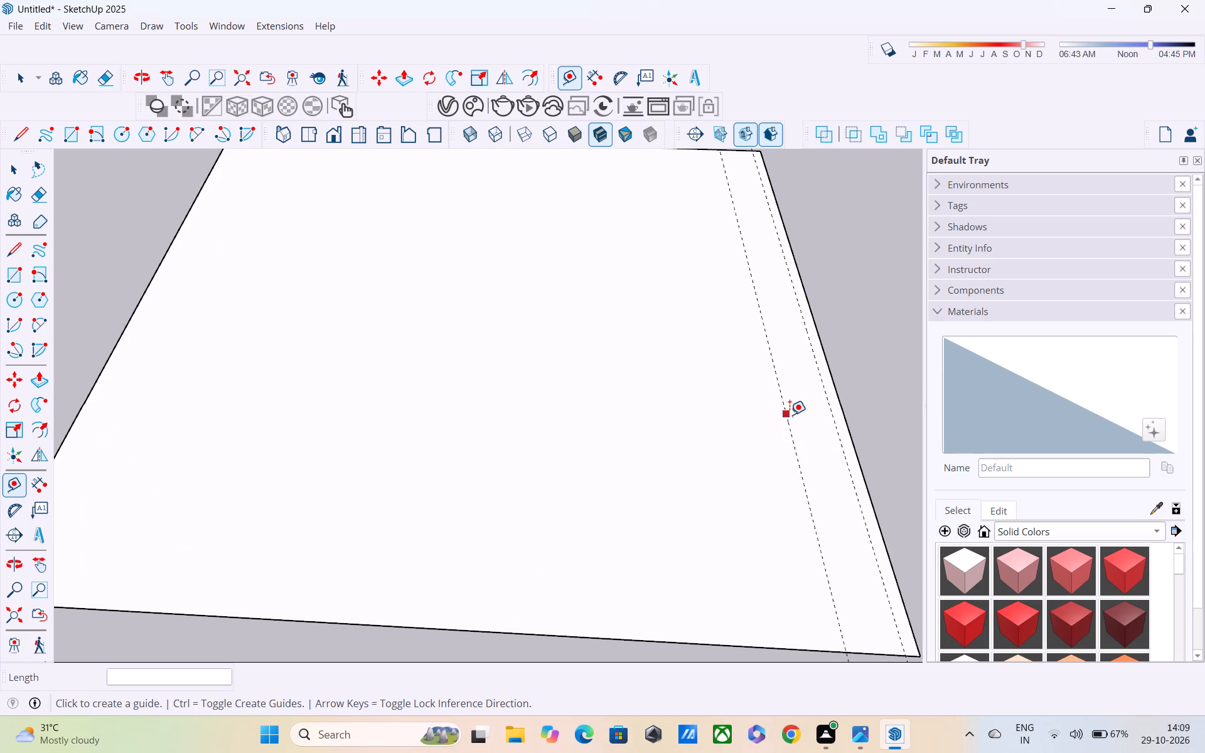
click(790, 429)
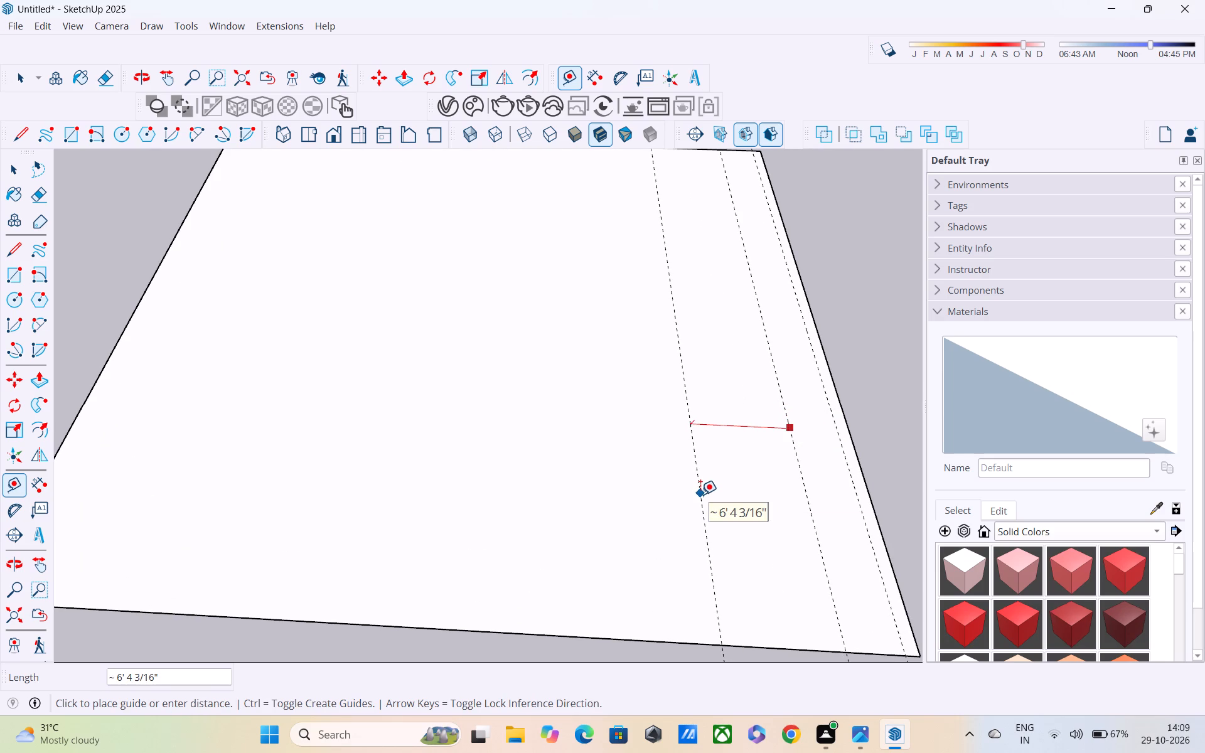
text(9")
key(Return)
Start a guide line from the square's front edge, offset inward and parallel to it.
scroll(648, 485, down, 1)
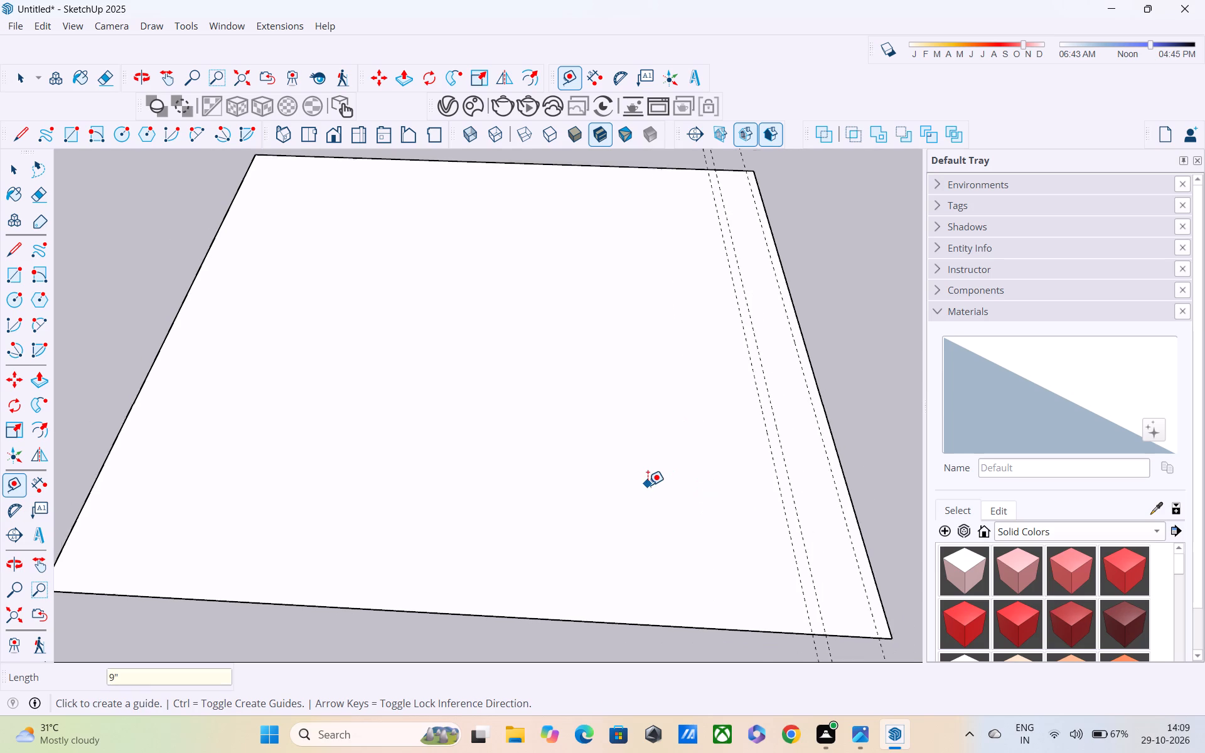
scroll(648, 485, down, 1)
scroll(651, 486, up, 1)
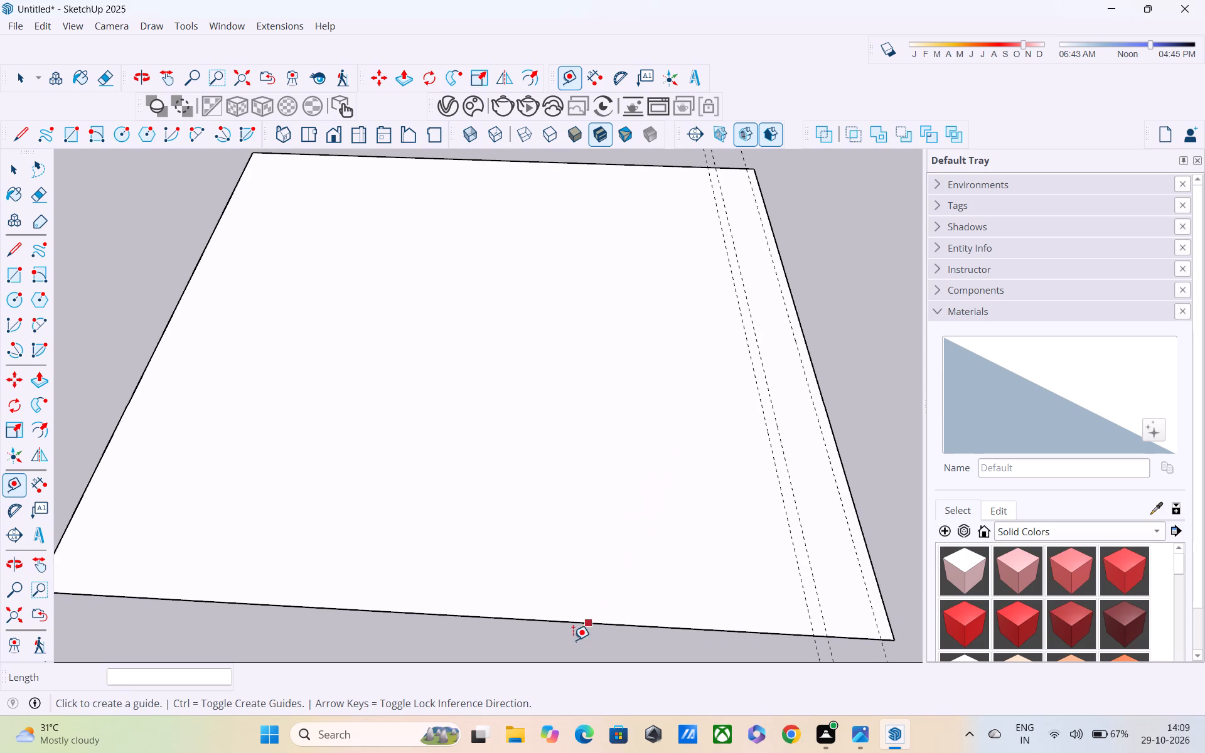
click(573, 622)
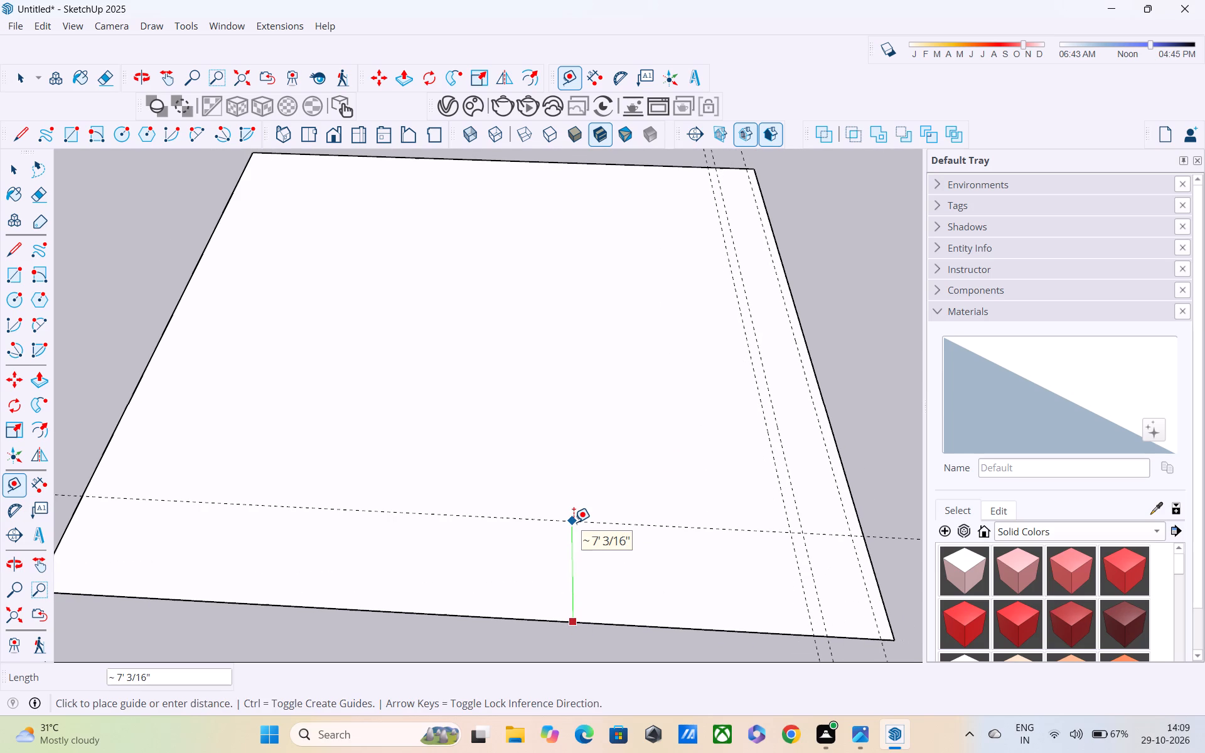
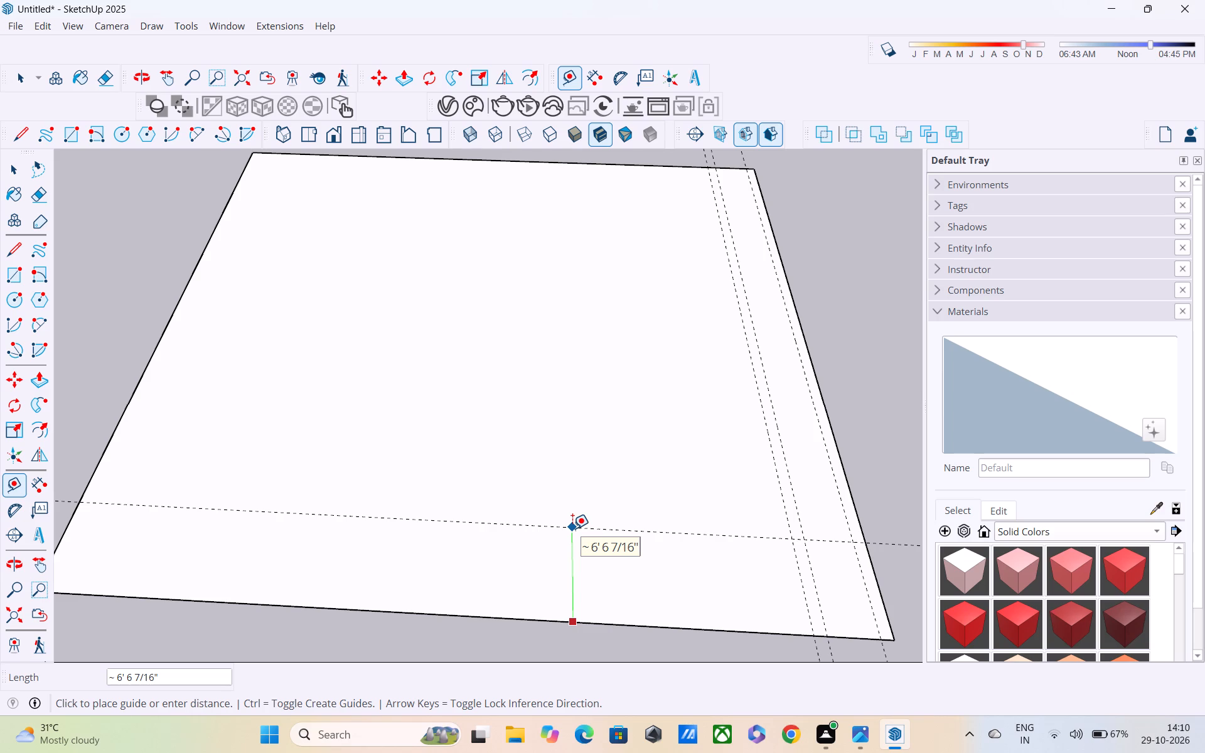
Abandon the pending guide line and start a new parallel one from the square's front edge.
middle_drag(572, 528, 479, 548)
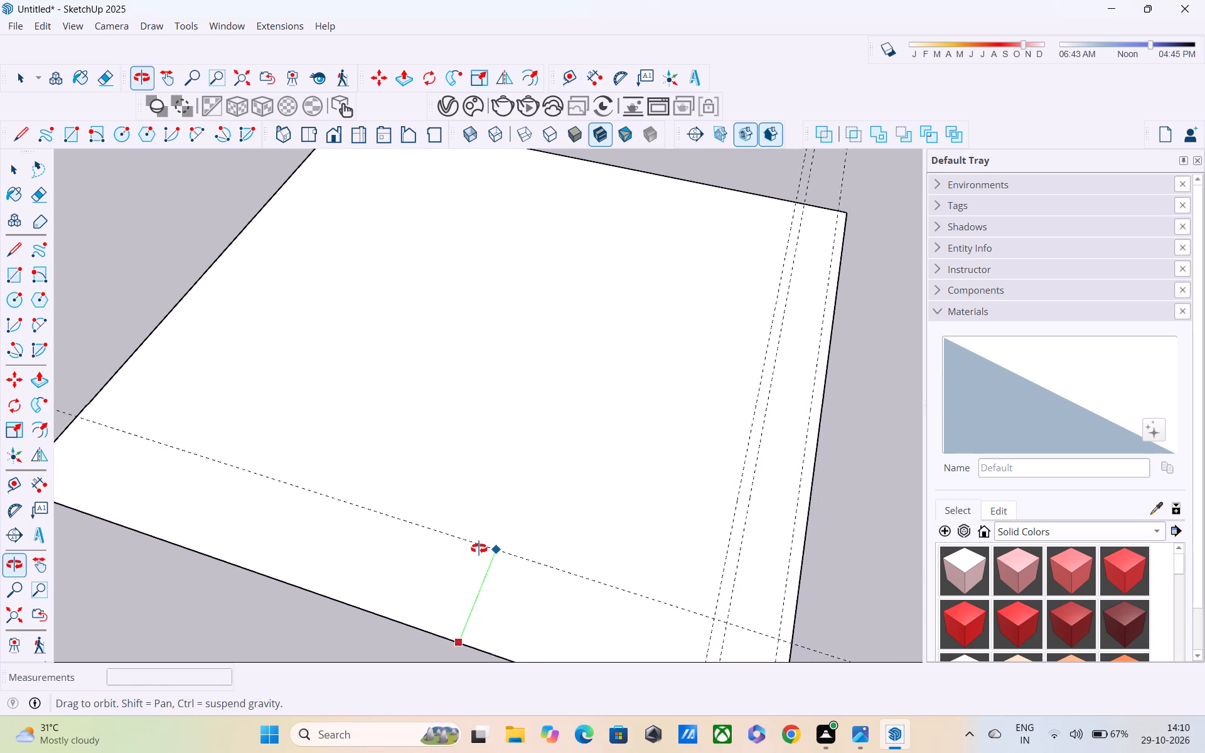
middle_drag(479, 548, 500, 534)
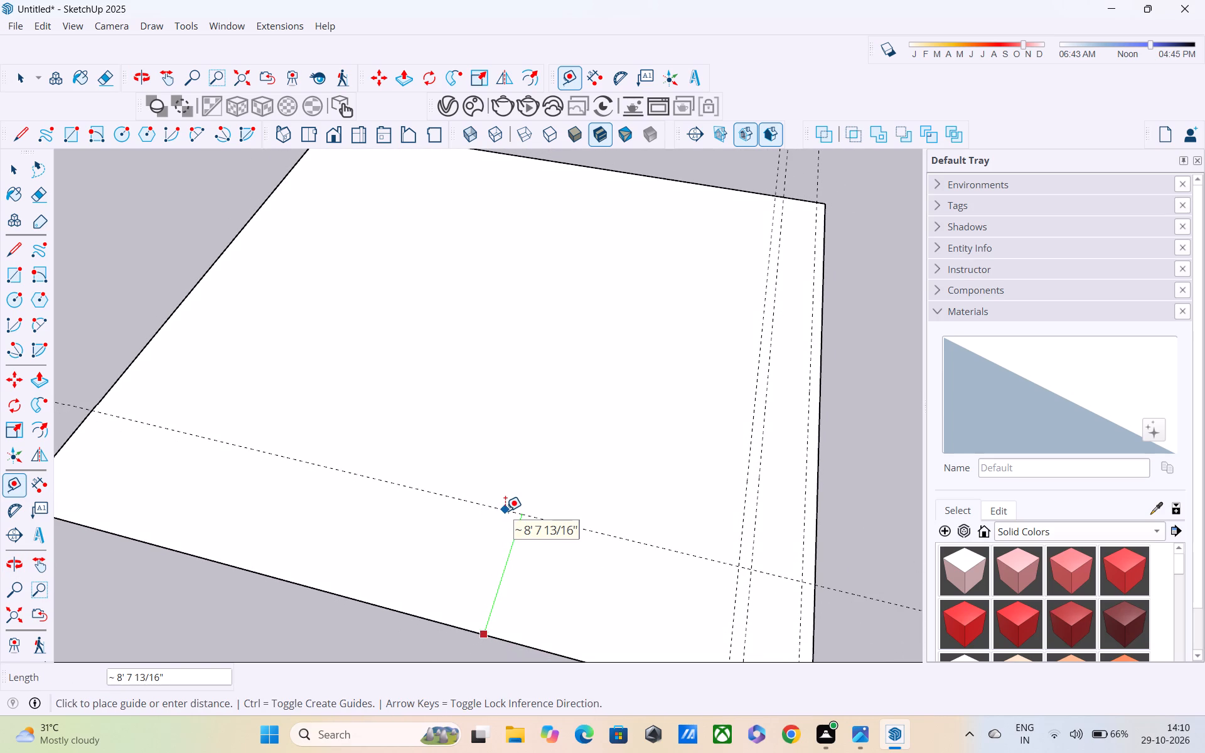
key(Escape)
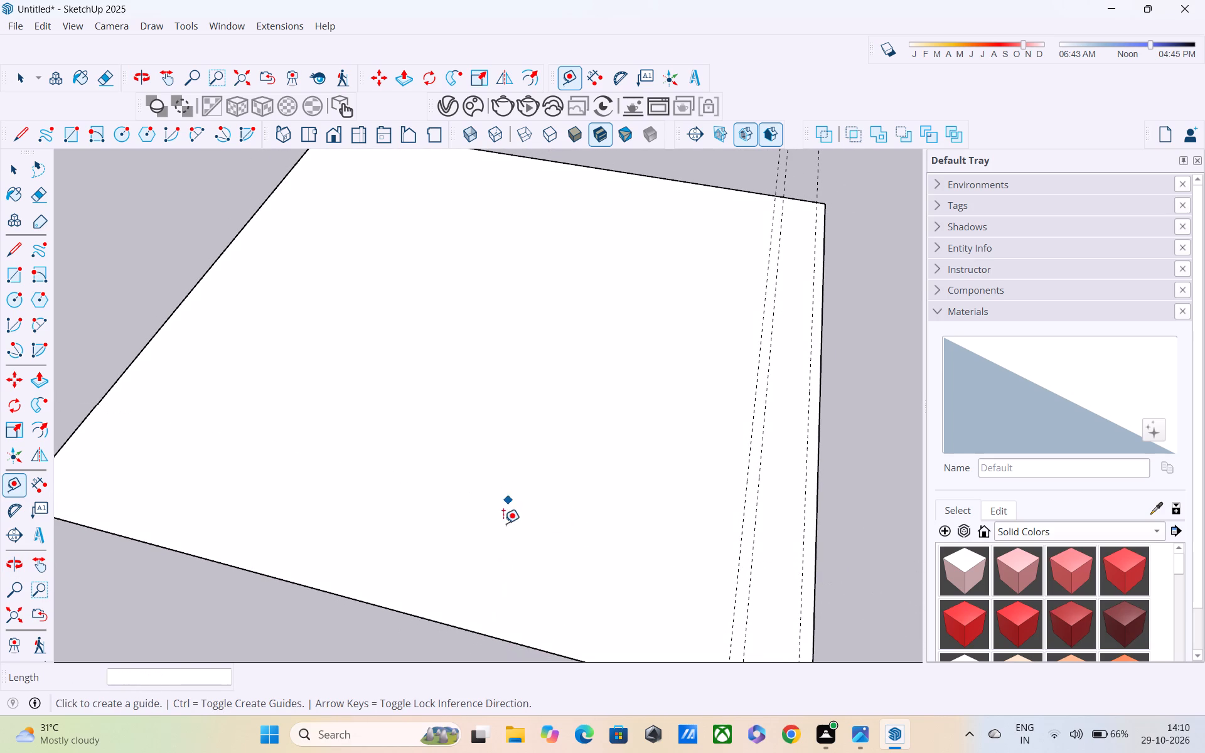
click(471, 634)
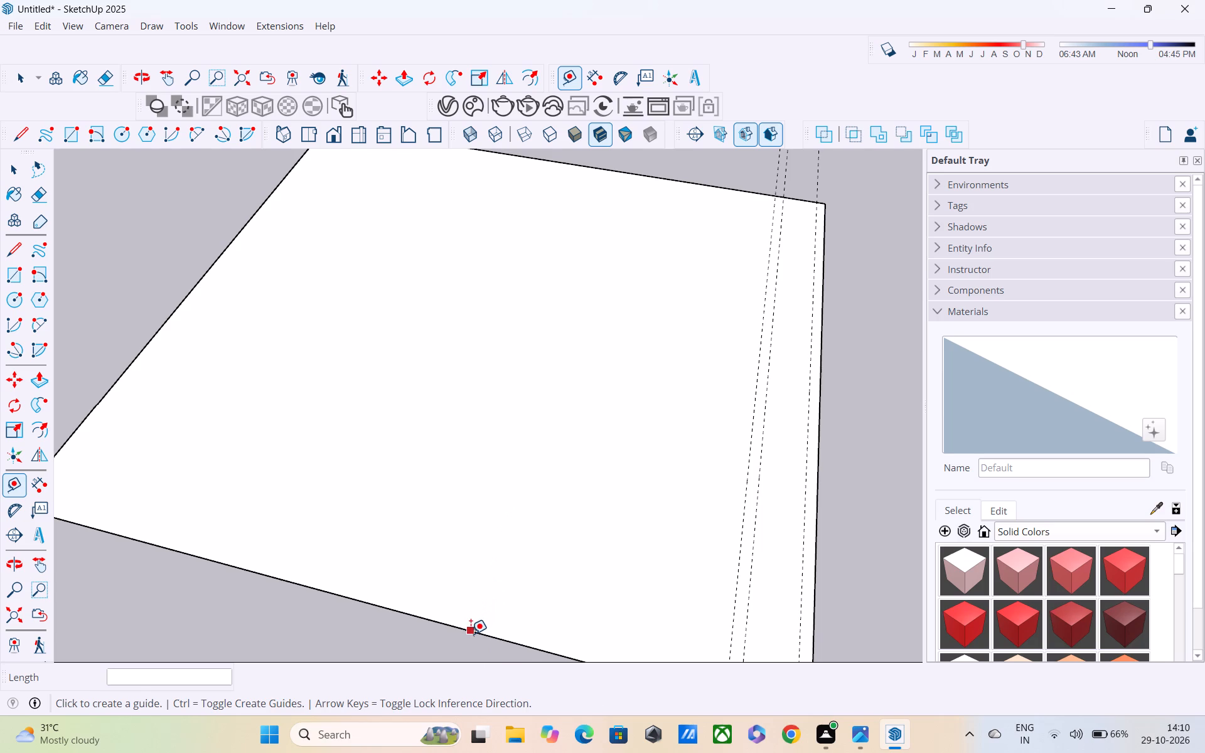
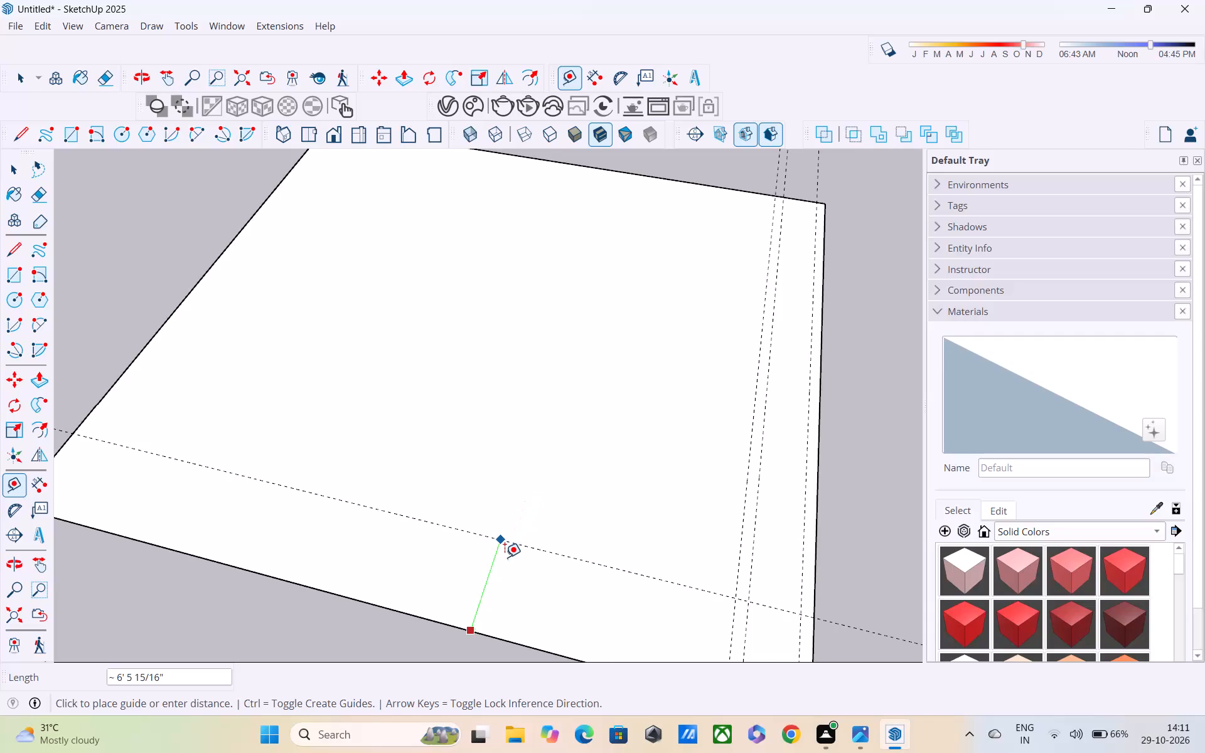
Place the pending parallel guide 10' inward from the square's front edge.
shift+middle_drag(504, 557, 501, 388)
middle_drag(496, 403, 449, 539)
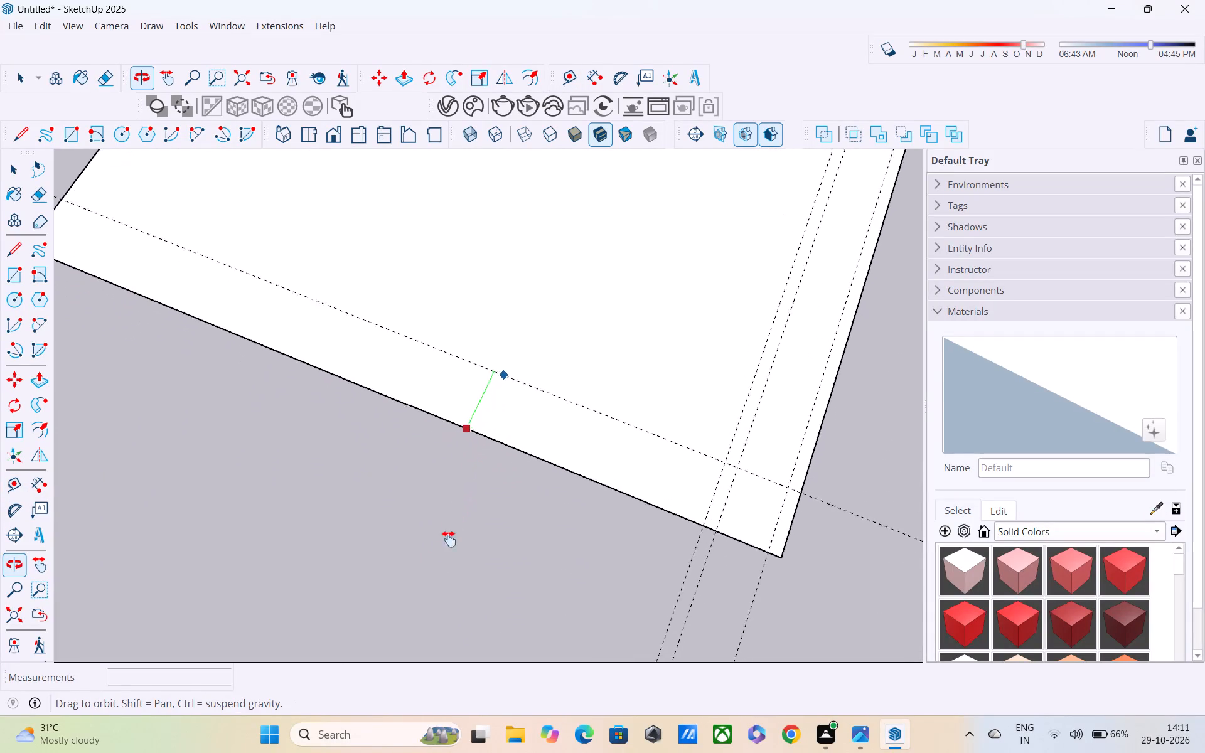
middle_drag(449, 539, 428, 601)
middle_drag(453, 417, 453, 515)
middle_drag(472, 467, 472, 473)
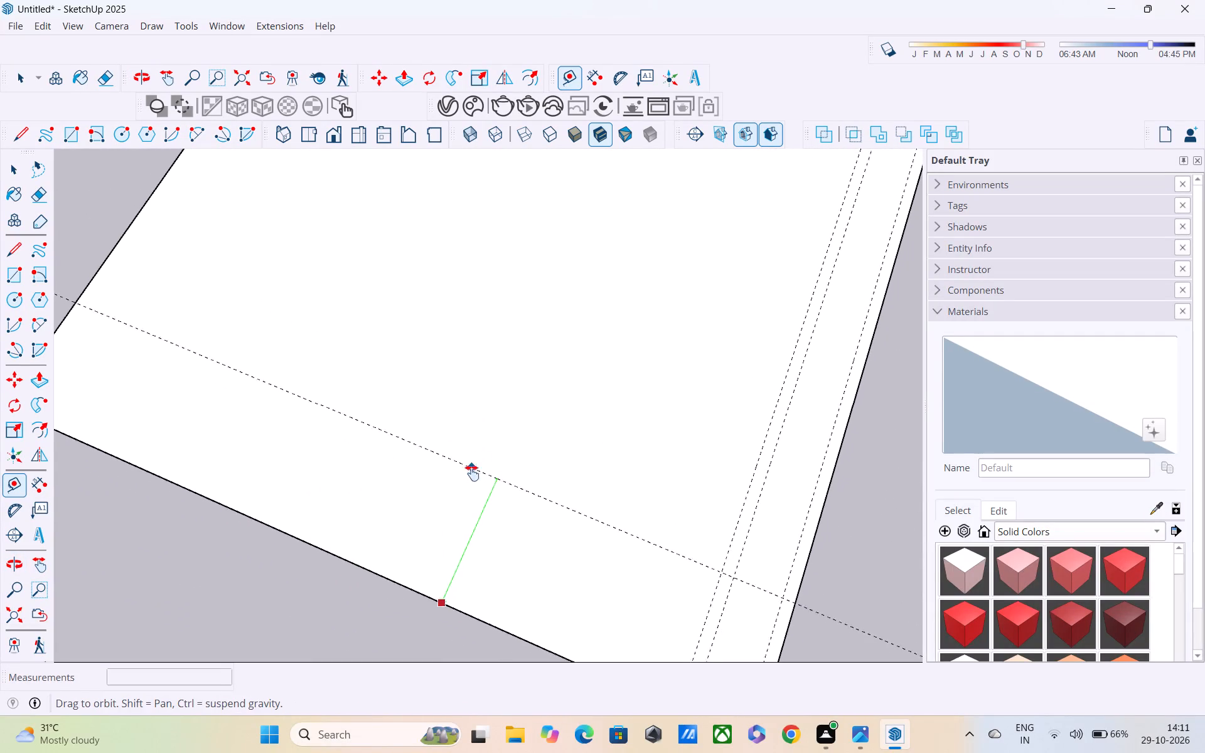
middle_drag(472, 473, 476, 388)
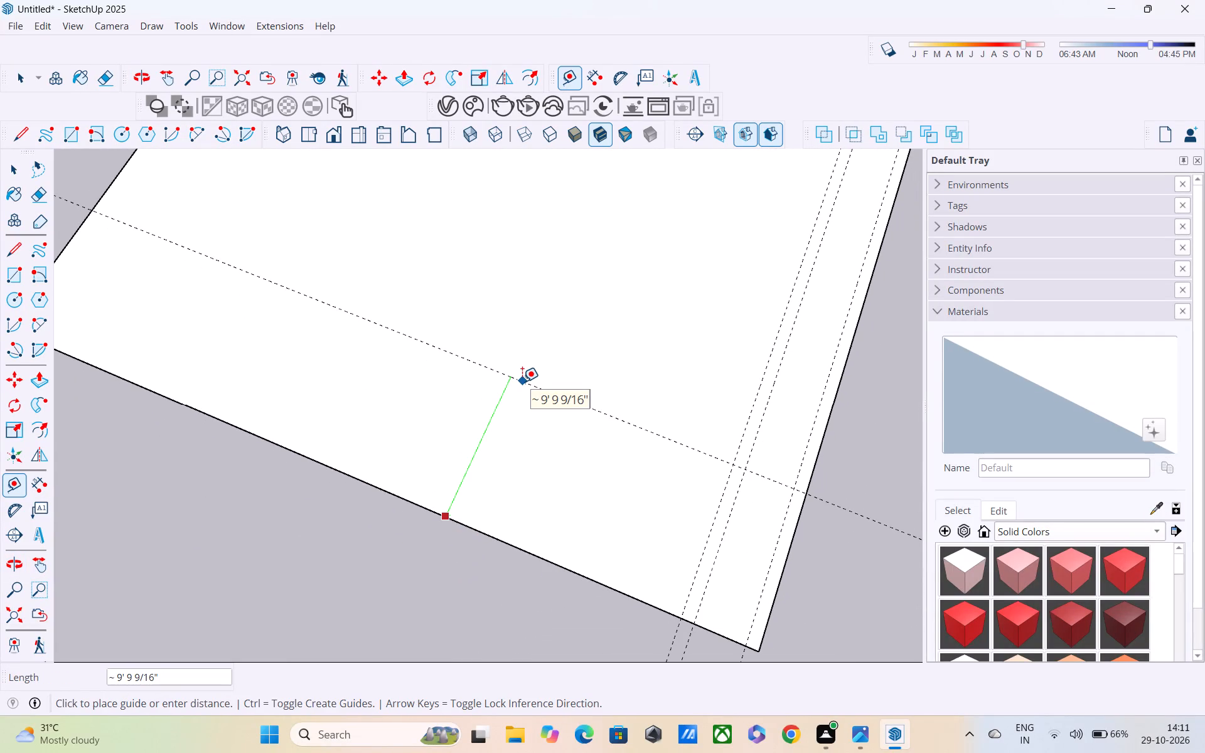
text(10')
key(Return)
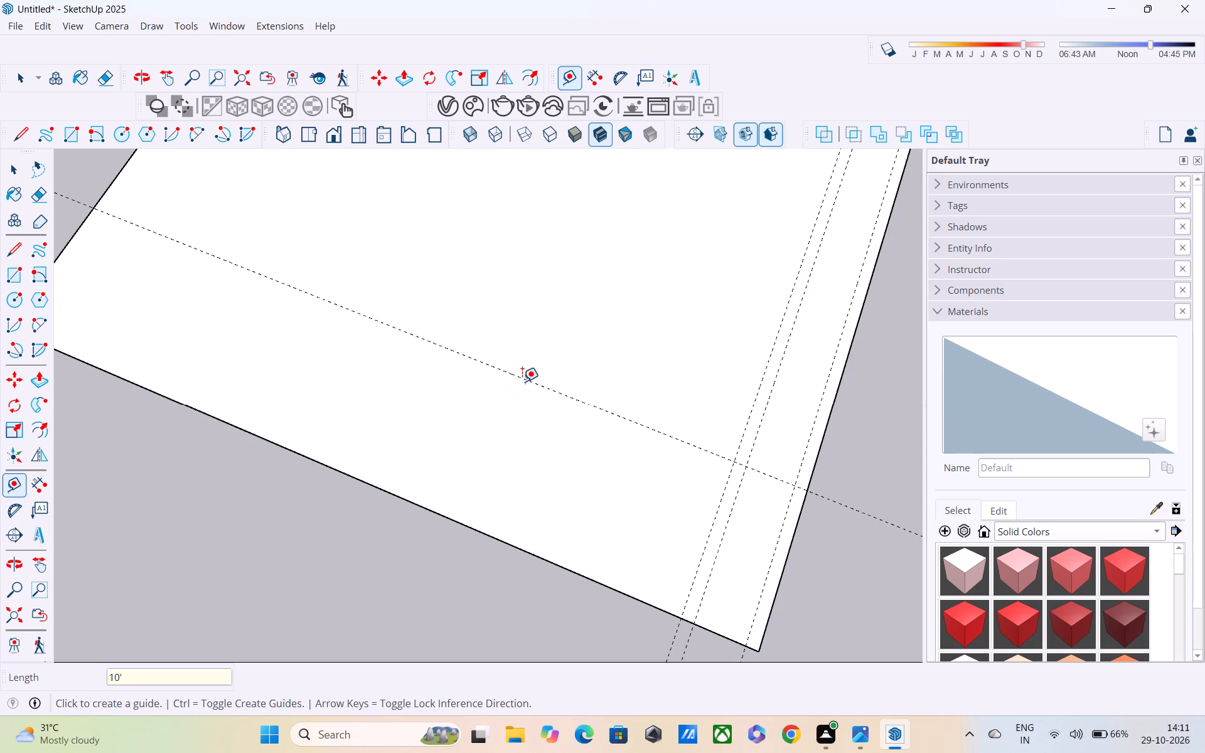
Add a second guide 9" inward from the 10' front guide.
click(520, 377)
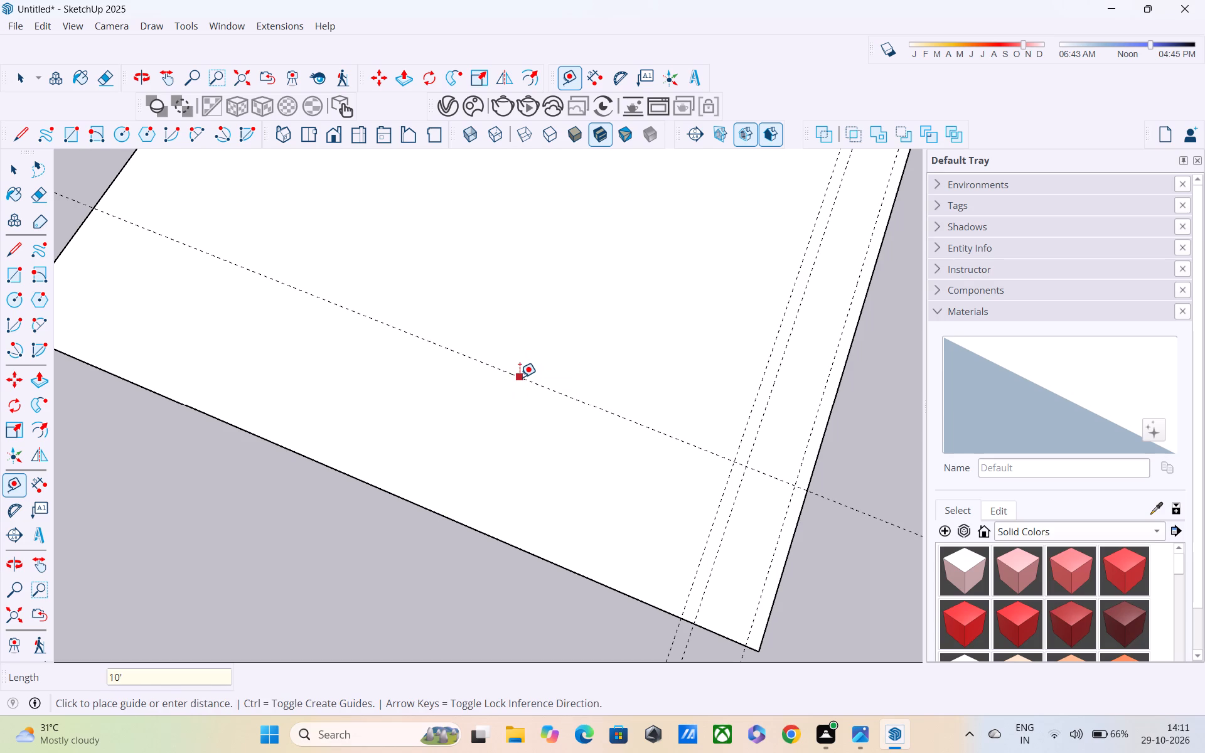
text(9")
key(Return)
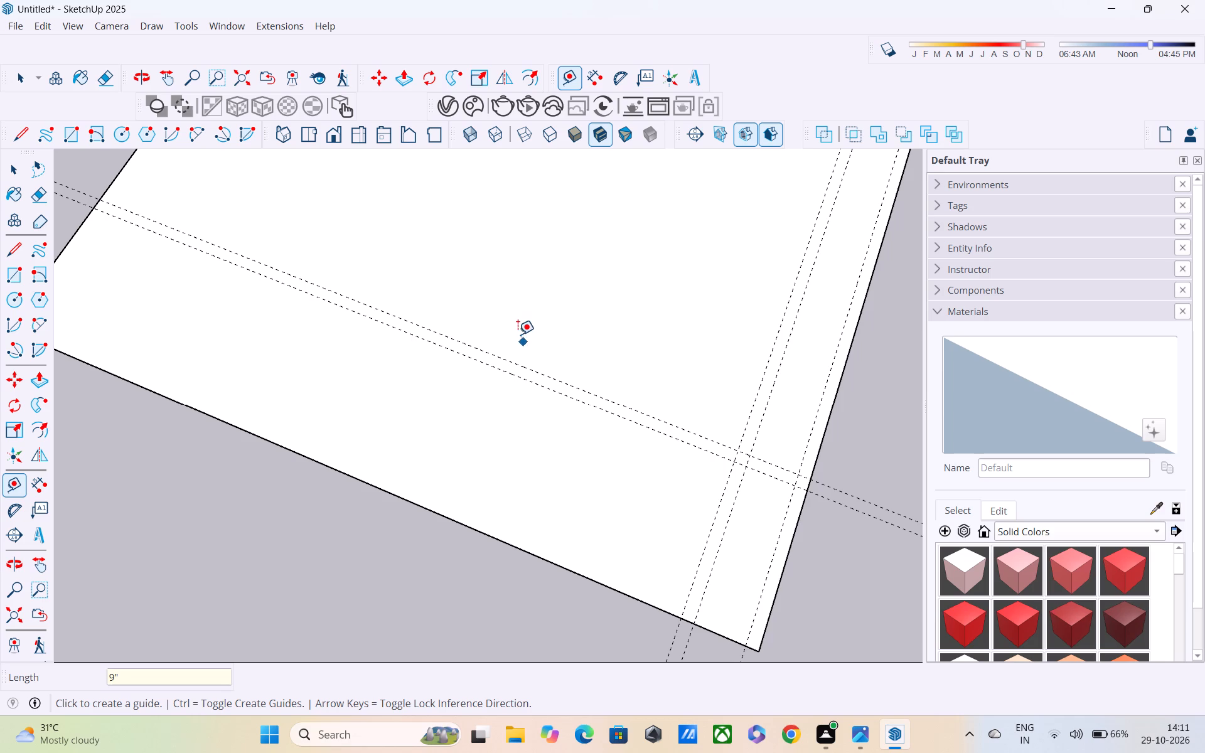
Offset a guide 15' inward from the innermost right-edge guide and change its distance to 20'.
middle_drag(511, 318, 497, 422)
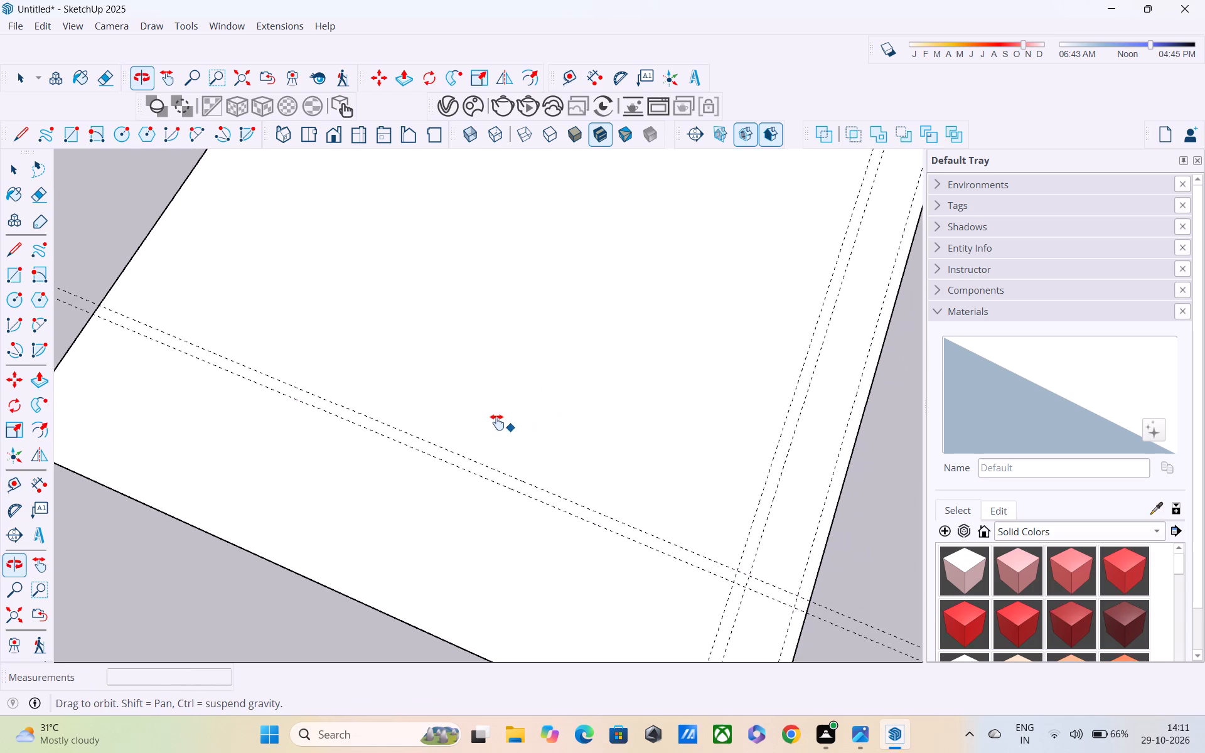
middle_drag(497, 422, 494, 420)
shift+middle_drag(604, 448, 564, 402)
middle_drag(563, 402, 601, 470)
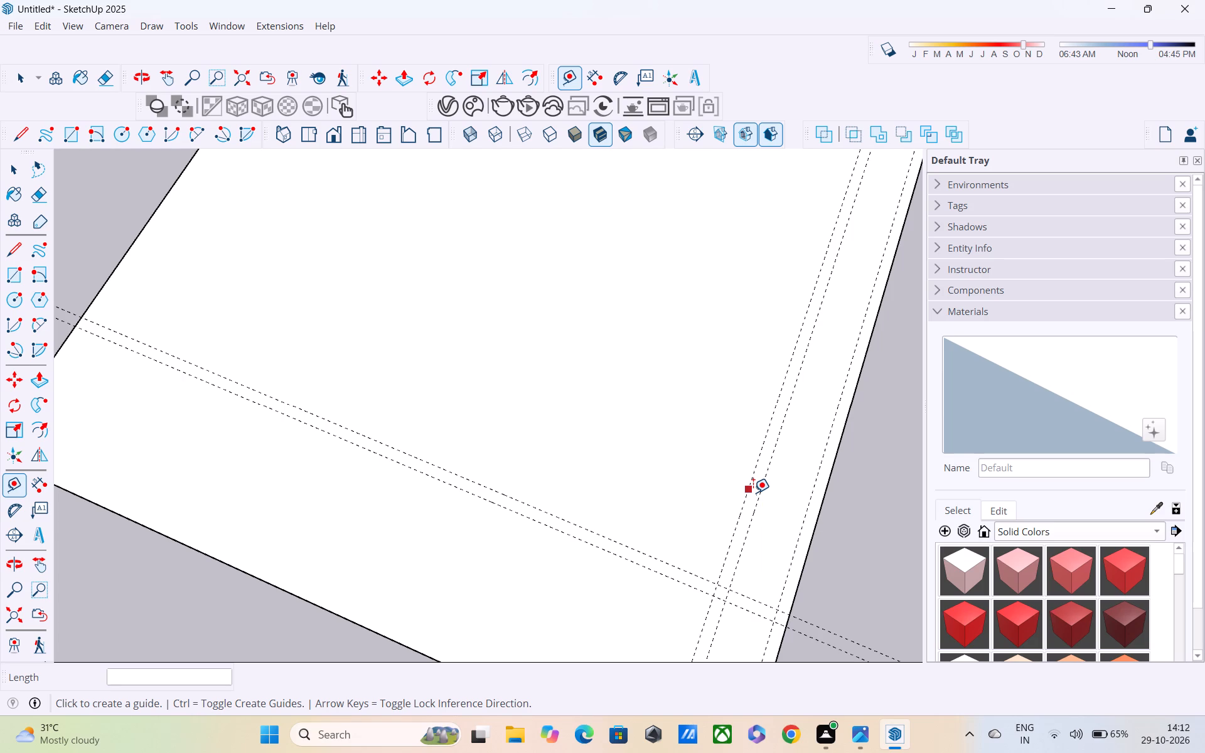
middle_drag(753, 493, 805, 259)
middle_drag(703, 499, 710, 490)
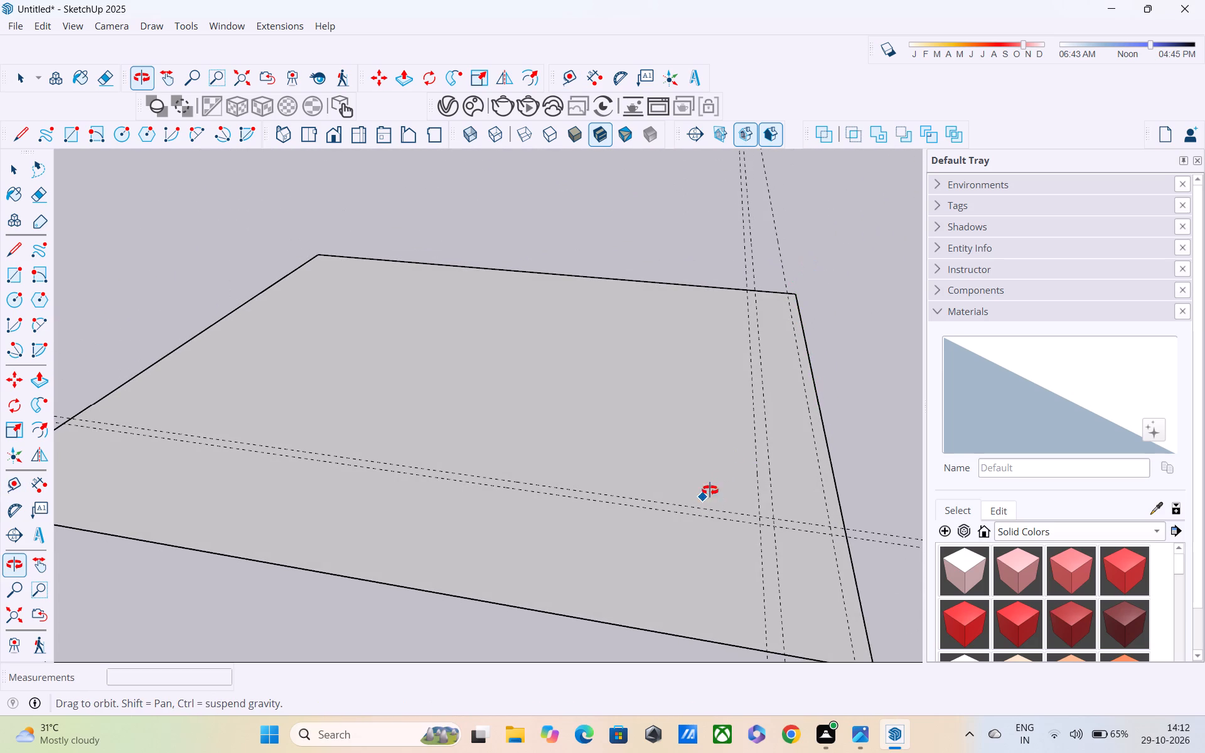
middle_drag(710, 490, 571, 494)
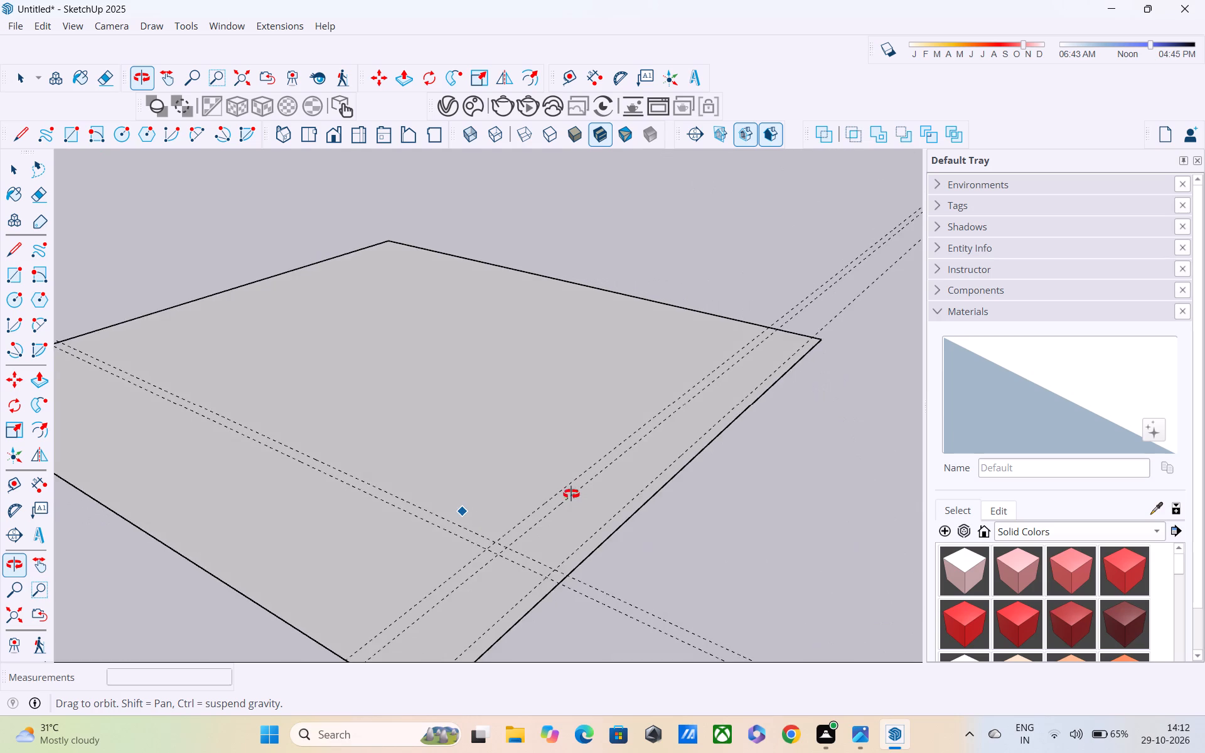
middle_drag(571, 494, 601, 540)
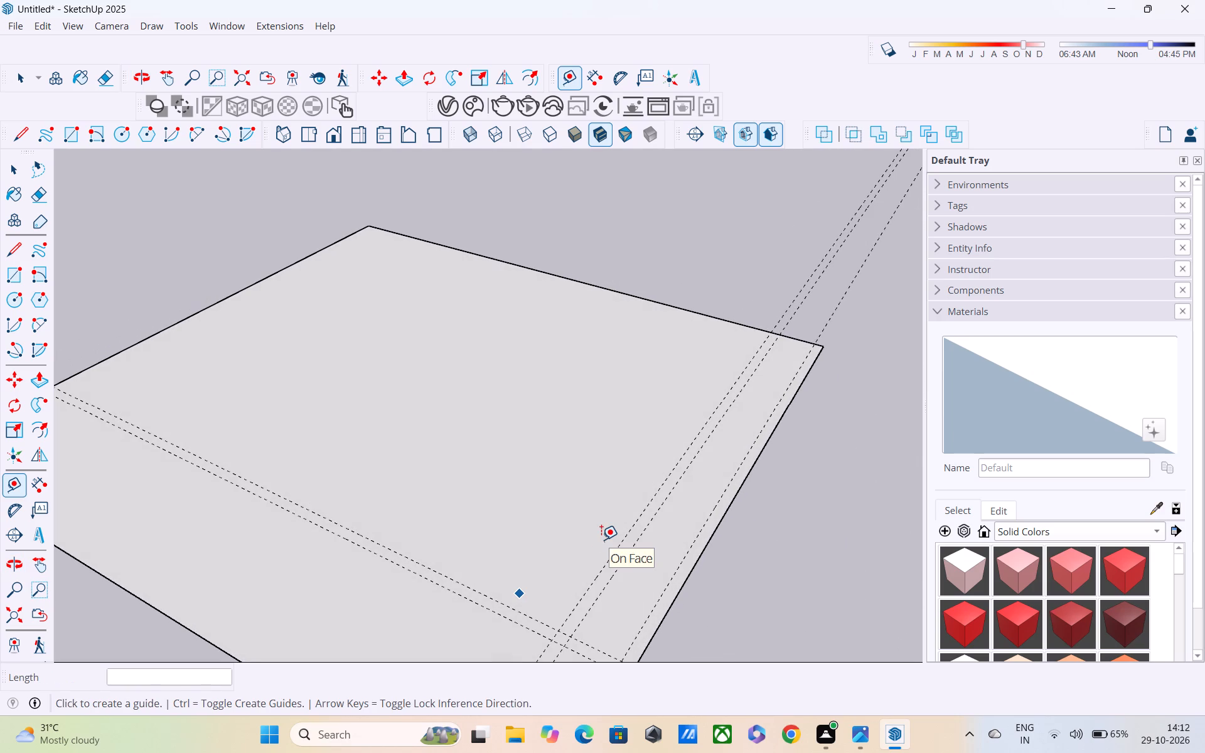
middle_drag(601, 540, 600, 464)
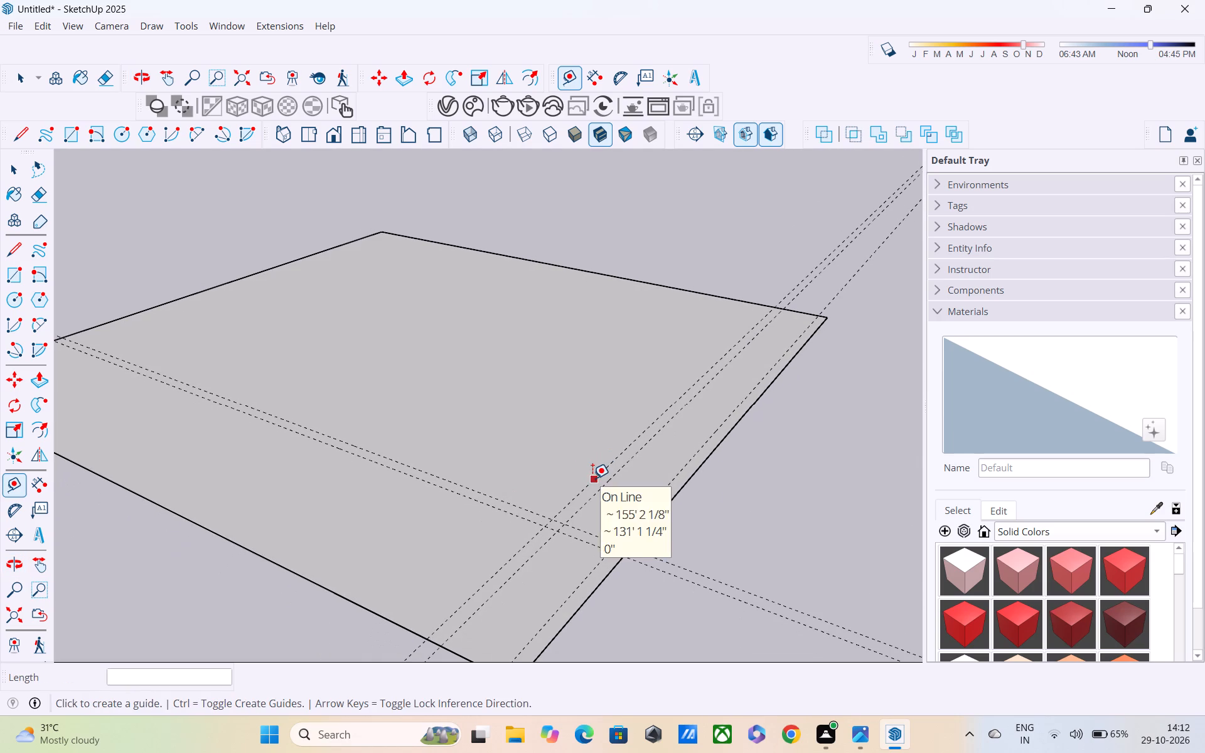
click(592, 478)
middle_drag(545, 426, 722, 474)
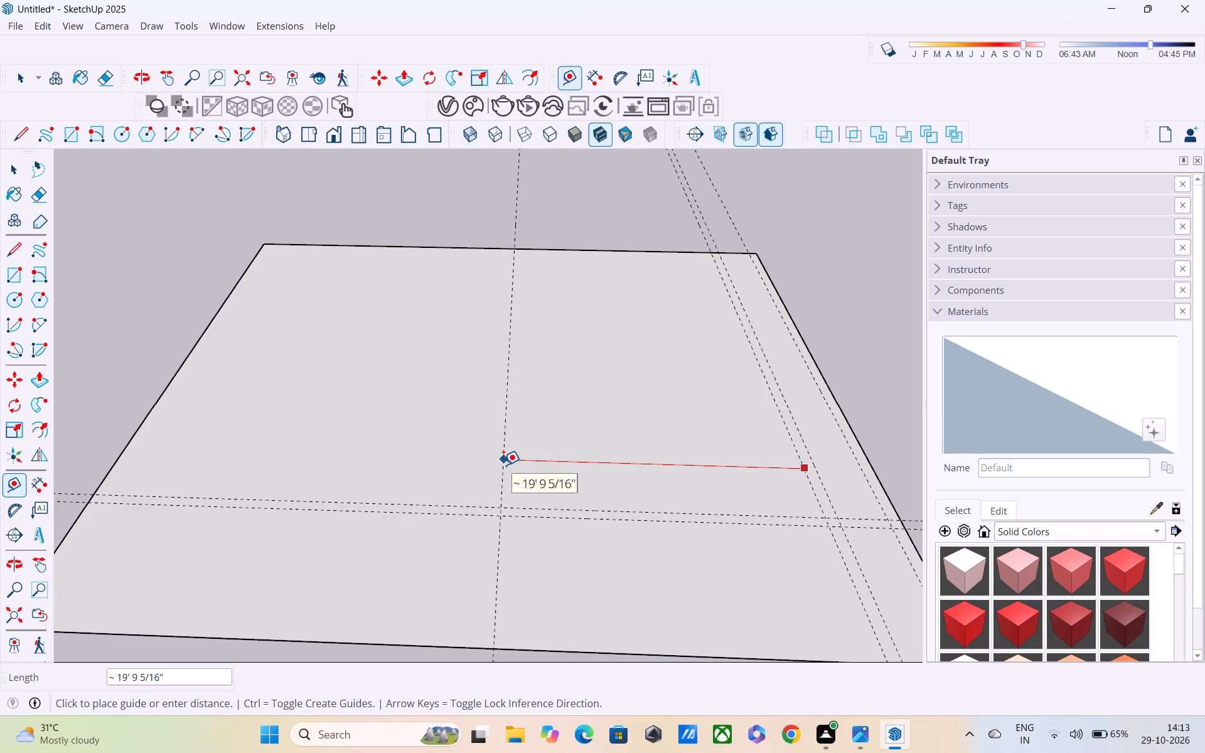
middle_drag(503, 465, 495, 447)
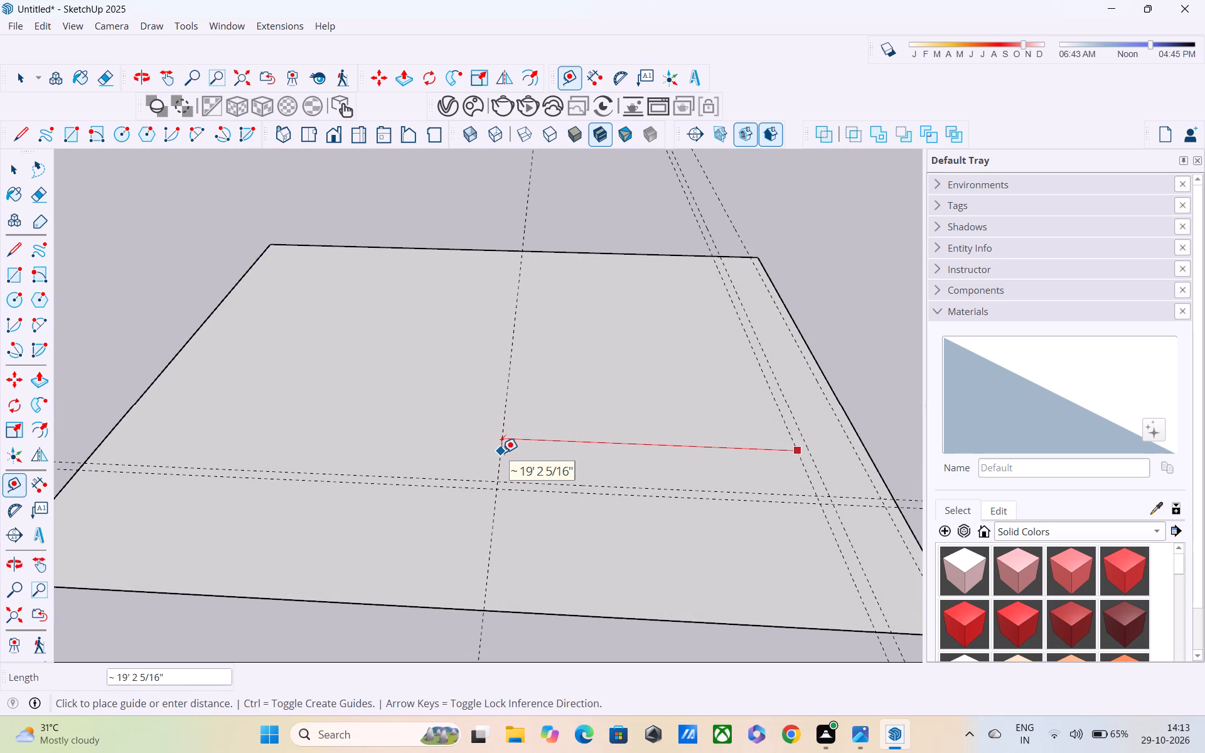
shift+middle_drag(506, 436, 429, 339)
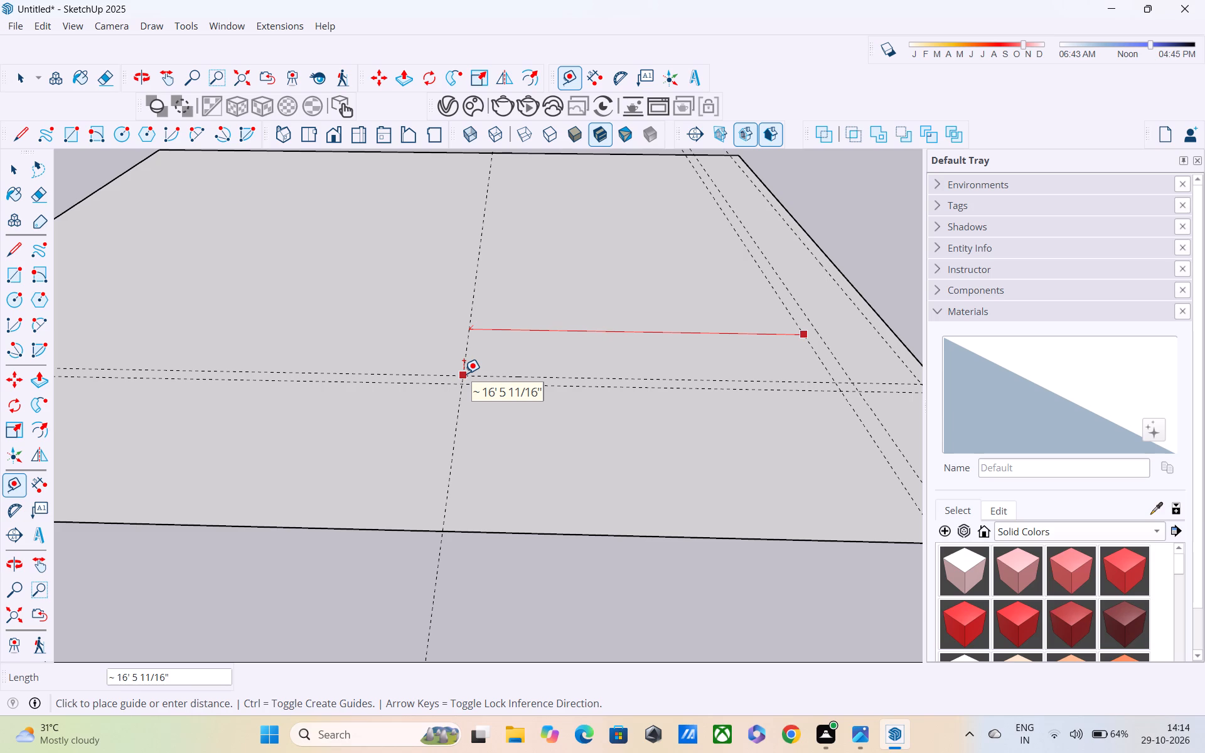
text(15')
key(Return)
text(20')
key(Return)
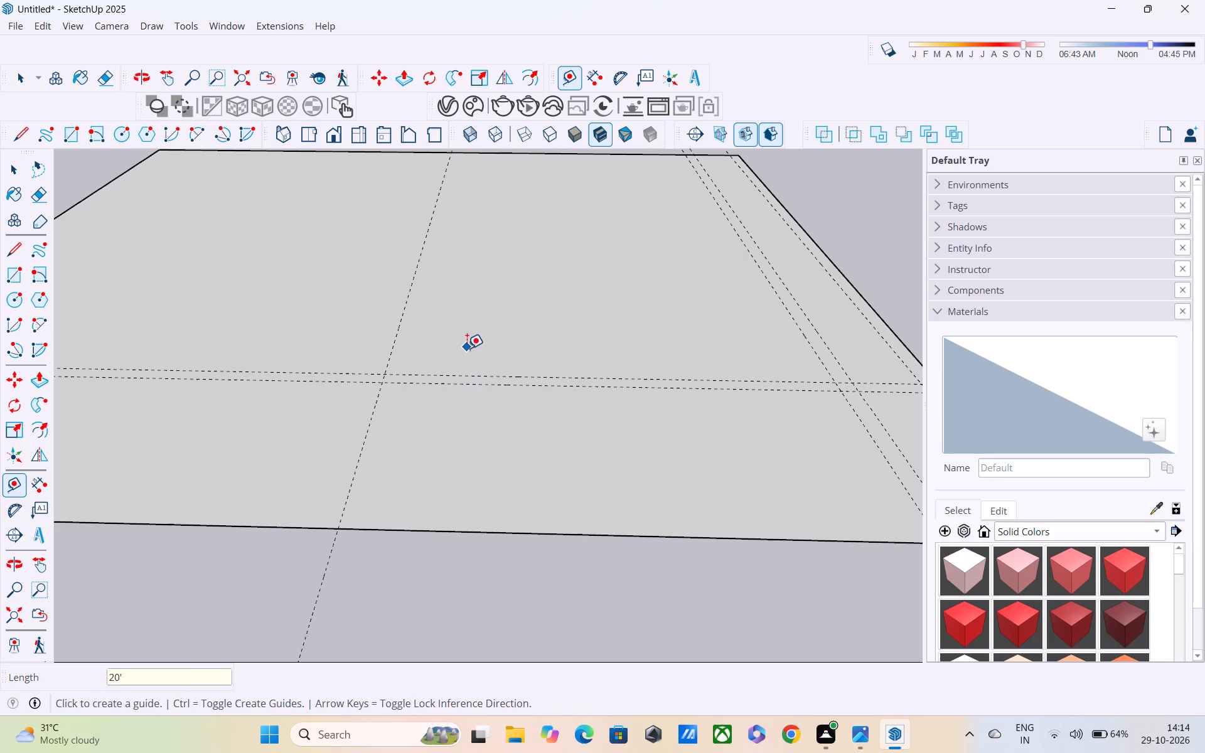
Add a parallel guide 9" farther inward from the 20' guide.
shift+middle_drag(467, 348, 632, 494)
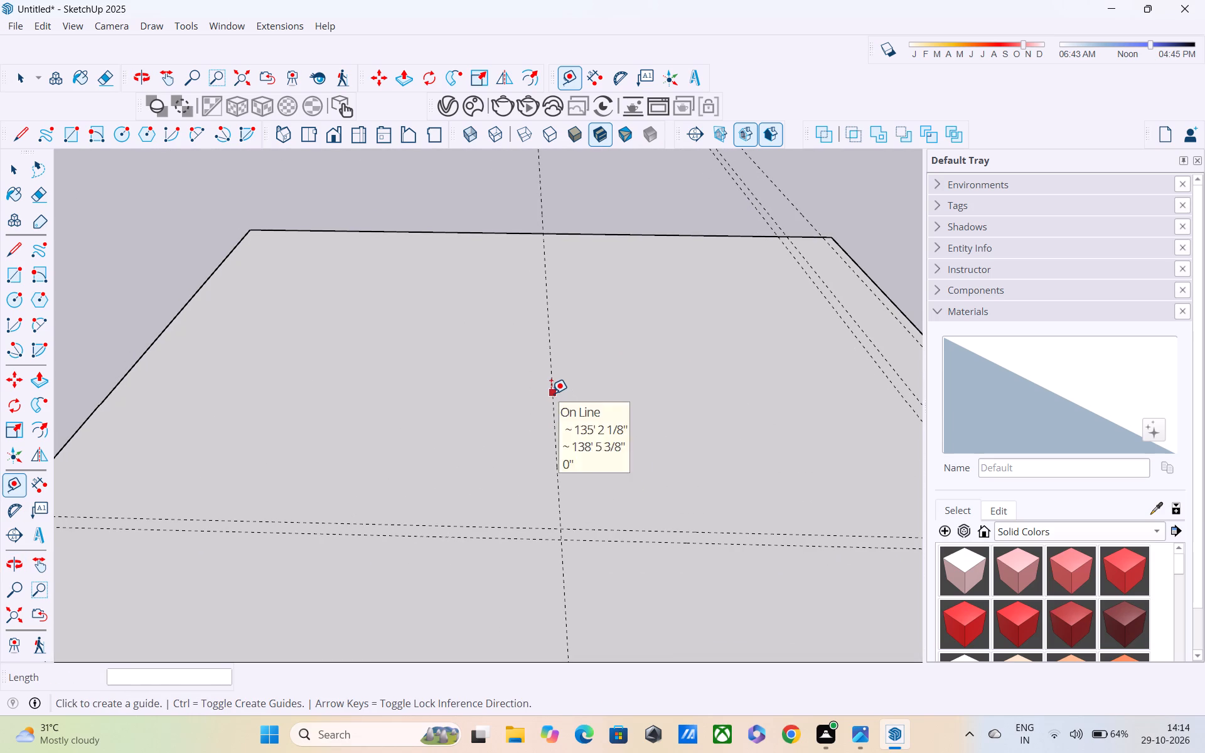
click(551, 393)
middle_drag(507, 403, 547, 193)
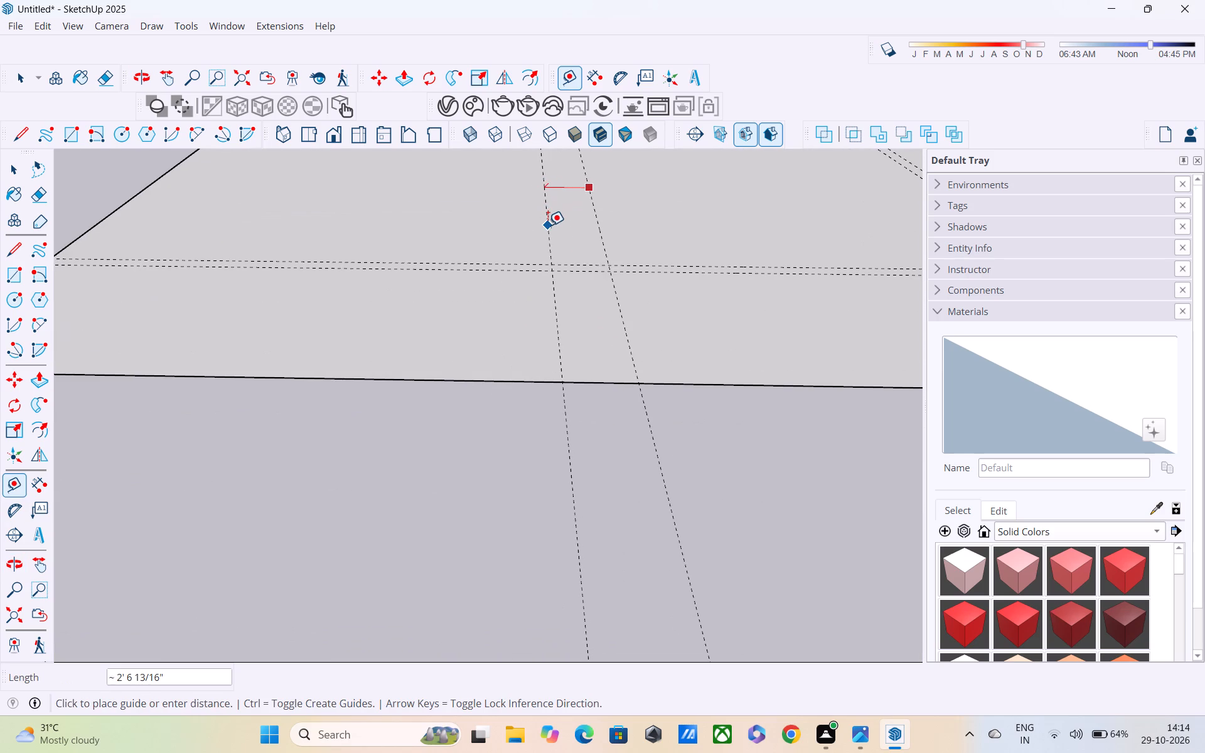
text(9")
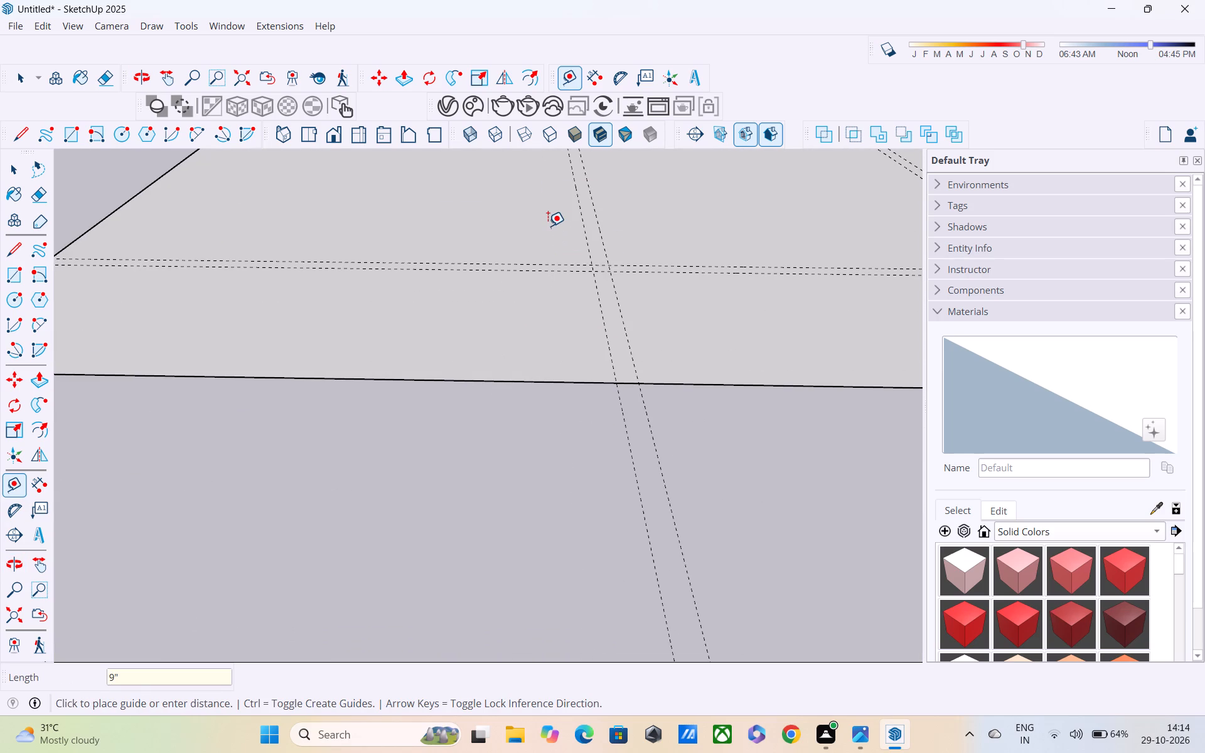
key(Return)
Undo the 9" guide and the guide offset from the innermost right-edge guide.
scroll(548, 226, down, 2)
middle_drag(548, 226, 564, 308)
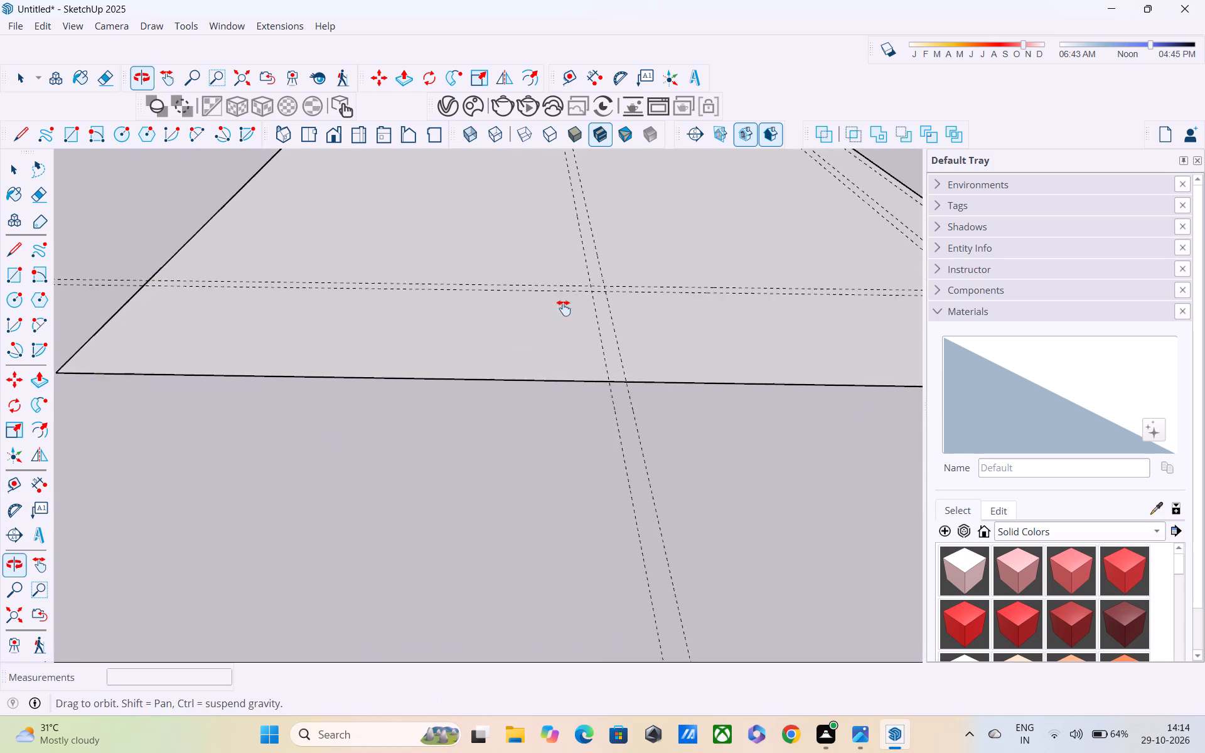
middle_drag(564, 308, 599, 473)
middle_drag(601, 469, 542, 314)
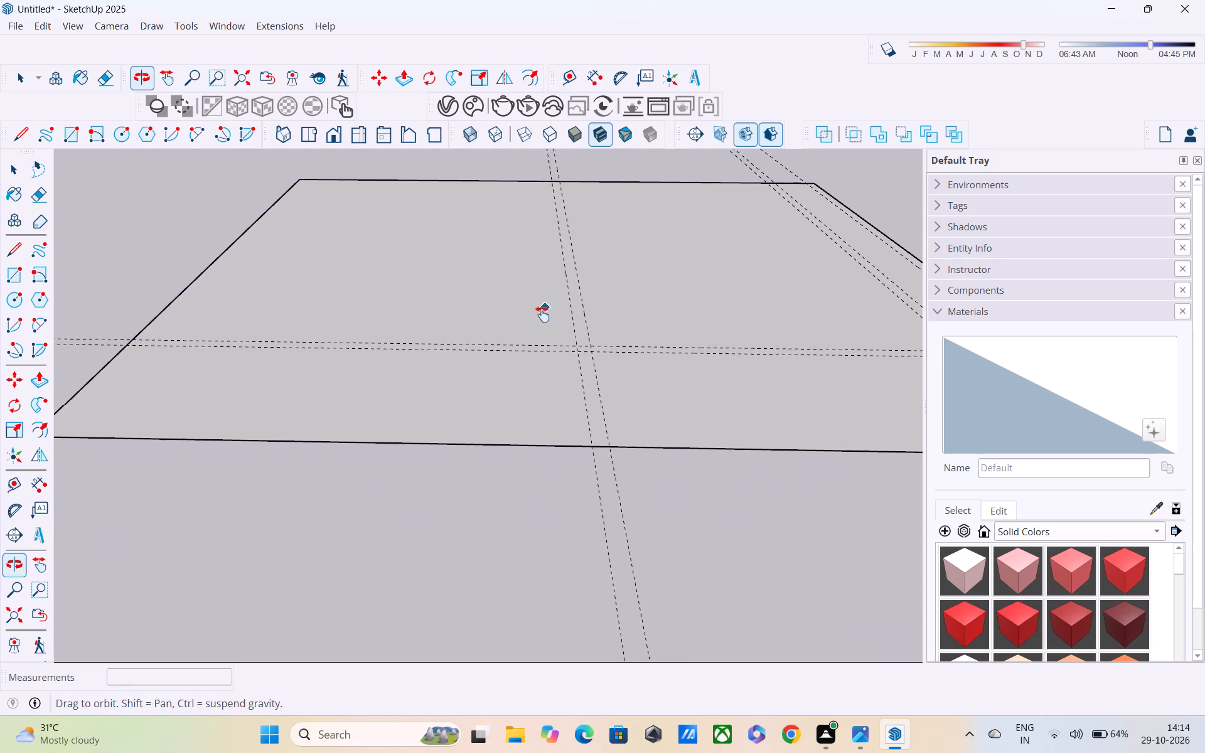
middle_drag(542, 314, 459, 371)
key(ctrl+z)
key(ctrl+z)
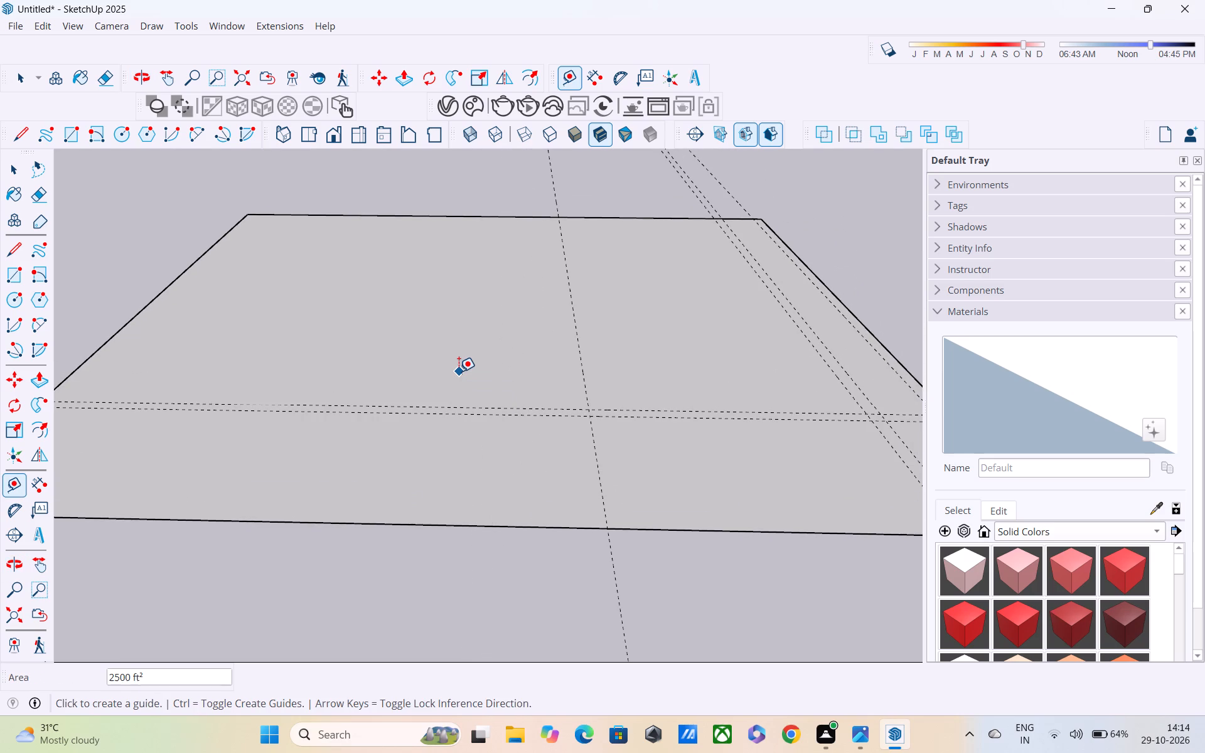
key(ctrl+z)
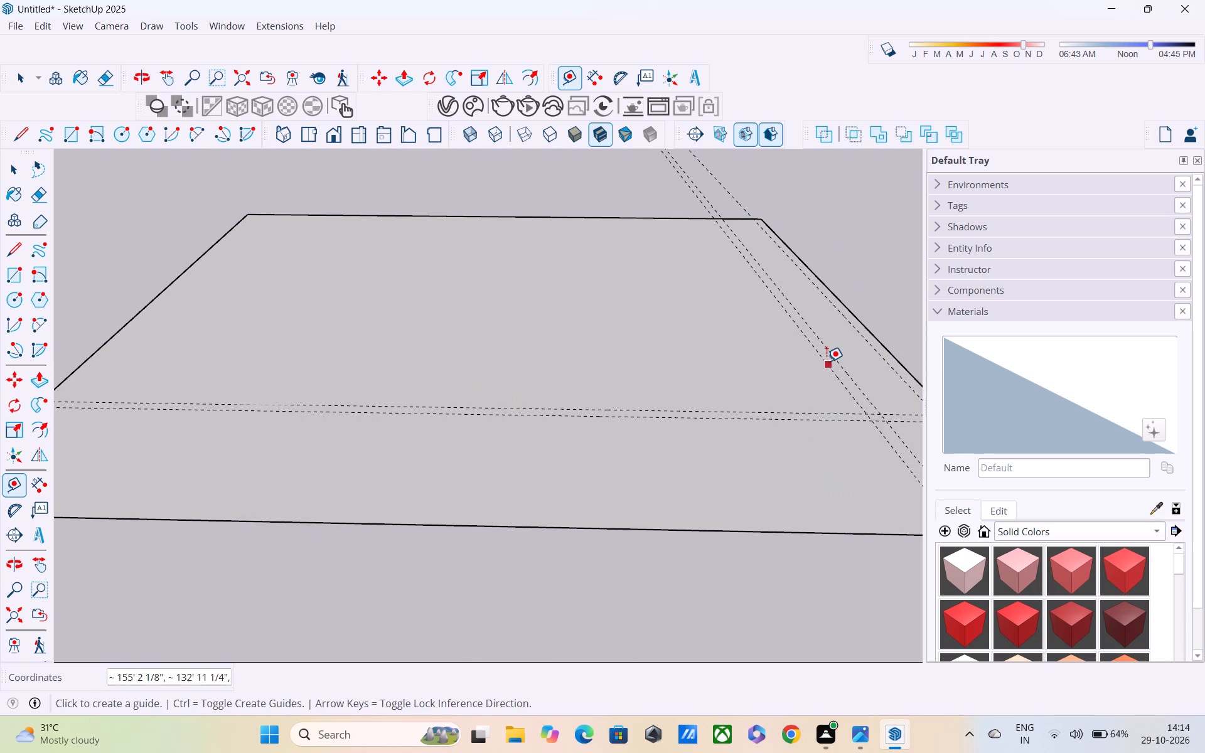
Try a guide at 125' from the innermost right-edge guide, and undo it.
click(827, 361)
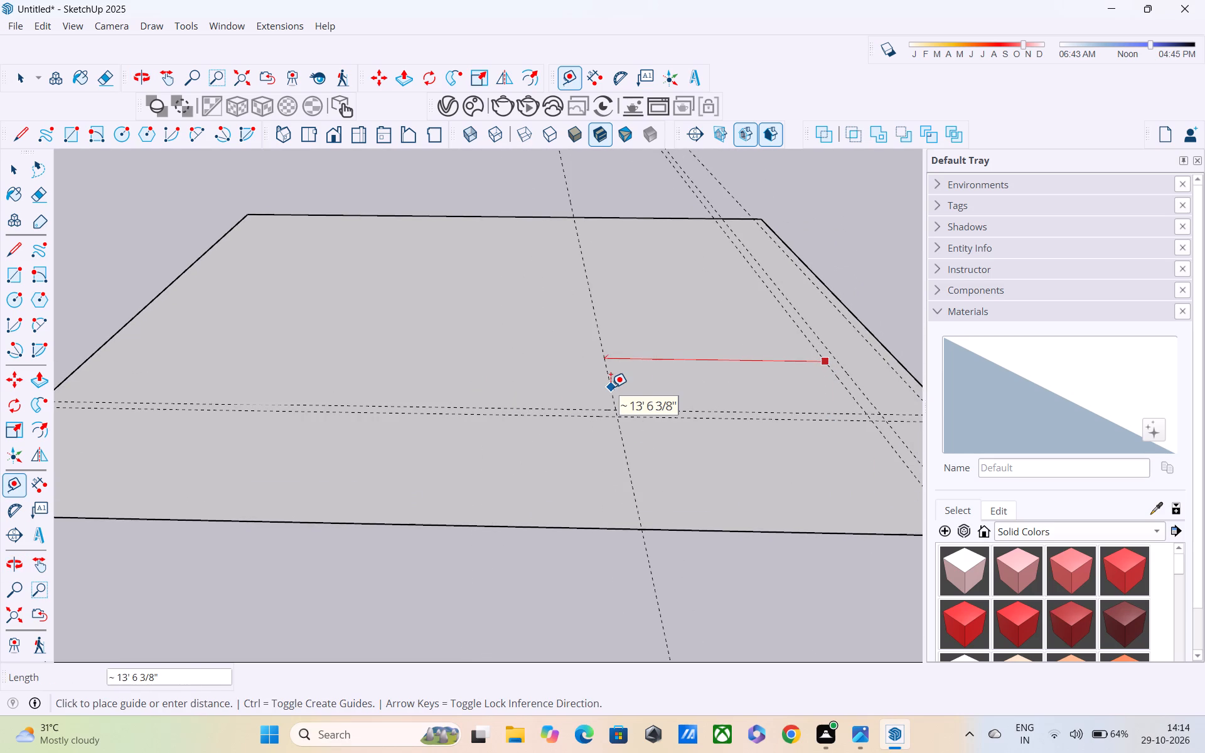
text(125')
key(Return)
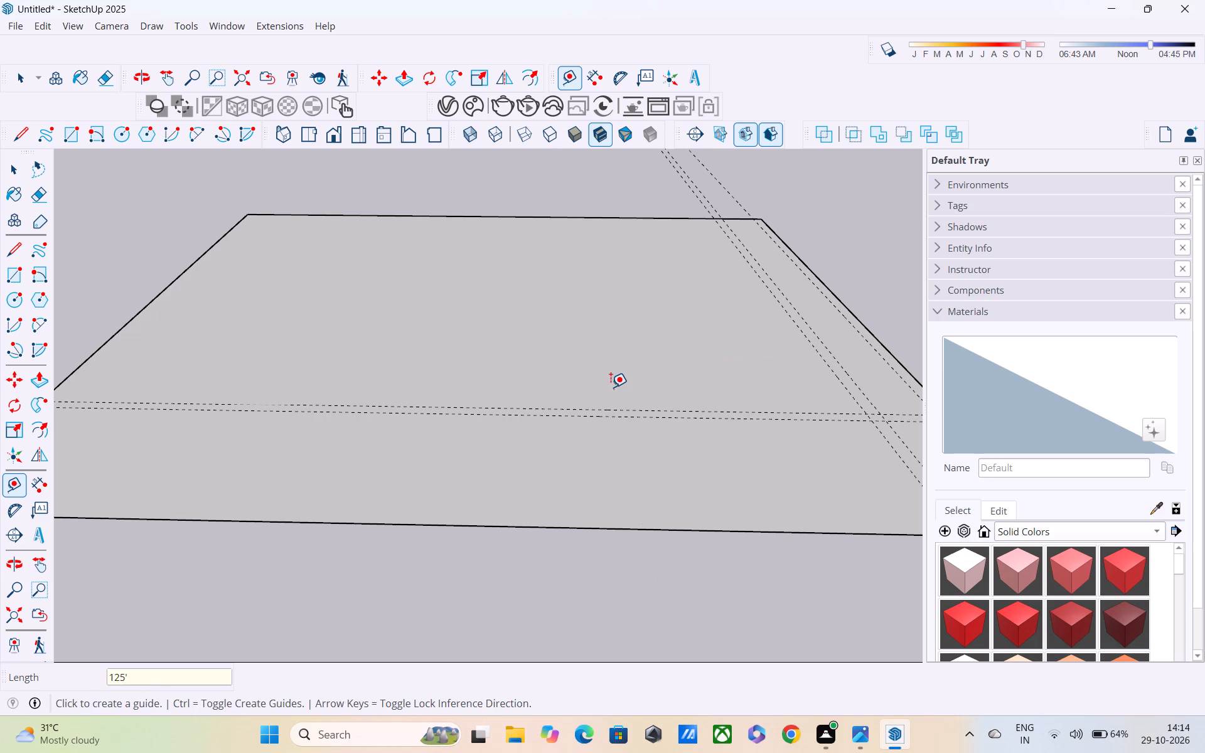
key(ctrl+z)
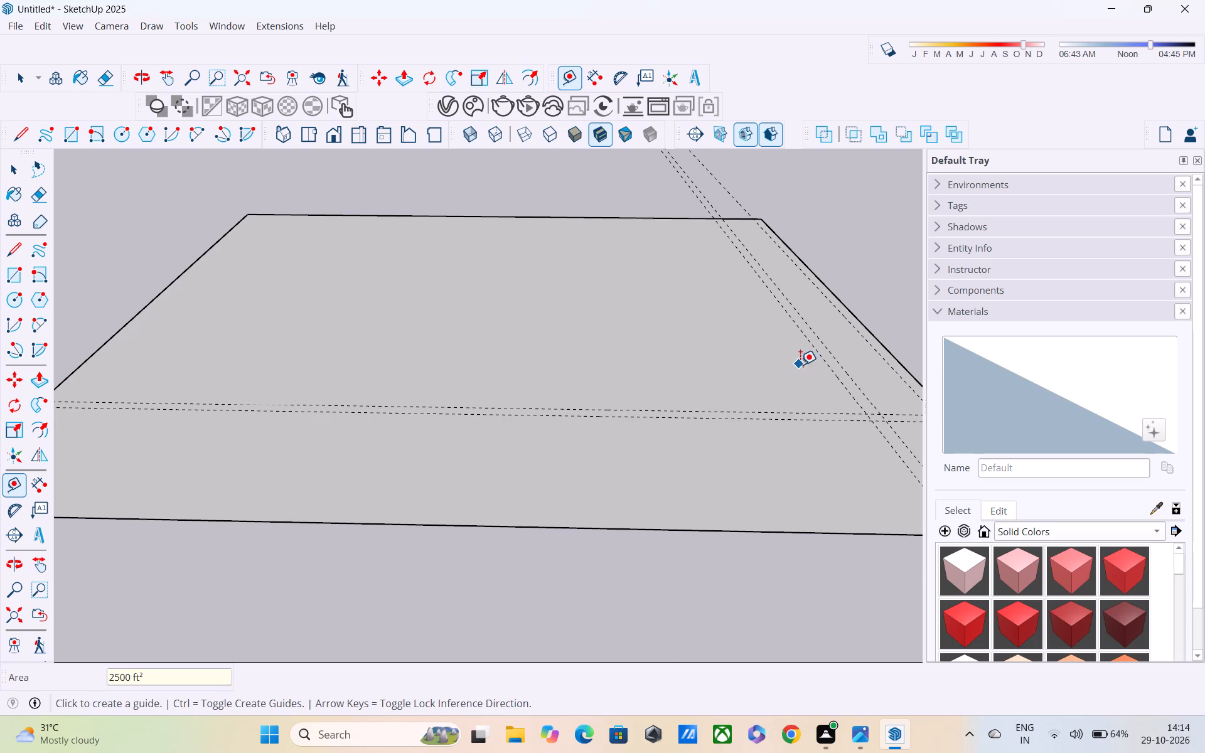
Place a parallel guide 15' inward from the innermost right-edge guide.
click(808, 344)
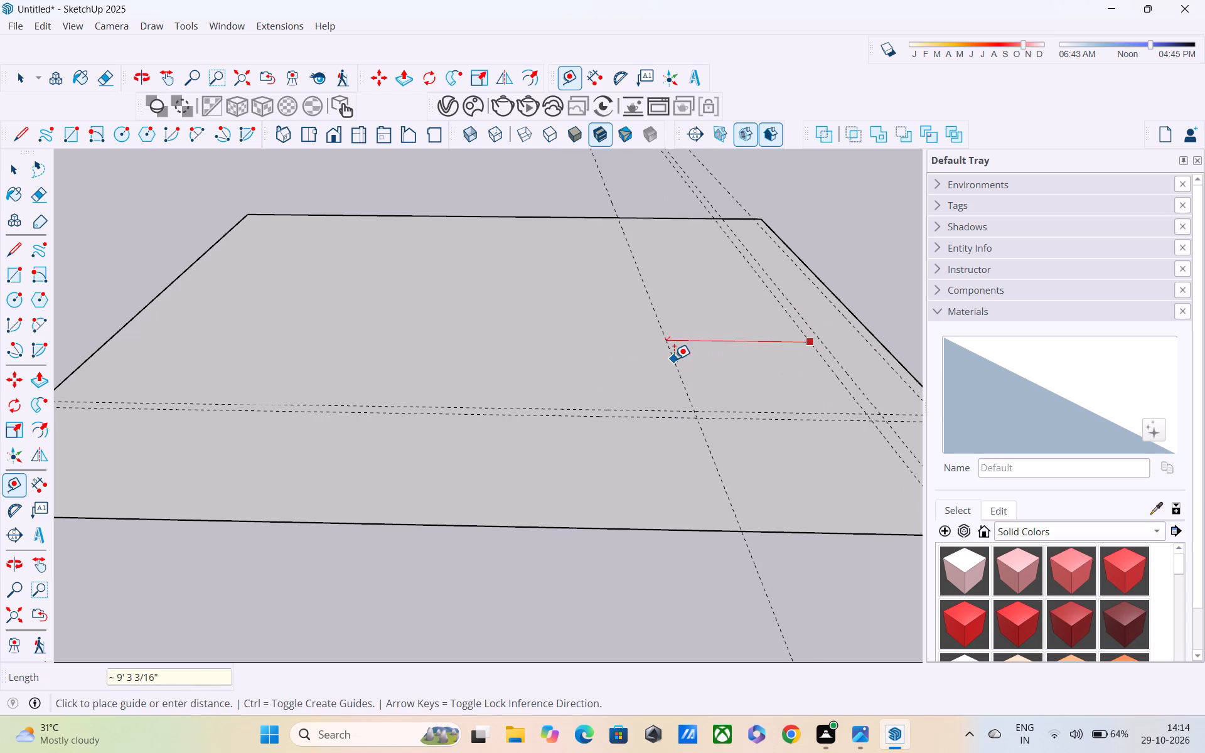
text(15')
key(Return)
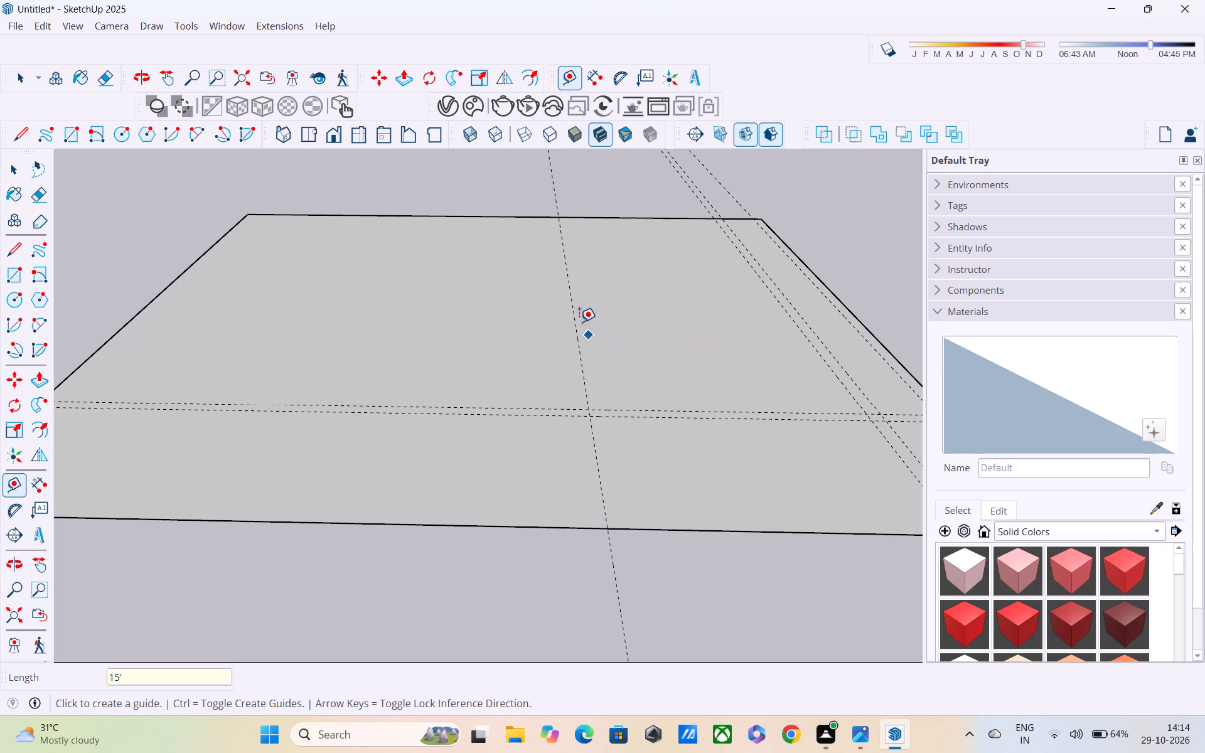
Add a parallel guide 9" beyond the 15' guide, toward the square's left edge.
click(586, 397)
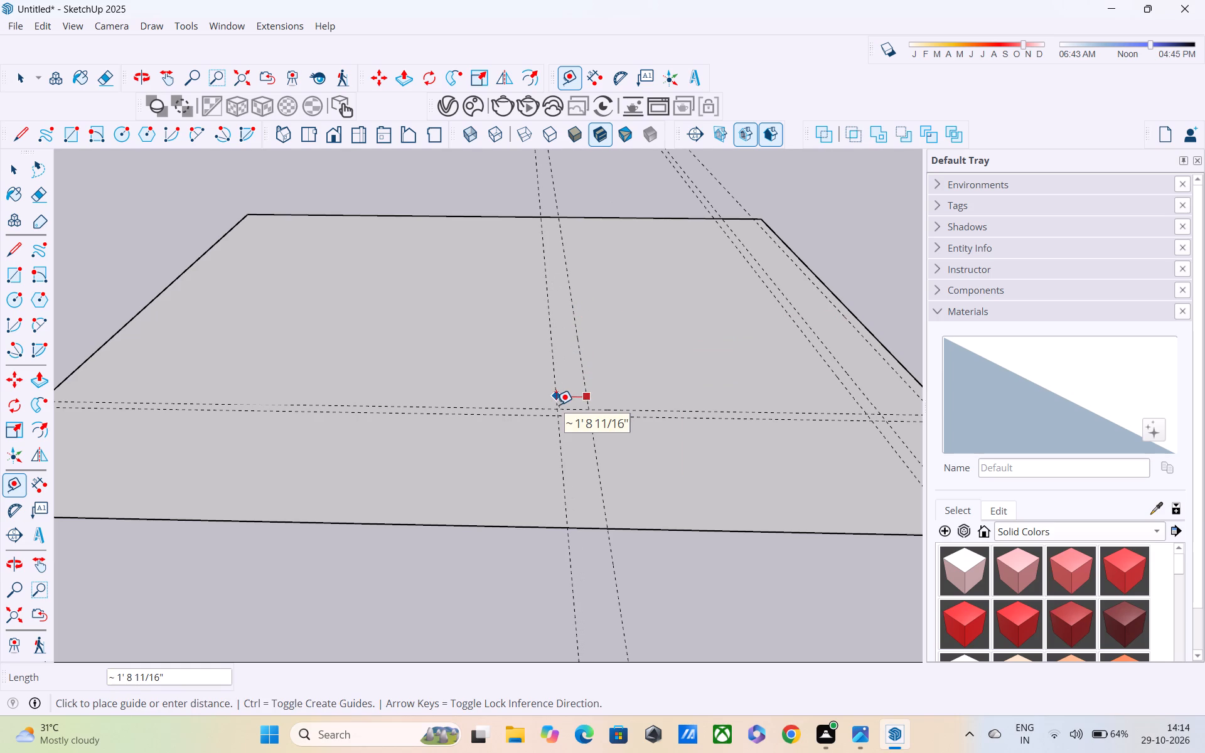
text(9")
key(Return)
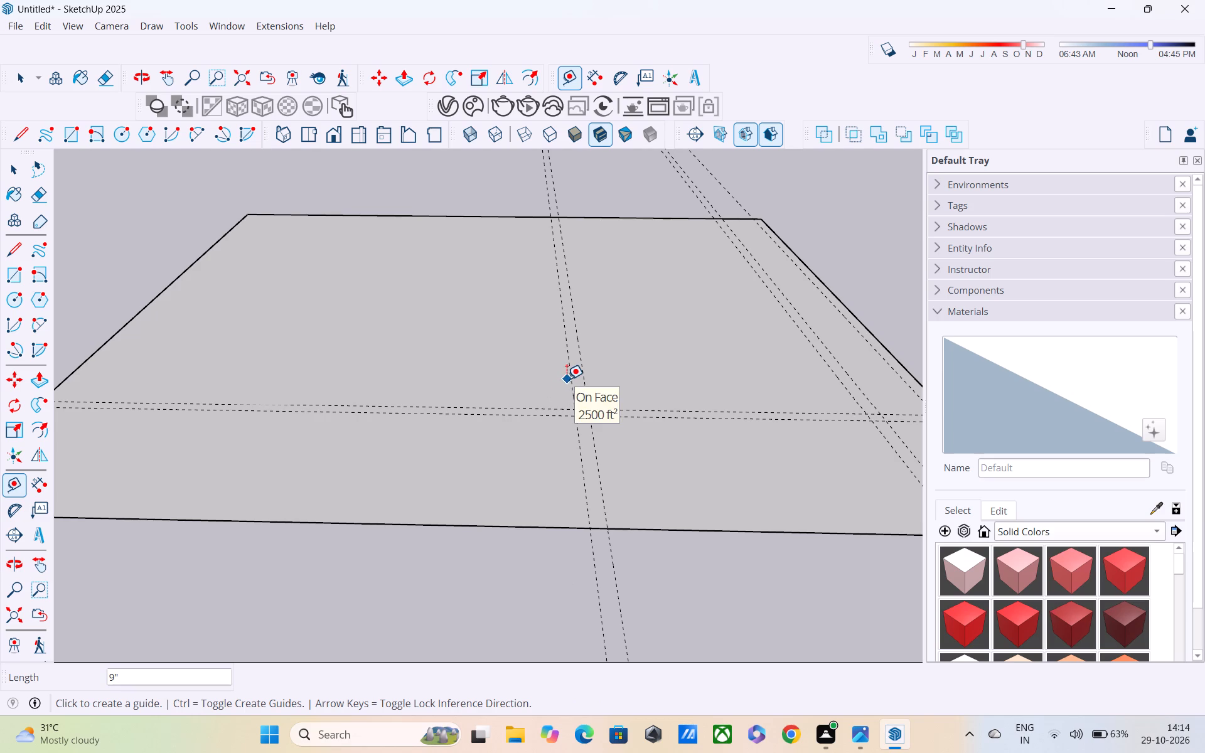
Place a parallel guide 20' from the new 9" guide, toward the square's left edge.
click(567, 377)
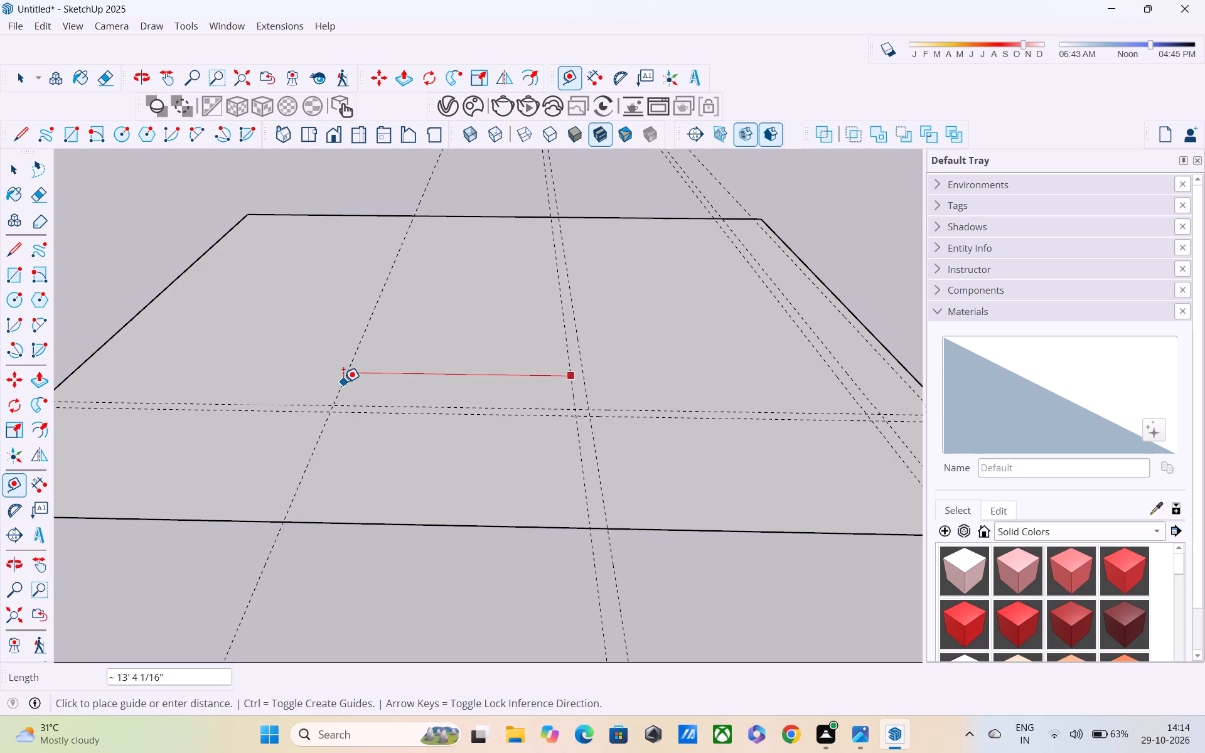
text(20')
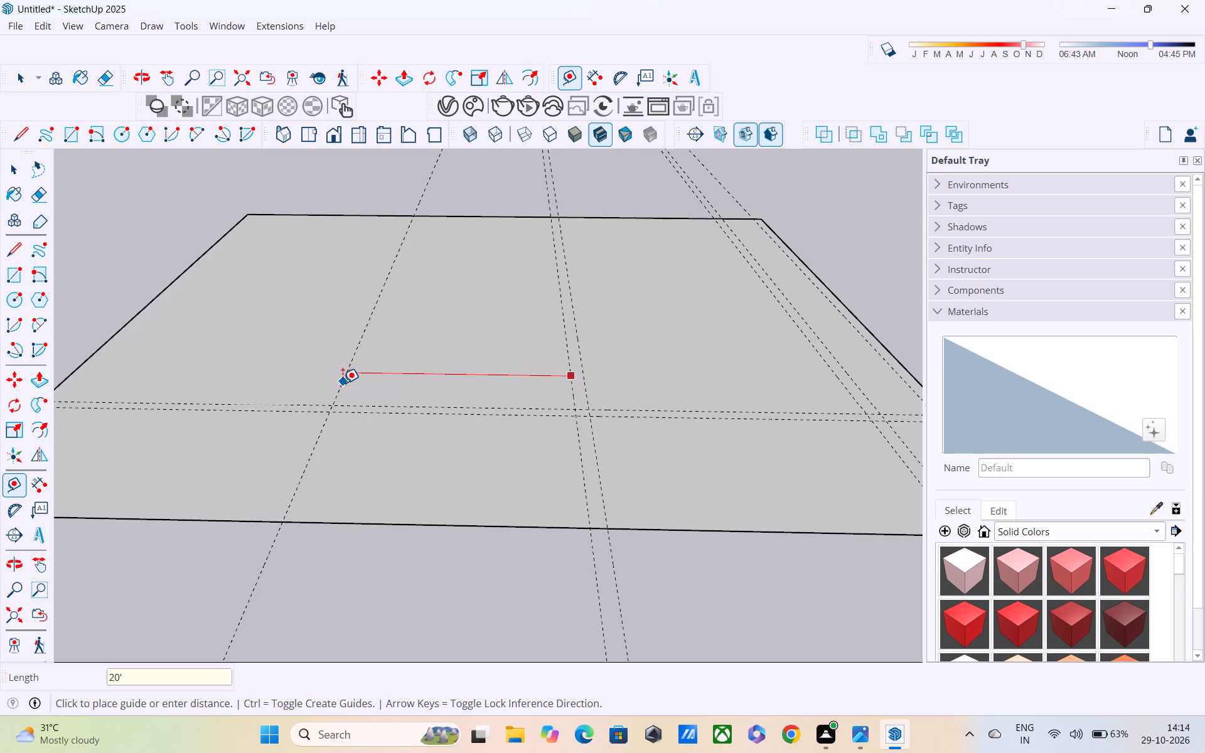
key(Return)
Add a parallel guide 9" beyond the 20' guide, toward the square's left edge.
scroll(343, 377, down, 3)
middle_drag(378, 363, 368, 437)
scroll(372, 429, down, 1)
scroll(499, 352, down, 3)
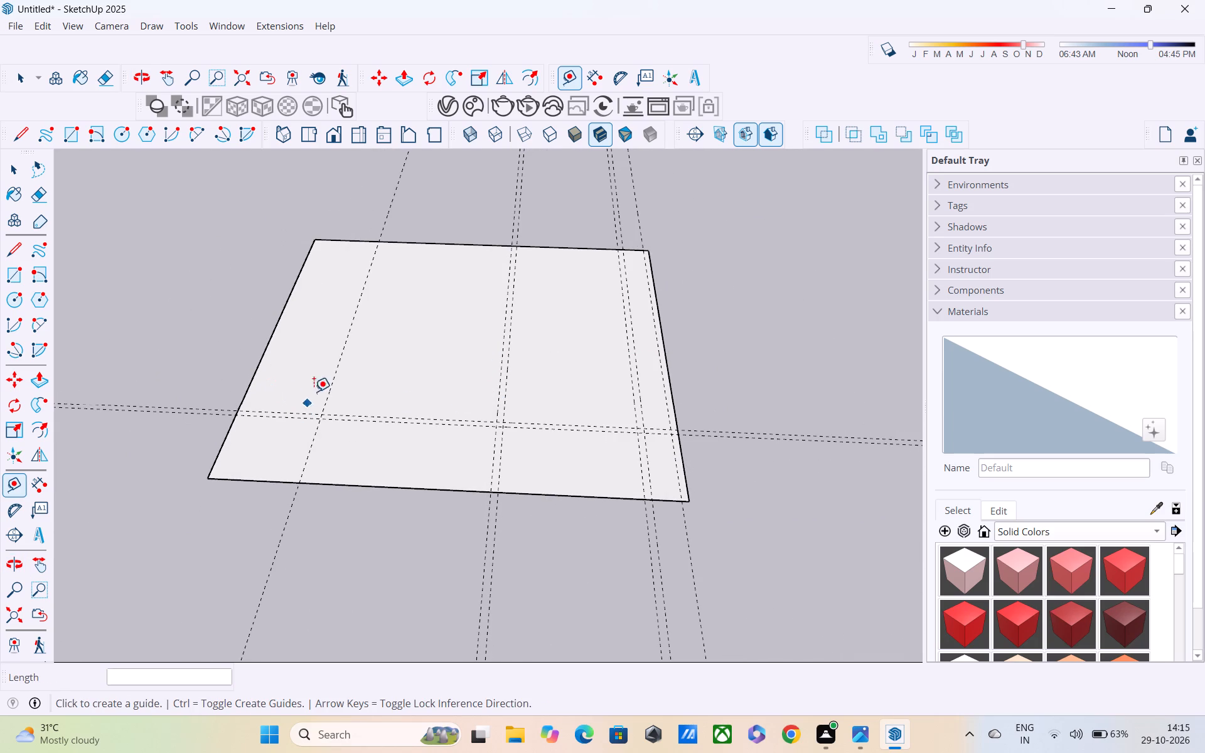
click(339, 360)
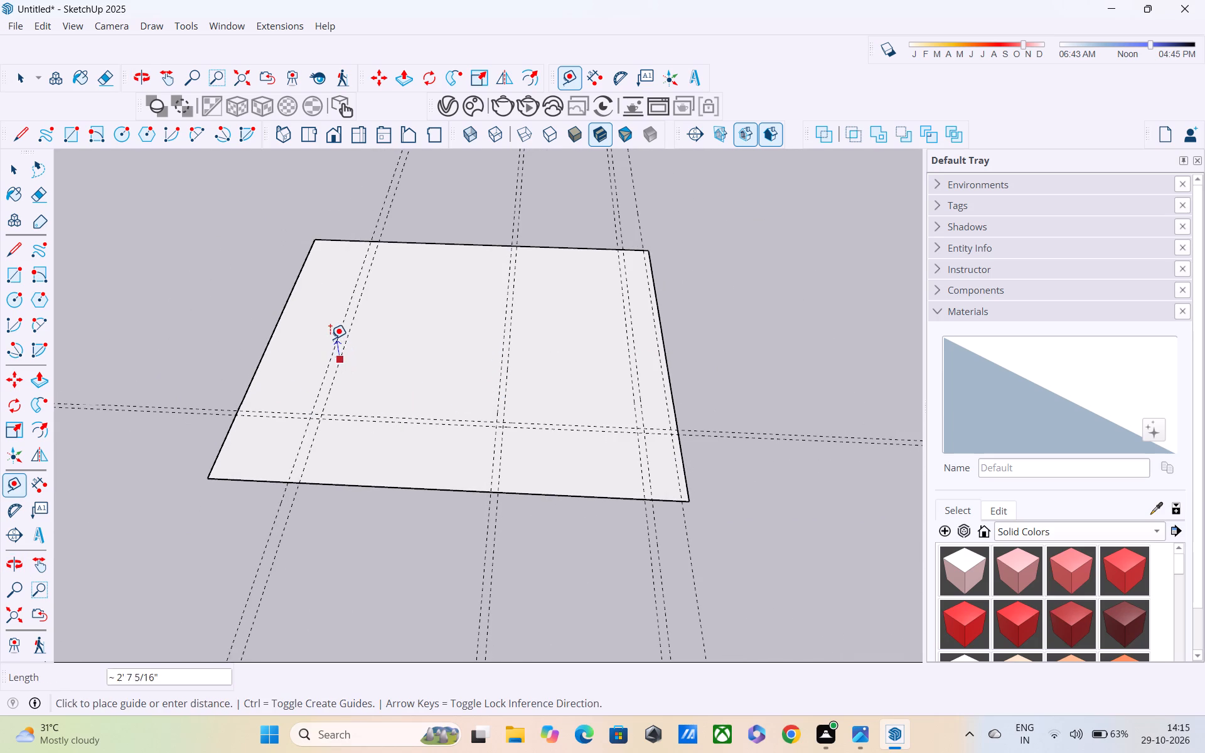
scroll(323, 355, up, 1)
middle_drag(323, 355, 640, 287)
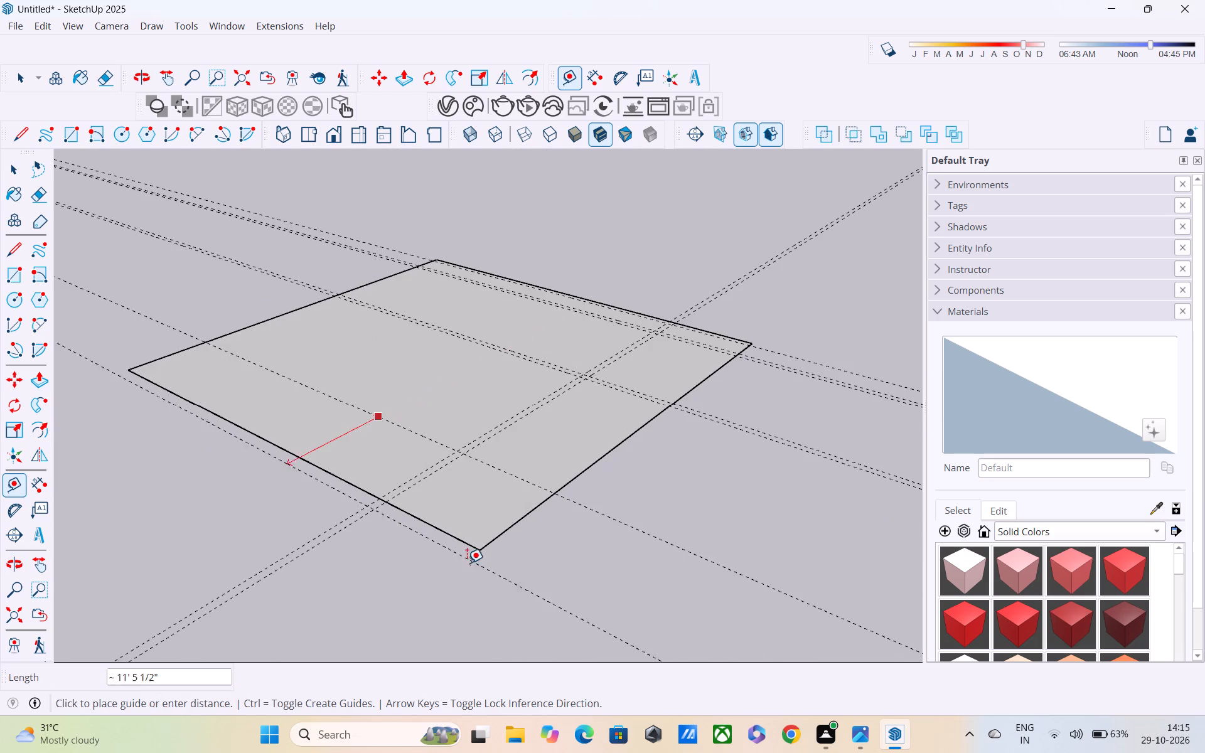
scroll(471, 488, up, 4)
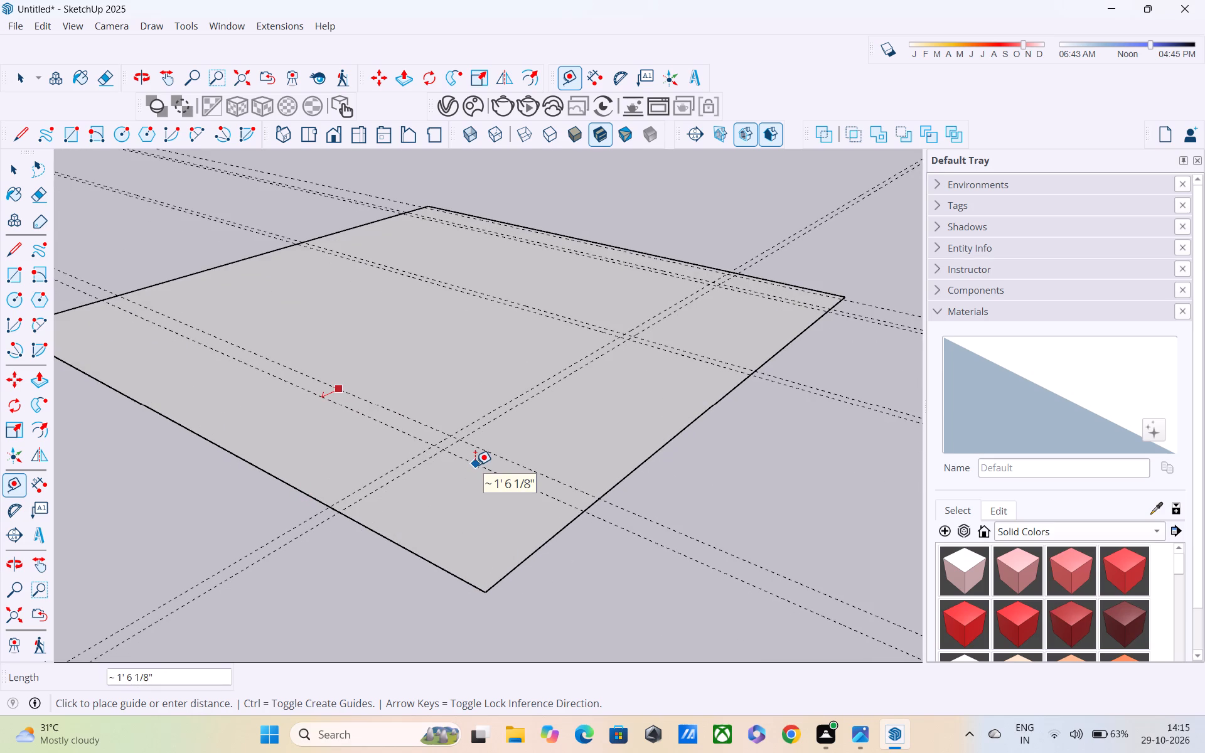
text(9")
key(Return)
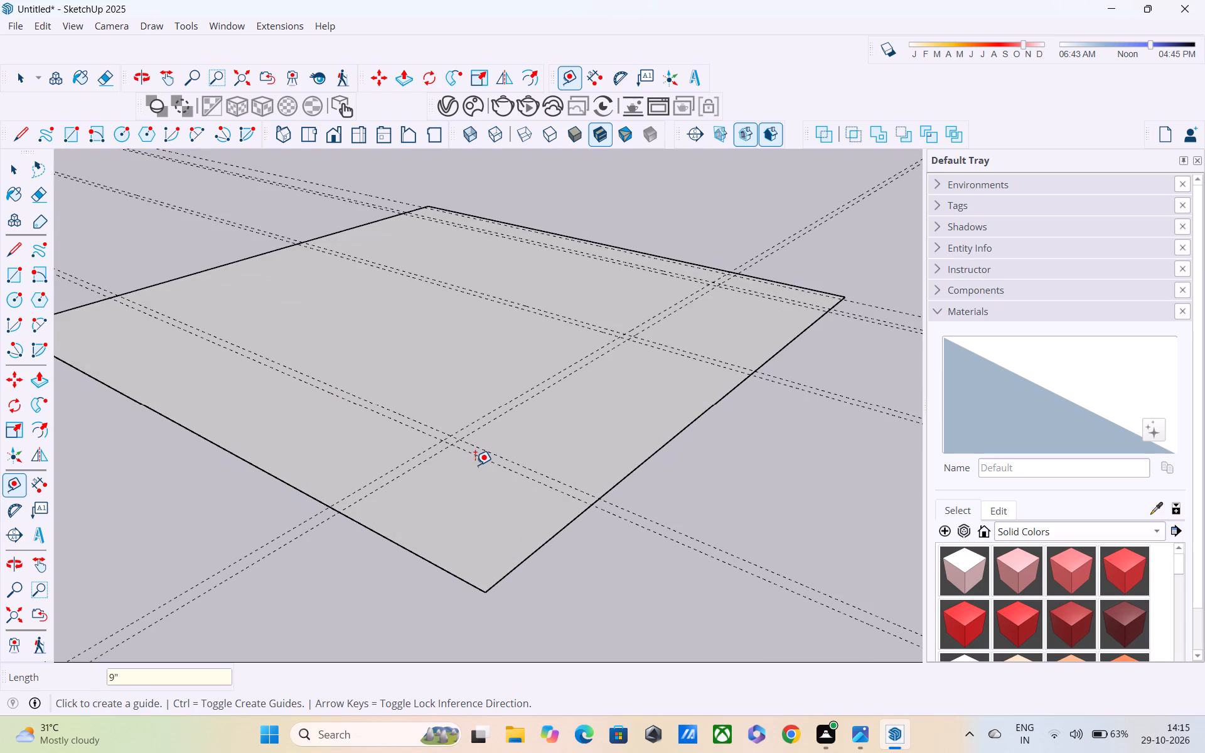
Place a guide parallel to the square's back edge, about 5' inward from that edge.
scroll(475, 465, down, 4)
middle_drag(258, 479, 732, 718)
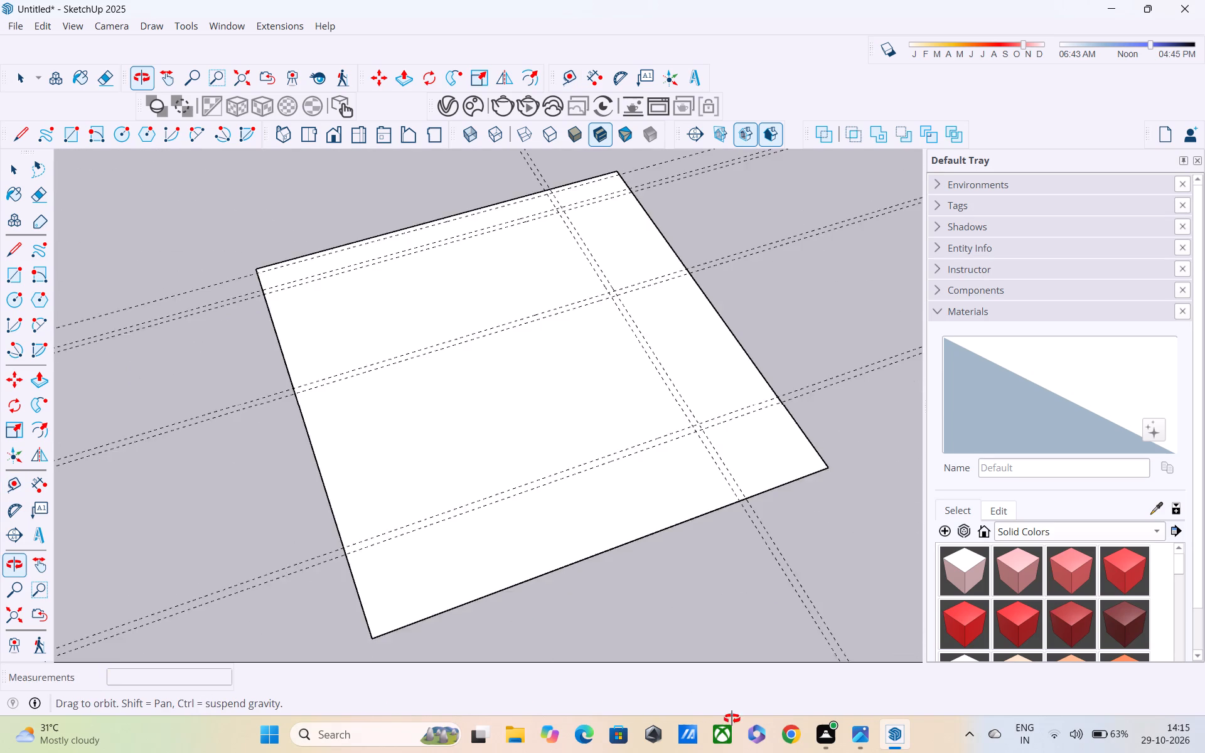
middle_drag(732, 718, 746, 718)
shift+middle_drag(532, 512, 673, 619)
middle_drag(494, 538, 460, 421)
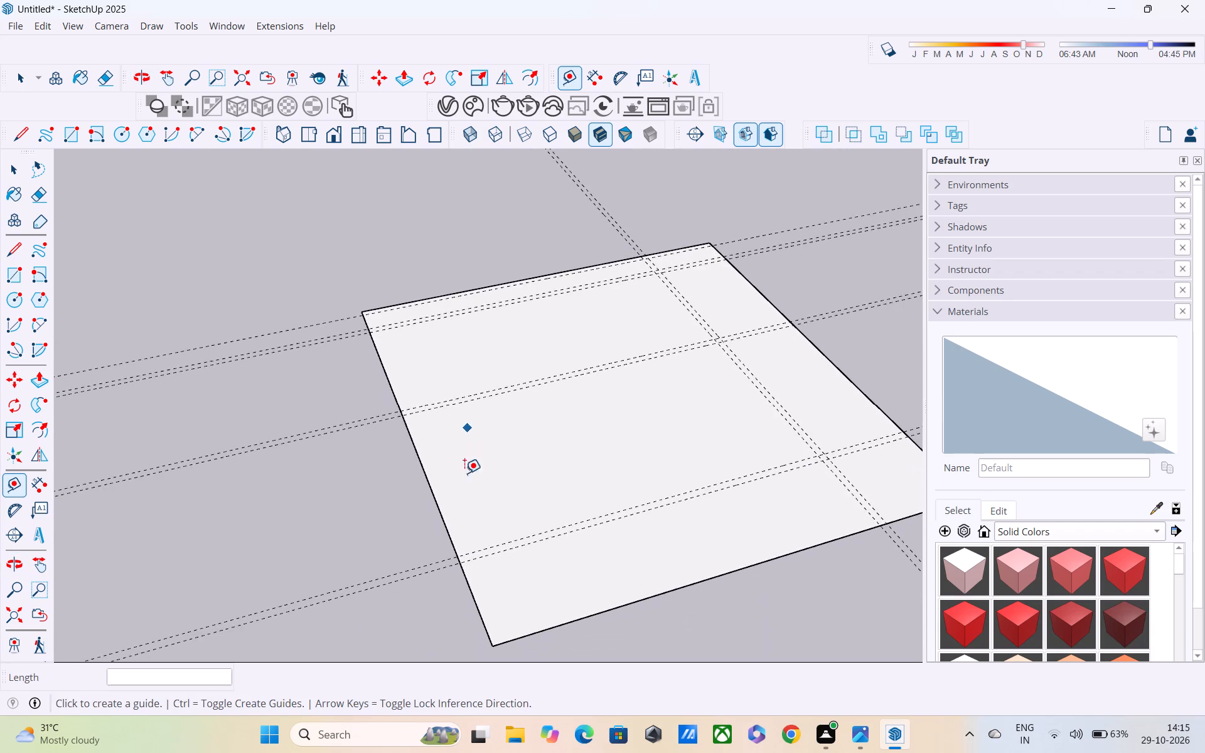
scroll(417, 518, up, 2)
click(439, 491)
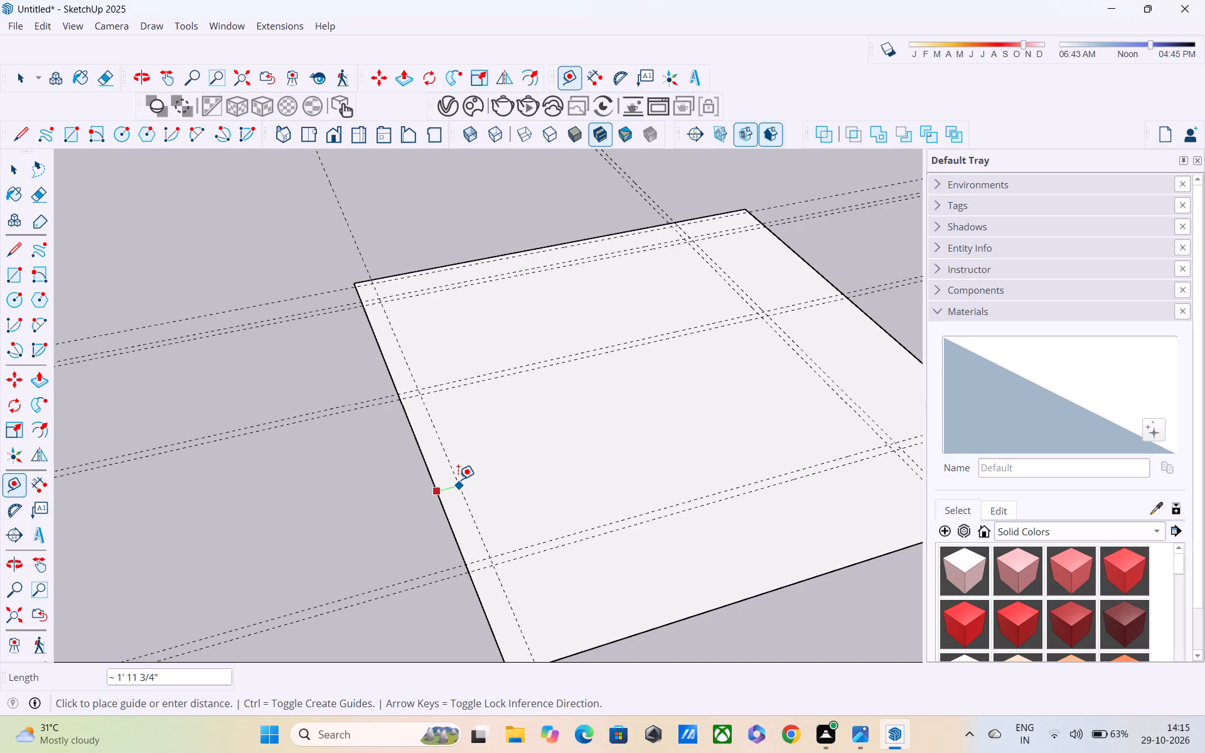
scroll(458, 479, up, 1)
middle_drag(458, 479, 457, 453)
middle_drag(457, 453, 437, 411)
scroll(457, 376, down, 1)
scroll(437, 411, up, 1)
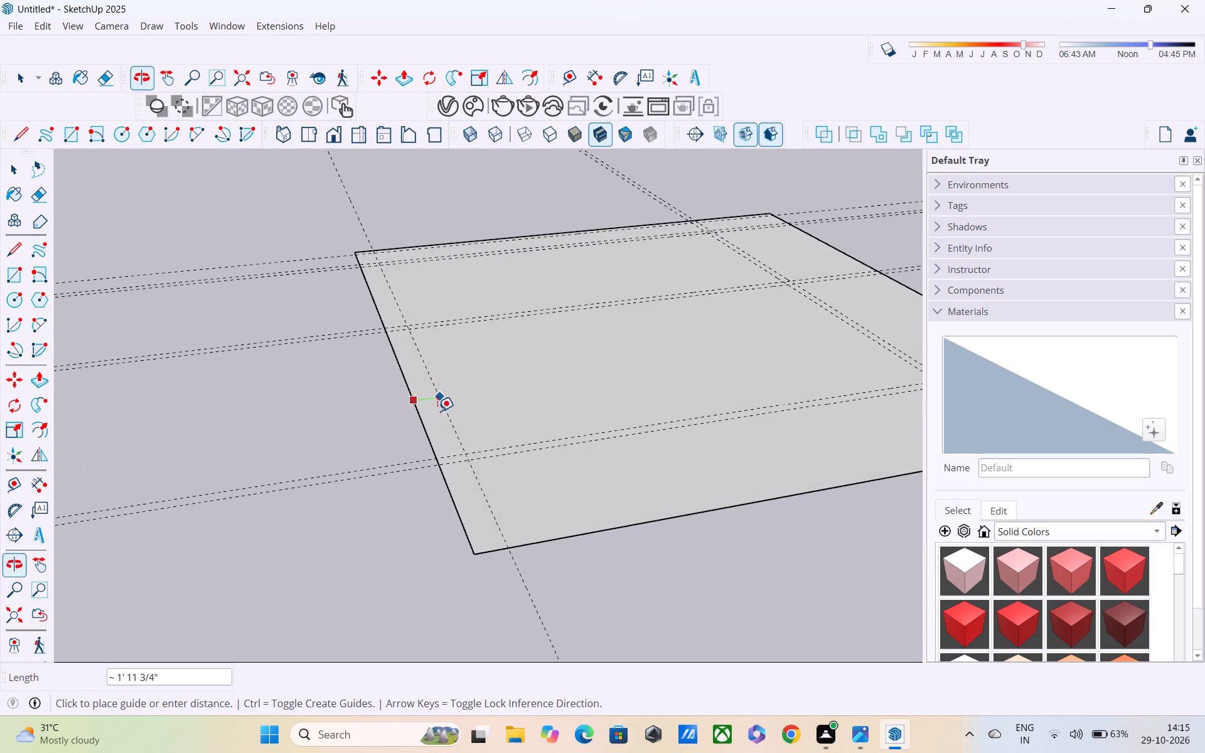
middle_drag(464, 409, 461, 437)
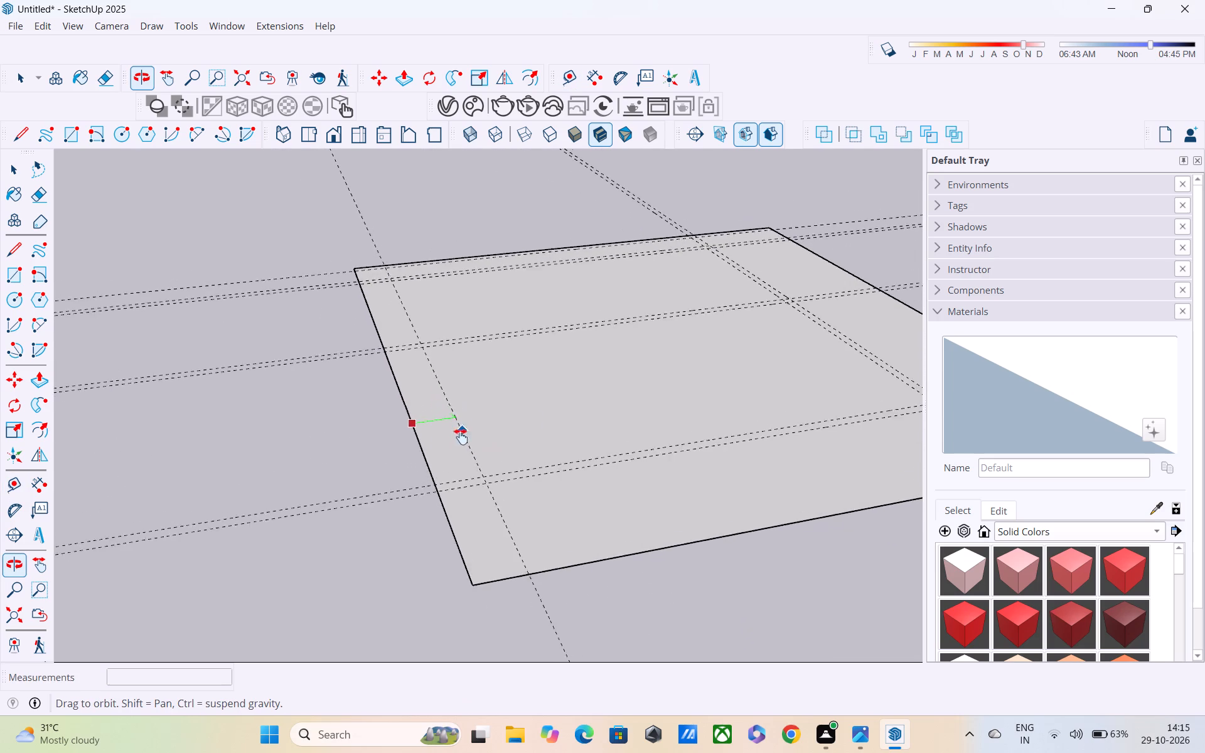
middle_drag(461, 437, 434, 489)
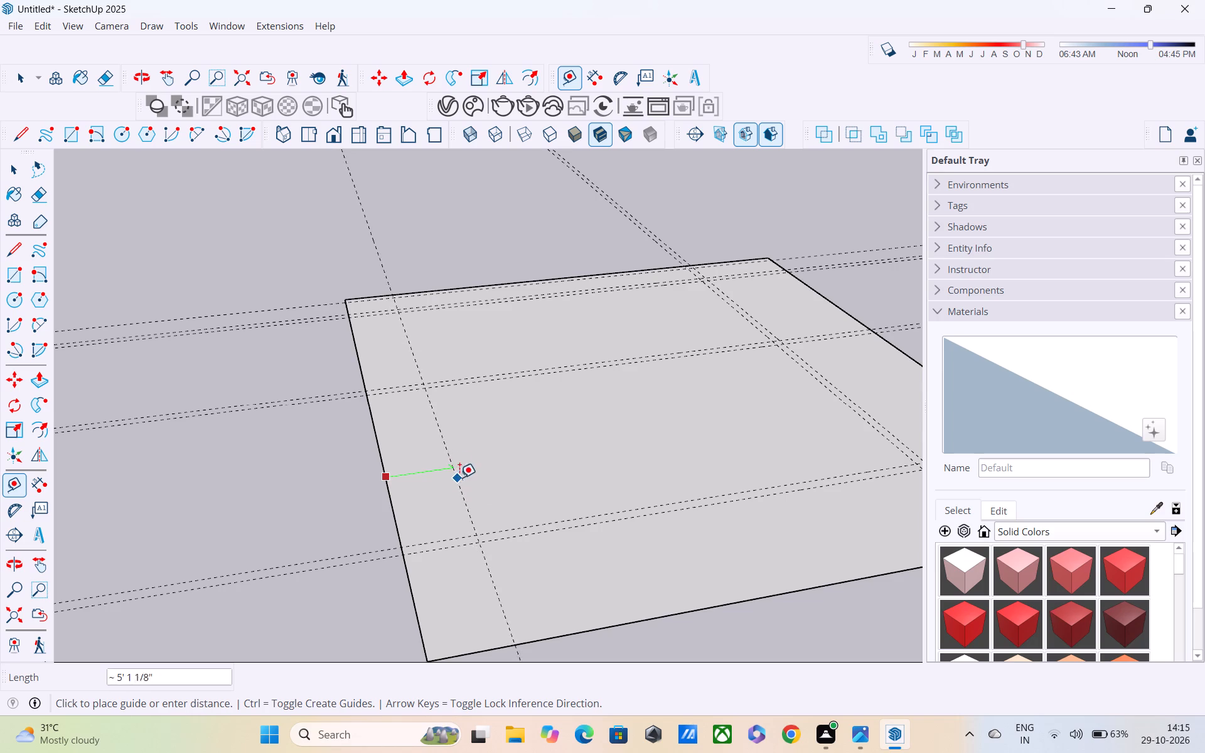
middle_drag(476, 471, 463, 486)
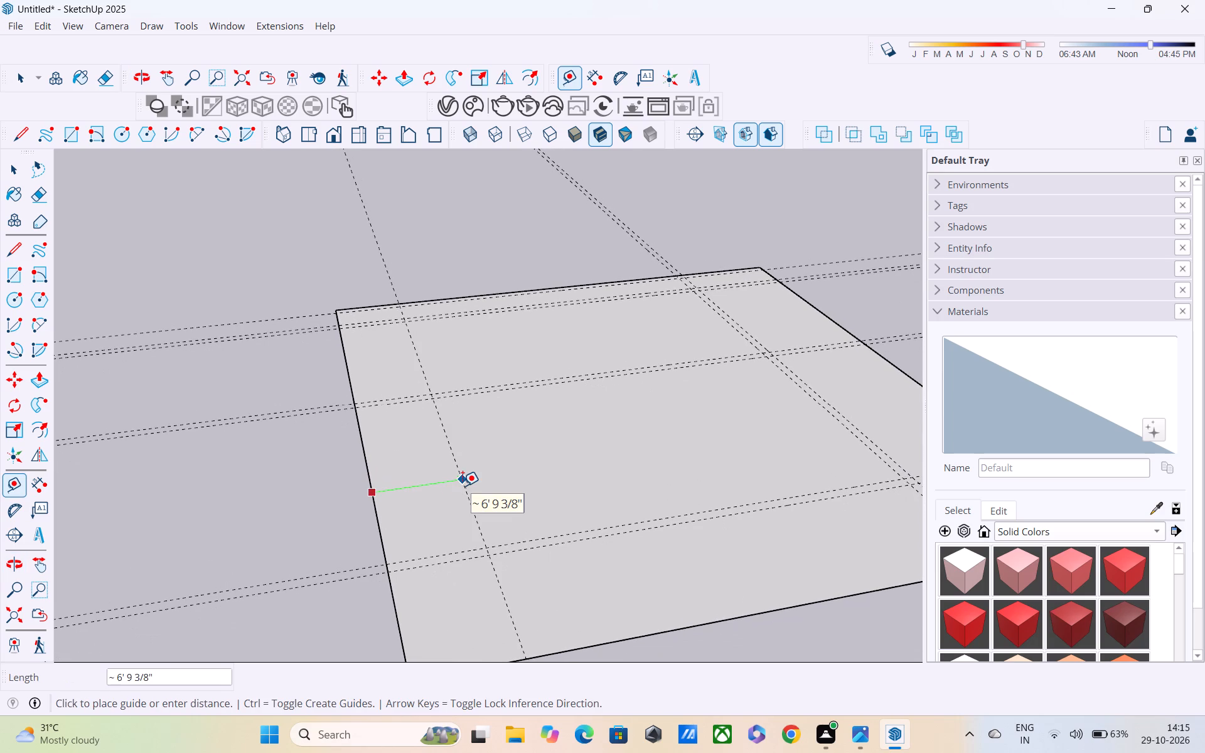
middle_drag(463, 486, 480, 438)
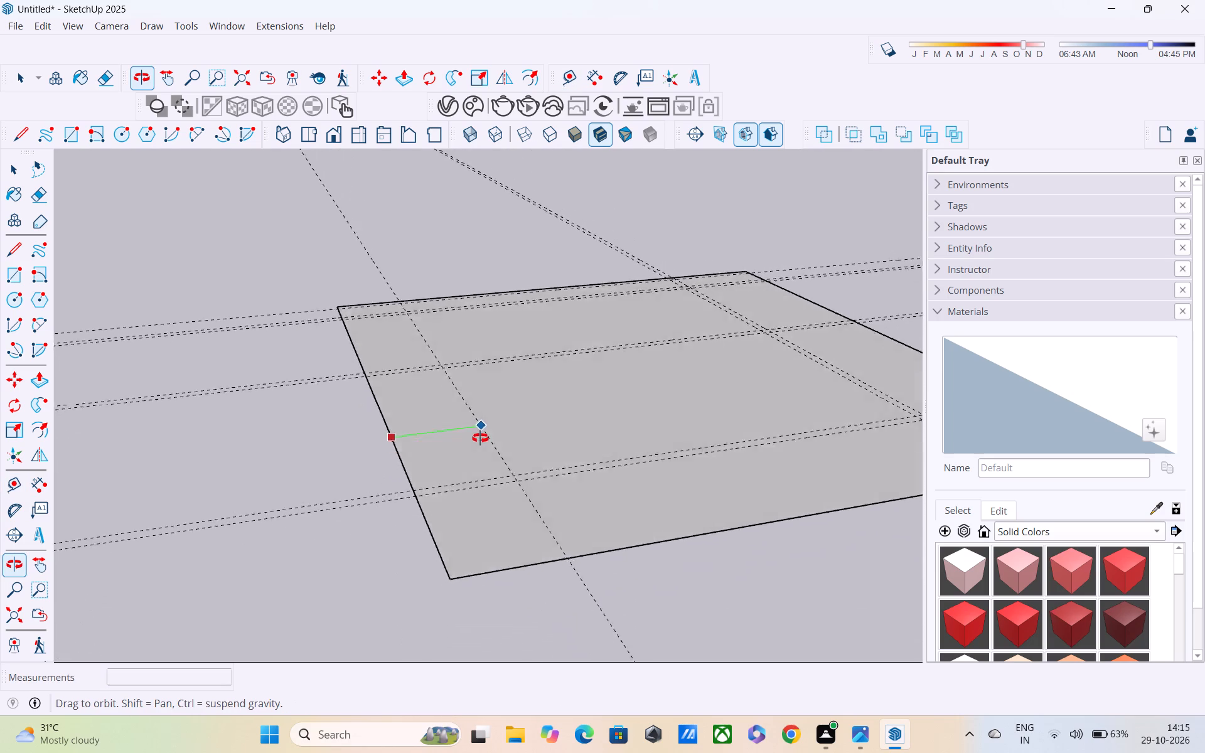
middle_drag(480, 438, 484, 424)
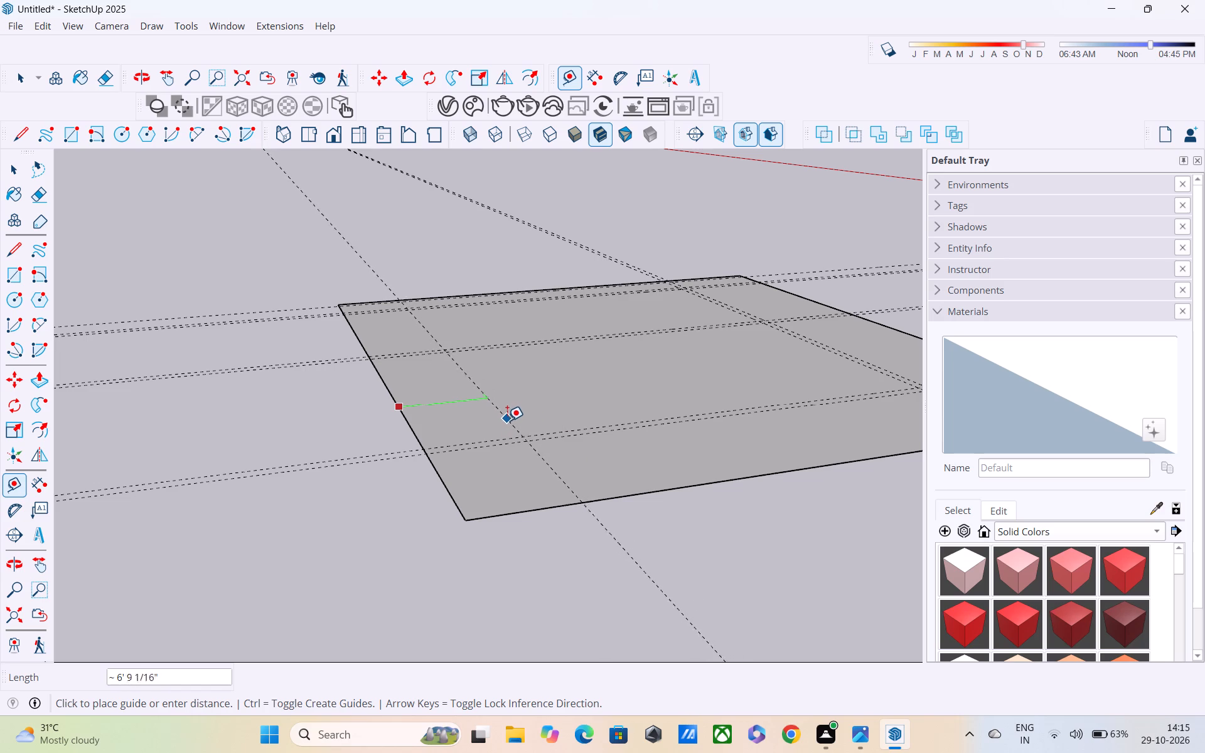
middle_drag(503, 421, 453, 457)
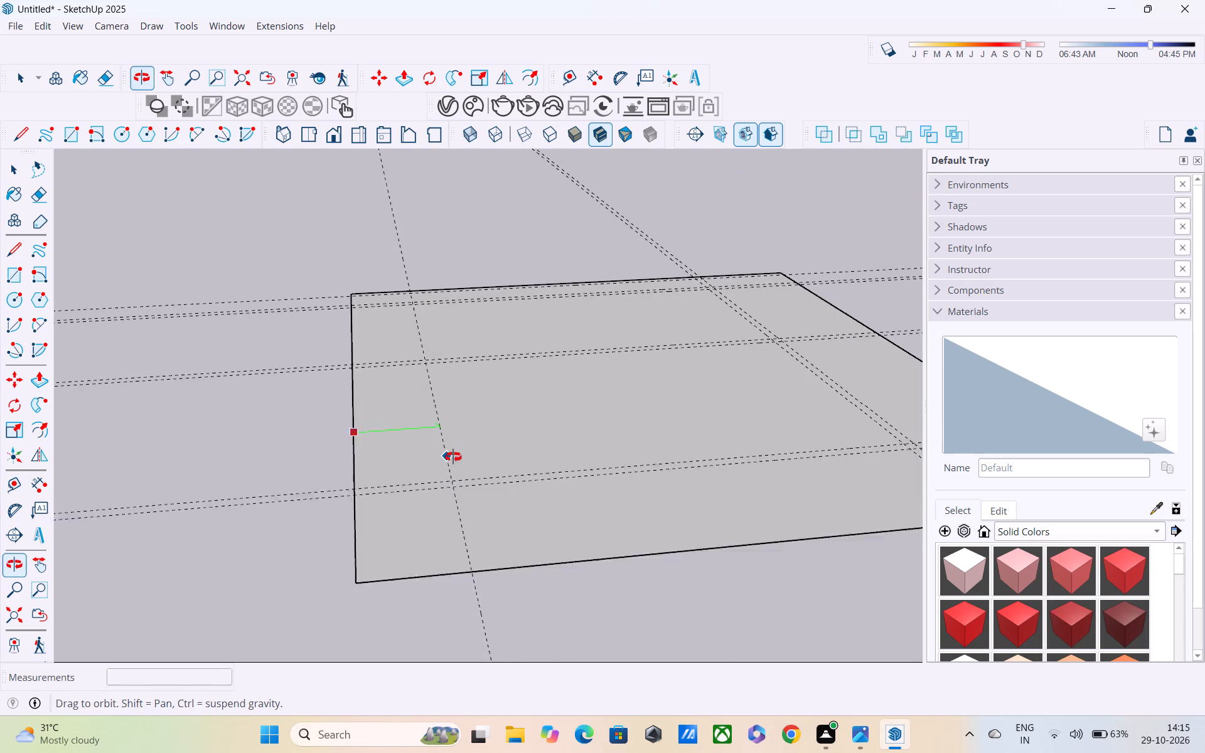
middle_drag(453, 457, 453, 457)
scroll(451, 444, down, 1)
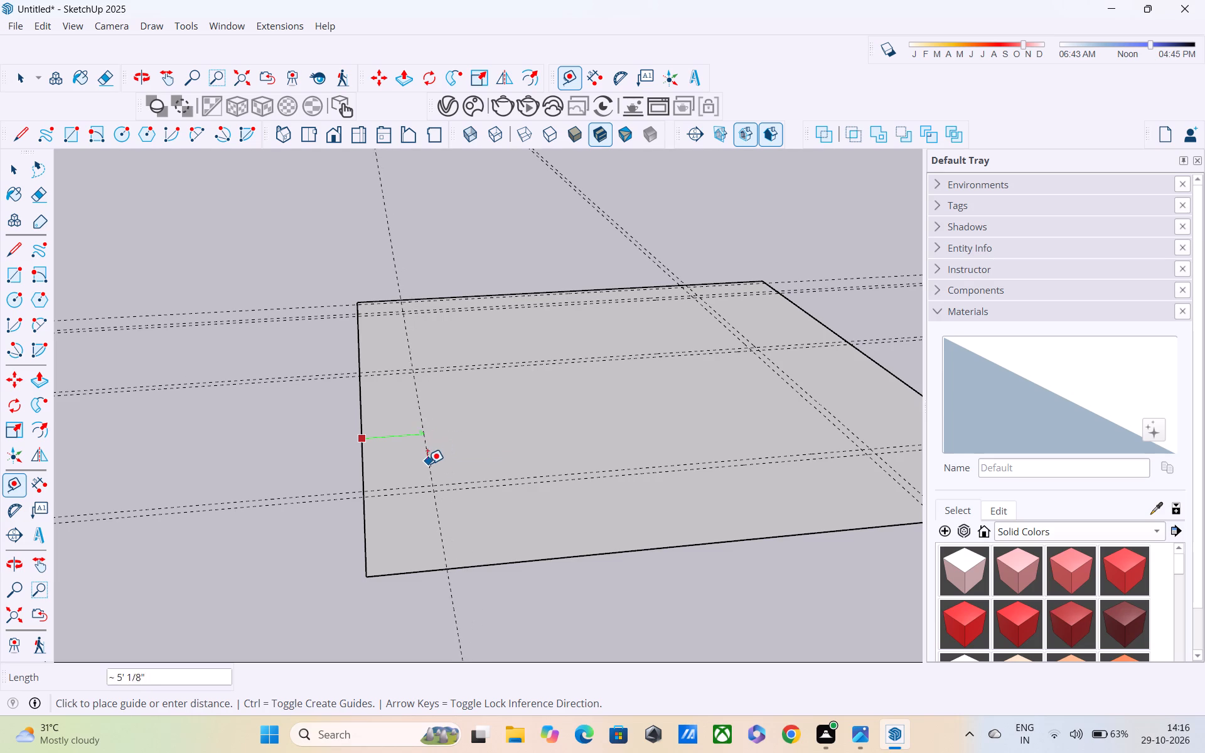
click(430, 457)
Add a parallel guide 9" inward from the guide near the square's back edge.
click(429, 447)
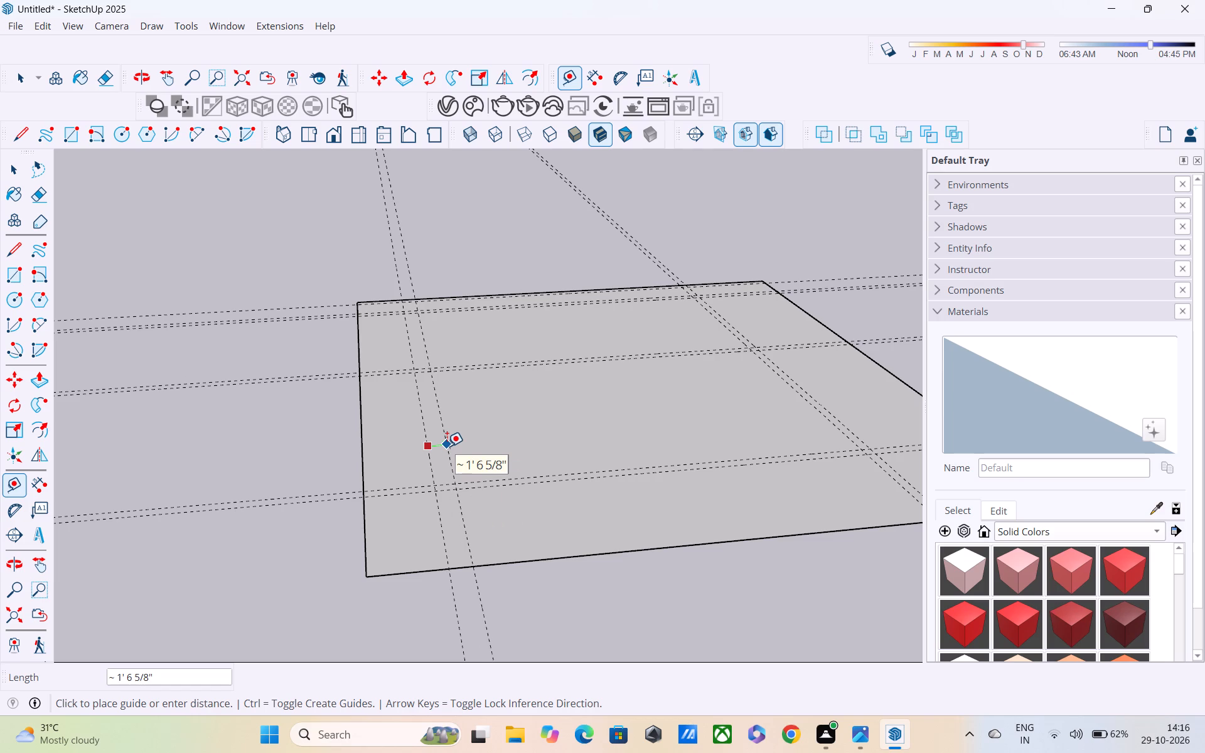
text(9")
key(Return)
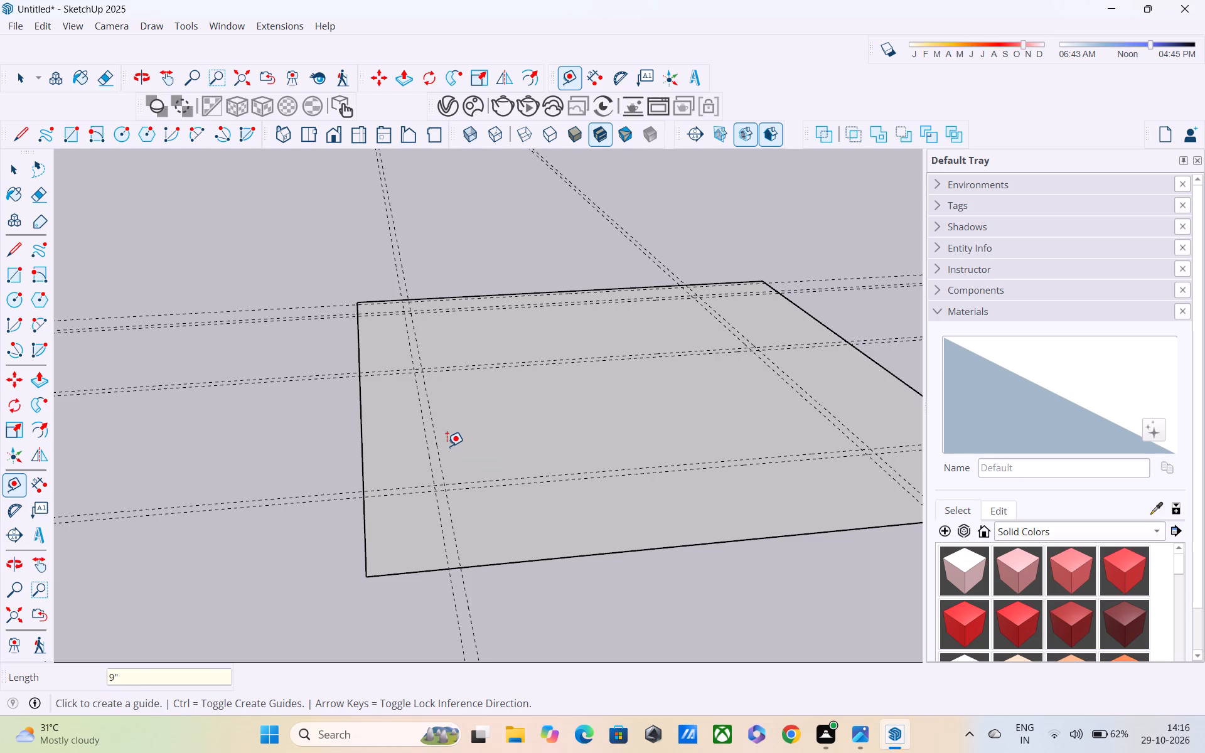
Place a parallel guide 10' from the inner guide of the front-edge pair, toward the square's back edge.
scroll(447, 446, down, 3)
middle_drag(475, 444, 311, 477)
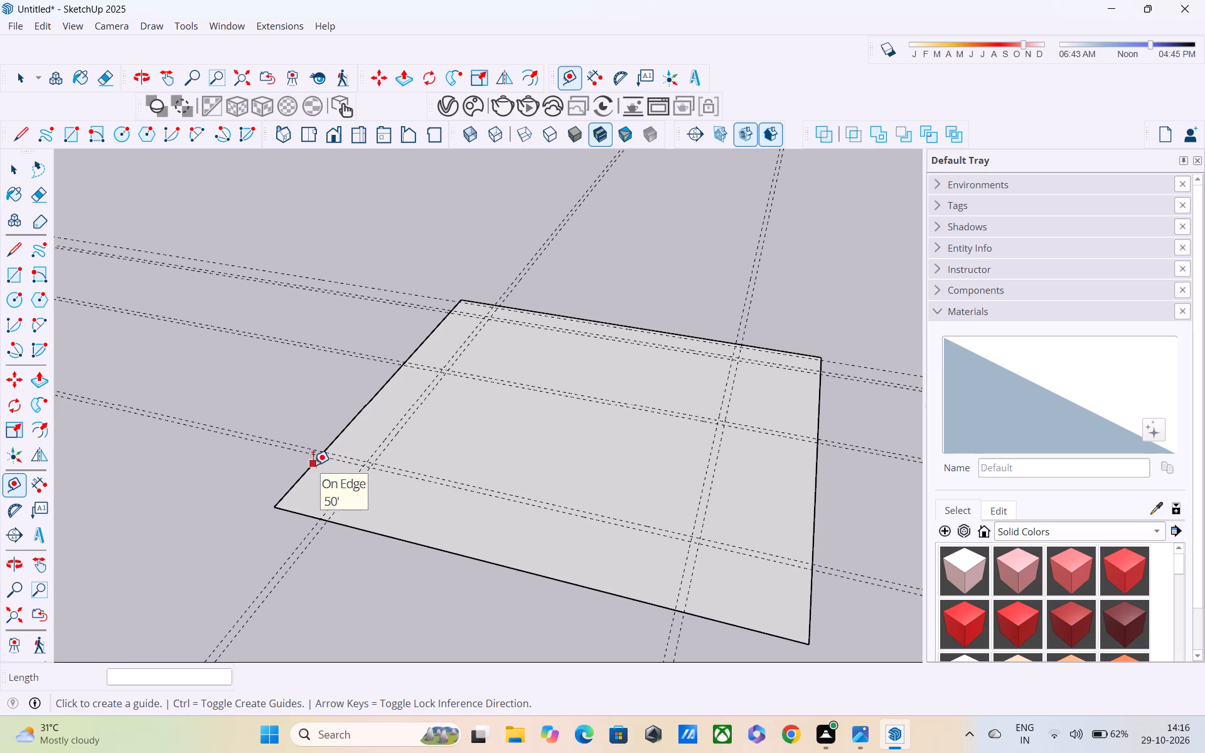
middle_drag(356, 474, 138, 429)
middle_drag(645, 608, 589, 592)
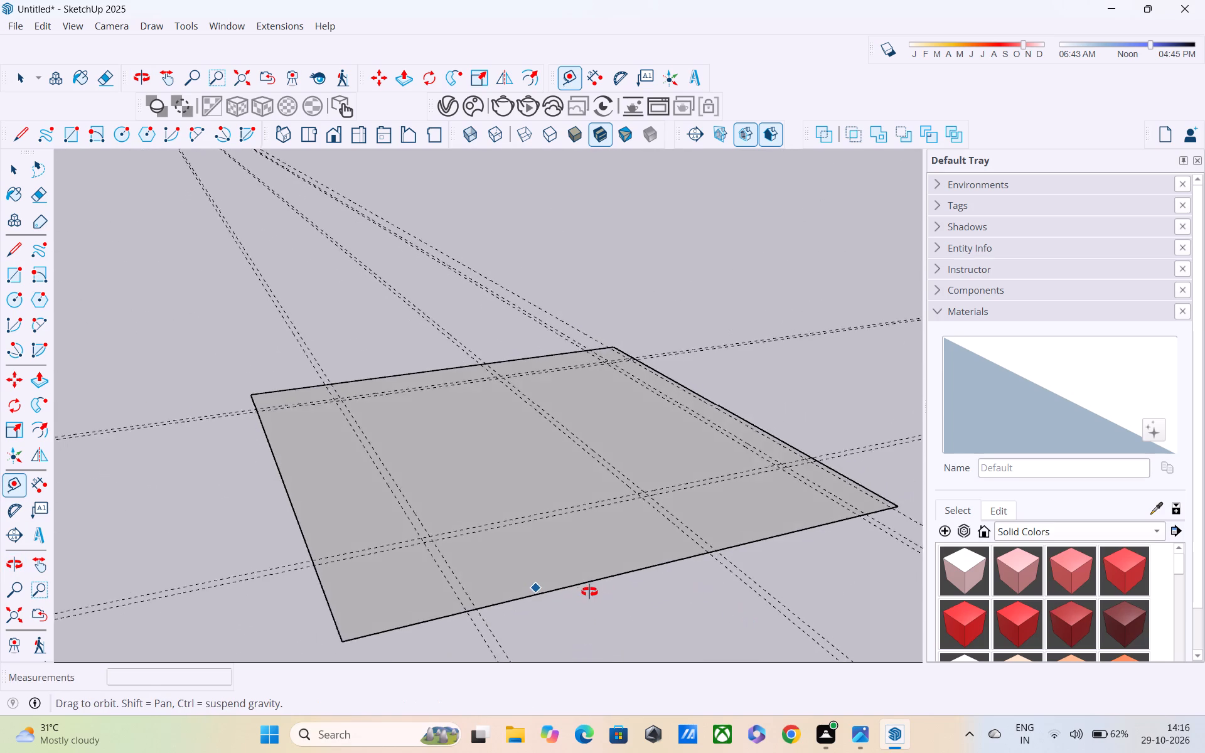
middle_drag(589, 592, 581, 589)
scroll(582, 586, down, 4)
middle_drag(583, 582, 589, 606)
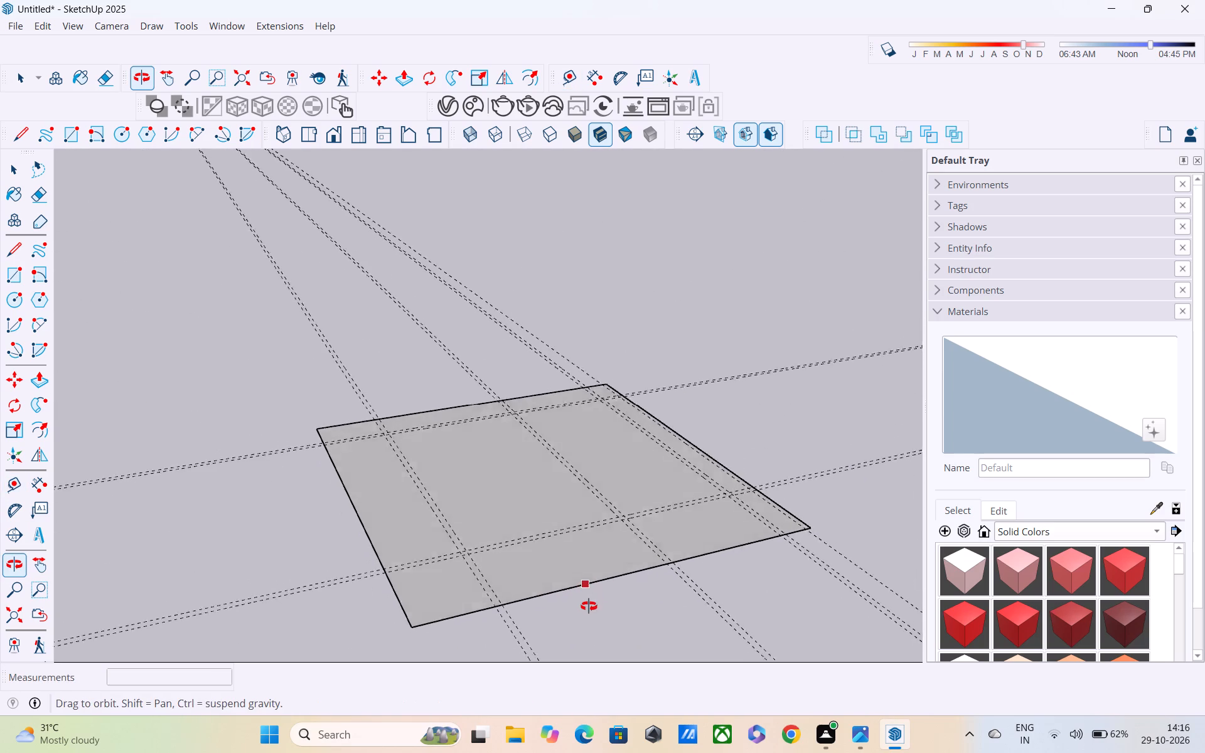
middle_drag(589, 606, 589, 626)
middle_drag(591, 603, 532, 473)
middle_drag(534, 472, 551, 515)
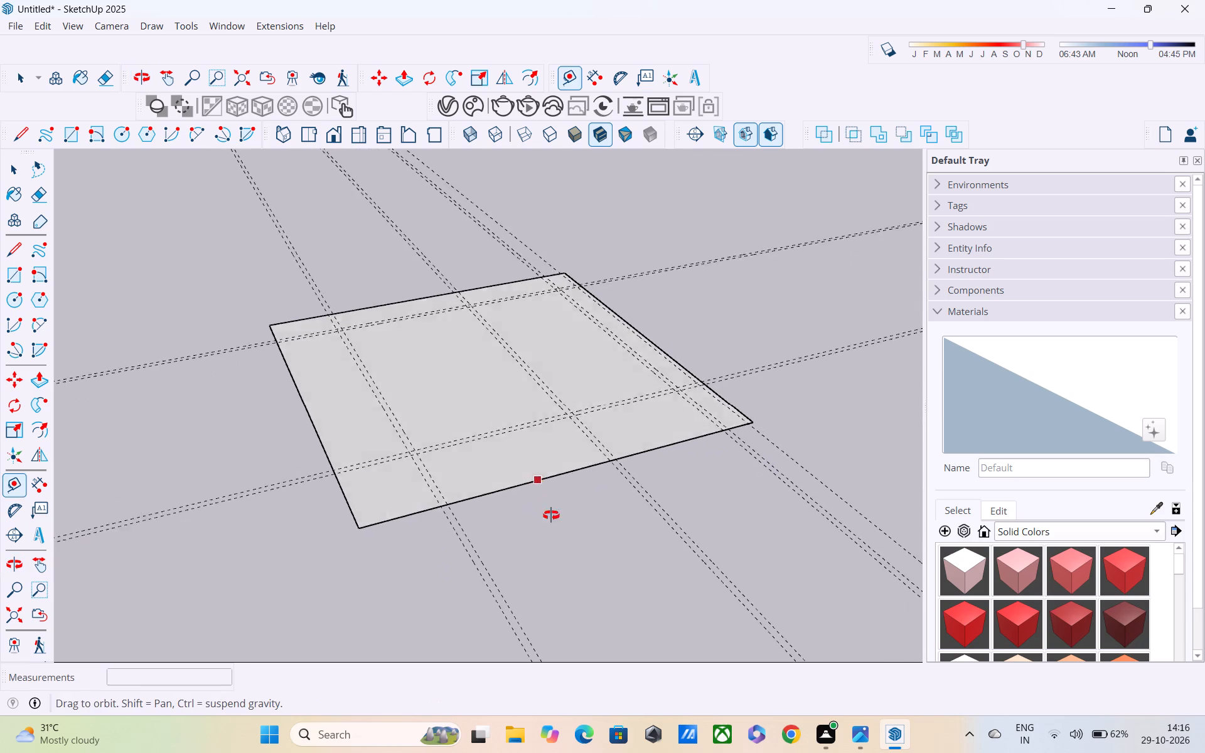
middle_drag(551, 515, 574, 590)
middle_drag(547, 531, 568, 591)
scroll(548, 521, up, 3)
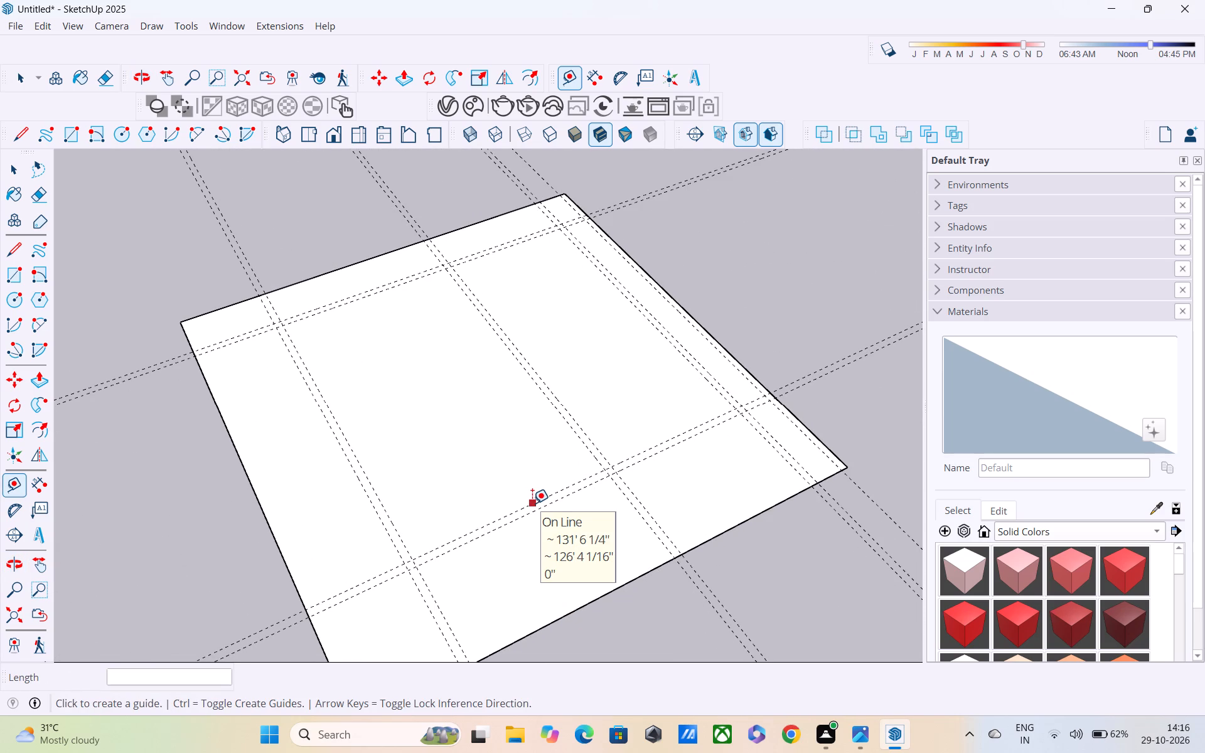
middle_drag(545, 485, 651, 477)
scroll(651, 477, up, 1)
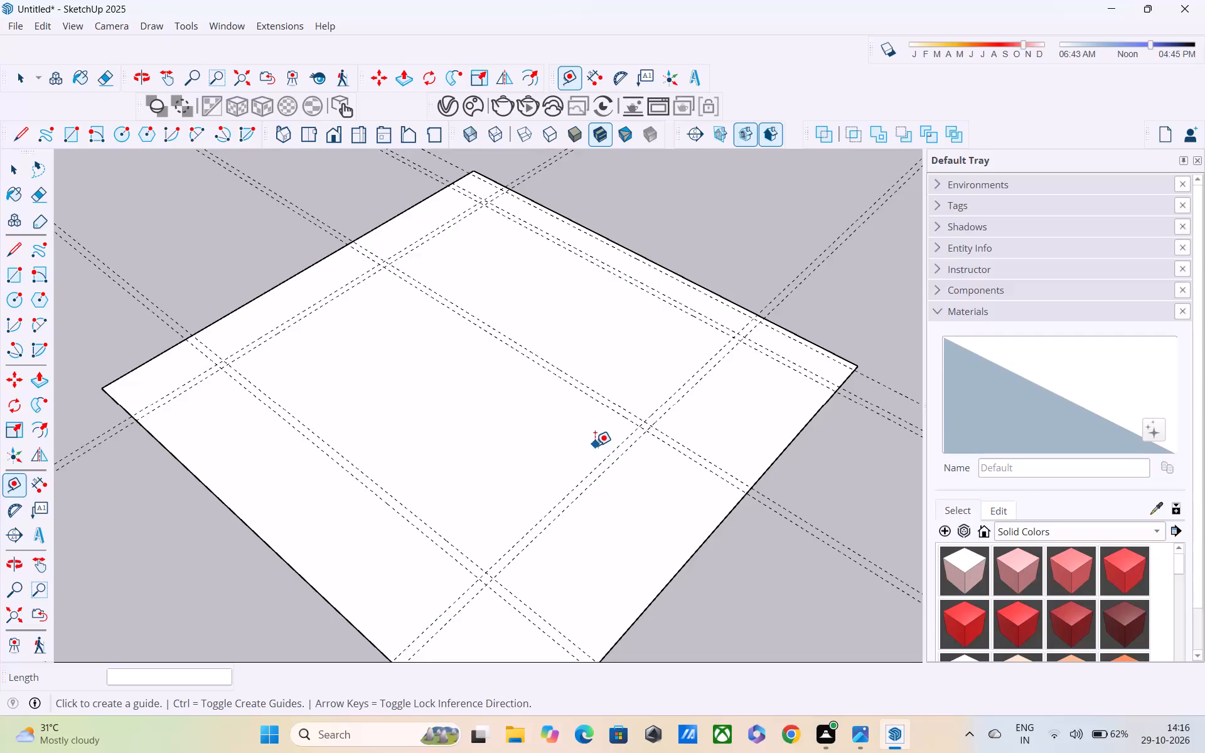
click(597, 462)
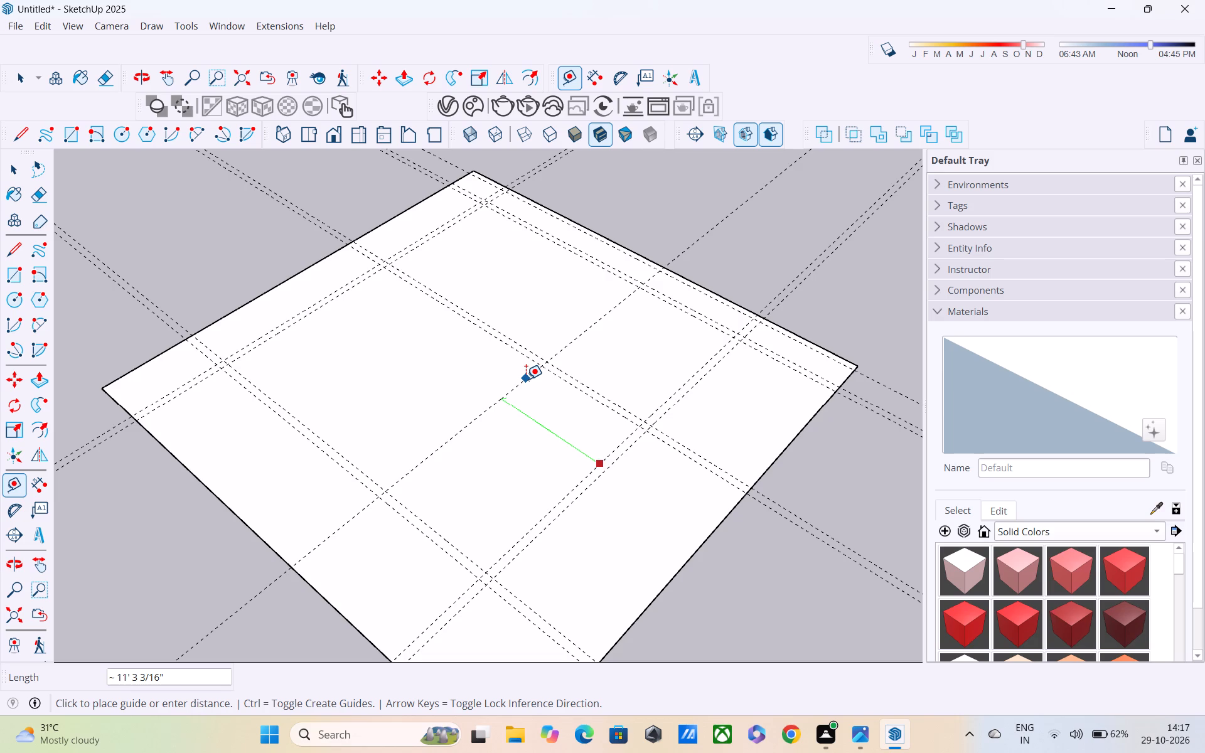
text(10')
key(Return)
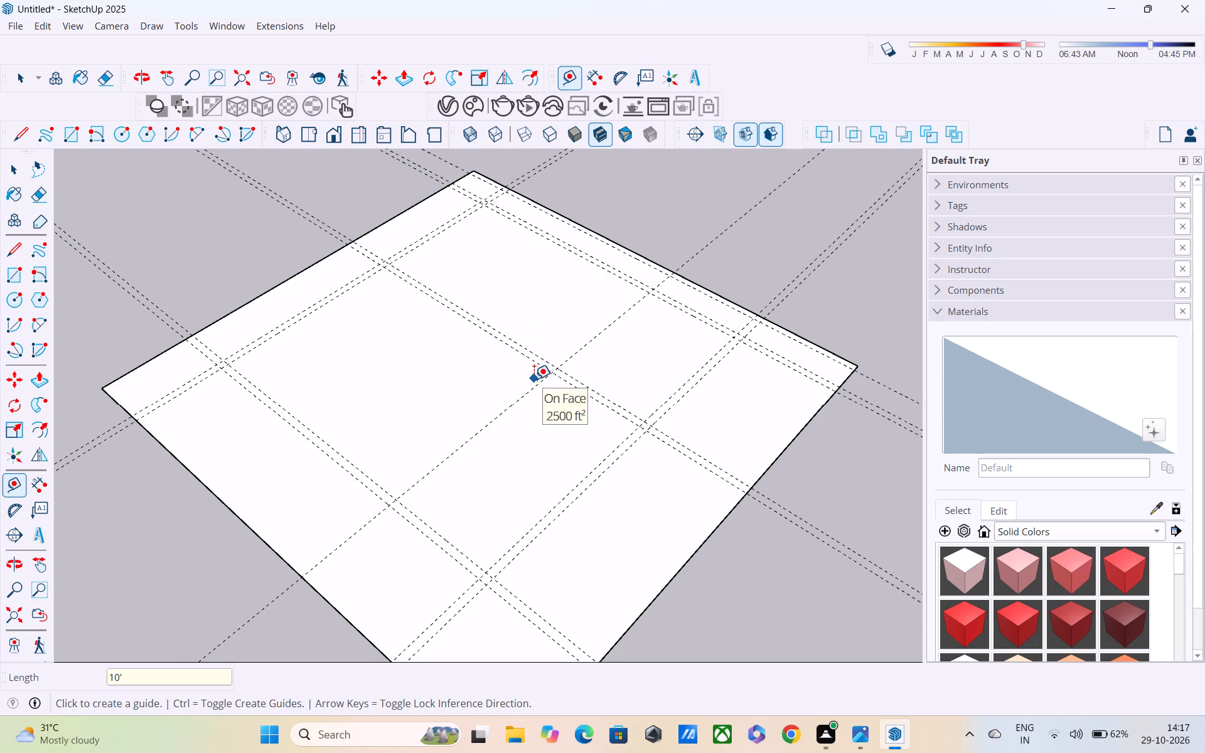
Add a parallel guide 9" beyond the new 10' guide, toward the square's back edge.
click(535, 388)
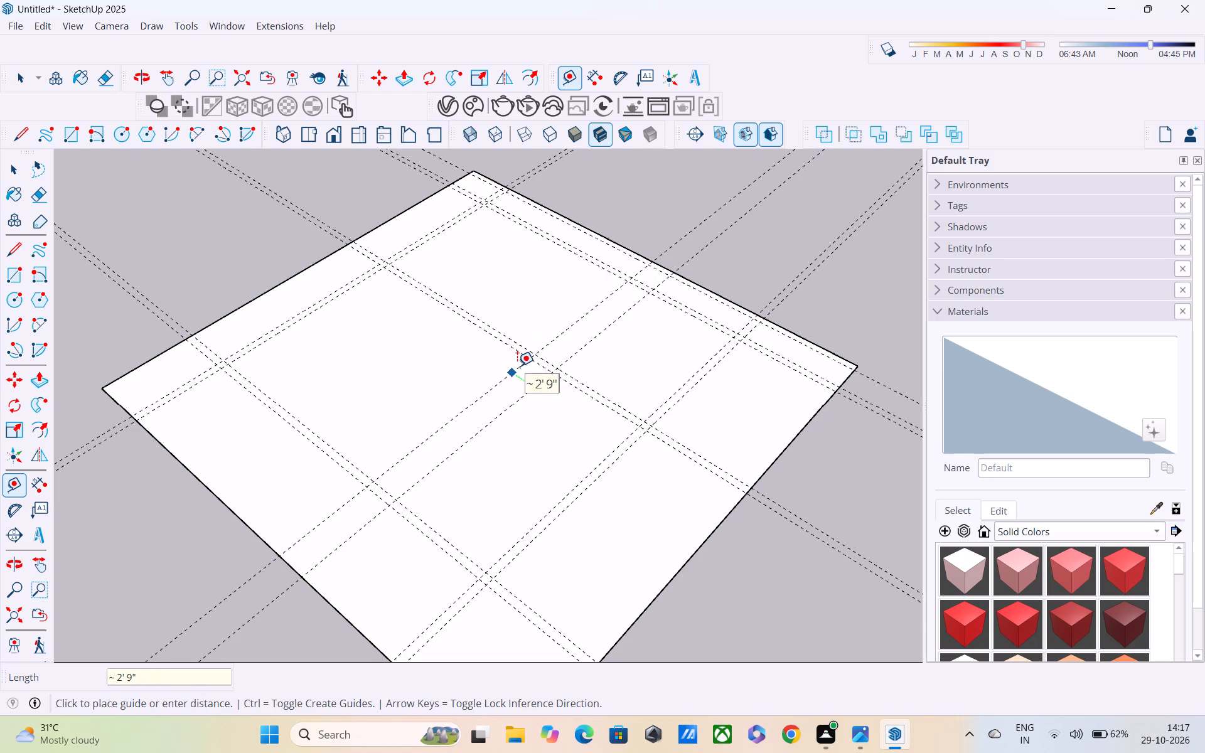
middle_drag(517, 366, 683, 230)
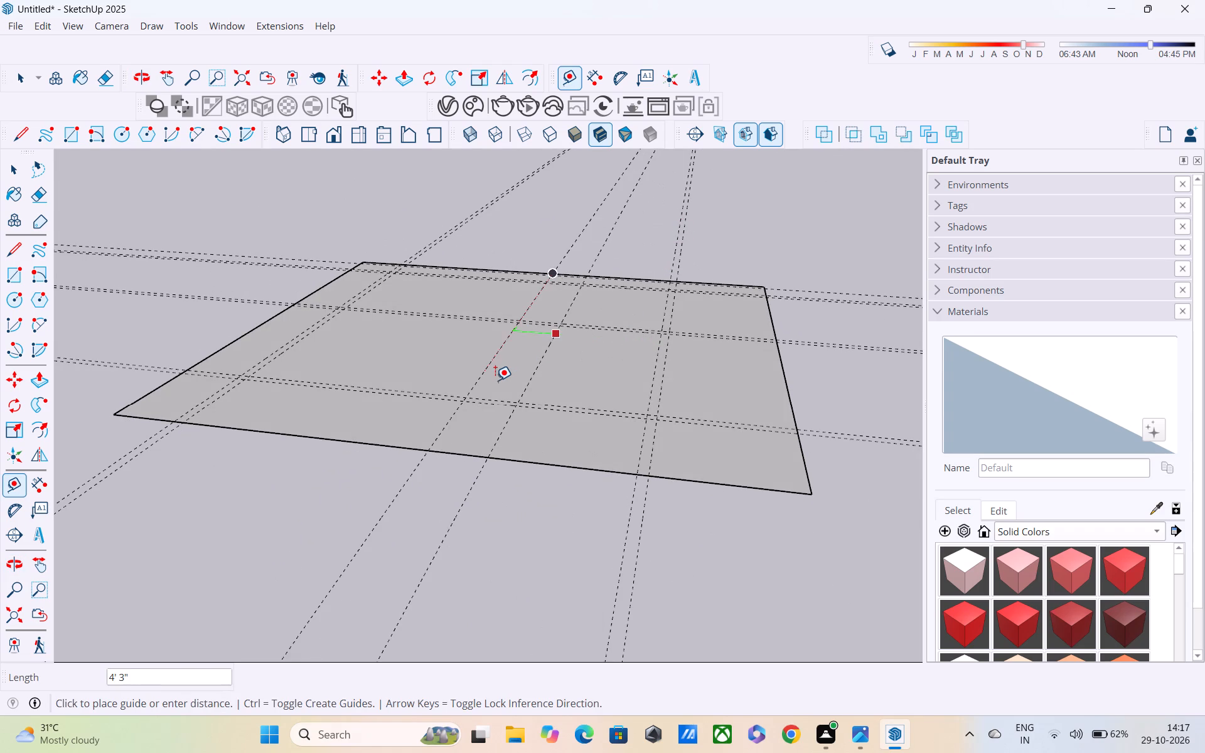
text(9")
key(Return)
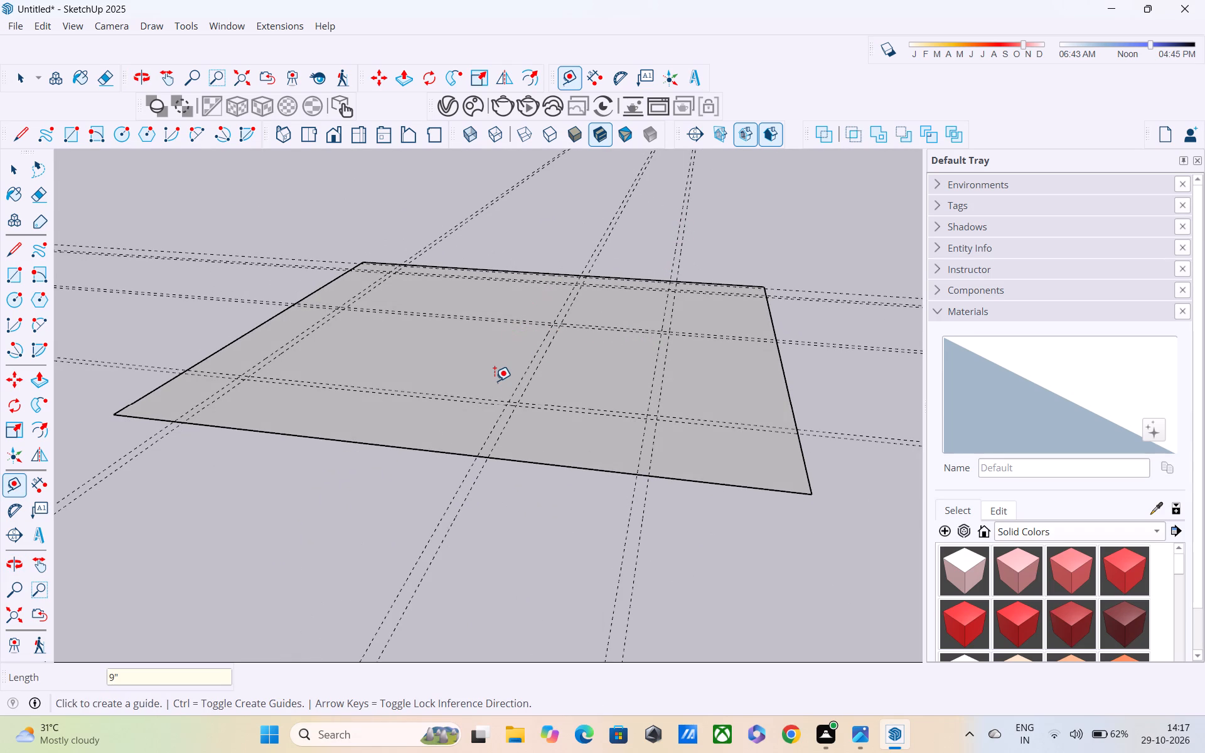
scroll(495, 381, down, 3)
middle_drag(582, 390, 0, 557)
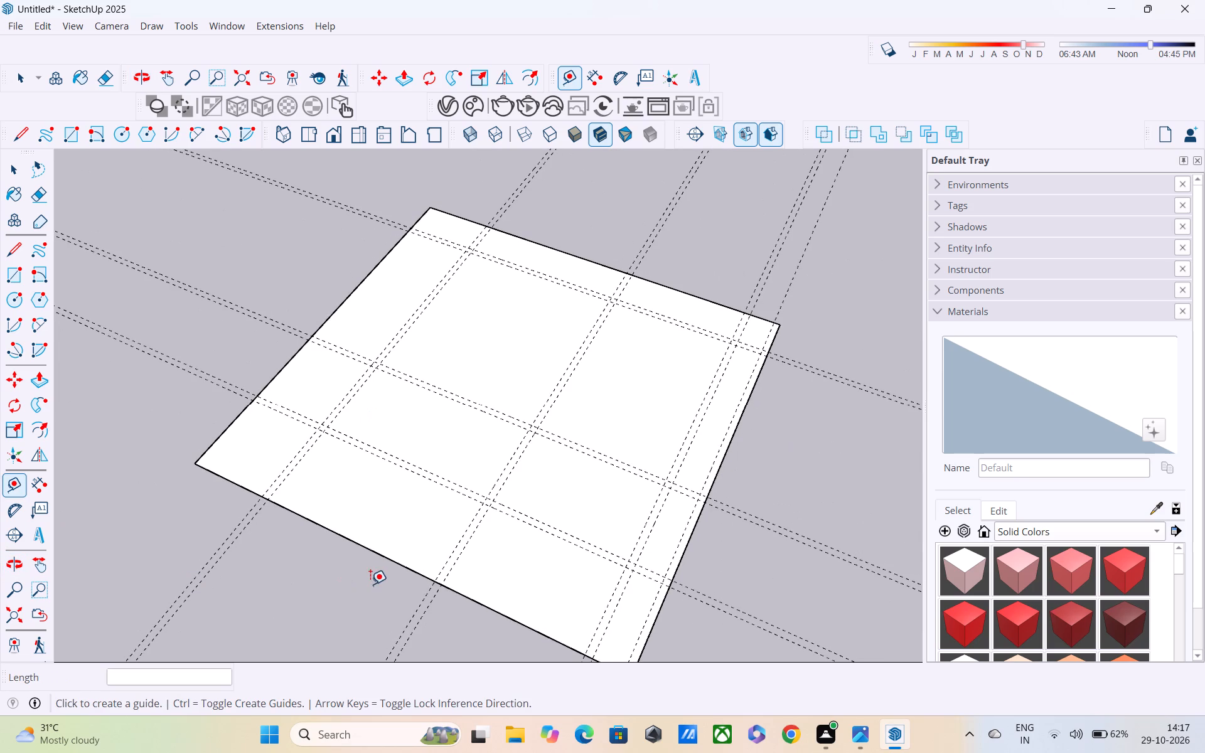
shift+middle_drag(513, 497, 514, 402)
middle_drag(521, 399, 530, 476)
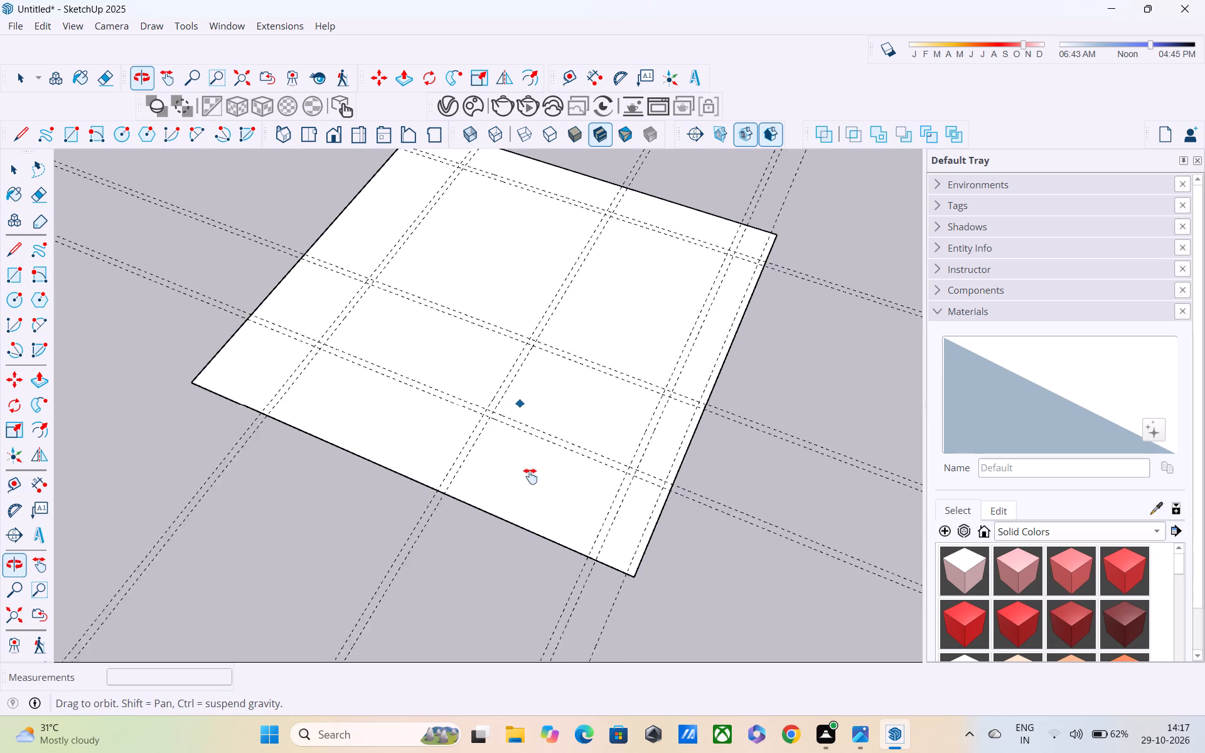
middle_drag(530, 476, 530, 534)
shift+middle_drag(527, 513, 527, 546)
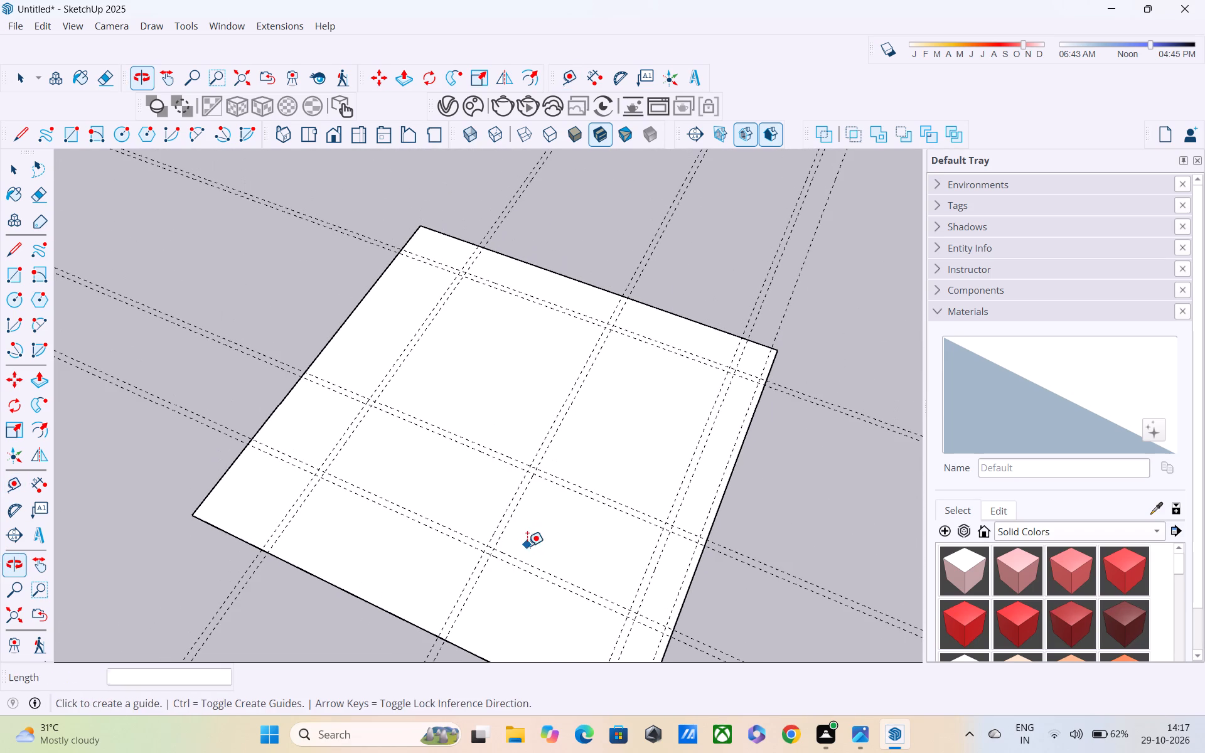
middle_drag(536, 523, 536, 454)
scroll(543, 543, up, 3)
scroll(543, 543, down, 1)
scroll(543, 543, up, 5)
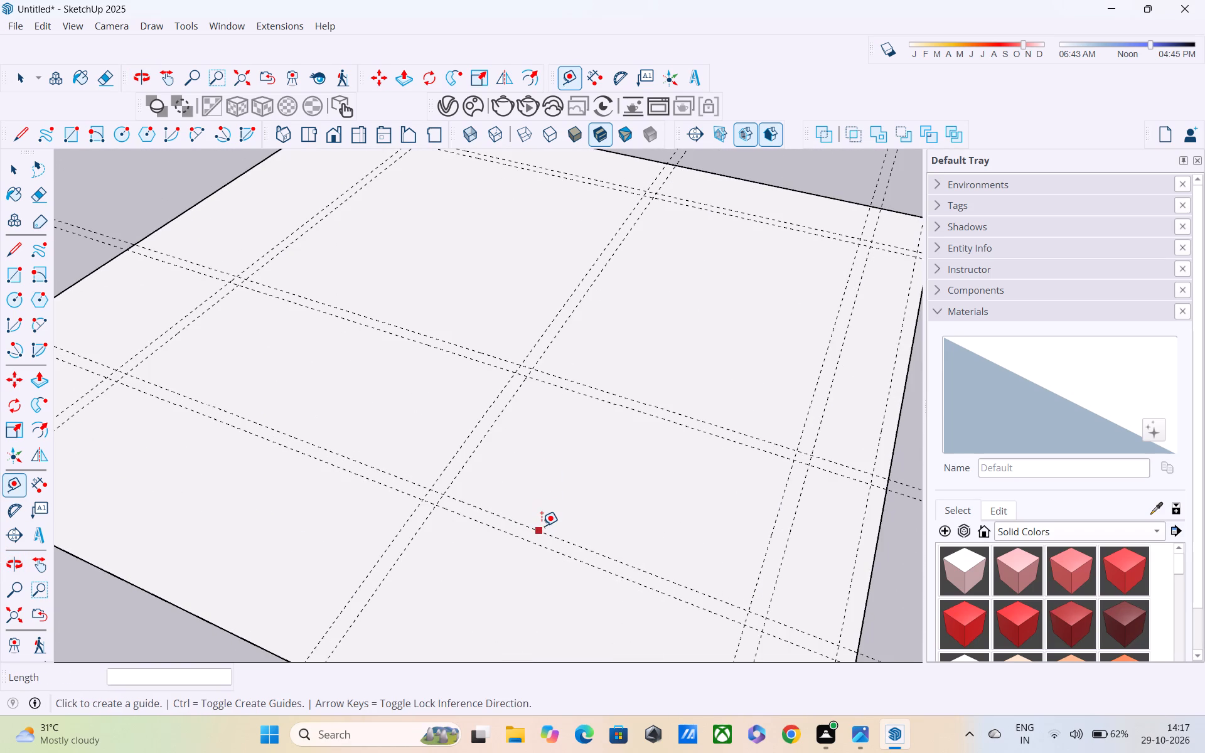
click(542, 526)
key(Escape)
Undo the 10' guide measured from the front-edge pair together with its 9" companion guide.
click(547, 535)
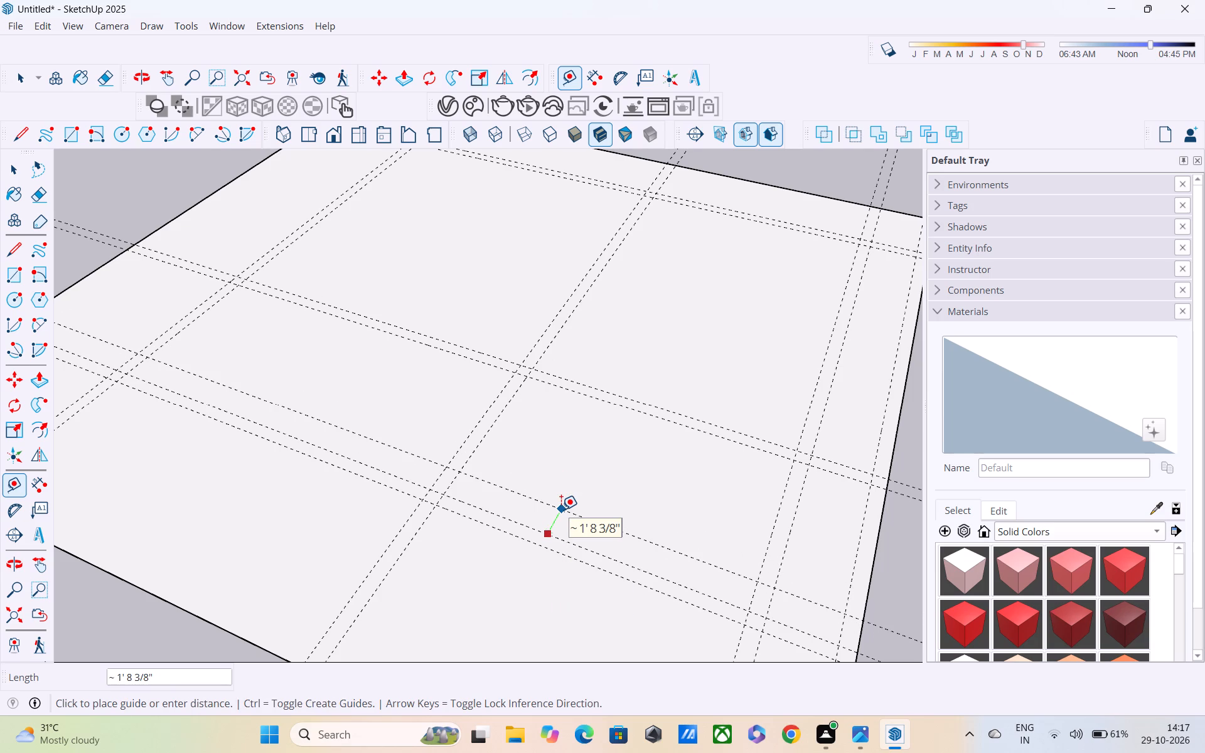
key(ctrl+z)
scroll(560, 498, down, 5)
shift+middle_drag(574, 462, 571, 506)
middle_drag(515, 458, 557, 396)
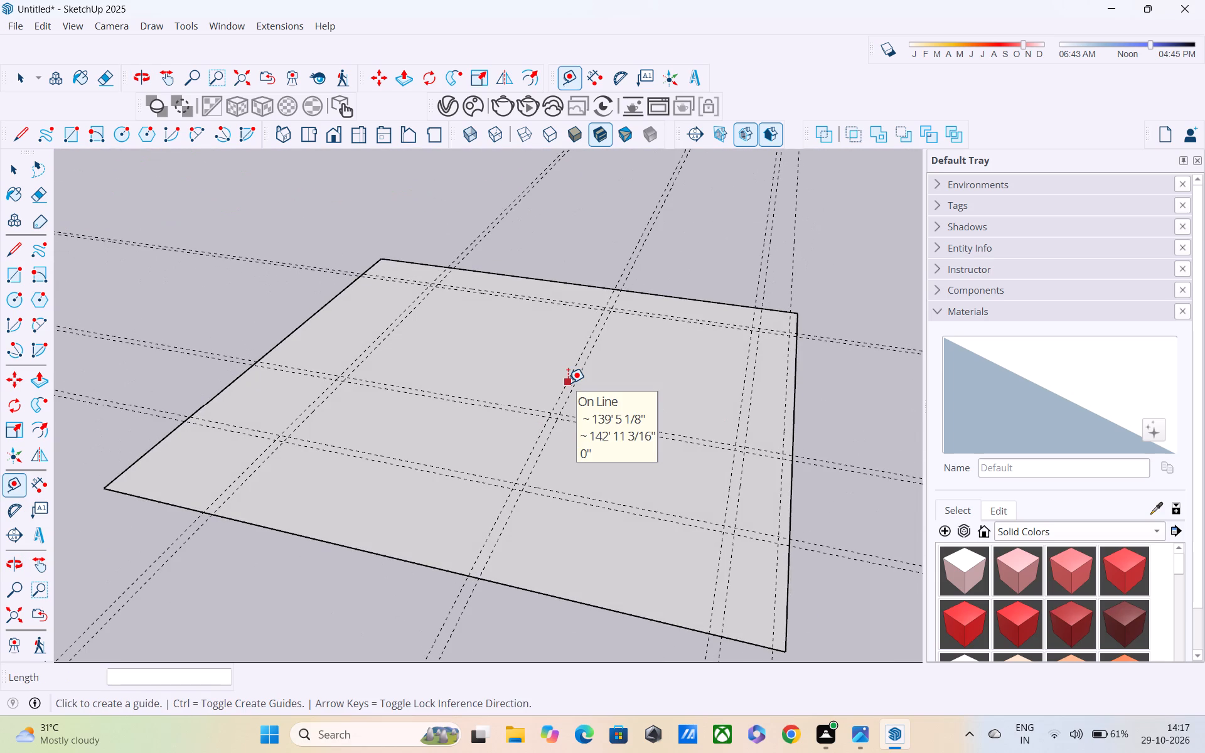
scroll(568, 383, down, 4)
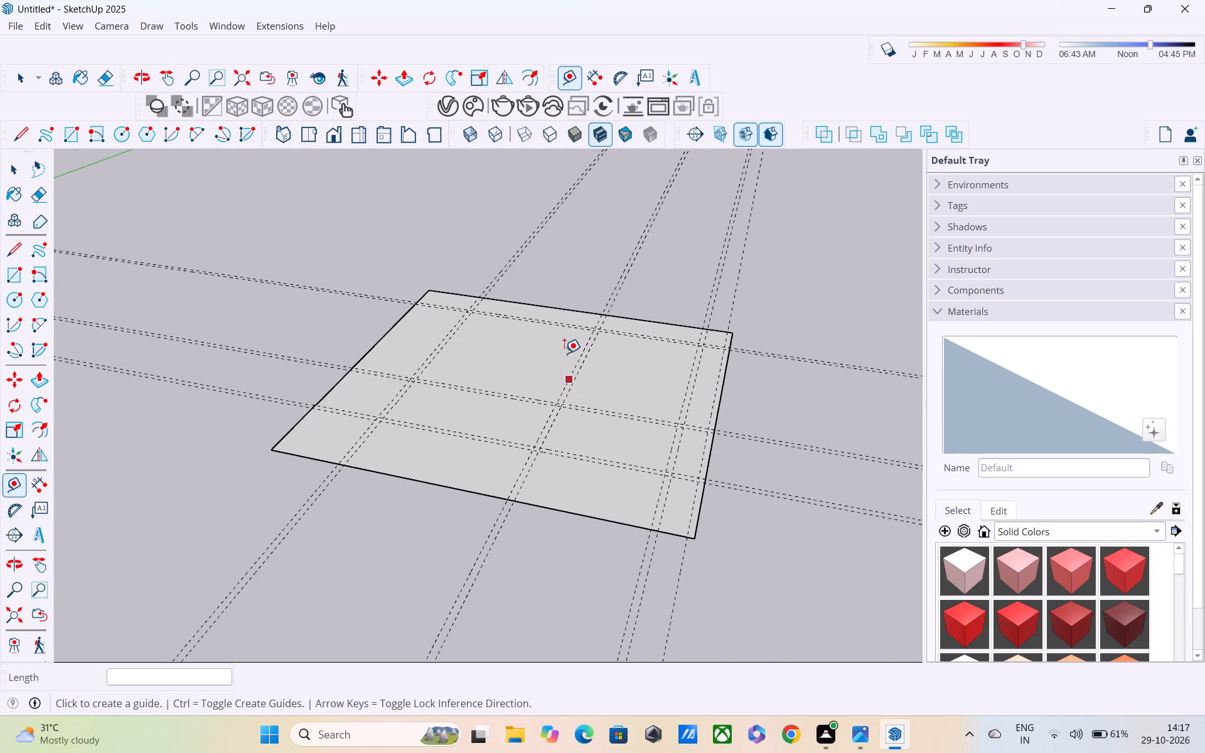
scroll(445, 402, up, 1)
key(ctrl+z)
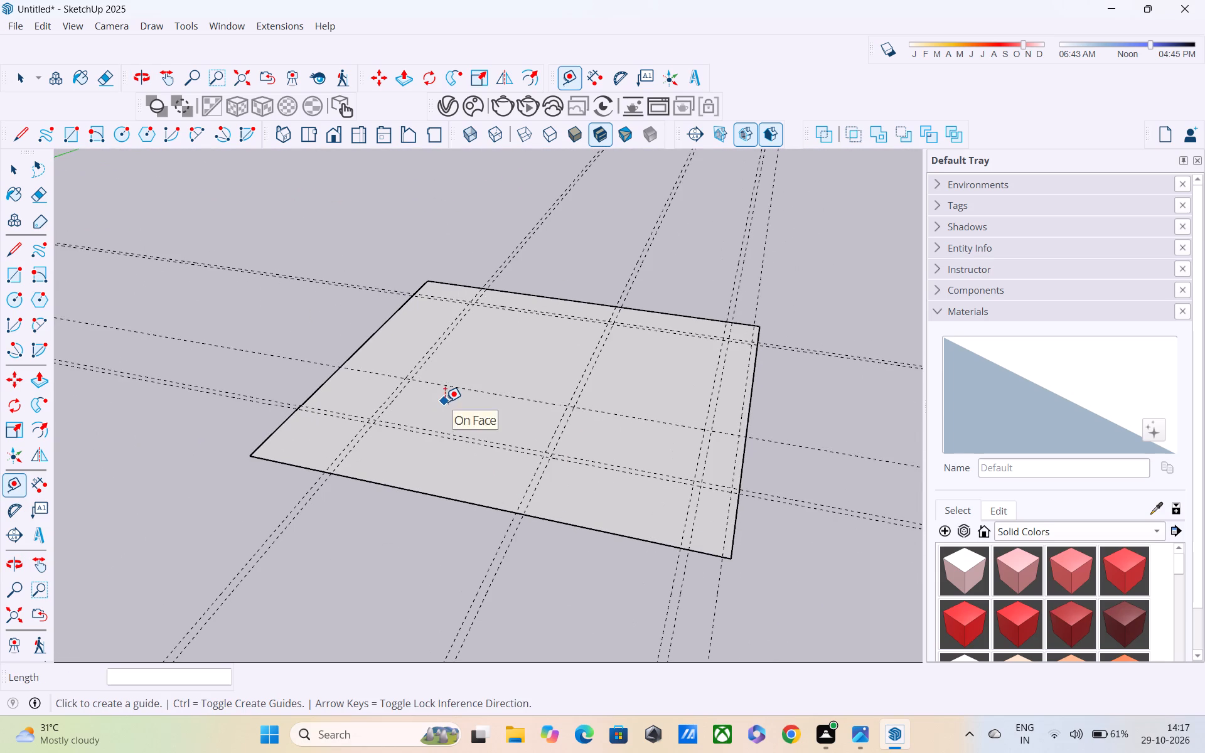
key(ctrl+z)
Place a parallel guide 7' from the inner guide of the front-edge pair, toward the square's back edge.
scroll(594, 469, up, 5)
click(594, 457)
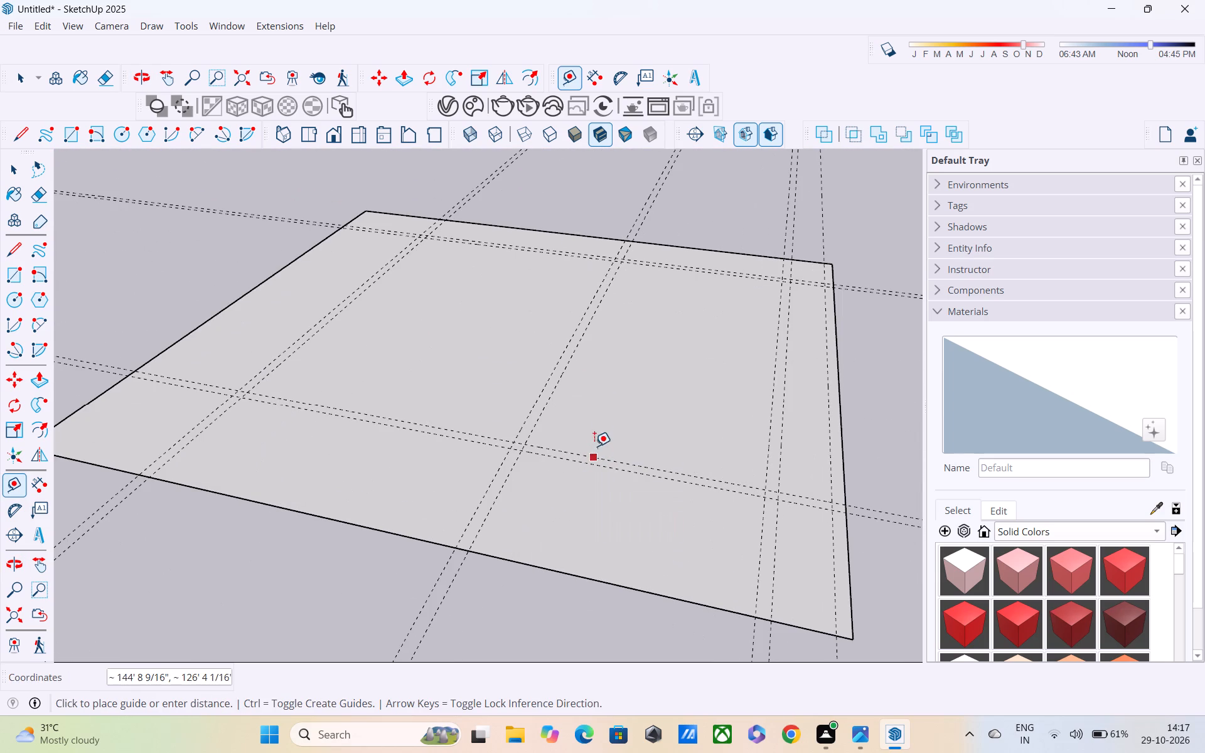
middle_drag(599, 423, 495, 548)
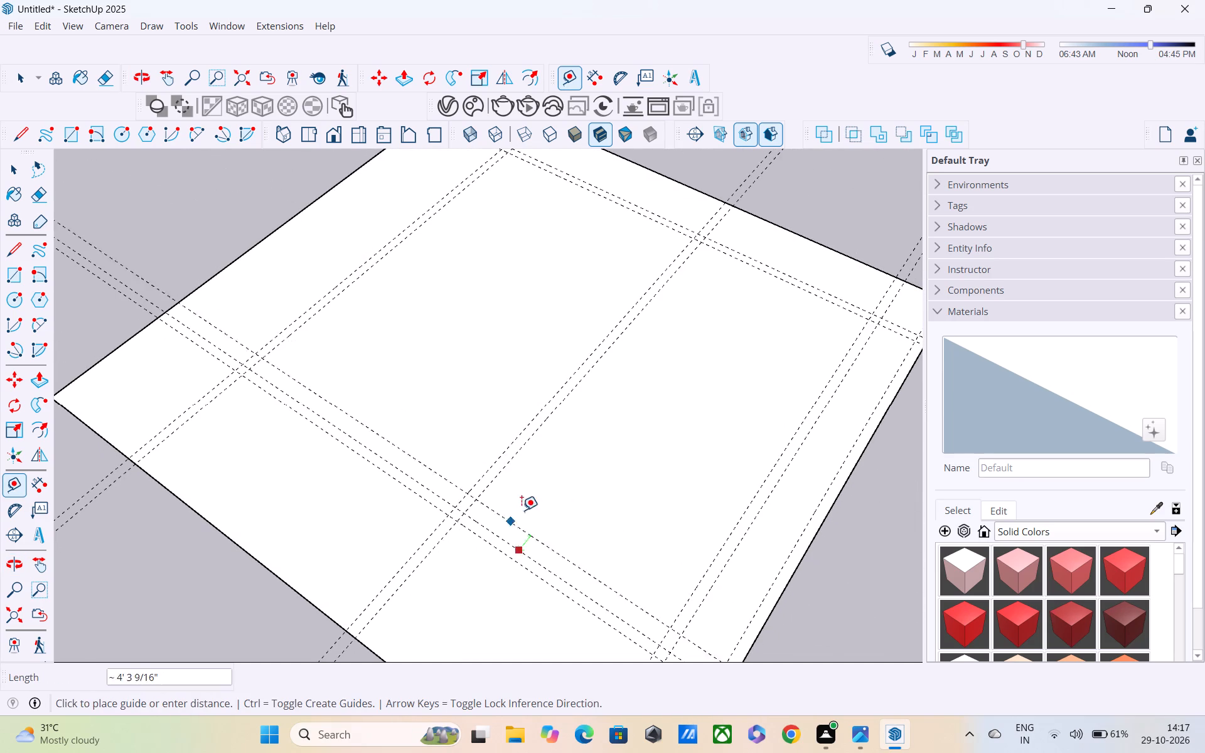
shift+middle_drag(547, 479, 440, 444)
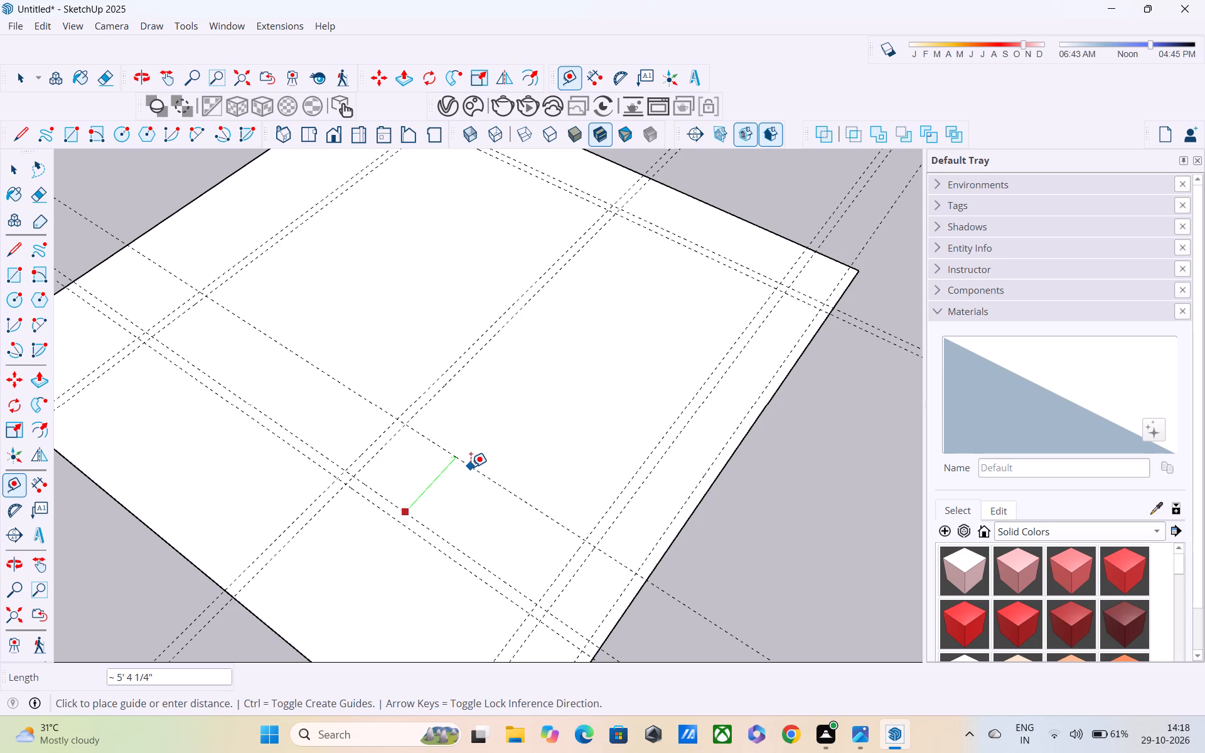
text(7')
key(Return)
Place another parallel guide 15' from the inner guide of the front-edge pair, toward the square's back edge.
click(295, 437)
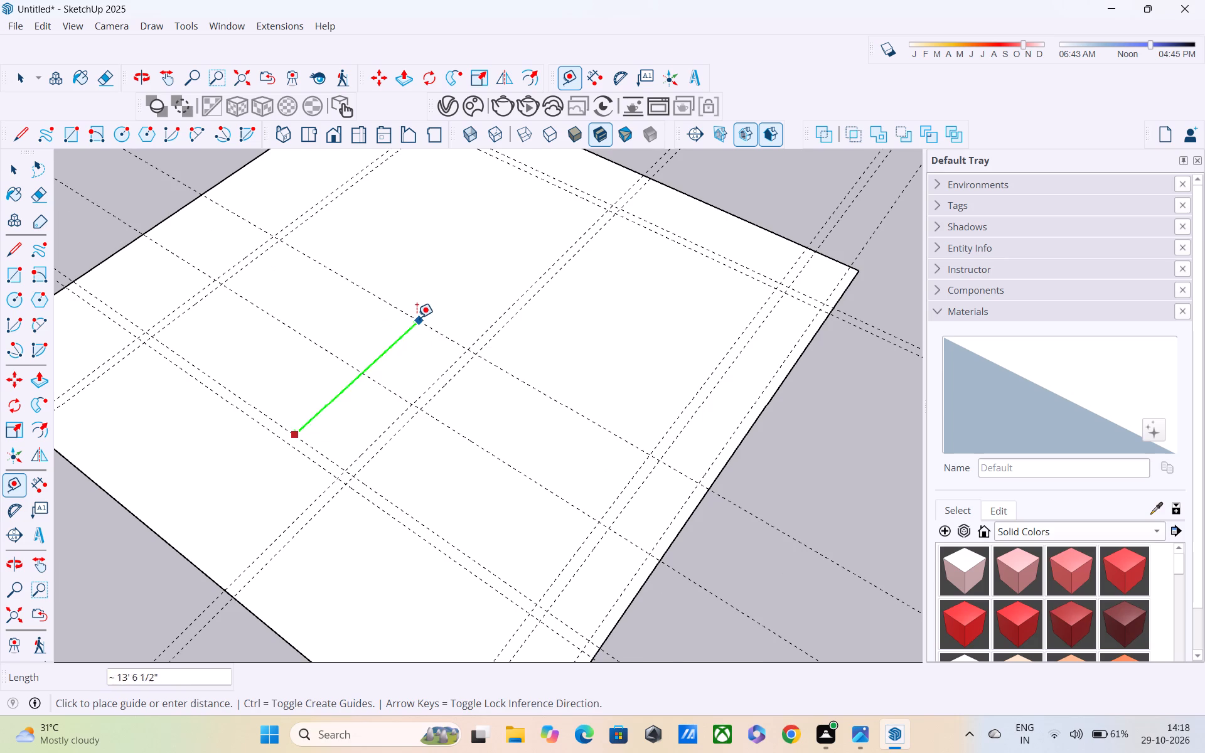
shift+middle_drag(417, 318, 441, 441)
shift+middle_drag(474, 402, 514, 309)
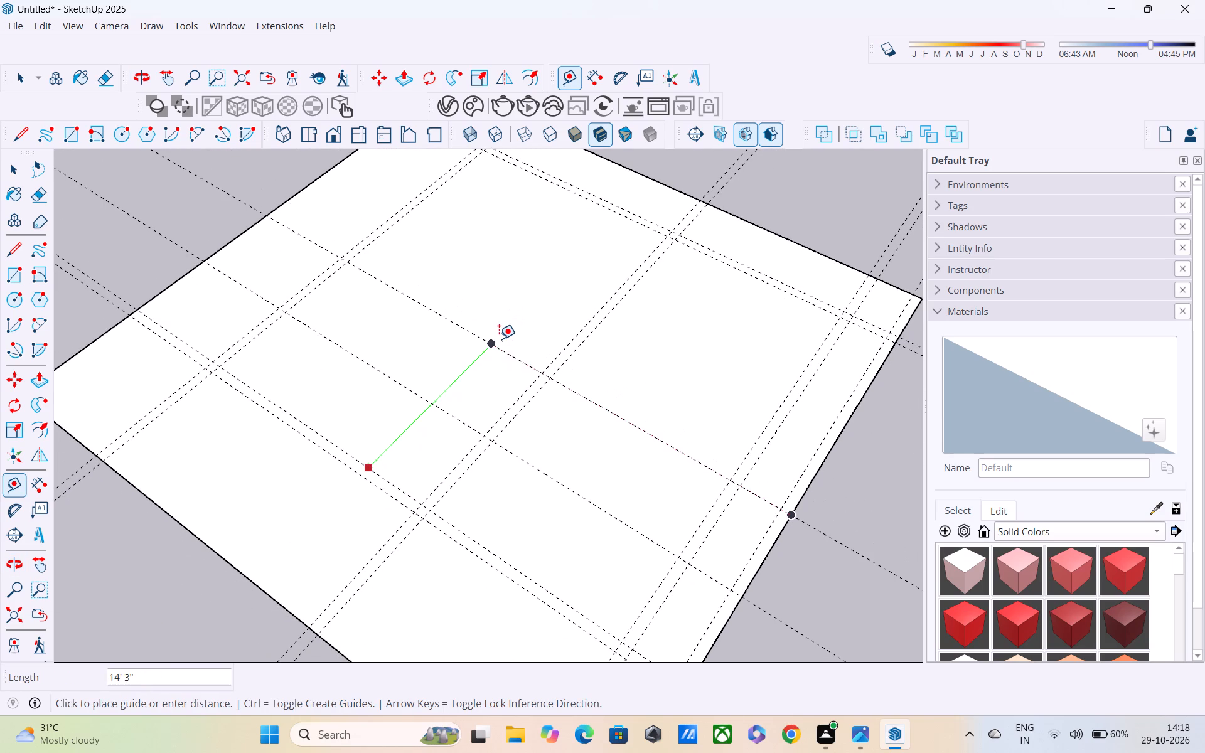
text(15')
key(Return)
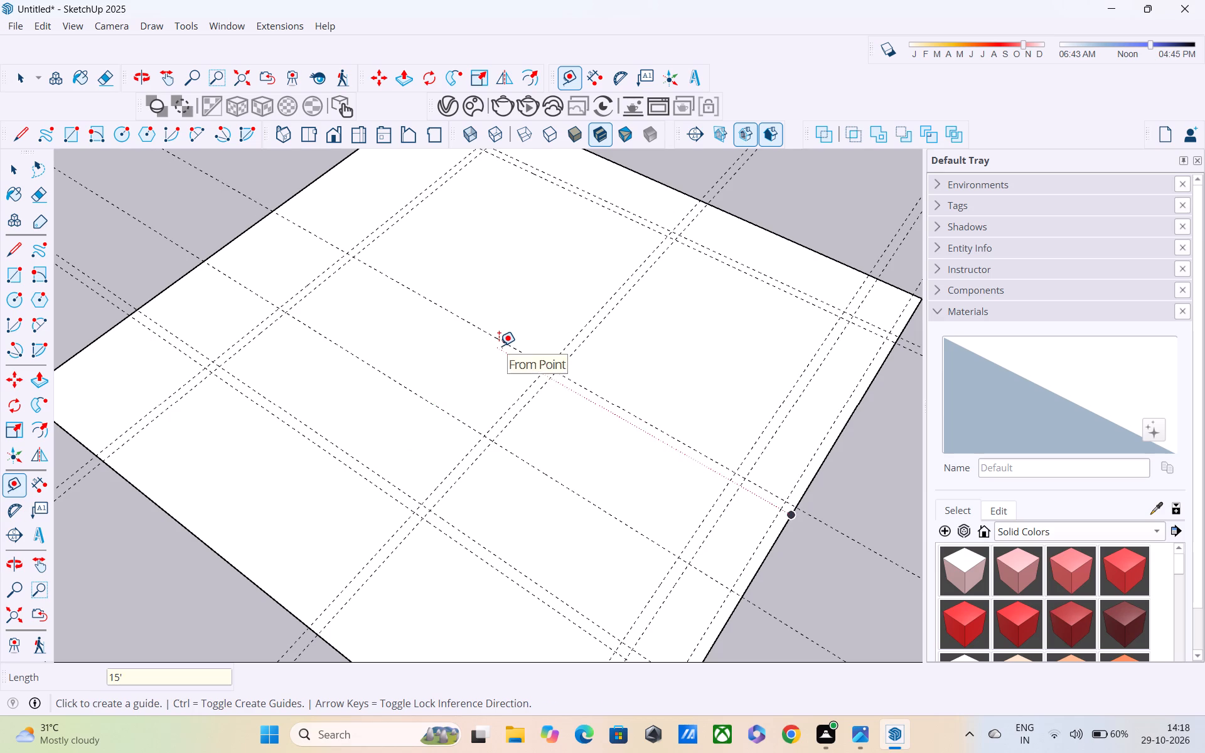
Add a parallel guide 9" beyond the 15' guide, toward the square's back edge.
click(500, 337)
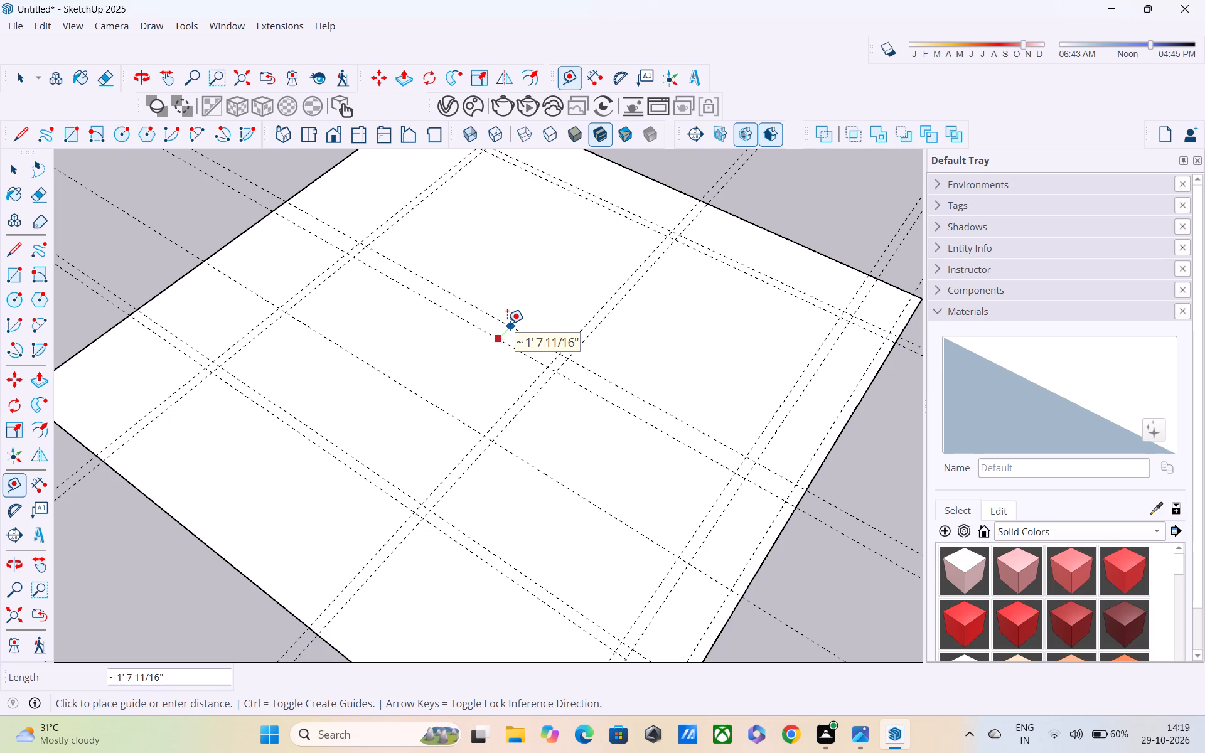
text(9")
key(Return)
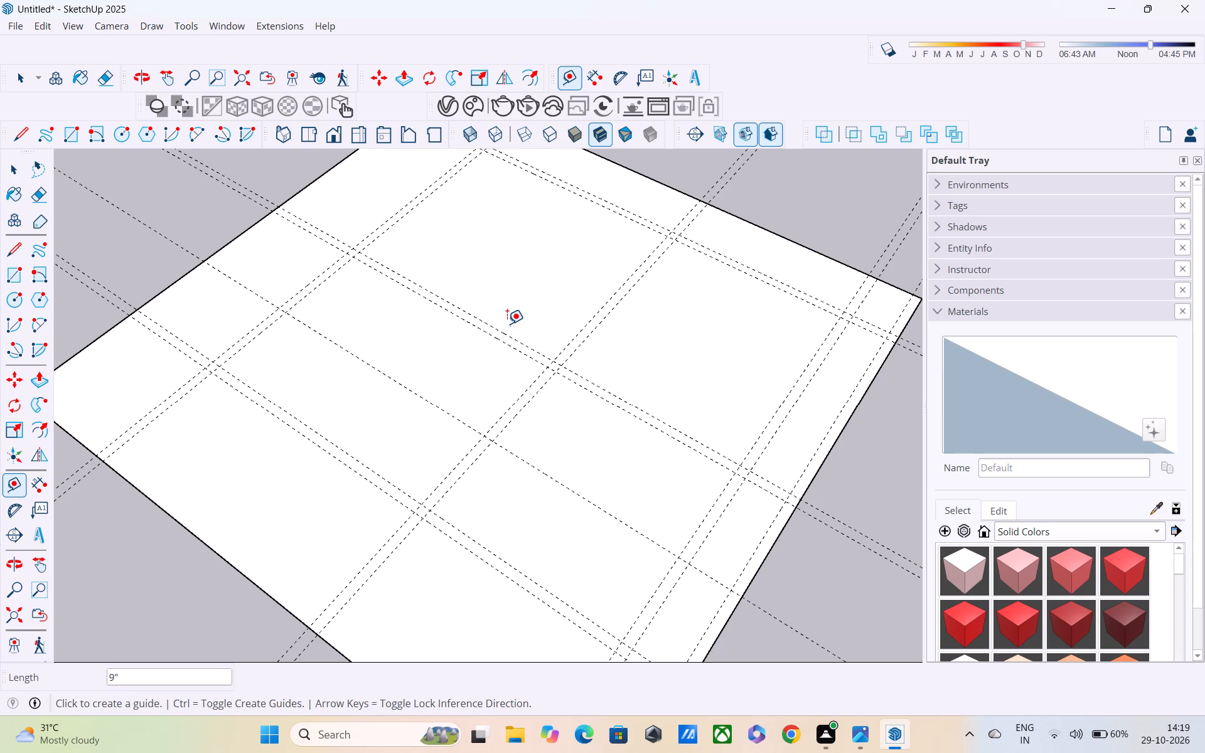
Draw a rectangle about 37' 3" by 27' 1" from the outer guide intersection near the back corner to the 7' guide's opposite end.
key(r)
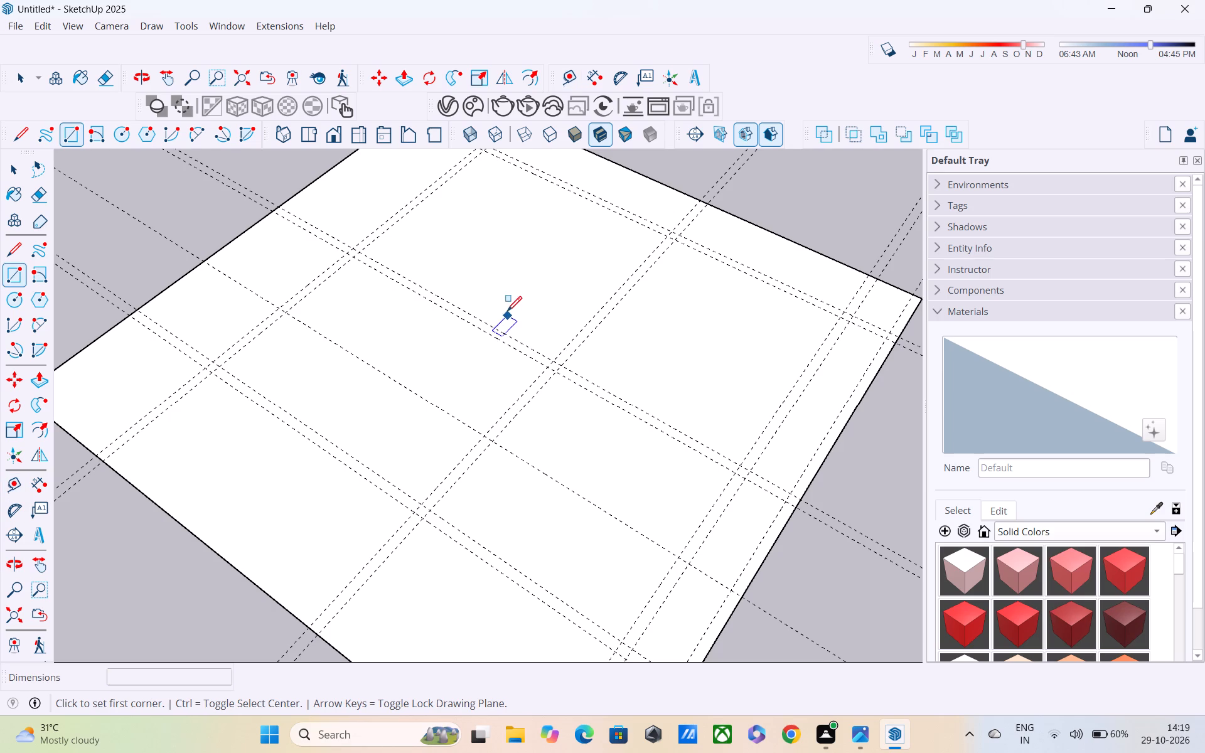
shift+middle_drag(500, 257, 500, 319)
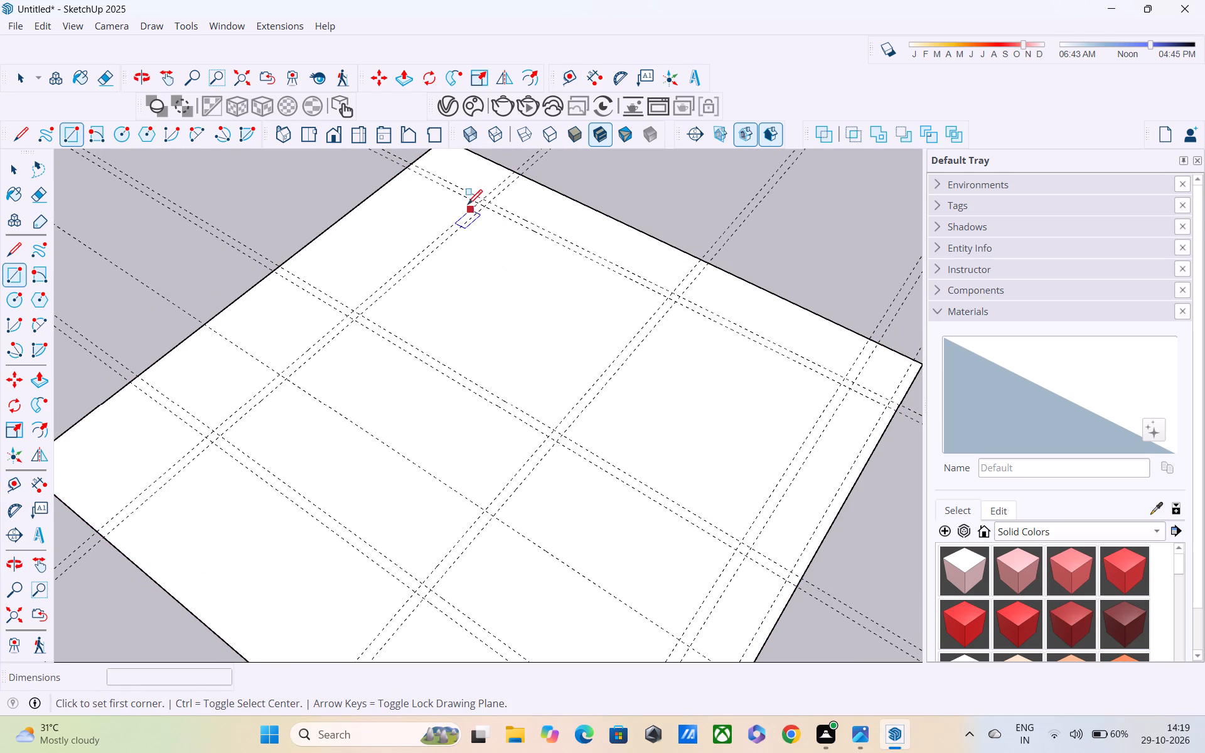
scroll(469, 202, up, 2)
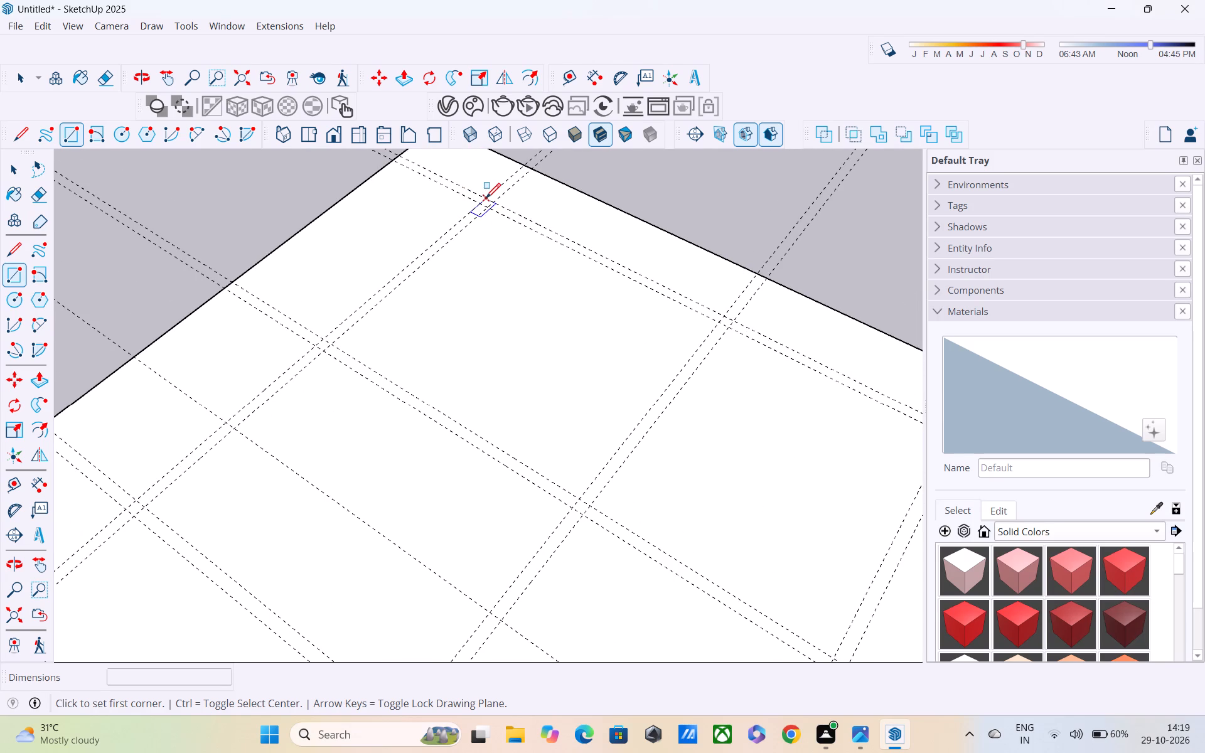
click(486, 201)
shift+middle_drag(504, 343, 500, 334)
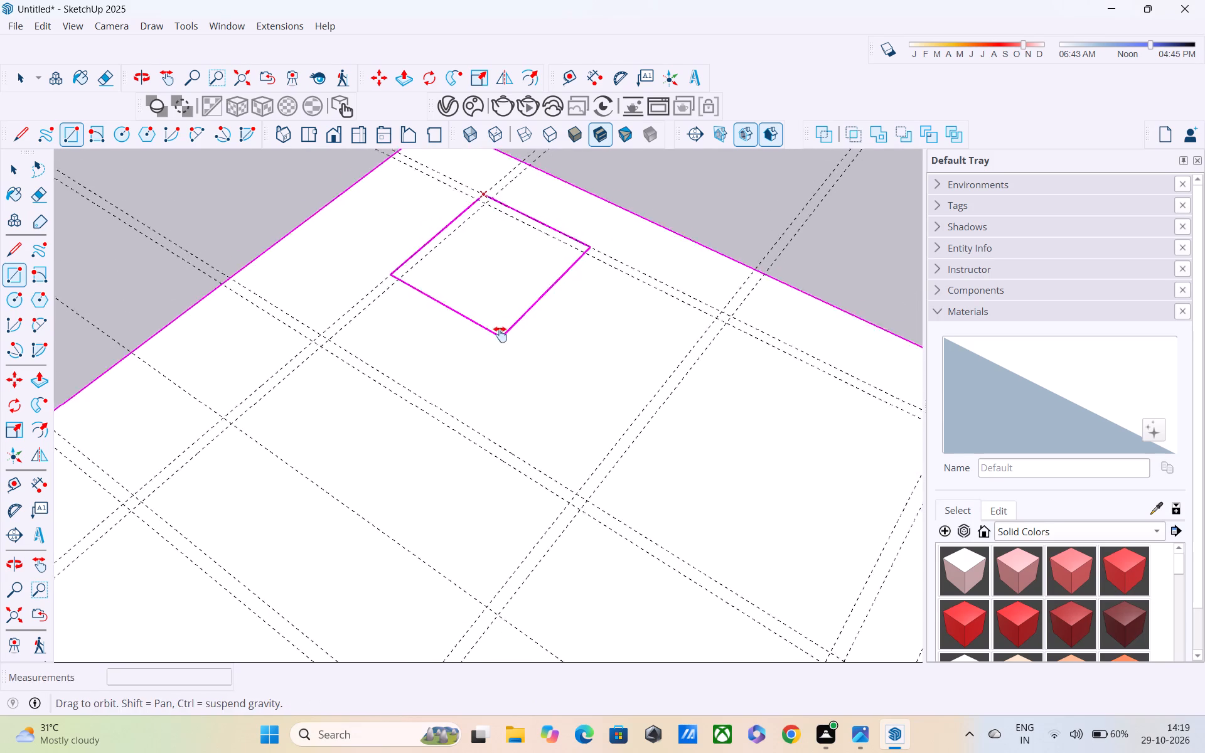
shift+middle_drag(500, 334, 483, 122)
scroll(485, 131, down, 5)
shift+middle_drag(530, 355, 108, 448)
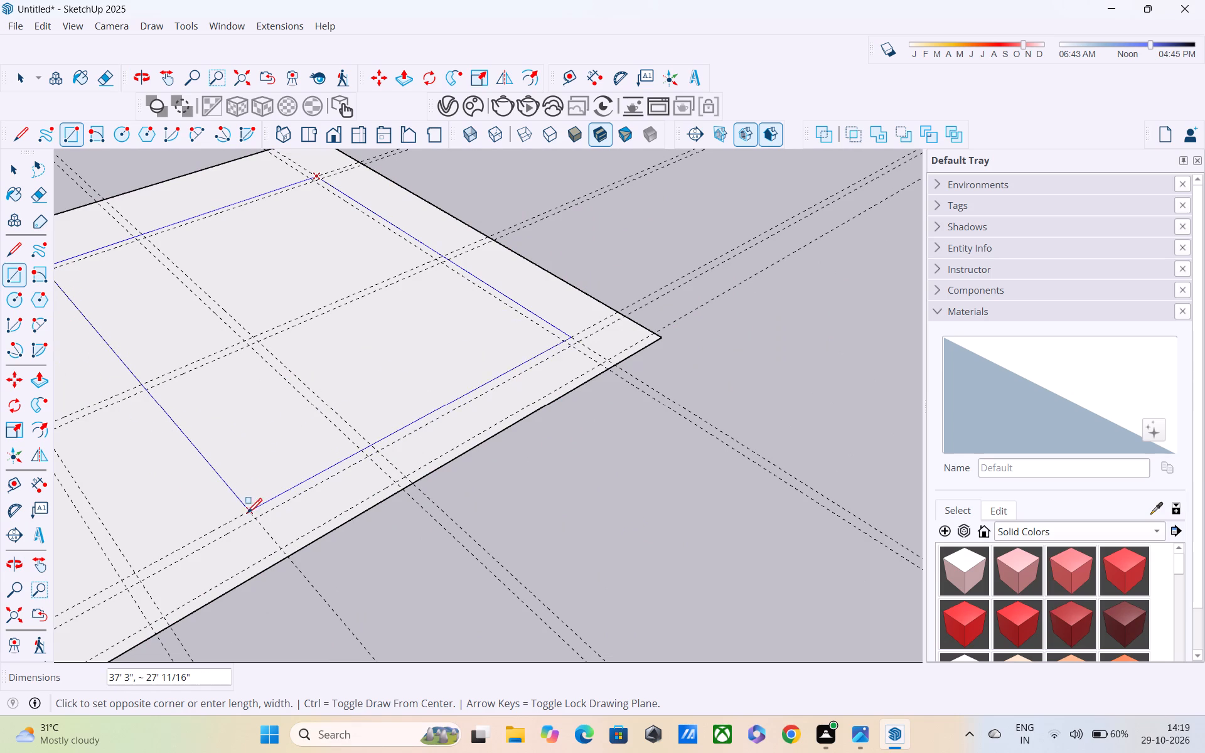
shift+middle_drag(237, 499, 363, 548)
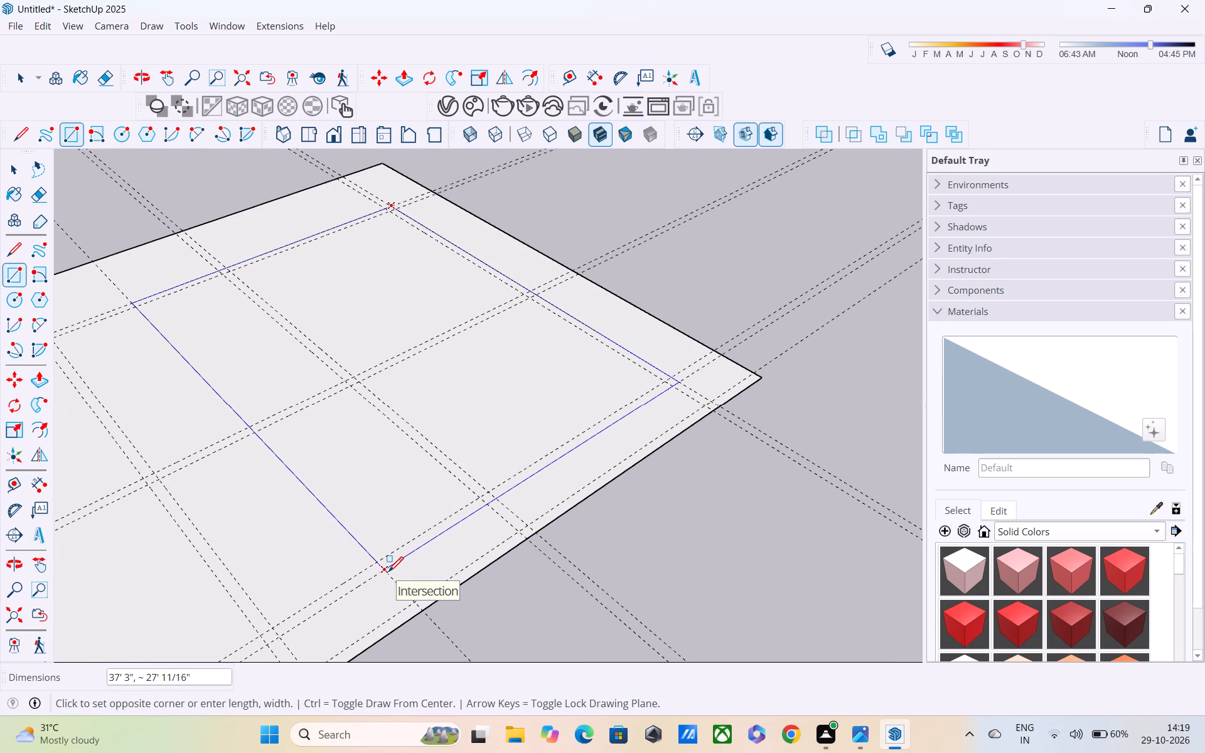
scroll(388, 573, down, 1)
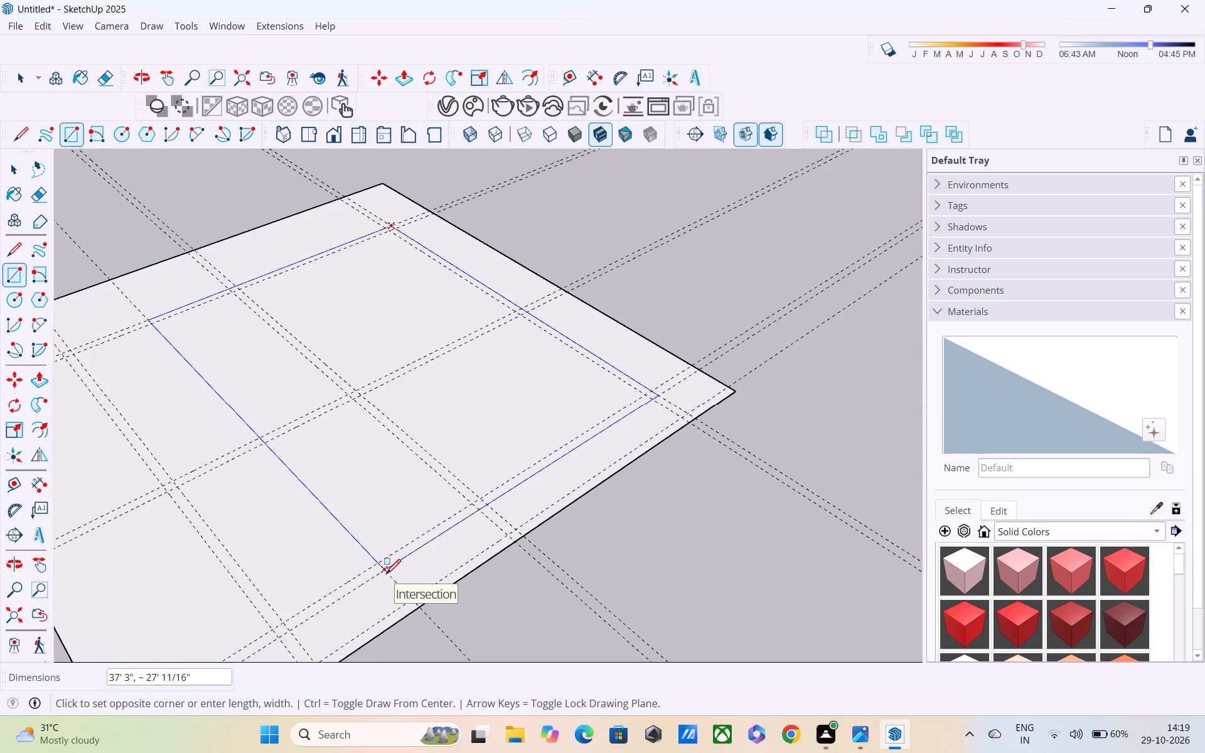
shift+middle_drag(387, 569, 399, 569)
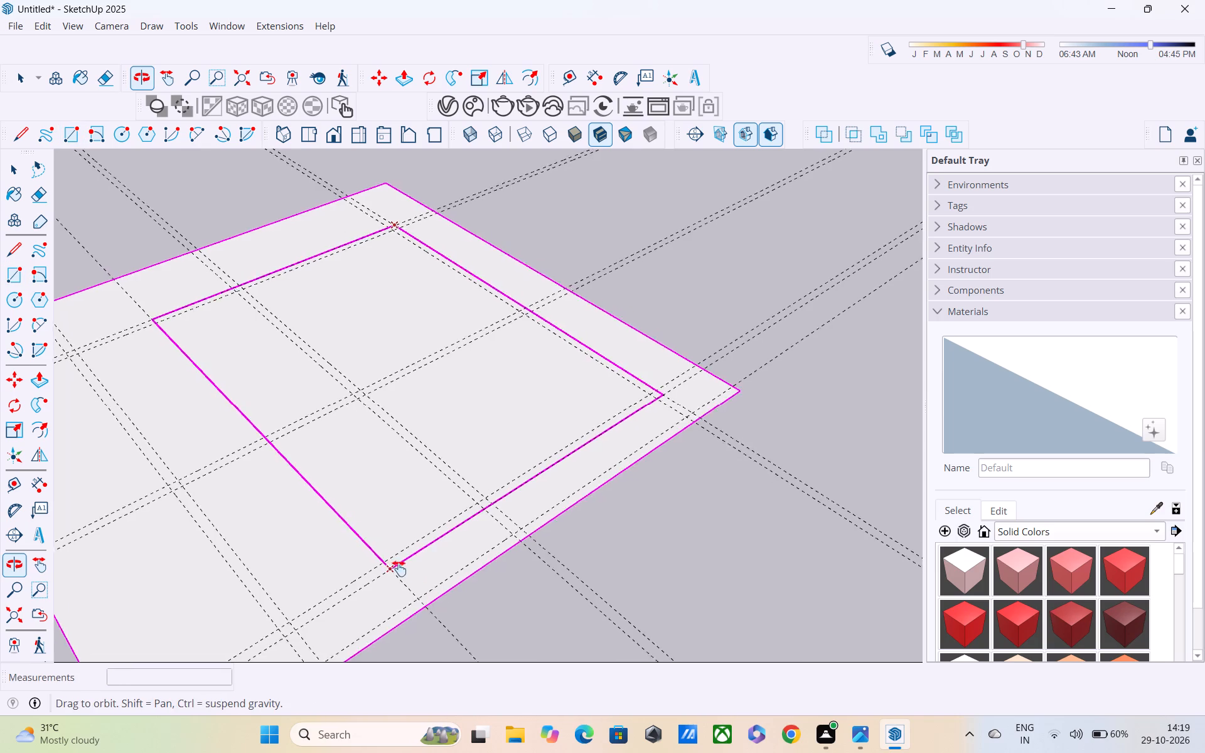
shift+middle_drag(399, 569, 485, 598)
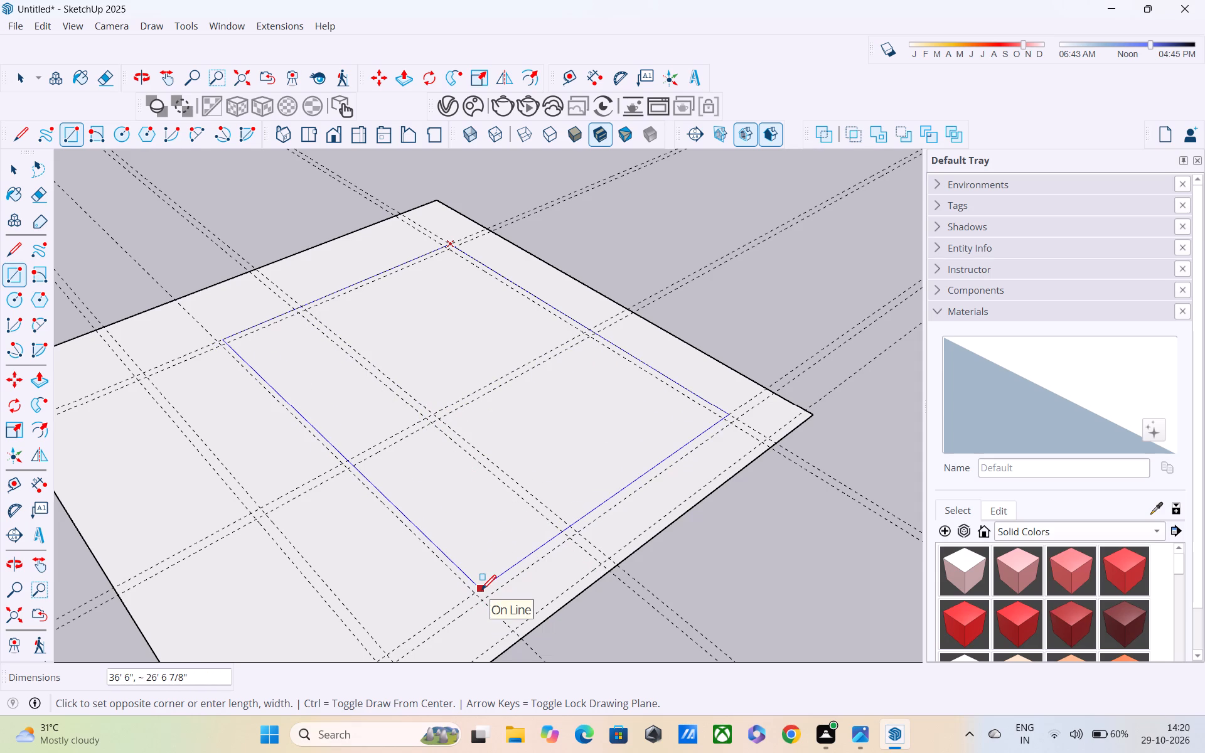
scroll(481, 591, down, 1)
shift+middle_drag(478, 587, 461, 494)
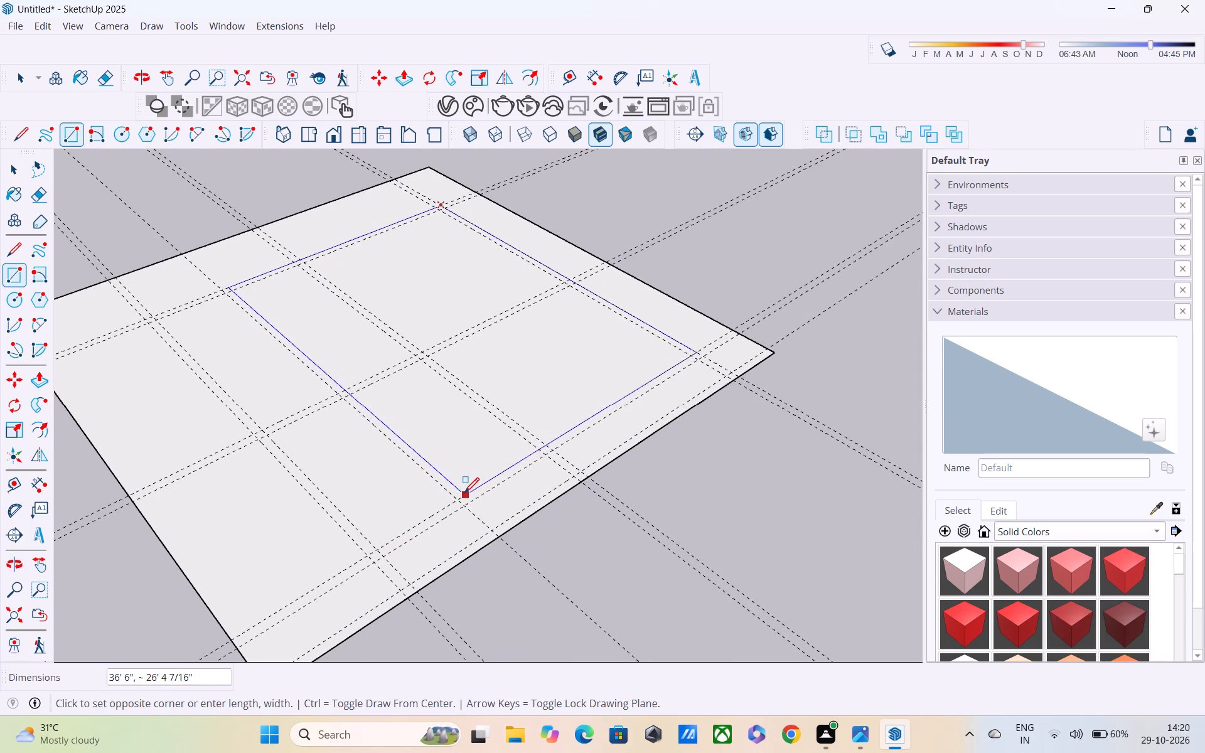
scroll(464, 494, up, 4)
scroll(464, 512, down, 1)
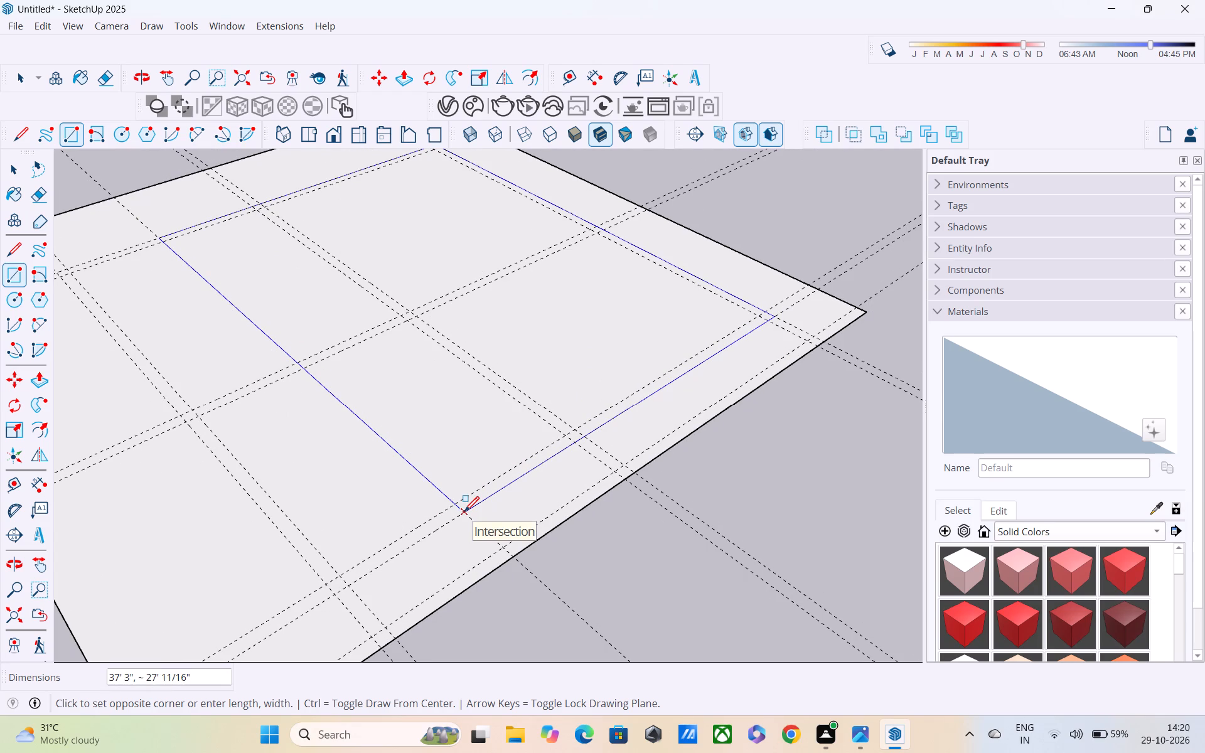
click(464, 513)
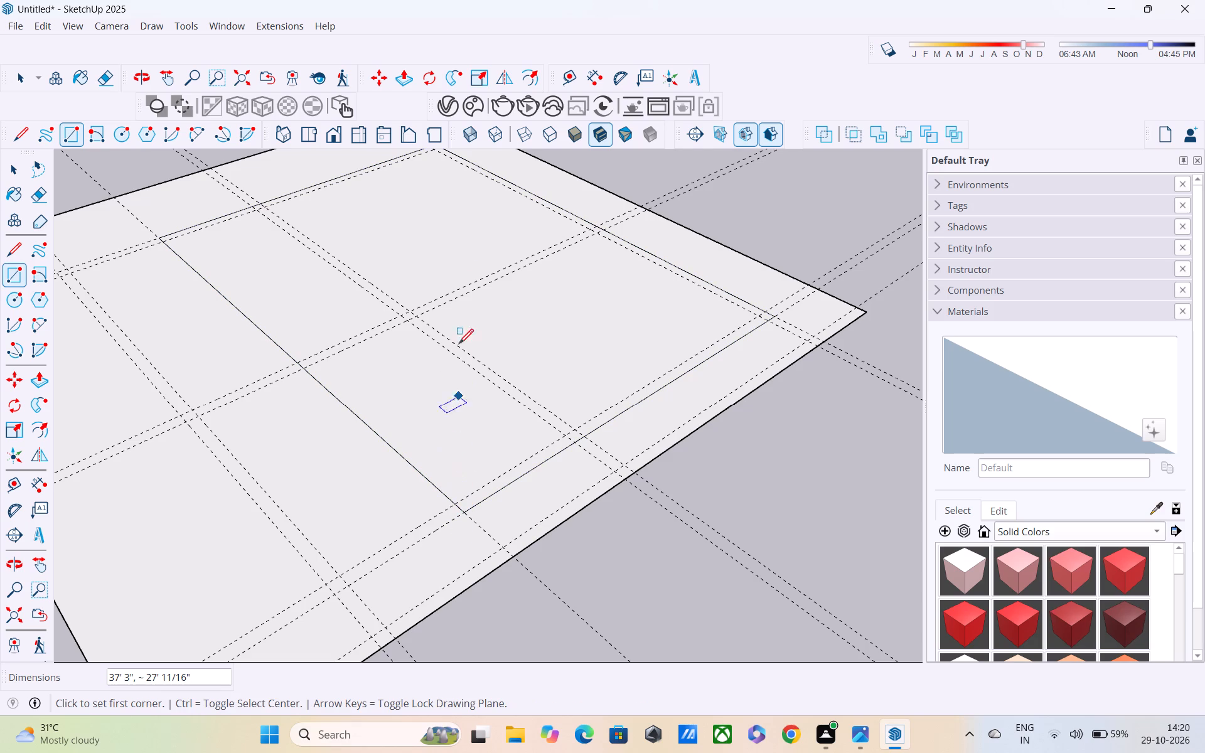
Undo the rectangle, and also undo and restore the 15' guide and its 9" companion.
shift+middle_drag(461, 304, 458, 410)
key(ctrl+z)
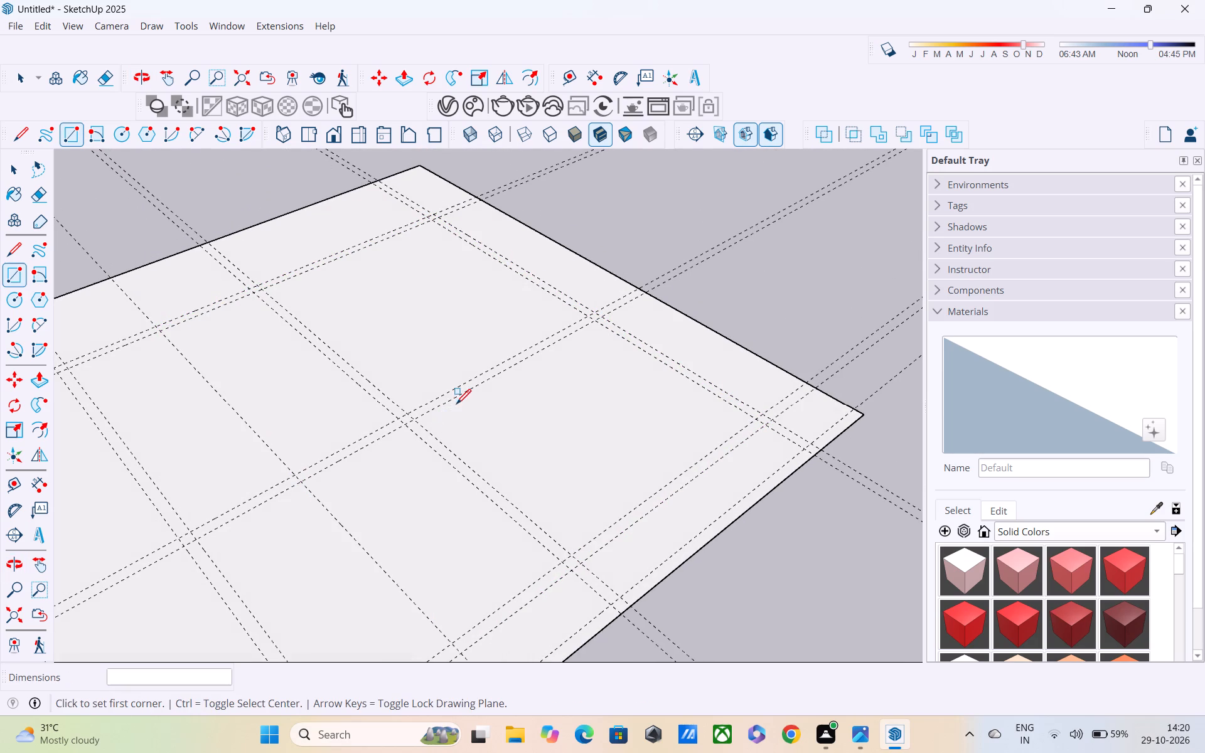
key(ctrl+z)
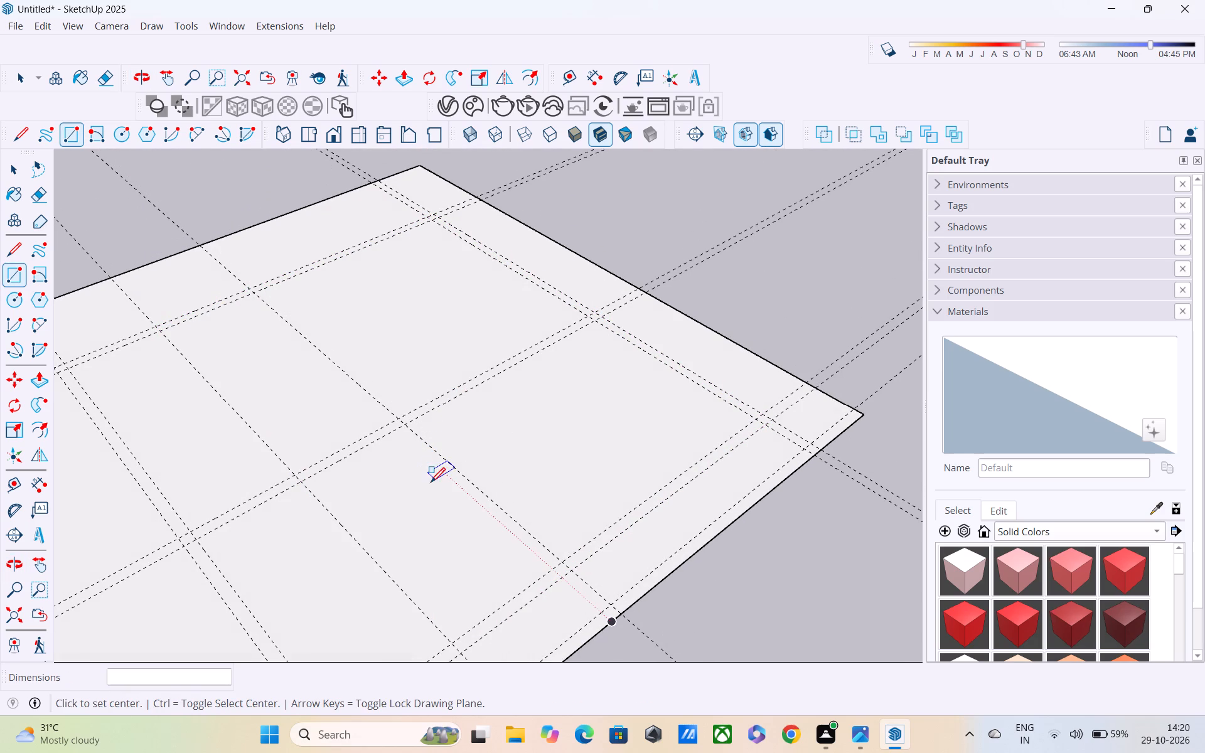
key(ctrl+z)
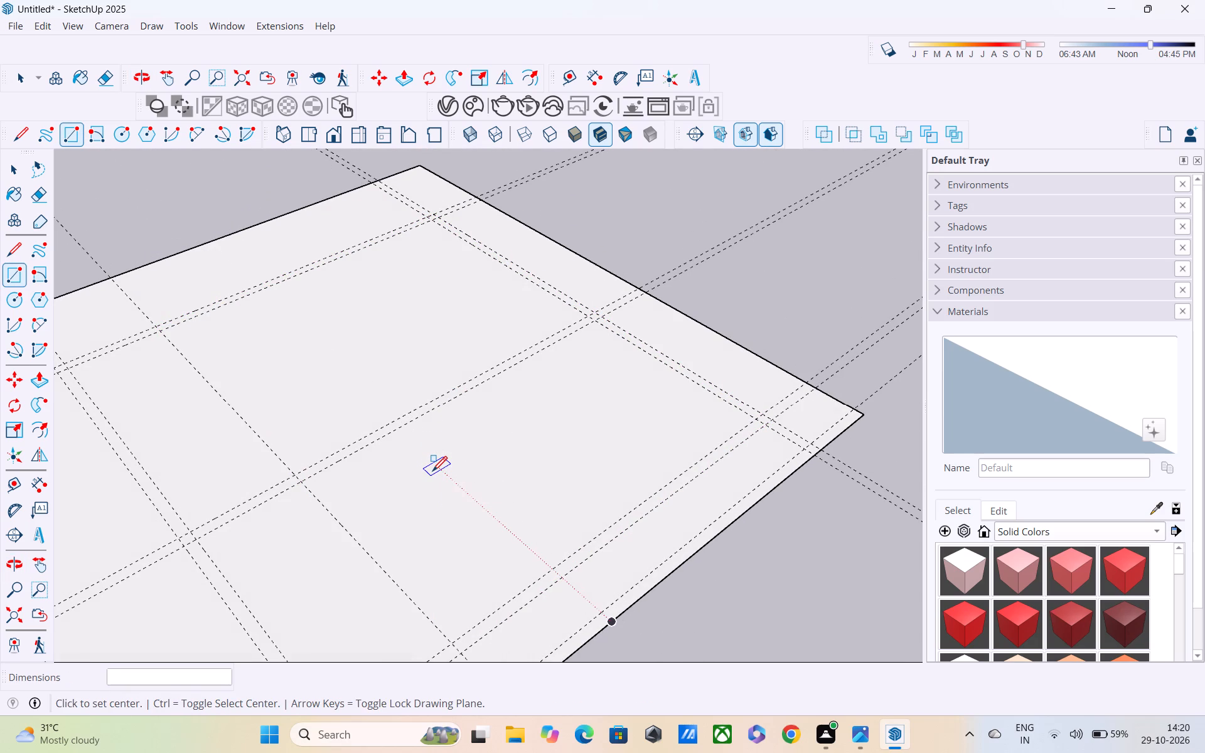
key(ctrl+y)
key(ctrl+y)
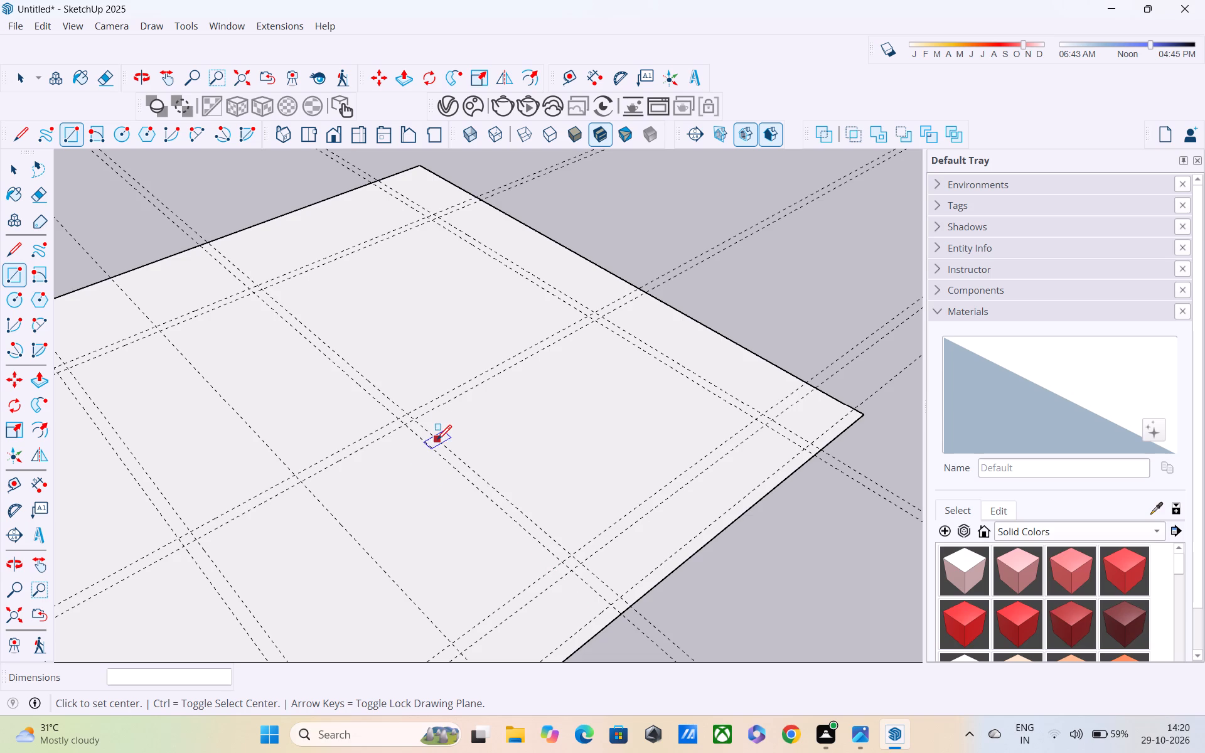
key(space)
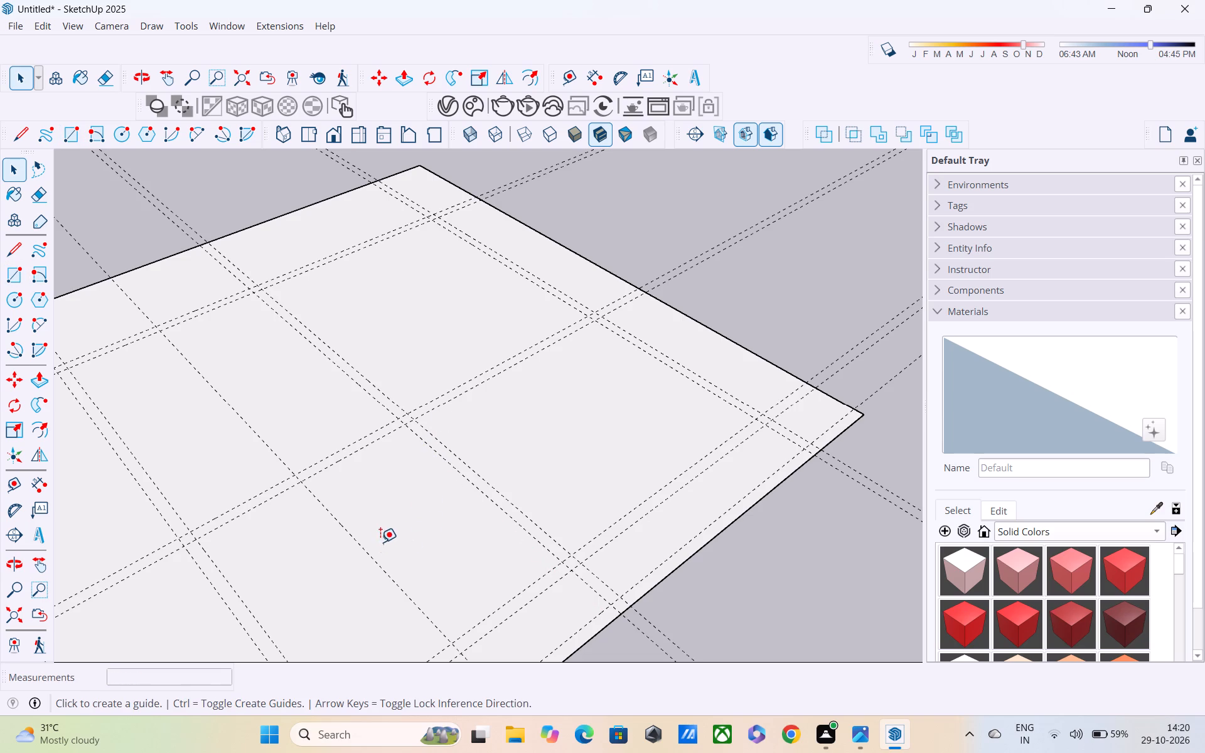
Add a parallel guide 9" from the 7' guide, on the side toward the square's back edge.
key(t)
click(370, 559)
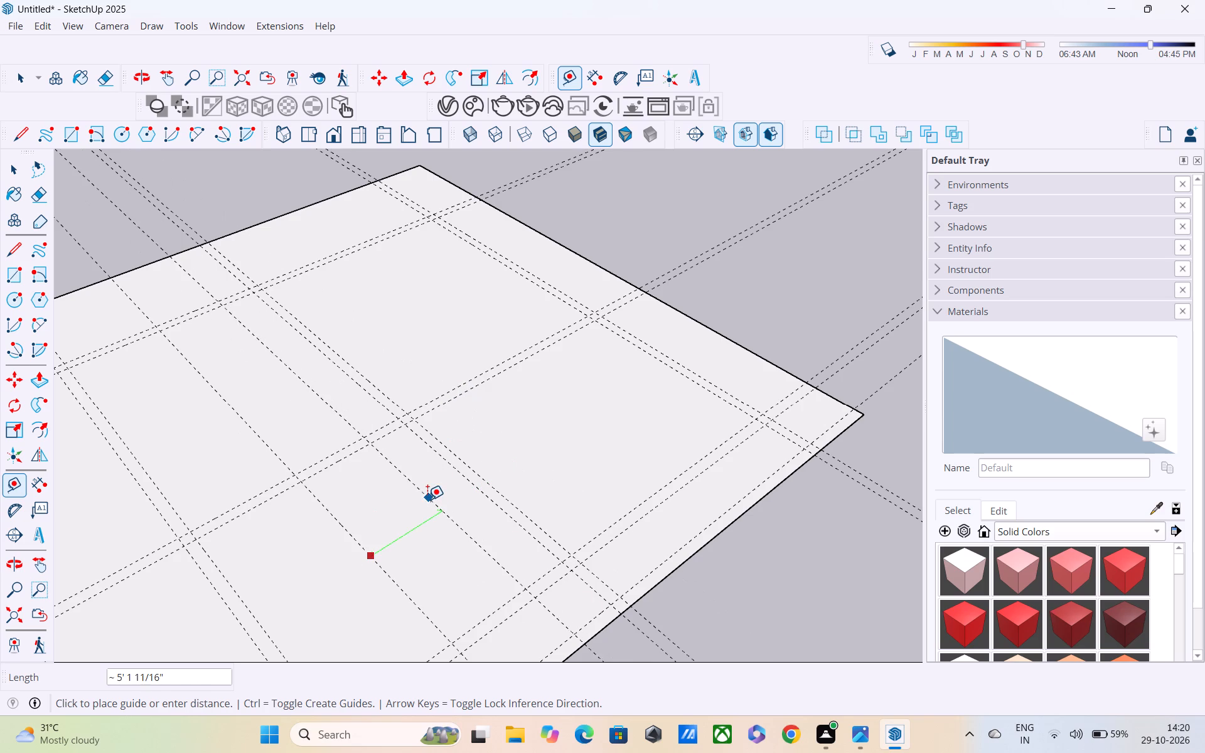
text(9")
key(Return)
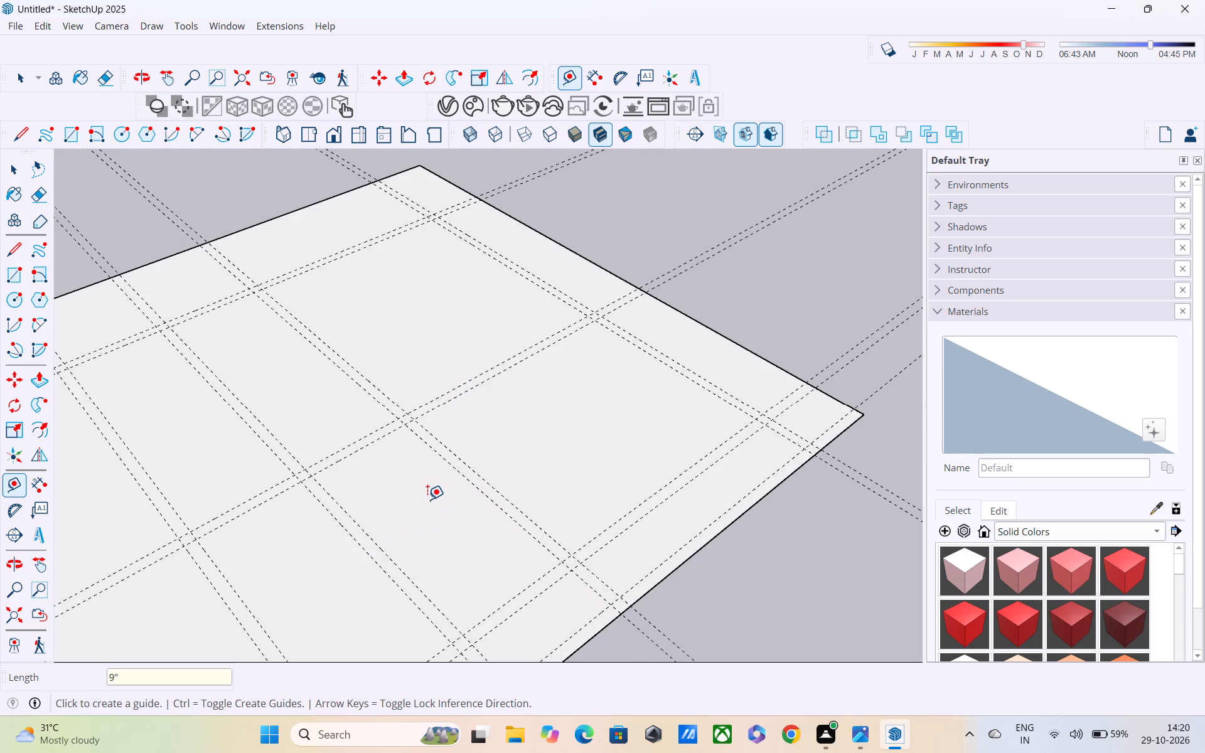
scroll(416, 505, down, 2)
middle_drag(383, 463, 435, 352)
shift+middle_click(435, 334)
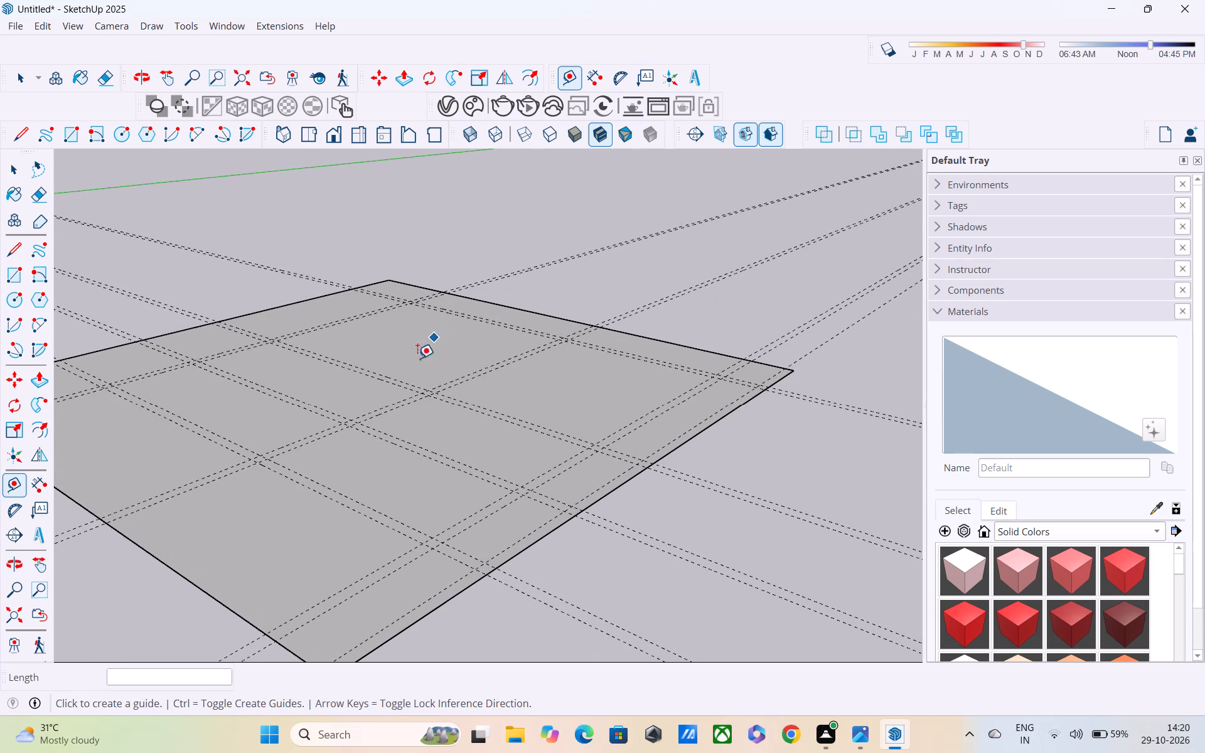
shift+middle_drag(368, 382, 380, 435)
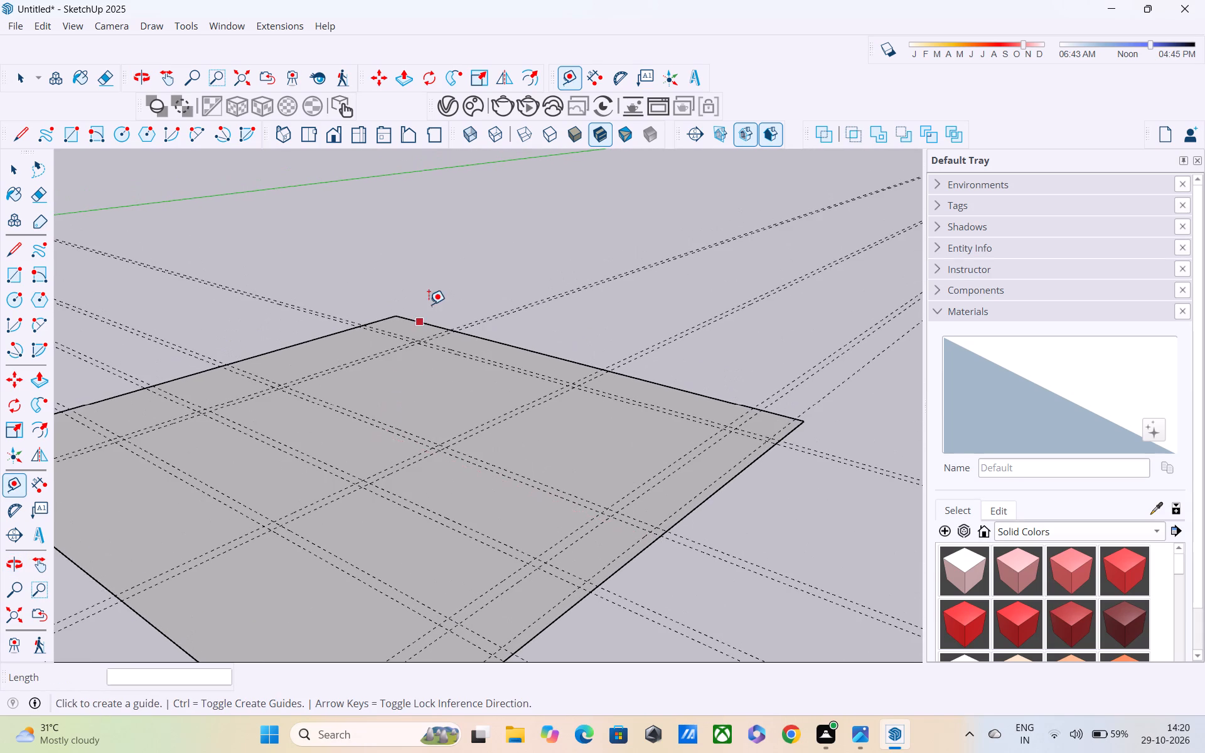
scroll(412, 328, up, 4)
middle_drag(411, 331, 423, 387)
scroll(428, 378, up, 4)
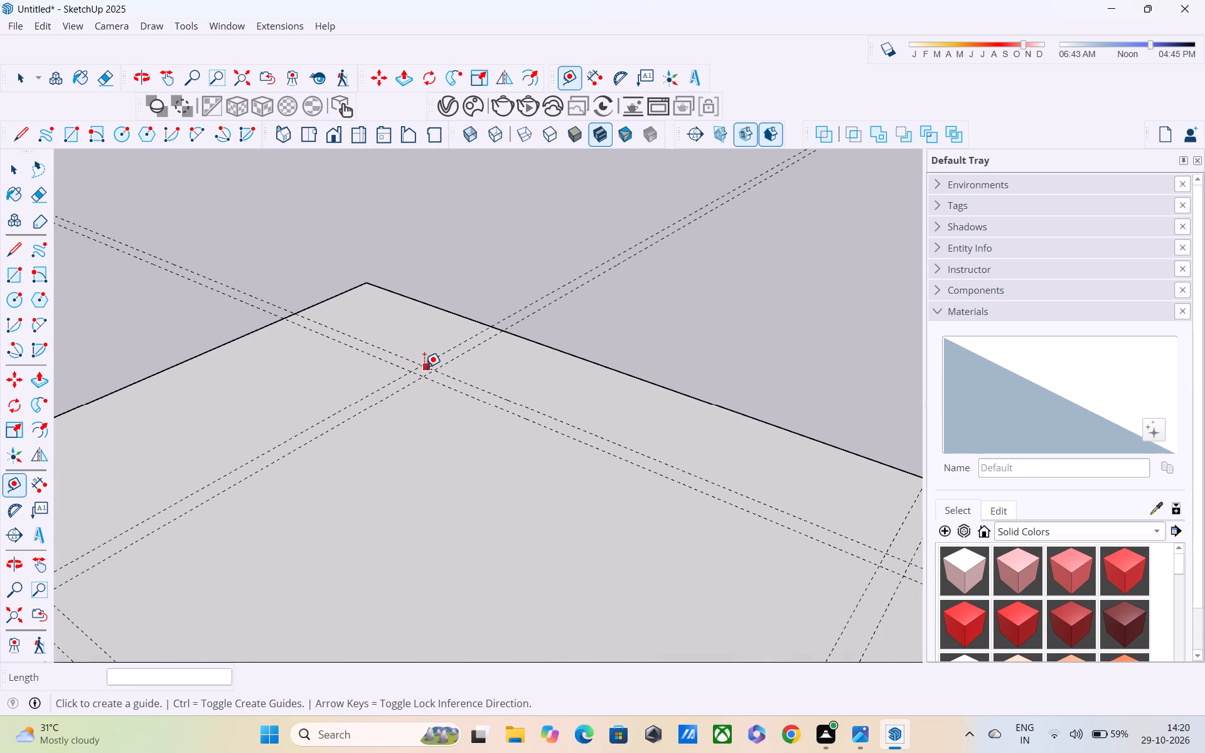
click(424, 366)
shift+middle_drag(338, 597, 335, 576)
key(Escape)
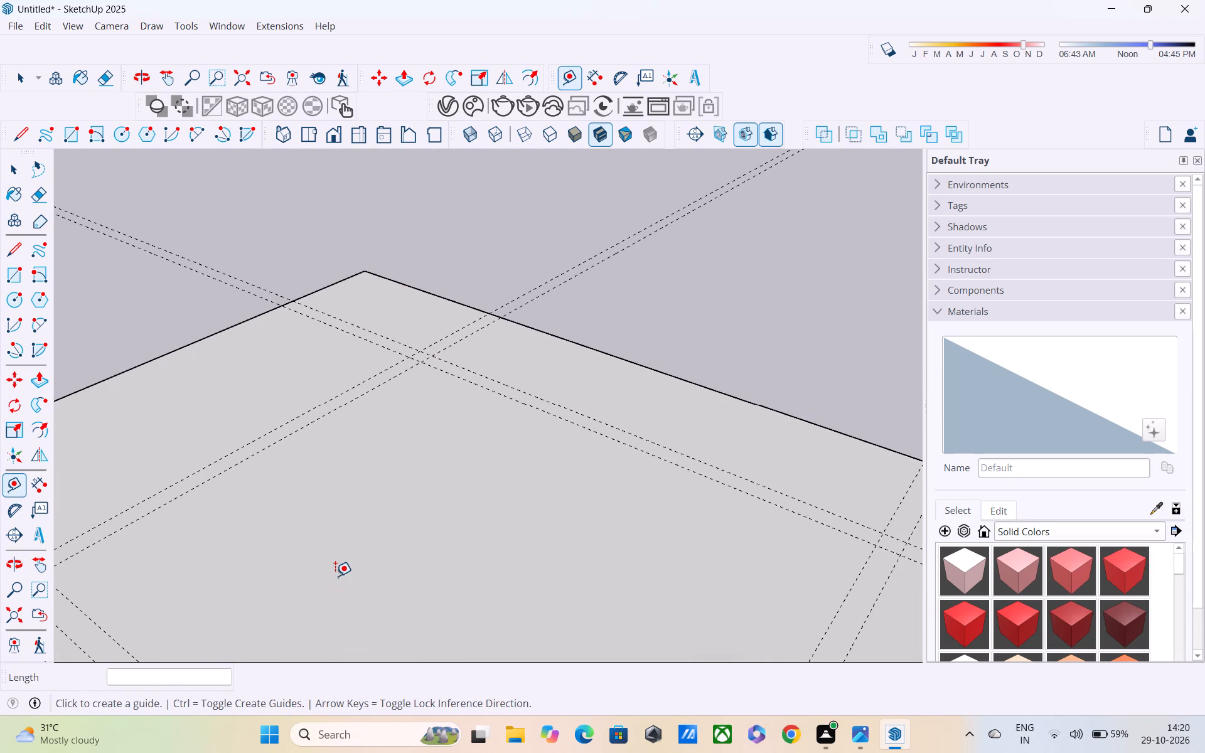
Draw the plan's outer wall rectangle, 37' 3" along one side, between the diagonally opposite outer guide intersections, starting near the back corner.
key(r)
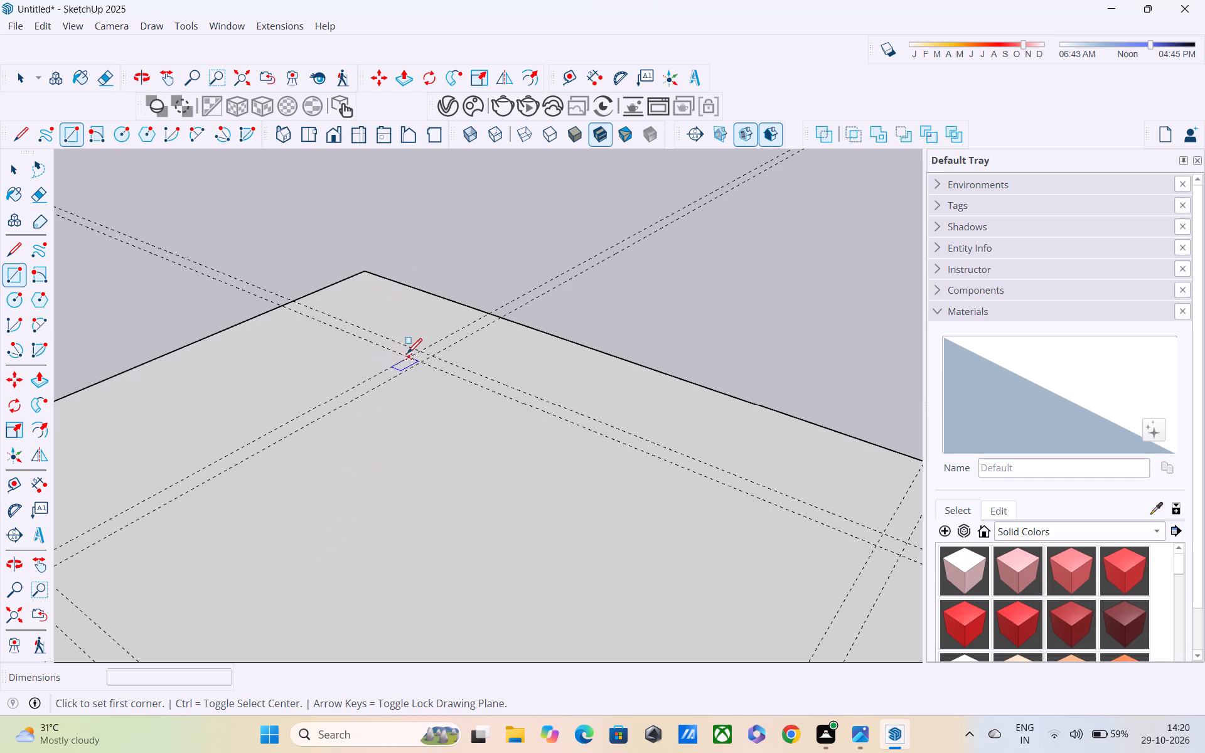
click(416, 349)
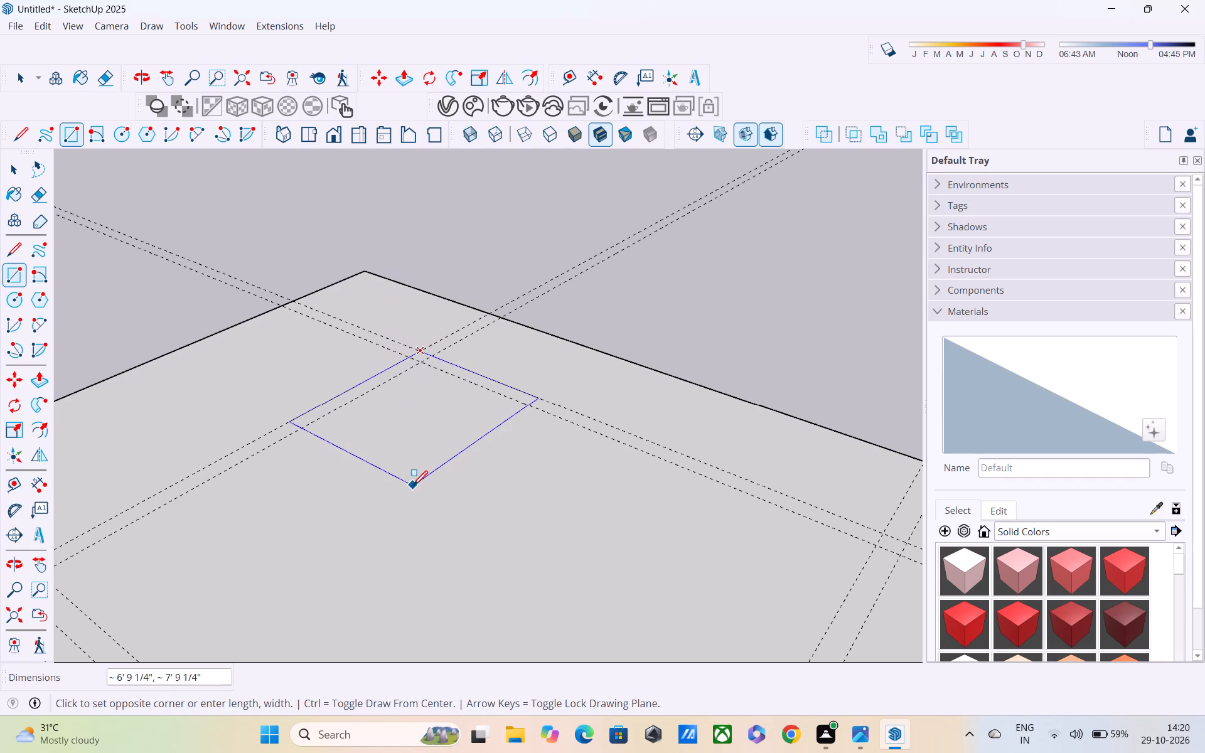
scroll(413, 487, down, 2)
middle_drag(413, 487, 405, 166)
scroll(405, 169, down, 4)
middle_drag(417, 378, 387, 253)
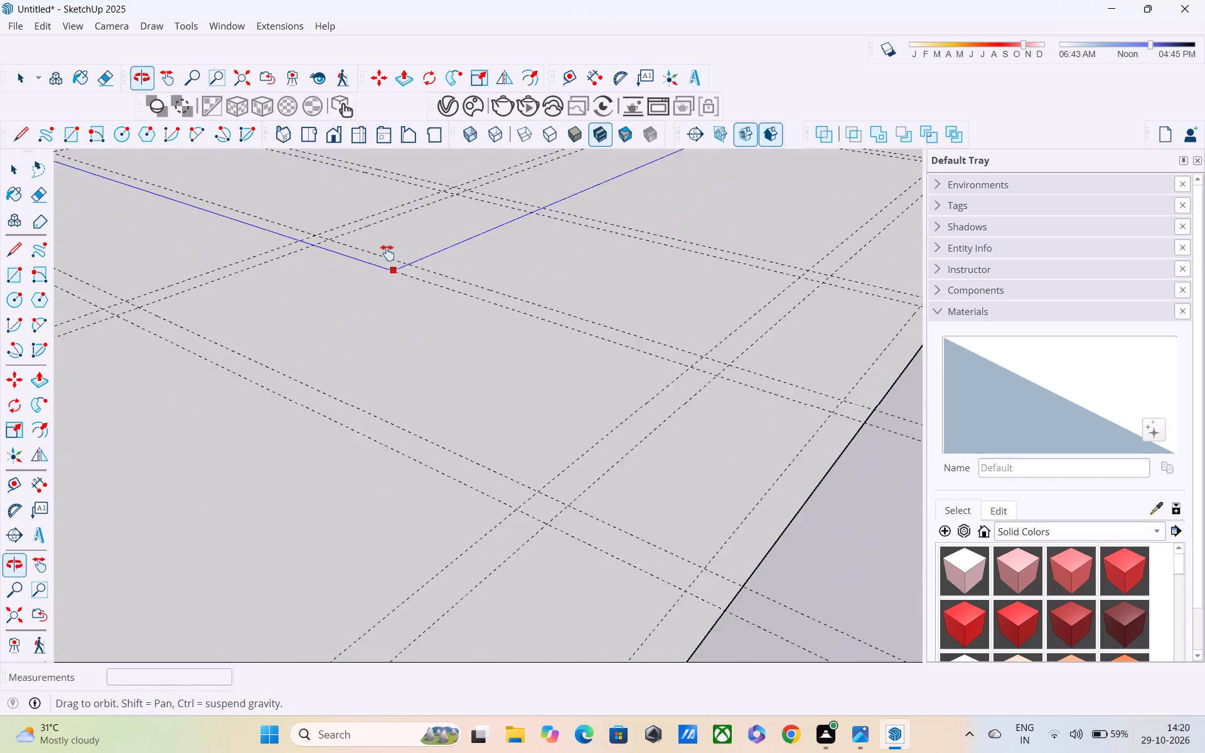
middle_drag(387, 253, 387, 252)
scroll(381, 283, down, 9)
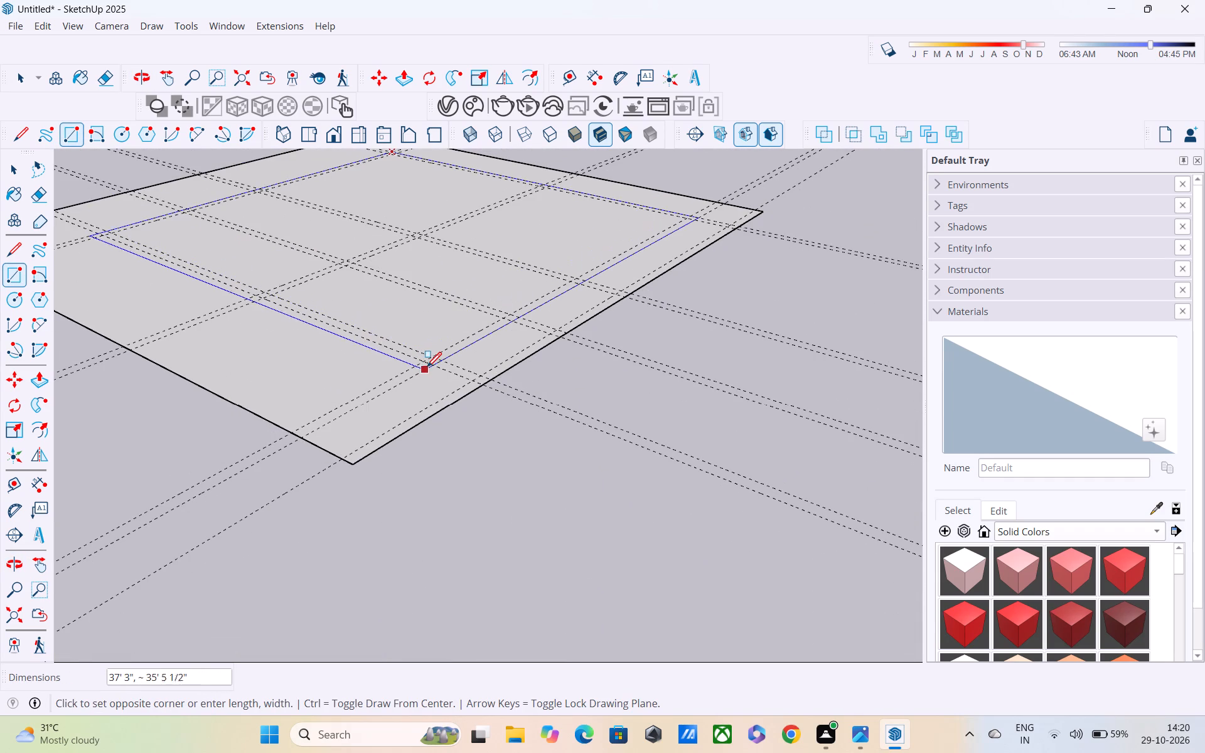
click(430, 365)
Draw the inner wall rectangle inside the outer one, between the diagonally opposite inner guide intersections.
shift+middle_drag(435, 351, 438, 371)
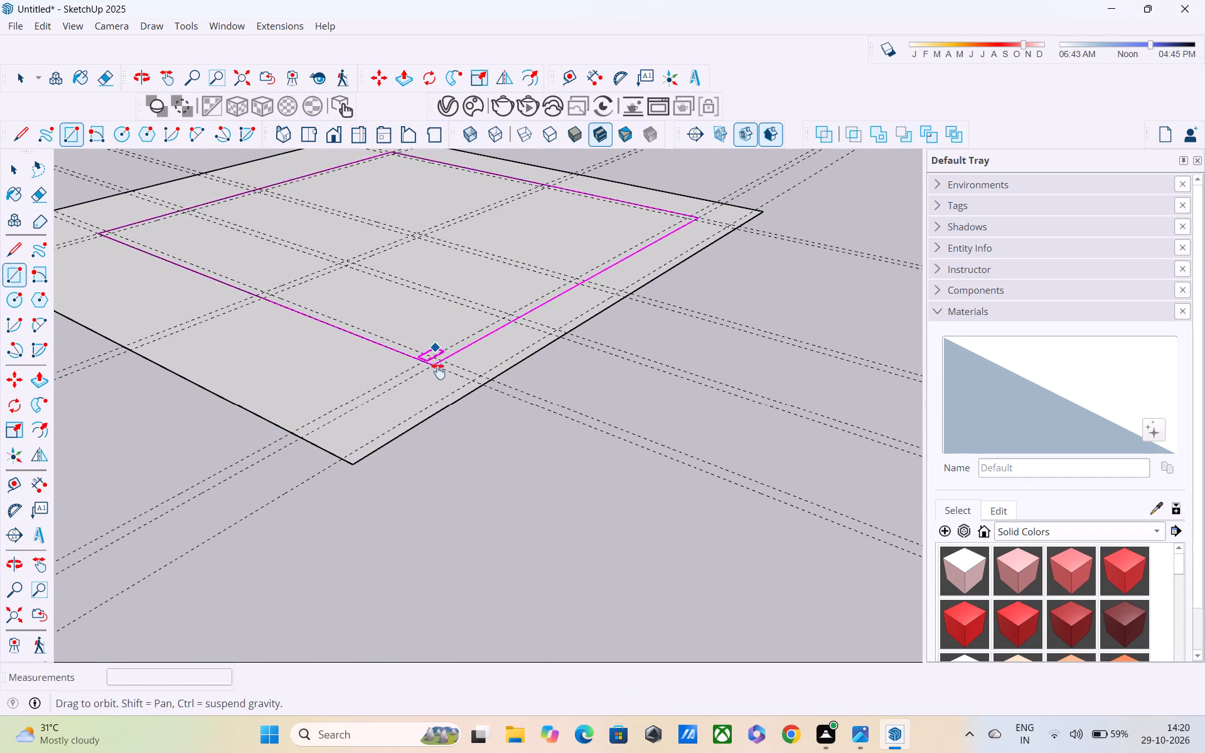
shift+middle_drag(438, 371, 479, 649)
middle_drag(494, 184, 515, 323)
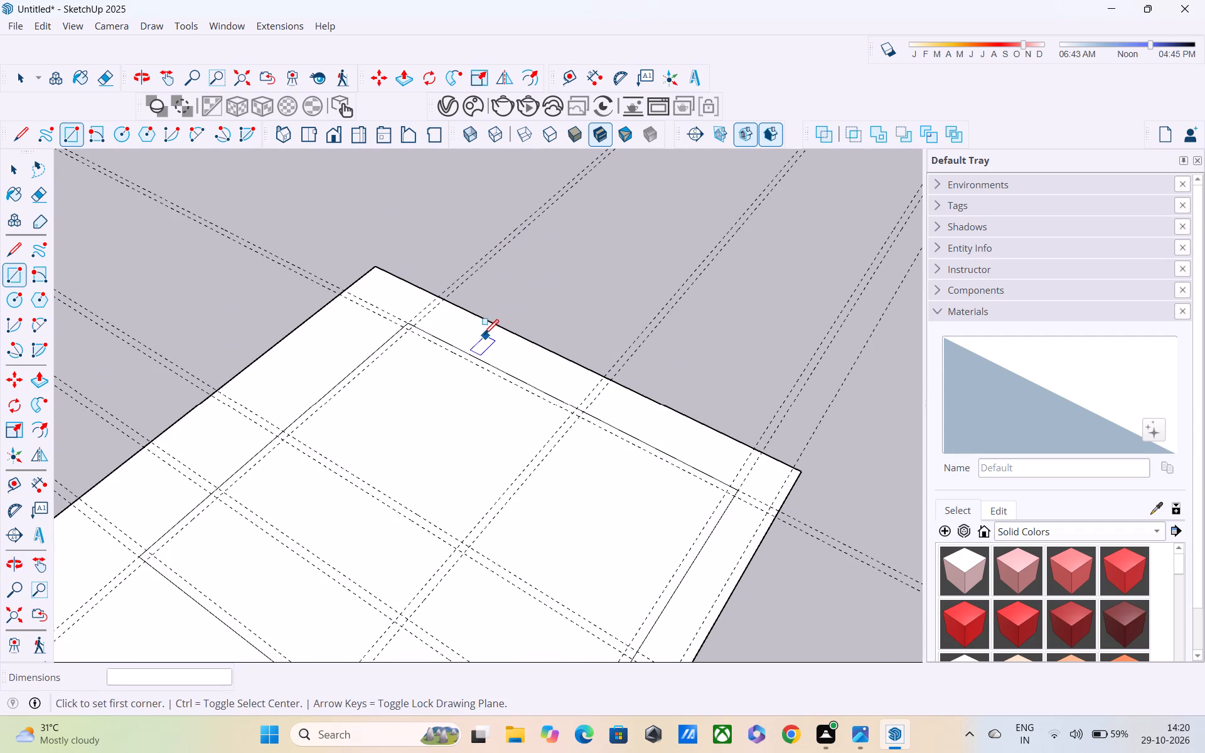
scroll(417, 333, up, 4)
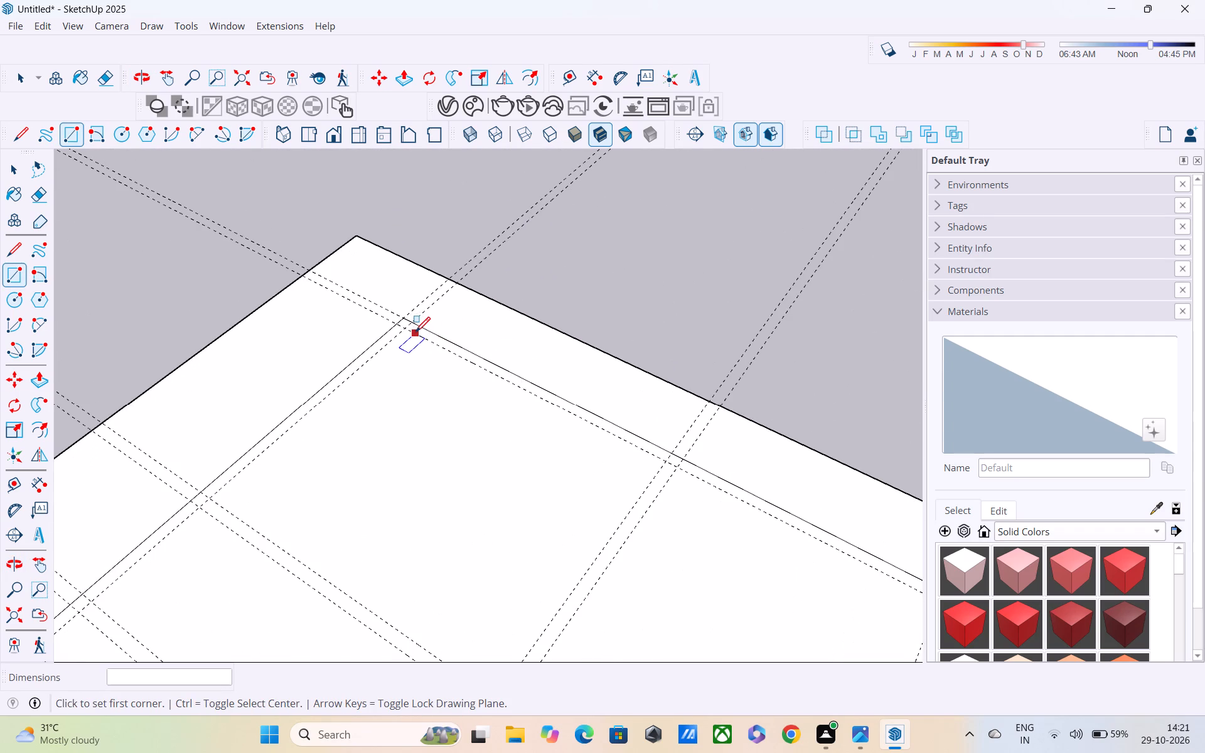
click(402, 331)
scroll(422, 512, down, 1)
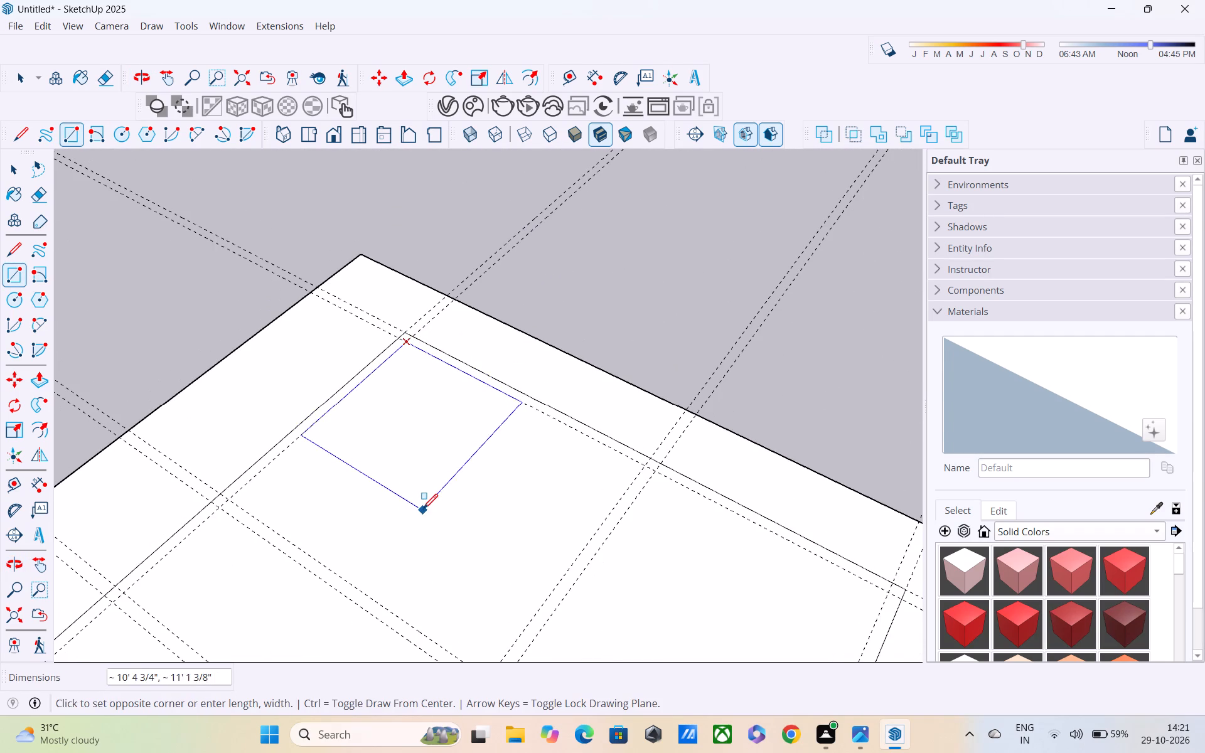
shift+middle_drag(410, 466, 409, 168)
middle_drag(461, 451, 417, 302)
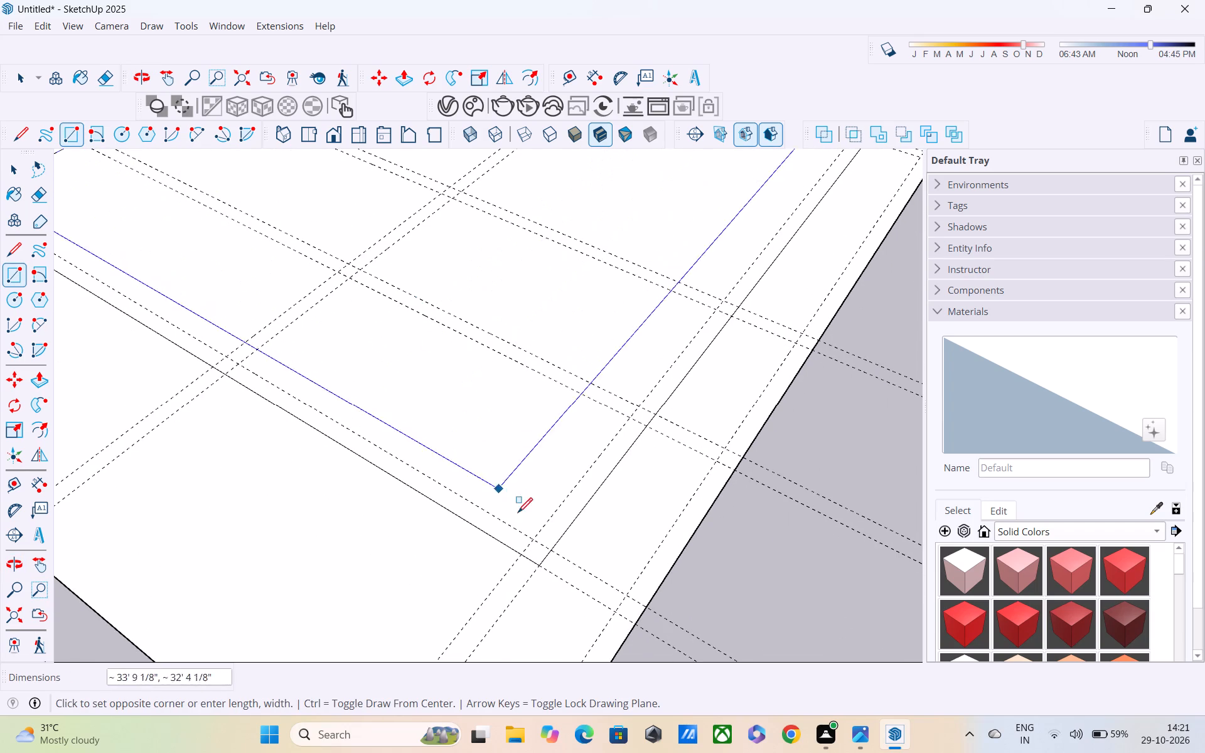
click(531, 535)
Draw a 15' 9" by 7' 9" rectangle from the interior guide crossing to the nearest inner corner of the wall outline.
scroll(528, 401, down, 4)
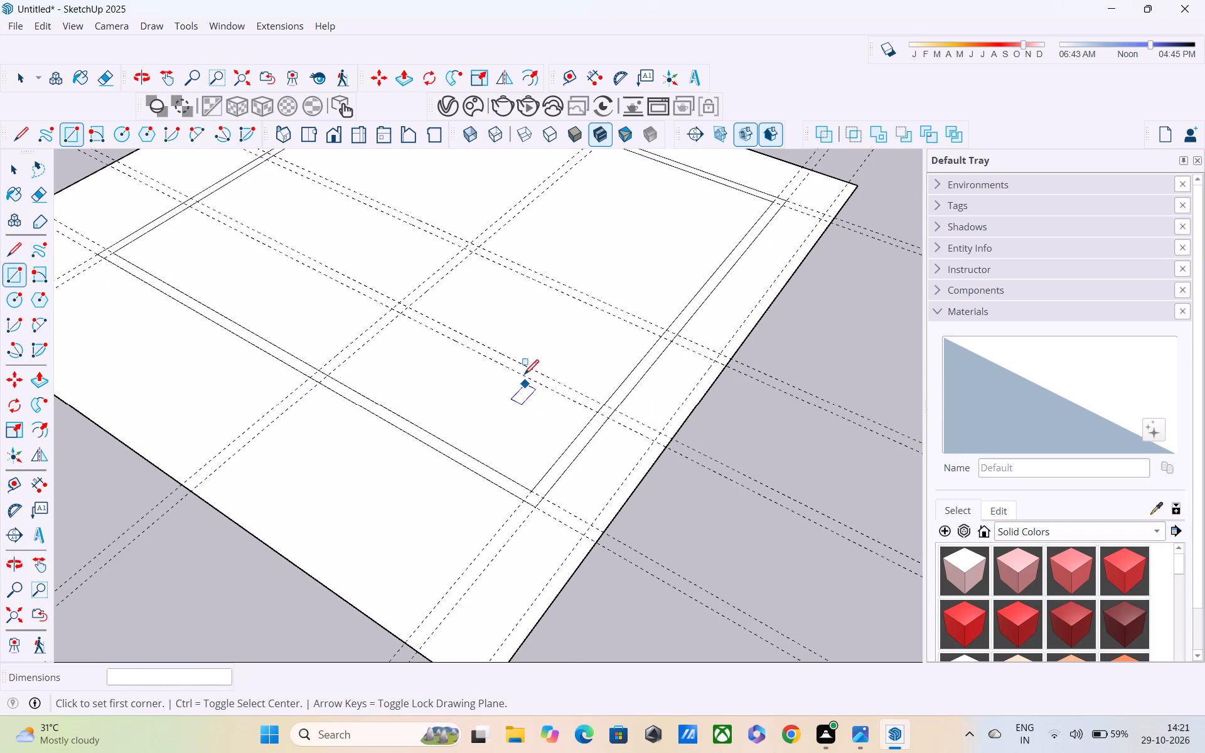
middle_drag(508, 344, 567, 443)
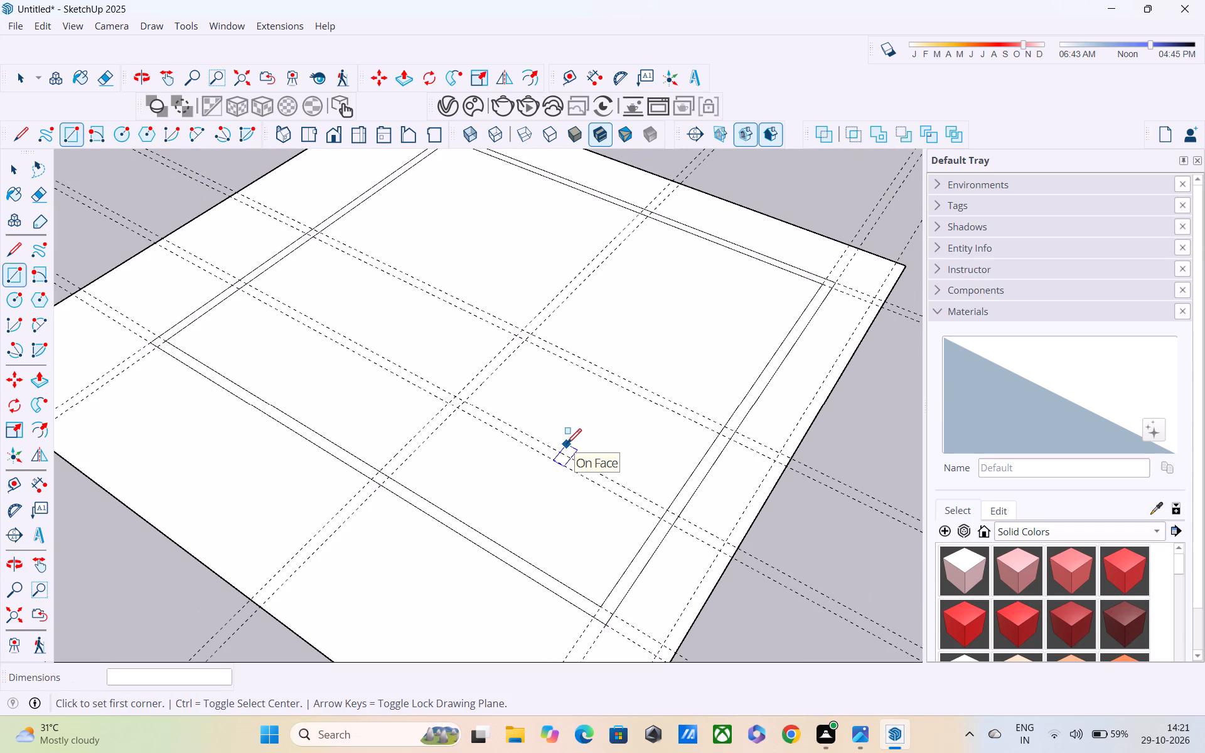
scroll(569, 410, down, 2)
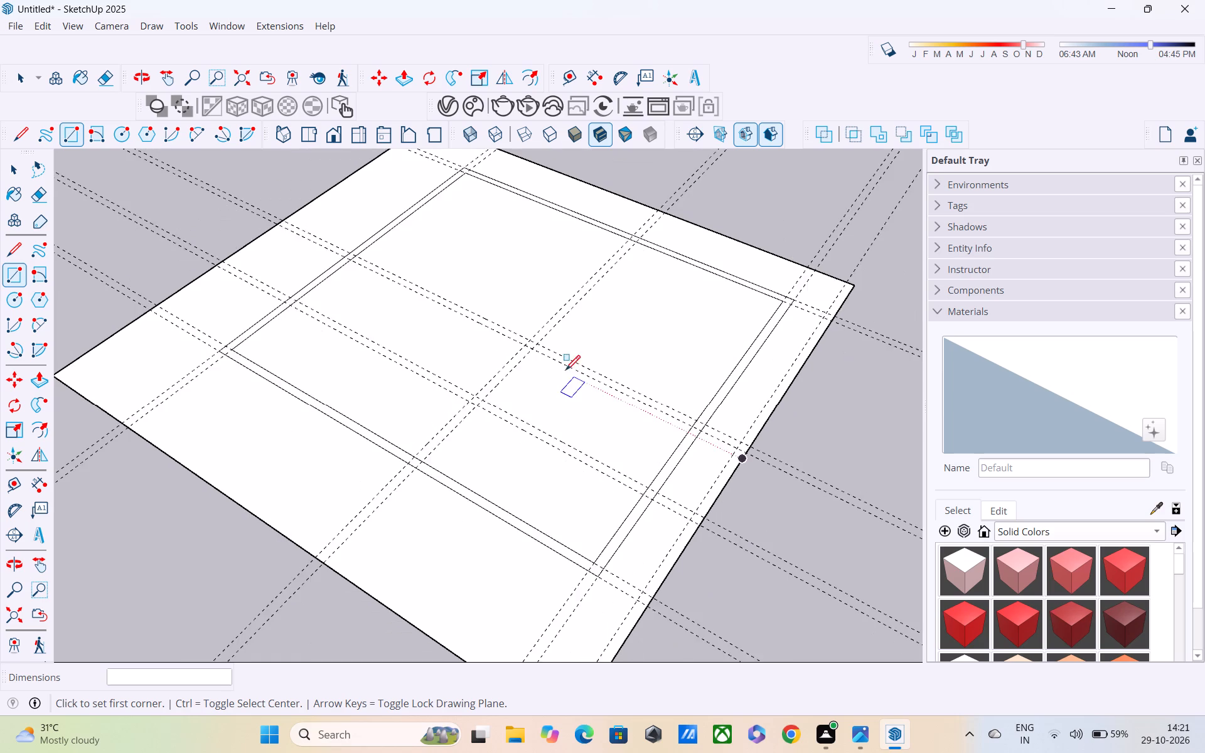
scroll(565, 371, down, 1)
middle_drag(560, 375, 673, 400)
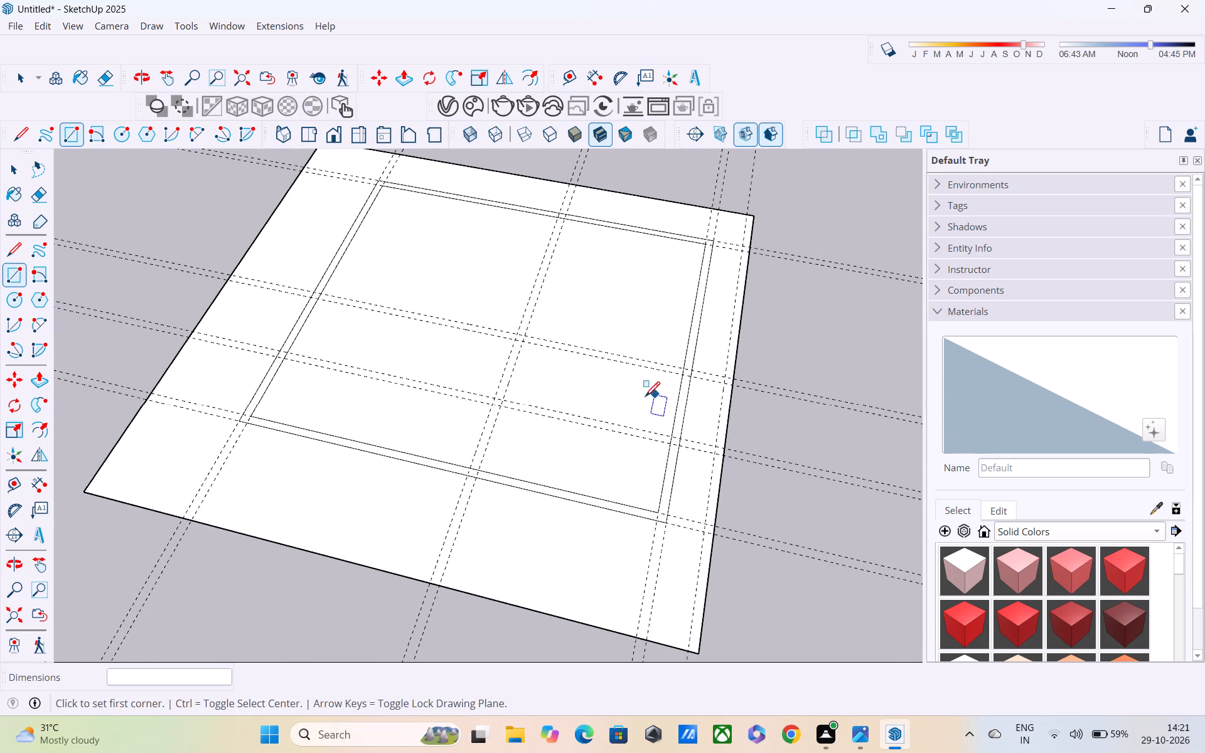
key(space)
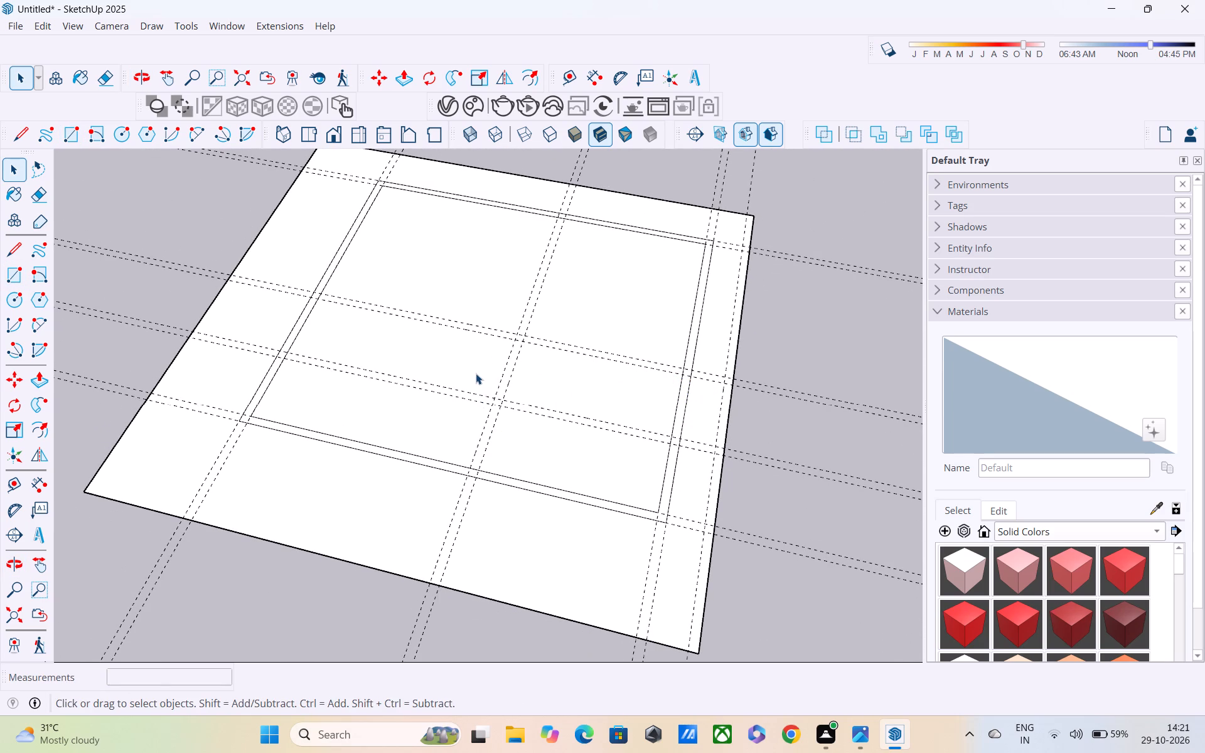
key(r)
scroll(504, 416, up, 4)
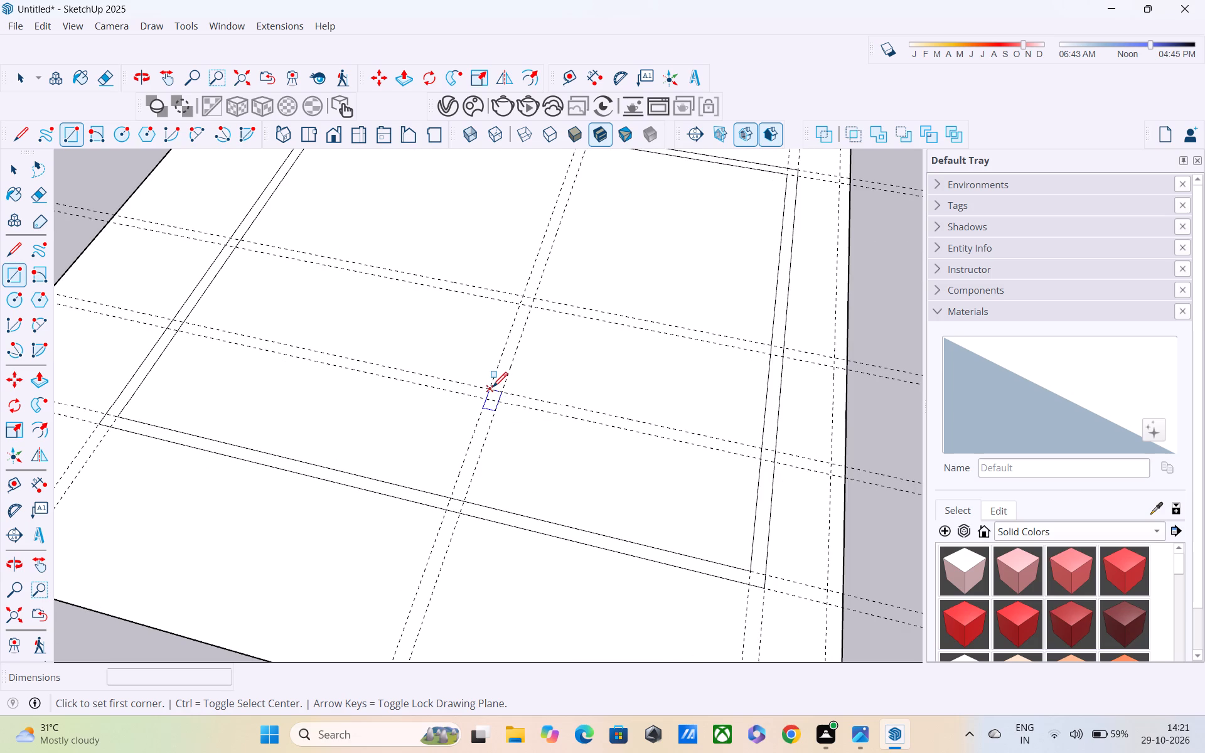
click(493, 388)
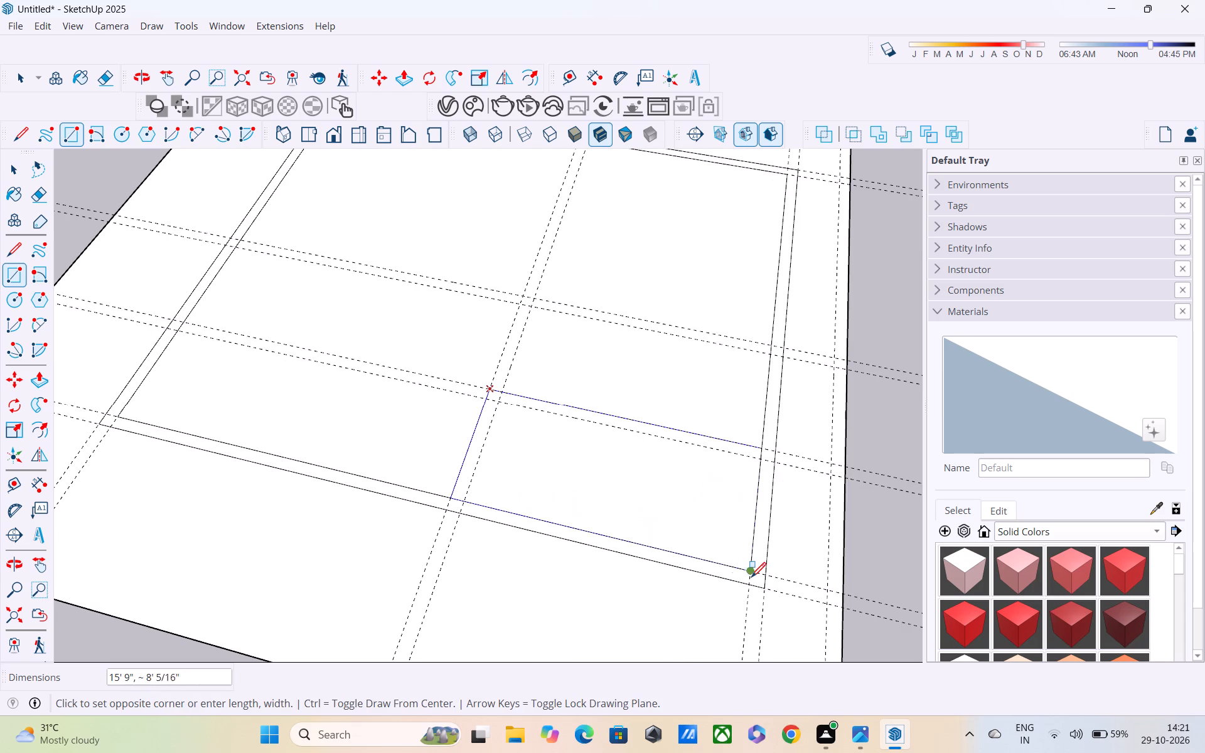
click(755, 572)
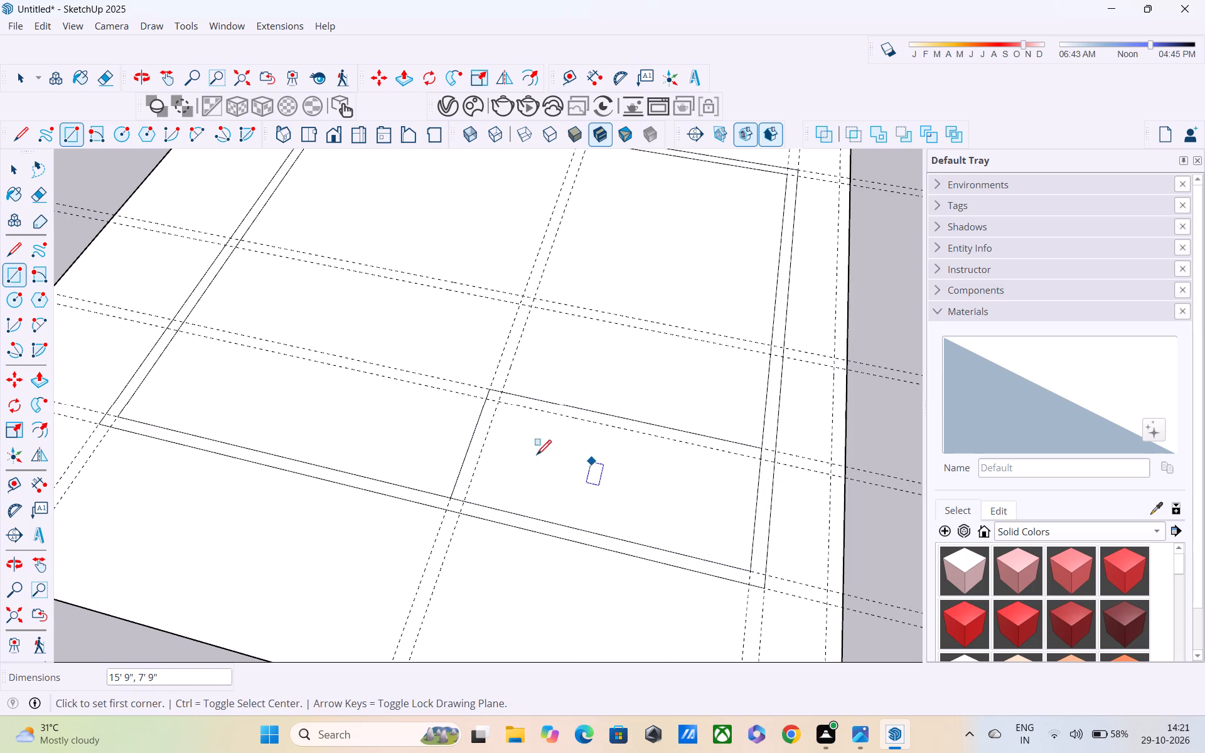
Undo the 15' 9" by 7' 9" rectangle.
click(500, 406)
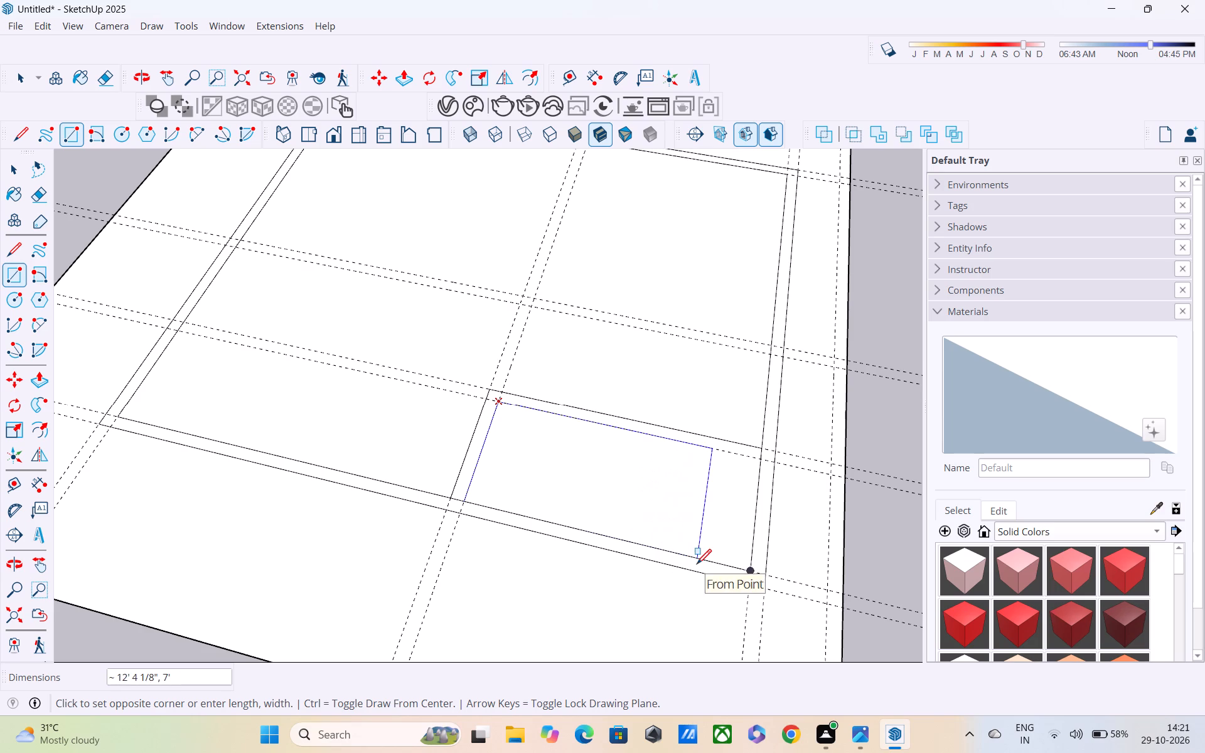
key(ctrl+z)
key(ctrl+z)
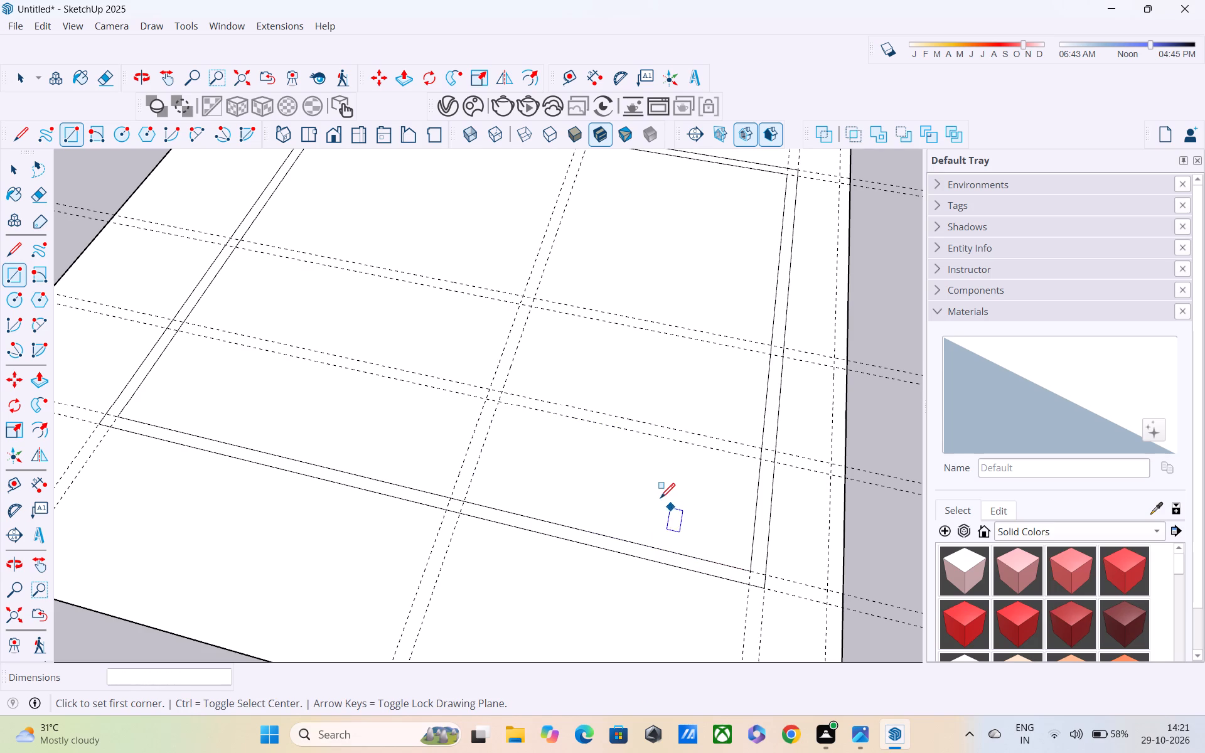
Draw a 16' 6" by 8' 6" rectangle from the same interior guide crossing to the wall outline's nearest outer corner.
click(488, 387)
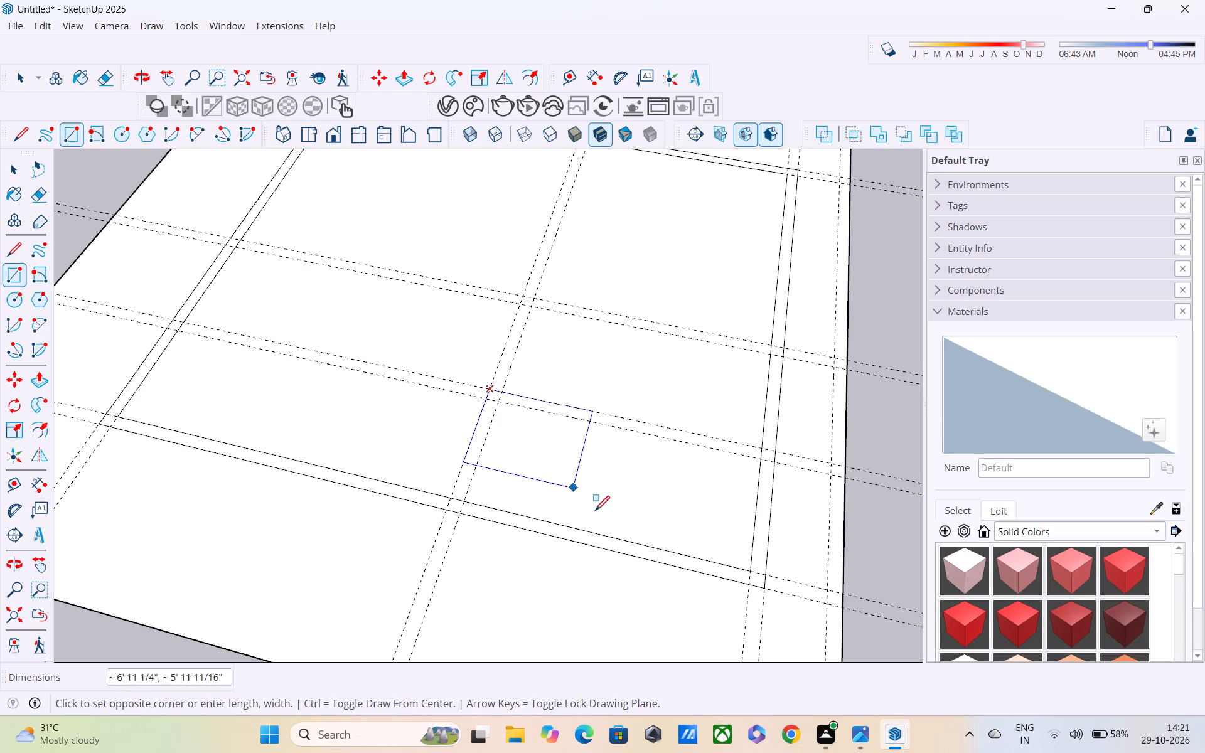
click(764, 591)
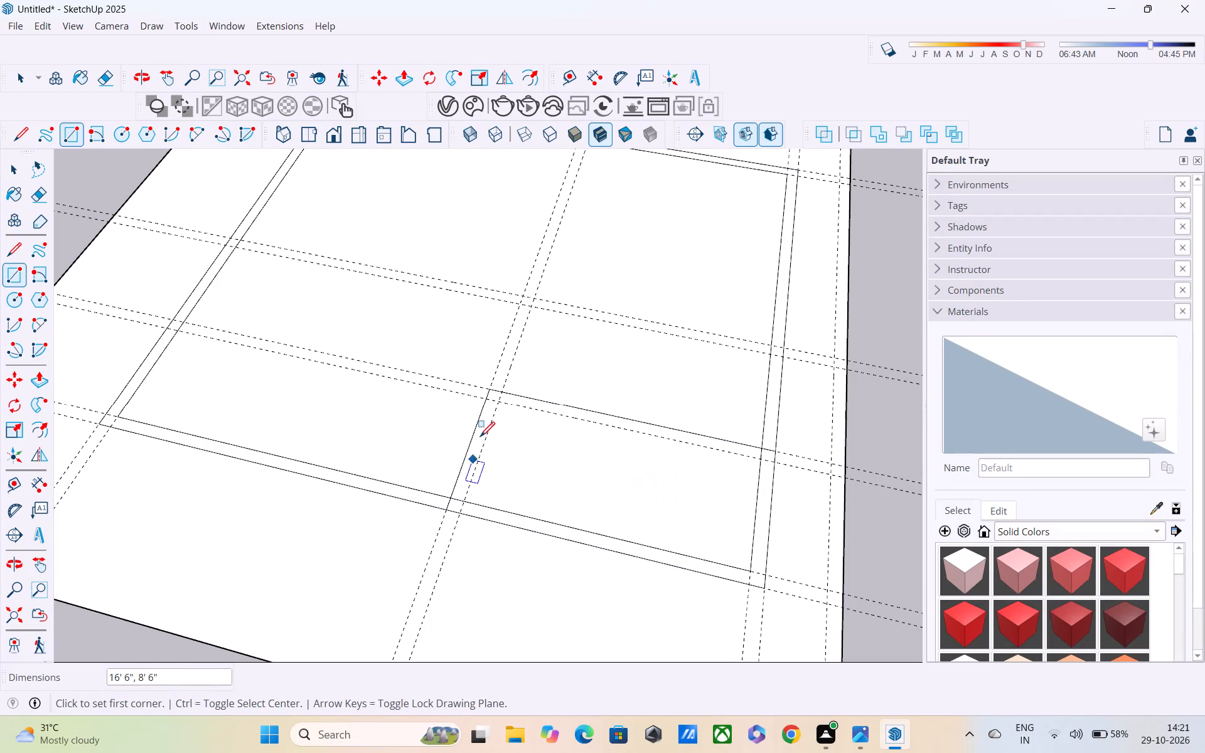
Draw the corner room's inner rectangle from the adjacent guide crossing to the wall outline's inner corner.
click(495, 403)
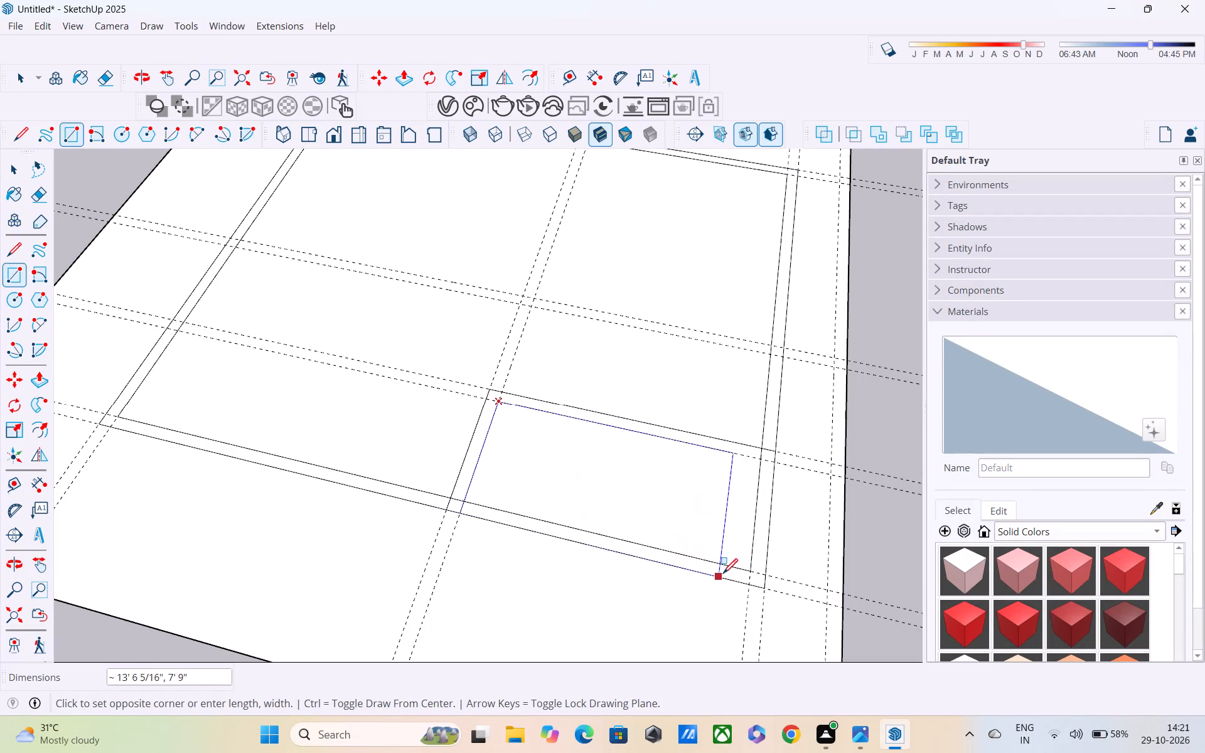
click(747, 567)
Examine the wall outlines, the corner room and the remaining interior guides across the plan.
scroll(731, 535, down, 4)
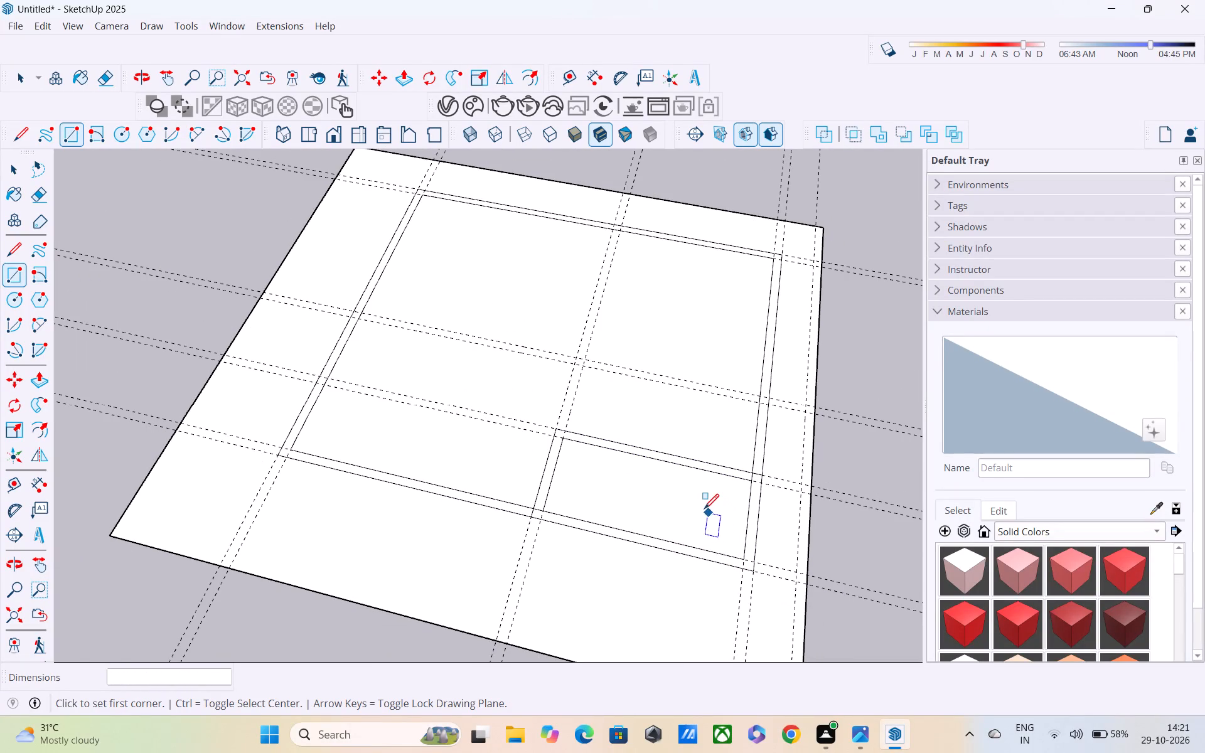
shift+middle_drag(702, 509, 735, 489)
middle_drag(526, 397, 581, 466)
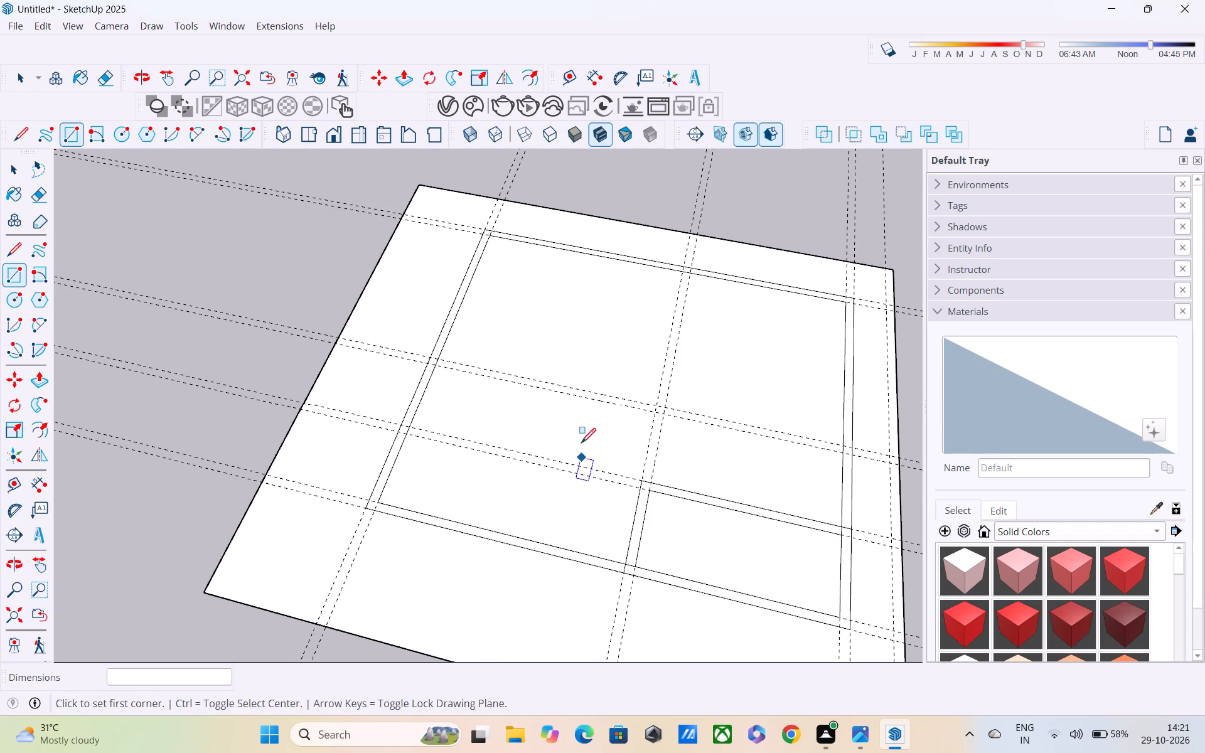
scroll(577, 412, down, 3)
middle_drag(576, 407, 510, 530)
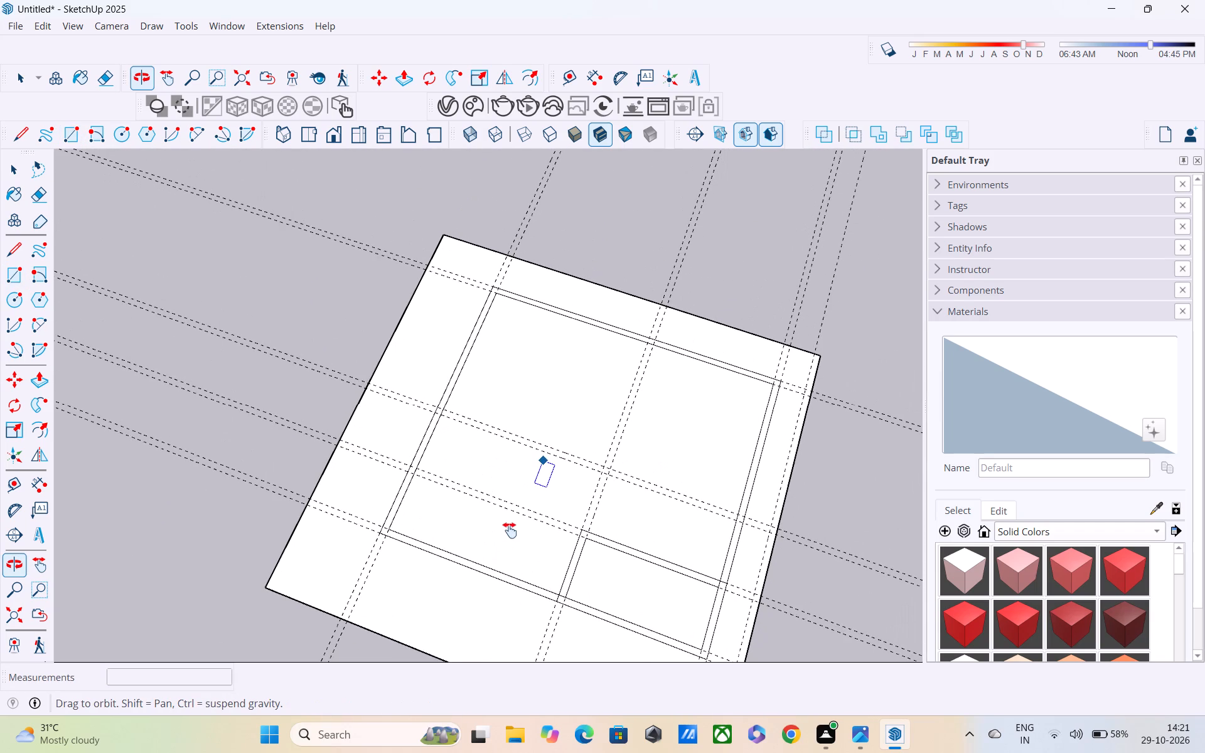
middle_drag(510, 530, 510, 531)
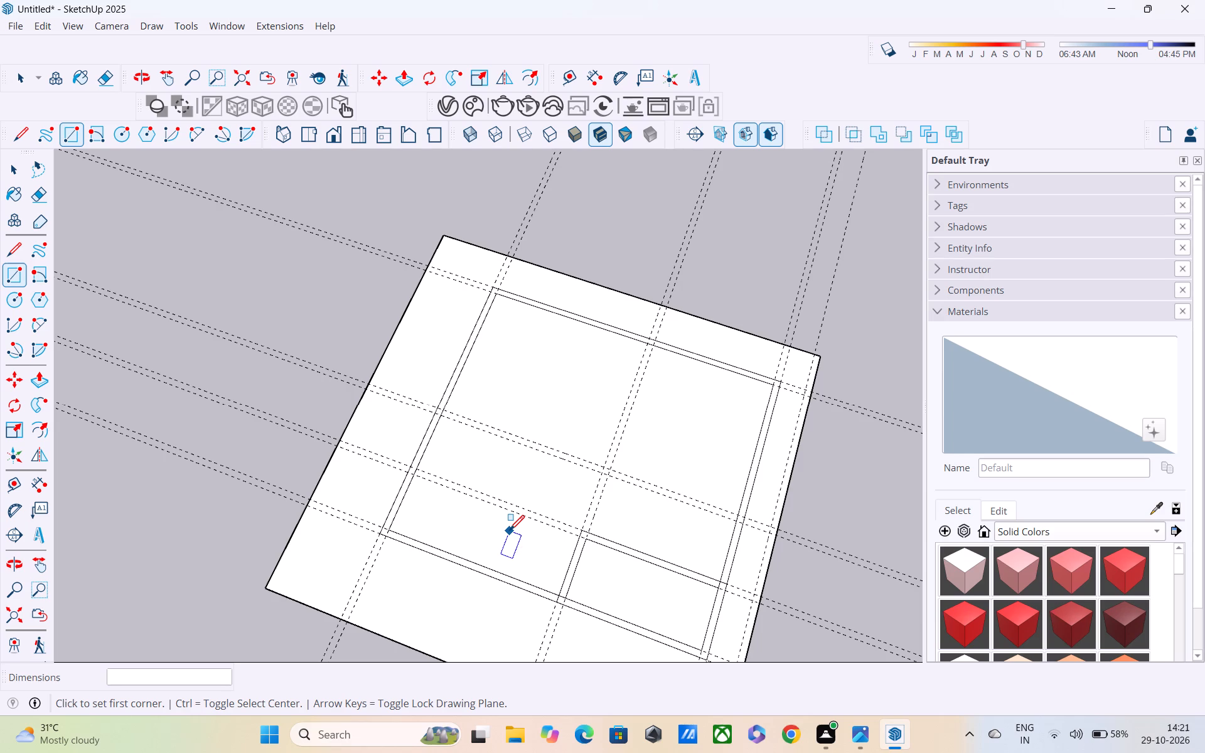
shift+middle_drag(443, 495, 427, 346)
scroll(597, 414, up, 3)
scroll(520, 422, up, 3)
scroll(517, 464, down, 2)
scroll(517, 462, up, 6)
scroll(464, 415, down, 9)
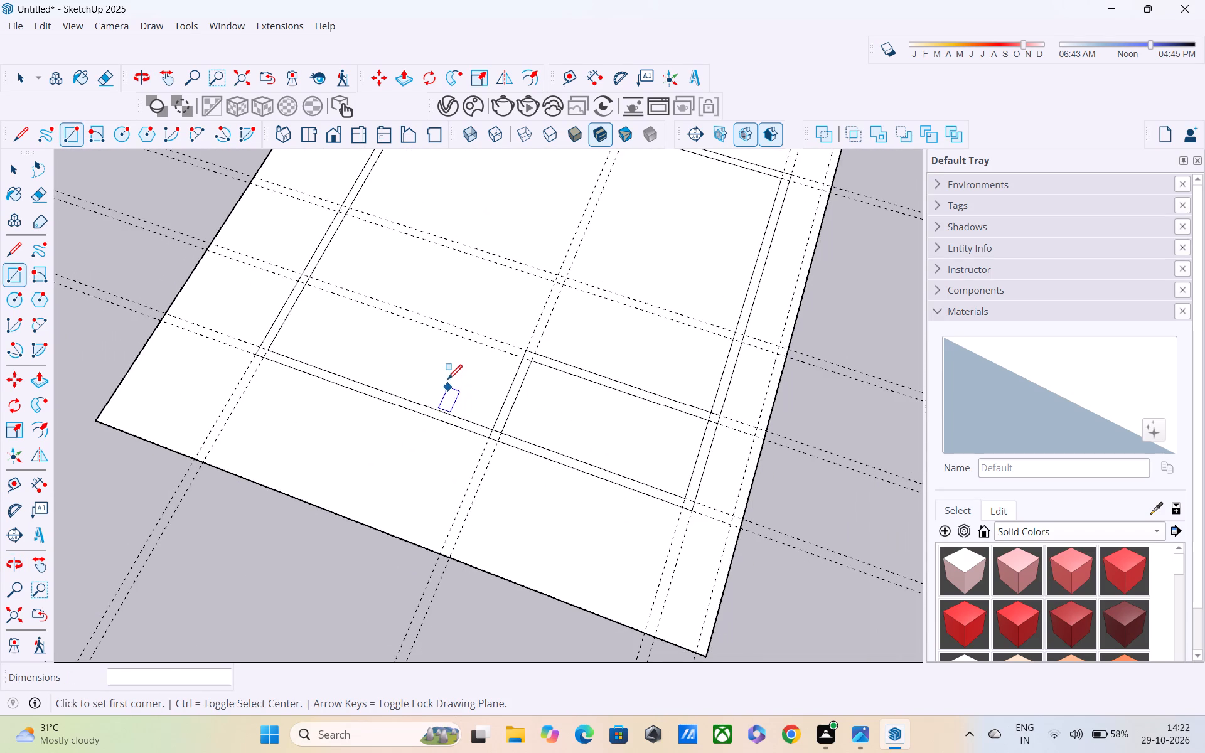
shift+middle_drag(447, 381, 469, 454)
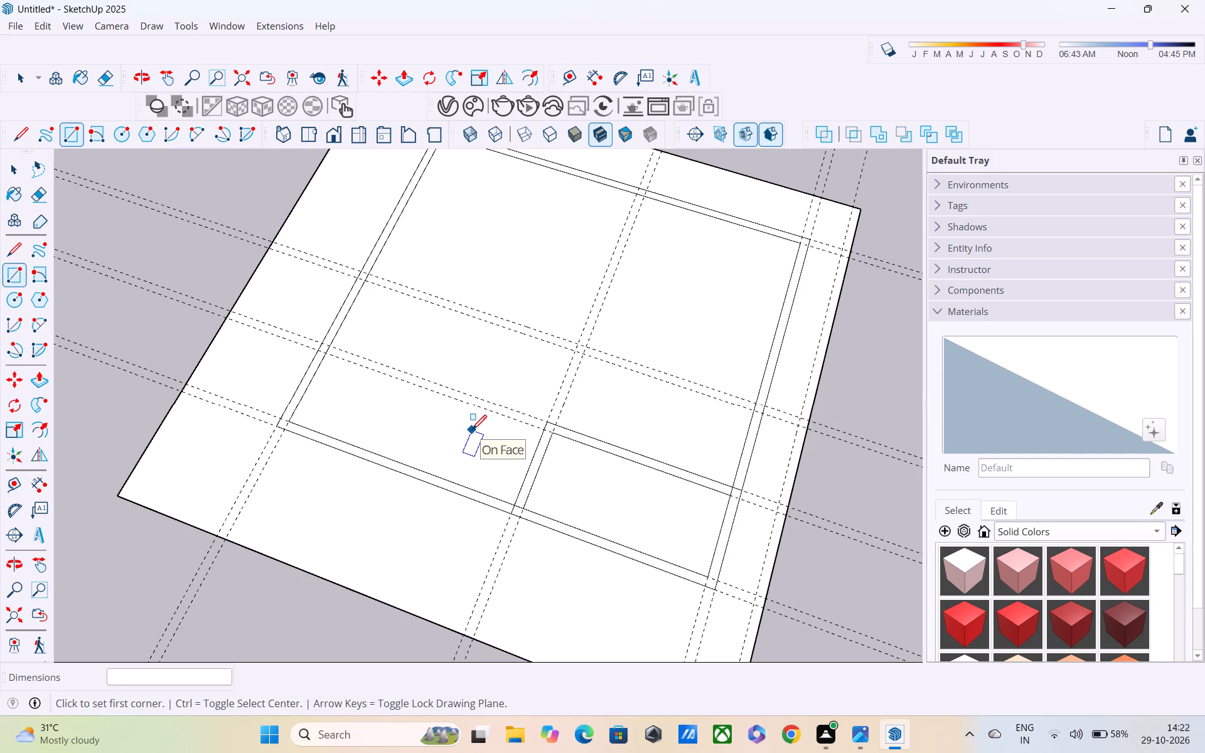
scroll(472, 431, down, 3)
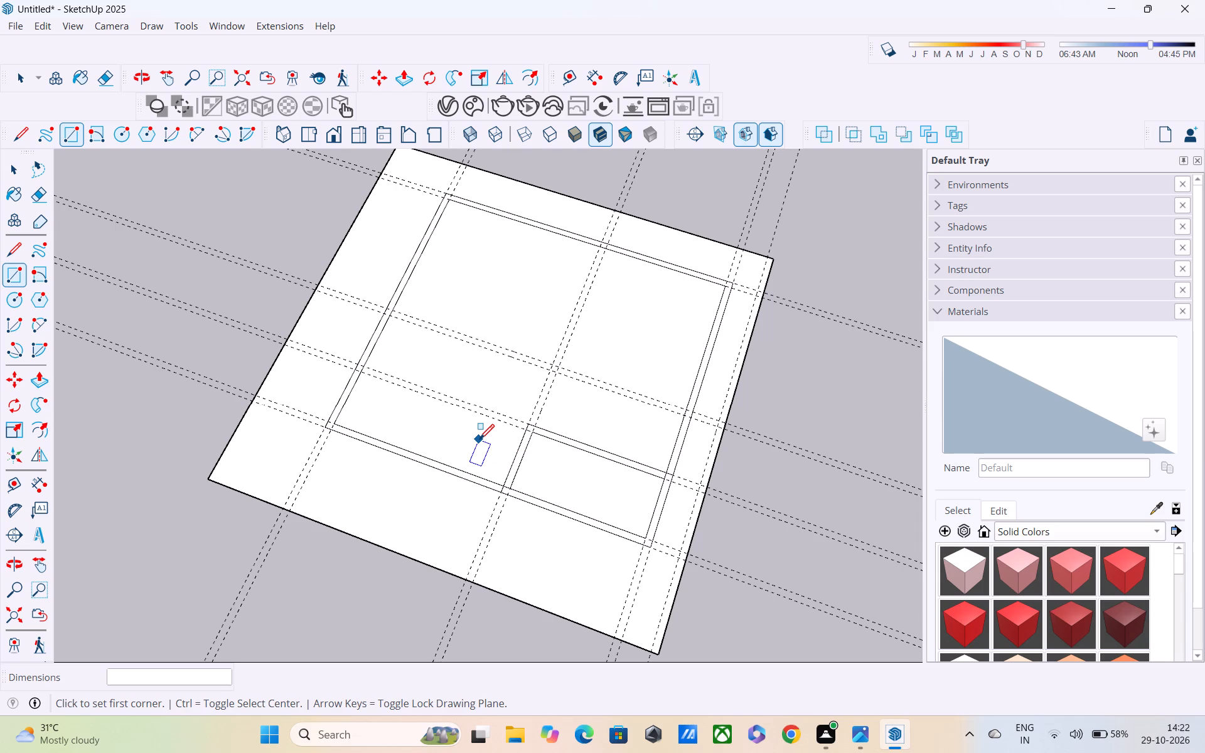
scroll(479, 441, down, 1)
shift+middle_drag(479, 441, 521, 498)
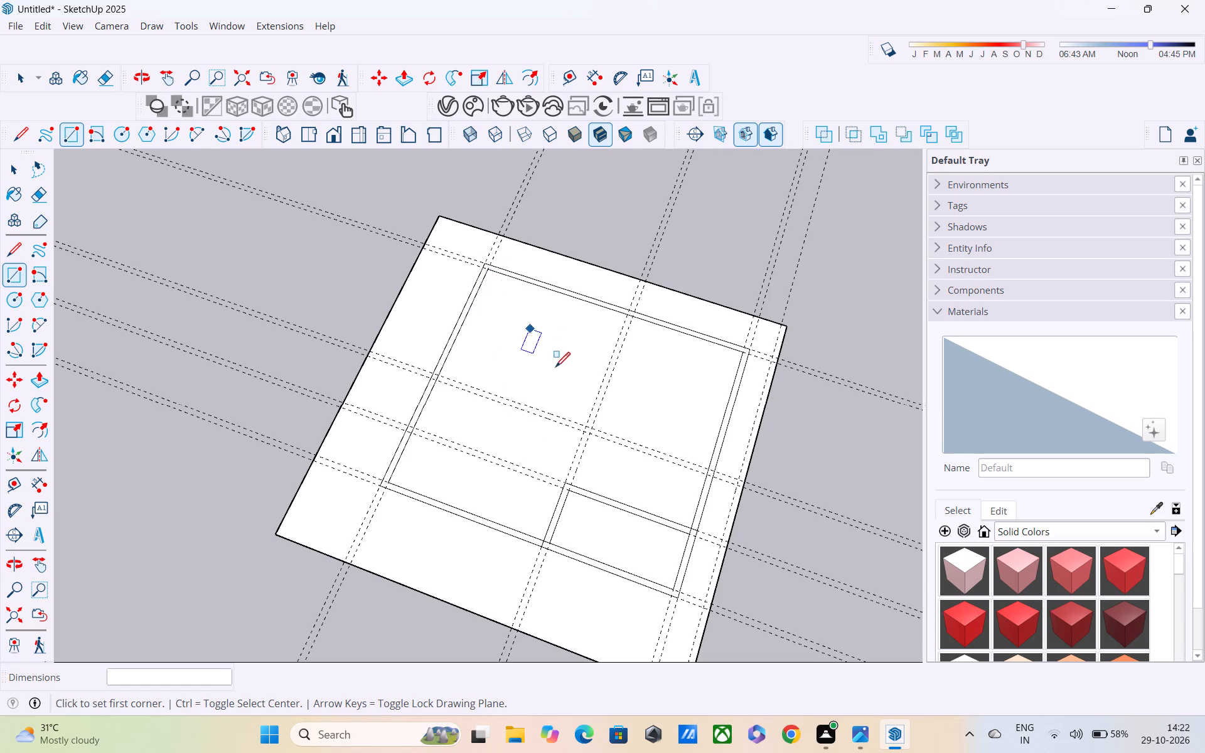
middle_drag(548, 332, 545, 294)
scroll(614, 446, up, 1)
key(space)
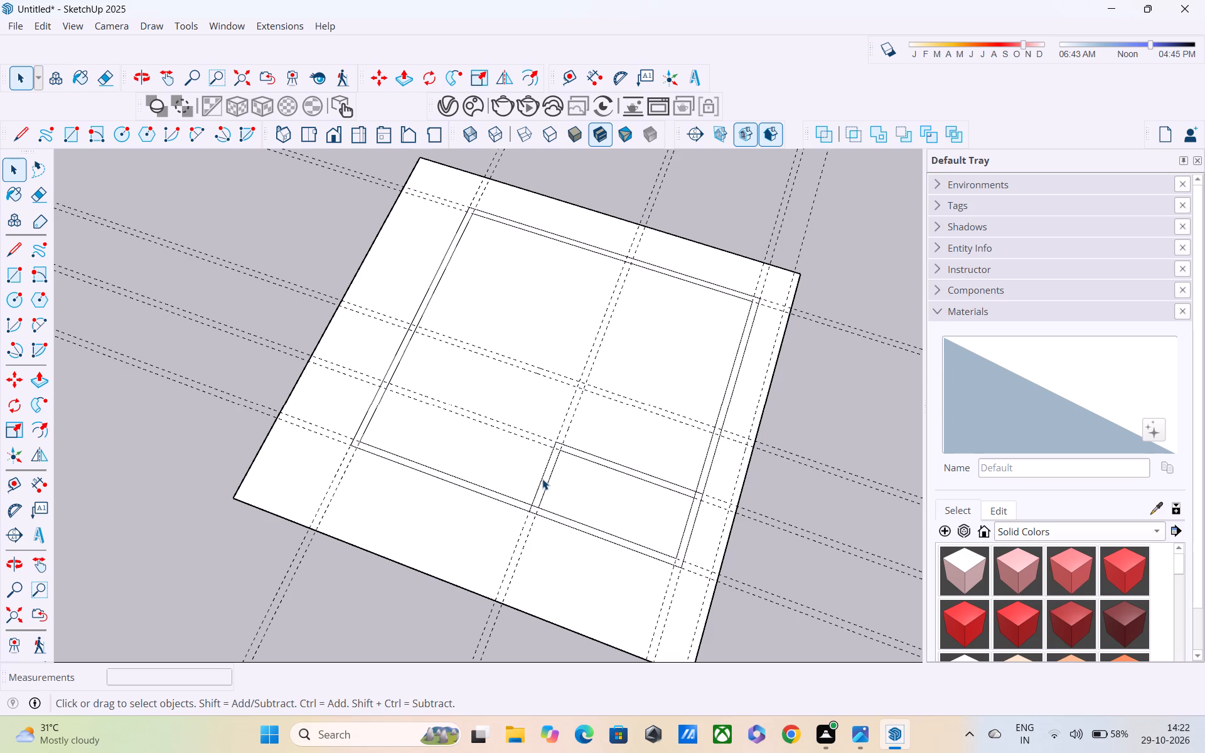
Draw two parallel 35' 9" partition lines along the middle guide pair, between the inner faces of the opposite outer walls.
scroll(542, 479, down, 2)
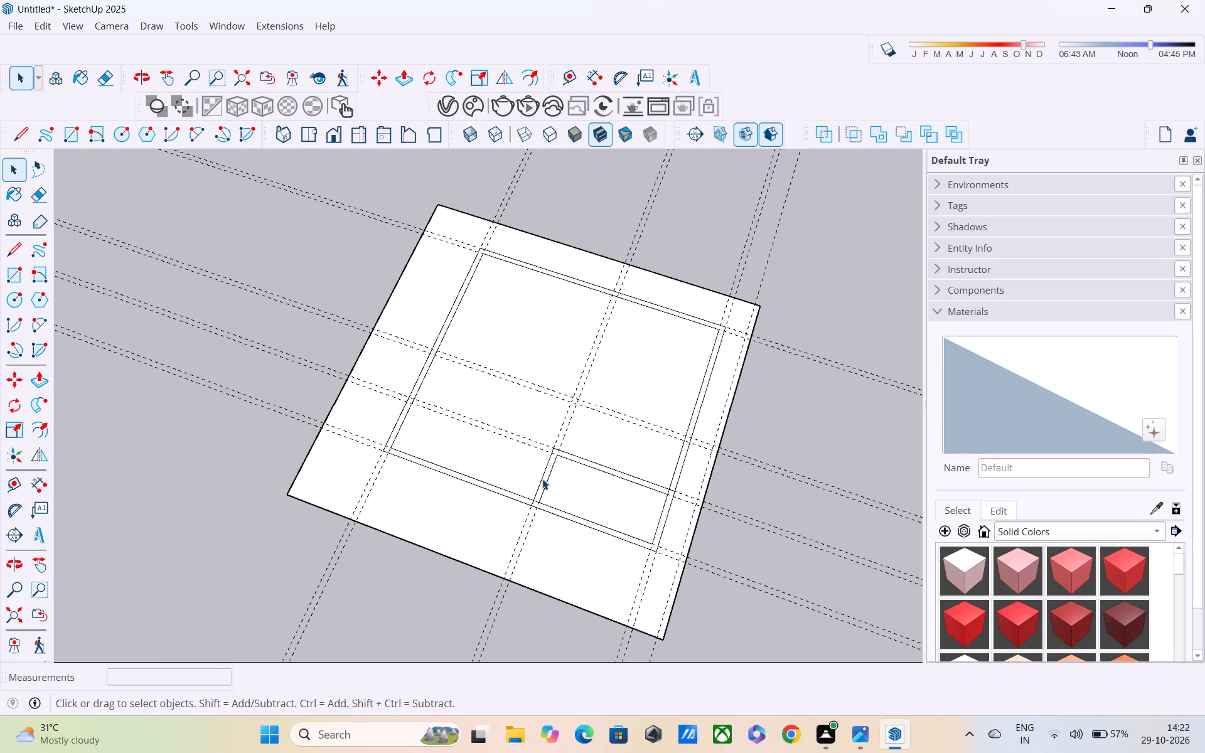
key(l)
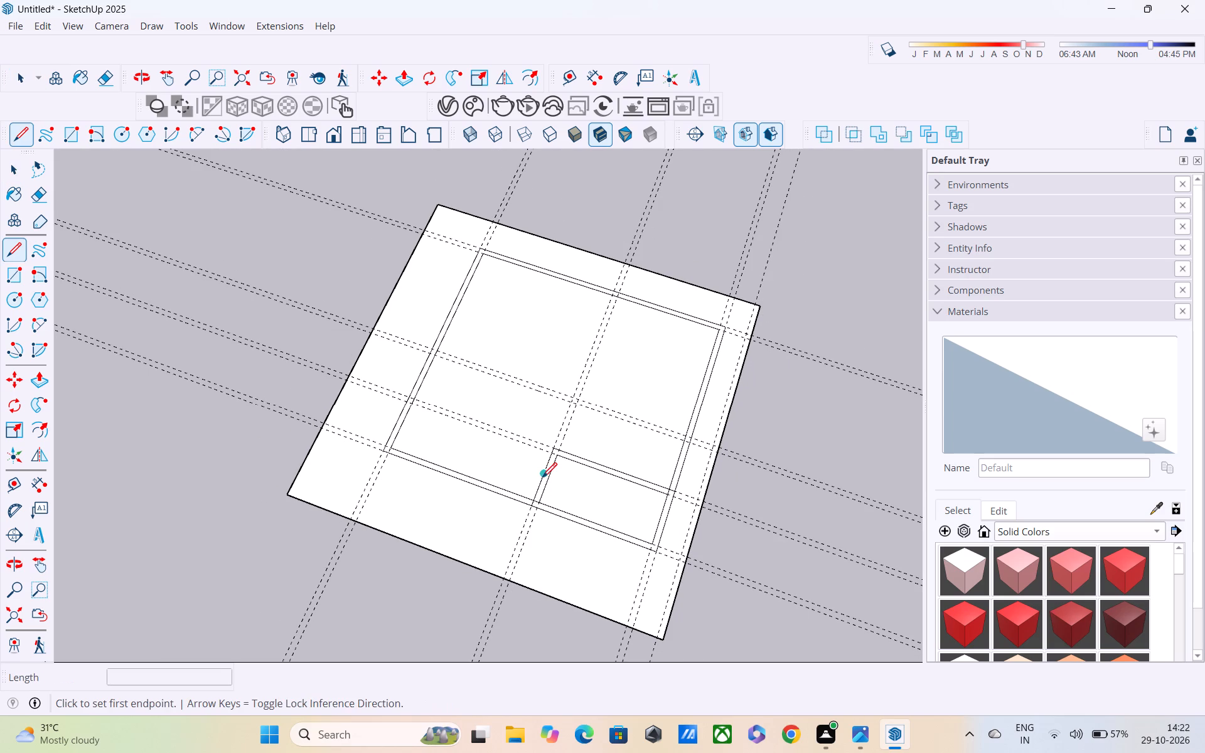
click(437, 357)
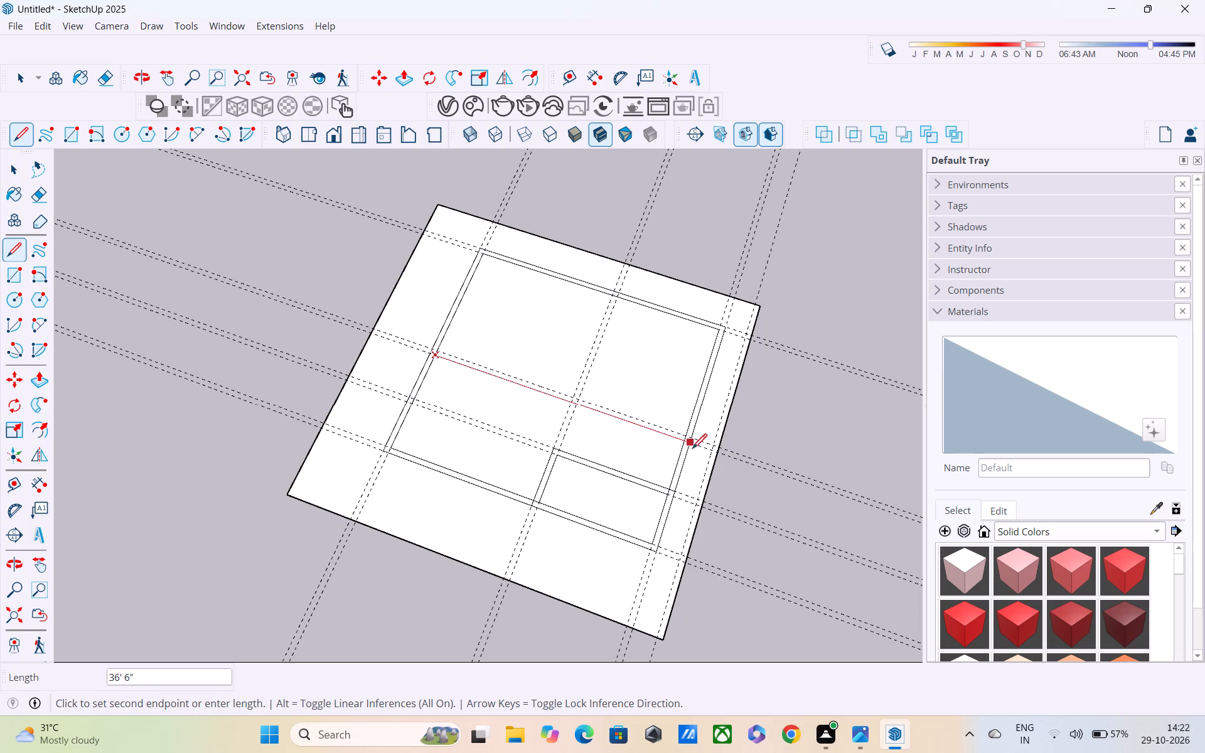
scroll(692, 450, up, 4)
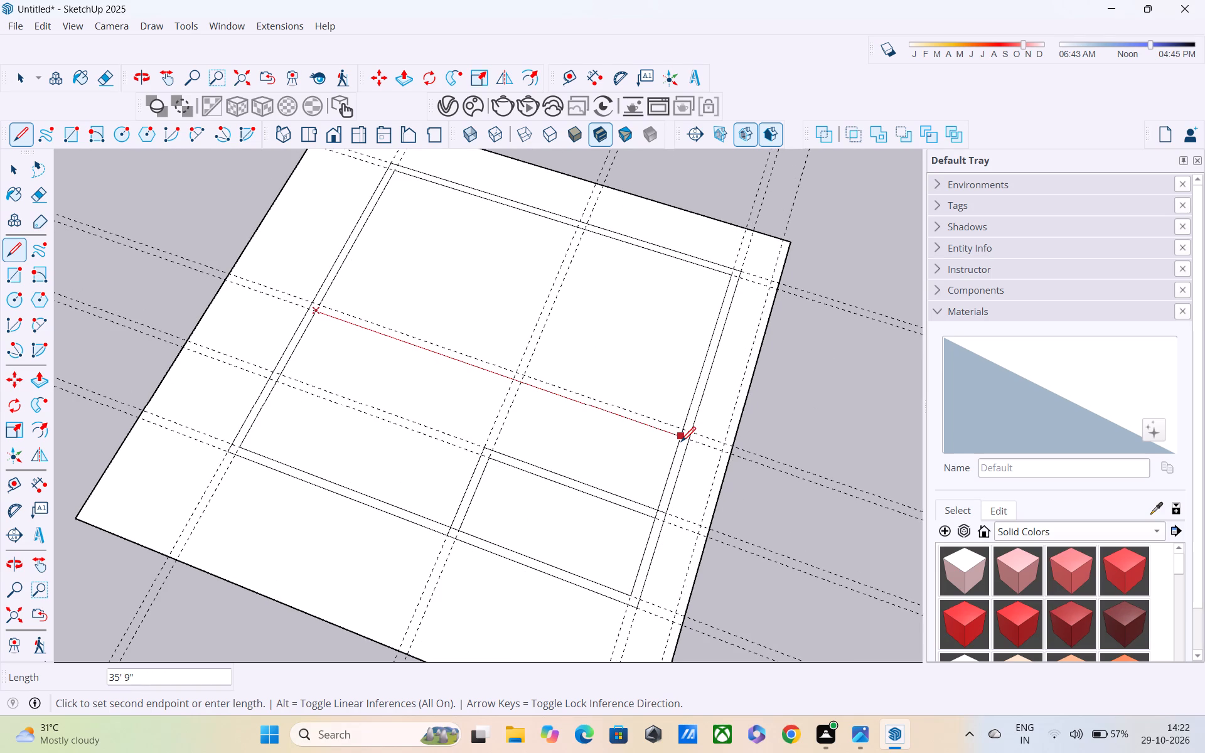
click(681, 444)
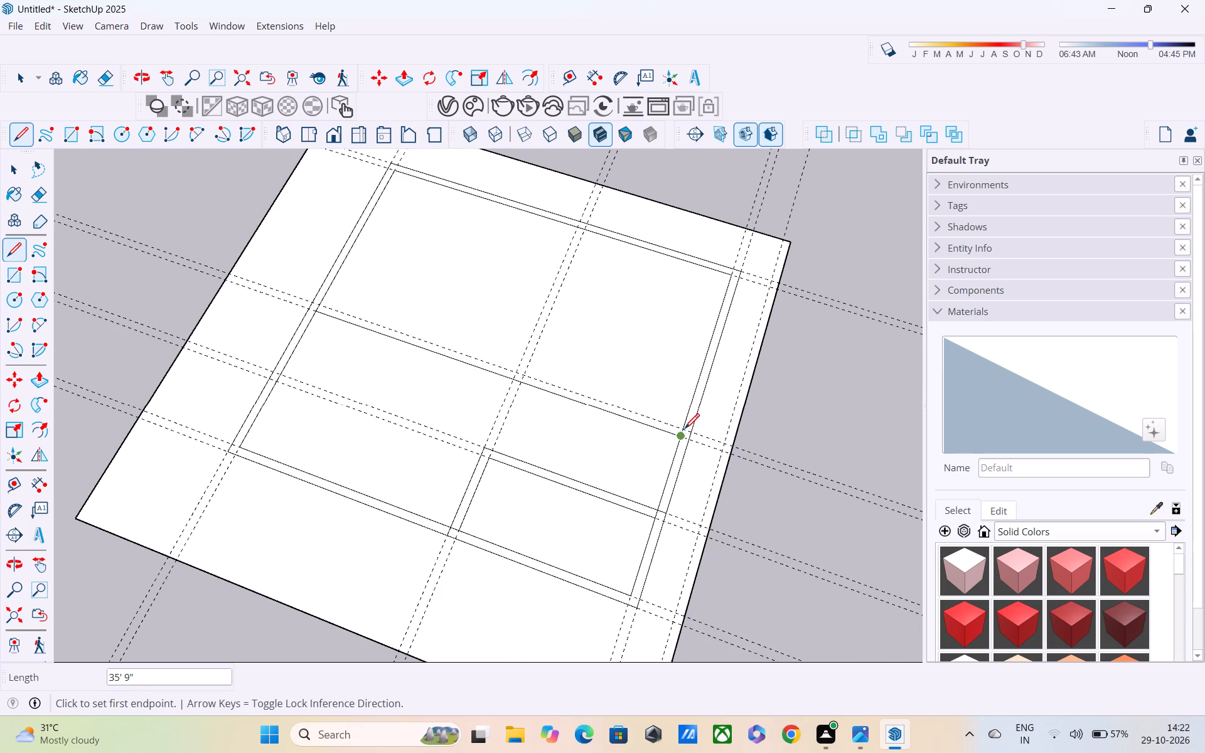
scroll(685, 430, up, 5)
click(680, 430)
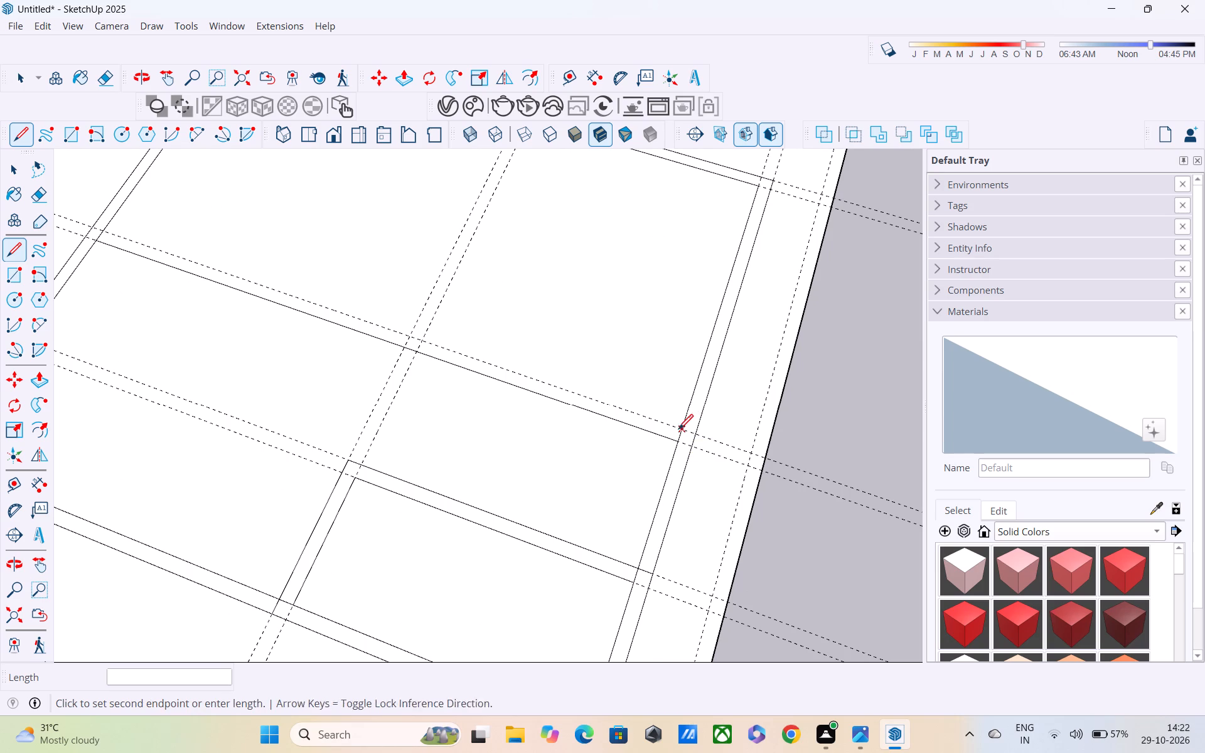
middle_drag(576, 393, 923, 522)
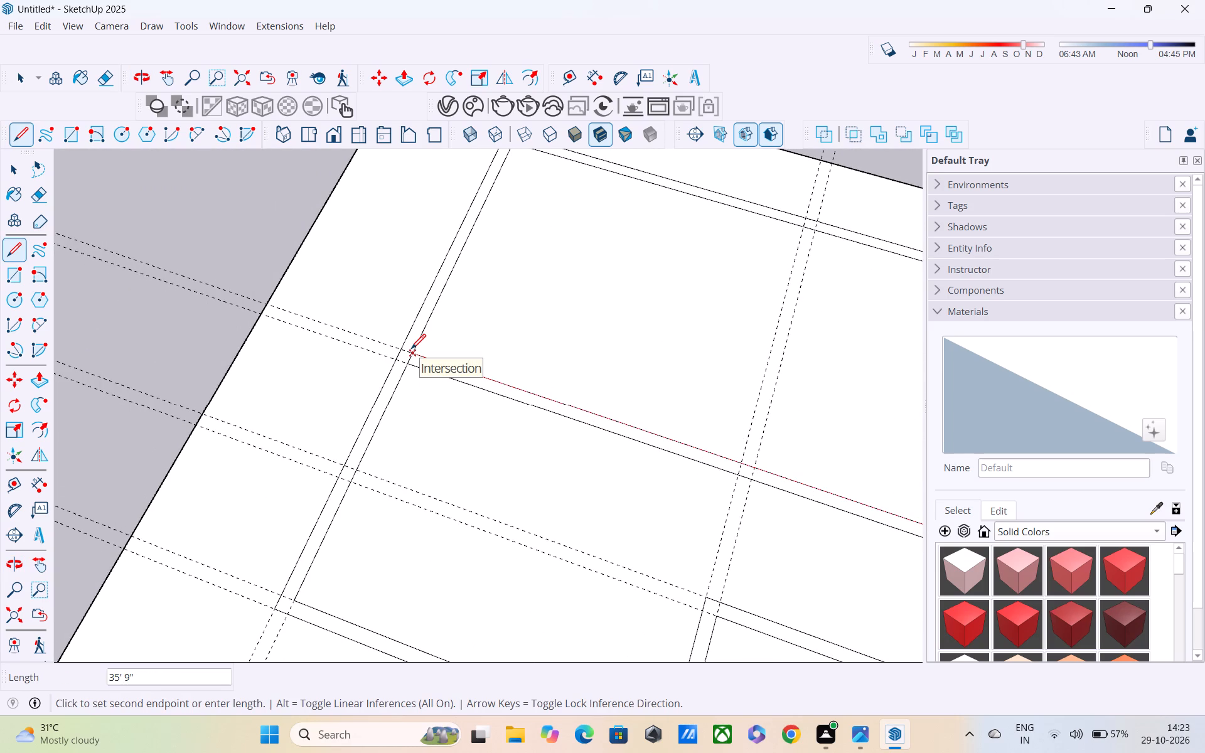
click(410, 353)
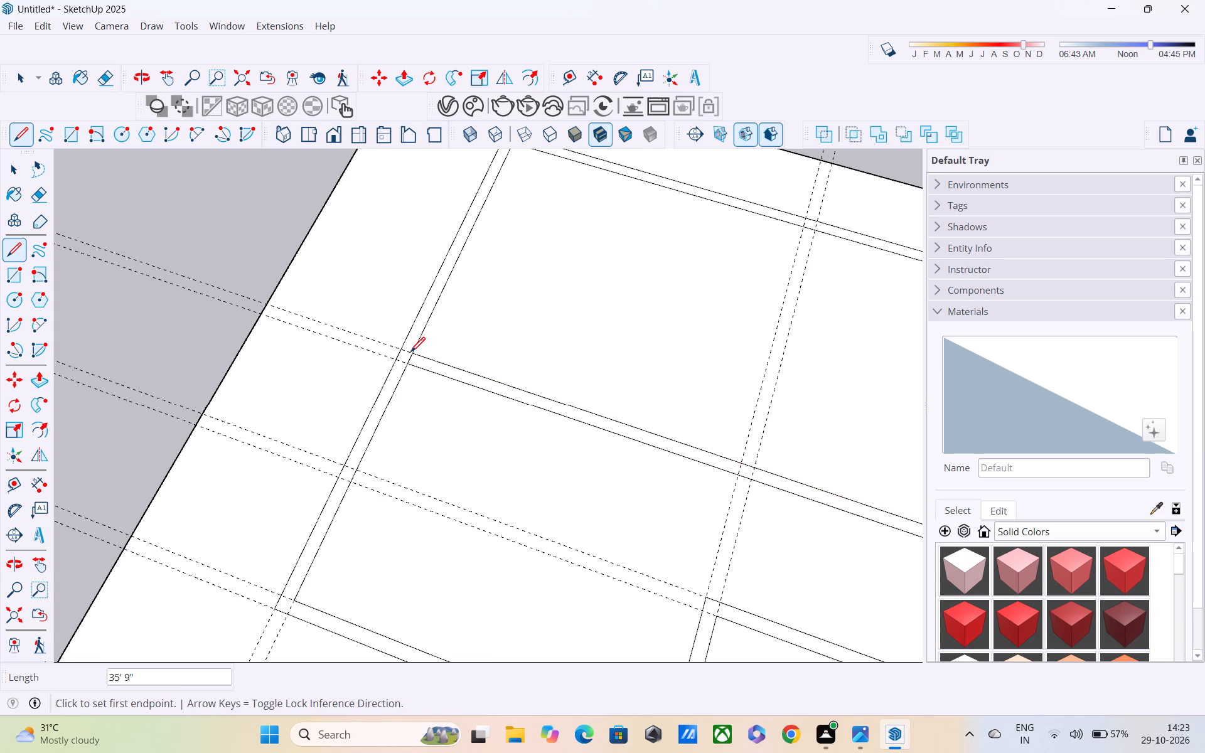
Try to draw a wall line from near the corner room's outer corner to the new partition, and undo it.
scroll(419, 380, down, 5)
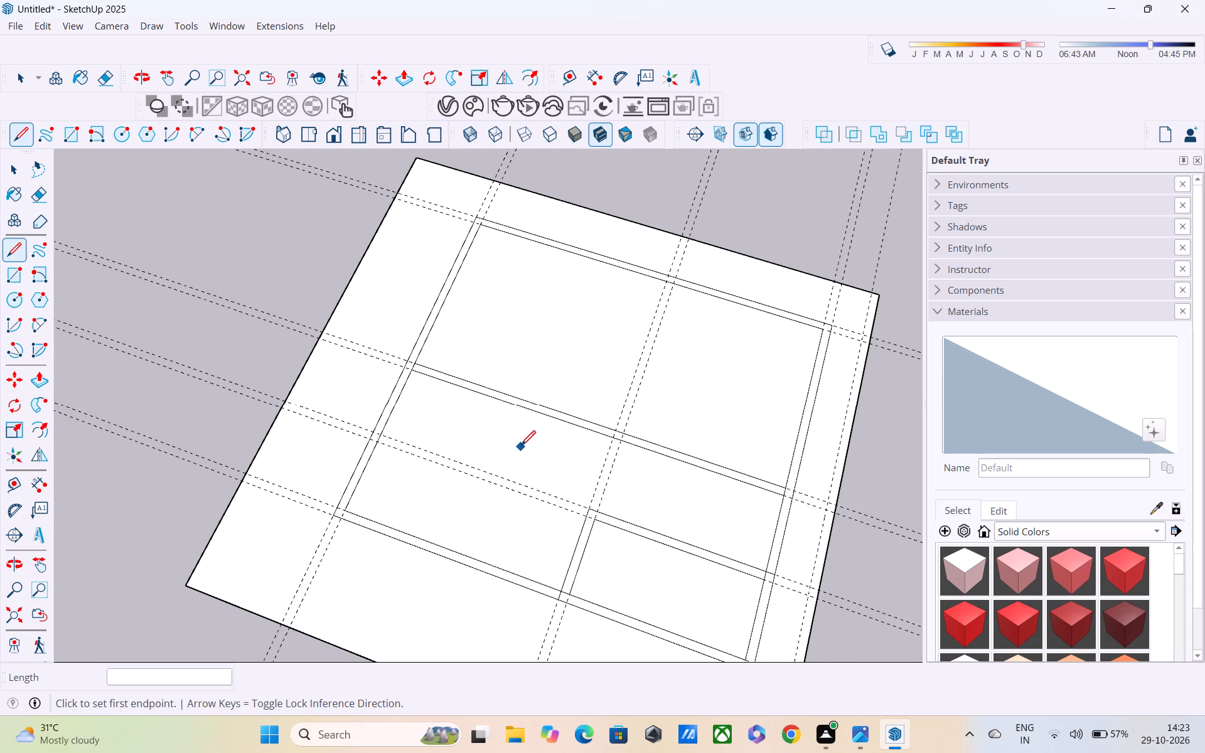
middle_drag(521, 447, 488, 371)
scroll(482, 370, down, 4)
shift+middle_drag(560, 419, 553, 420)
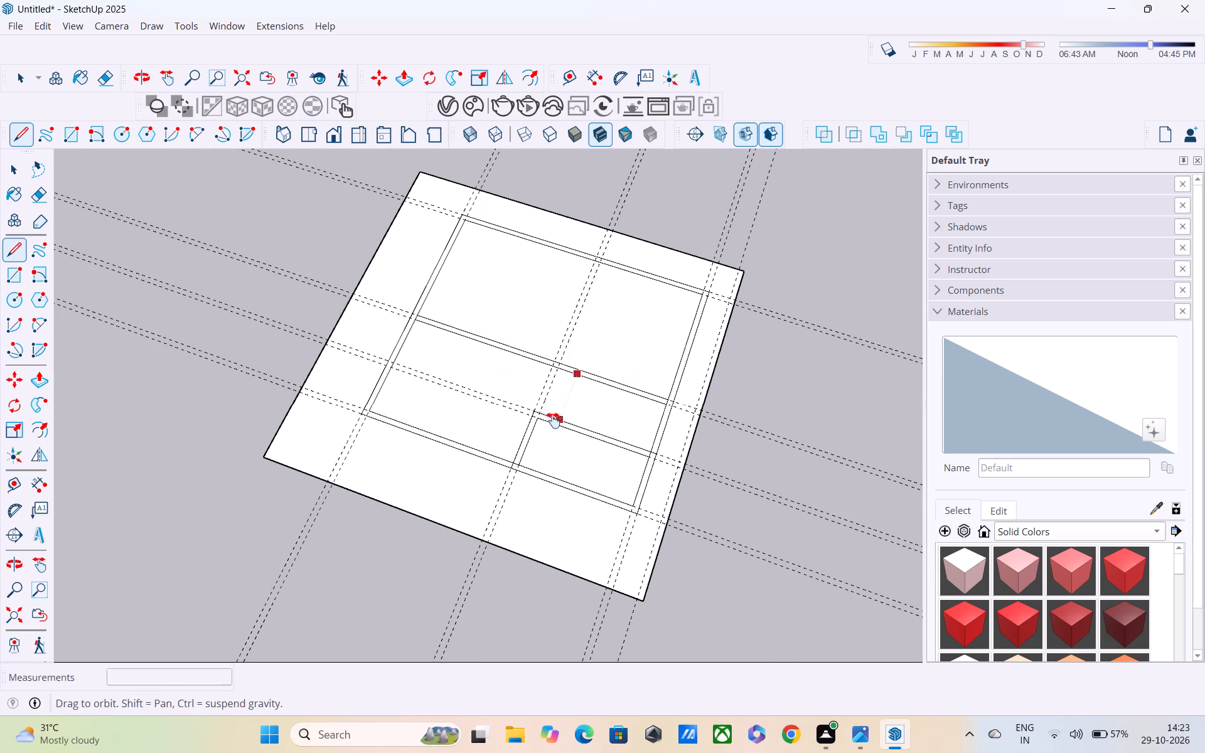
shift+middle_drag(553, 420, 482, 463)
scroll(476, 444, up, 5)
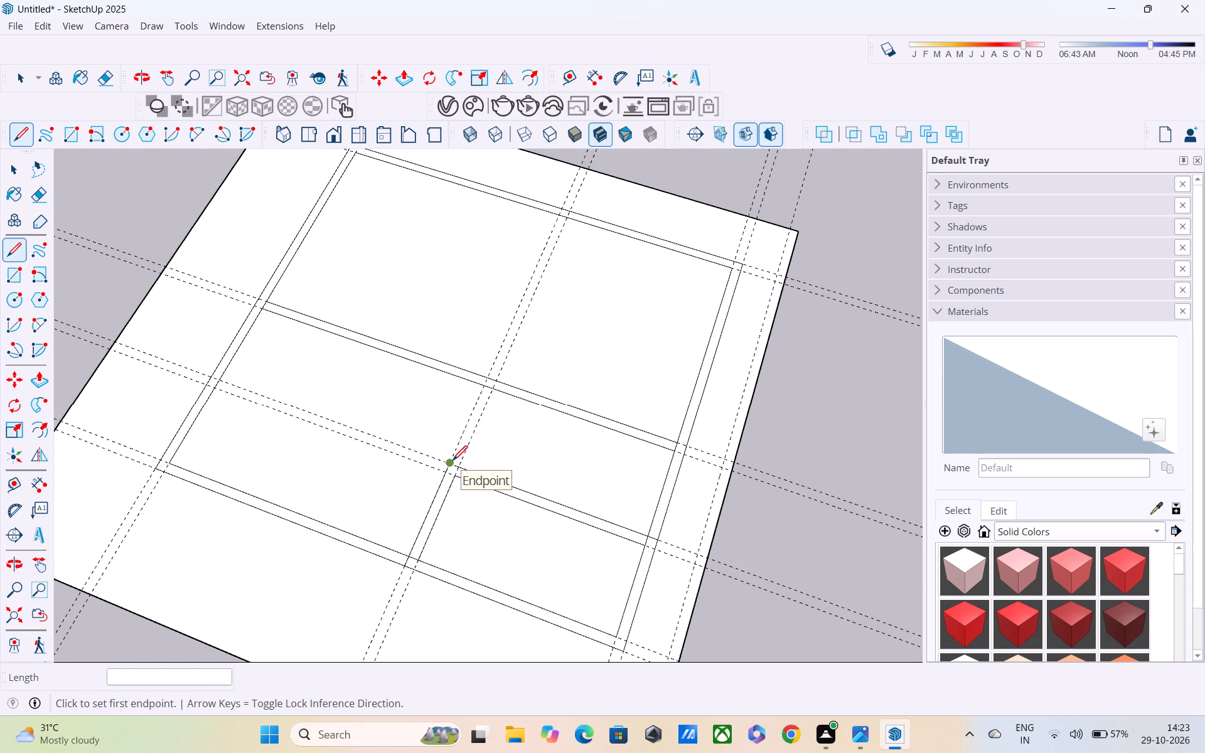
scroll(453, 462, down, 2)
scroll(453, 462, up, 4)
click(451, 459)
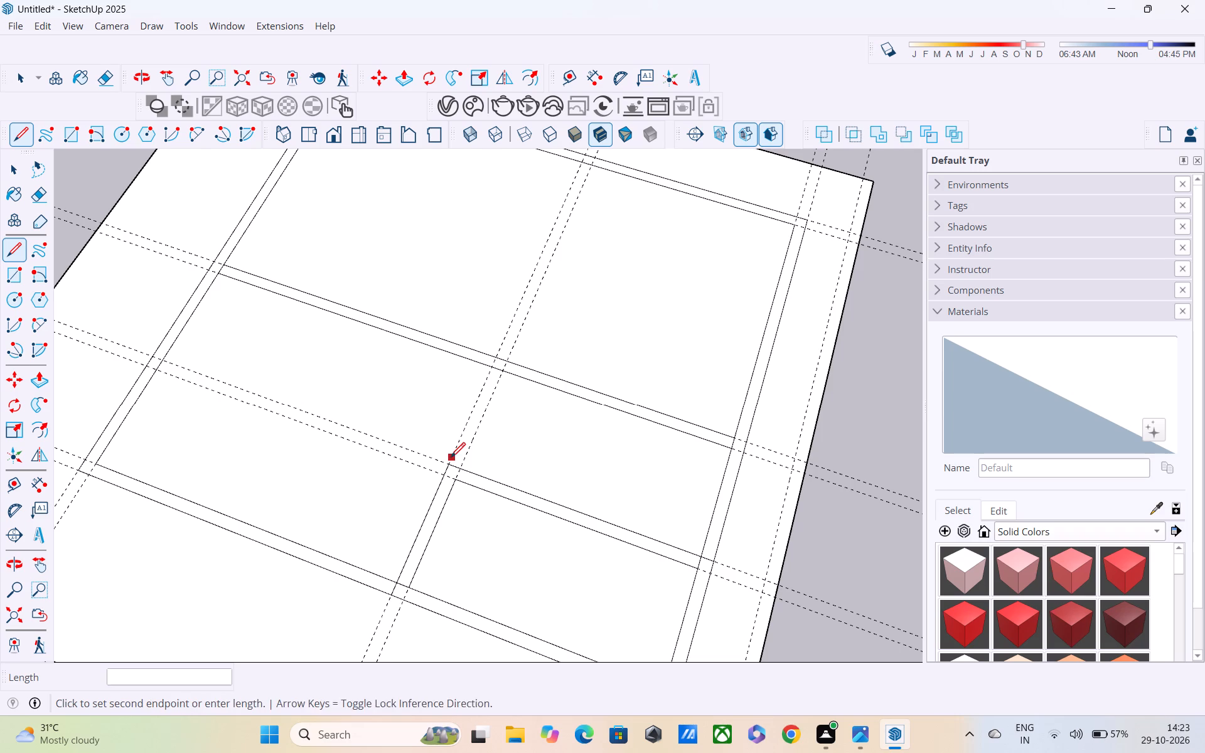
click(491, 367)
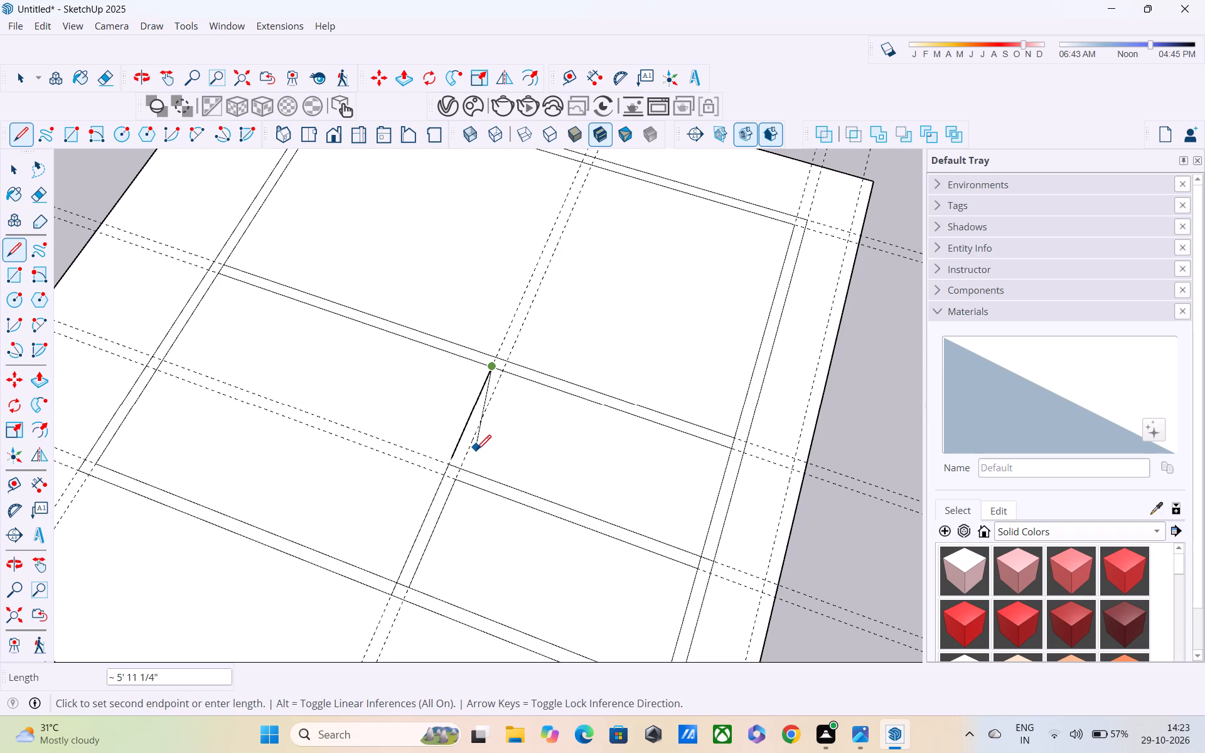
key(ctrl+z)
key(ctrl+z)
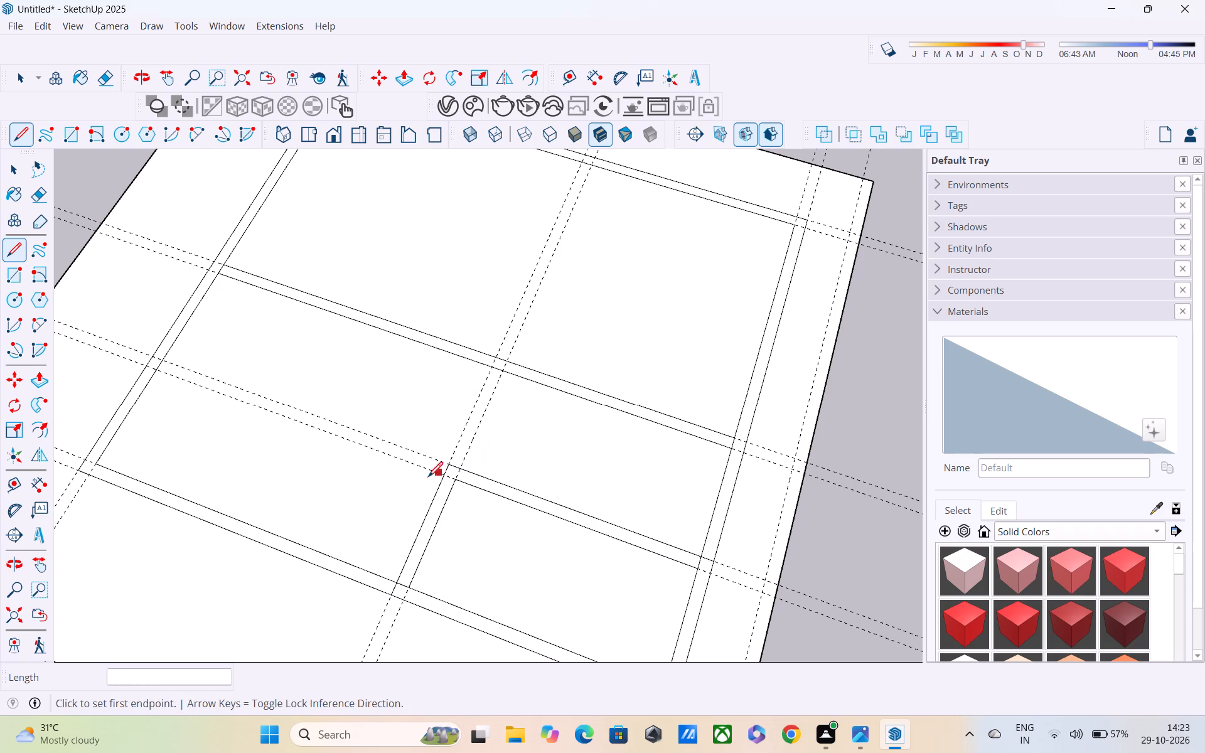
Draw two parallel wall lines along the crossing guides, joining the corner room's wall to the long partition.
click(449, 466)
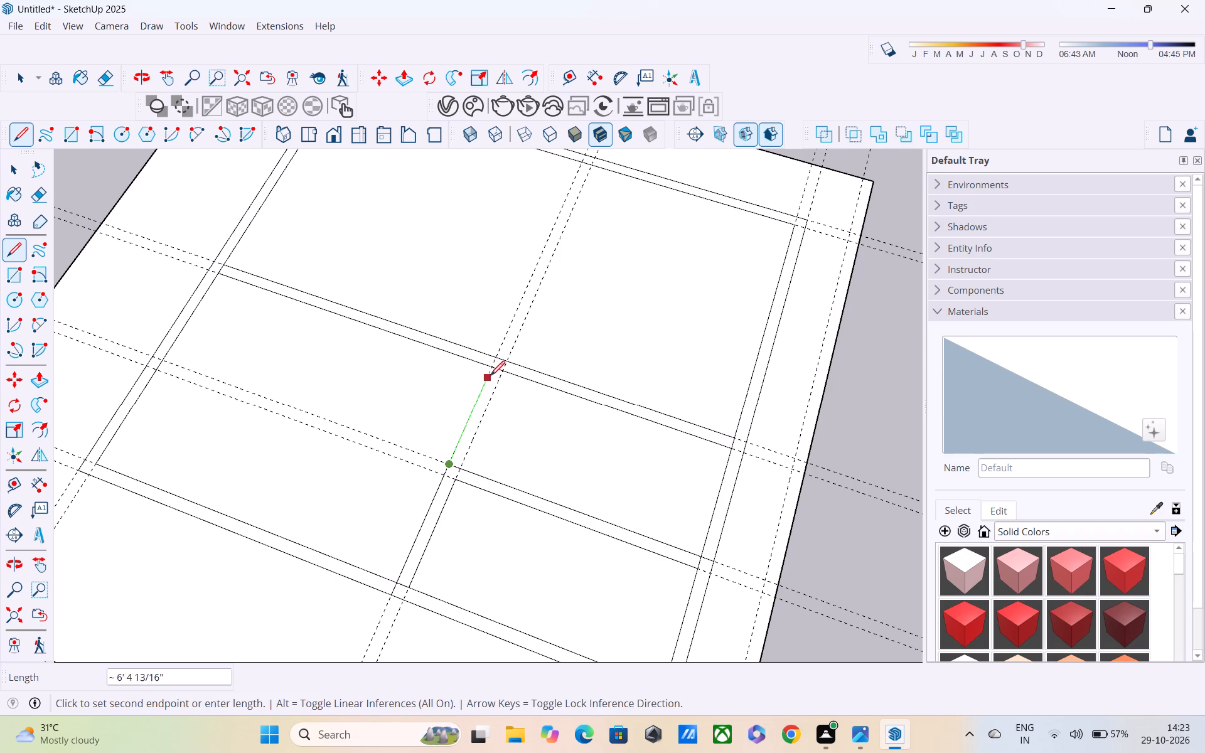
click(491, 372)
click(503, 371)
click(463, 467)
Draw a short line across the wall thickness from the outer wall's inner corner to its outer line, on the side away from the corner room.
scroll(453, 471, down, 3)
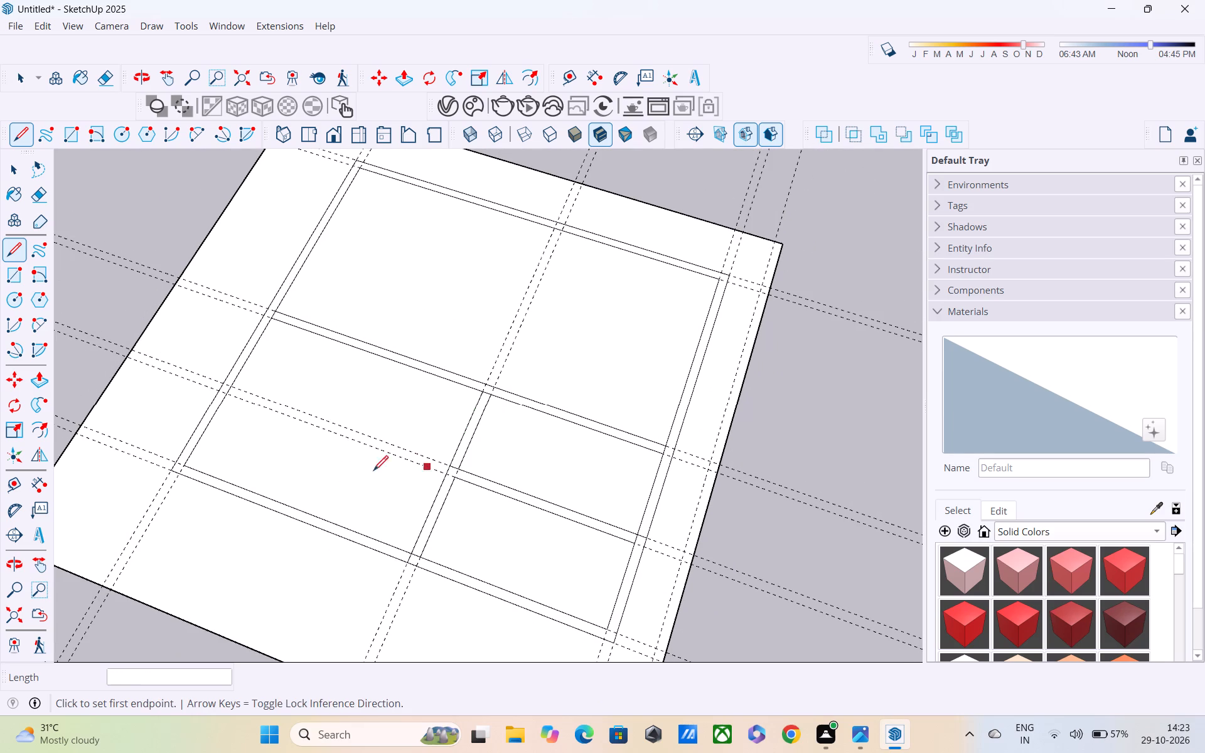
shift+middle_drag(333, 468, 492, 462)
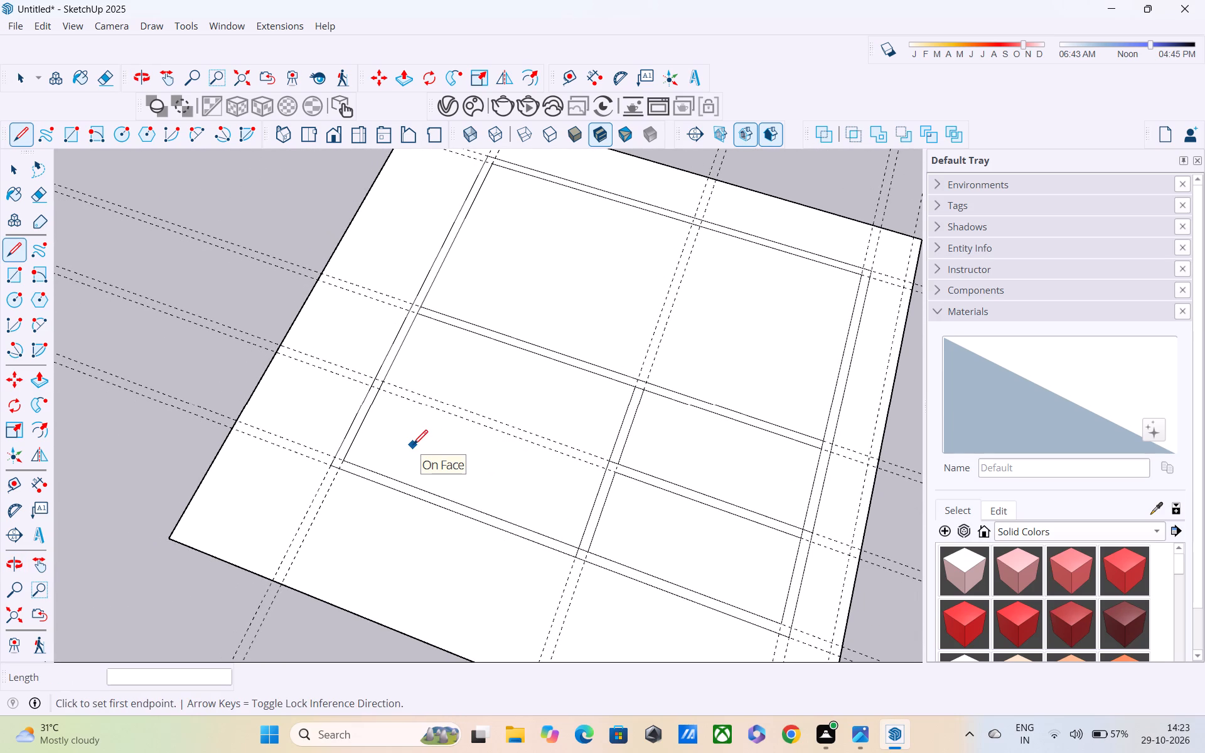
scroll(413, 446, up, 1)
scroll(412, 449, down, 3)
middle_drag(407, 466, 394, 411)
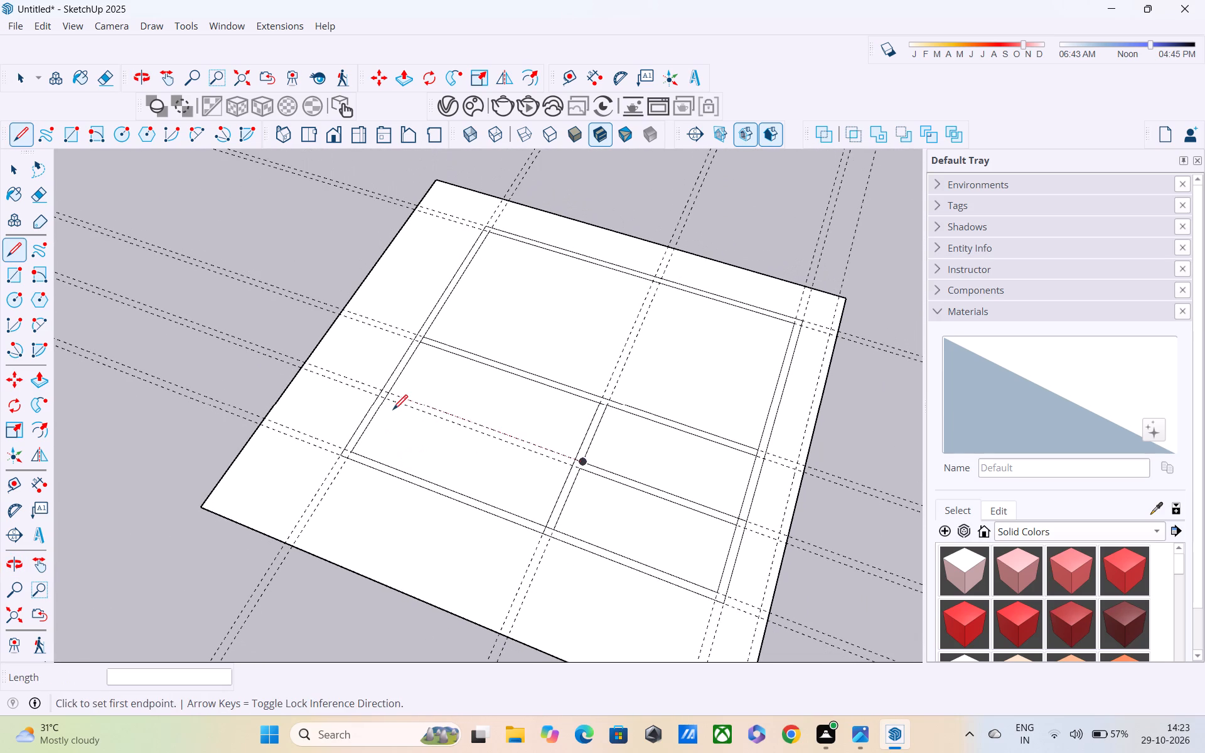
scroll(380, 451, up, 6)
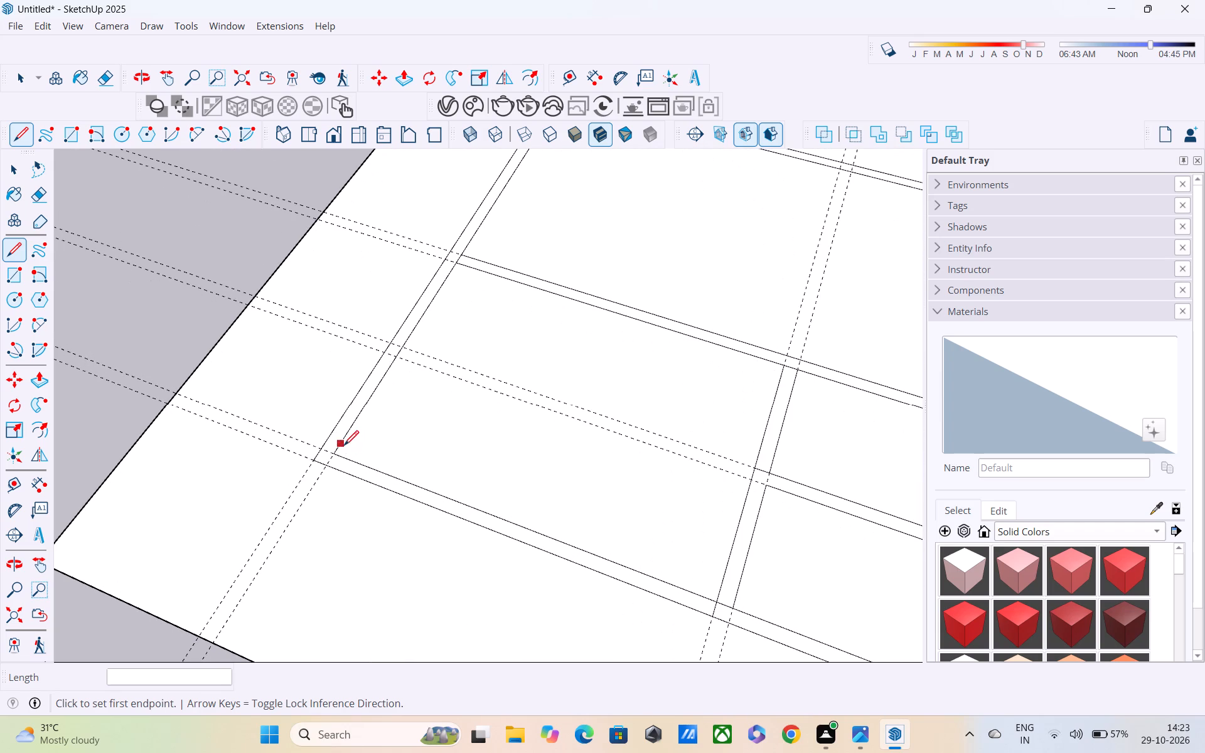
click(333, 456)
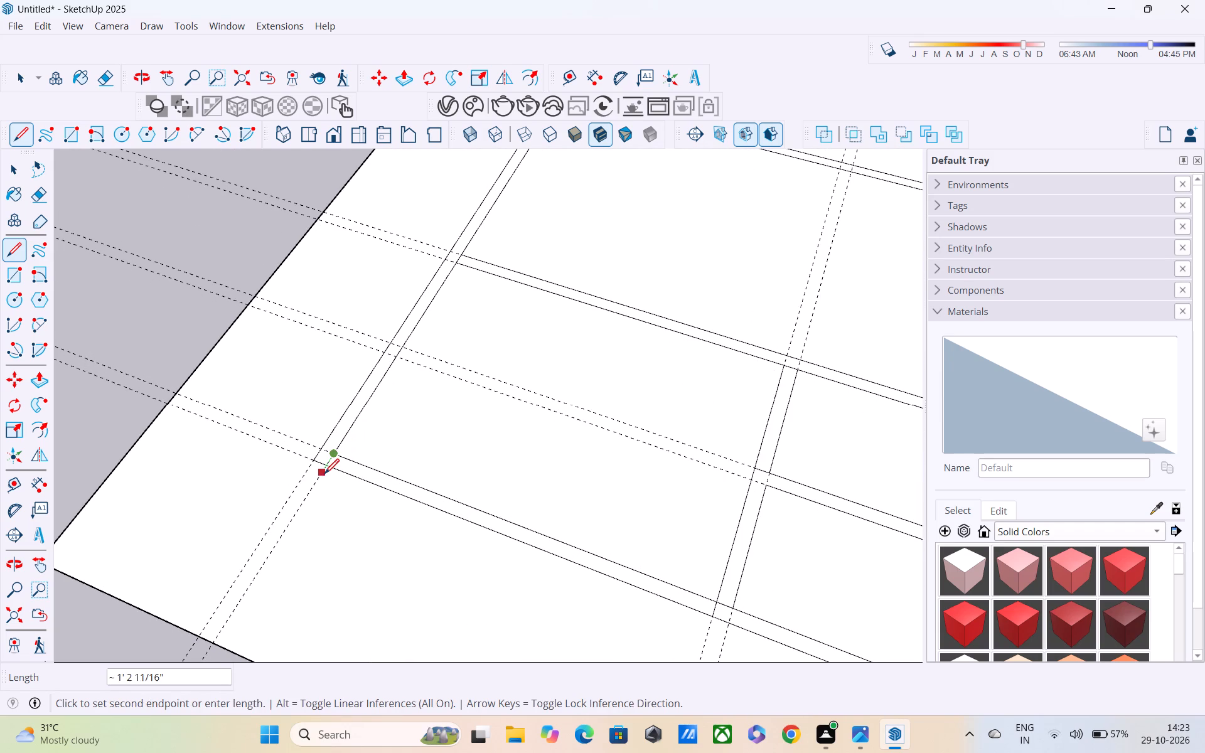
click(326, 471)
scroll(326, 471, down, 1)
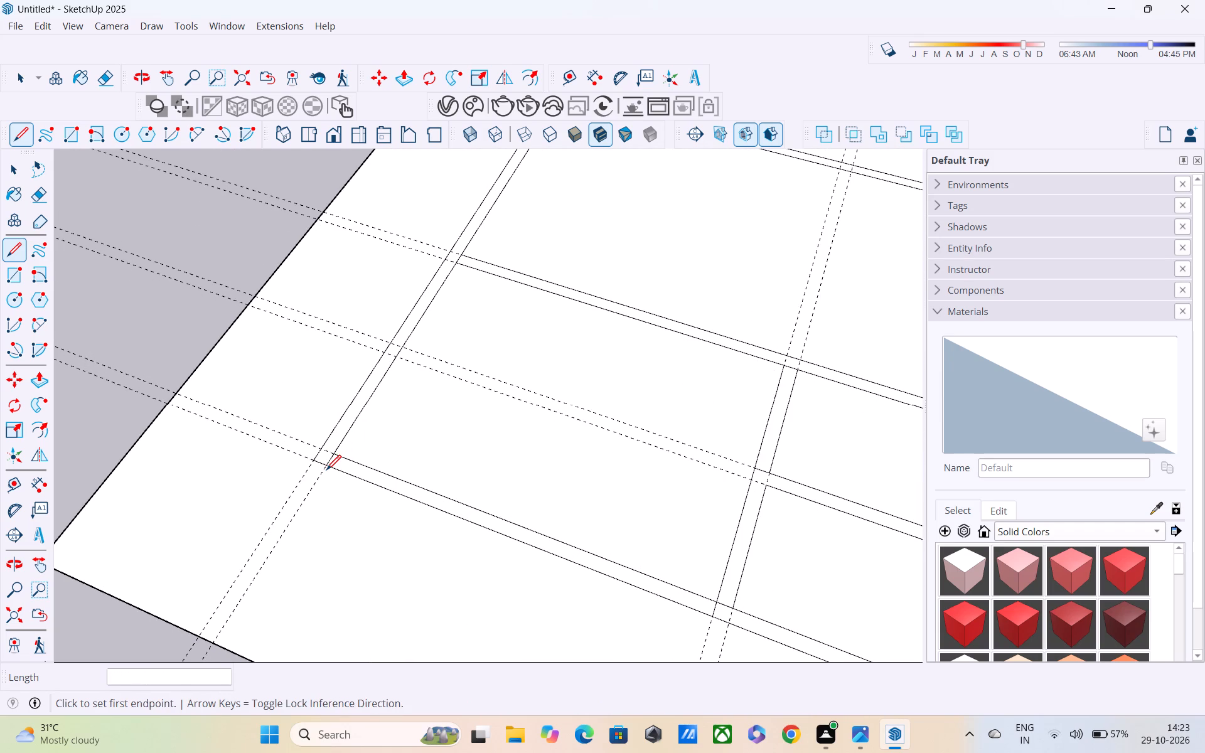
scroll(326, 471, down, 1)
key(Escape)
scroll(322, 471, down, 4)
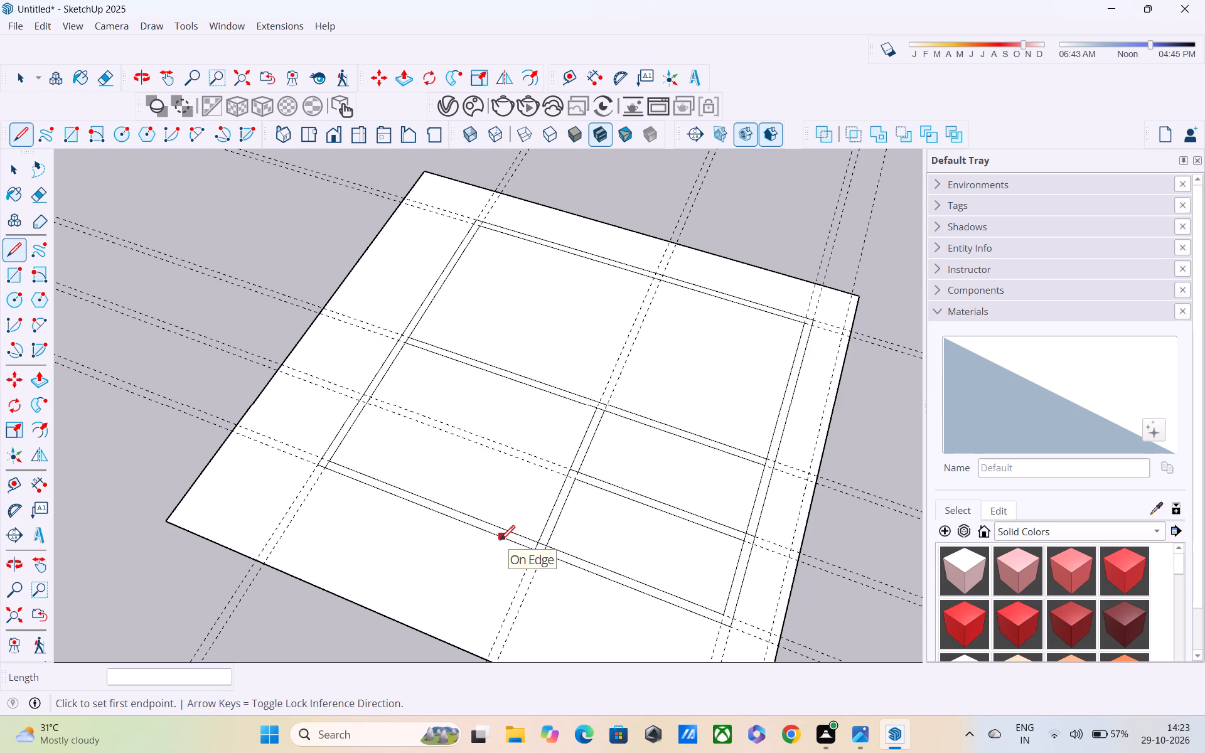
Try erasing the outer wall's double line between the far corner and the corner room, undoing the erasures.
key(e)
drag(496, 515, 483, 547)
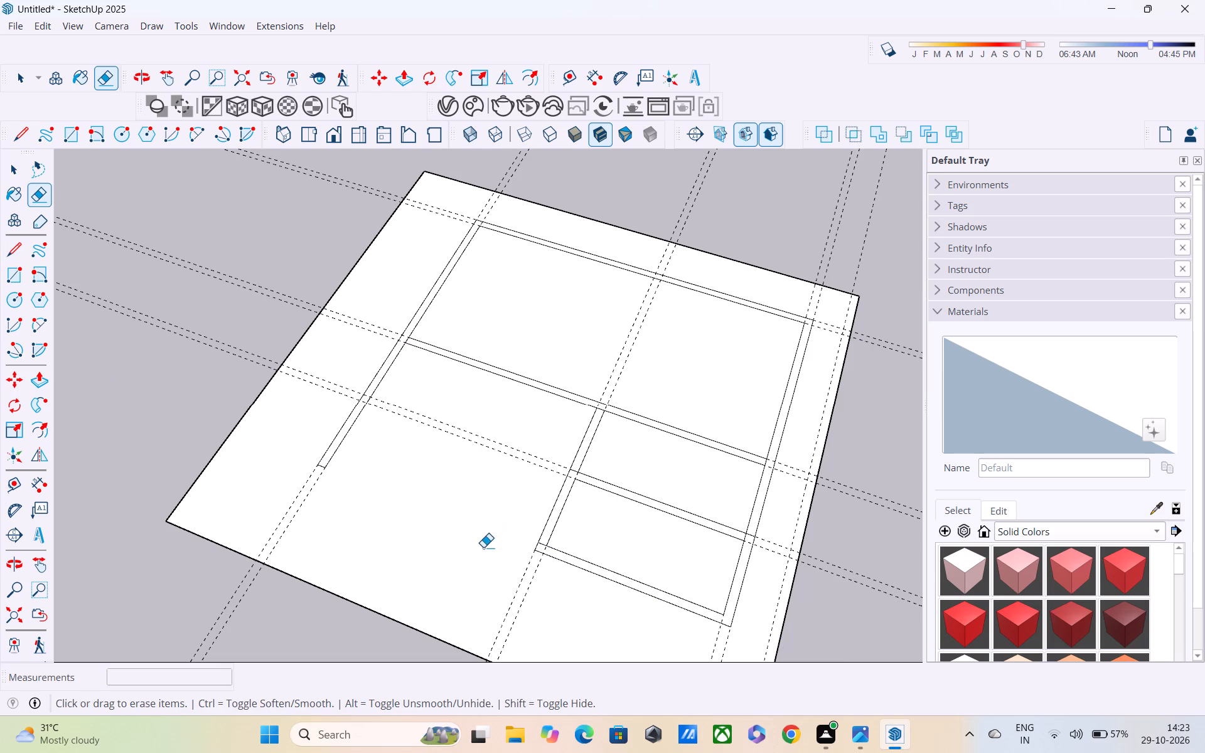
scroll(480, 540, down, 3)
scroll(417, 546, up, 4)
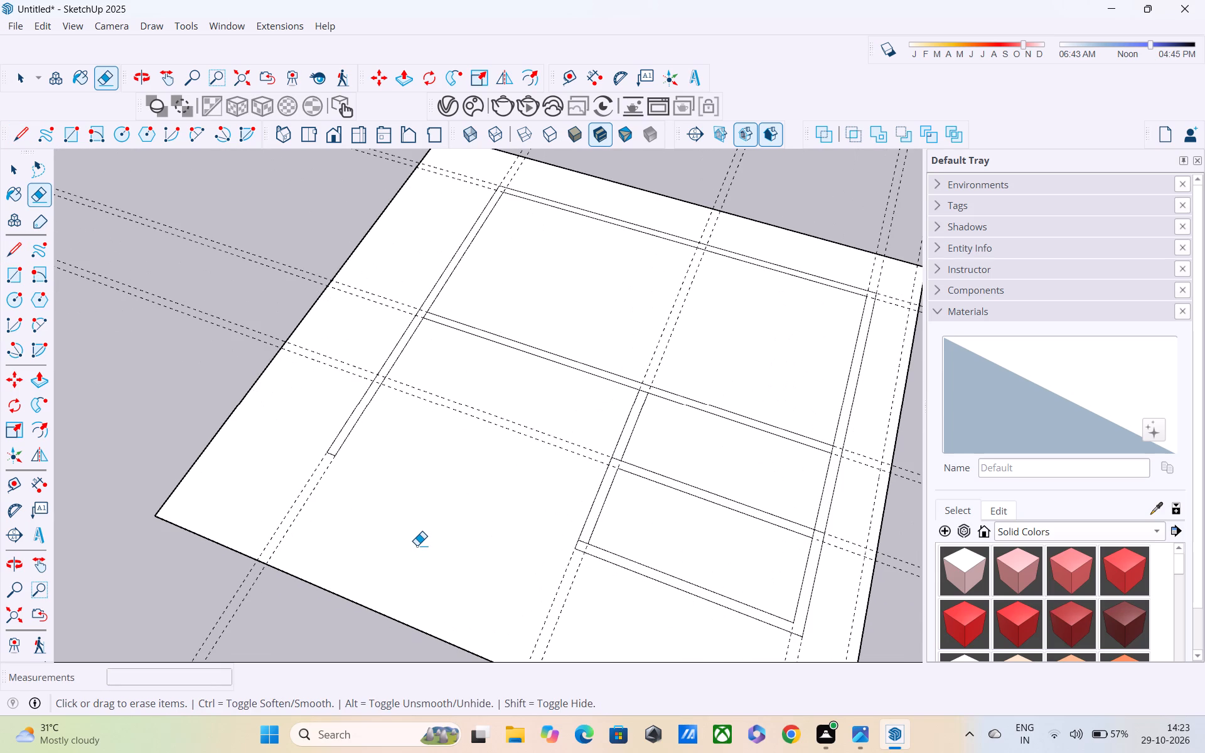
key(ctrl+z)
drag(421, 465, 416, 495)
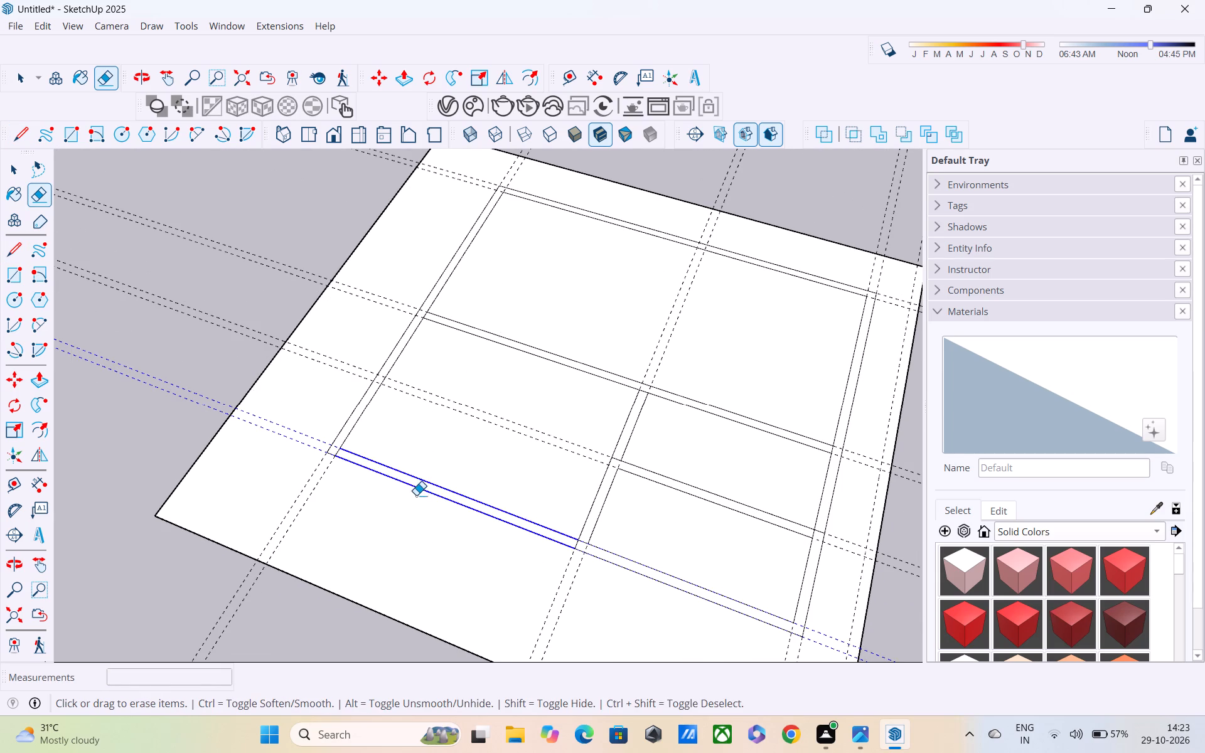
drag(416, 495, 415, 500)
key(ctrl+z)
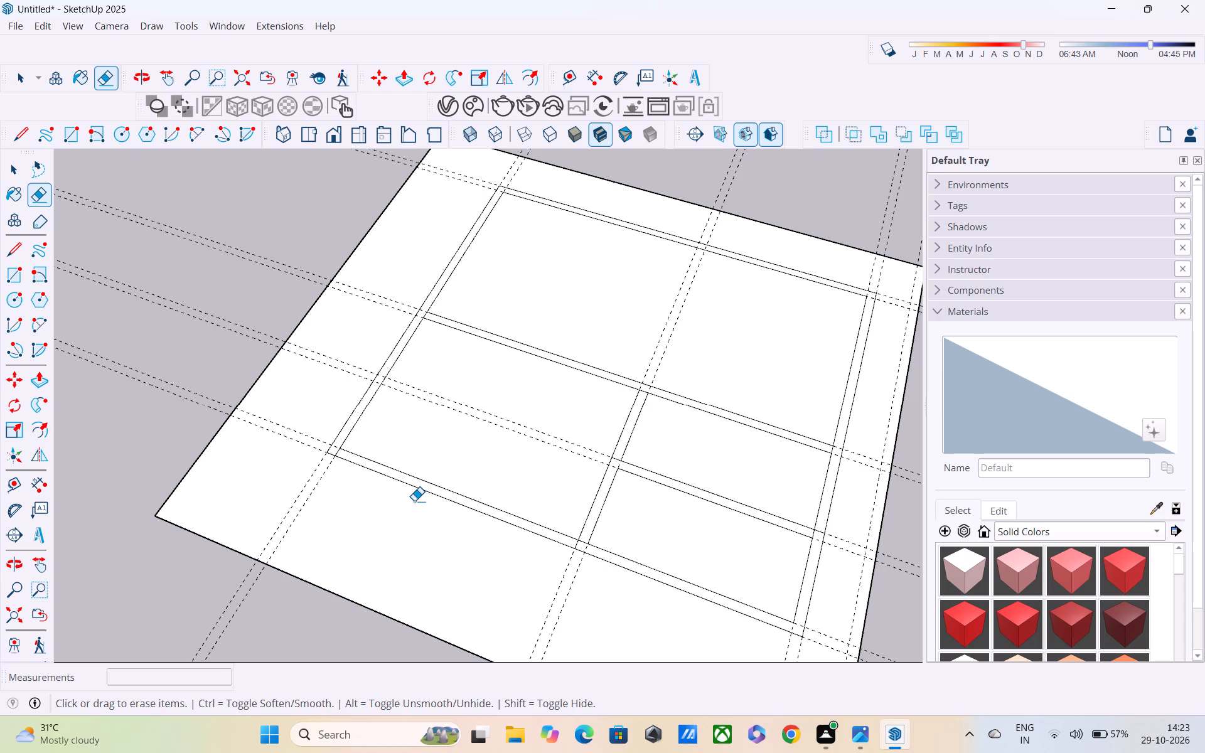
Erase the outer wall's double line between the far corner and the corner room, together with the two guides along it.
key(space)
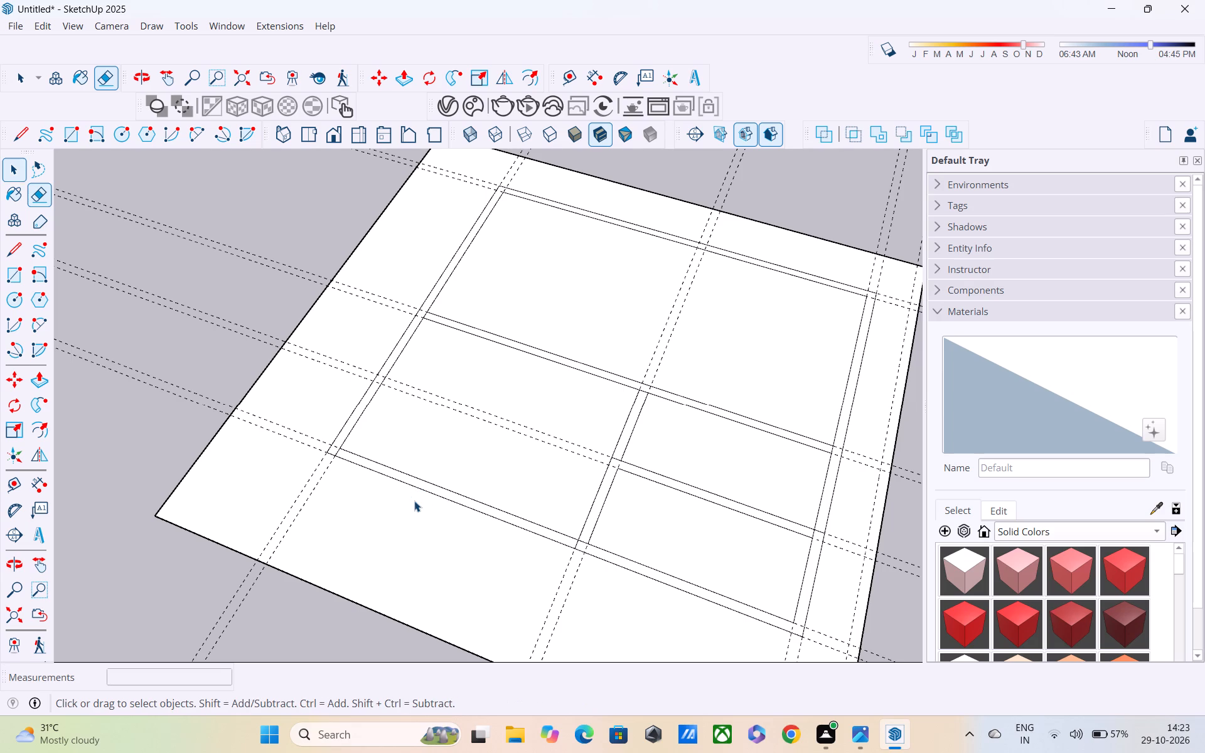
key(space)
key(e)
drag(419, 471, 412, 502)
Examine the wall layout and its open side from different angles across the ground square.
scroll(412, 502, down, 2)
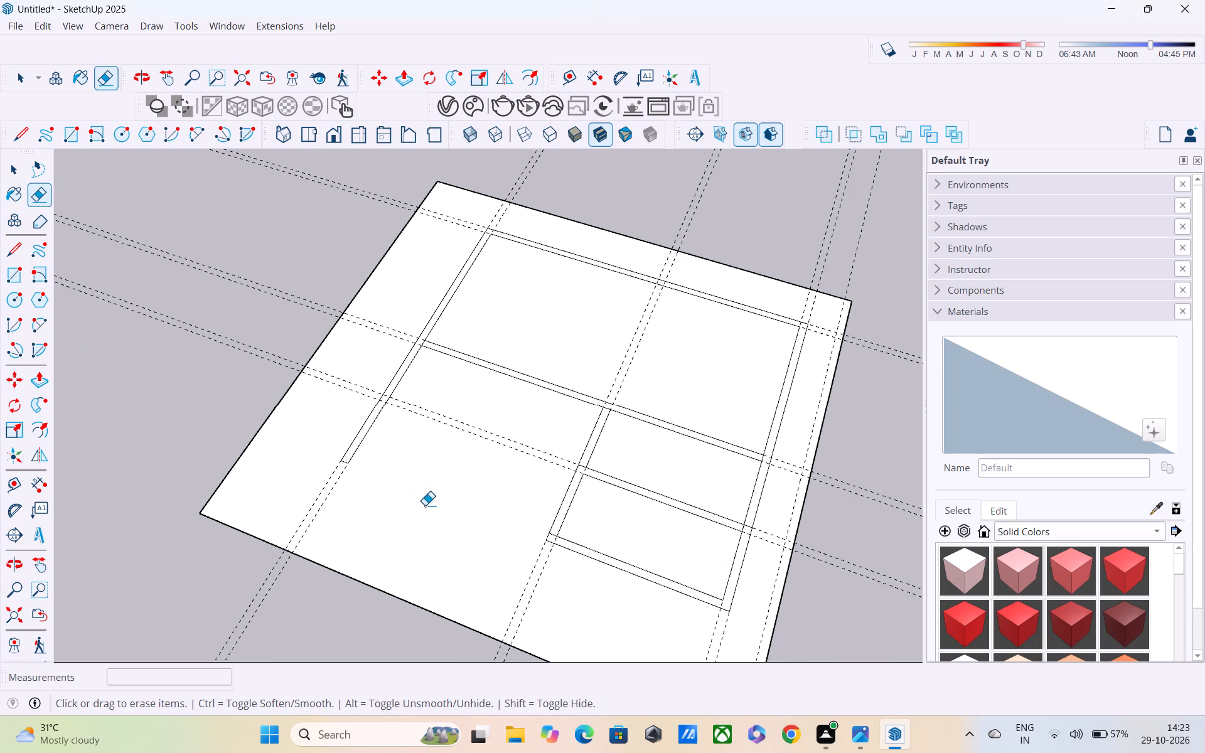
scroll(427, 508, down, 2)
shift+middle_drag(427, 510, 419, 566)
middle_drag(419, 557, 431, 505)
middle_drag(481, 469, 395, 518)
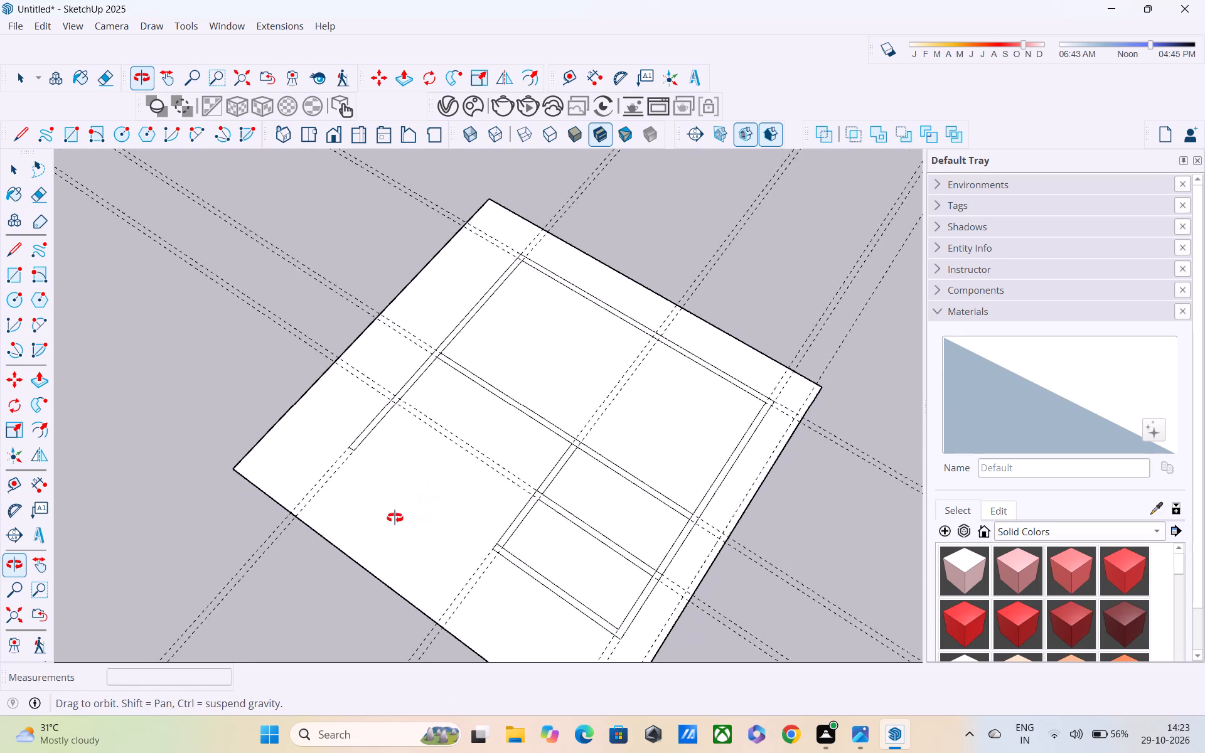
middle_drag(395, 518, 281, 442)
scroll(455, 443, down, 2)
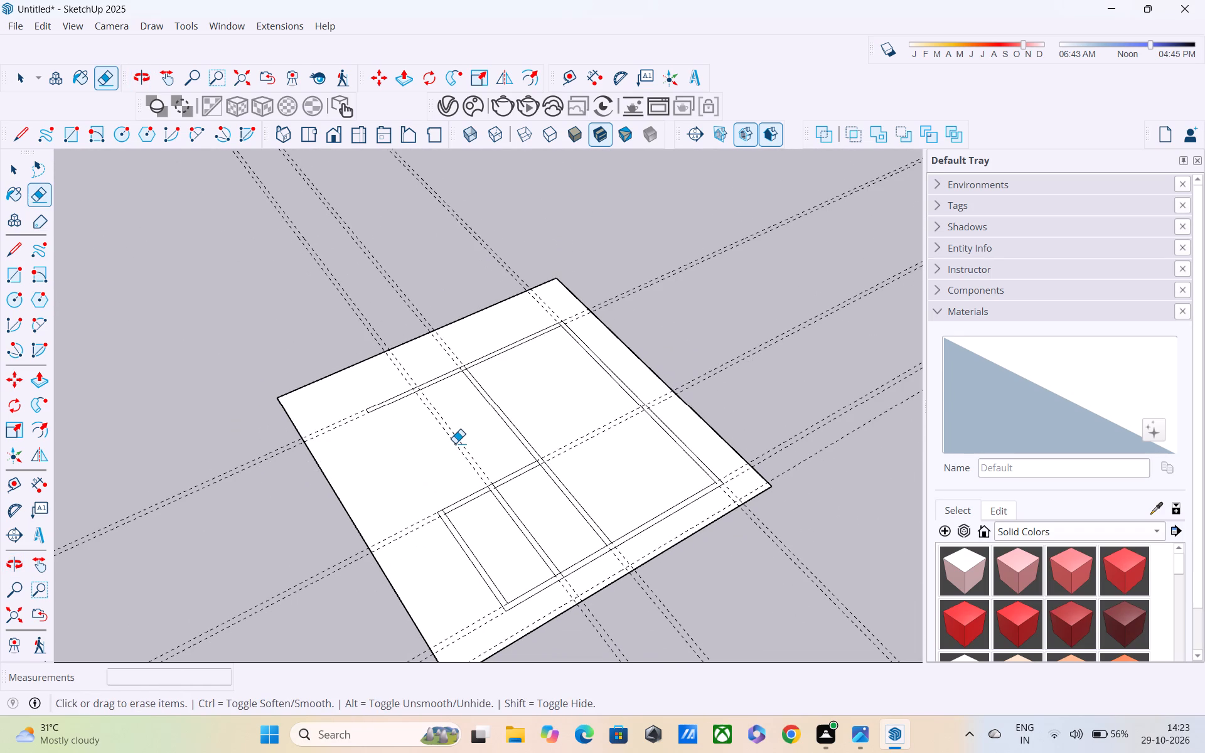
scroll(455, 443, down, 3)
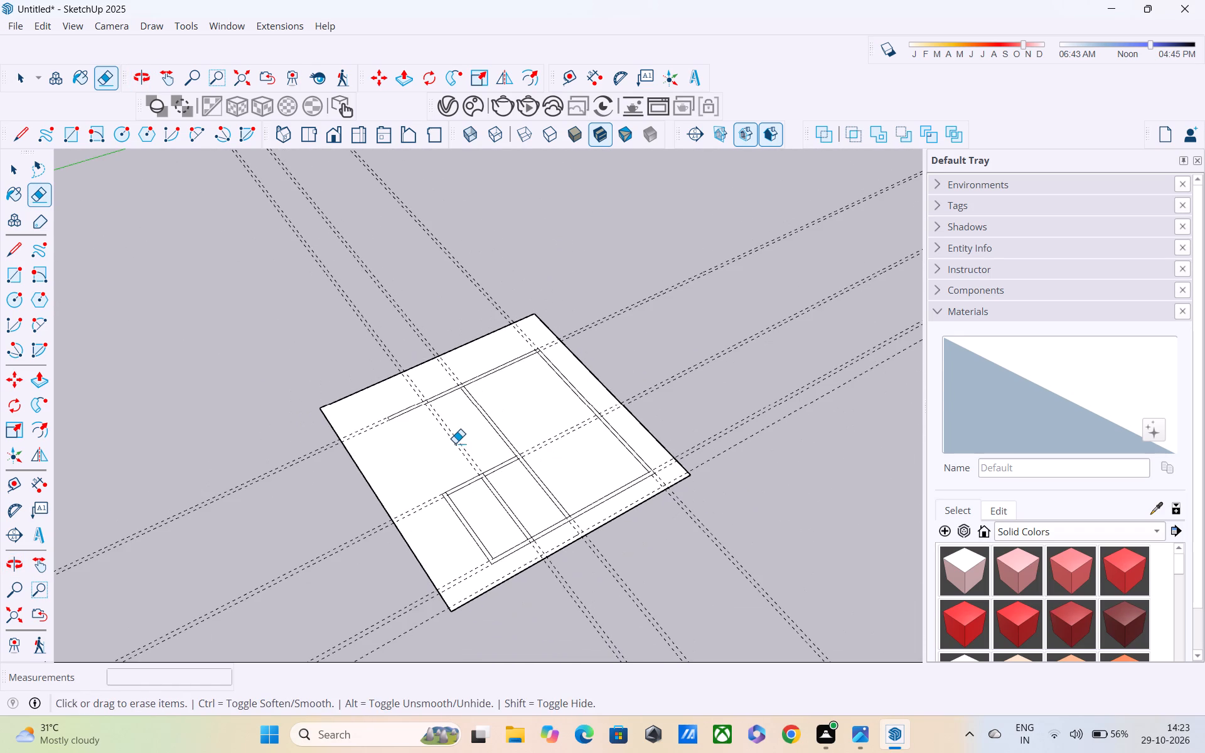
middle_drag(450, 469, 460, 512)
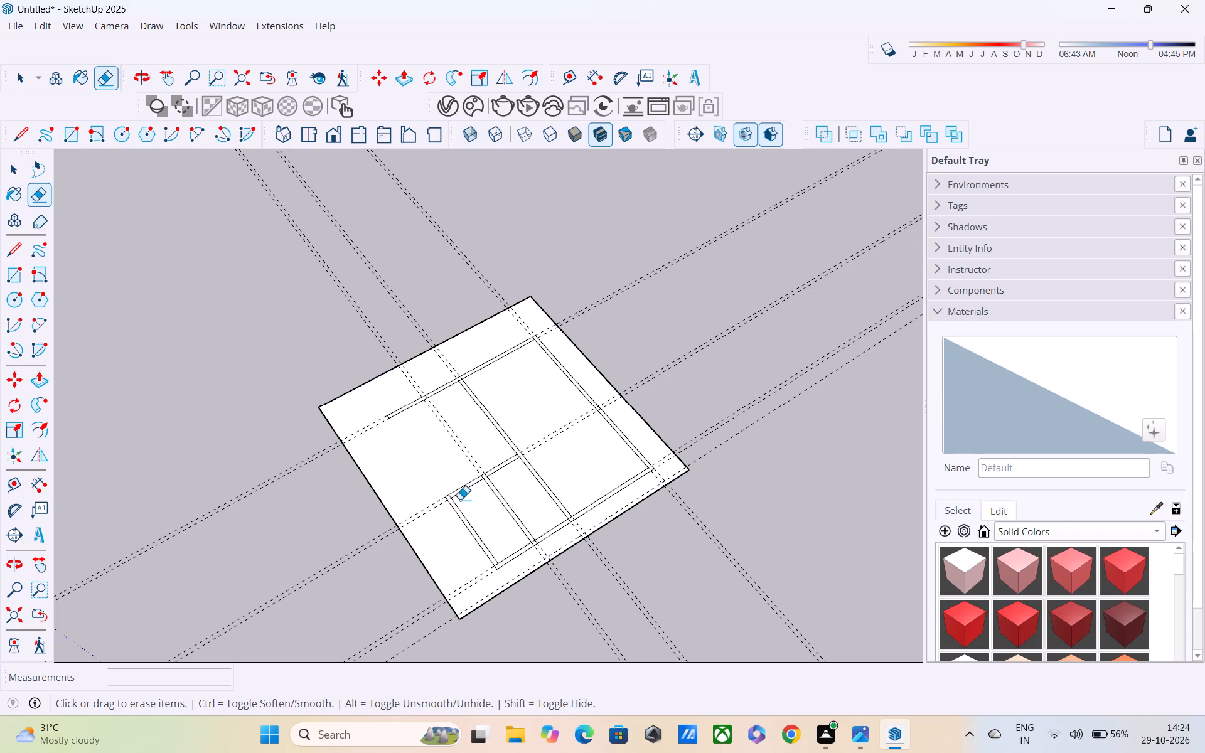
scroll(460, 487, down, 4)
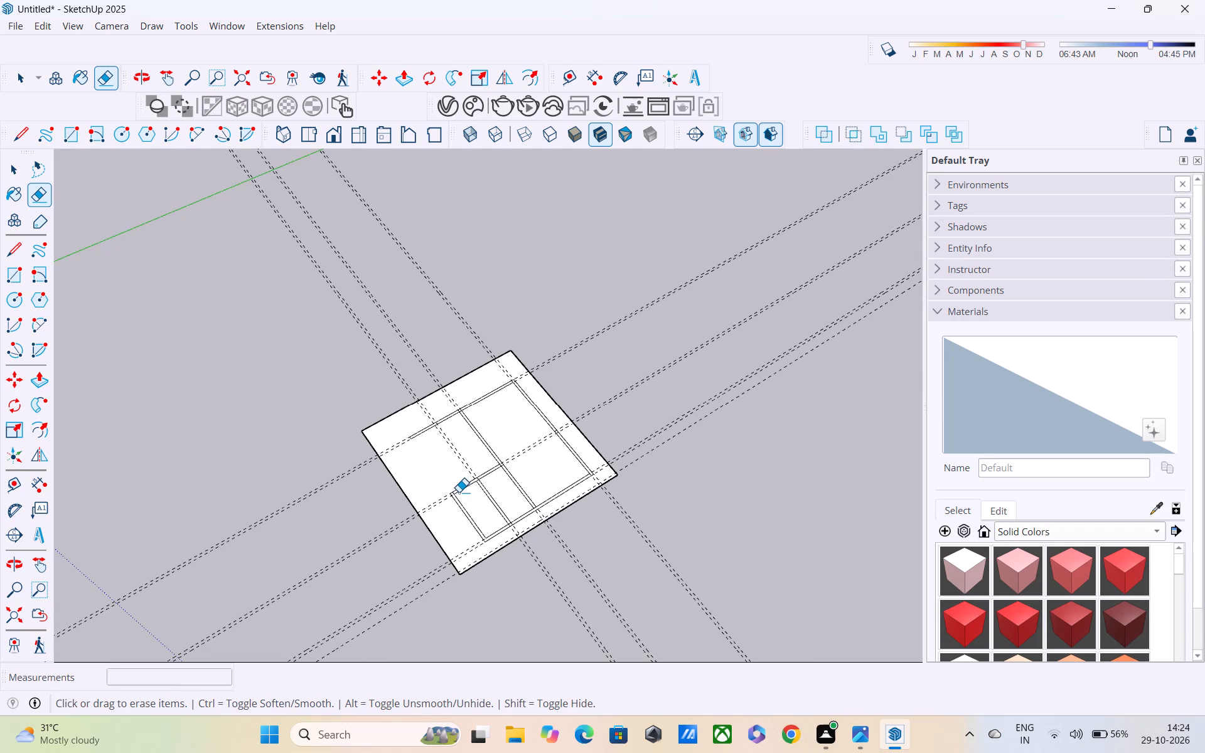
key(space)
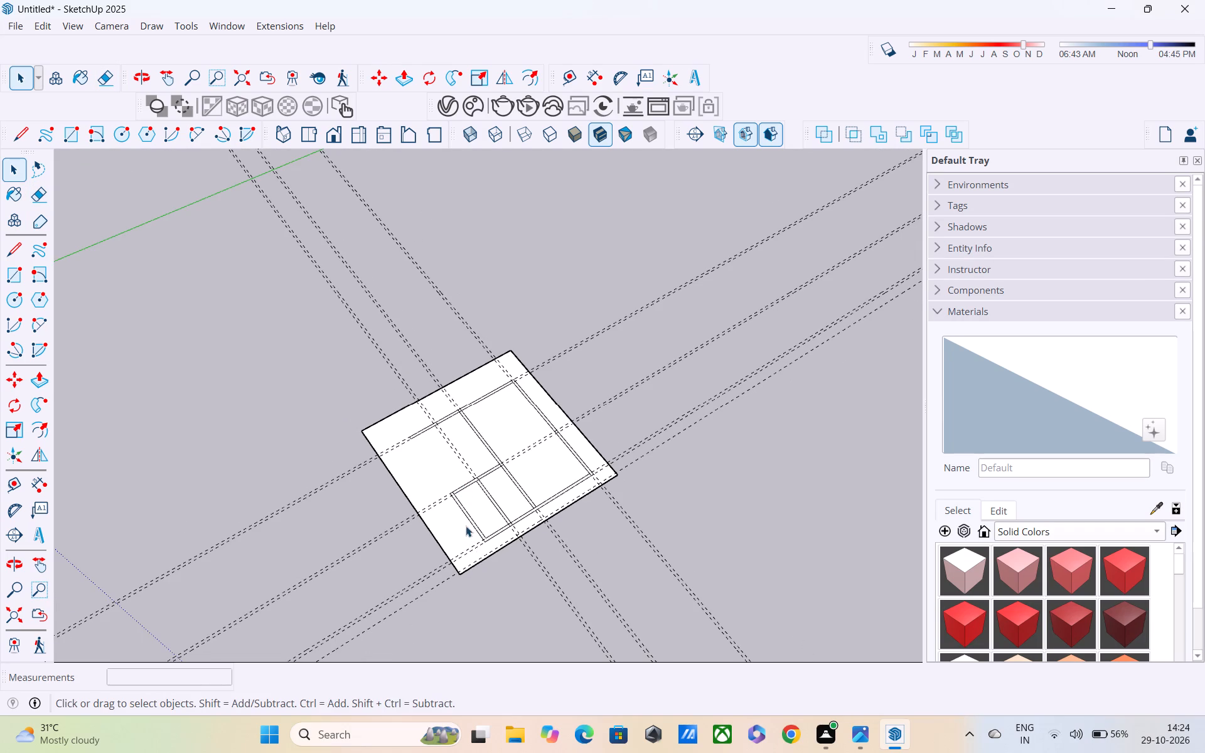
Erase the outer wall's inner-line segment at the end of the partition between the two small rooms, along with that partition's two guides.
key(p)
scroll(483, 542, up, 4)
key(space)
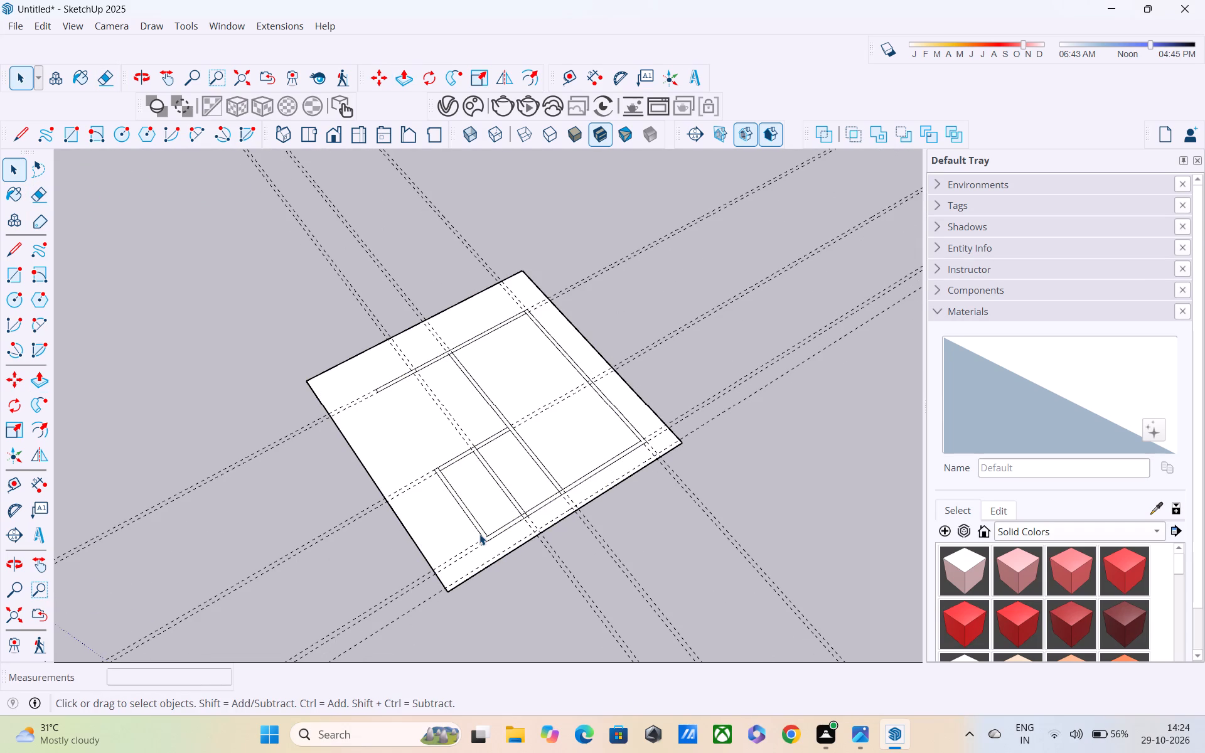
key(e)
scroll(513, 499, up, 17)
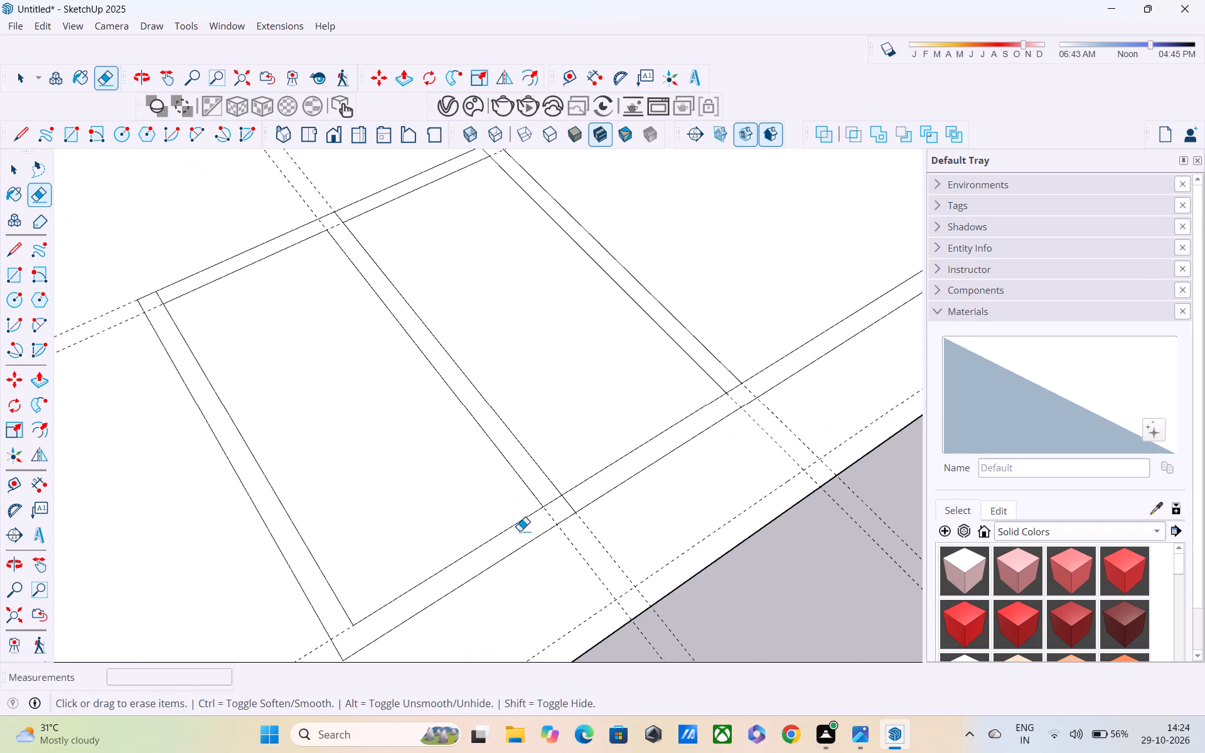
drag(588, 496, 555, 515)
scroll(564, 505, down, 1)
scroll(564, 504, up, 3)
drag(559, 509, 541, 531)
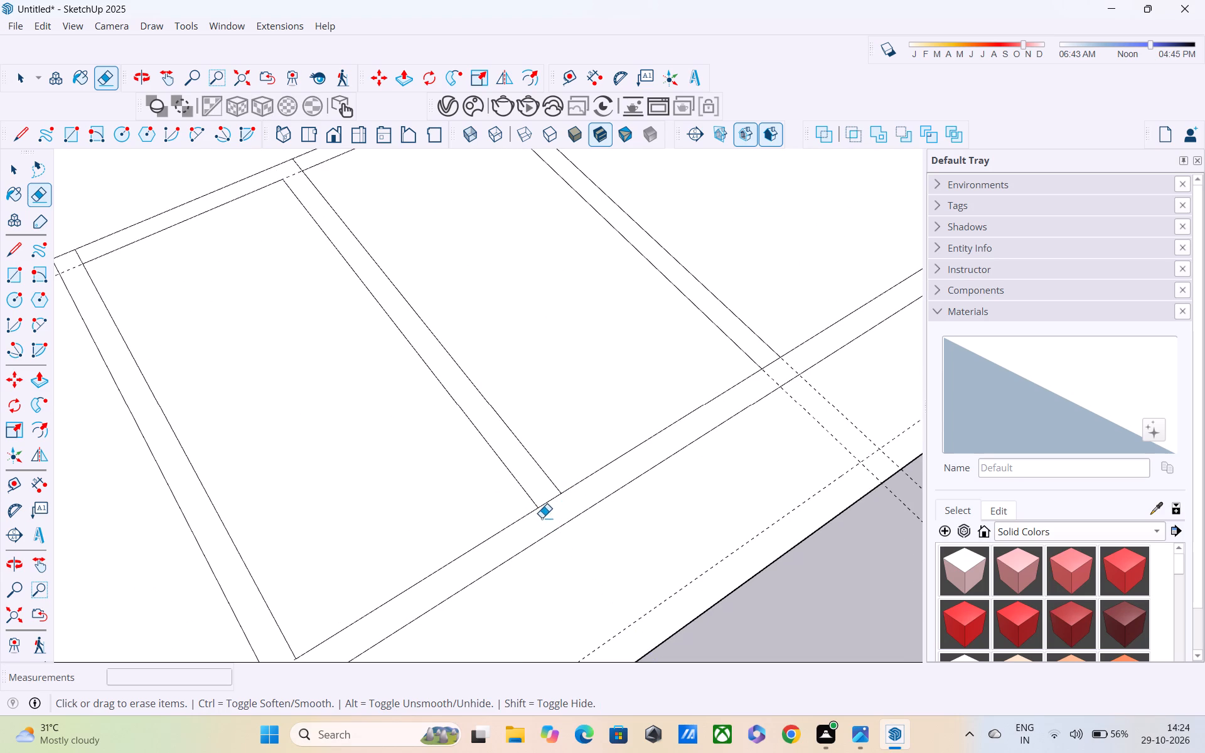
drag(542, 489, 549, 518)
Erase the short line and guide crossing the junction at the other end of the partition between the two small rooms.
scroll(549, 513, down, 3)
shift+middle_drag(549, 513, 549, 579)
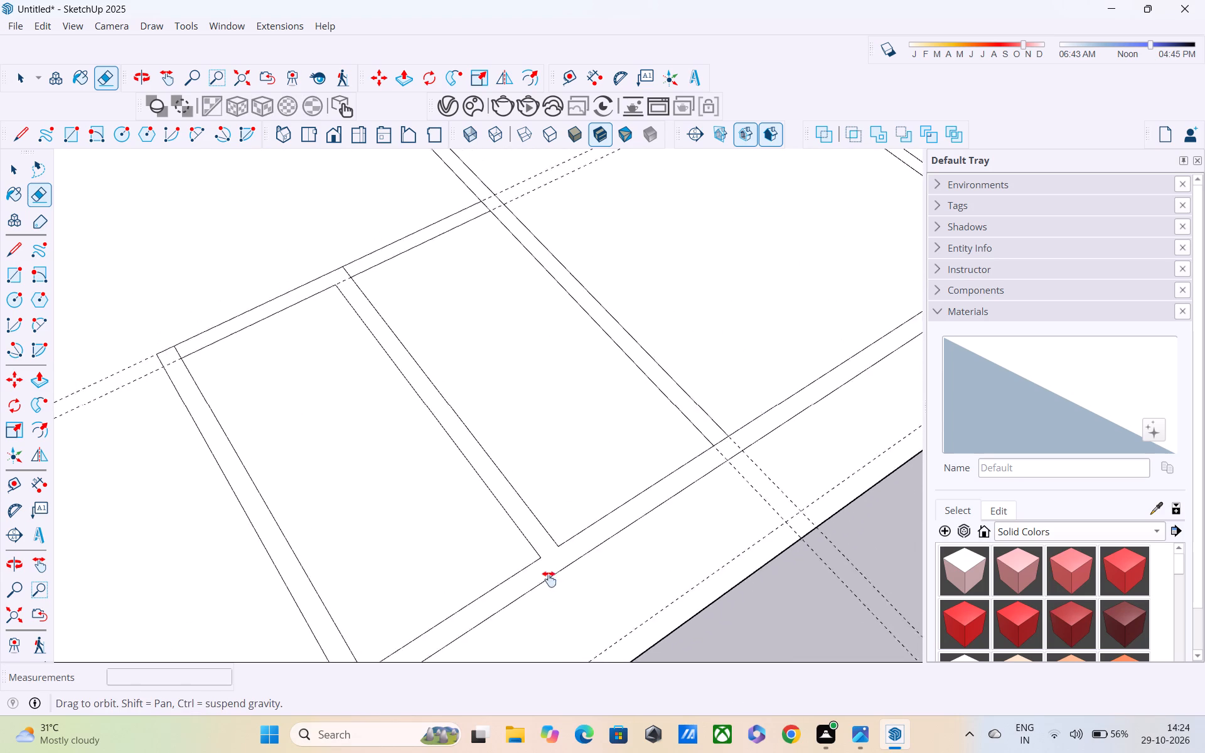
shift+middle_drag(549, 579, 549, 606)
scroll(495, 470, down, 4)
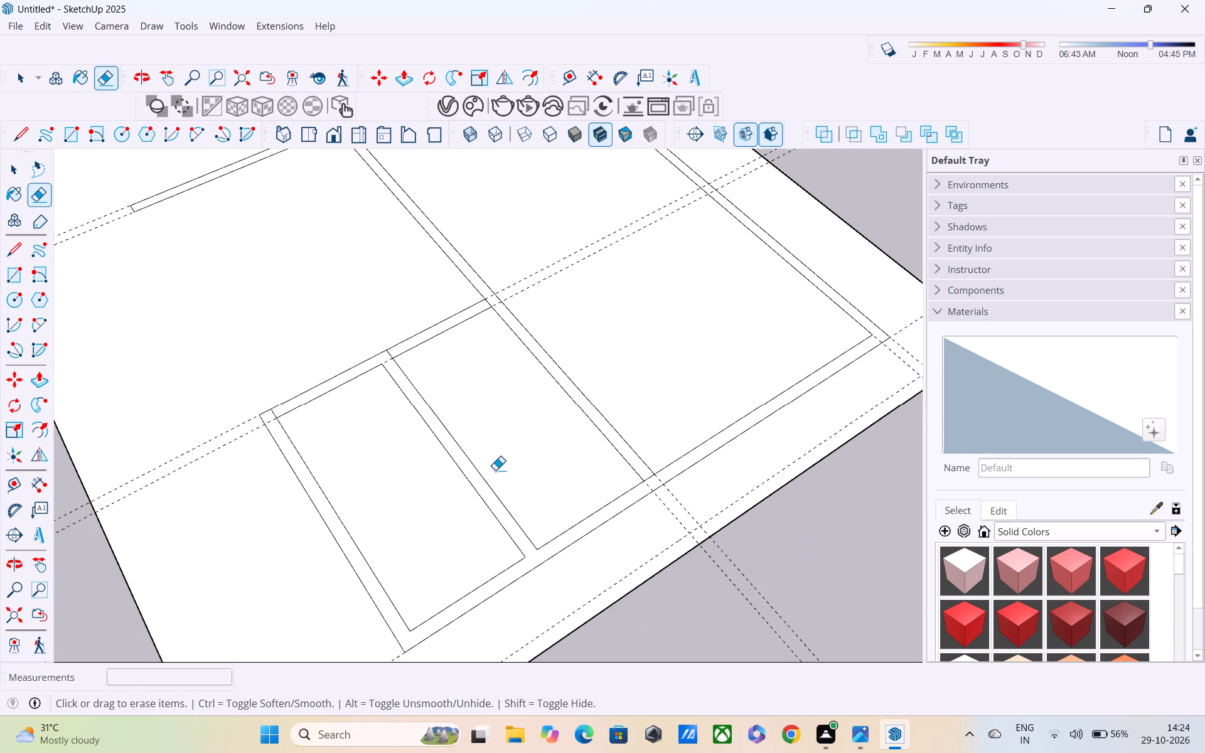
shift+middle_drag(495, 446, 589, 440)
scroll(595, 431, up, 1)
scroll(595, 432, down, 3)
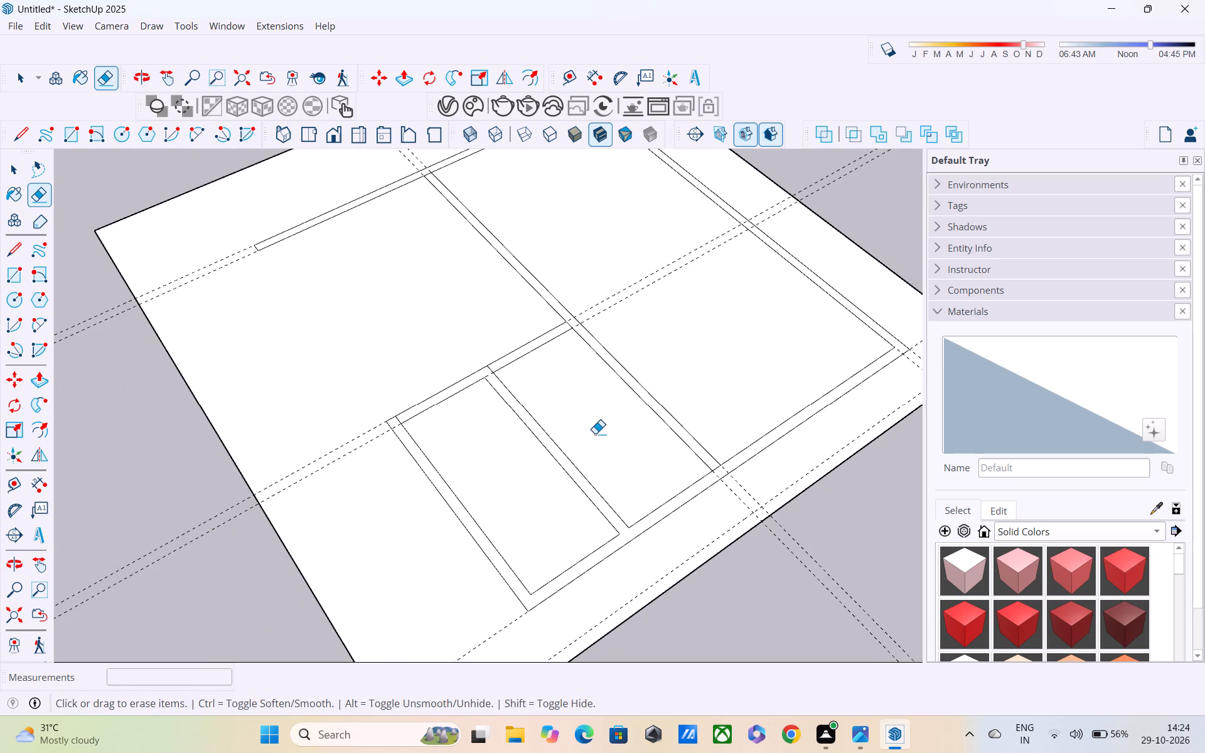
scroll(595, 427, down, 2)
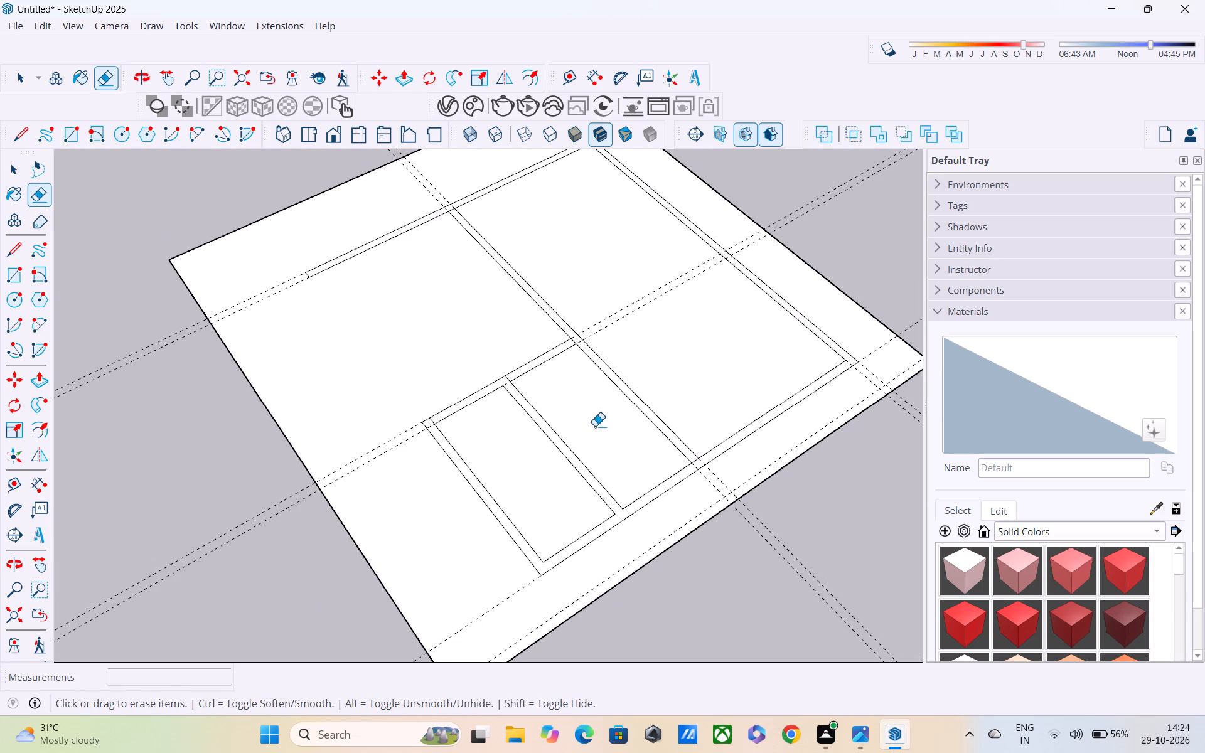
shift+middle_drag(595, 426, 553, 477)
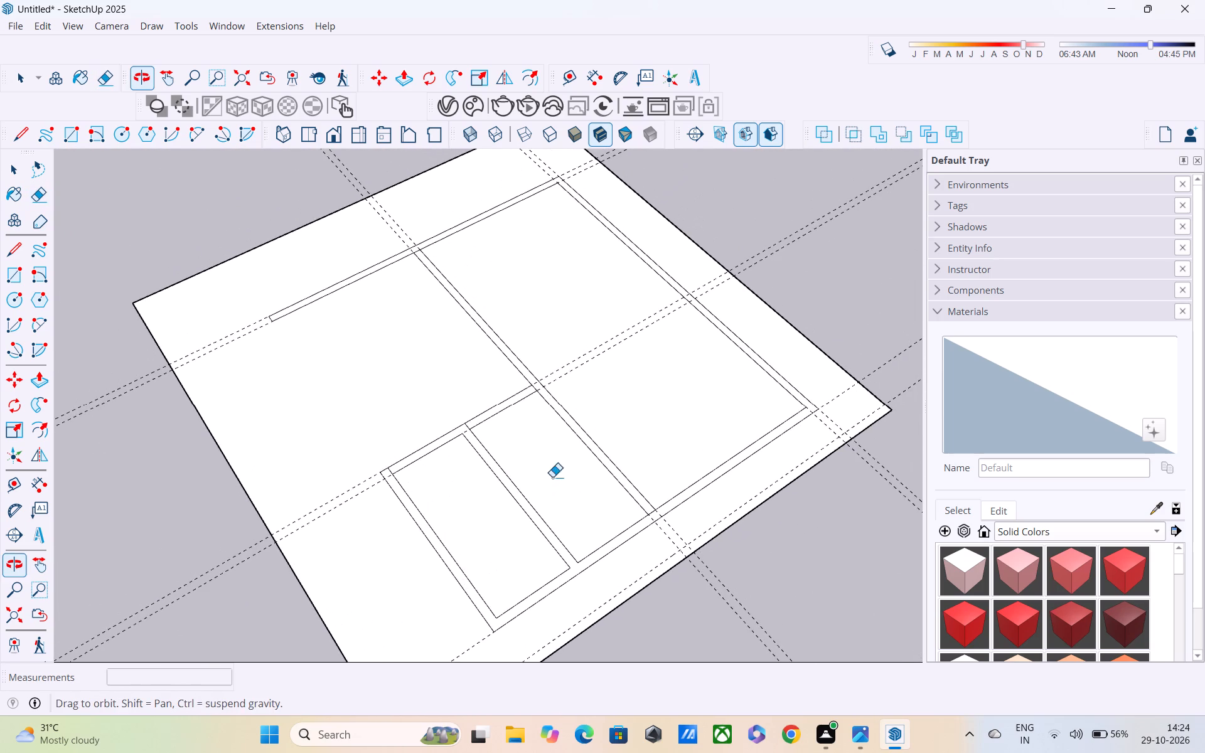
scroll(482, 460, up, 8)
scroll(466, 412, up, 3)
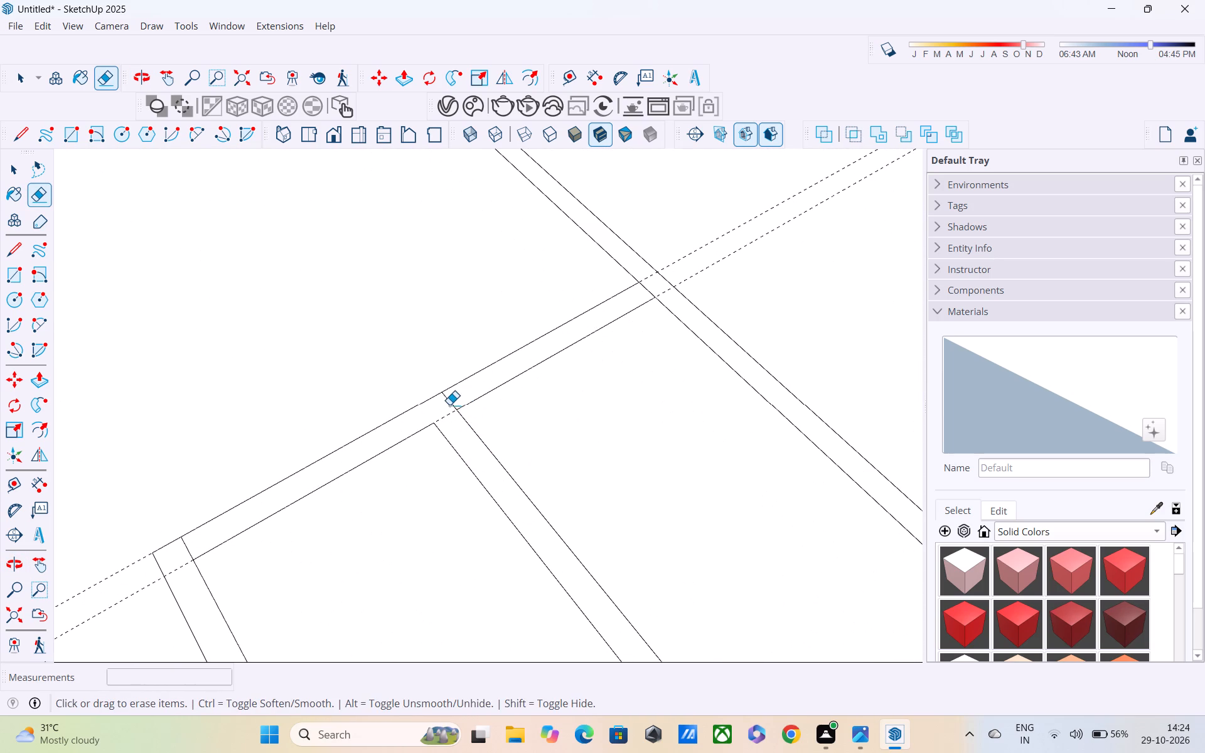
drag(448, 408, 459, 400)
scroll(459, 400, down, 2)
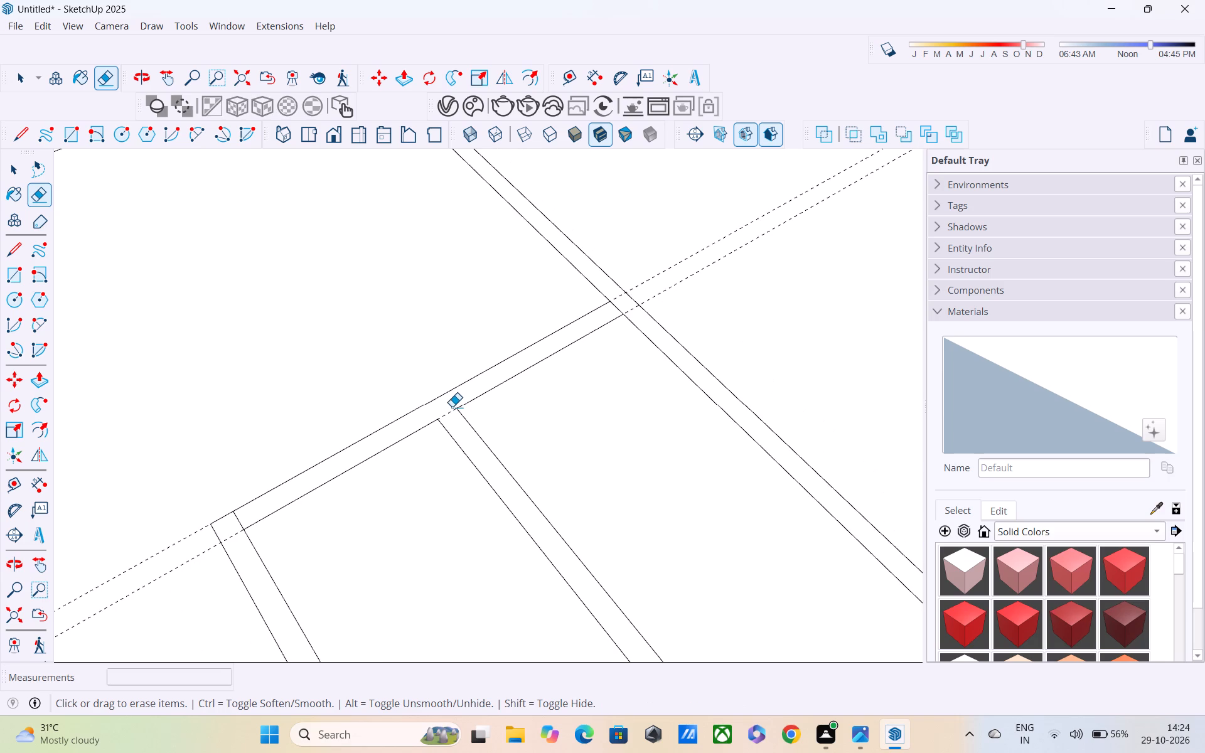
scroll(448, 410, up, 3)
drag(444, 414, 450, 426)
Erase the short line crossing the wall thickness at the corner room's outer corner, on the open side.
scroll(451, 422, down, 6)
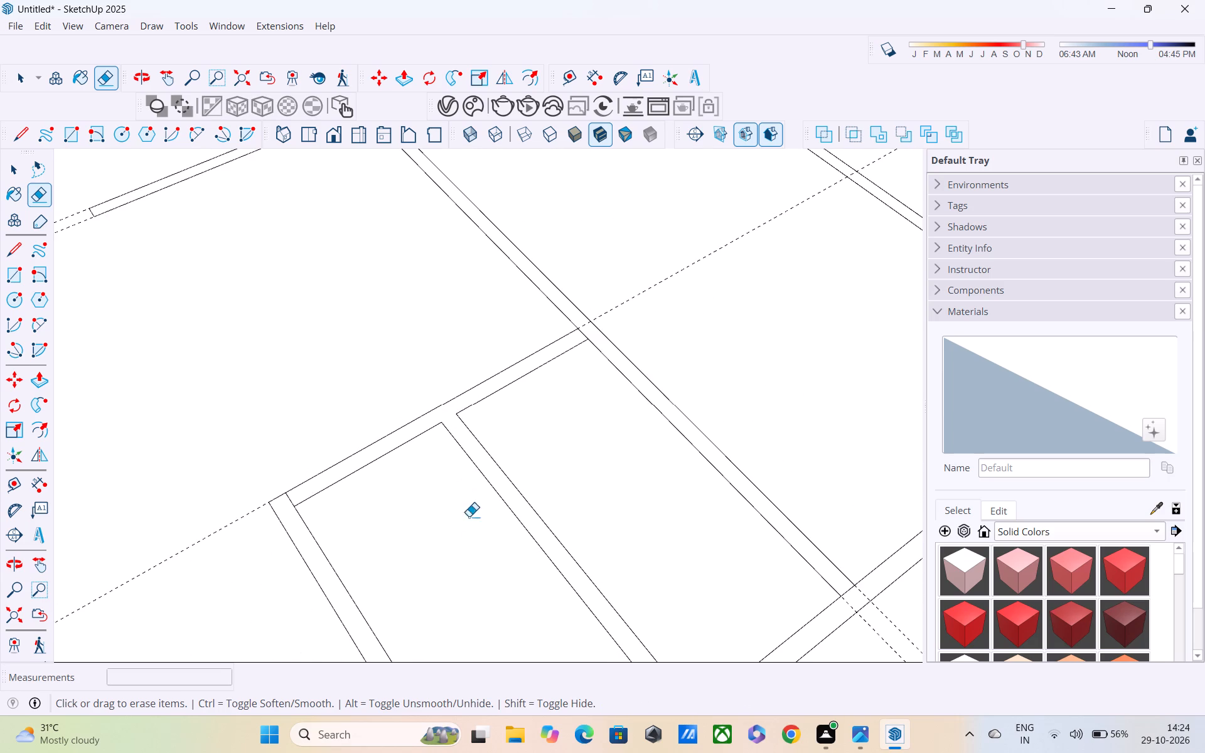
shift+middle_drag(444, 602, 434, 549)
shift+scroll(433, 538, up, 1)
scroll(433, 538, down, 3)
scroll(433, 538, up, 1)
scroll(433, 538, down, 3)
middle_drag(433, 536, 501, 457)
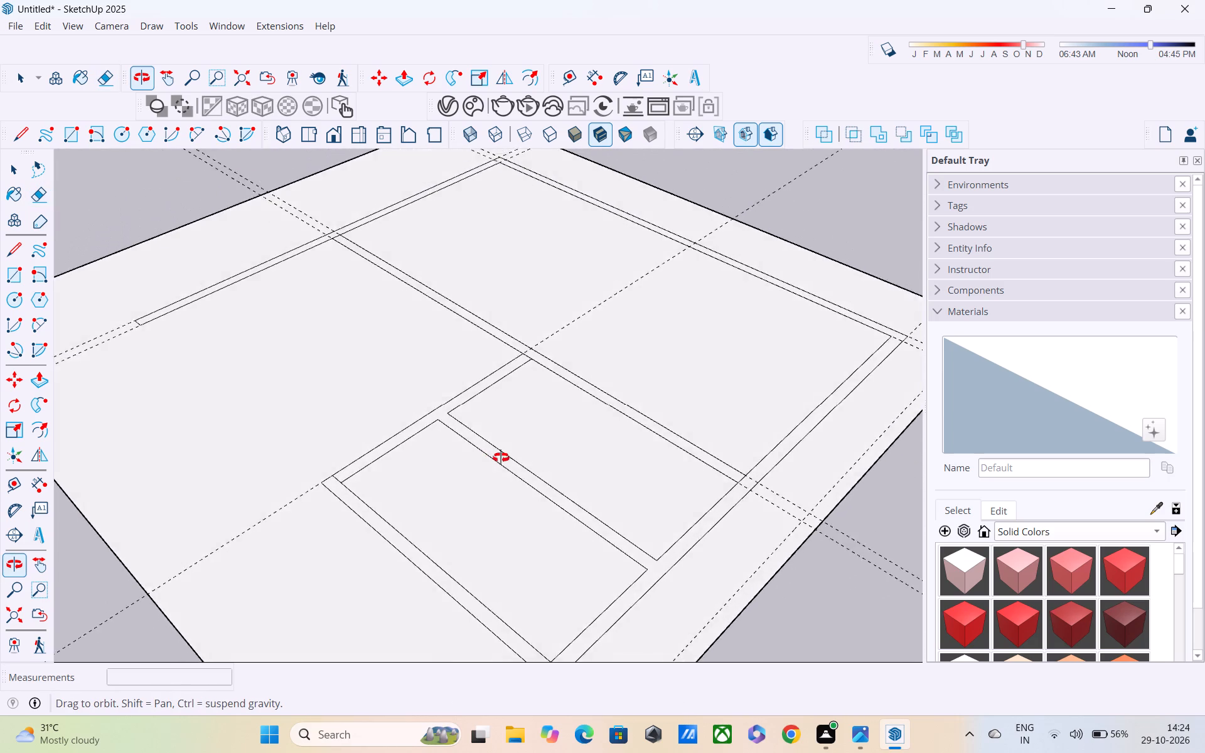
middle_drag(501, 457, 547, 460)
scroll(255, 508, up, 4)
scroll(410, 503, up, 4)
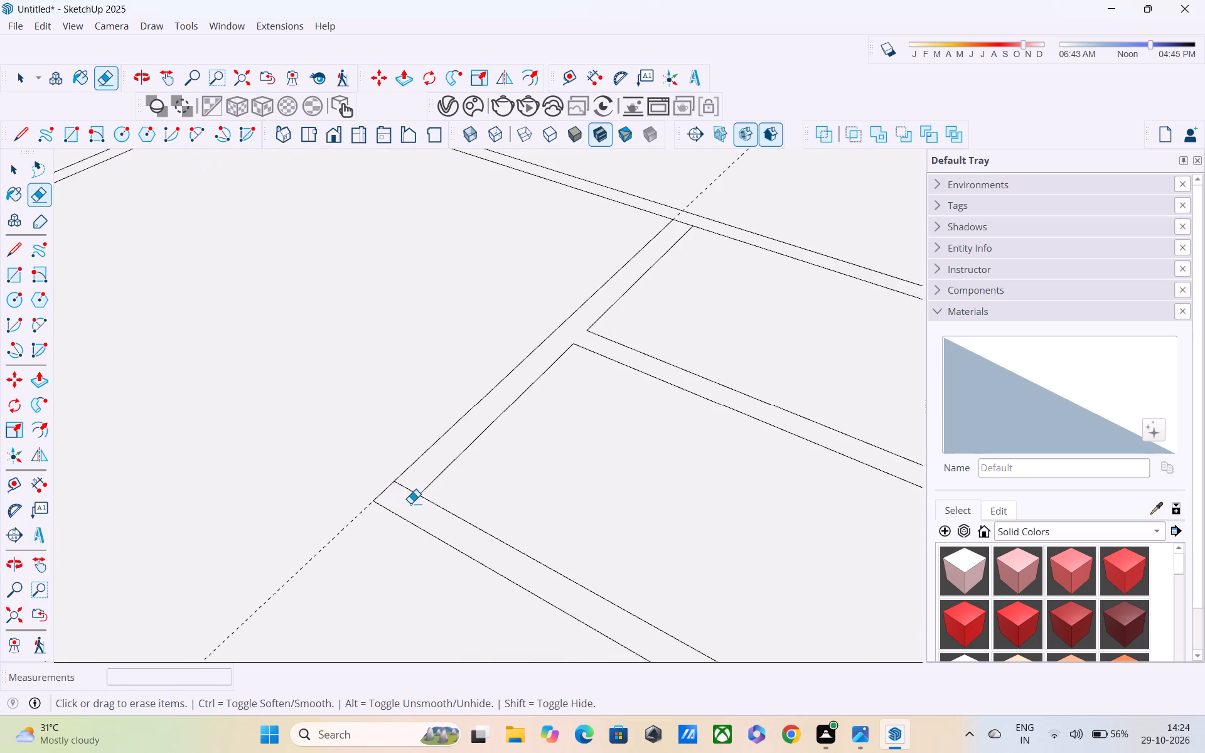
scroll(424, 484, up, 4)
drag(423, 483, 400, 505)
Examine the wall outlines and remaining junctions from different angles around the ground square.
scroll(400, 497, down, 7)
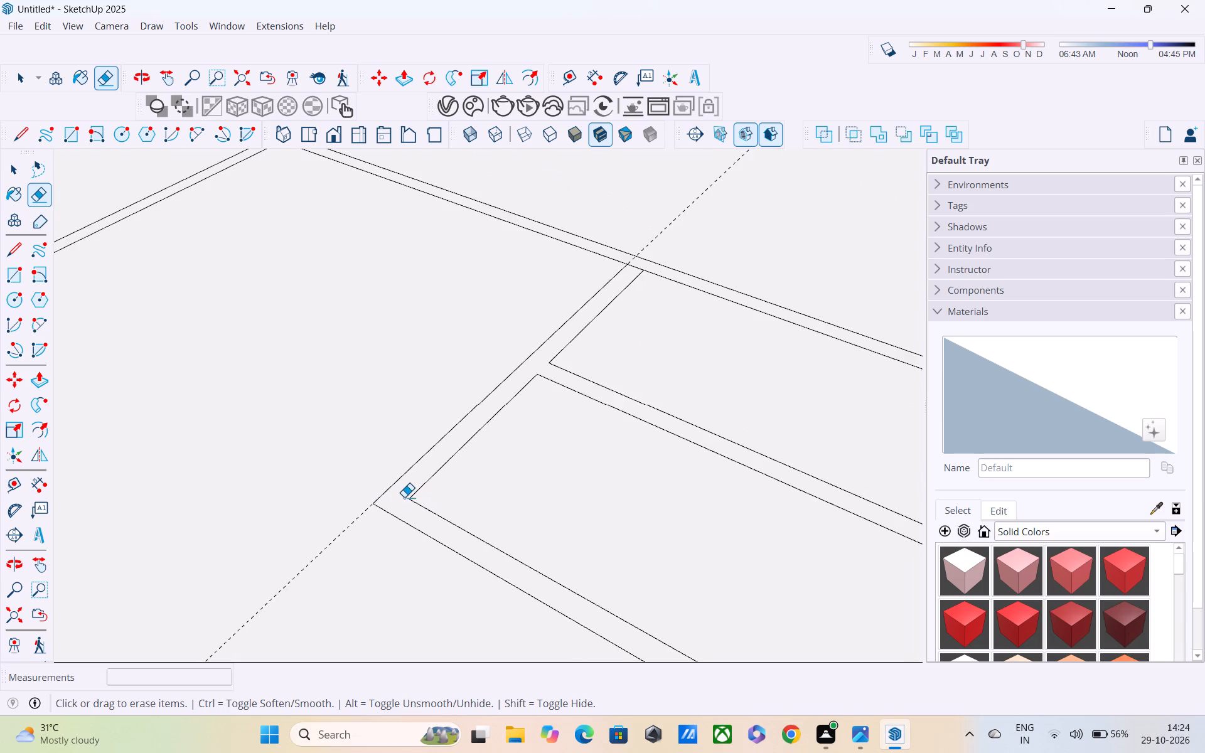
shift+middle_drag(530, 470, 335, 429)
scroll(335, 429, up, 1)
scroll(335, 430, down, 6)
shift+middle_drag(466, 465, 459, 488)
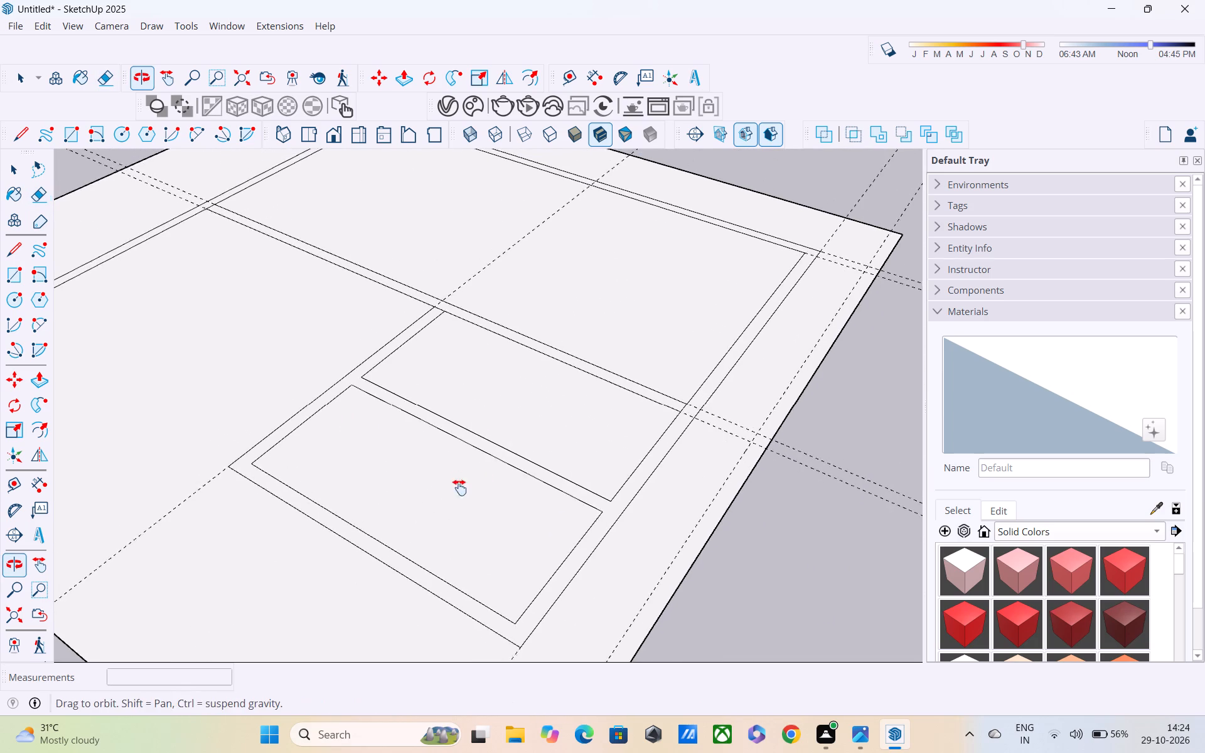
shift+middle_drag(459, 488, 454, 498)
shift+scroll(454, 498, up, 1)
scroll(453, 498, down, 6)
shift+middle_drag(453, 498, 431, 568)
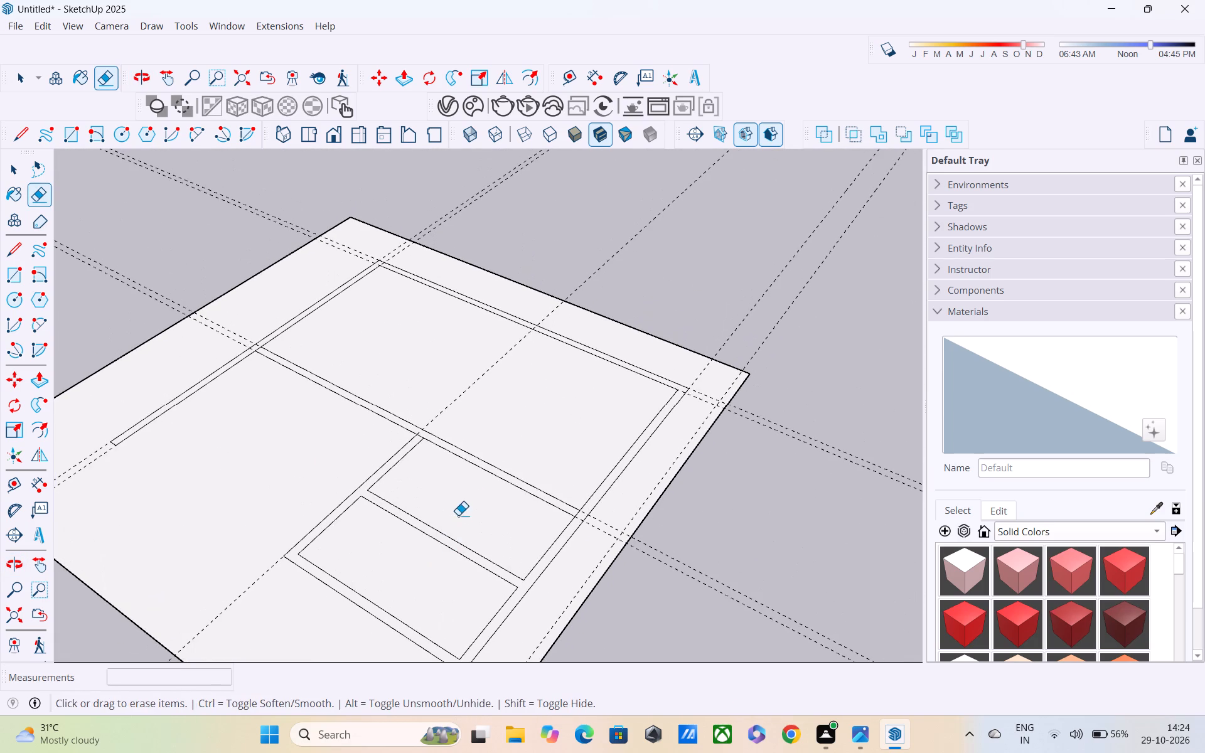
middle_drag(458, 513, 643, 316)
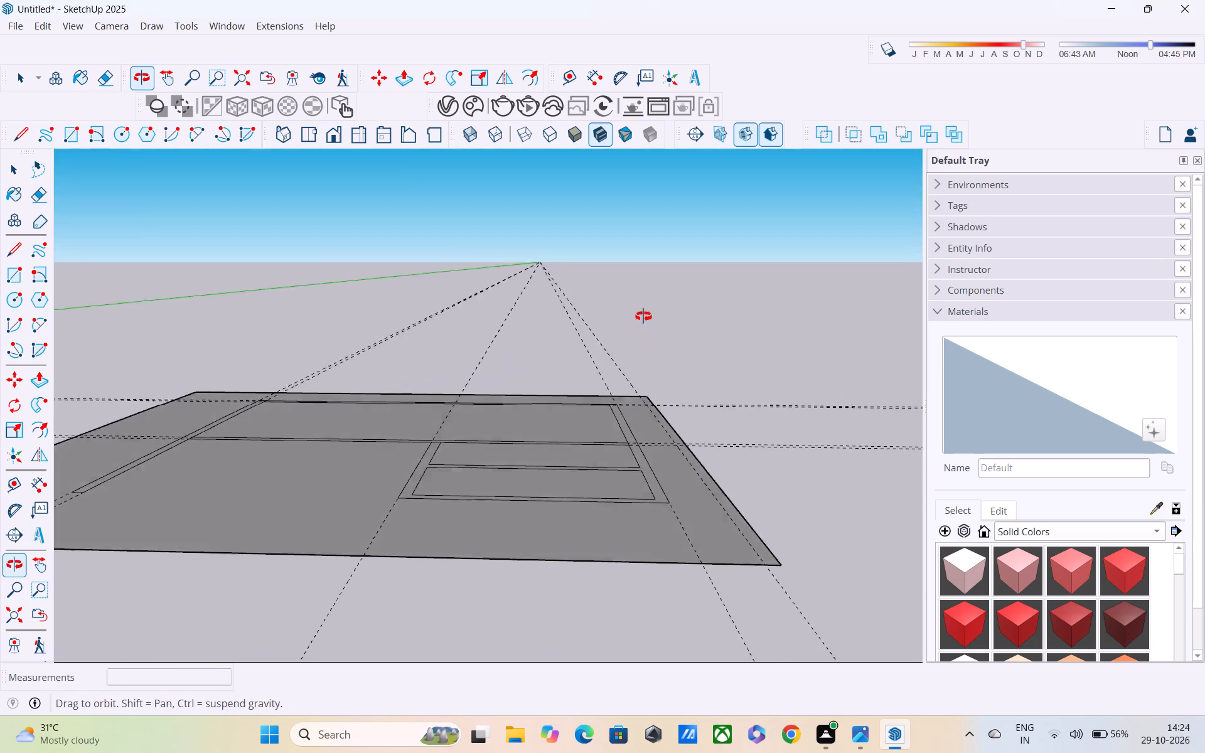
middle_drag(643, 316, 640, 471)
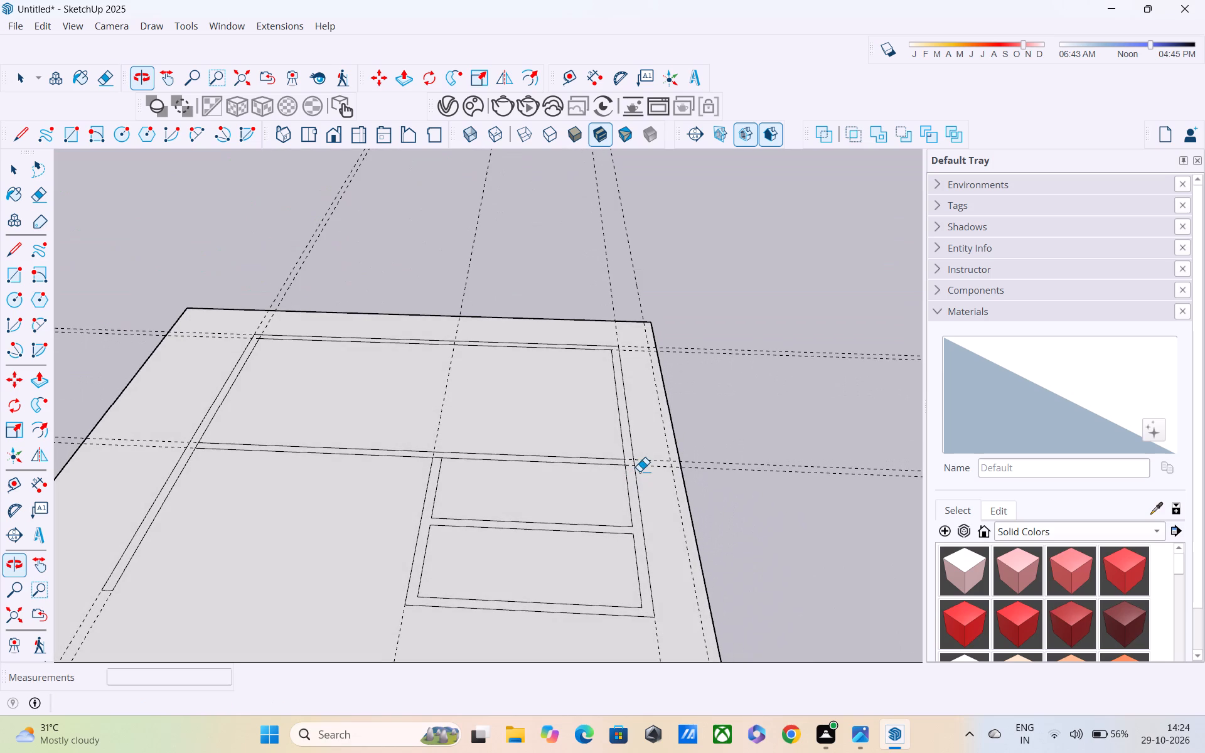
shift+middle_drag(639, 455, 727, 340)
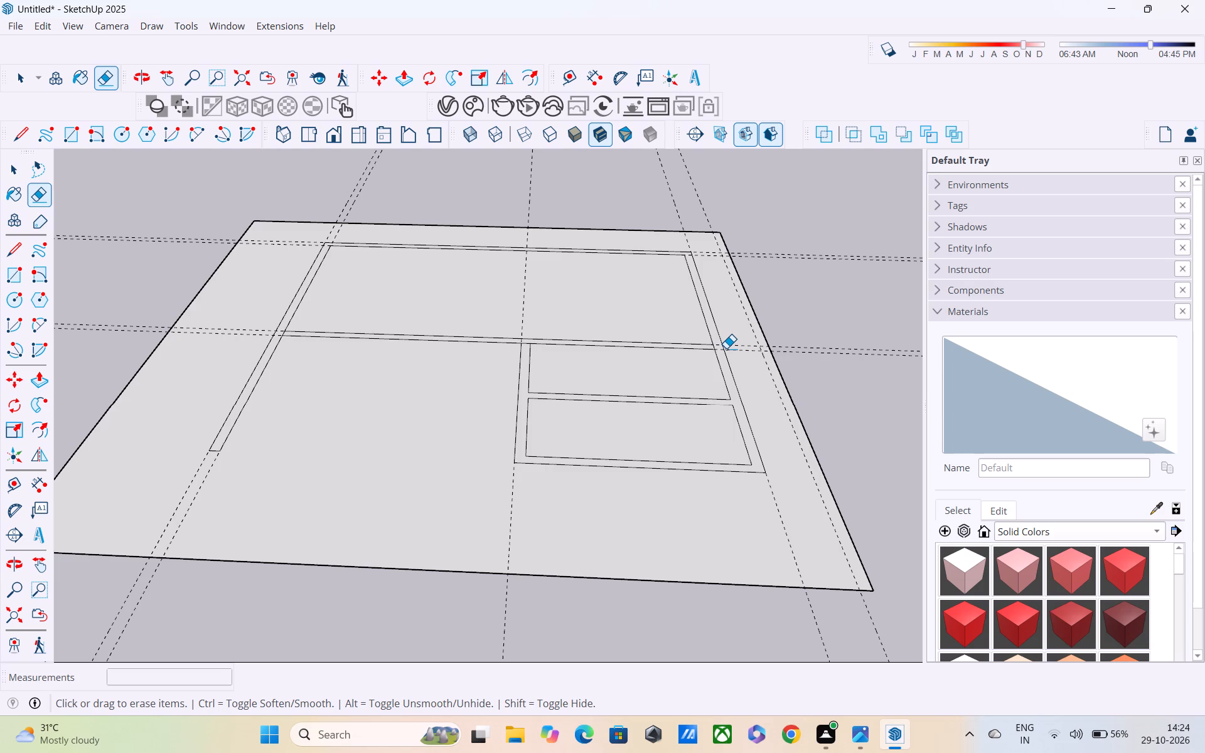
scroll(726, 348, down, 2)
shift+middle_drag(726, 369, 723, 428)
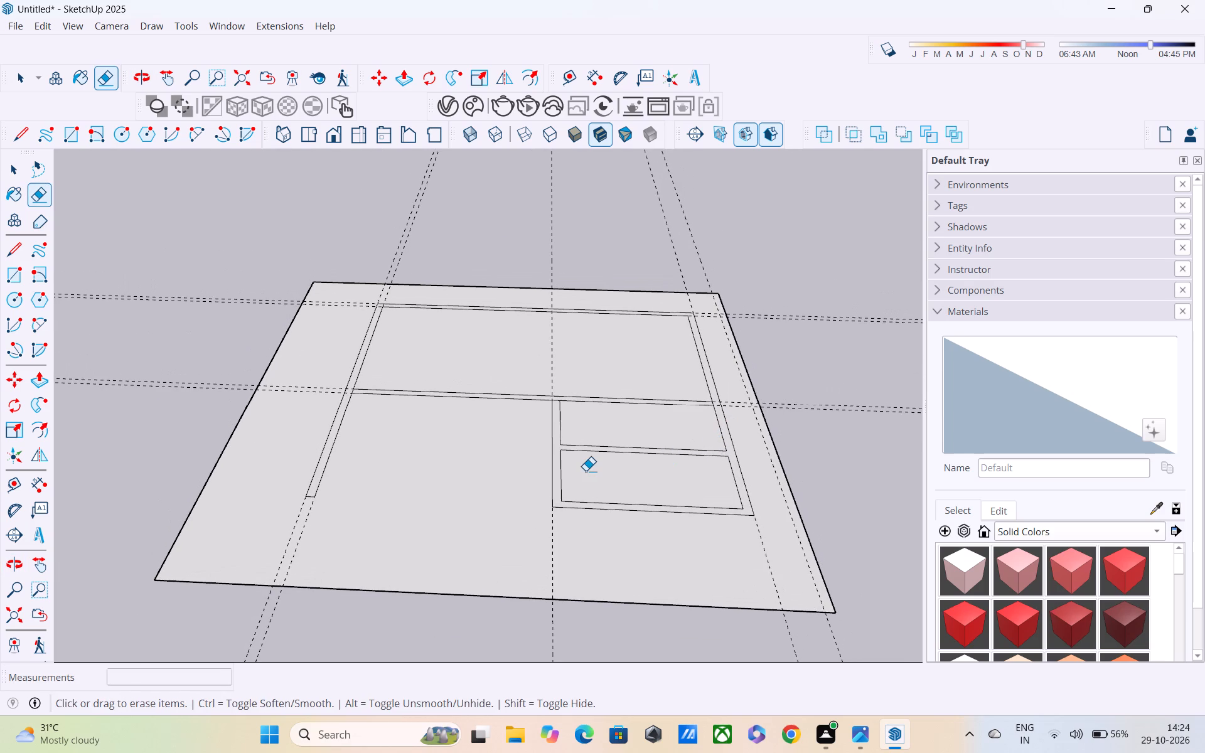
Erase the line segment and guide closing the junction between the small rooms' side wall and the long partition.
key(space)
scroll(566, 419, up, 6)
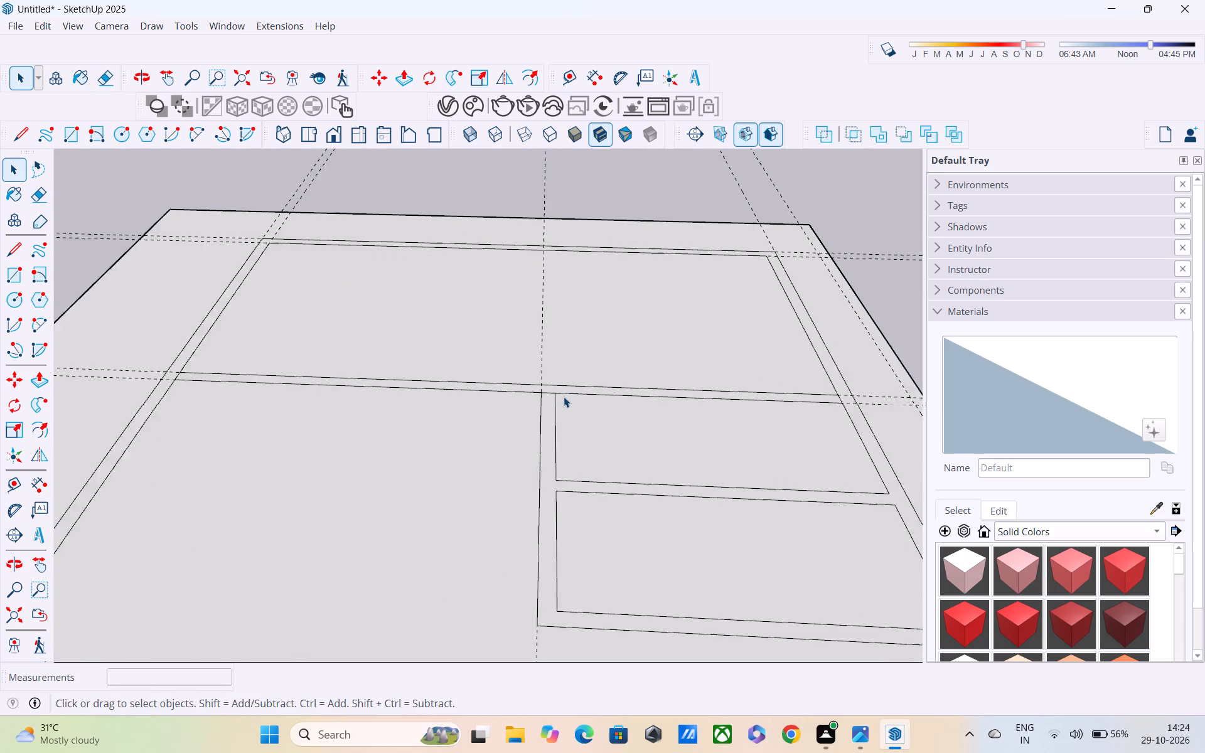
scroll(564, 397, up, 2)
key(p)
scroll(558, 391, up, 4)
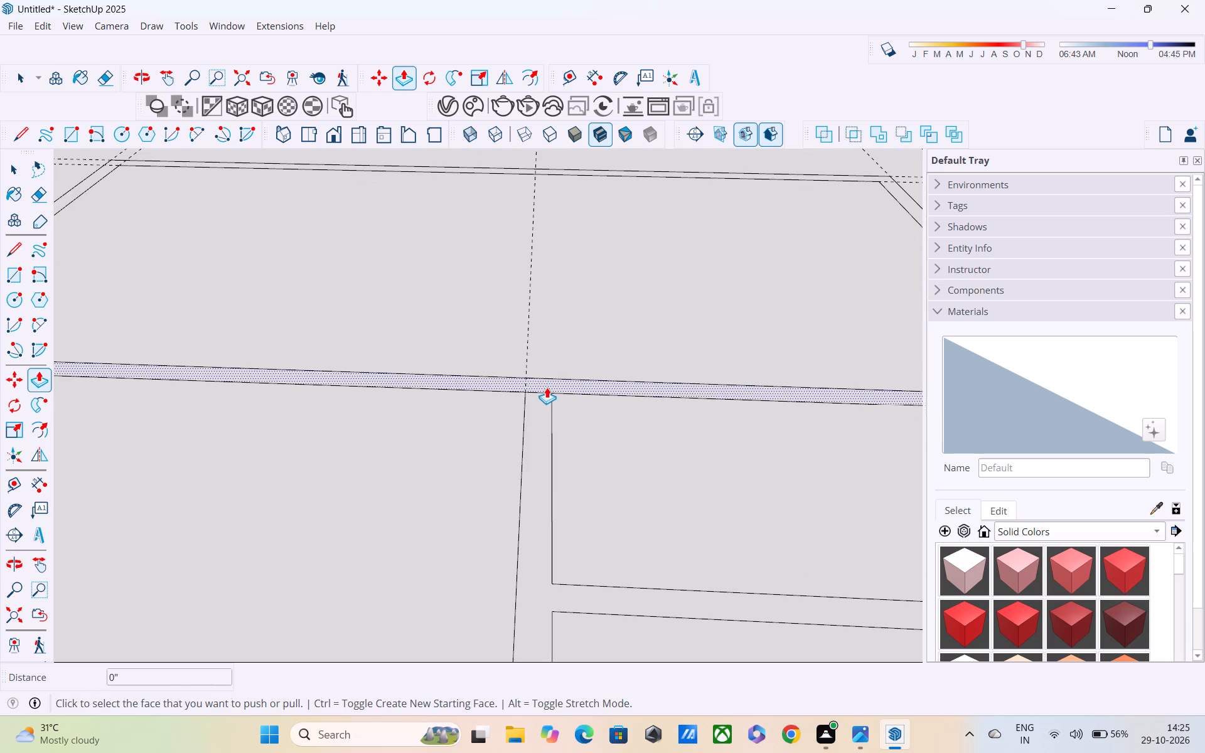
key(space)
key(e)
scroll(546, 387, up, 3)
drag(544, 387, 528, 430)
Erase the outer wall's inner-line segment where the long partition meets it, on the small rooms' side.
scroll(526, 422, down, 6)
scroll(618, 425, down, 4)
middle_drag(698, 481, 677, 478)
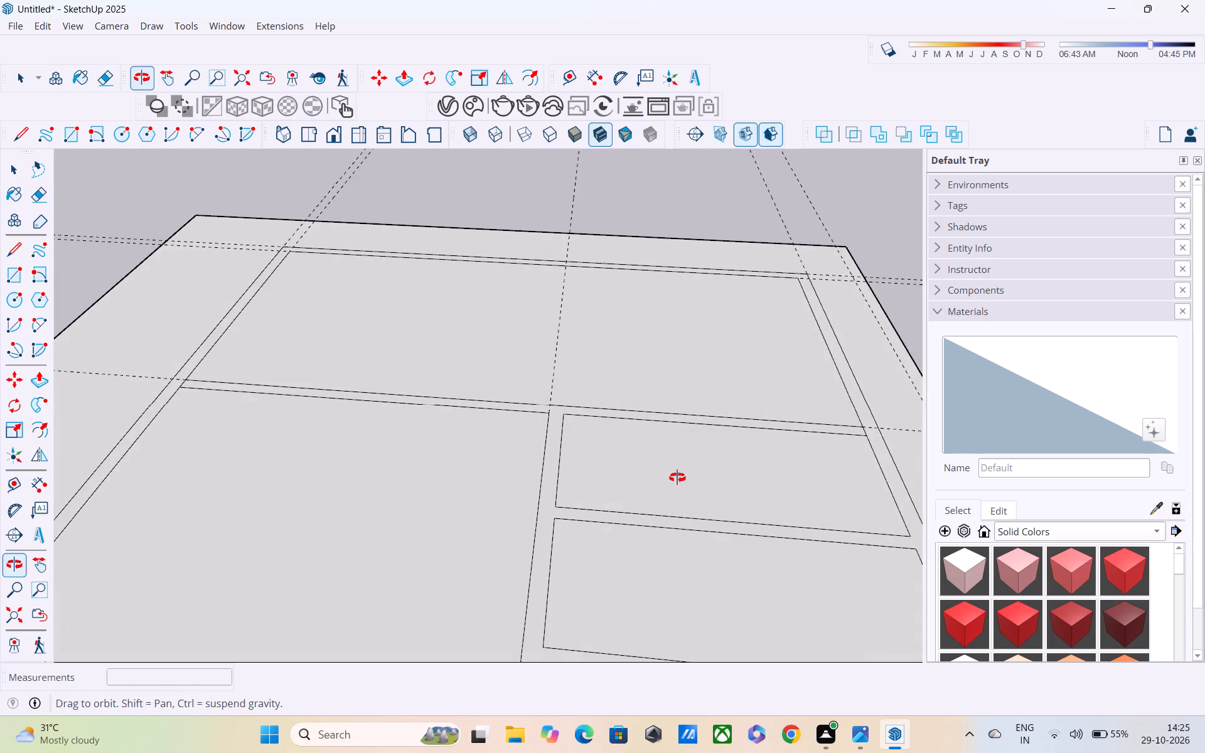
middle_drag(677, 478, 260, 474)
scroll(529, 410, up, 4)
scroll(425, 458, up, 6)
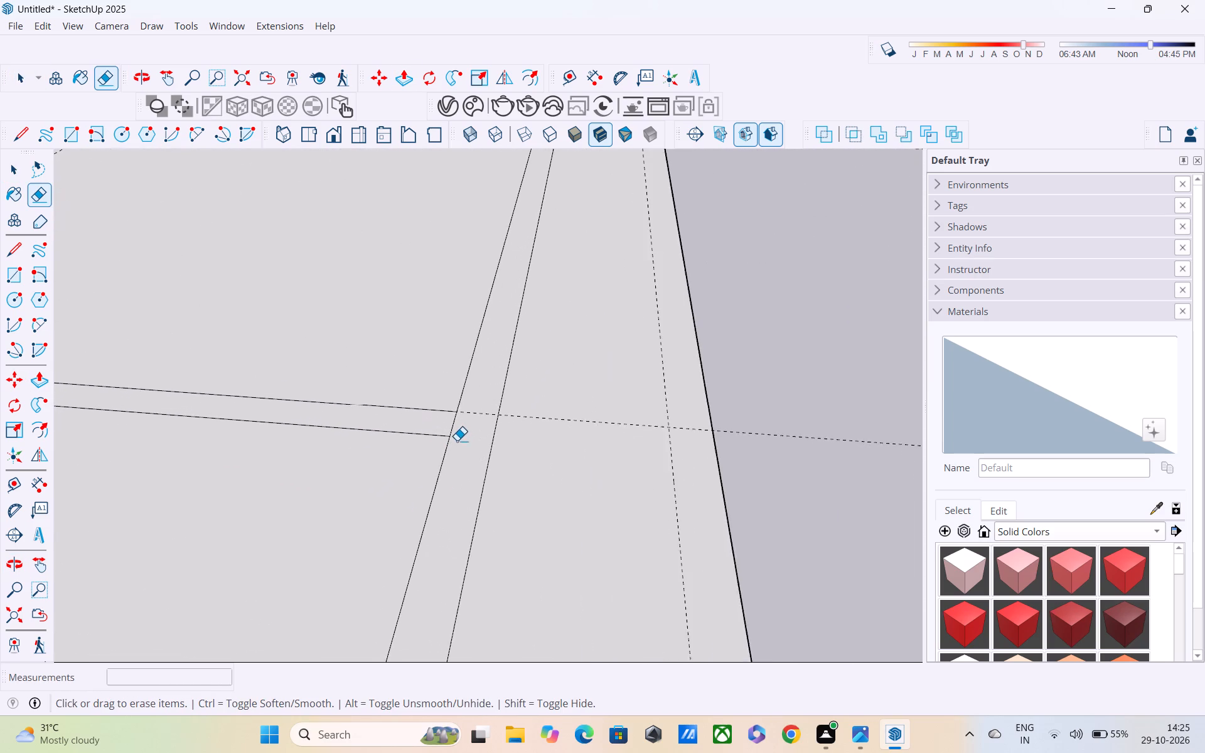
scroll(451, 434, up, 4)
drag(434, 419, 467, 436)
Erase the inner-line segment where the long partition meets the opposite outer wall, along with the guide along that line.
scroll(461, 425, down, 7)
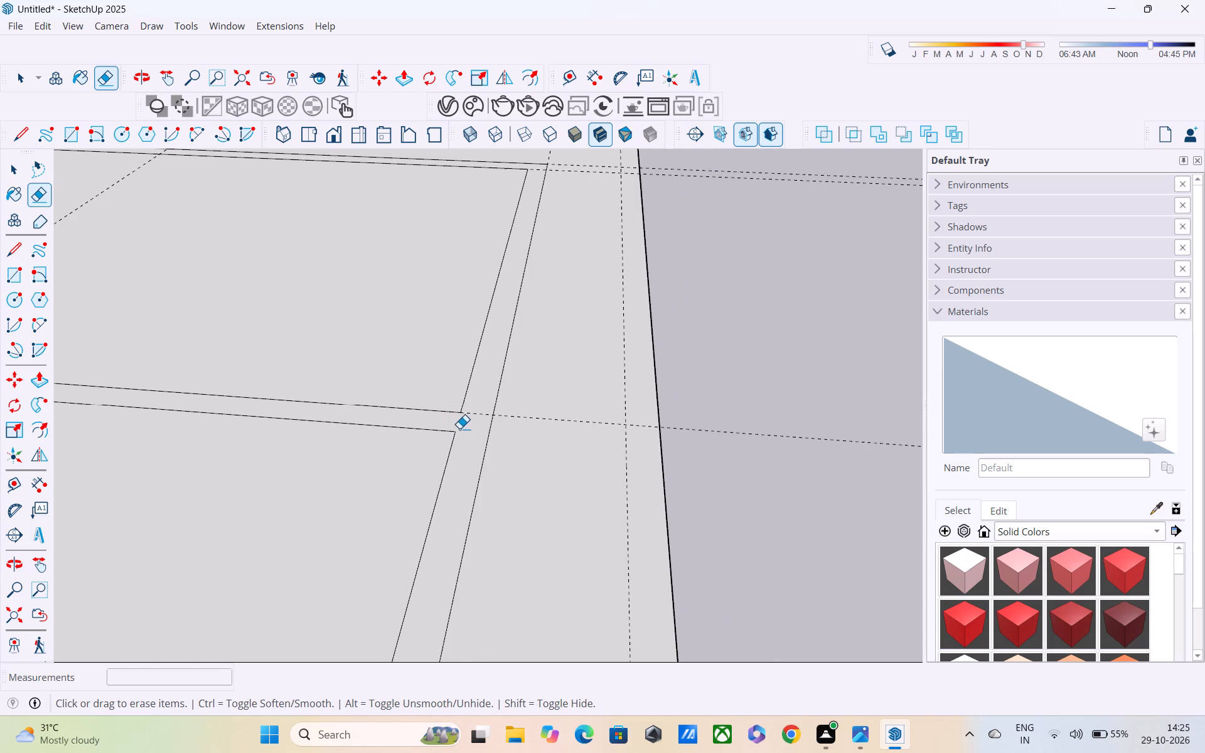
shift+middle_drag(456, 394, 505, 630)
scroll(577, 377, up, 3)
scroll(552, 293, up, 3)
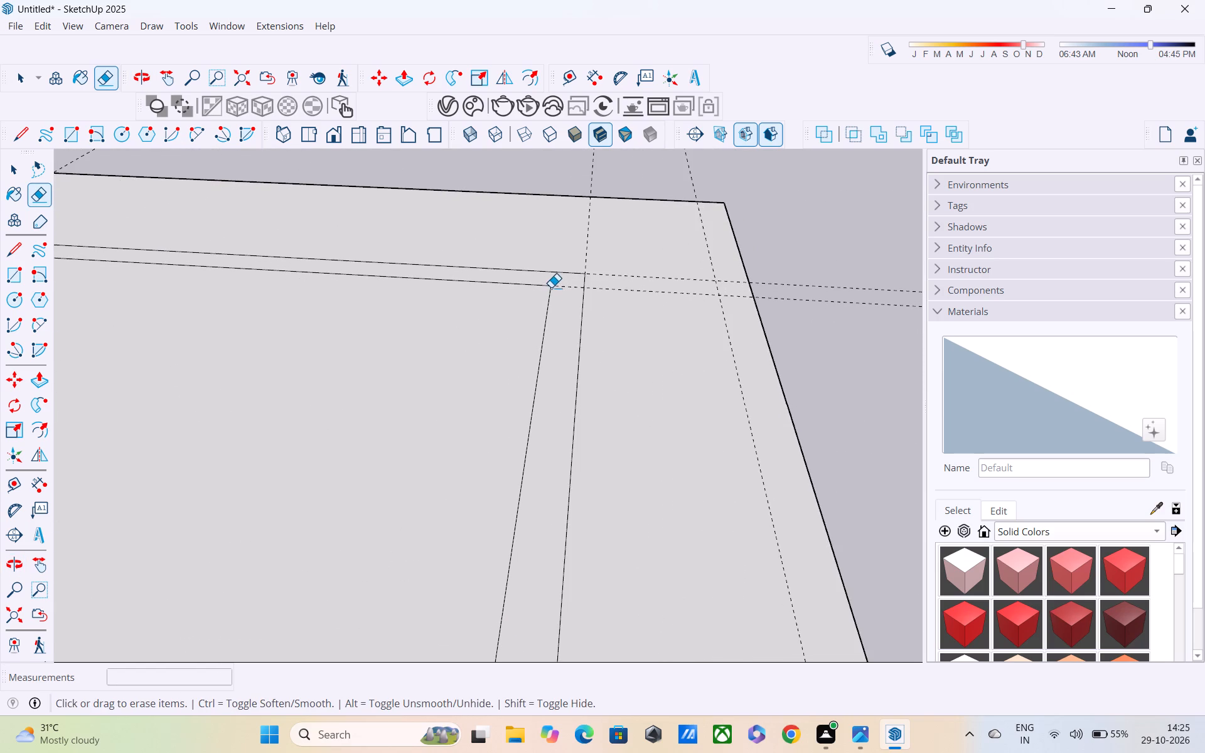
scroll(551, 287, up, 1)
shift+scroll(551, 287, down, 5)
shift+middle_drag(560, 291, 1204, 284)
shift+scroll(1204, 284, up, 1)
scroll(825, 321, down, 6)
shift+middle_drag(663, 373, 650, 383)
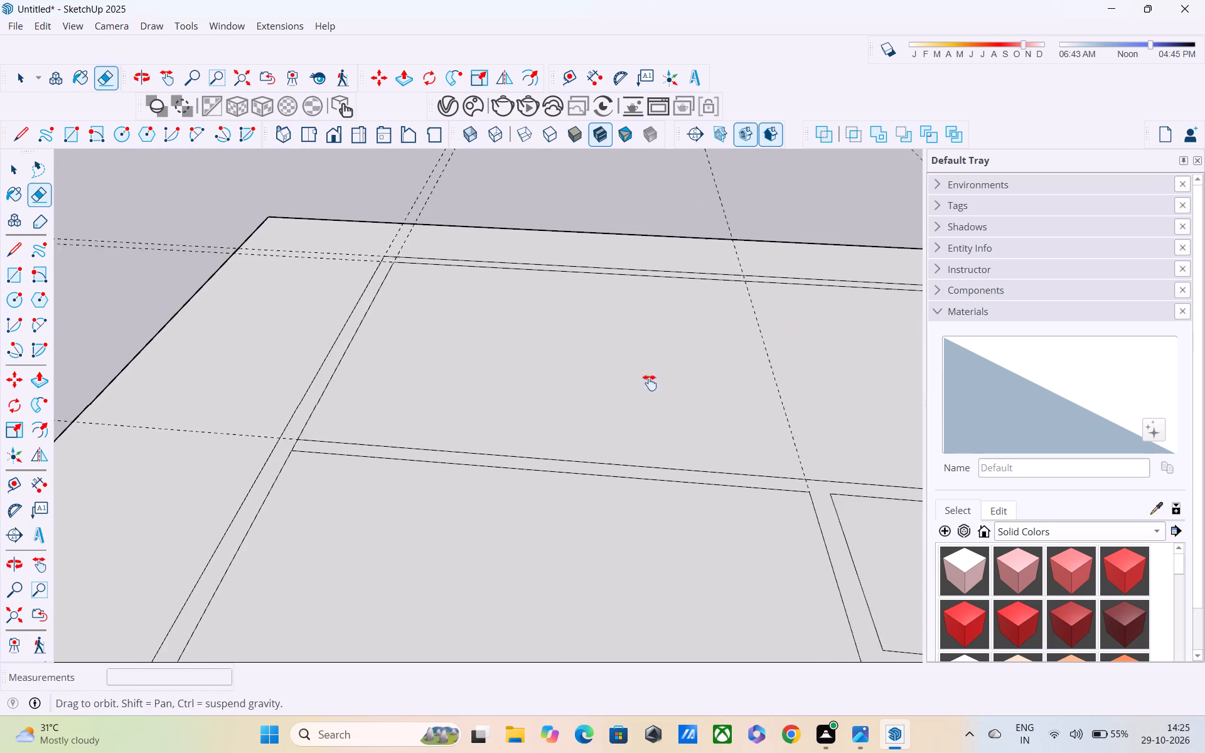
shift+middle_drag(650, 383, 618, 507)
shift+scroll(213, 304, up, 3)
scroll(355, 353, up, 3)
scroll(385, 385, down, 1)
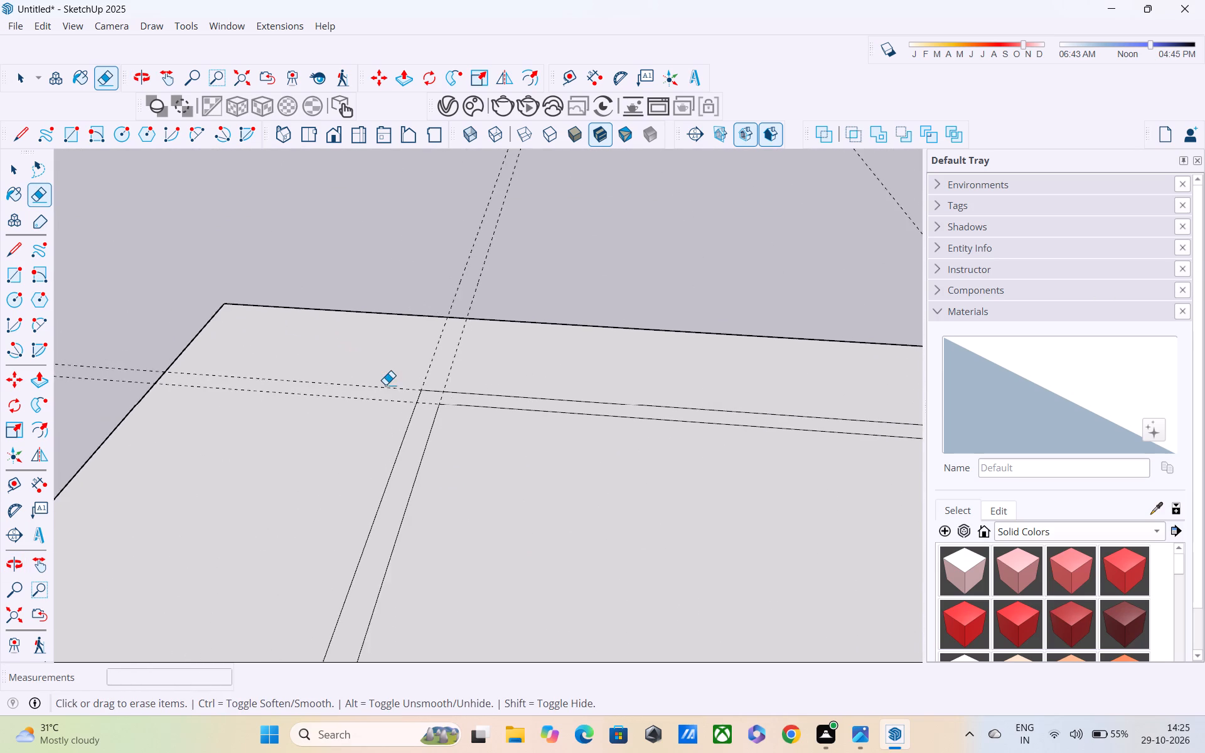
scroll(388, 385, up, 4)
scroll(428, 409, down, 7)
shift+middle_drag(476, 390, 496, 190)
scroll(503, 179, up, 1)
scroll(493, 263, down, 6)
scroll(392, 395, up, 5)
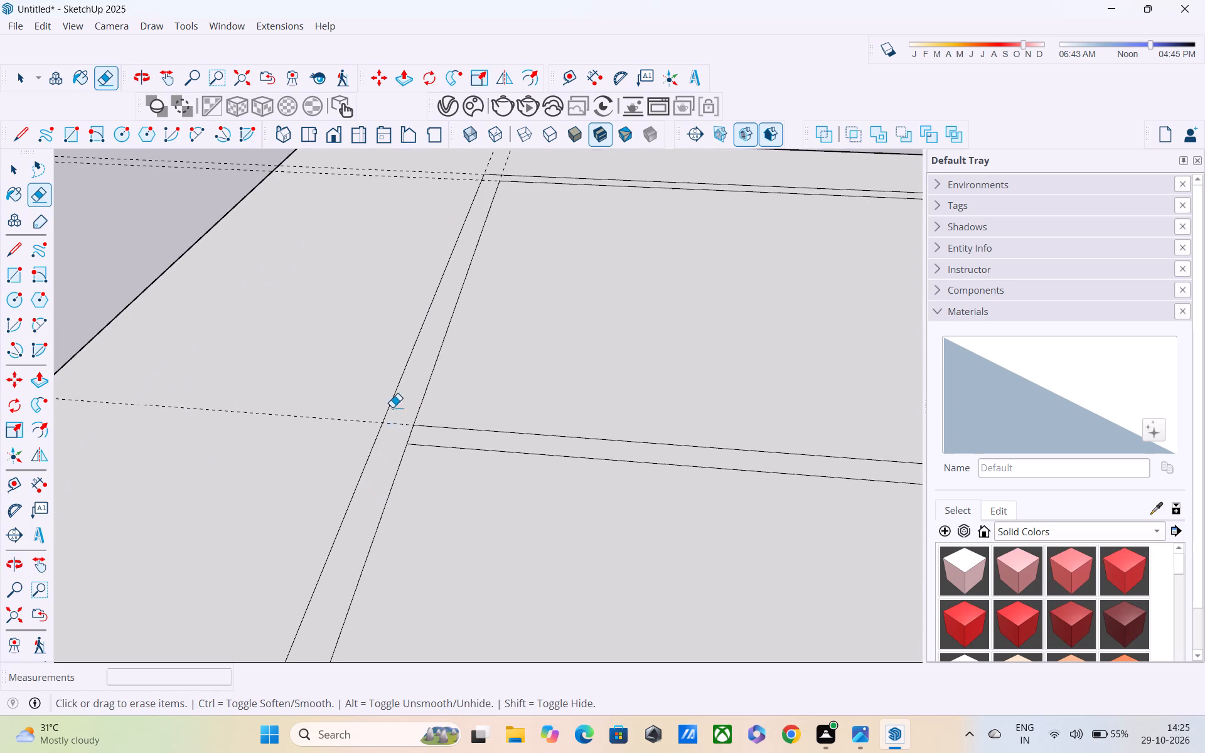
drag(397, 436, 414, 436)
Push/Pull the joined wall outline face up to a height of 10'.
scroll(417, 433, down, 6)
scroll(418, 540, down, 5)
key(p)
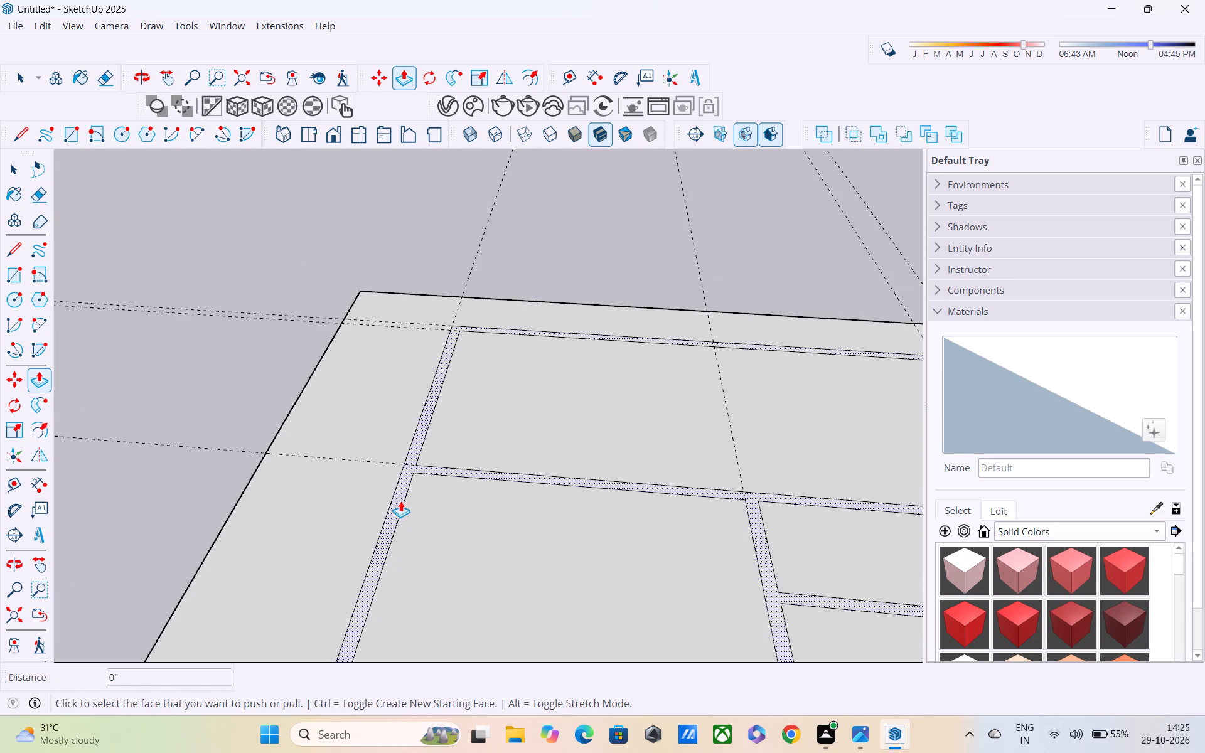
click(370, 582)
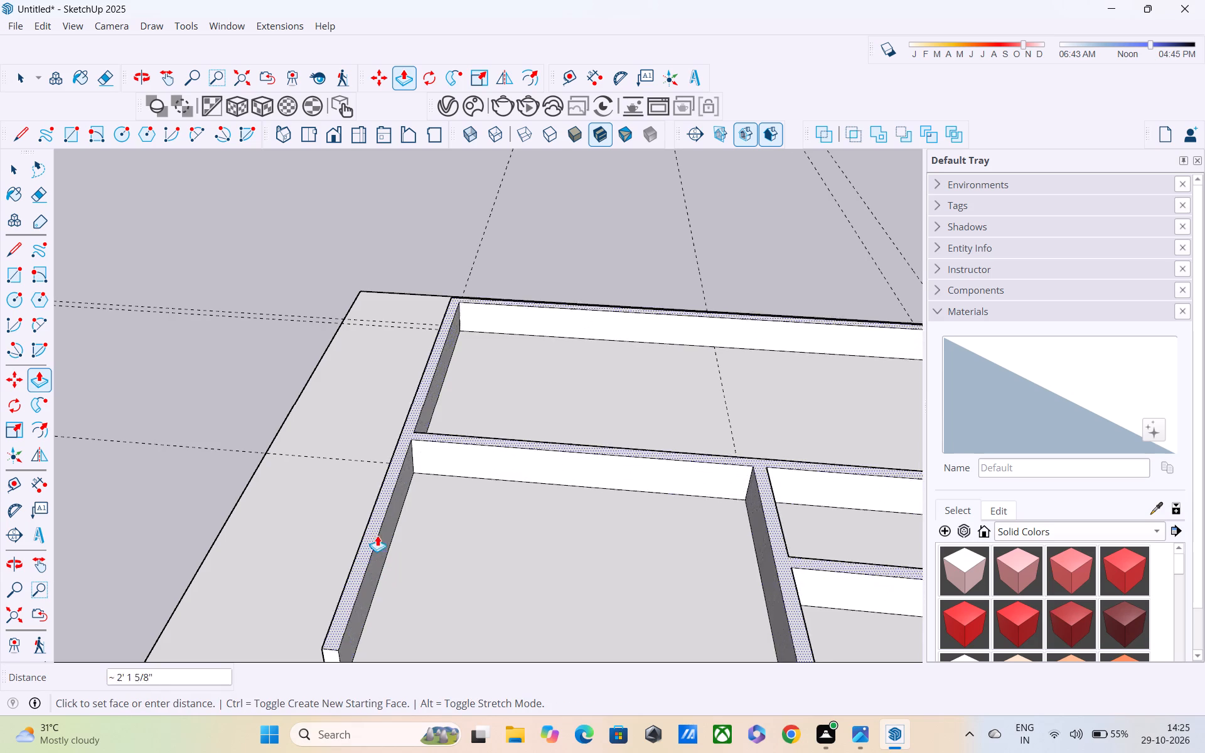
scroll(380, 526, down, 6)
middle_drag(387, 498, 394, 393)
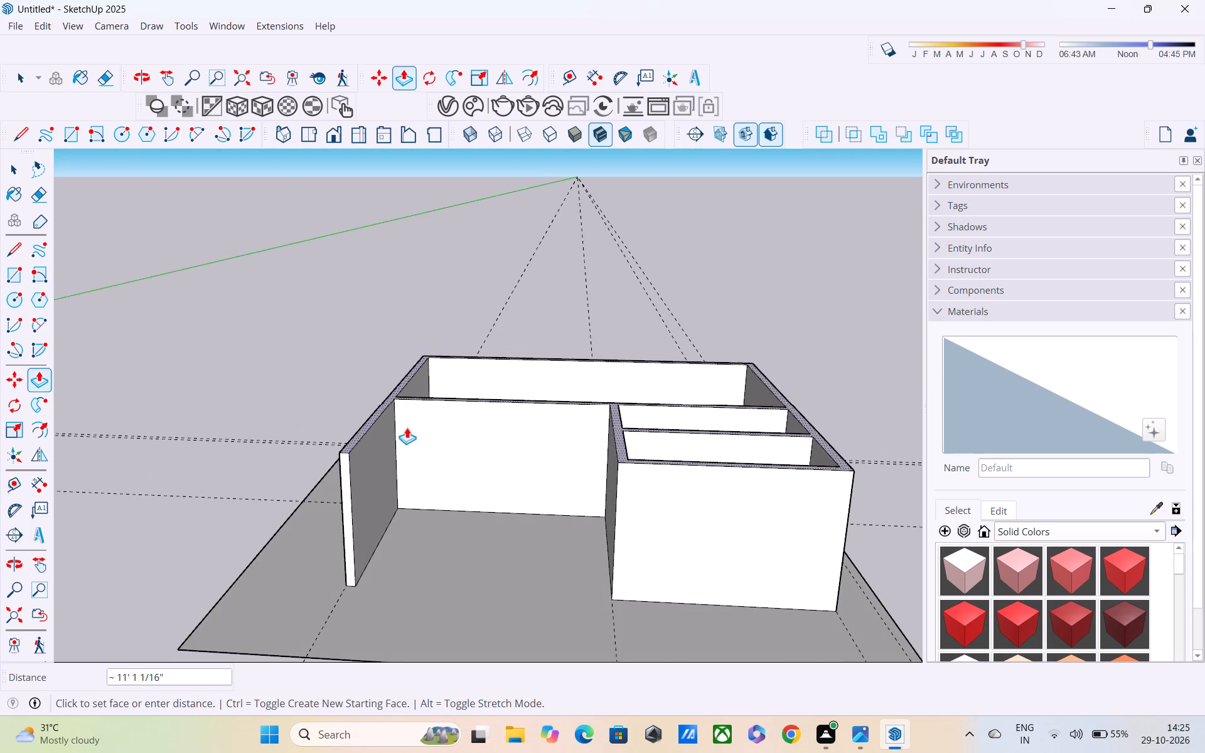
middle_drag(408, 439, 421, 392)
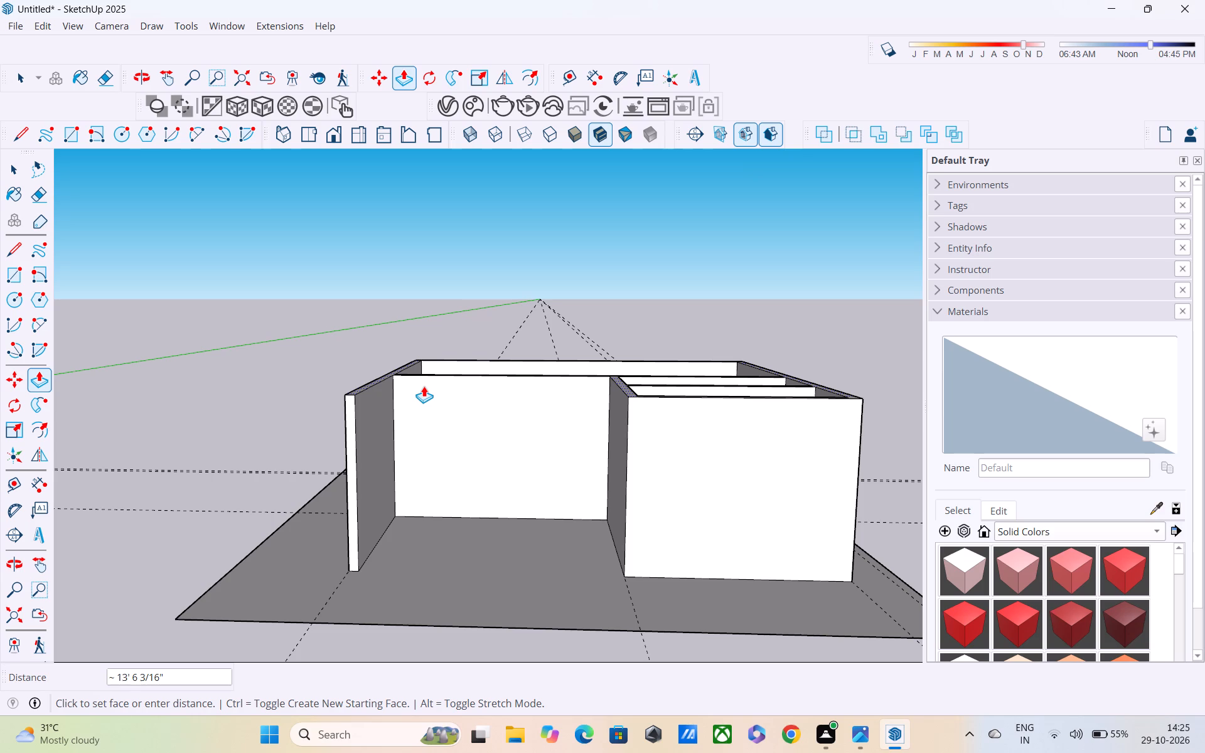
text(10')
key(Return)
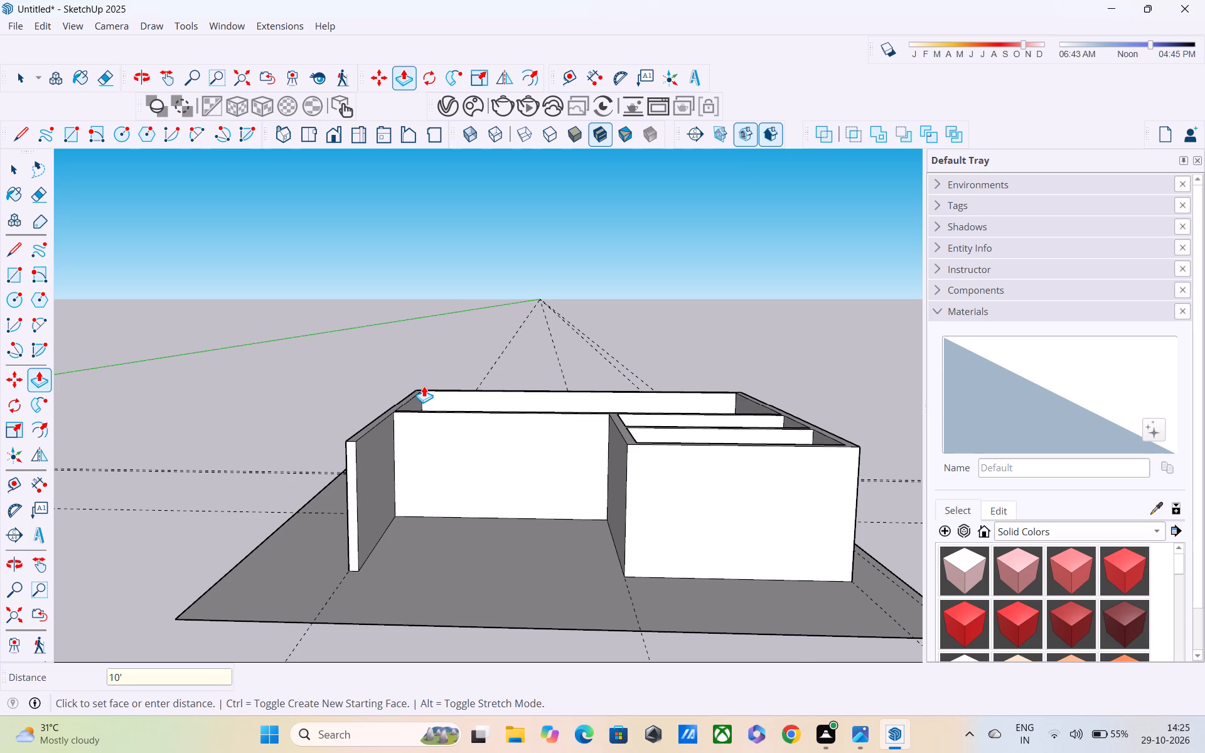
Examine the raised walls, the small rooms and the wall tops from different angles around the model.
scroll(424, 386, down, 3)
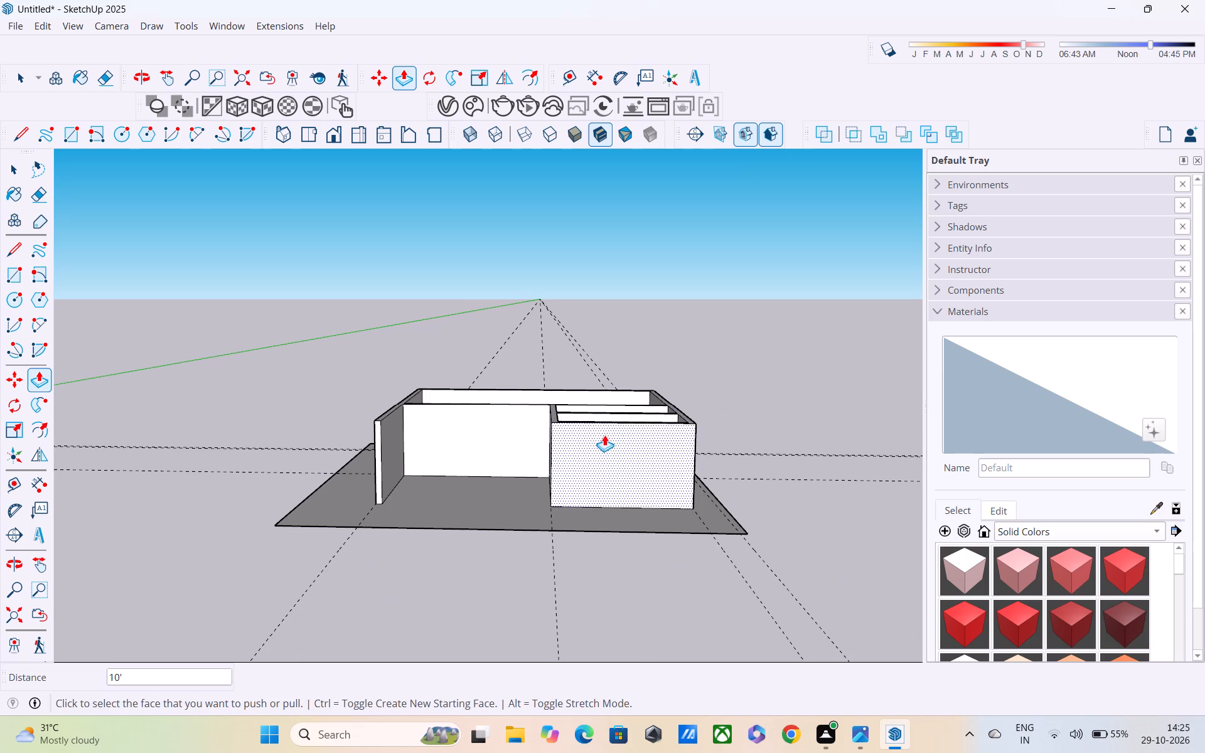
middle_drag(598, 451, 283, 595)
scroll(419, 450, up, 3)
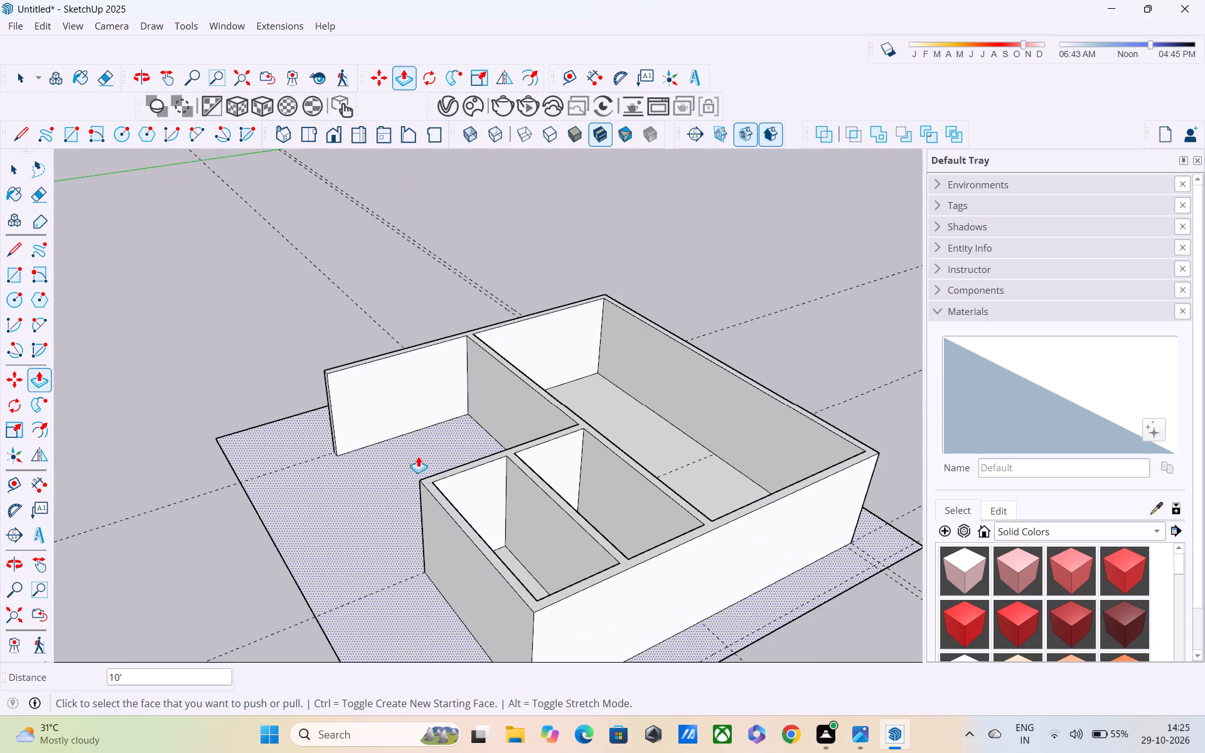
scroll(432, 488, down, 2)
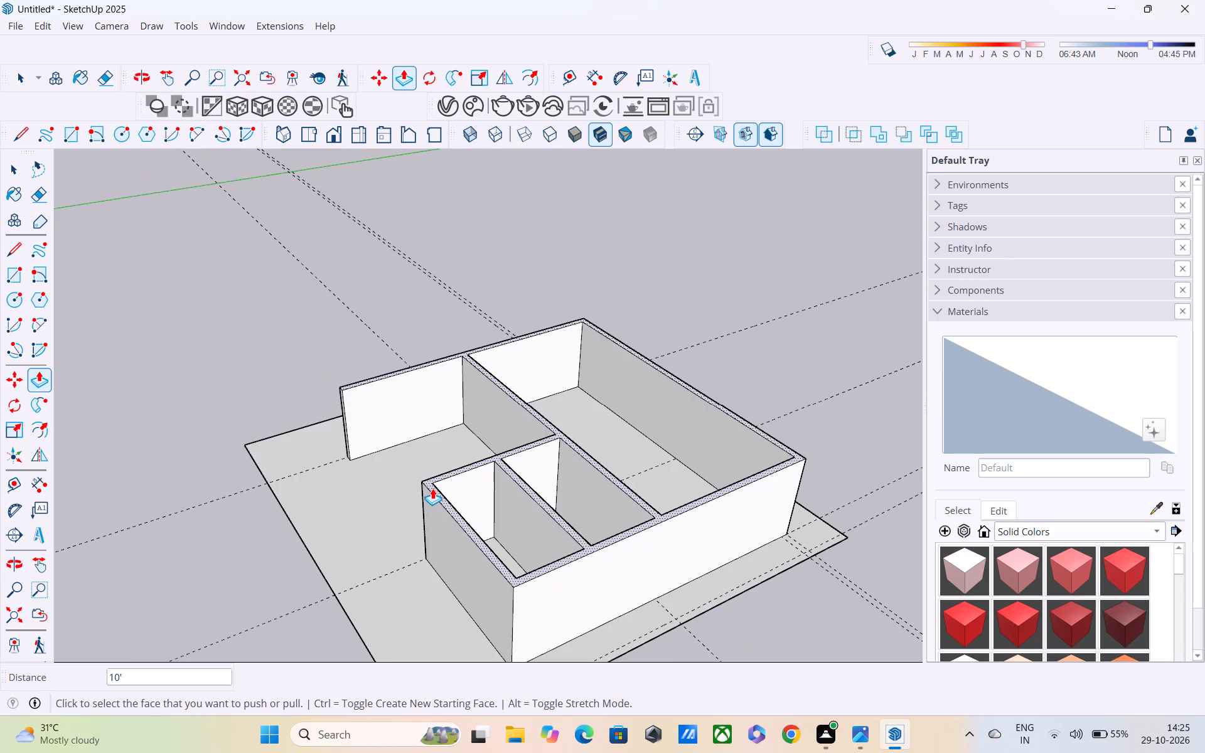
scroll(432, 488, down, 4)
scroll(447, 477, up, 4)
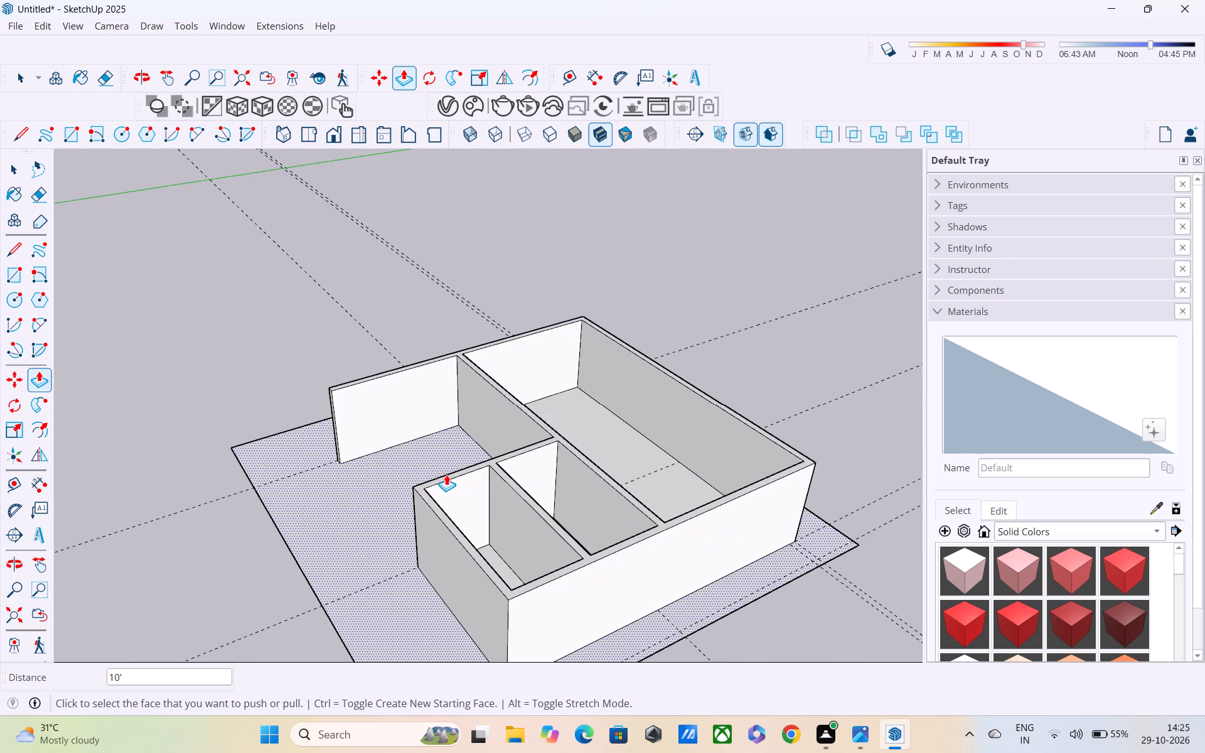
scroll(446, 474, down, 4)
shift+middle_drag(437, 474, 416, 519)
scroll(416, 519, up, 1)
shift+middle_drag(401, 462, 390, 384)
scroll(394, 462, up, 4)
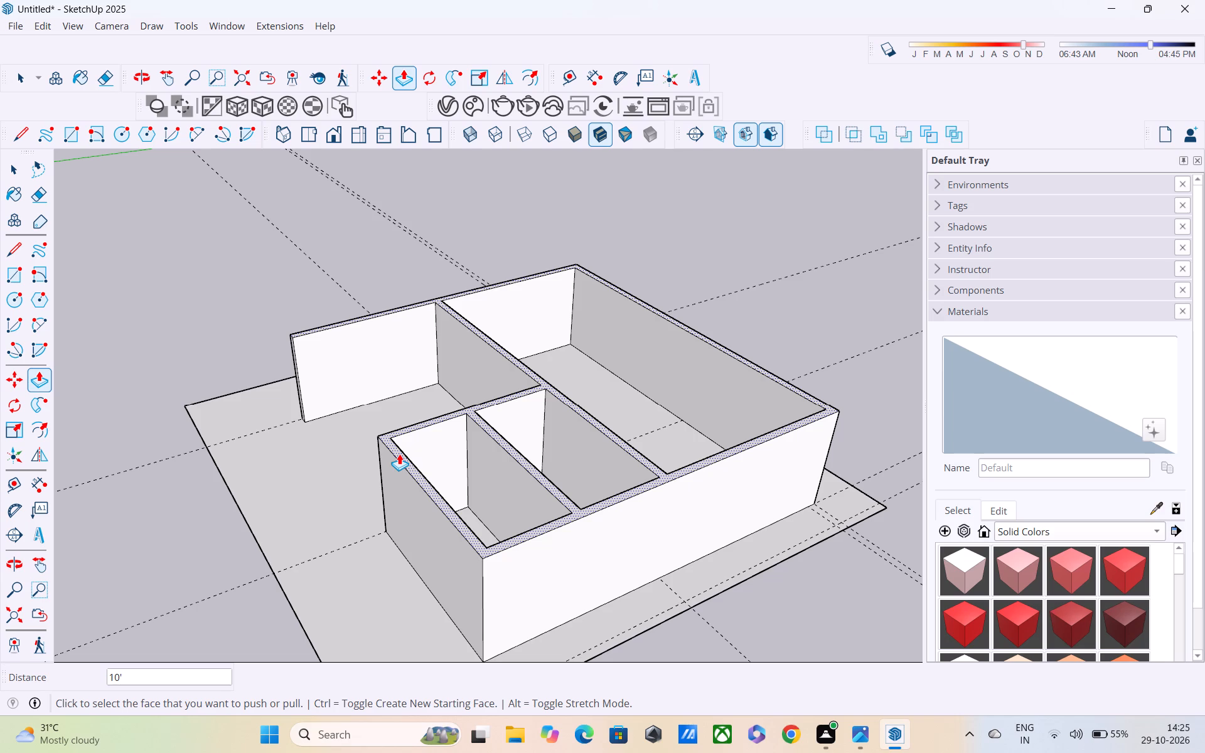
scroll(402, 456, up, 2)
scroll(446, 486, up, 2)
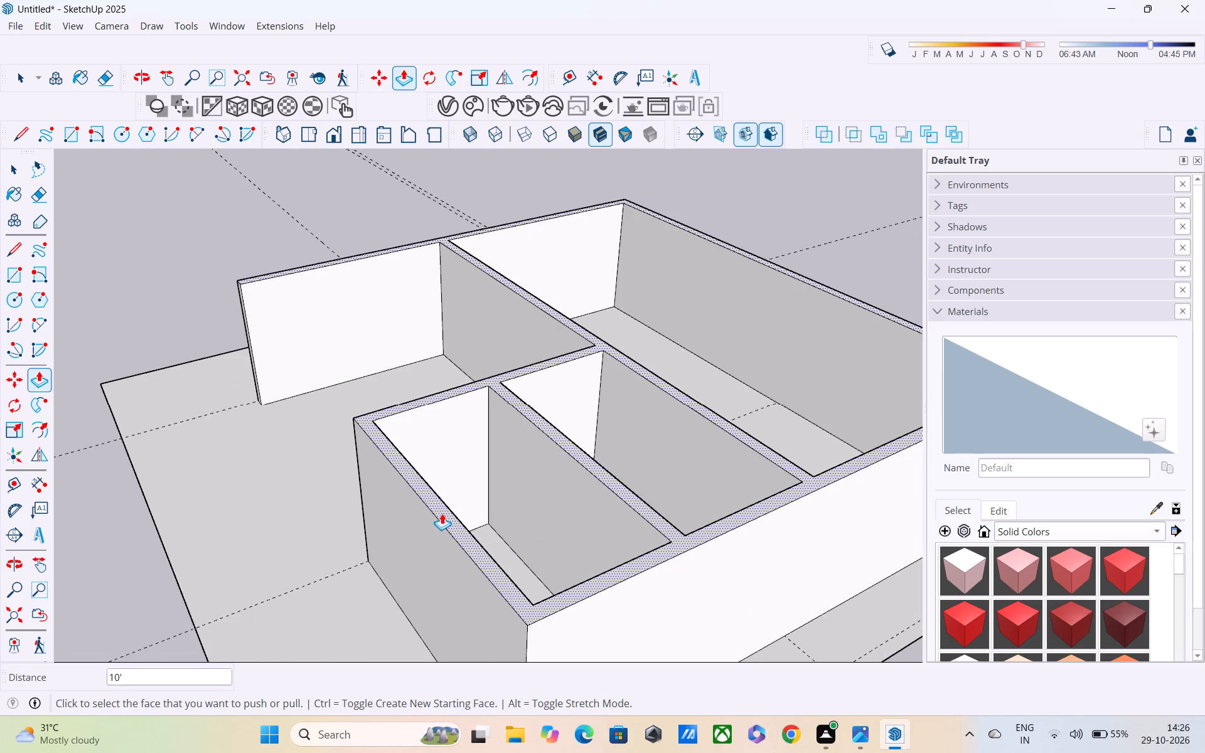
shift+middle_drag(442, 513, 424, 388)
middle_drag(422, 365, 394, 430)
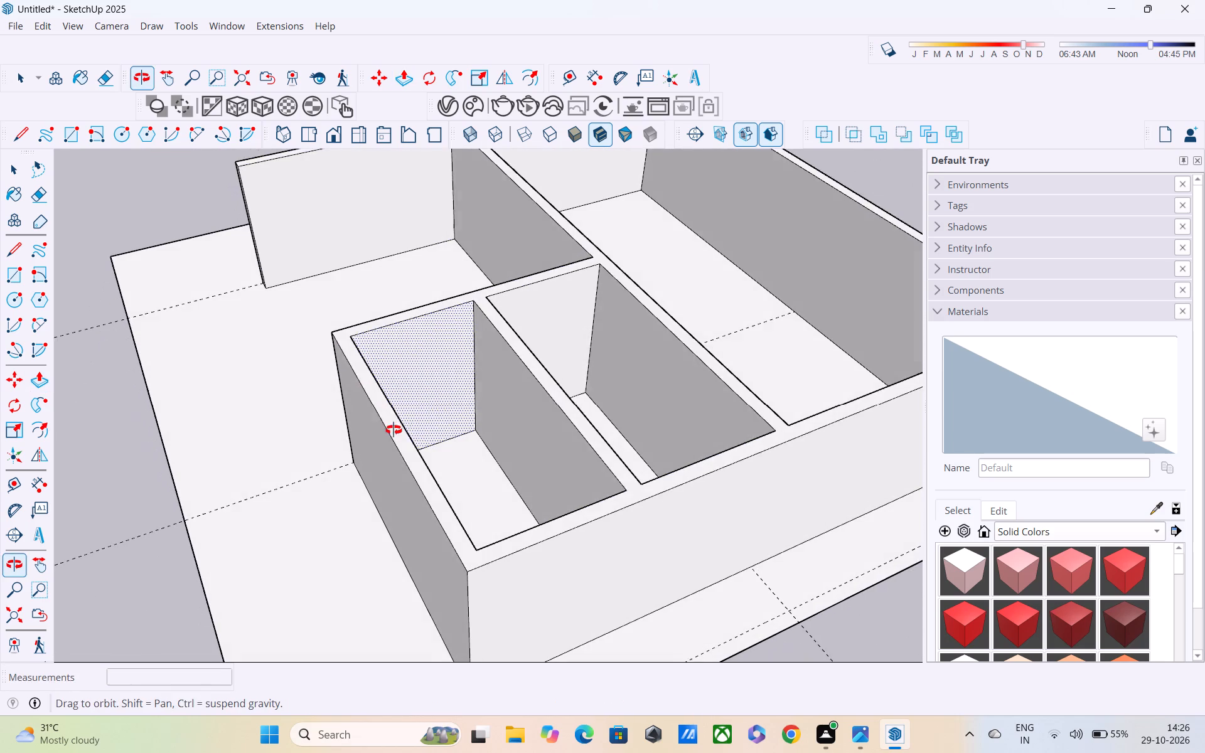
middle_drag(394, 430, 393, 430)
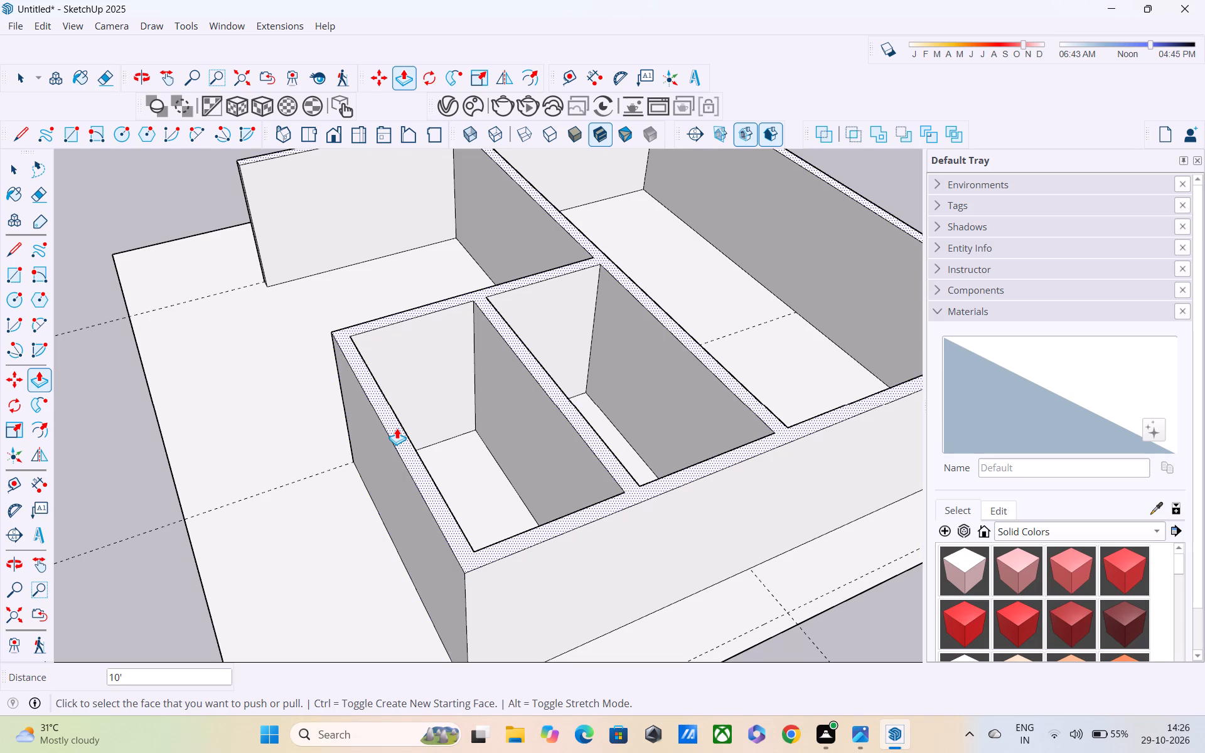
scroll(397, 427, down, 4)
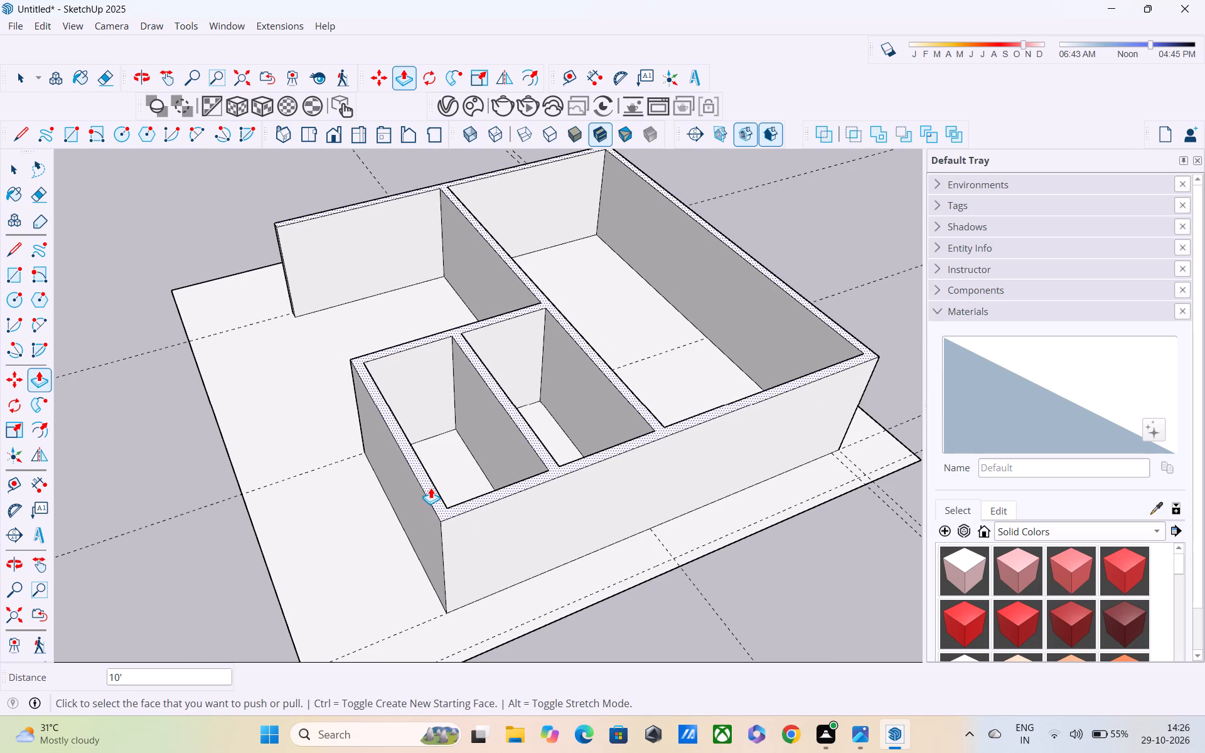
scroll(431, 488, down, 3)
shift+middle_drag(419, 506, 405, 446)
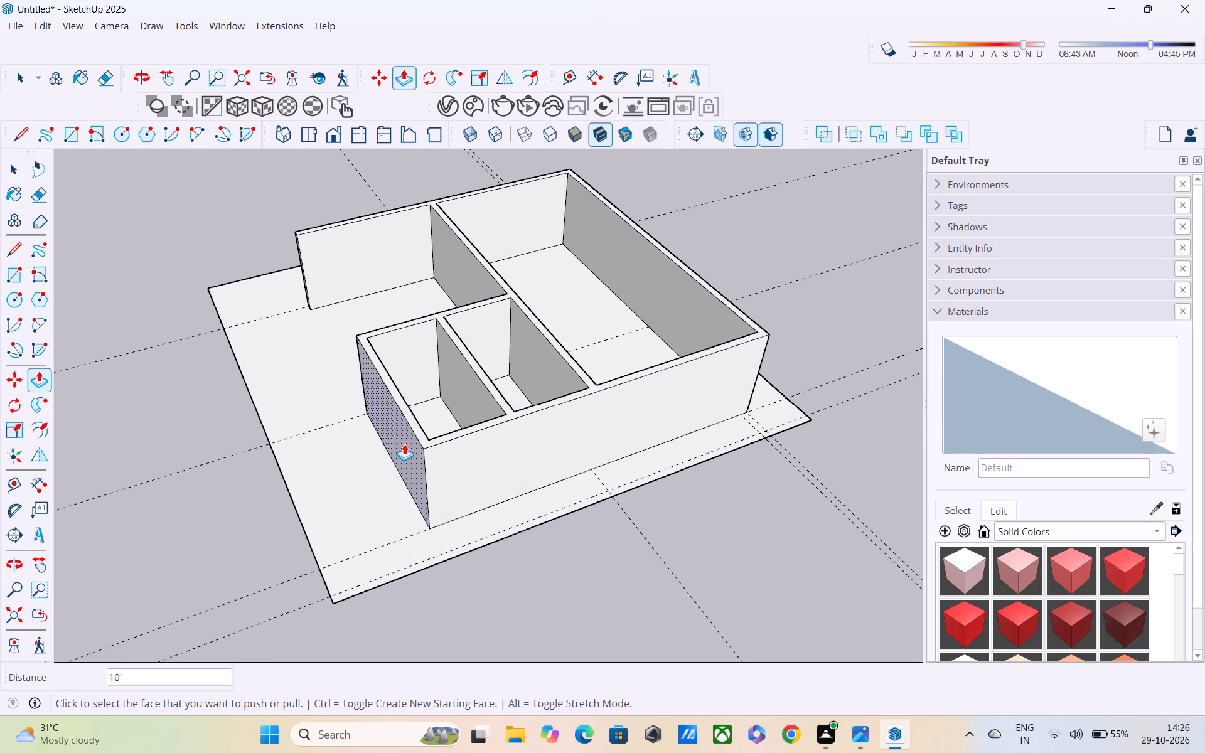
scroll(404, 444, down, 2)
middle_drag(404, 444, 758, 274)
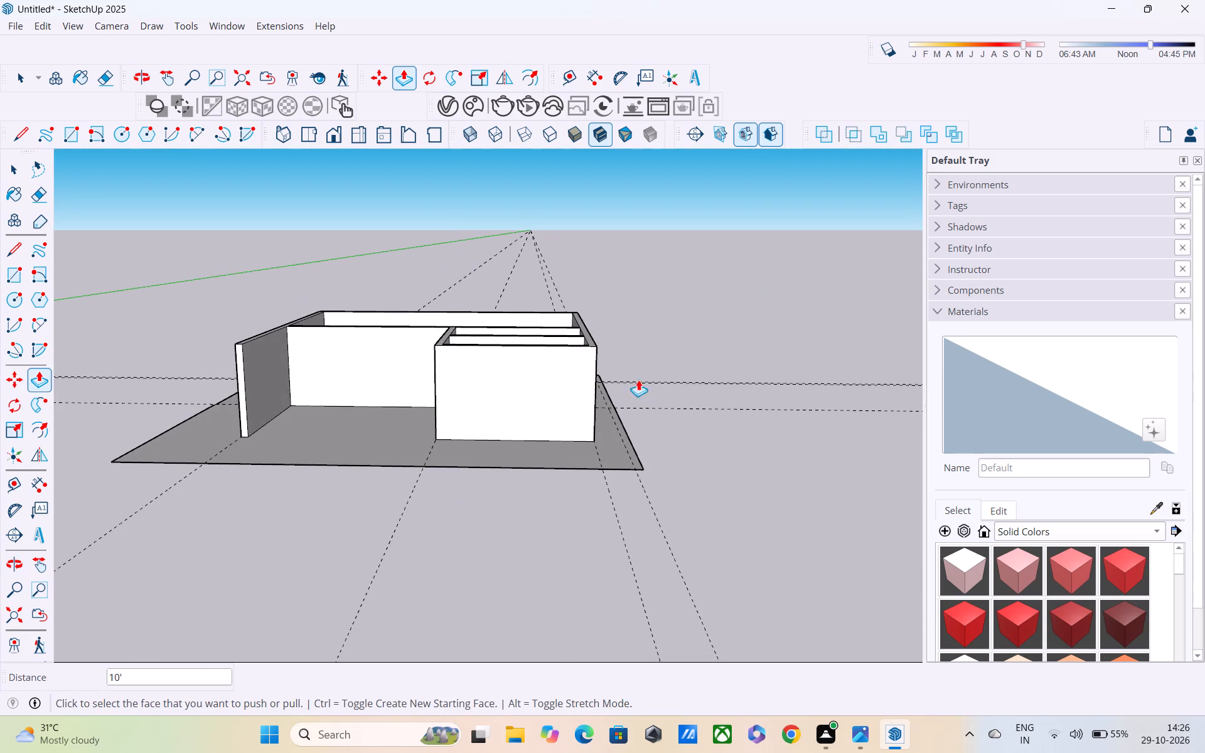
shift+middle_drag(630, 386, 653, 492)
scroll(653, 491, down, 2)
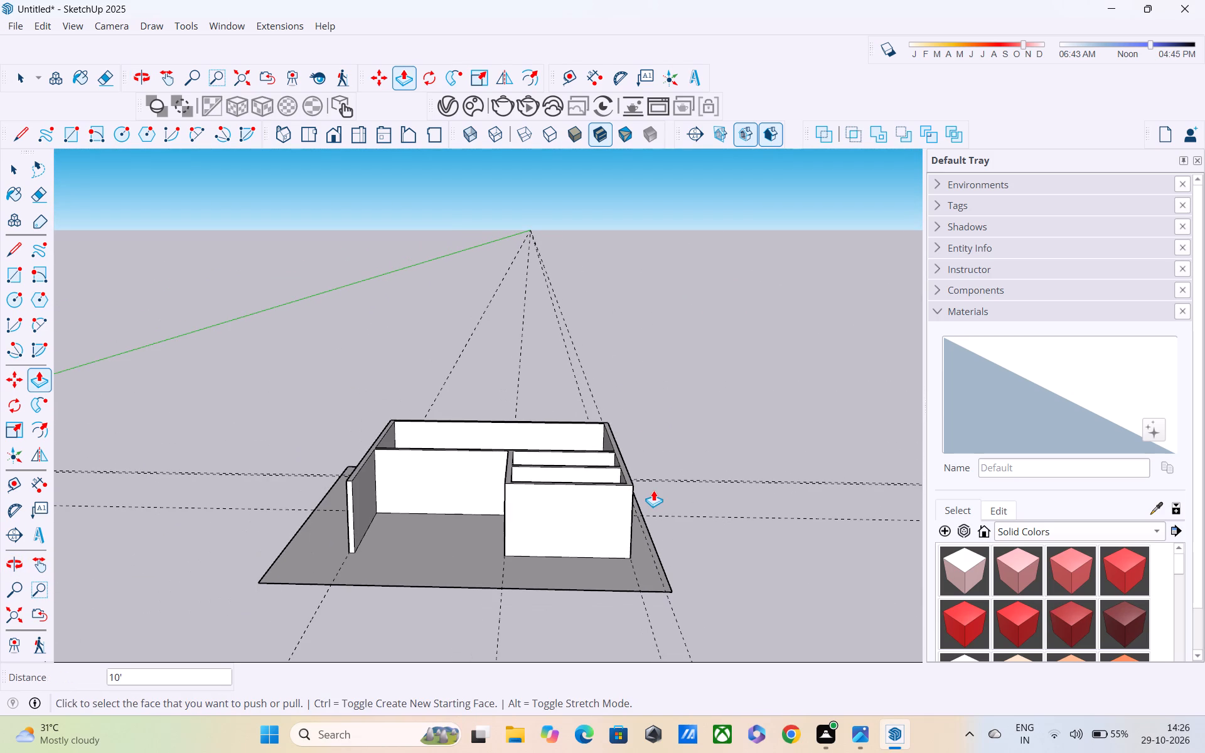
middle_drag(534, 456, 465, 488)
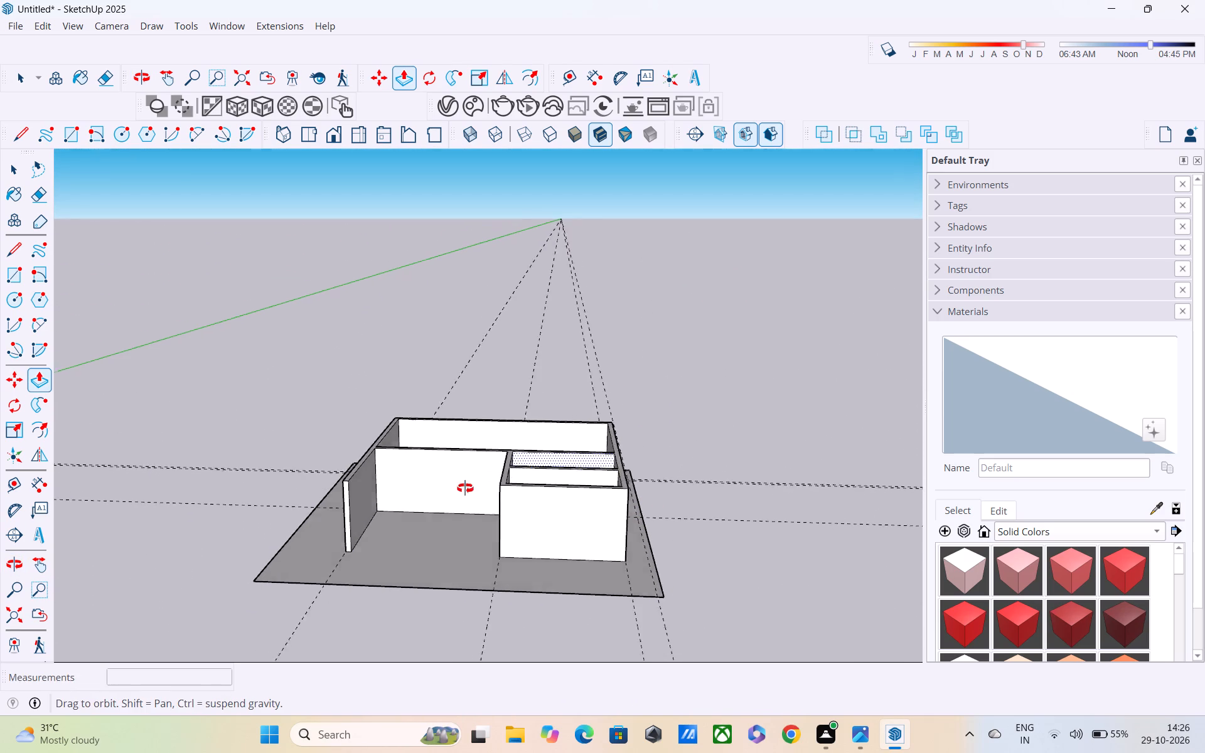
middle_drag(465, 488, 323, 513)
scroll(447, 450, up, 4)
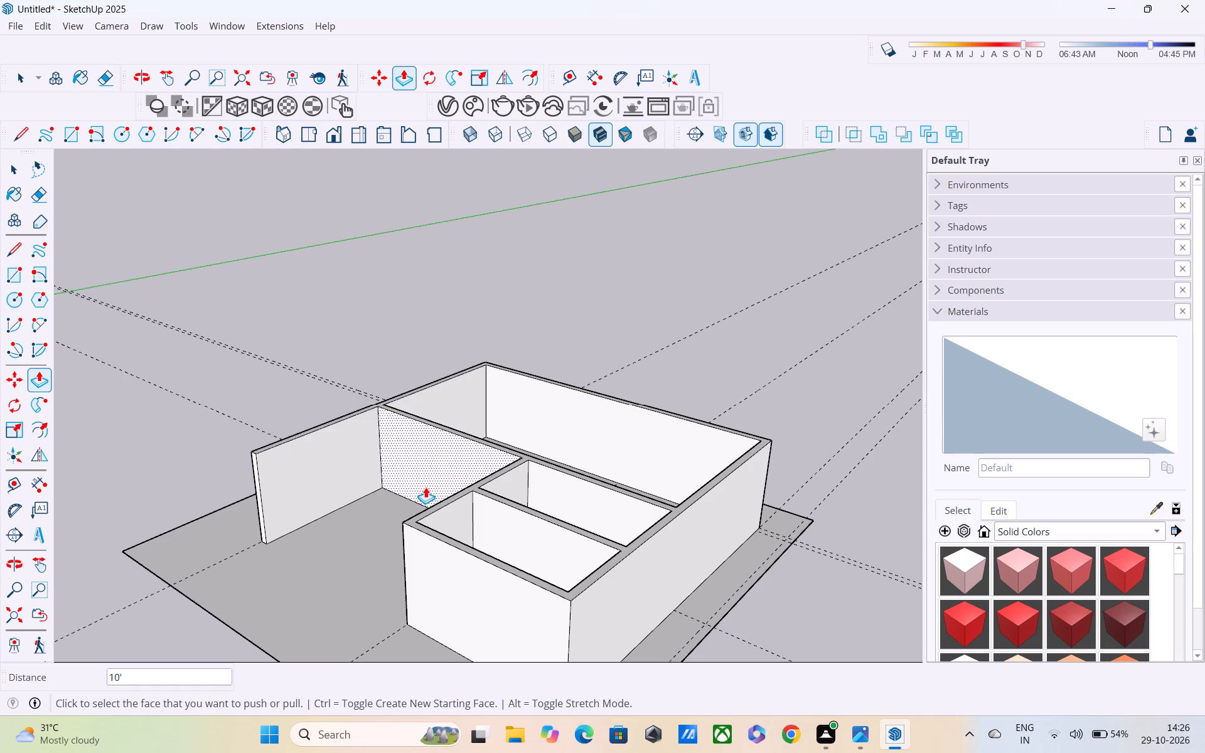
shift+middle_drag(422, 484, 408, 305)
scroll(415, 296, down, 5)
middle_drag(412, 311, 412, 316)
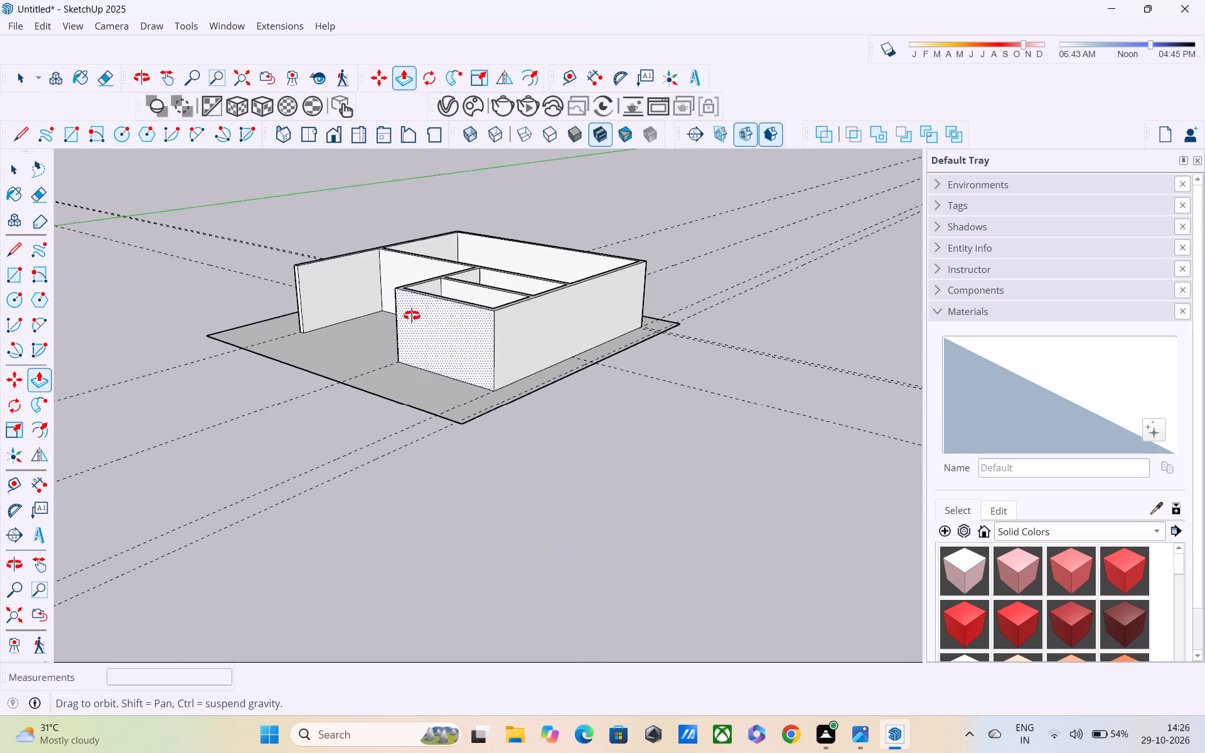
middle_drag(412, 316, 619, 443)
scroll(622, 439, up, 1)
key(space)
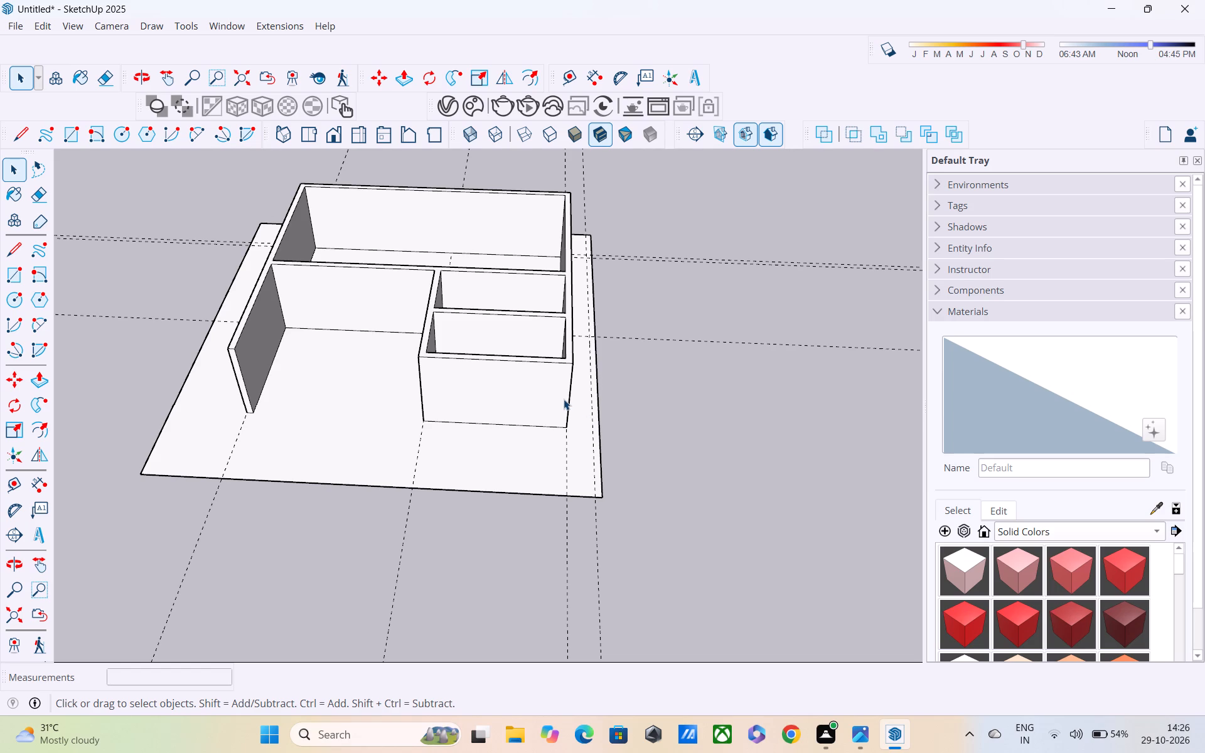
Draw two 9" lines across the top of the small rooms' inner side wall, continuing both edges of the partition between them.
key(l)
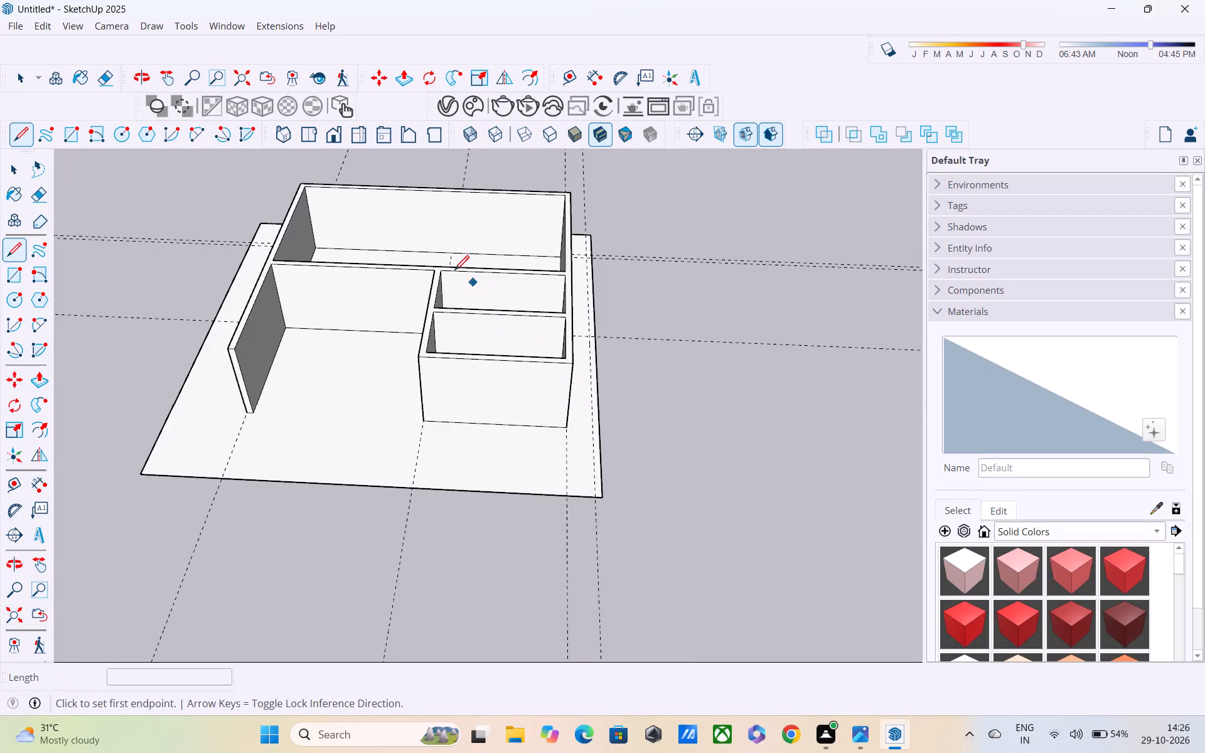
scroll(447, 270, up, 4)
scroll(436, 336, up, 7)
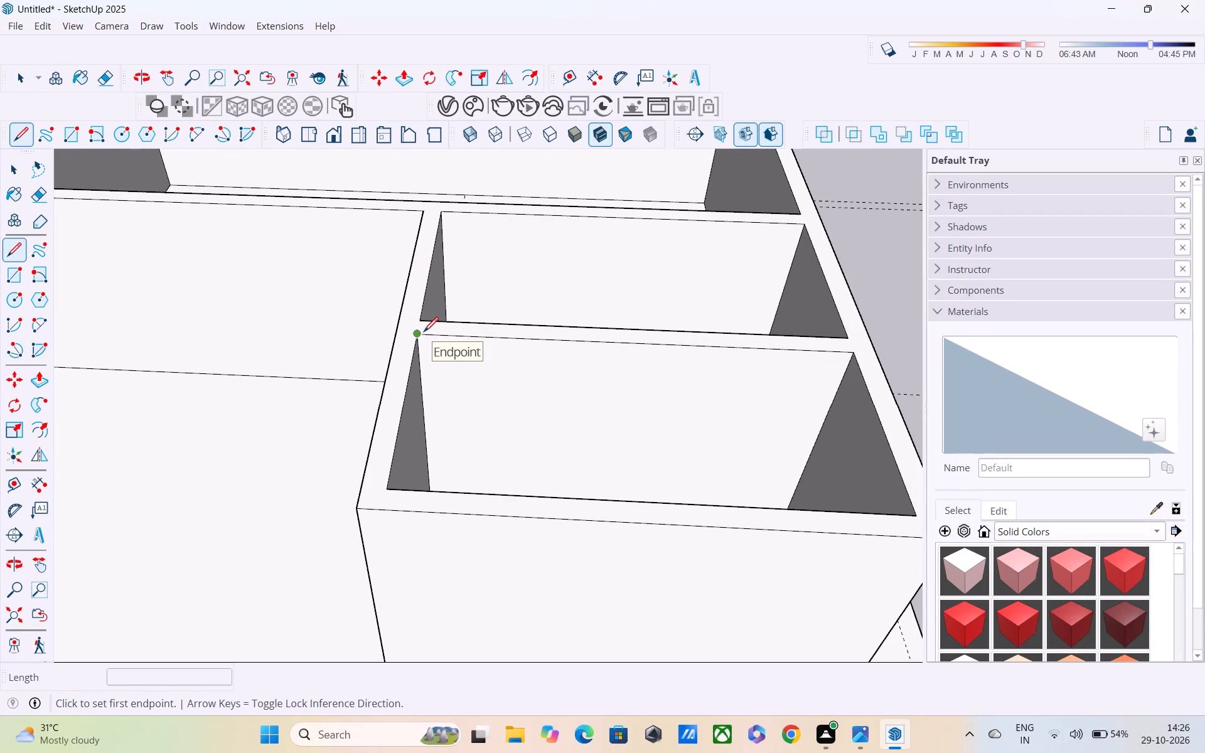
scroll(422, 333, up, 6)
click(413, 336)
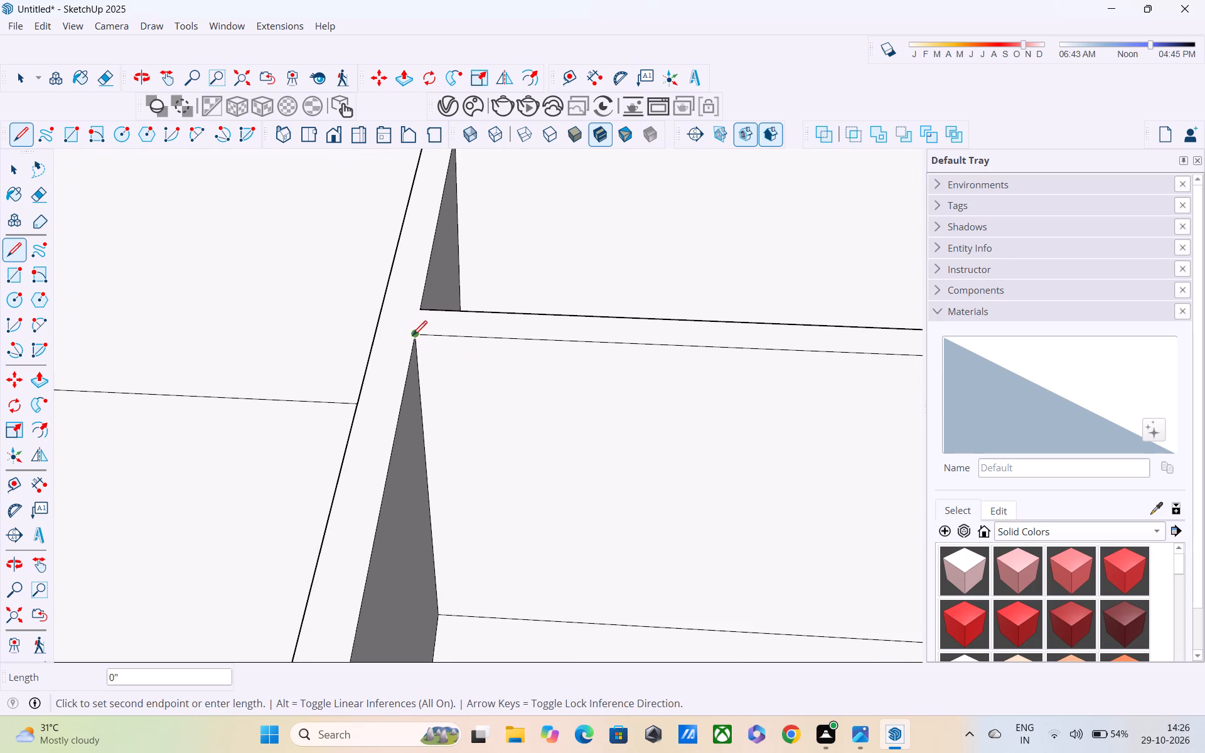
click(378, 333)
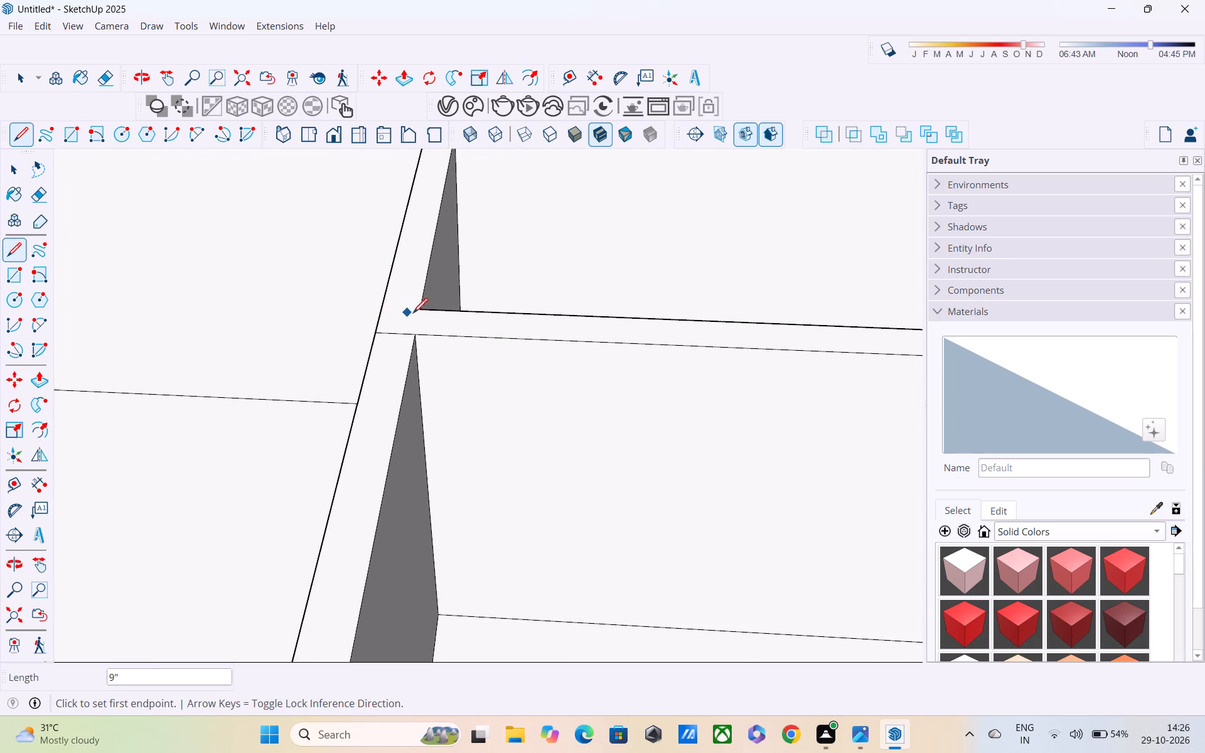
click(380, 306)
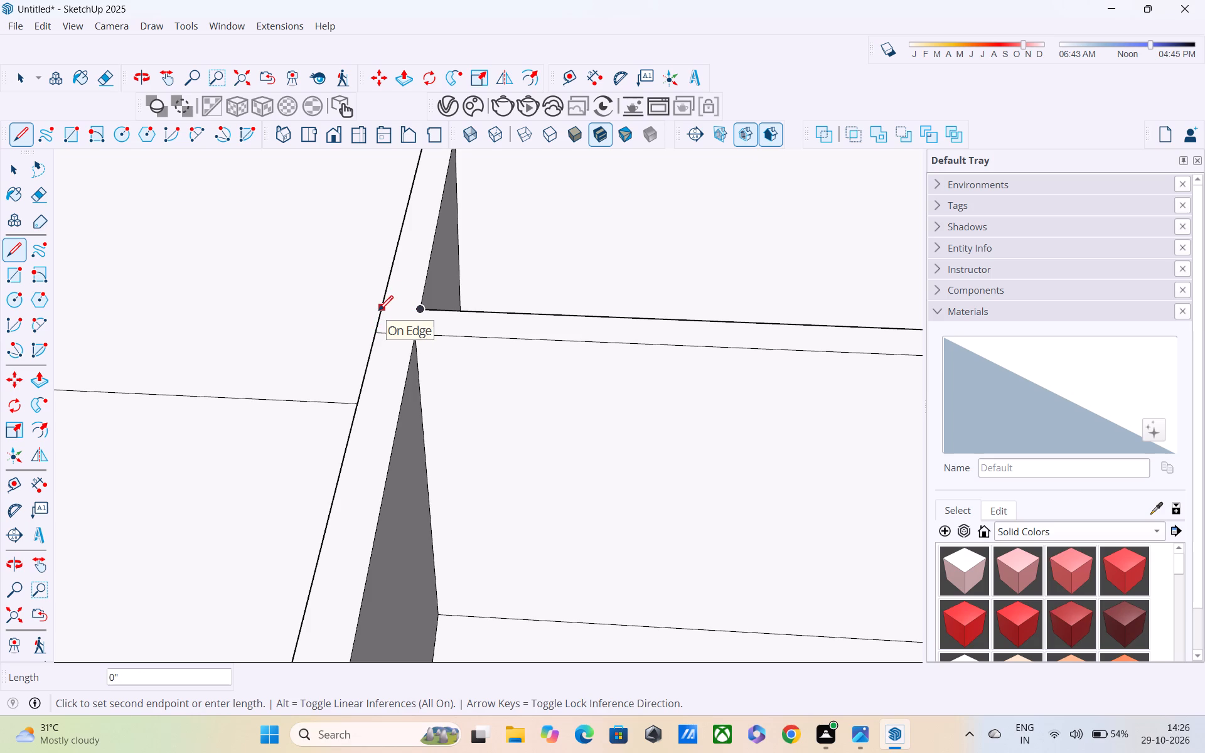
click(378, 312)
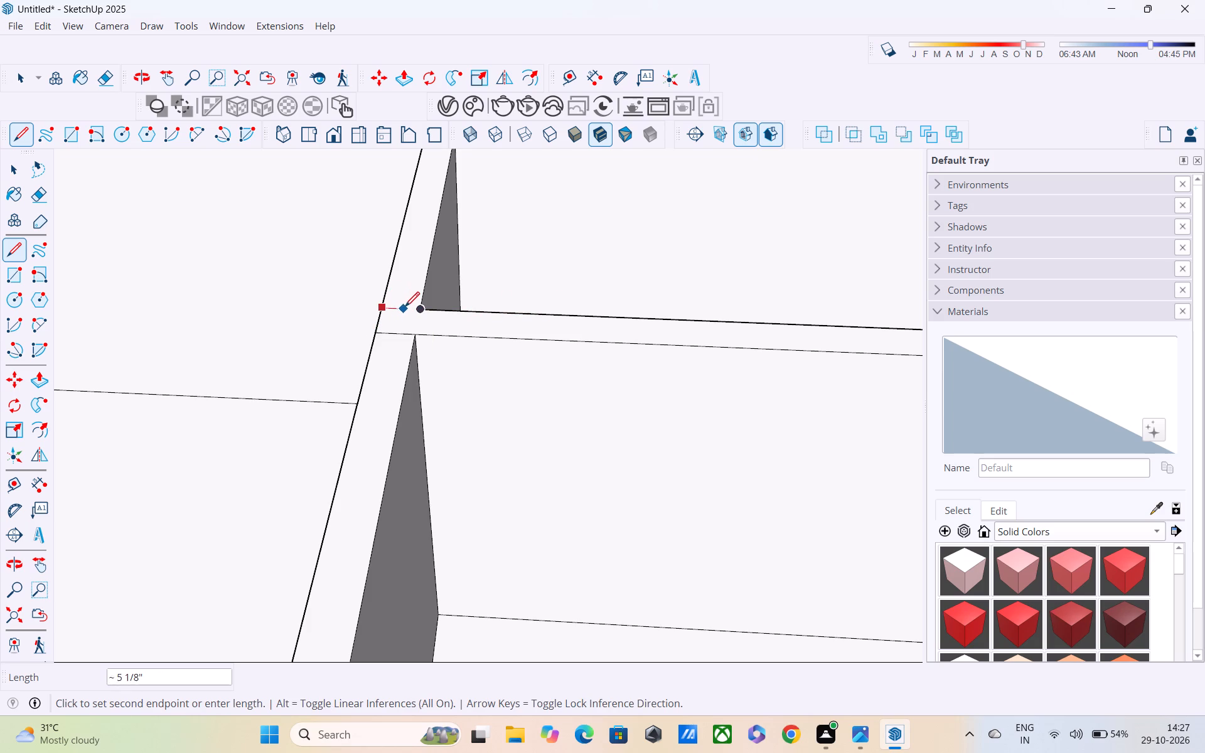
click(419, 311)
Draw a line across the outer wall's top at the partition's other end, continuing the partition edge on the end small room's side.
scroll(420, 311, down, 5)
scroll(423, 417, down, 3)
scroll(422, 416, up, 1)
shift+middle_drag(368, 396, 97, 412)
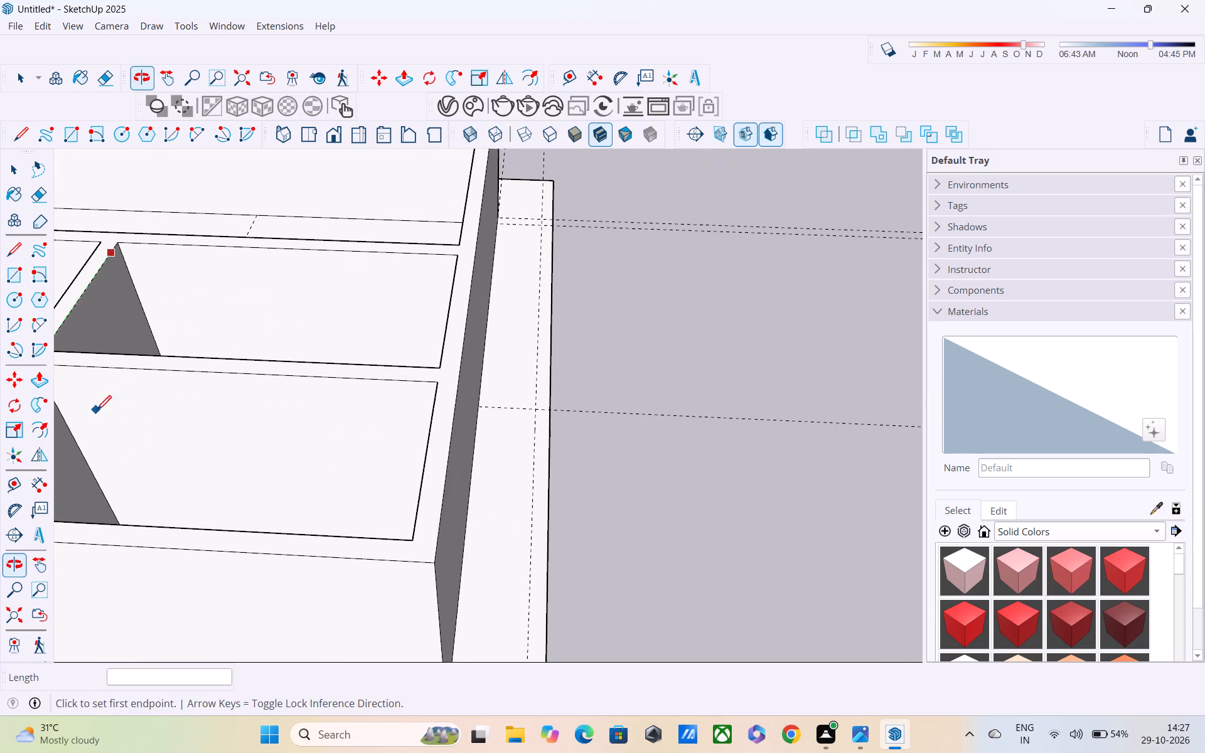
click(441, 383)
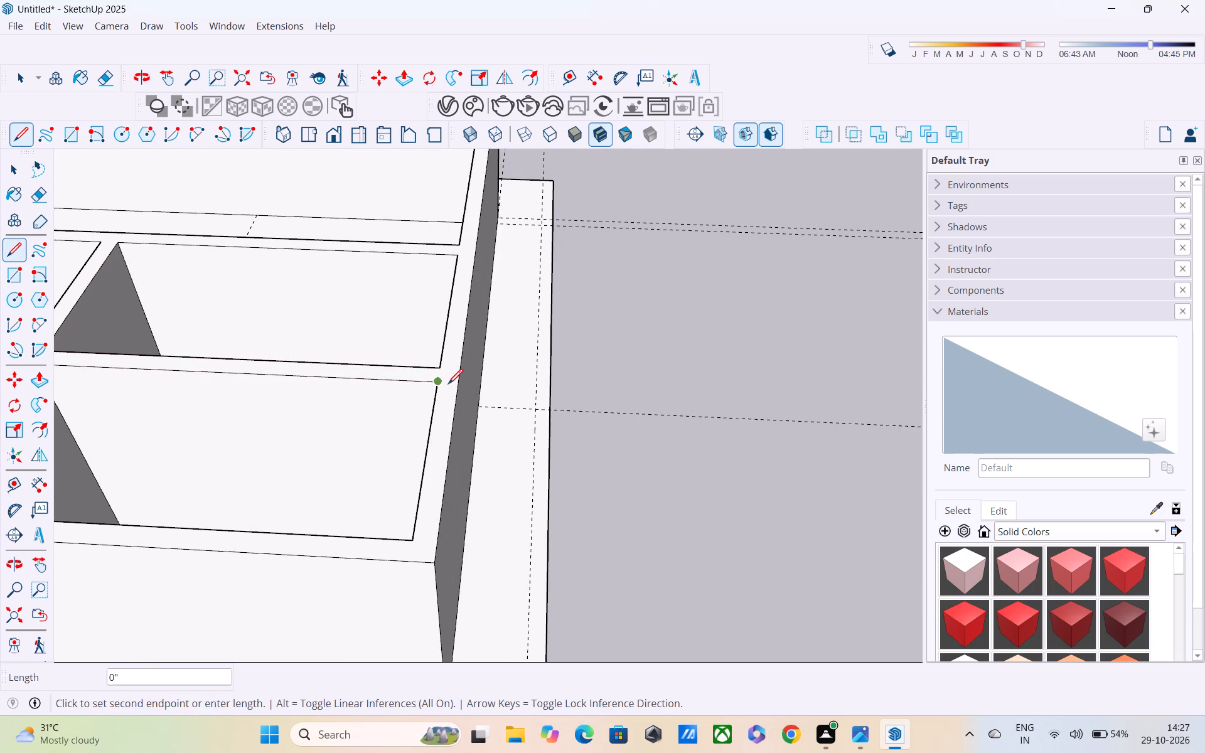
click(456, 388)
Examine the divided wall tops around the small rooms, selecting the top face around the end small room.
scroll(456, 388, down, 5)
alt+scroll(444, 428, down, 1)
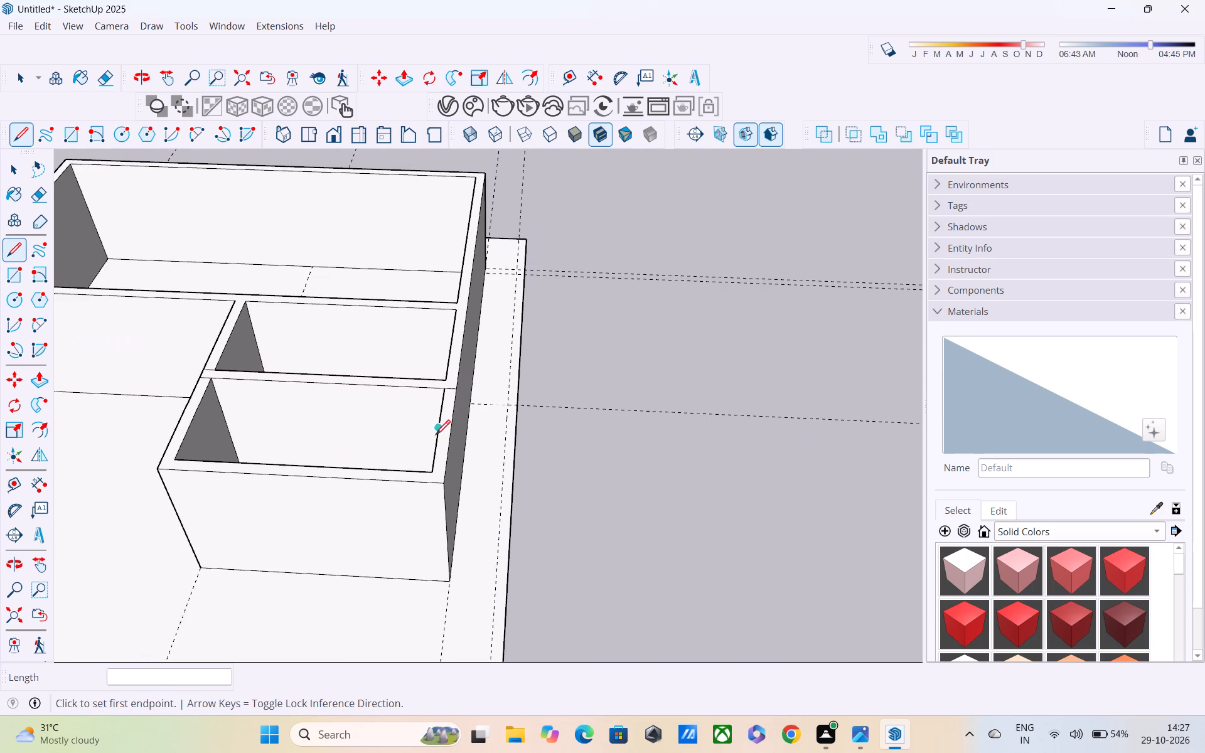
scroll(295, 476, down, 2)
shift+middle_drag(291, 479, 478, 432)
scroll(467, 401, up, 1)
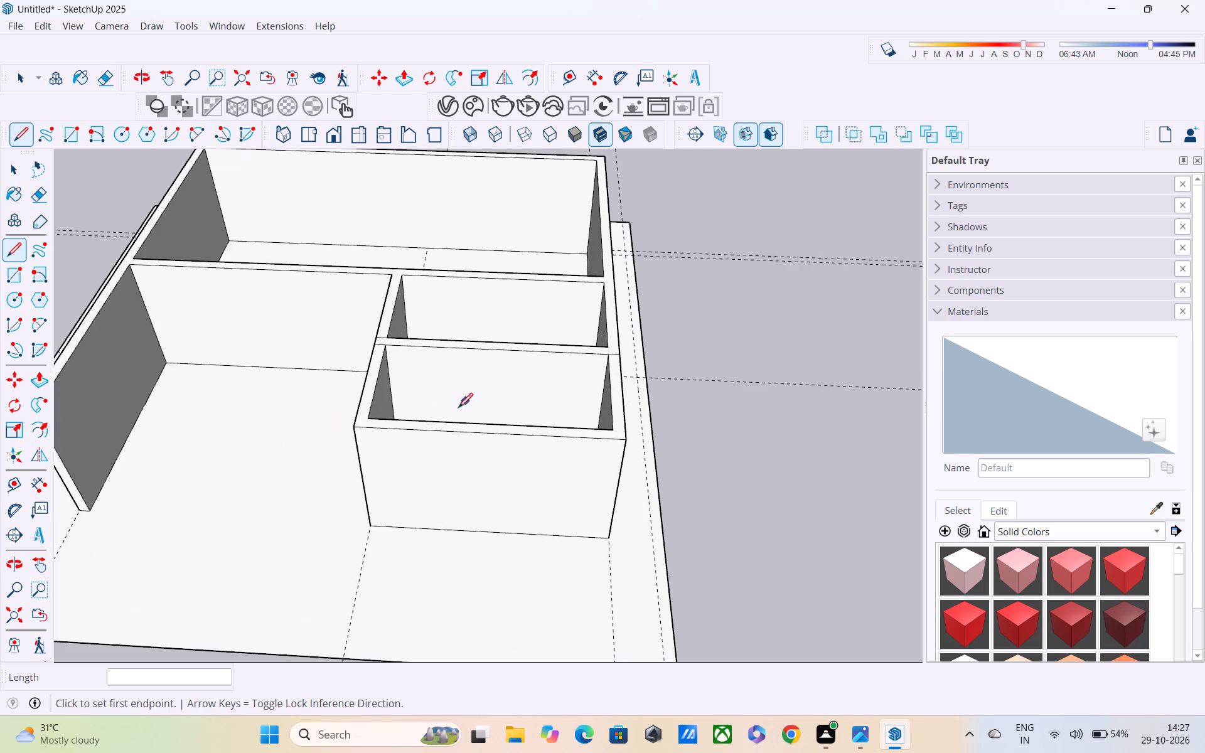
scroll(458, 409, up, 2)
key(space)
scroll(405, 417, up, 3)
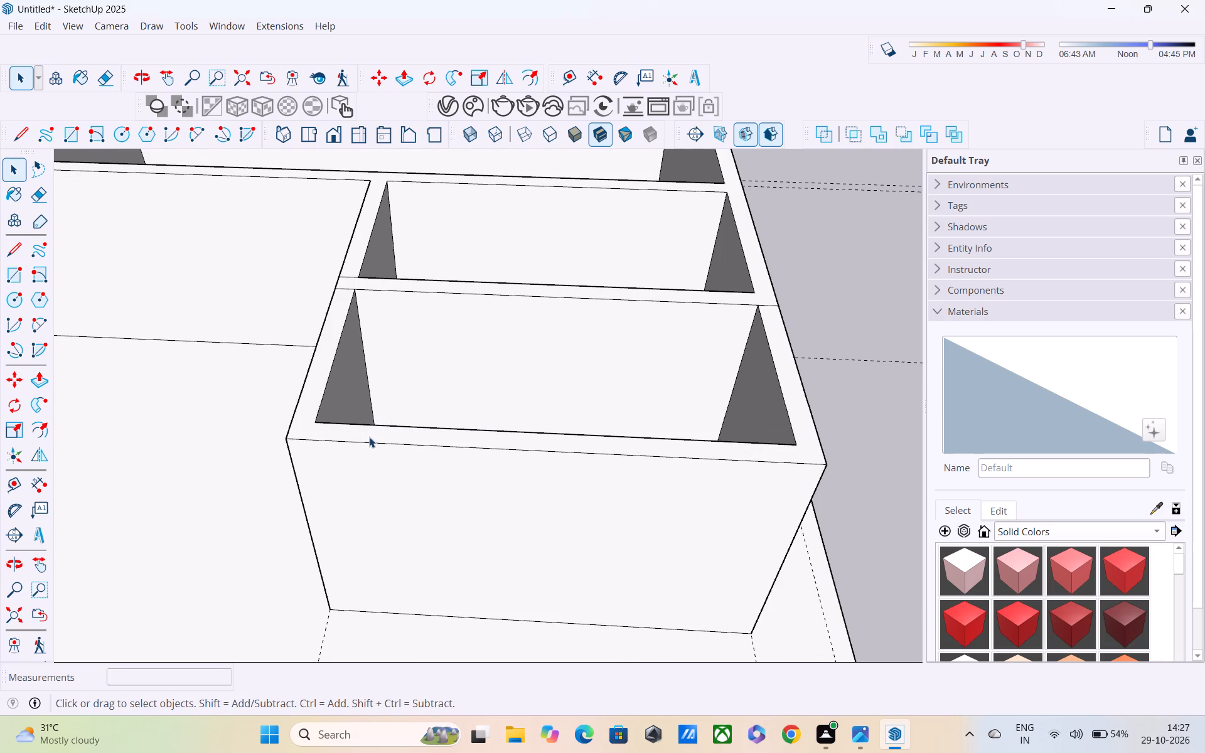
click(369, 437)
scroll(369, 438, down, 4)
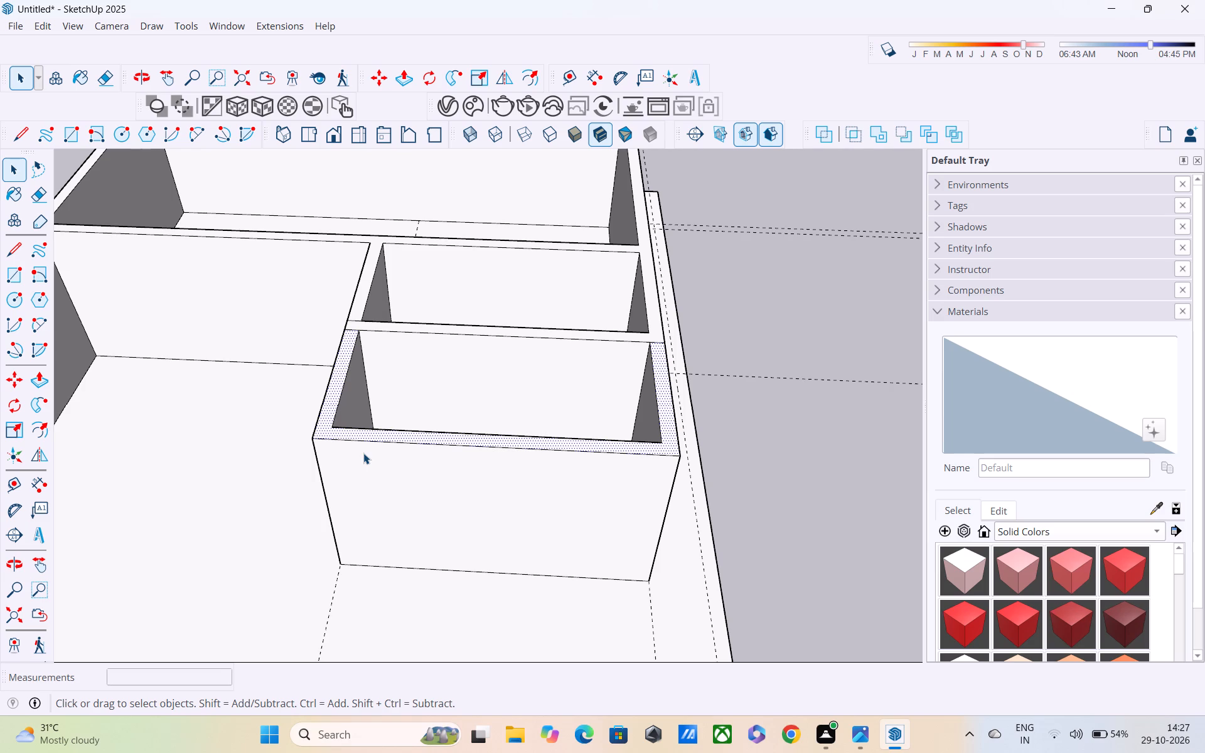
scroll(432, 441, down, 5)
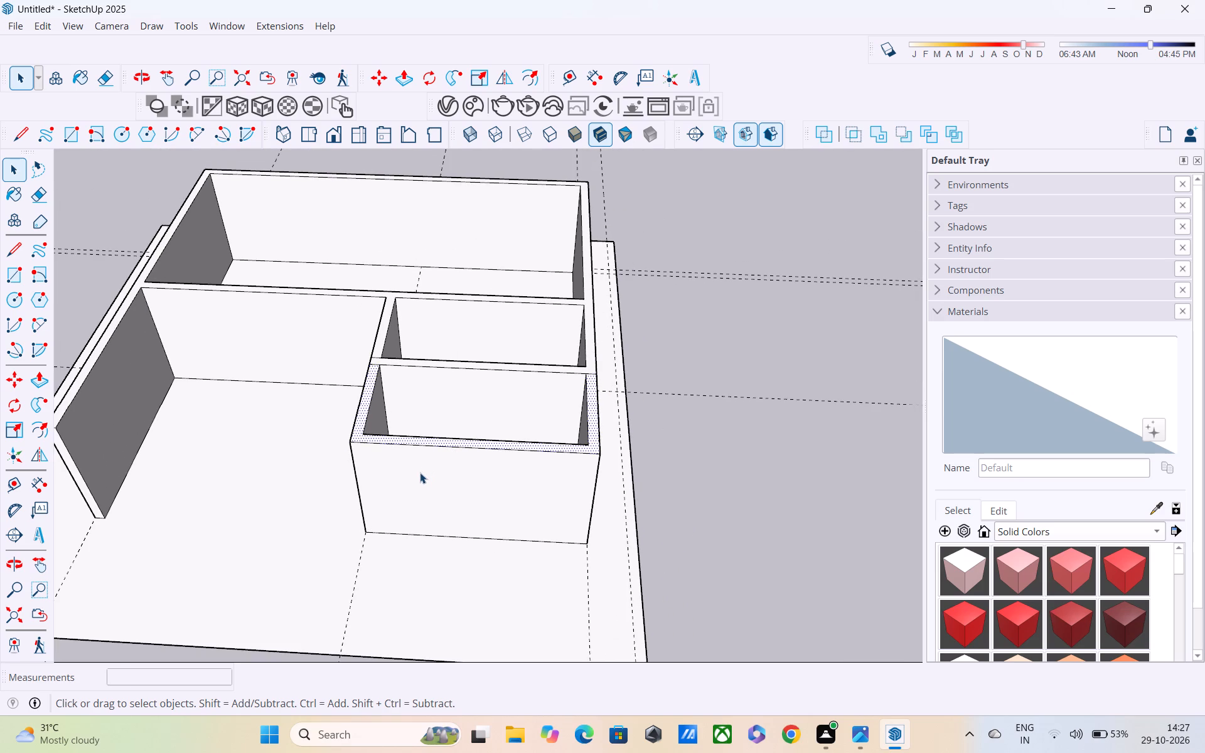
shift+middle_drag(452, 473, 458, 473)
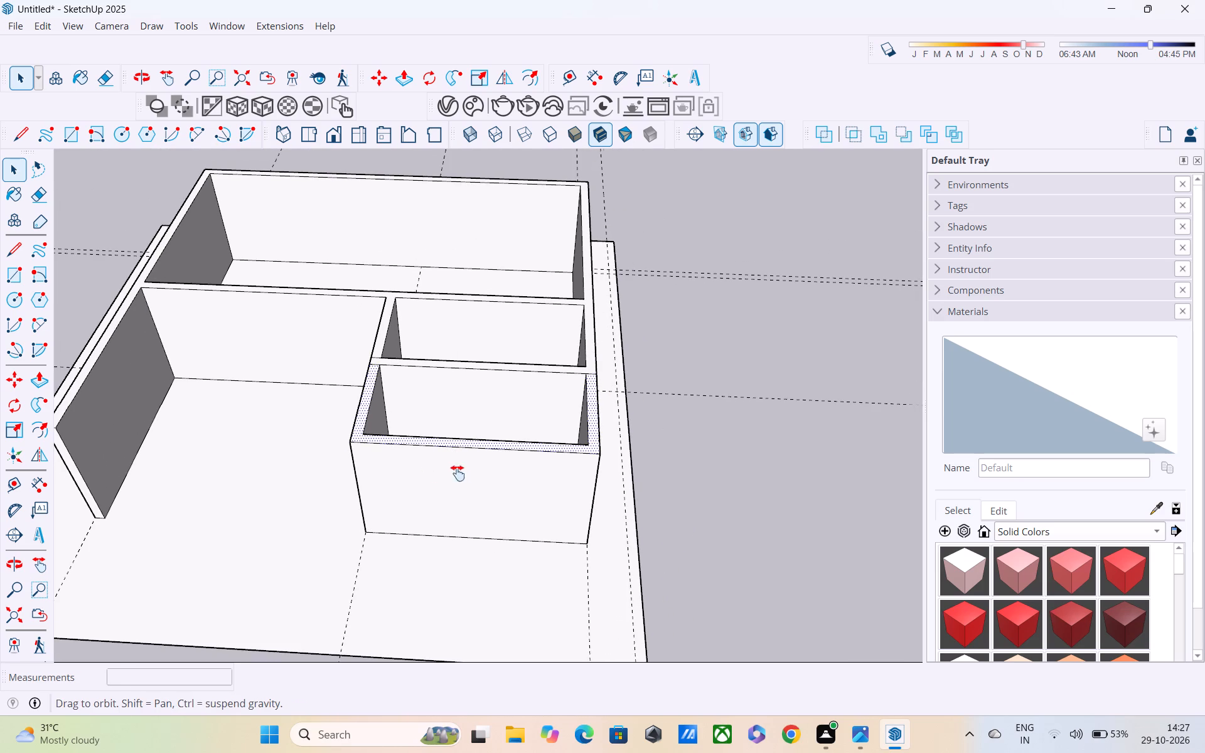
shift+middle_drag(458, 473, 594, 478)
shift+middle_drag(597, 468, 577, 499)
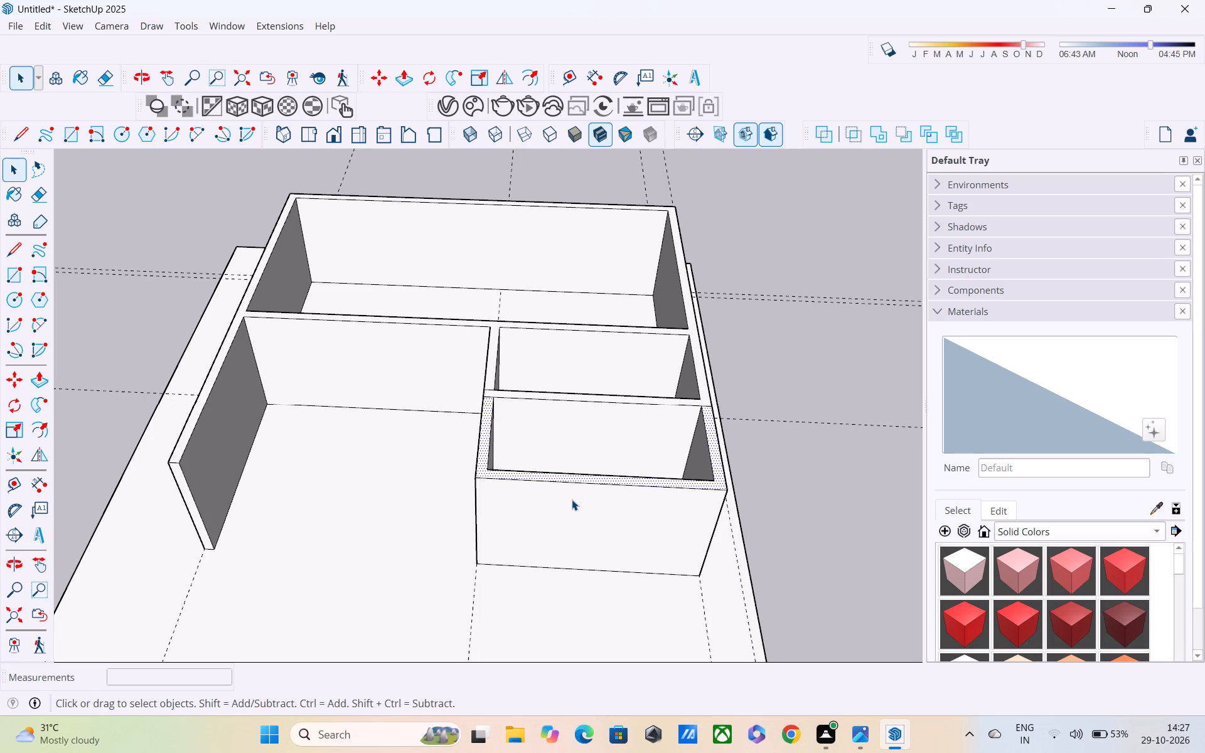
Examine the free end of the long outer side wall opposite the small rooms, selecting its narrow vertical end face.
click(193, 519)
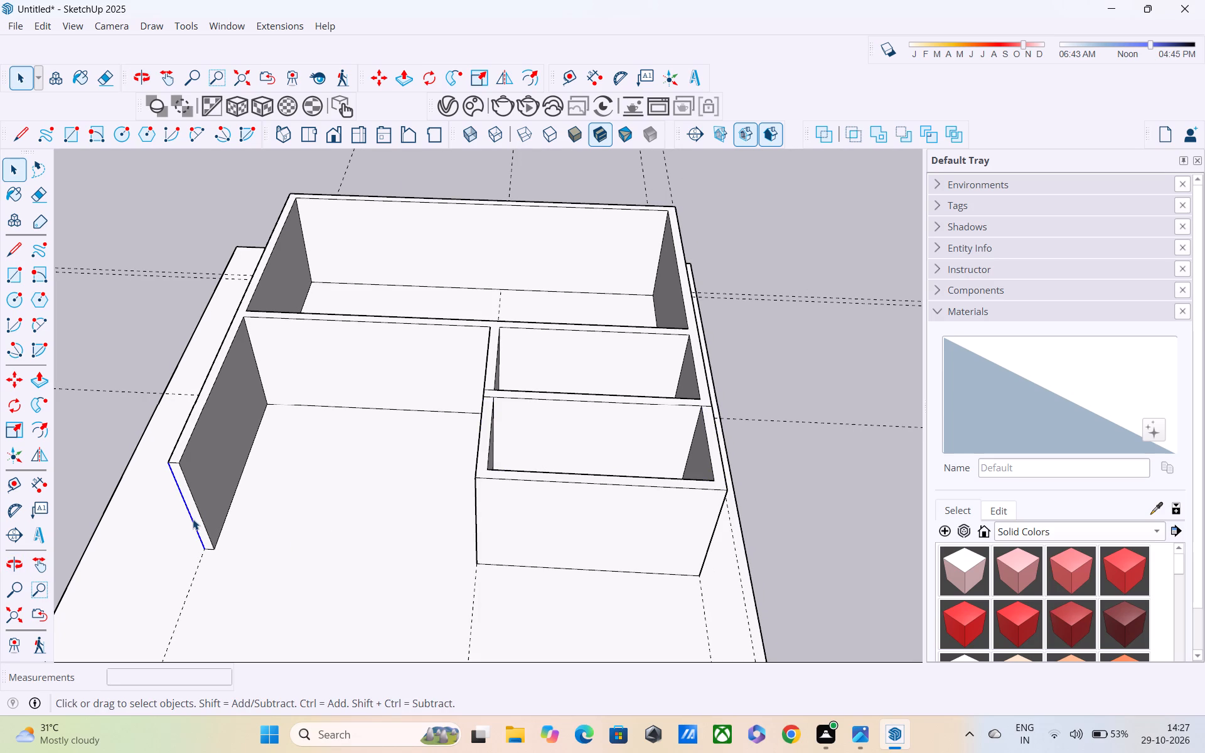
click(195, 514)
scroll(195, 514, up, 3)
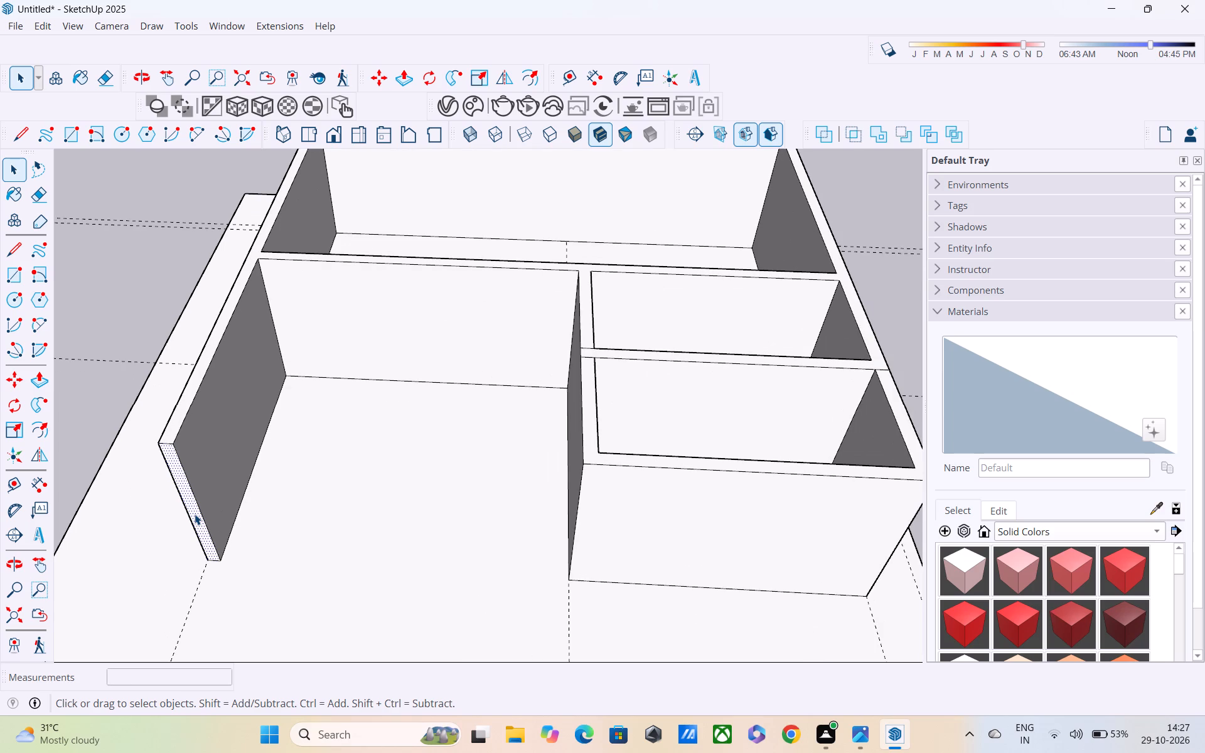
scroll(195, 514, down, 1)
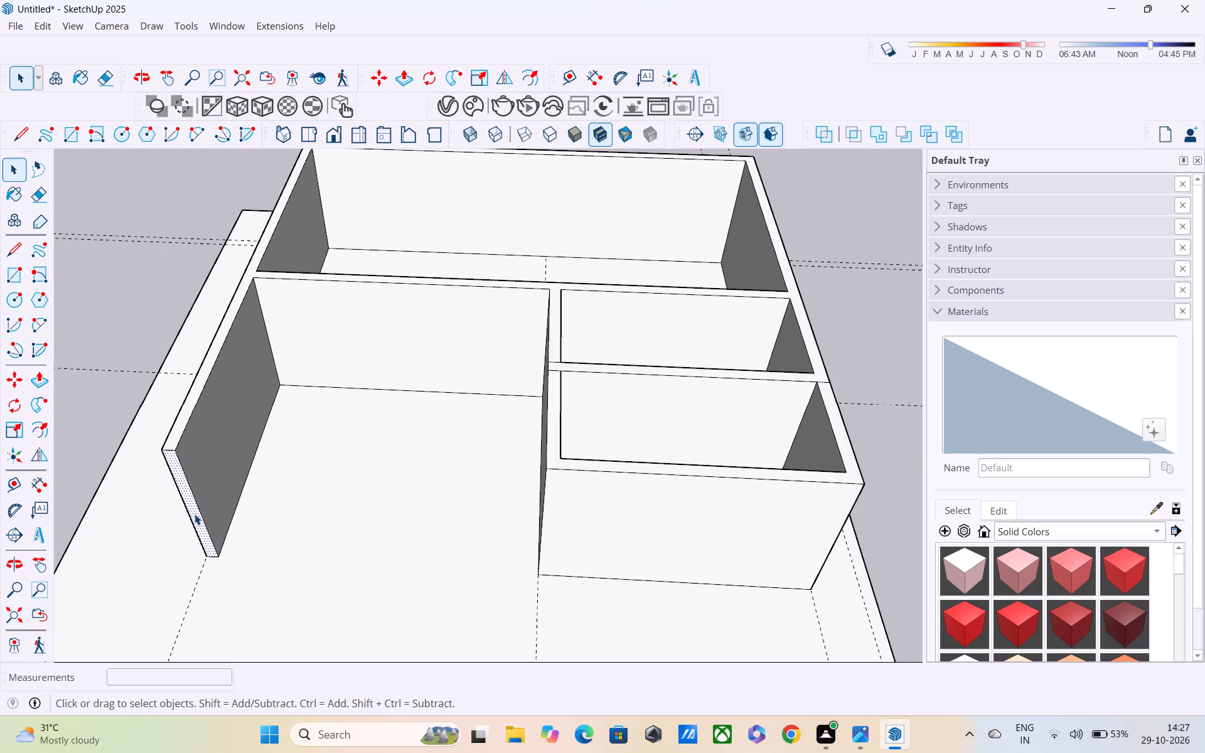
scroll(195, 514, down, 2)
shift+middle_drag(194, 516, 184, 530)
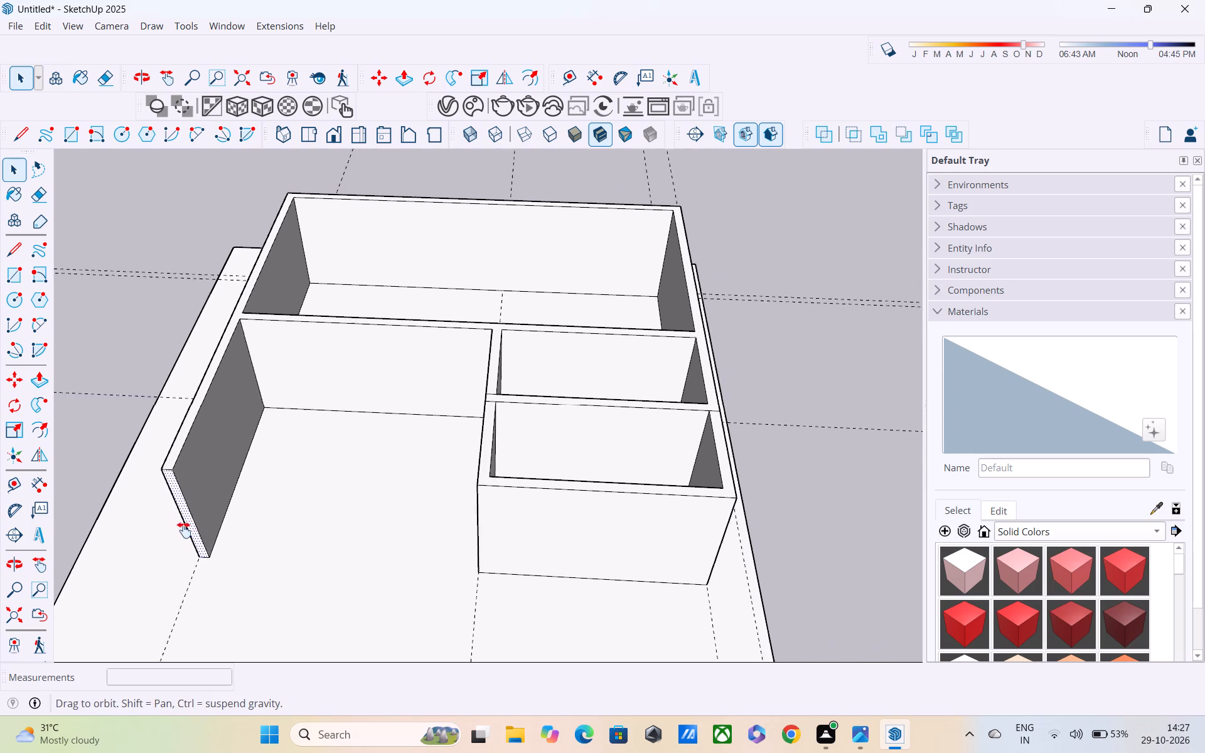
shift+middle_drag(184, 530, 124, 520)
scroll(496, 414, up, 3)
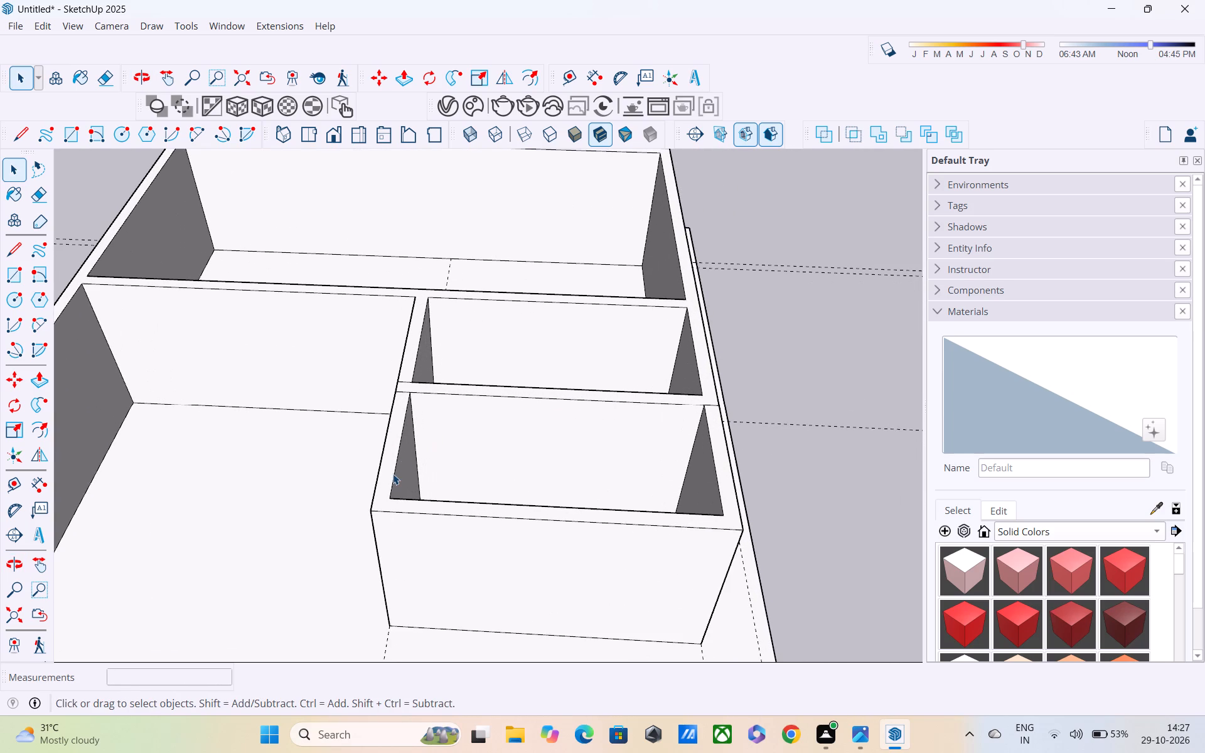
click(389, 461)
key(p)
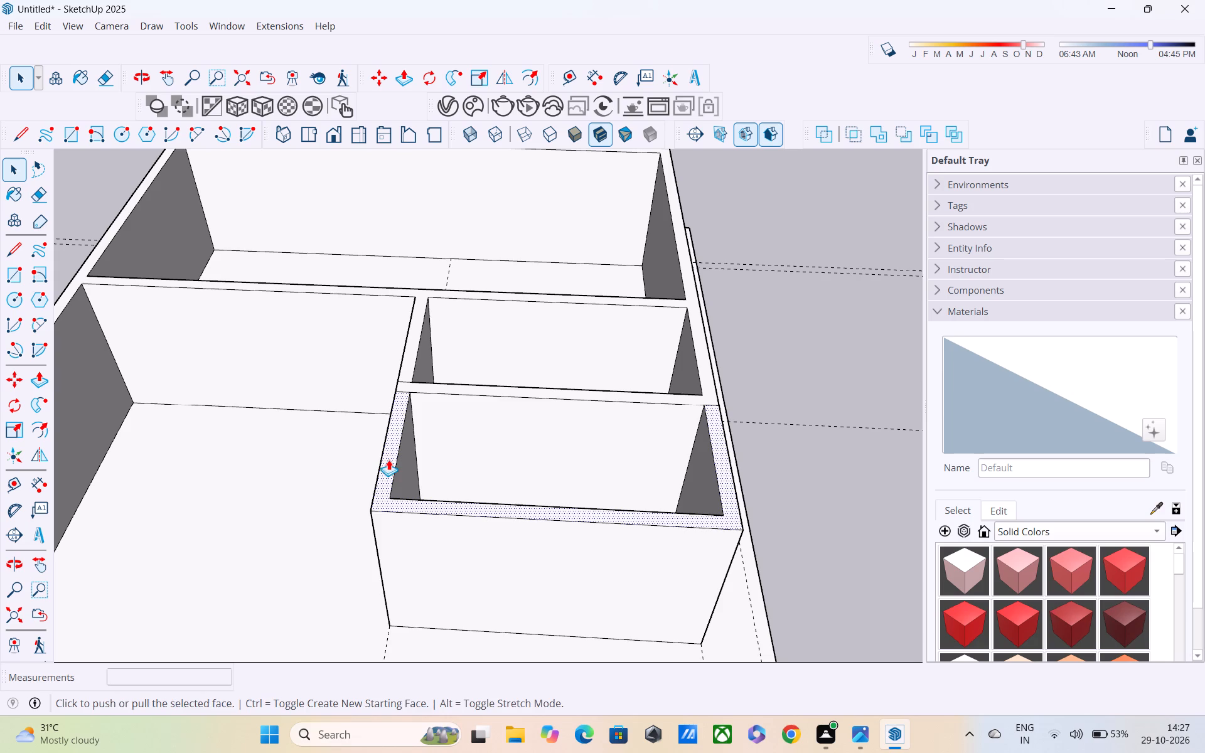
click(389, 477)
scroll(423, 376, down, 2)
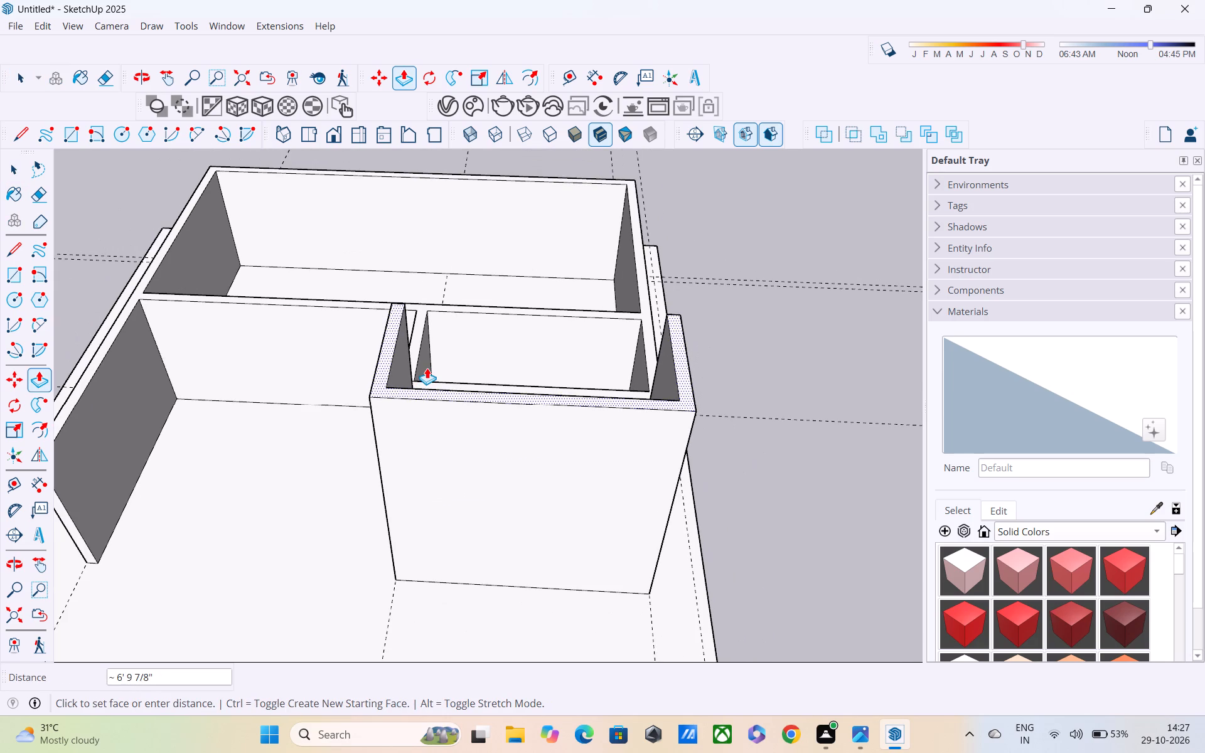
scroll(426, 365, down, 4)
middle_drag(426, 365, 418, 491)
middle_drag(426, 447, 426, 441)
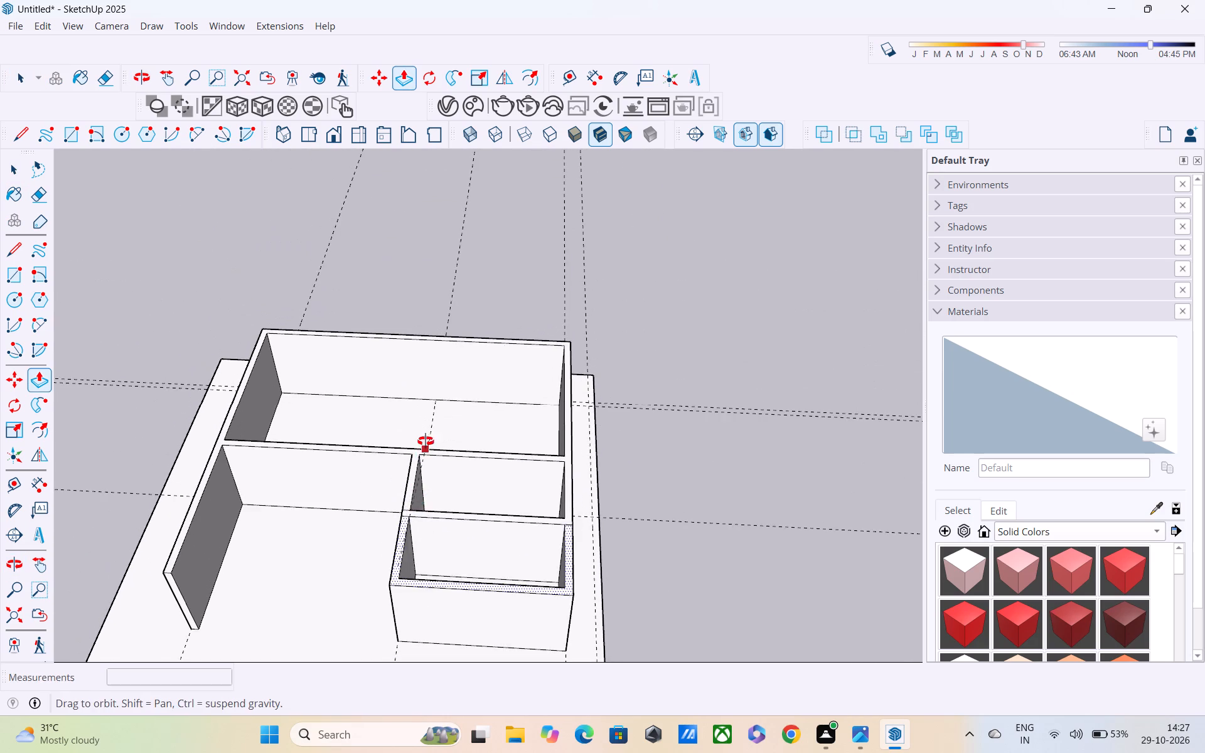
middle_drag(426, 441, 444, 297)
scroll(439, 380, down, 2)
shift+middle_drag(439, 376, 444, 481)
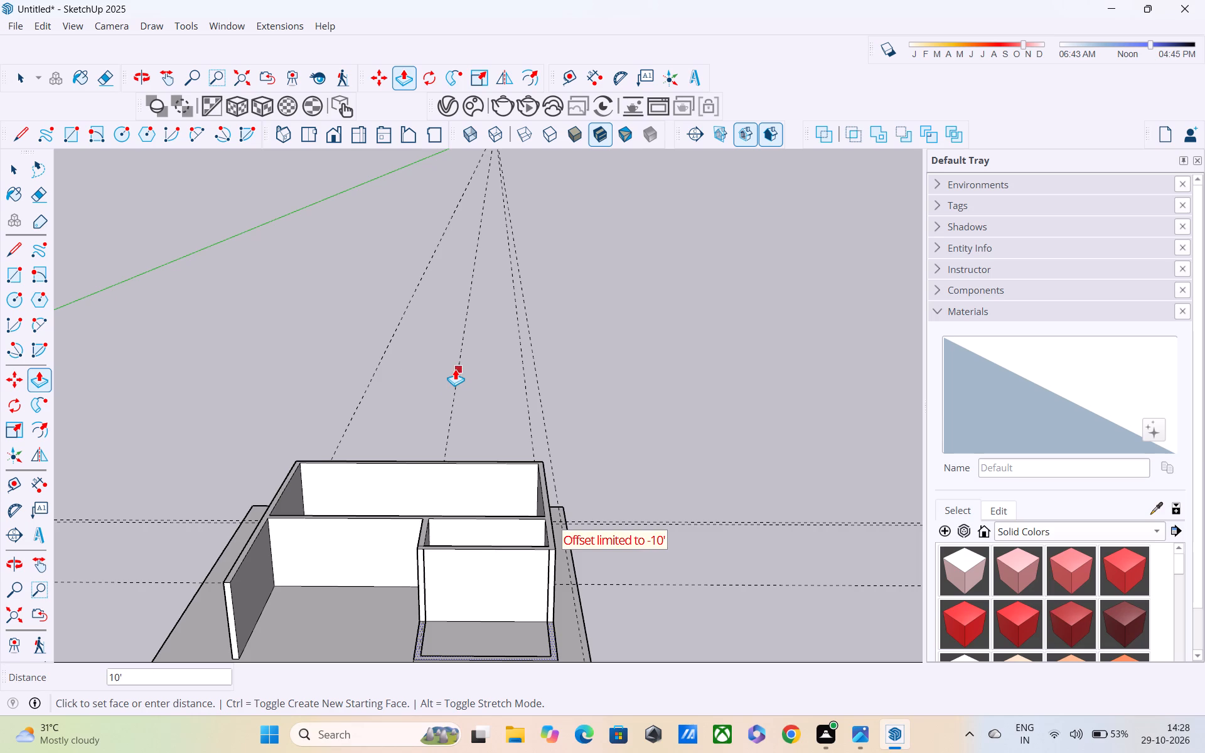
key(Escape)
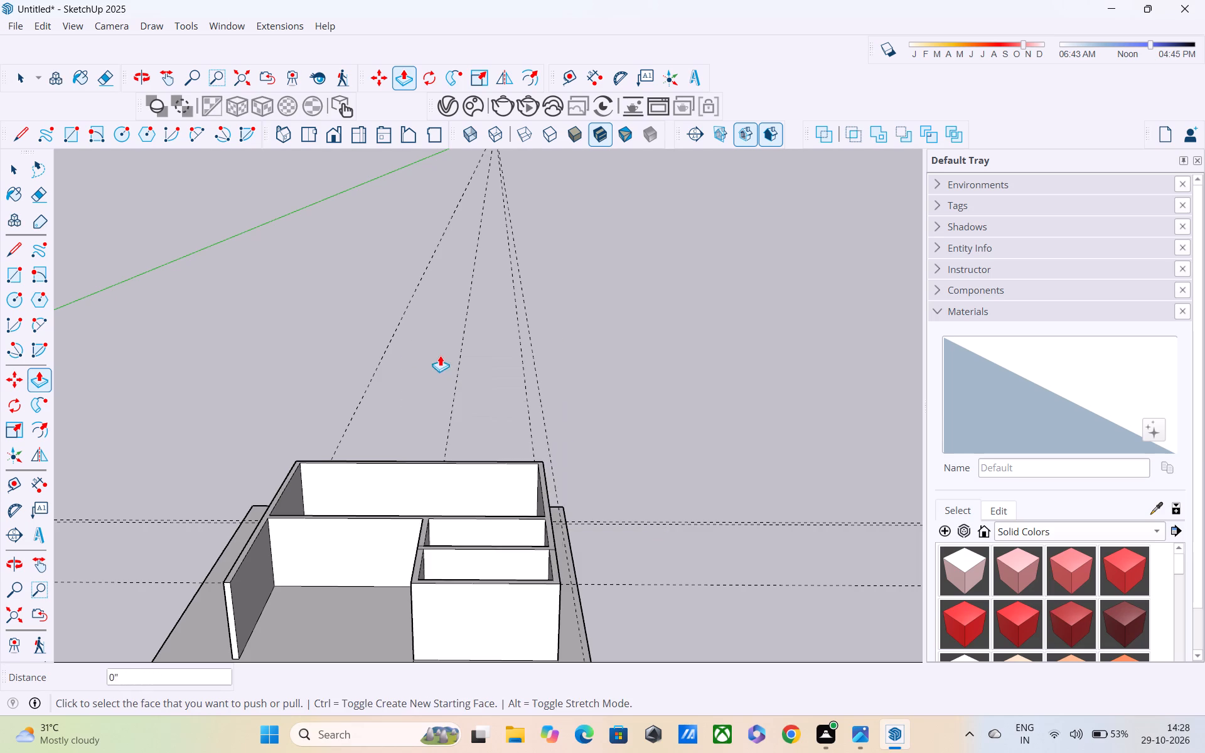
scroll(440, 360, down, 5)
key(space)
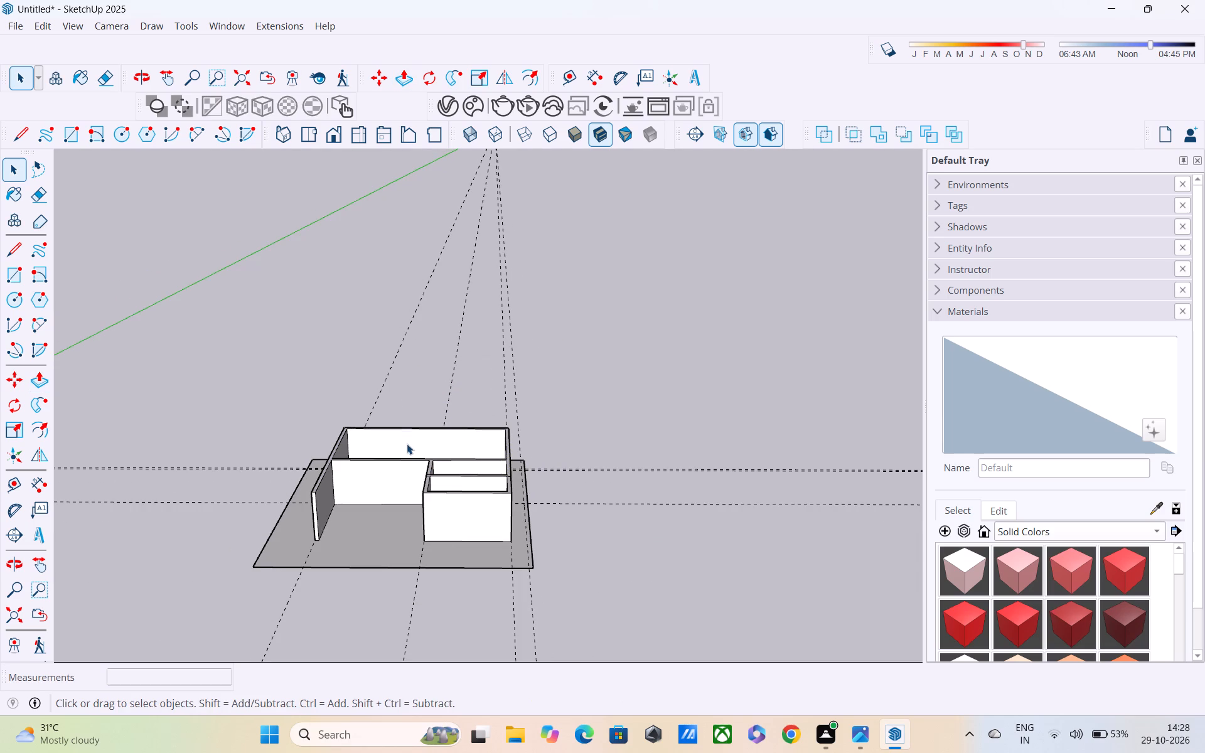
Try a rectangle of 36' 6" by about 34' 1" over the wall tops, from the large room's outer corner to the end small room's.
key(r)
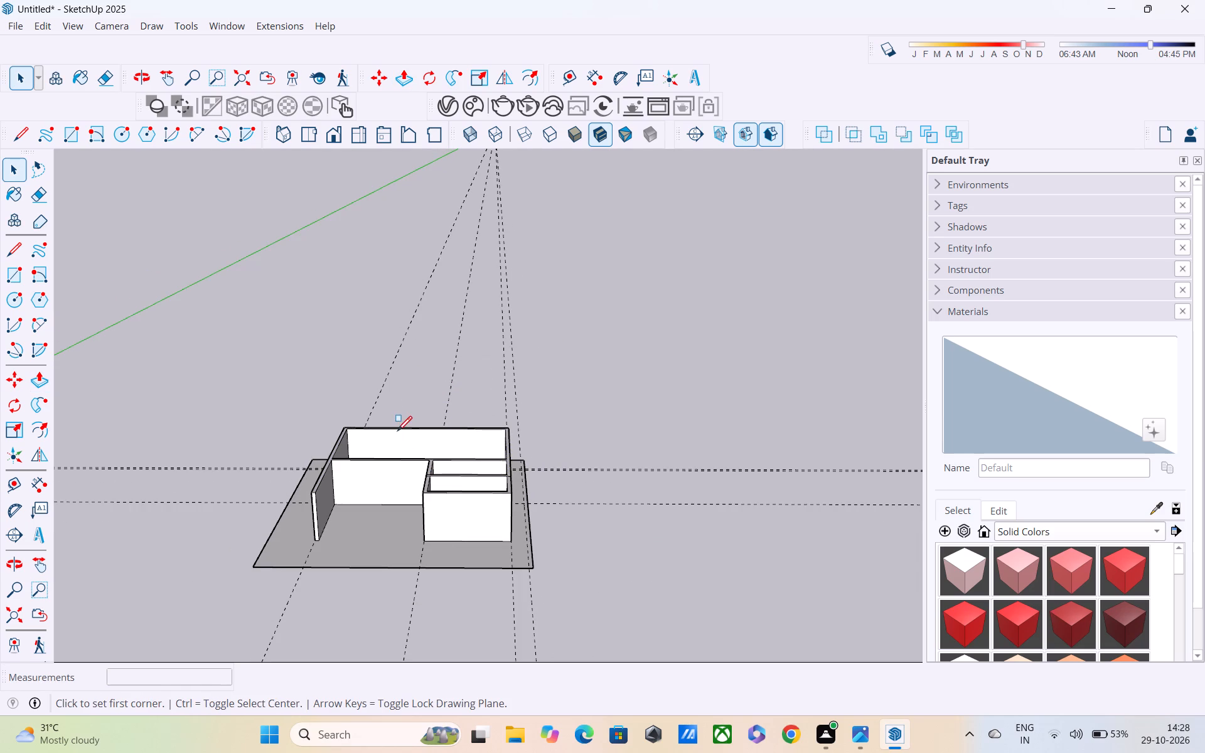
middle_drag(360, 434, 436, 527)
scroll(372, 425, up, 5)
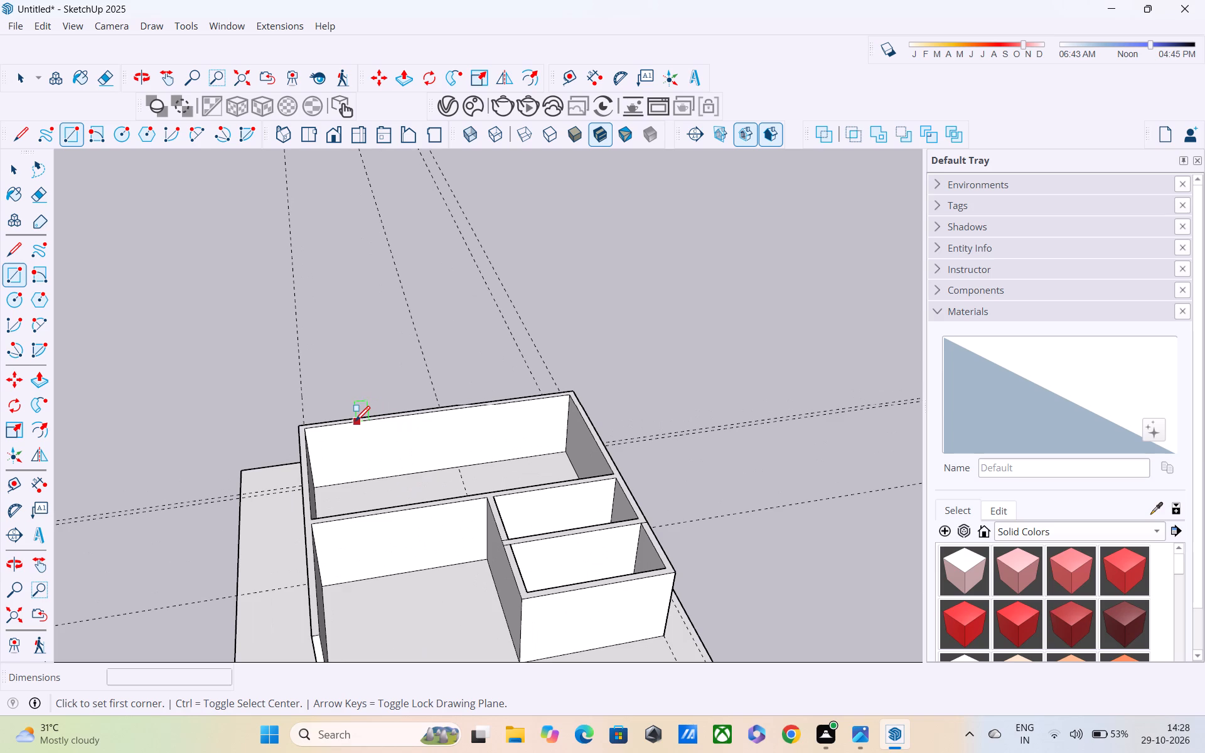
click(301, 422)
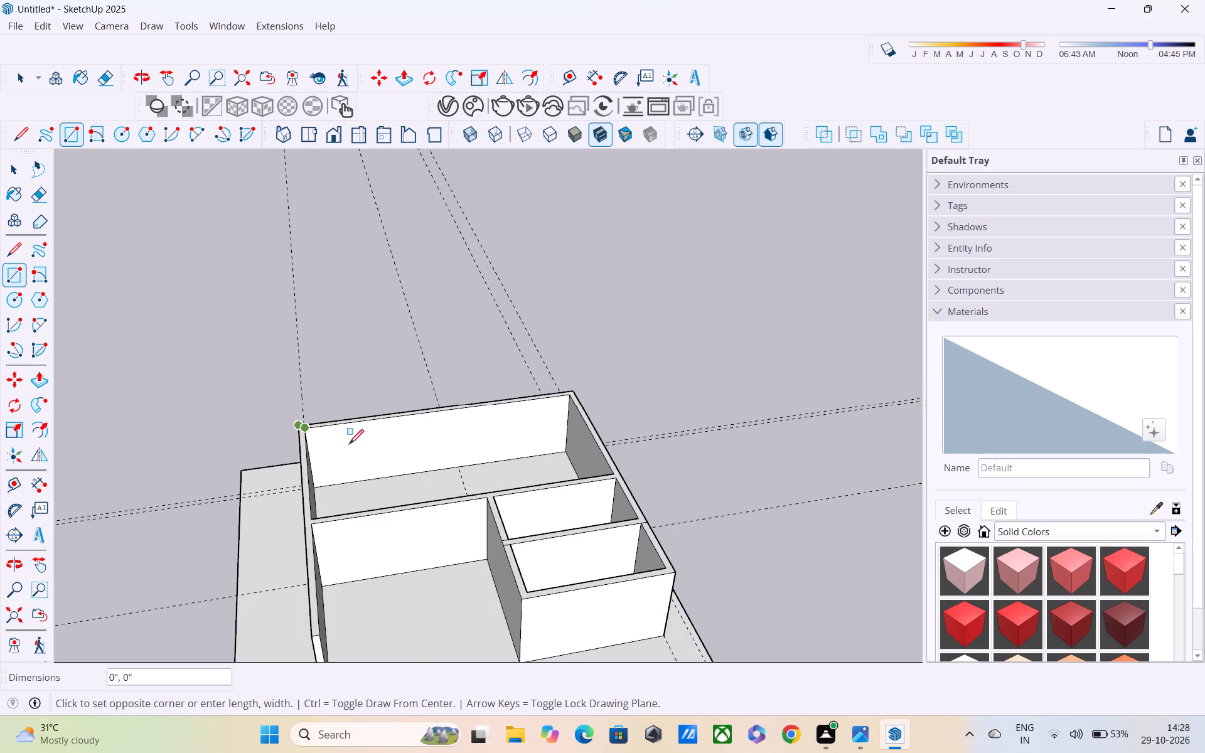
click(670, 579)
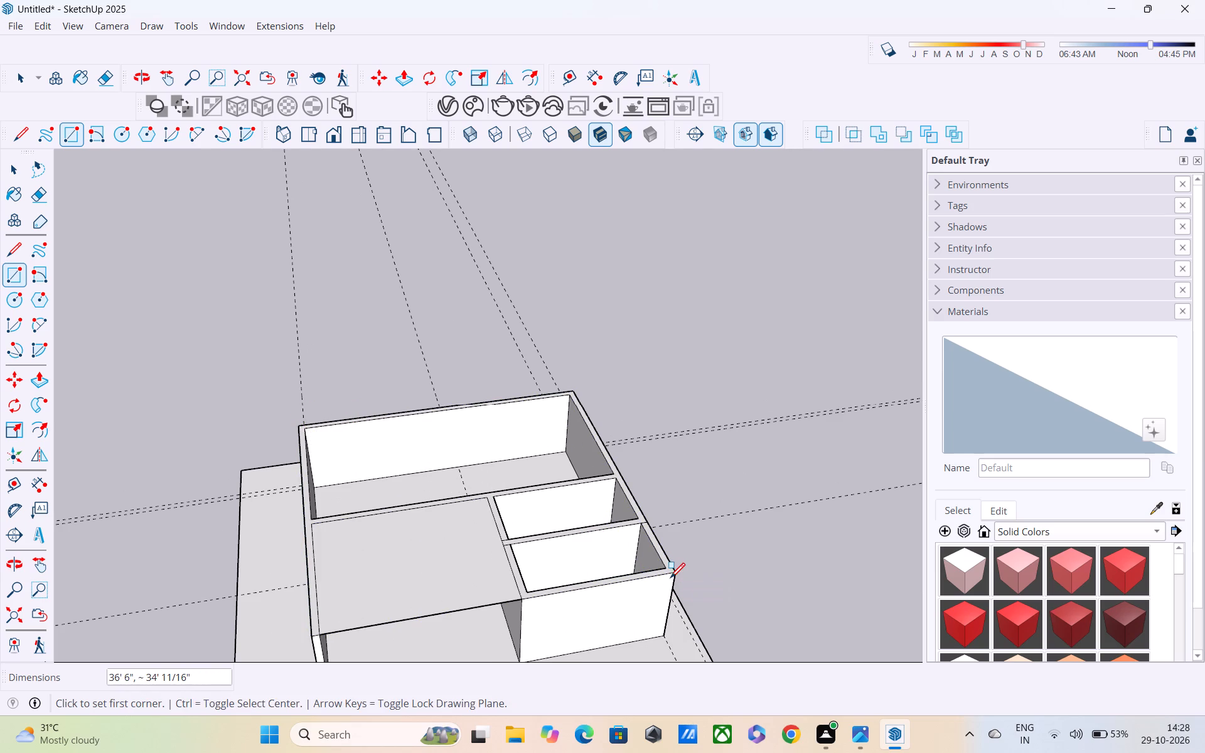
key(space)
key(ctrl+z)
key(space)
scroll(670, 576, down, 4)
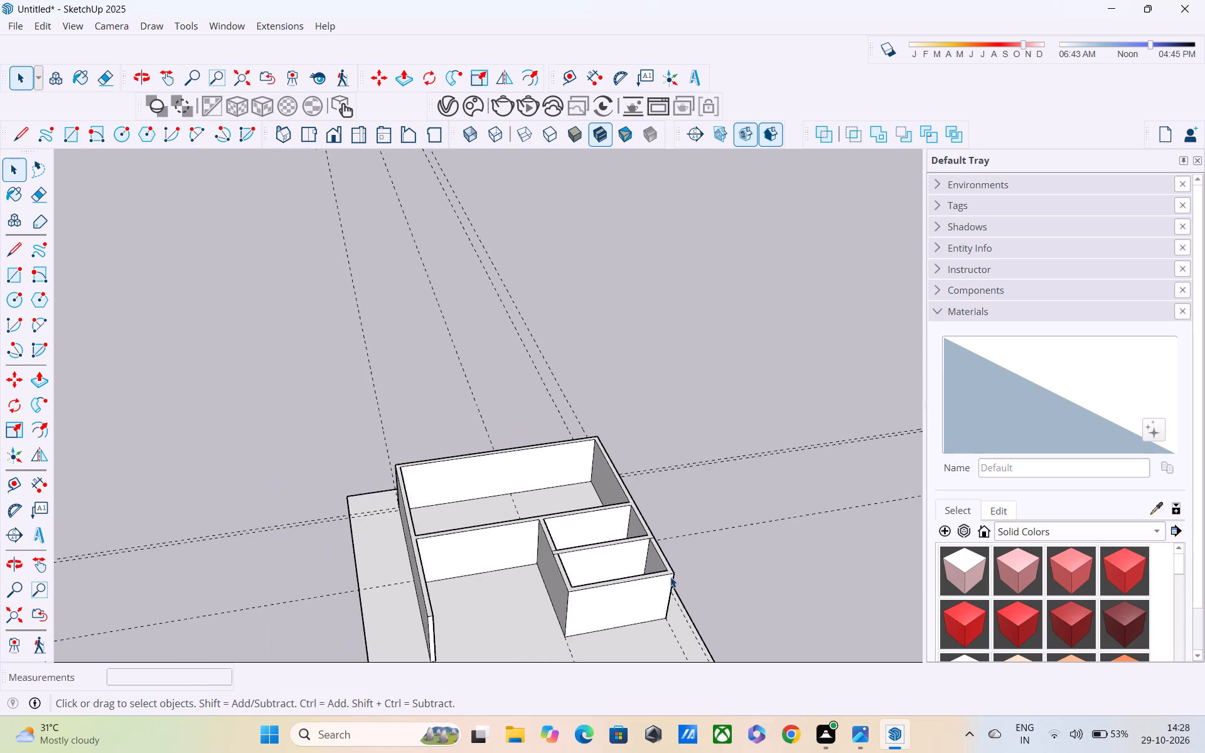
Draw a separate rectangle on the open ground beside the house, clear of the 50' by 50' square.
middle_drag(666, 572, 533, 463)
scroll(533, 463, up, 1)
scroll(530, 464, down, 7)
middle_drag(549, 521, 650, 570)
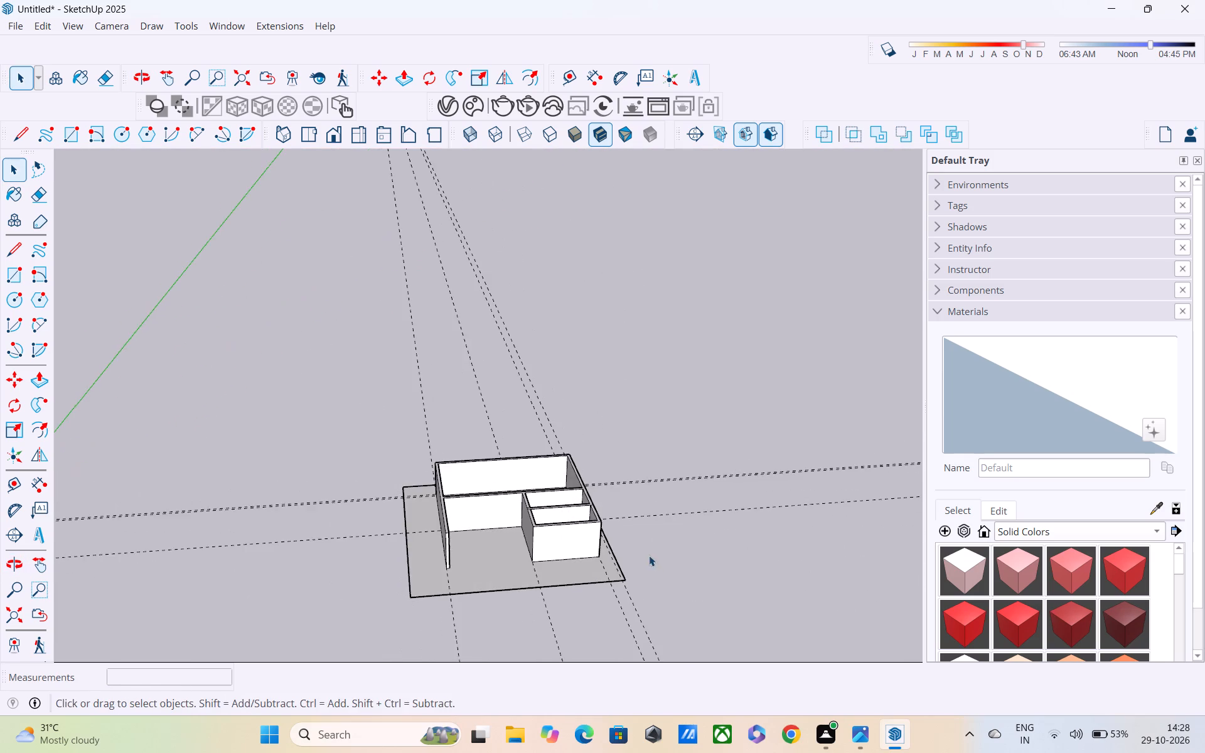
scroll(637, 548, down, 6)
middle_drag(634, 548, 603, 538)
key(space)
middle_drag(778, 544, 583, 539)
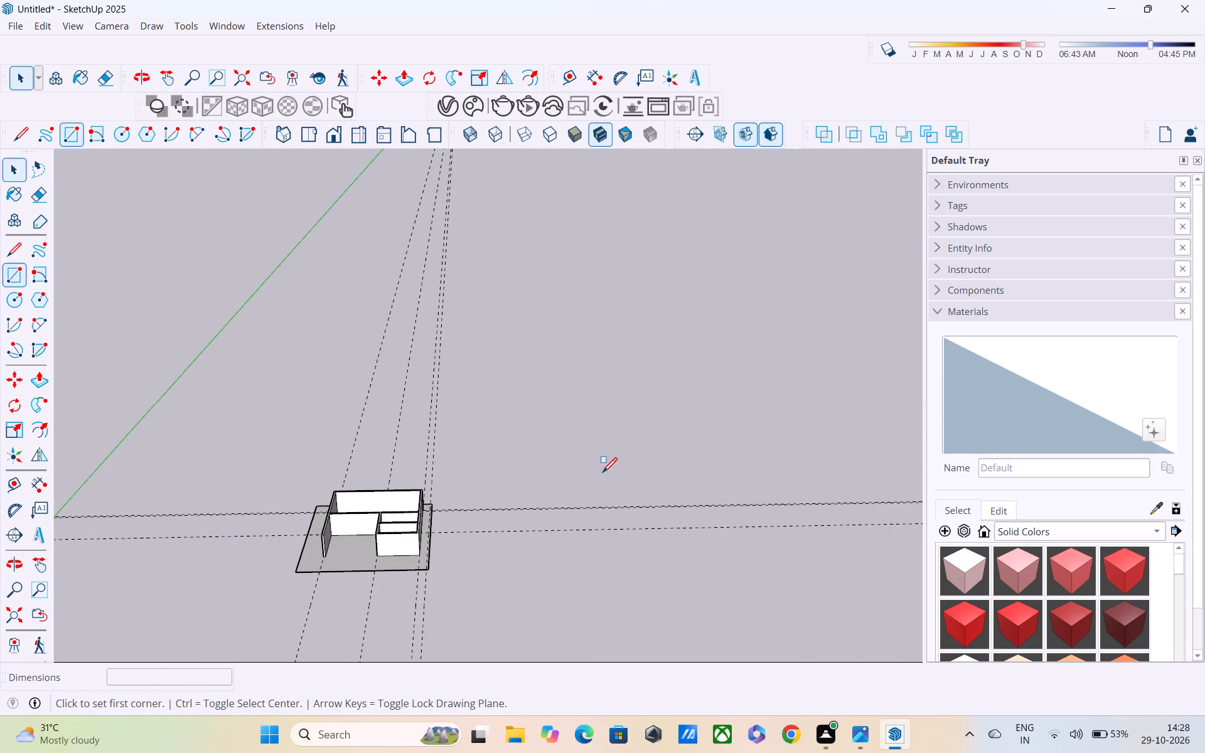
key(r)
click(601, 457)
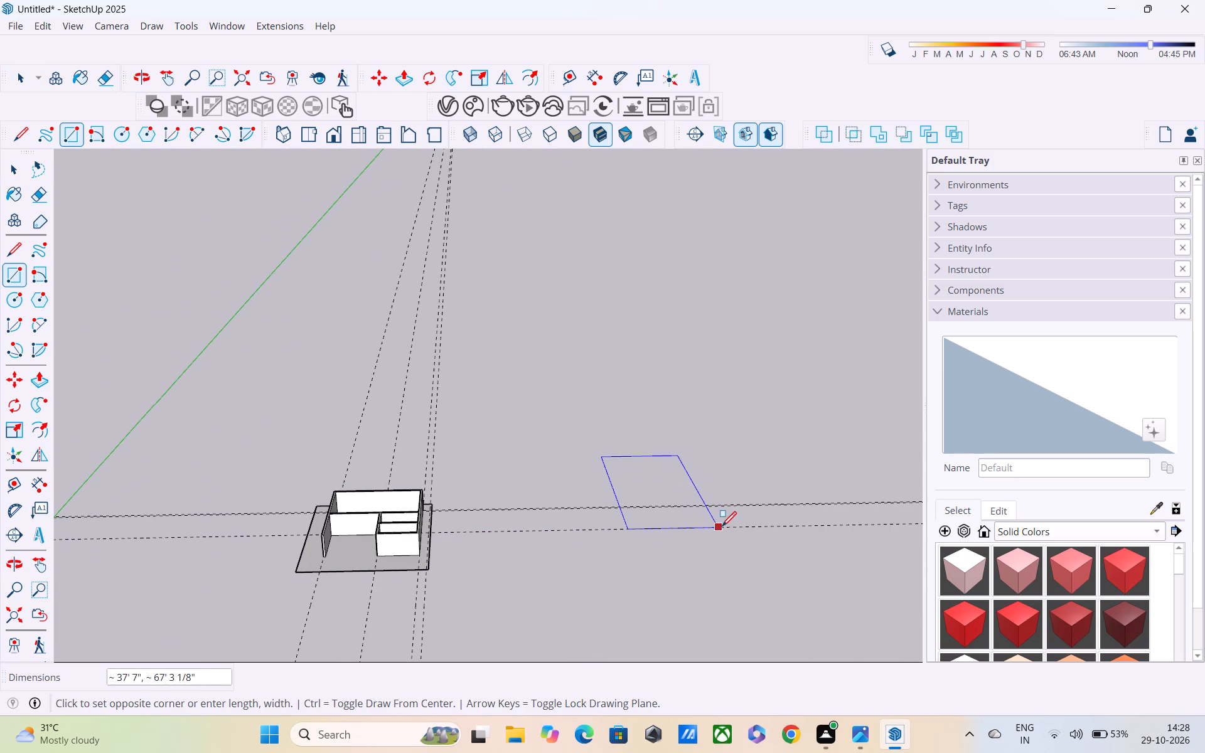
click(726, 528)
Push/Pull the separate rectangle's face up 10" to form a thin slab.
key(space)
click(694, 511)
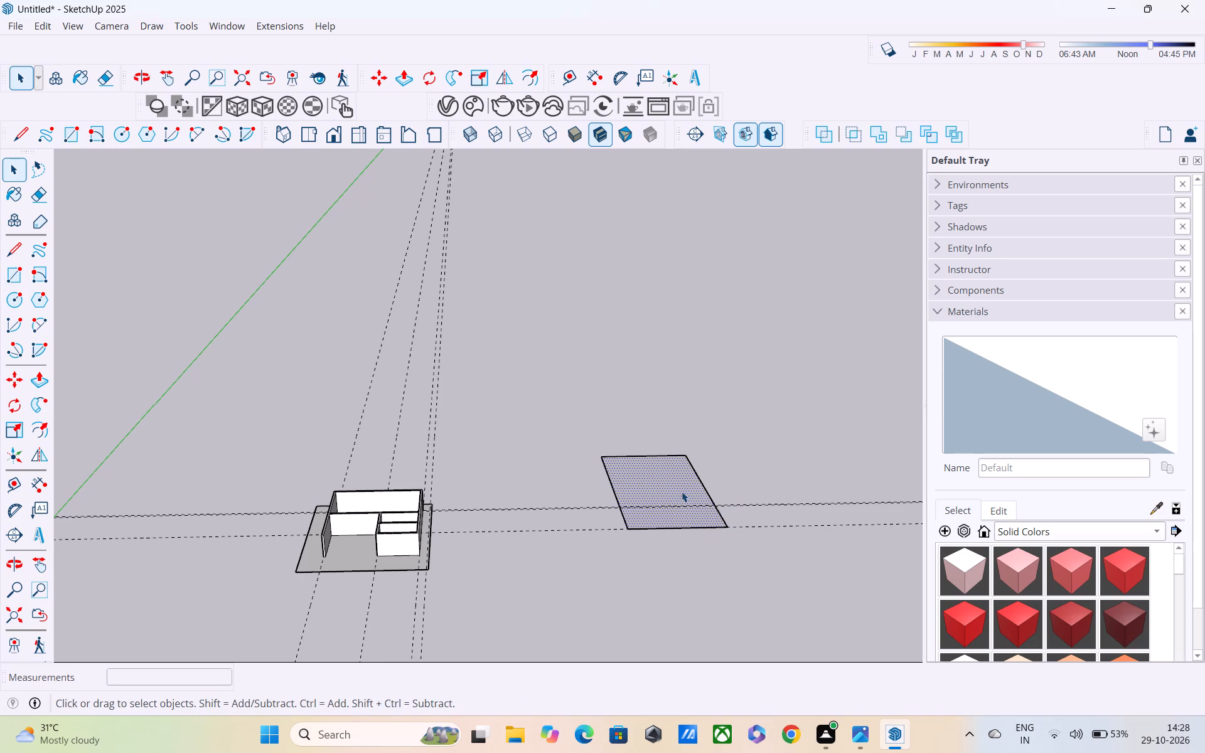
key(p)
click(682, 497)
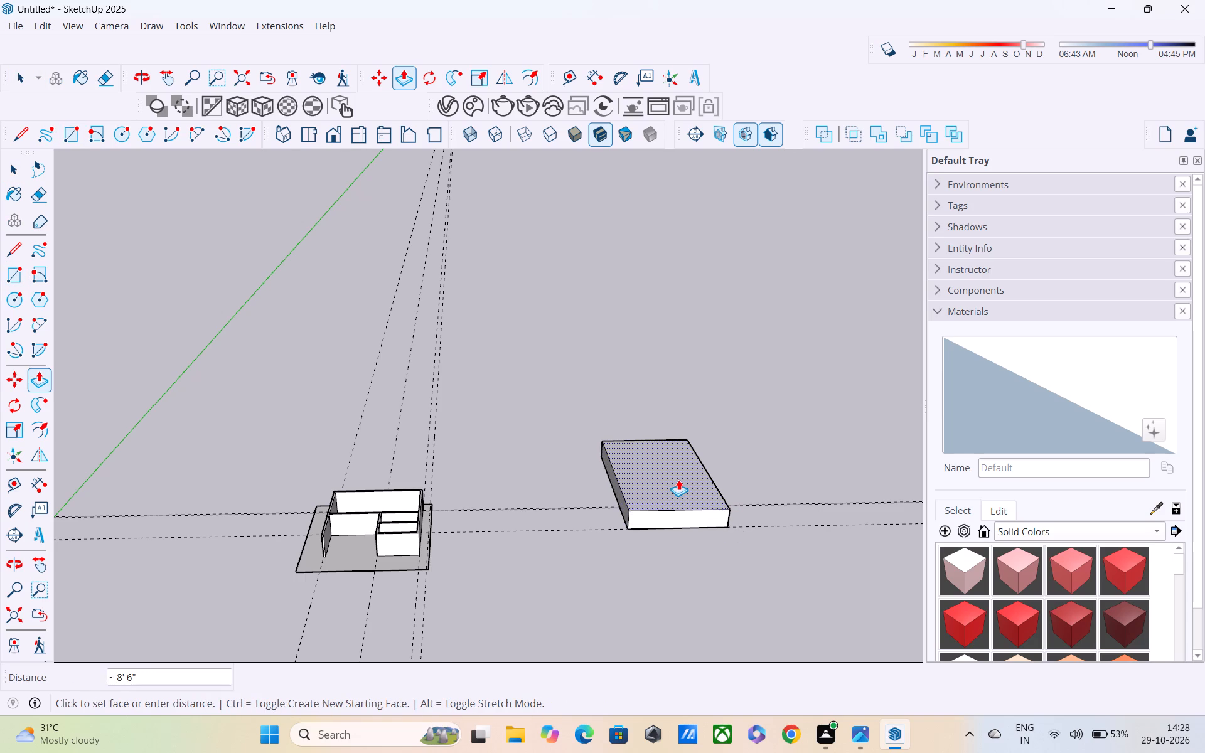
text(10")
key(Return)
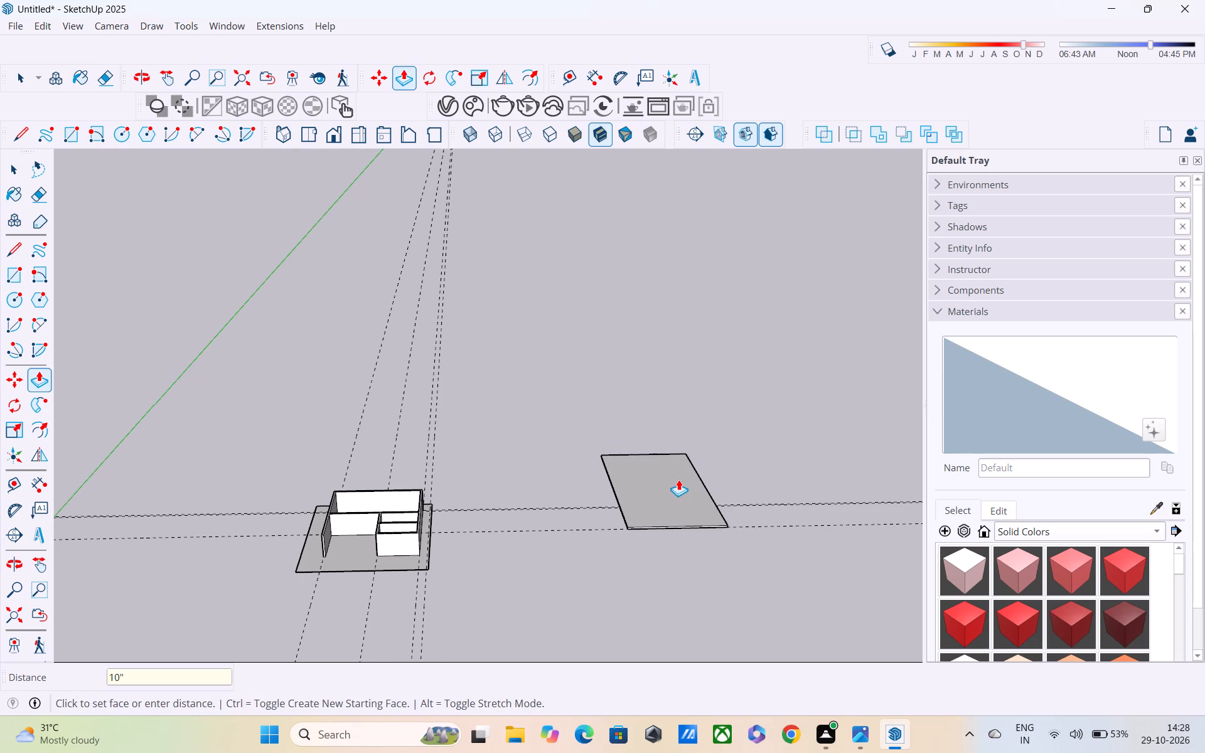
Make the whole slab, including all its connected faces and edges, into a group.
key(m)
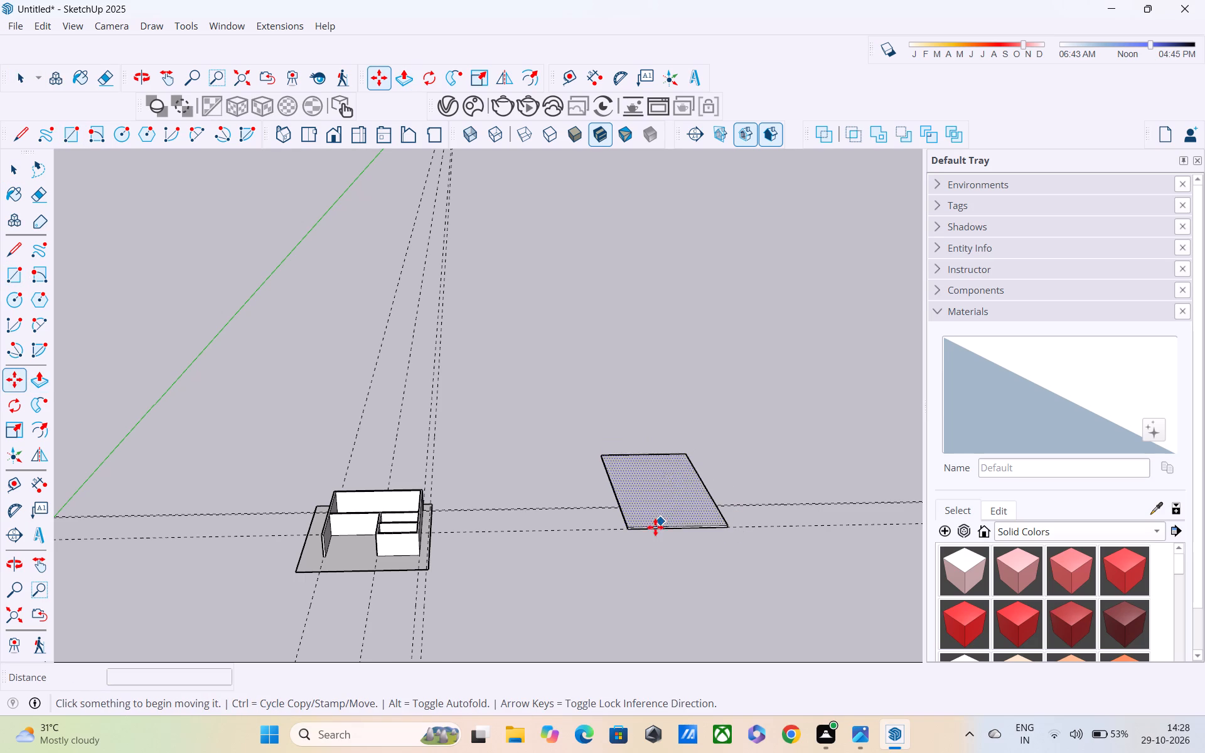
scroll(635, 521, up, 4)
key(space)
double_click(631, 464)
double_click(631, 464)
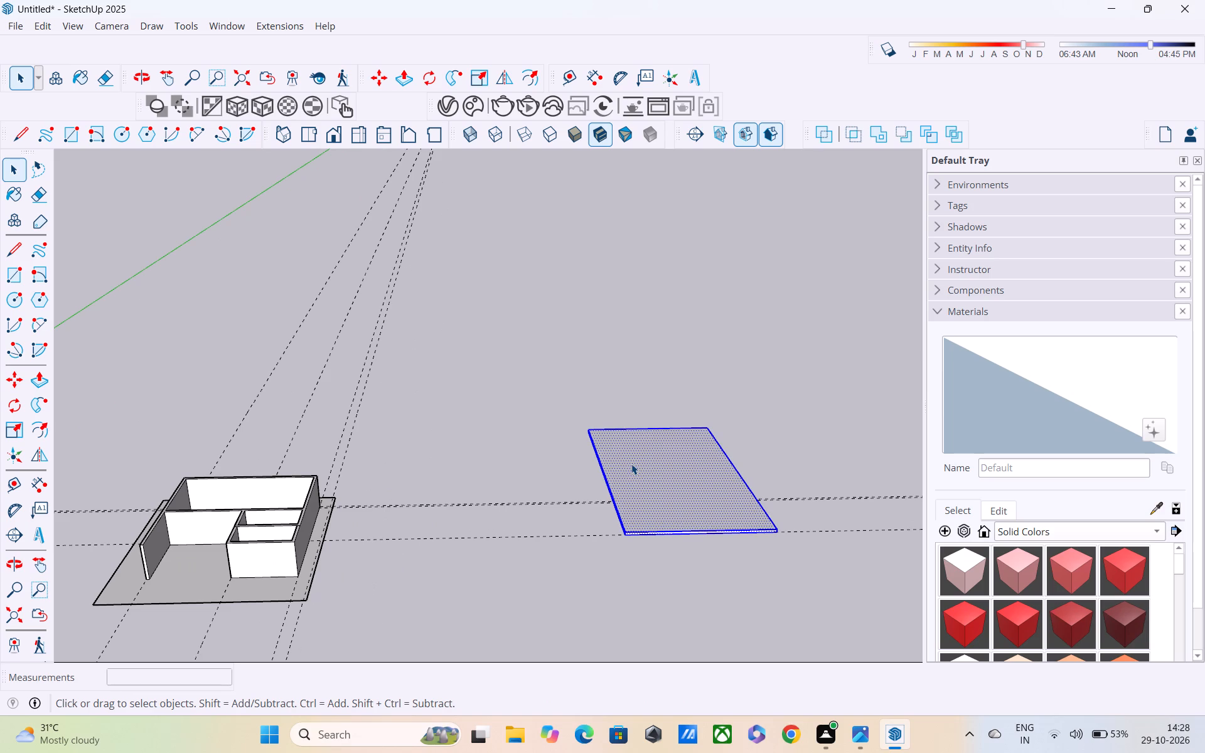
right_drag(619, 471, 613, 449)
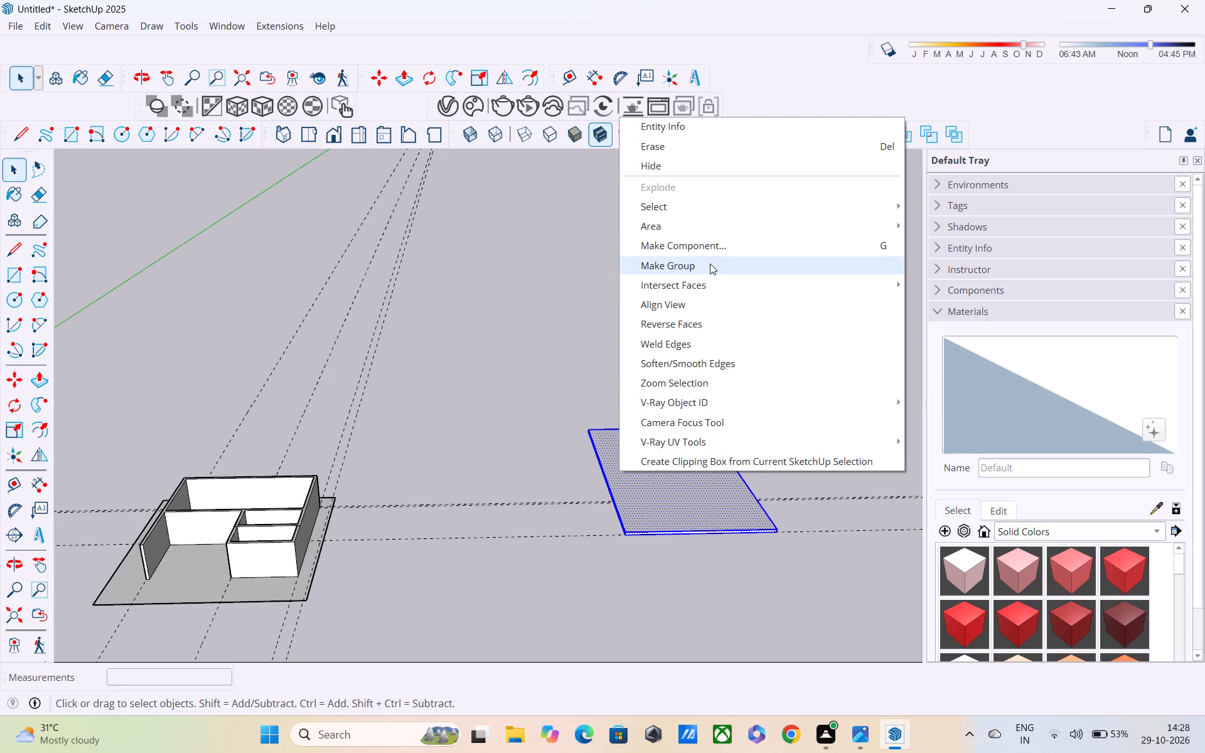
click(710, 265)
Move the slab group by its bottom front corner onto the top corner at the free end of the open room's side wall.
key(m)
scroll(683, 731, up, 3)
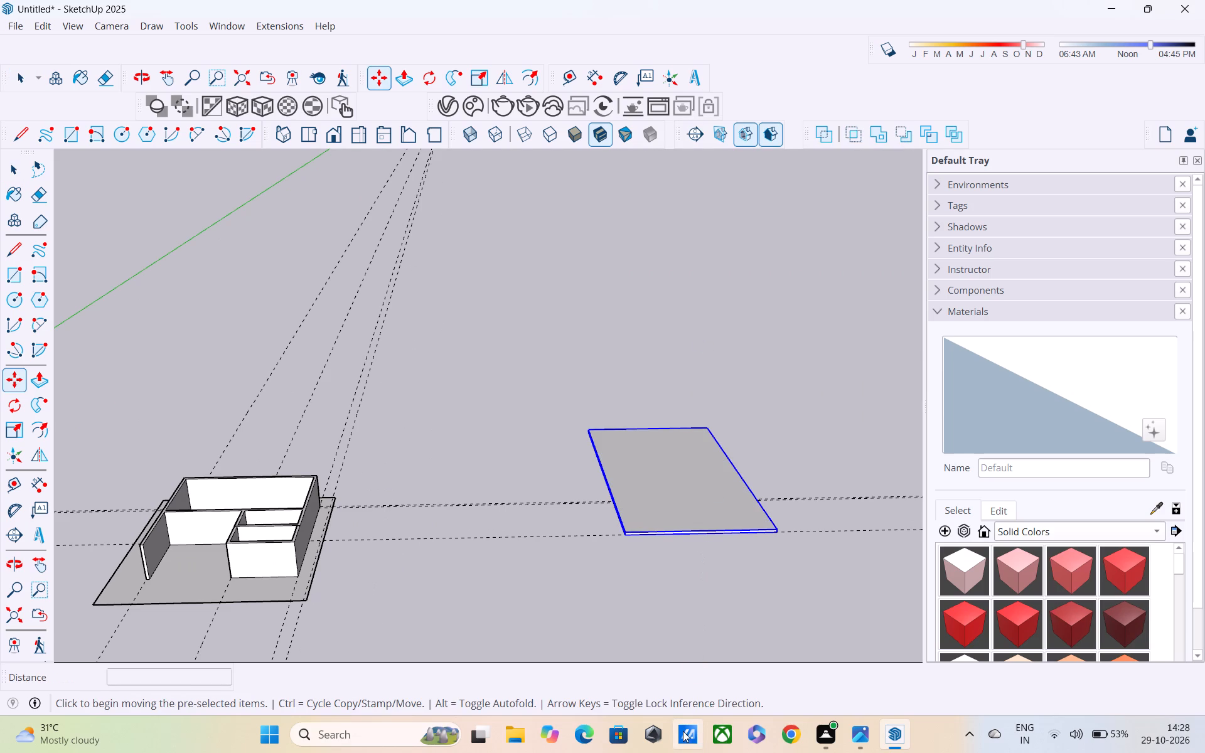
scroll(683, 731, up, 1)
scroll(628, 539, up, 13)
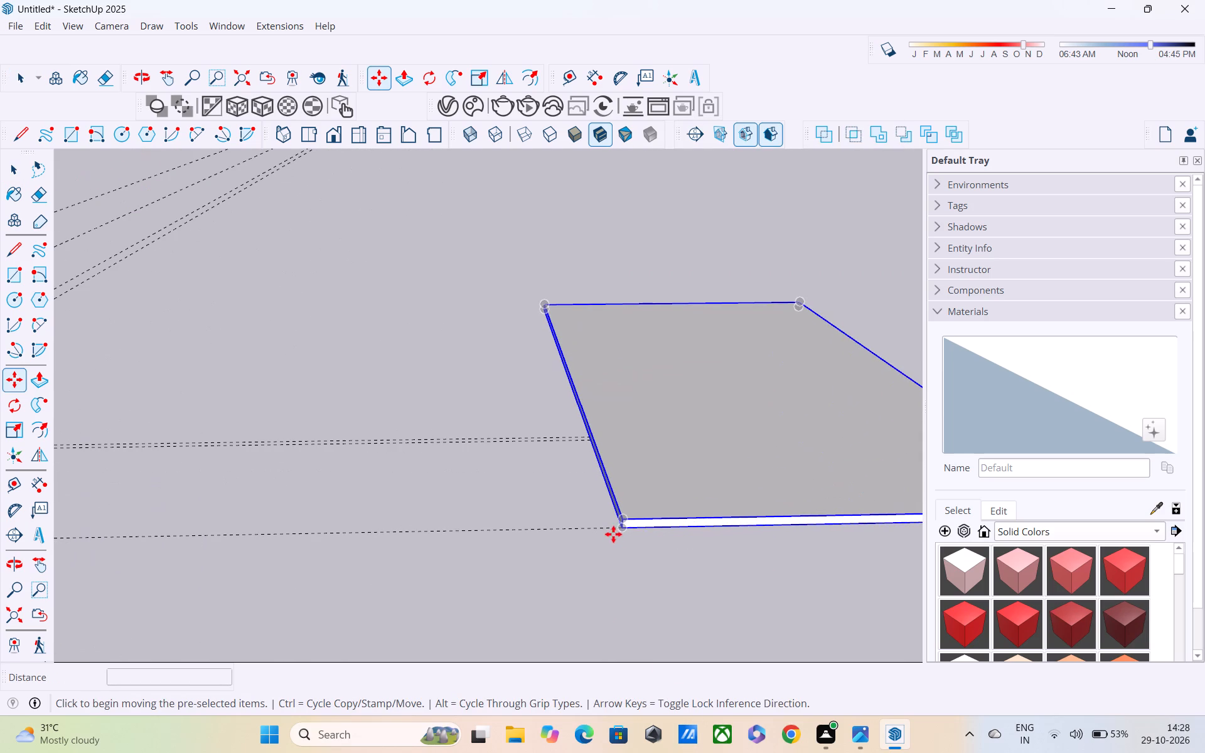
click(616, 526)
scroll(284, 511, down, 6)
scroll(172, 430, down, 1)
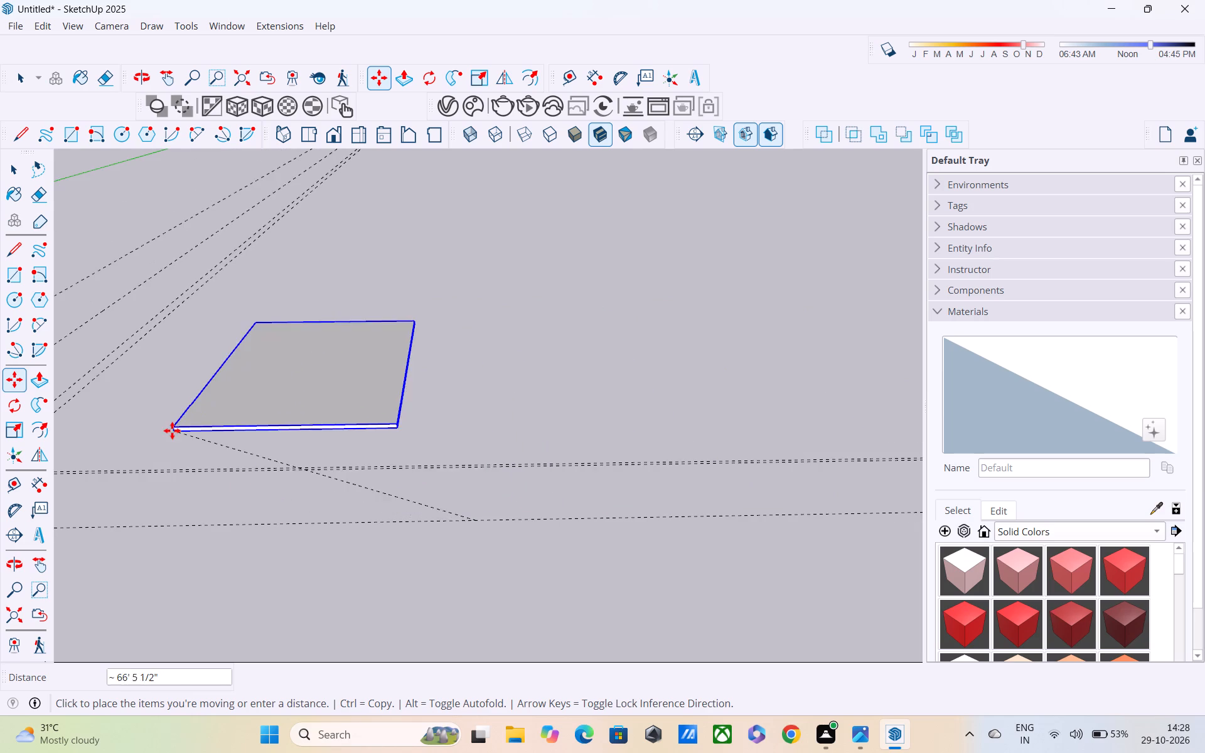
shift+middle_drag(171, 430, 842, 479)
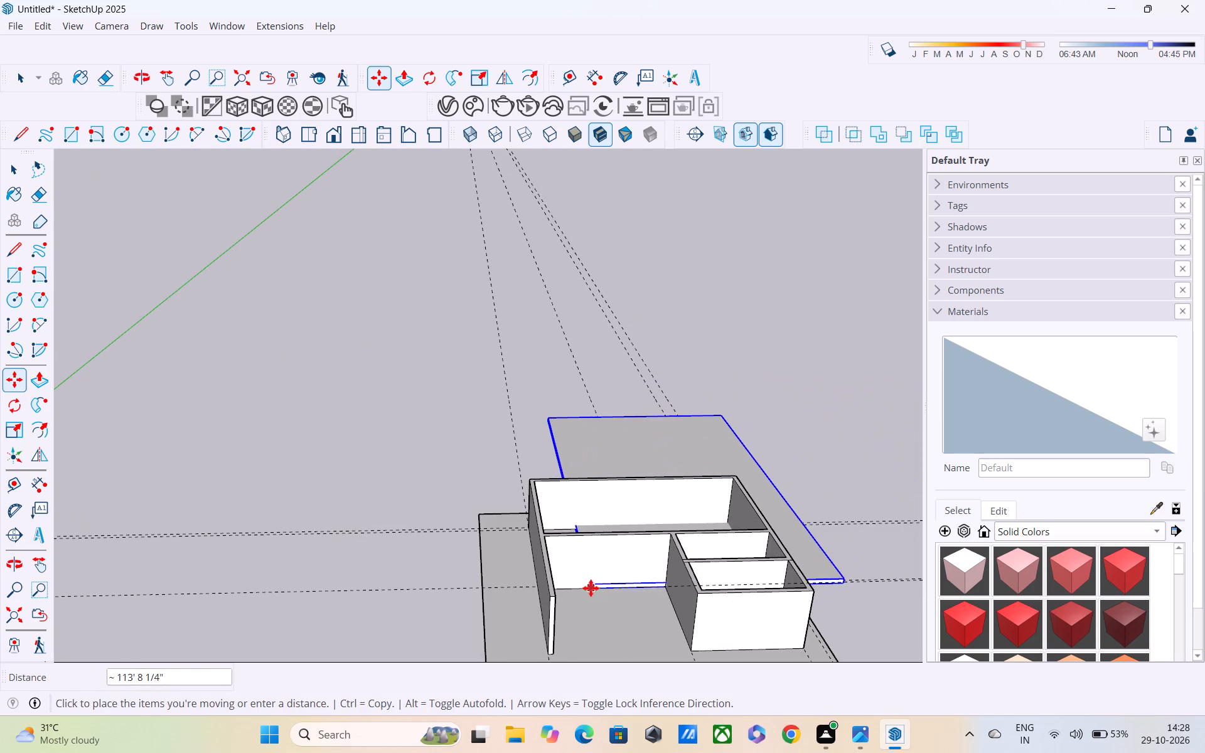
click(559, 603)
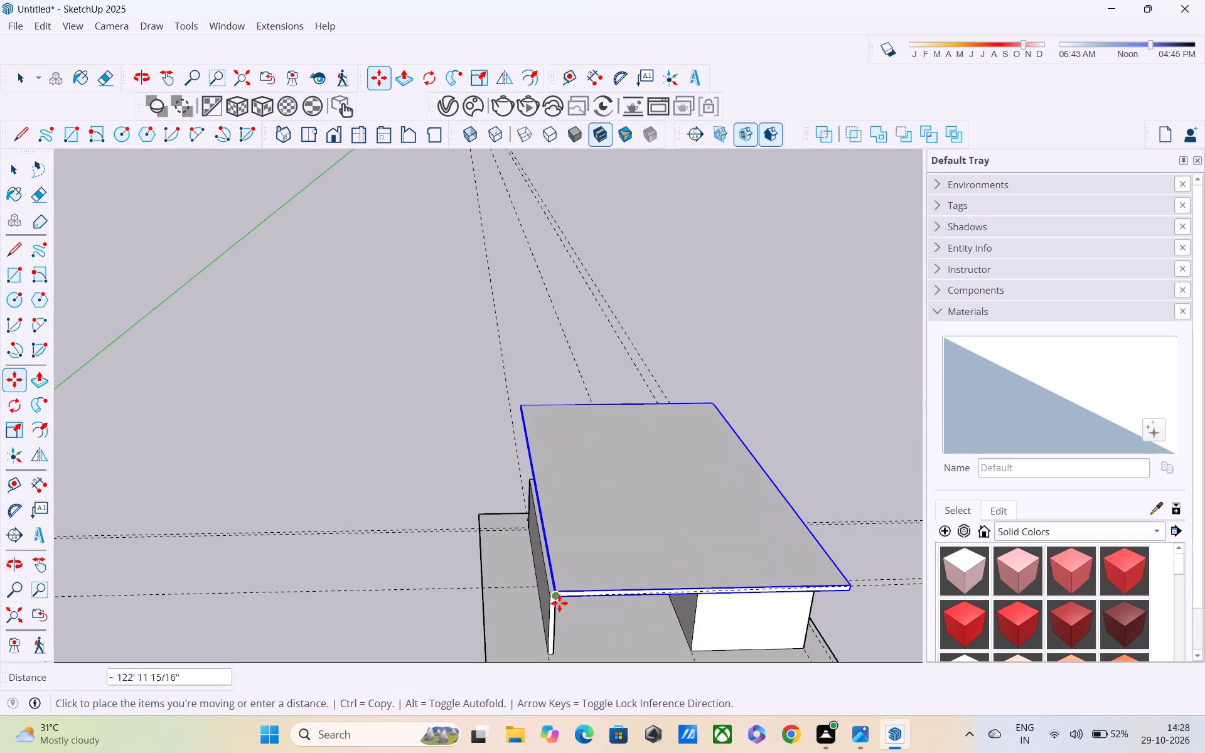
Open the slab group and Push/Pull its overhanging rear edge face in about 32' 5" to the rear wall's outer corner.
middle_drag(574, 565, 1059, 478)
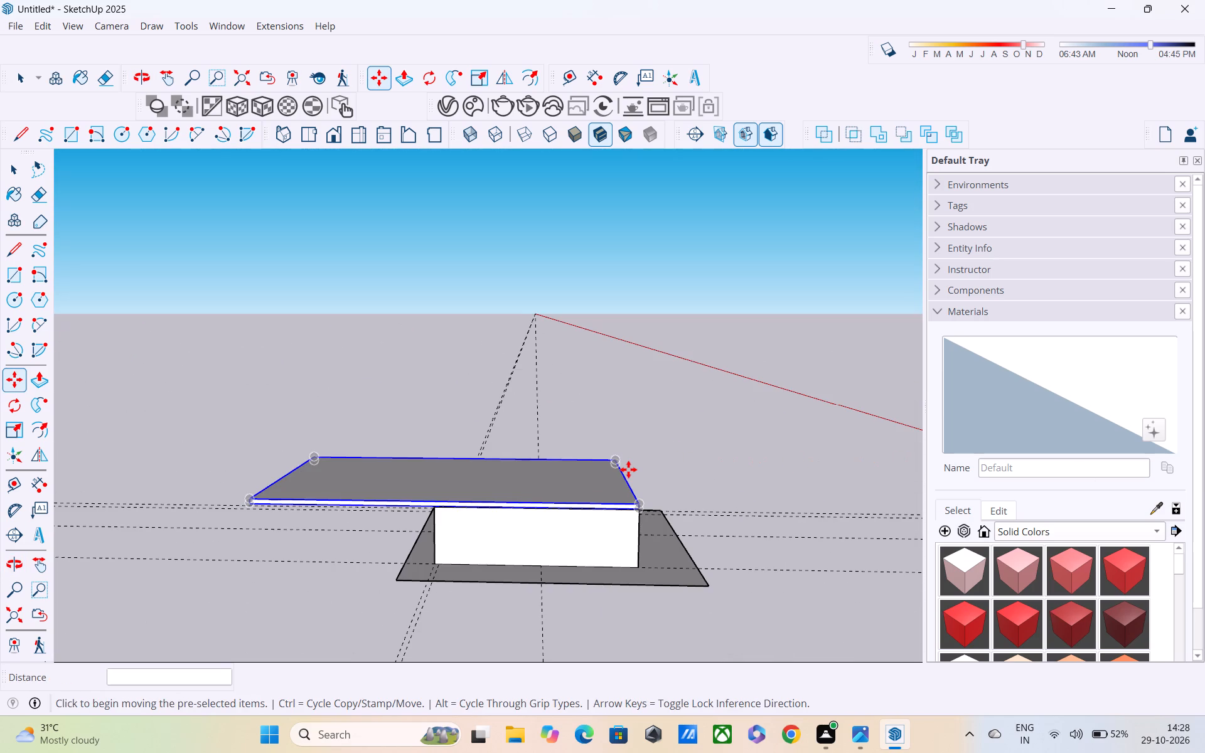
shift+middle_drag(625, 469, 760, 476)
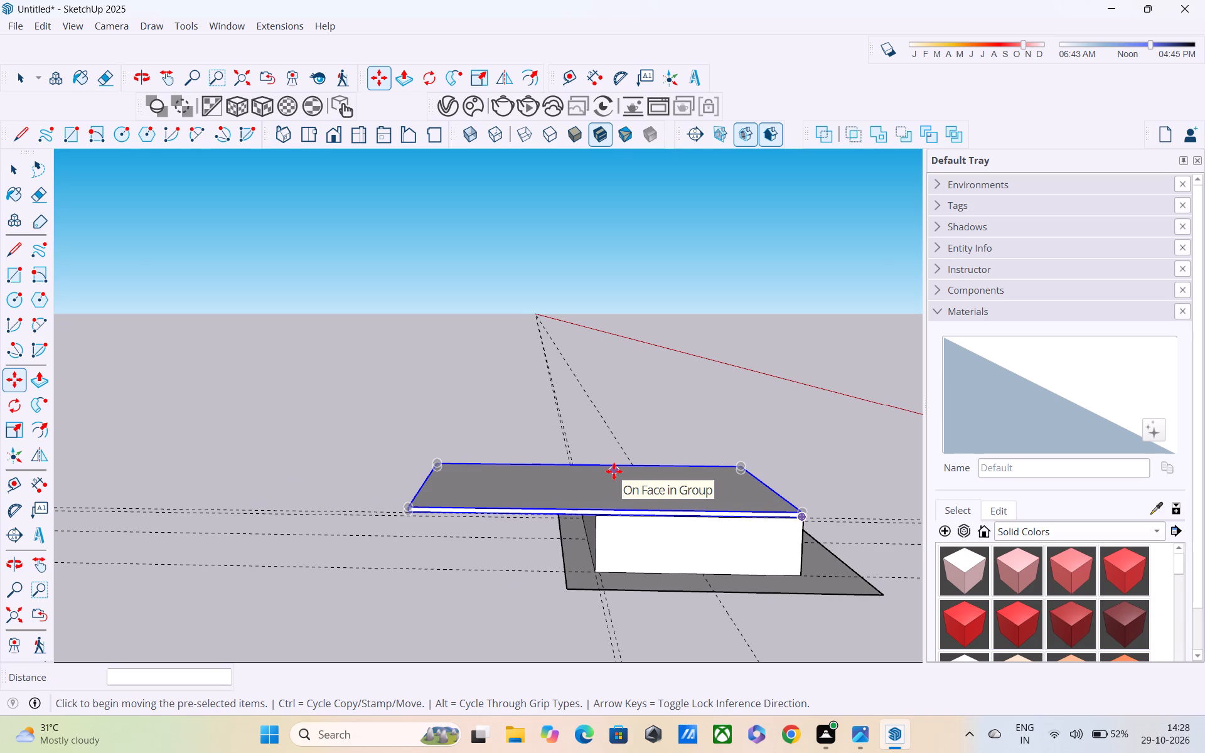
scroll(614, 471, down, 2)
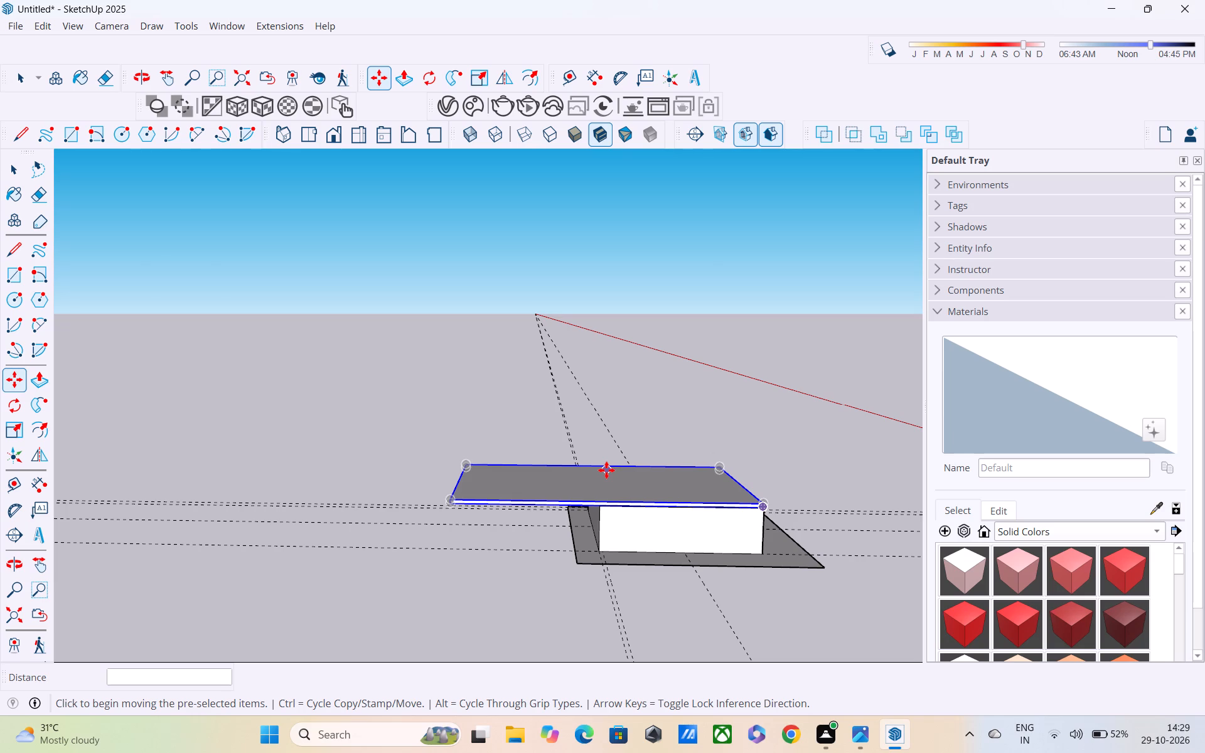
key(p)
scroll(232, 292, up, 3)
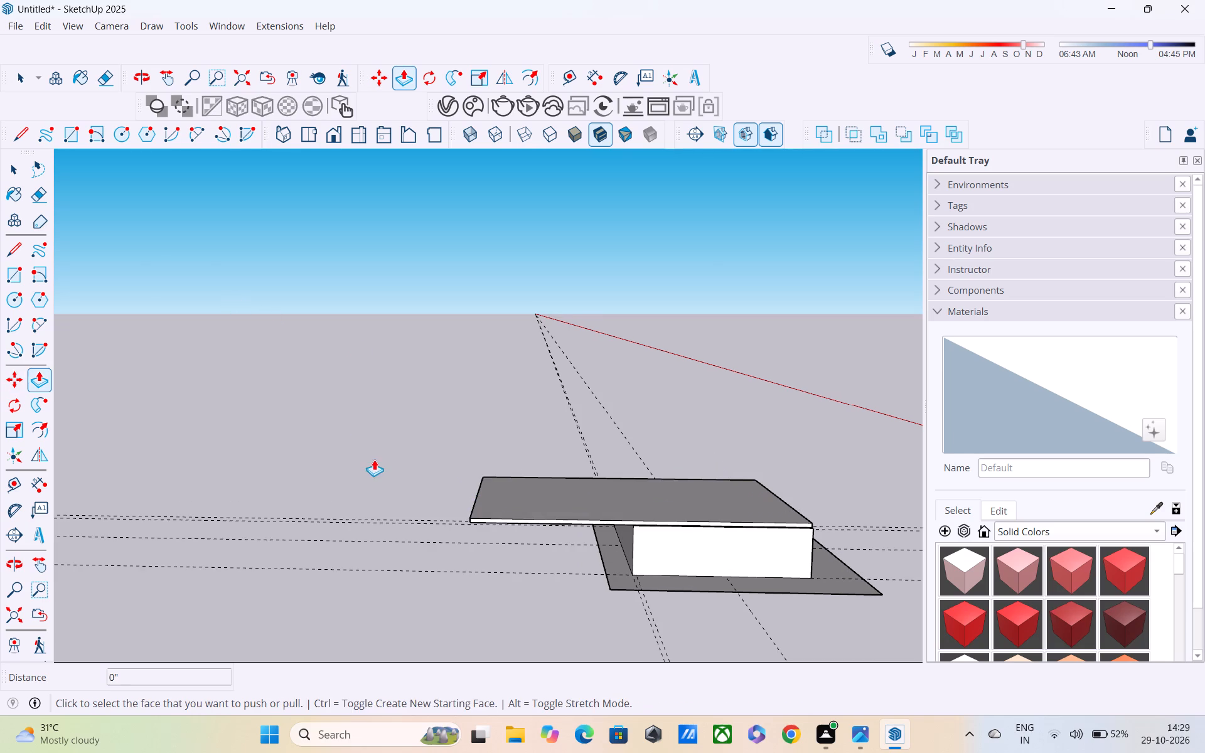
middle_drag(374, 459, 582, 494)
scroll(408, 579, up, 4)
scroll(542, 451, up, 4)
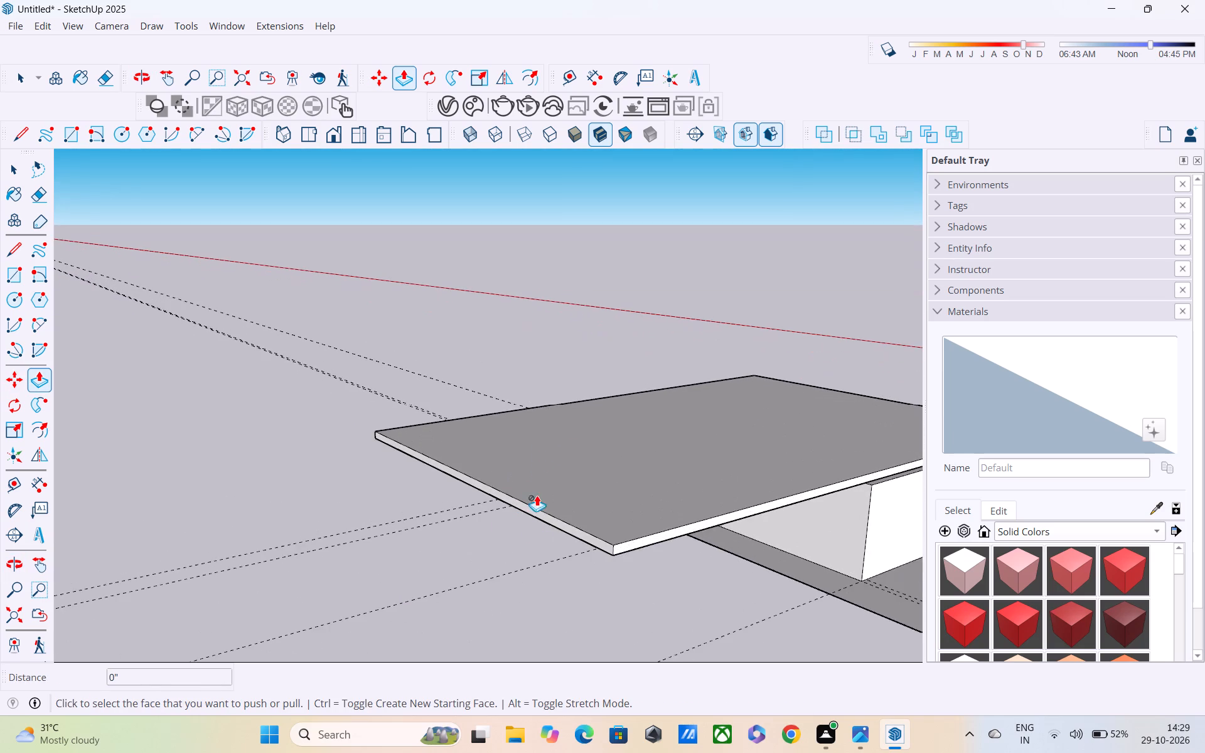
scroll(536, 536, up, 4)
key(space)
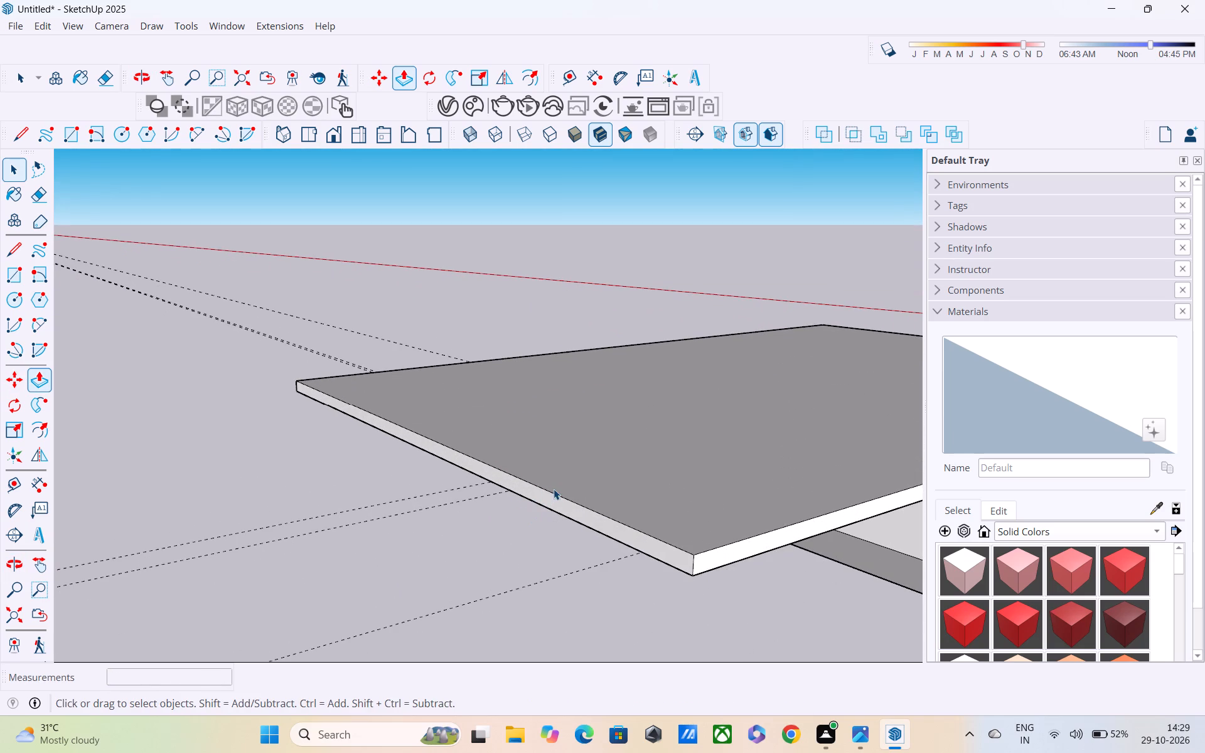
double_click(552, 506)
key(p)
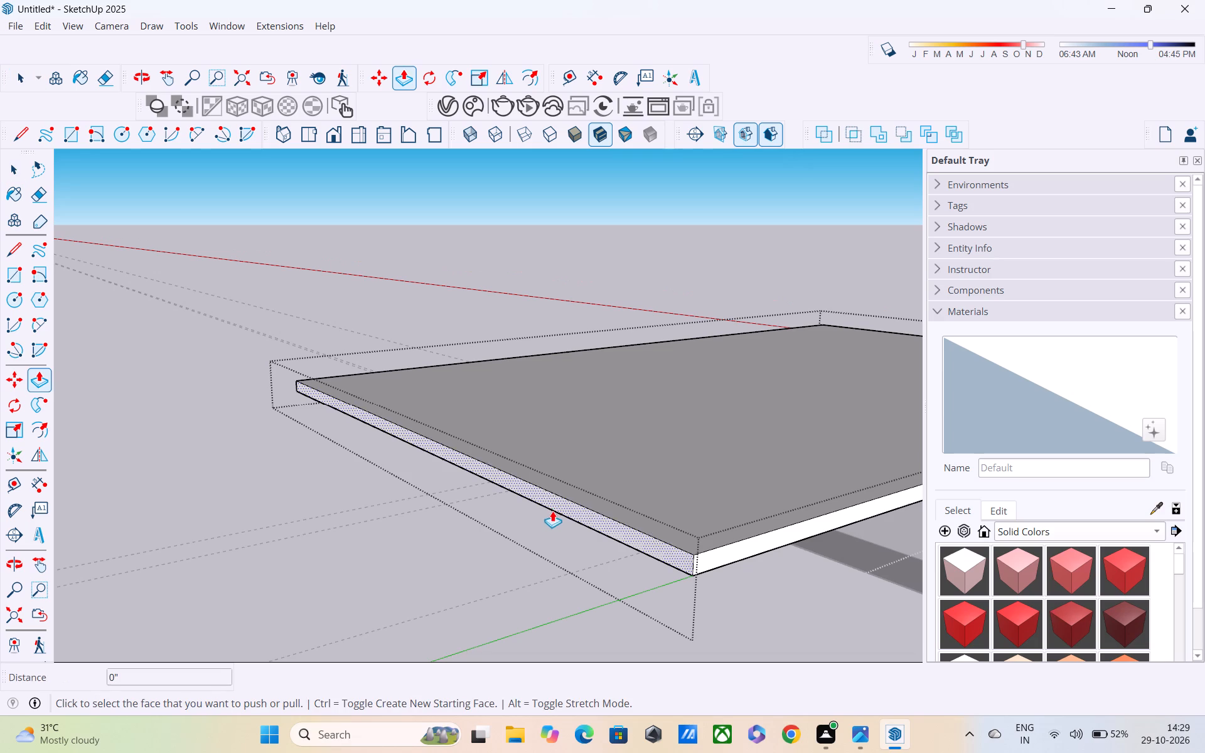
click(550, 503)
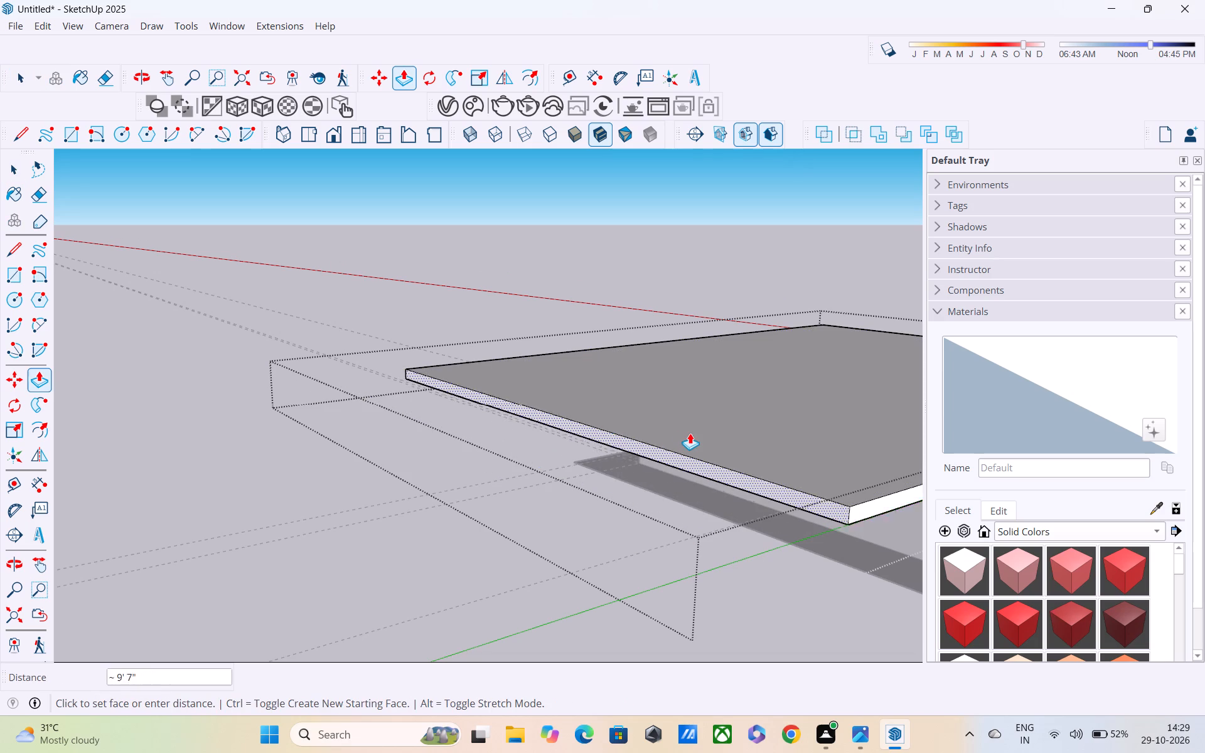
shift+middle_drag(714, 390, 485, 332)
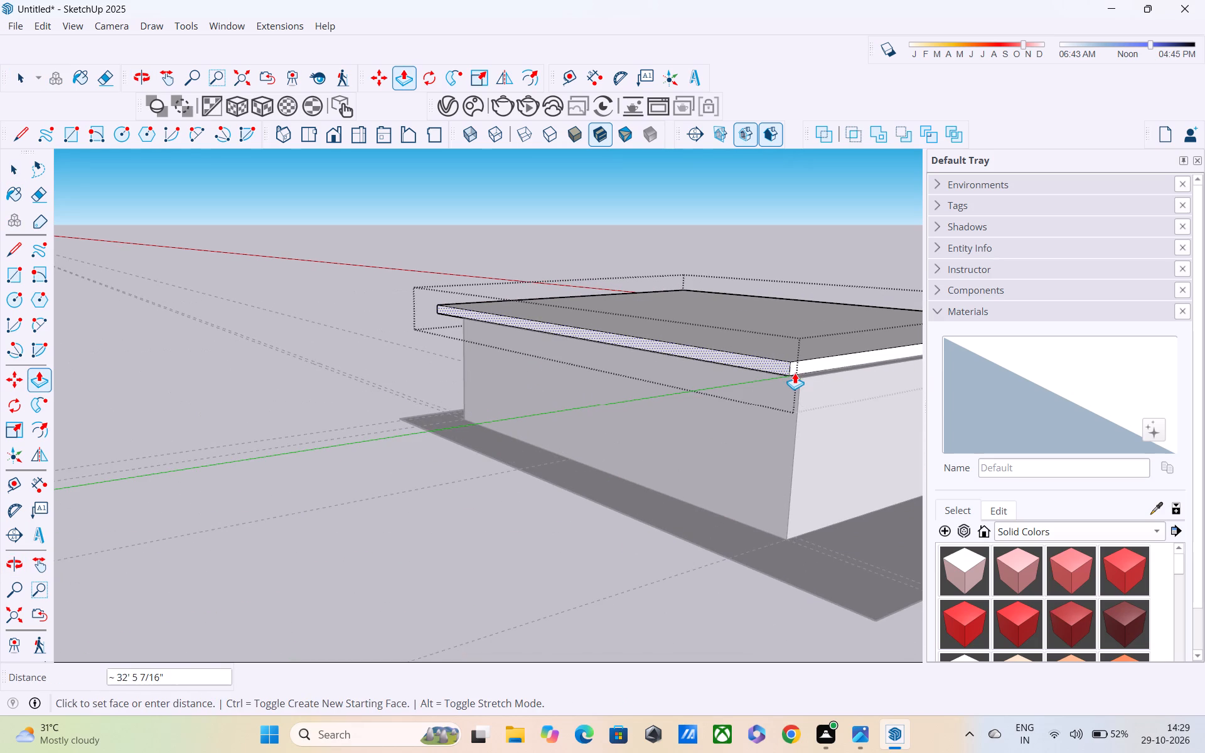
click(795, 373)
Push/Pull the slab's edge face above the open room's side wall outward 9" to align with the wall's outer face.
middle_drag(801, 414, 747, 431)
scroll(752, 417, up, 4)
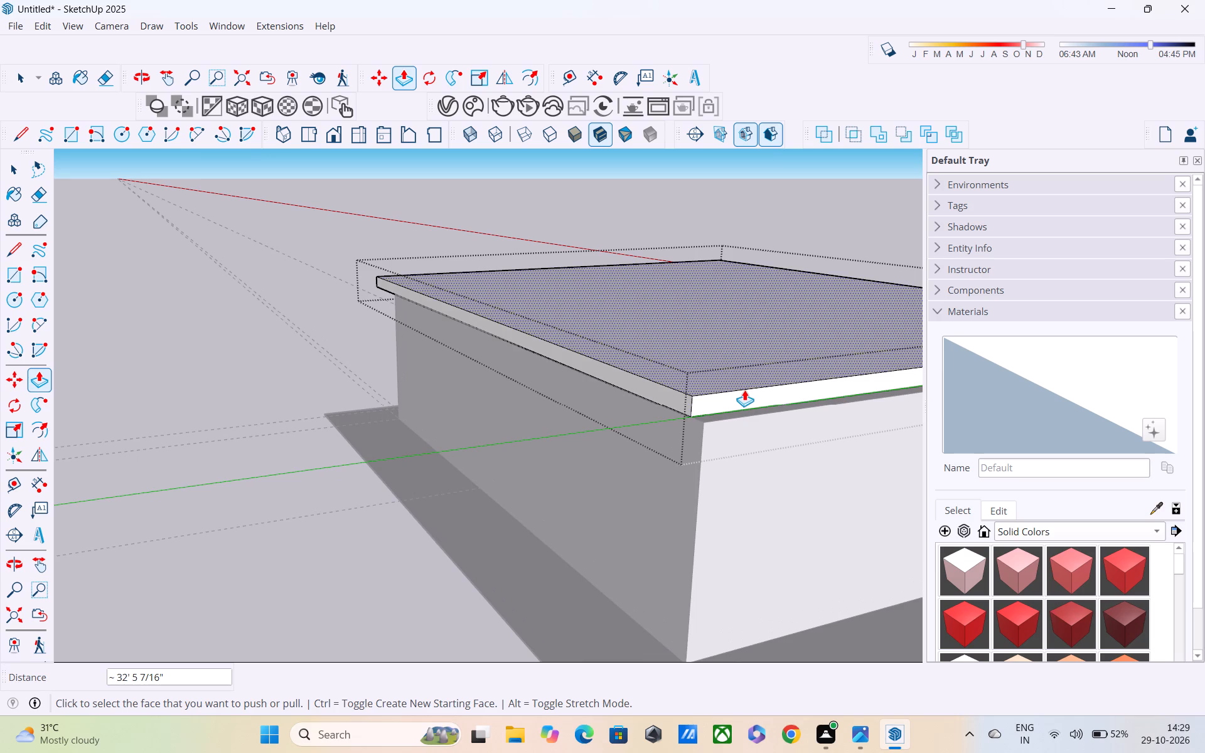
click(744, 392)
click(742, 419)
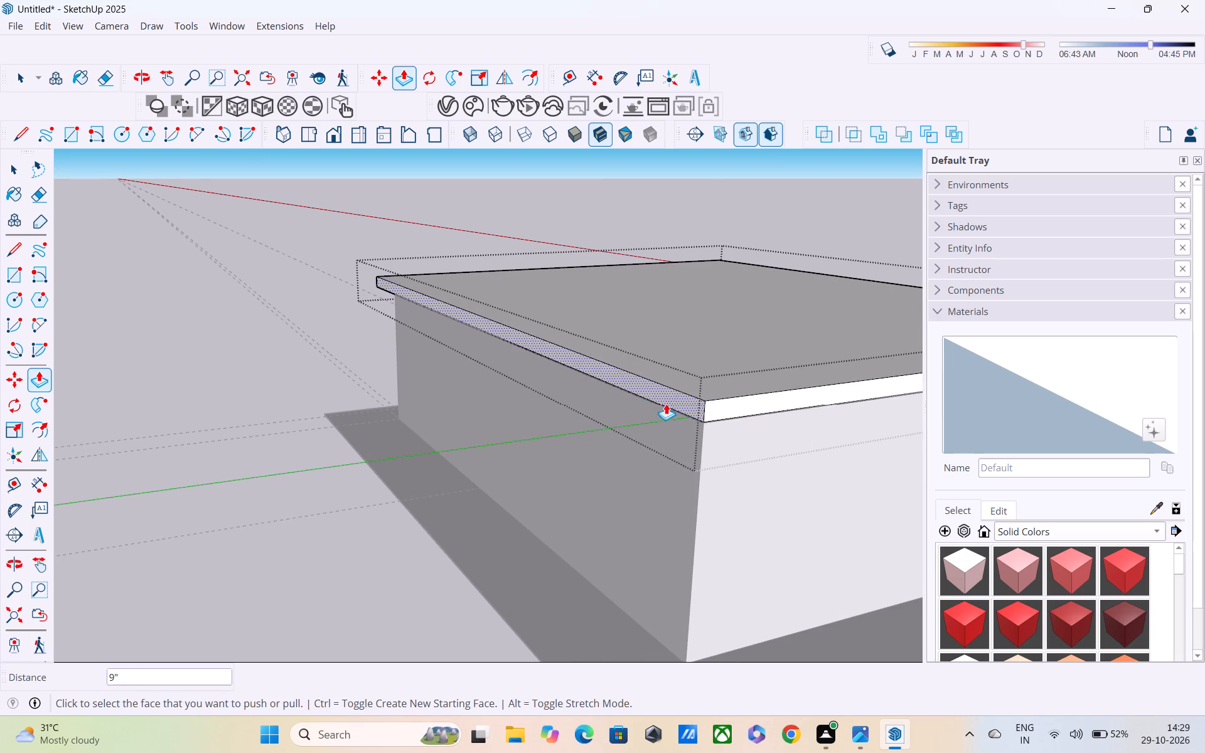
Push/Pull the slab's opposite overhanging side face in about 5' 1" to the outer wall corner.
scroll(623, 380, down, 5)
middle_drag(419, 212, 832, 329)
scroll(832, 329, up, 1)
middle_drag(645, 290, 1020, 226)
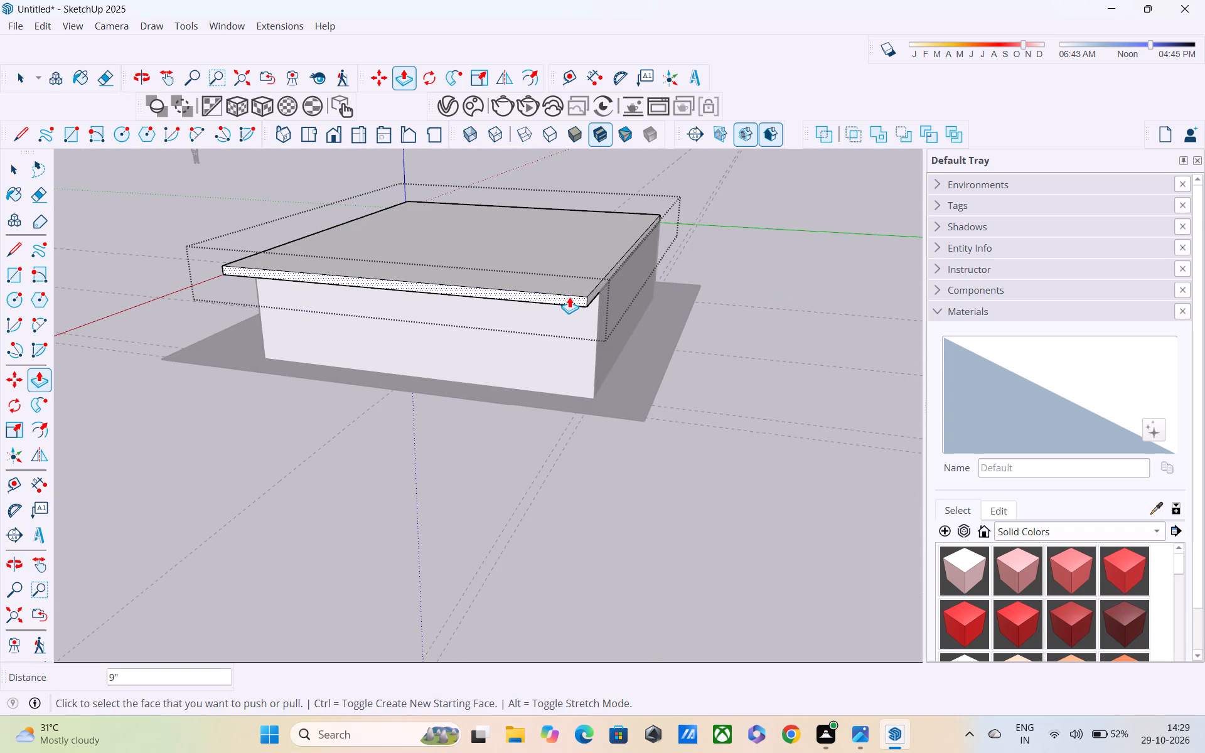
click(569, 297)
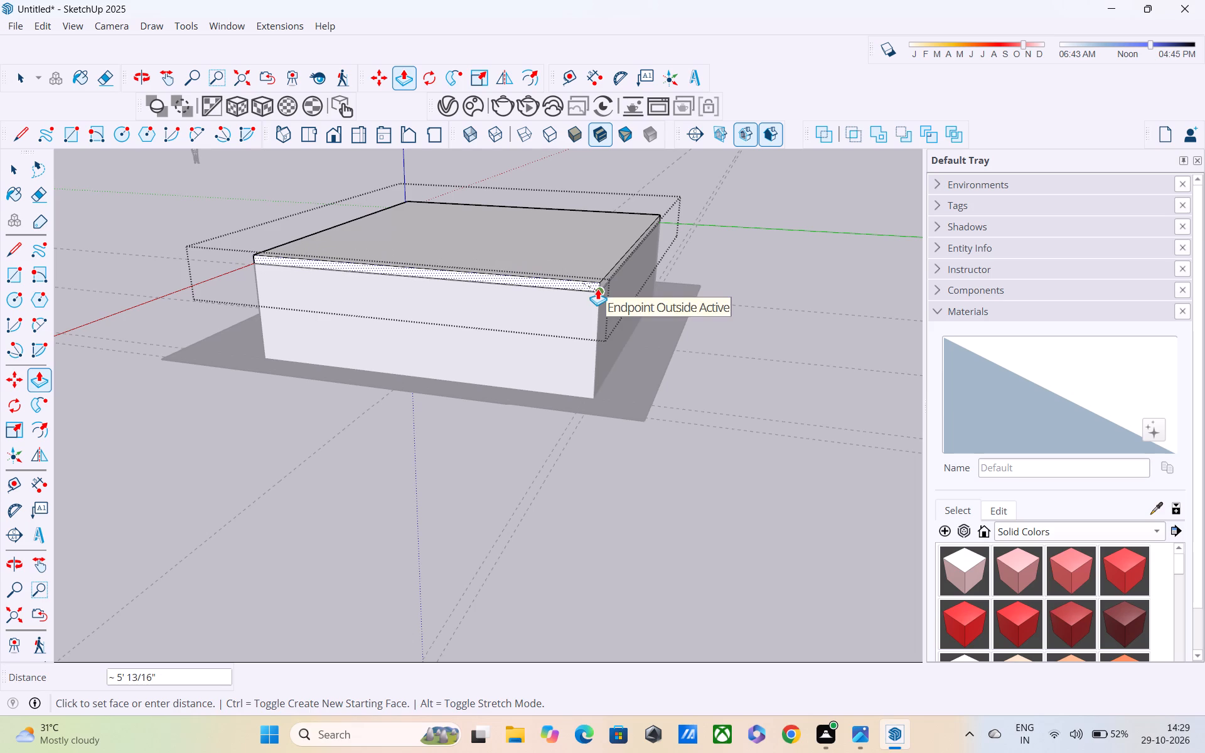
click(597, 289)
Push/Pull the slab's full front edge face back 8' 6" so the front small room is uncovered.
middle_drag(359, 263, 981, 280)
middle_drag(693, 309, 677, 292)
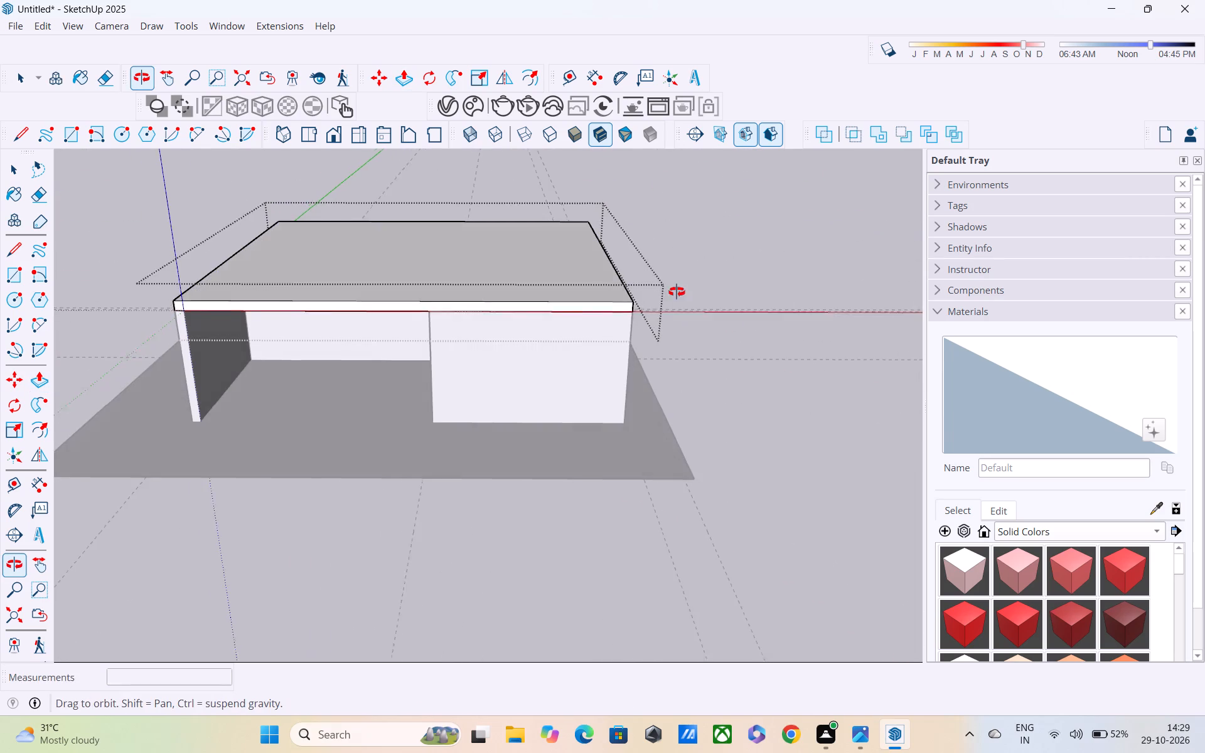
middle_drag(677, 292, 654, 259)
scroll(616, 227, down, 5)
middle_drag(591, 252, 449, 307)
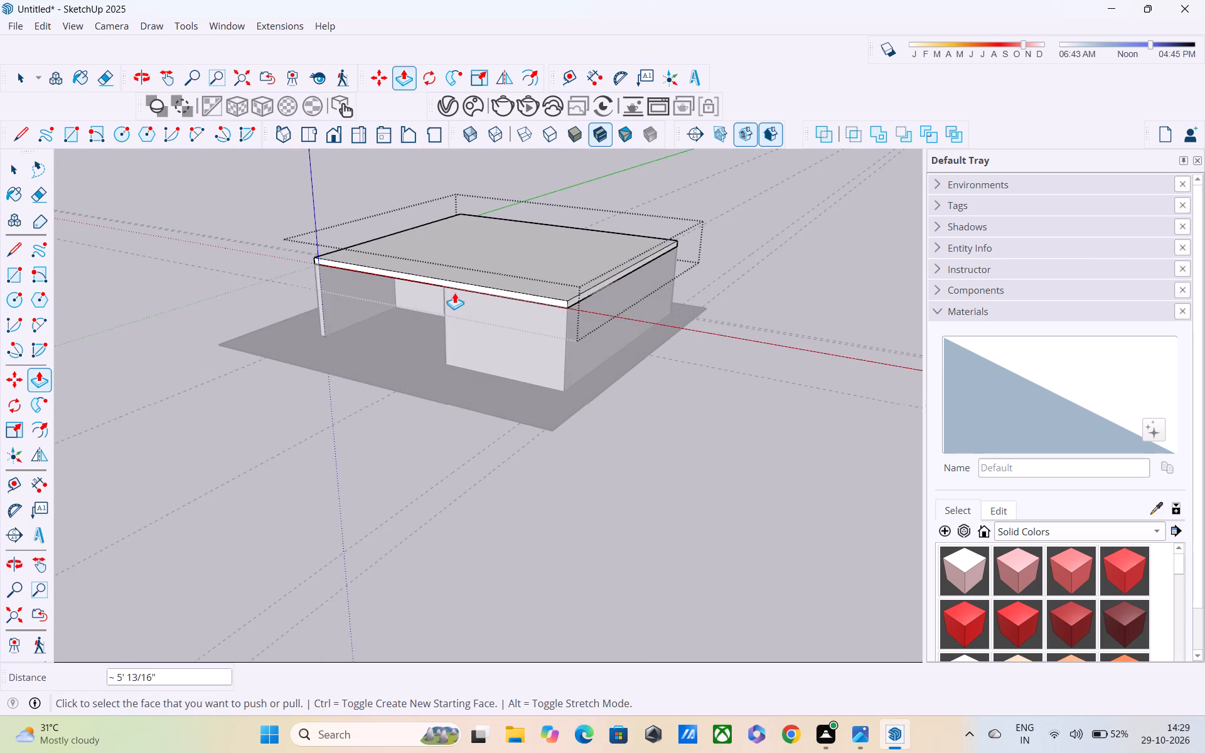
scroll(455, 291, up, 5)
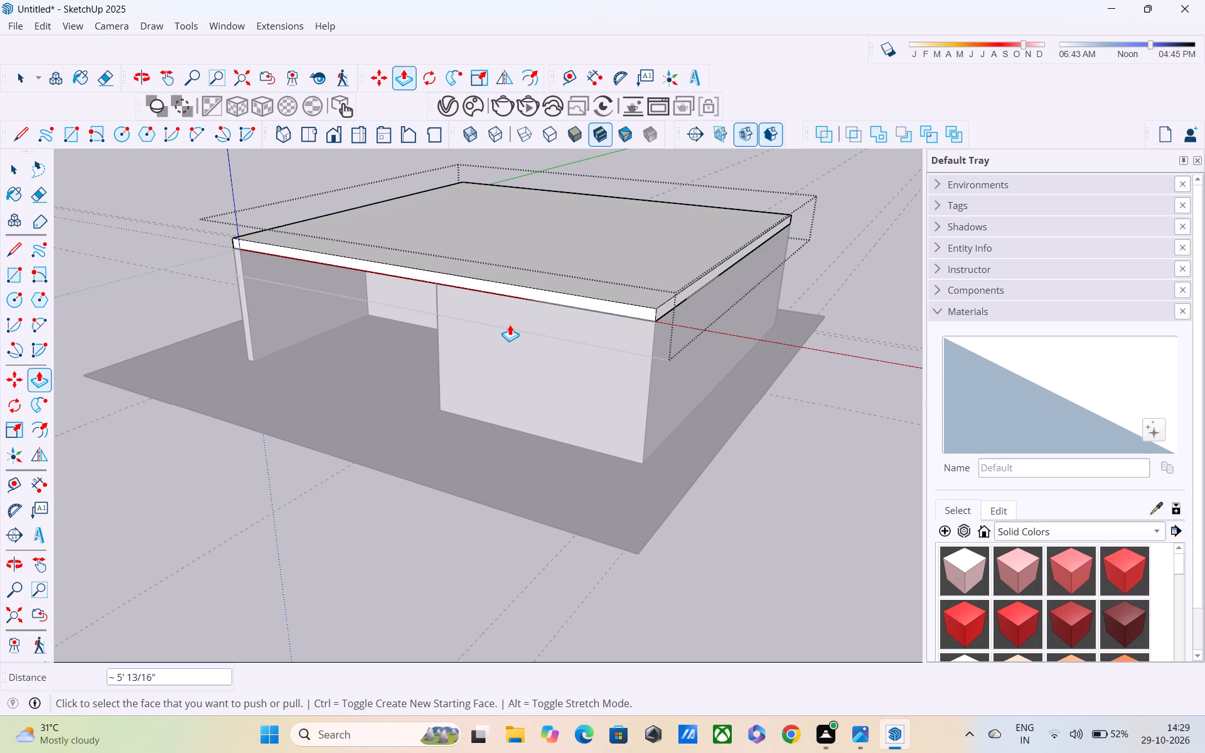
scroll(513, 289, up, 6)
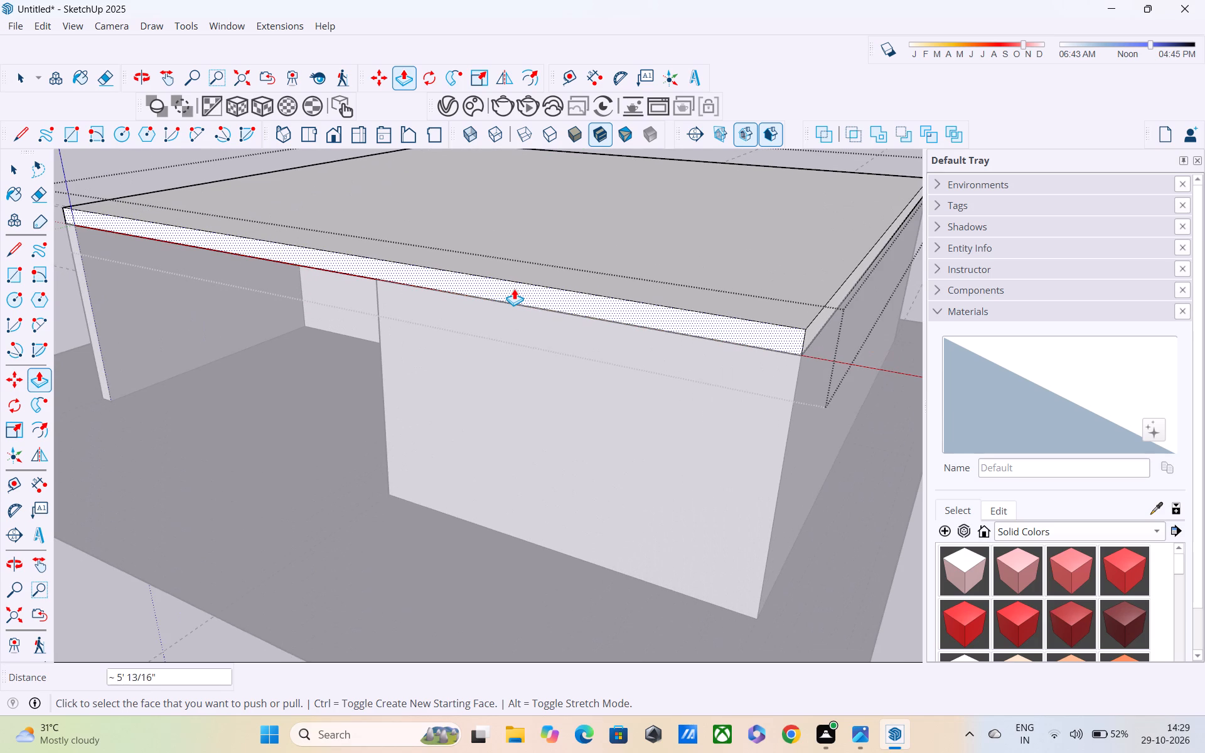
click(517, 291)
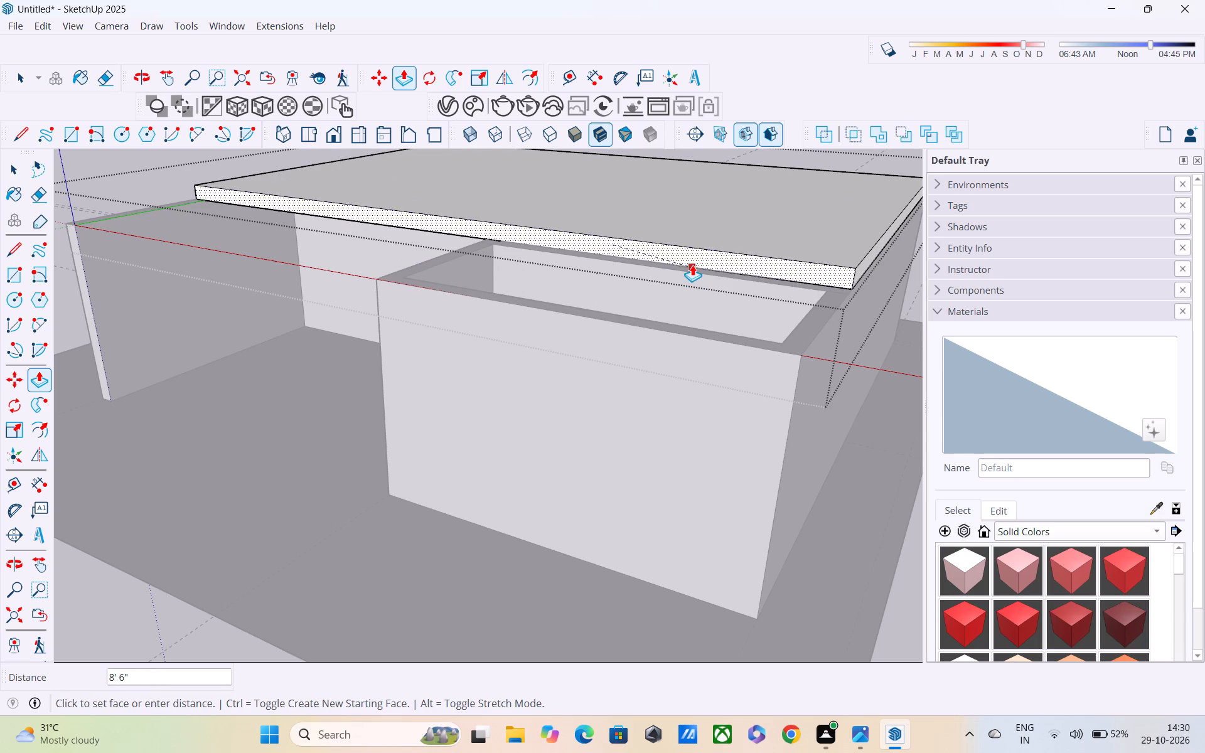
click(693, 265)
Draw a 10" line across the slab's front edge face where it meets the small room's side wall.
middle_drag(631, 302, 752, 446)
scroll(680, 369, up, 2)
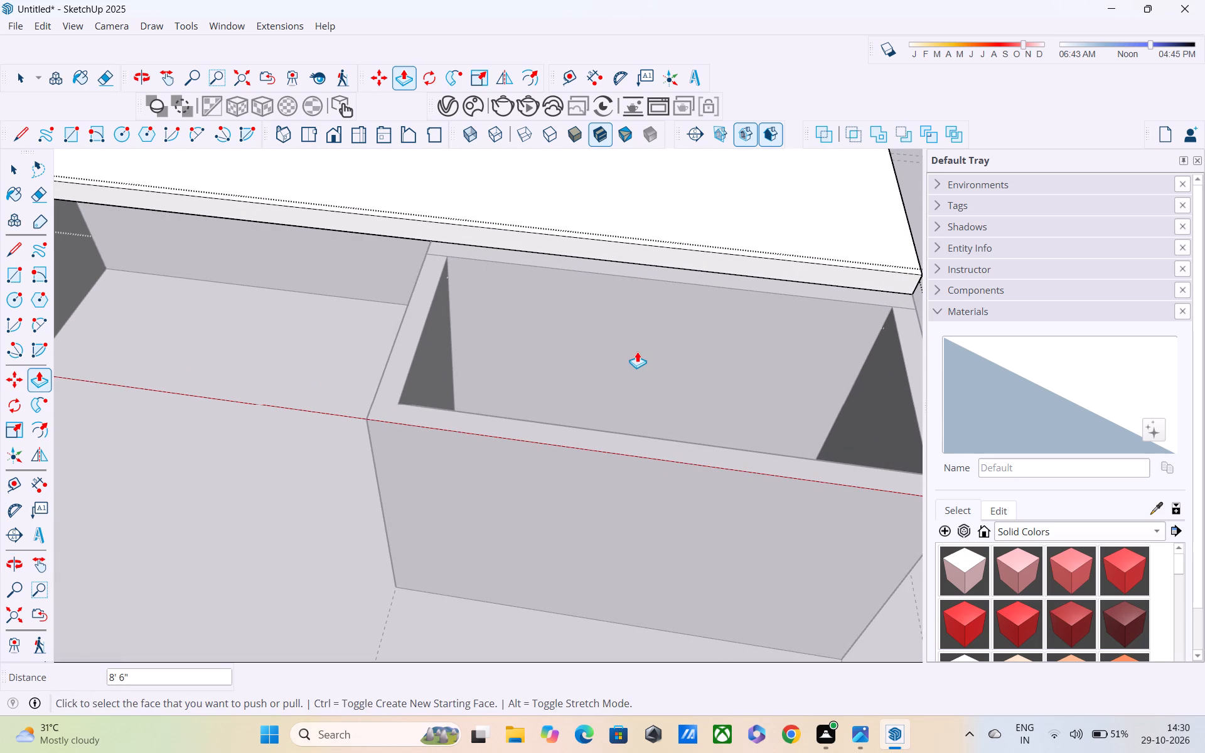
scroll(637, 351, down, 1)
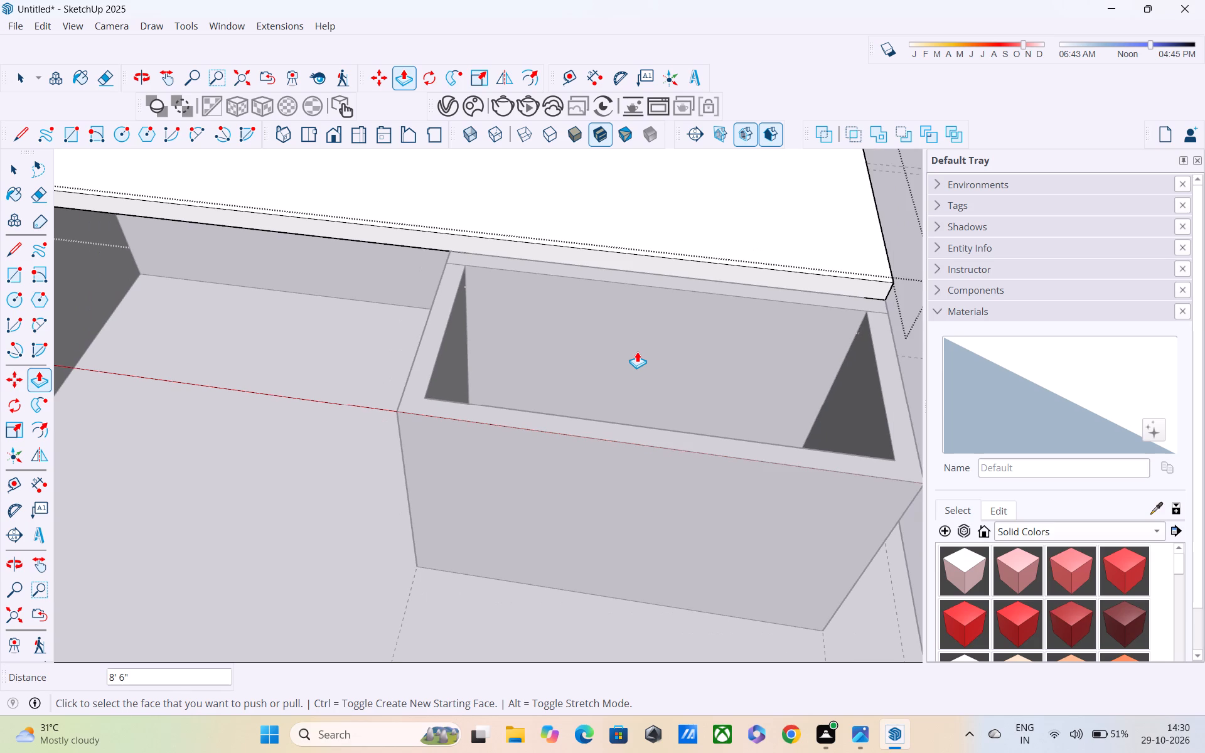
key(l)
scroll(513, 282, up, 2)
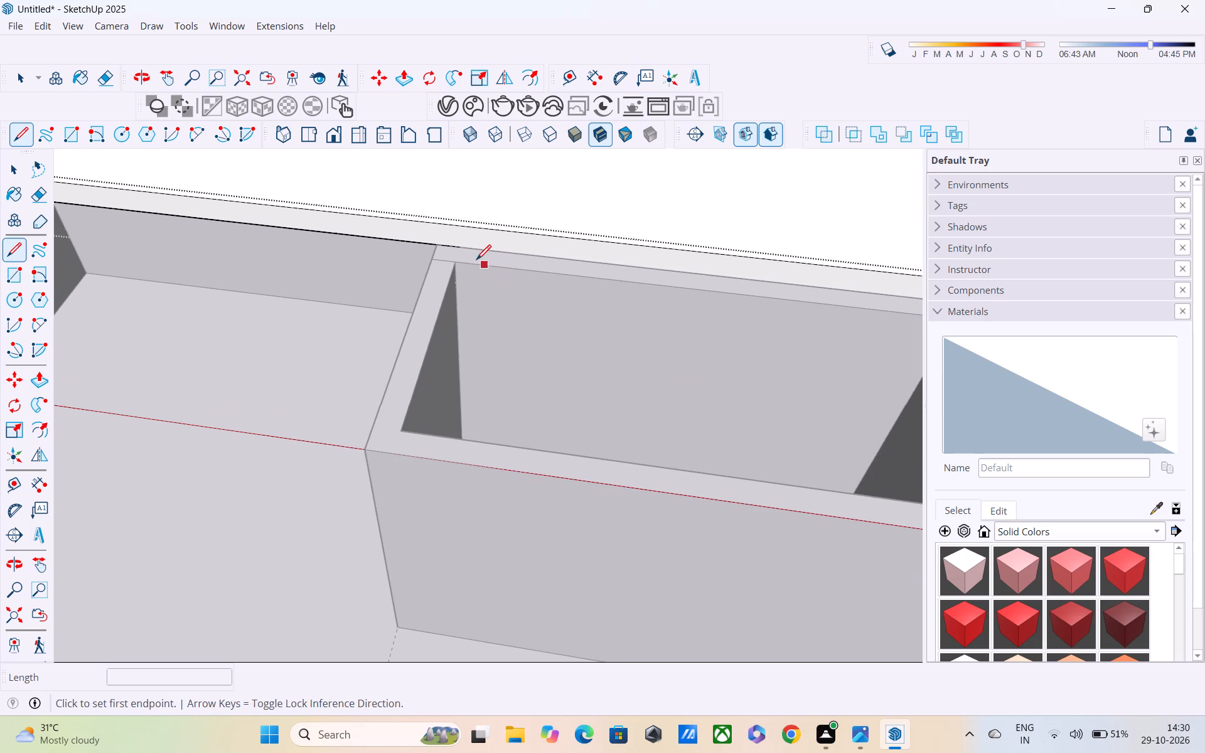
scroll(471, 257, up, 1)
middle_drag(461, 254, 488, 225)
shift+middle_drag(491, 230, 582, 349)
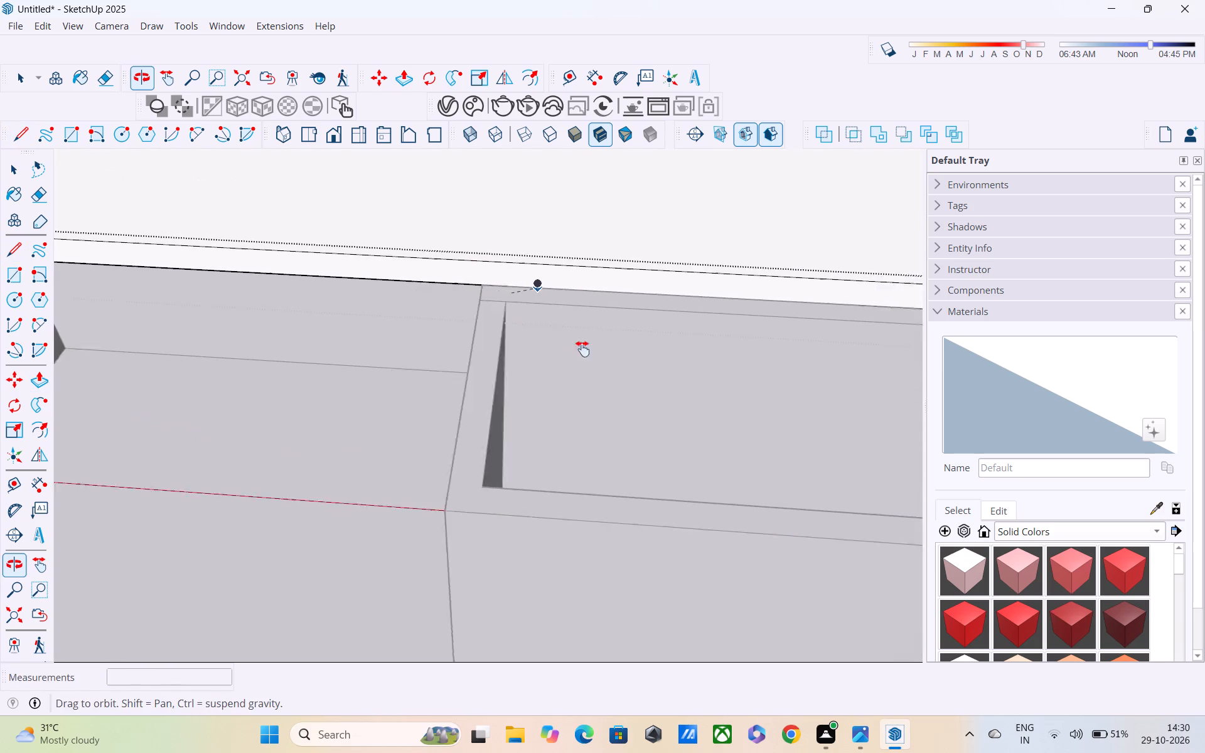
shift+middle_drag(582, 349, 594, 441)
scroll(490, 488, up, 3)
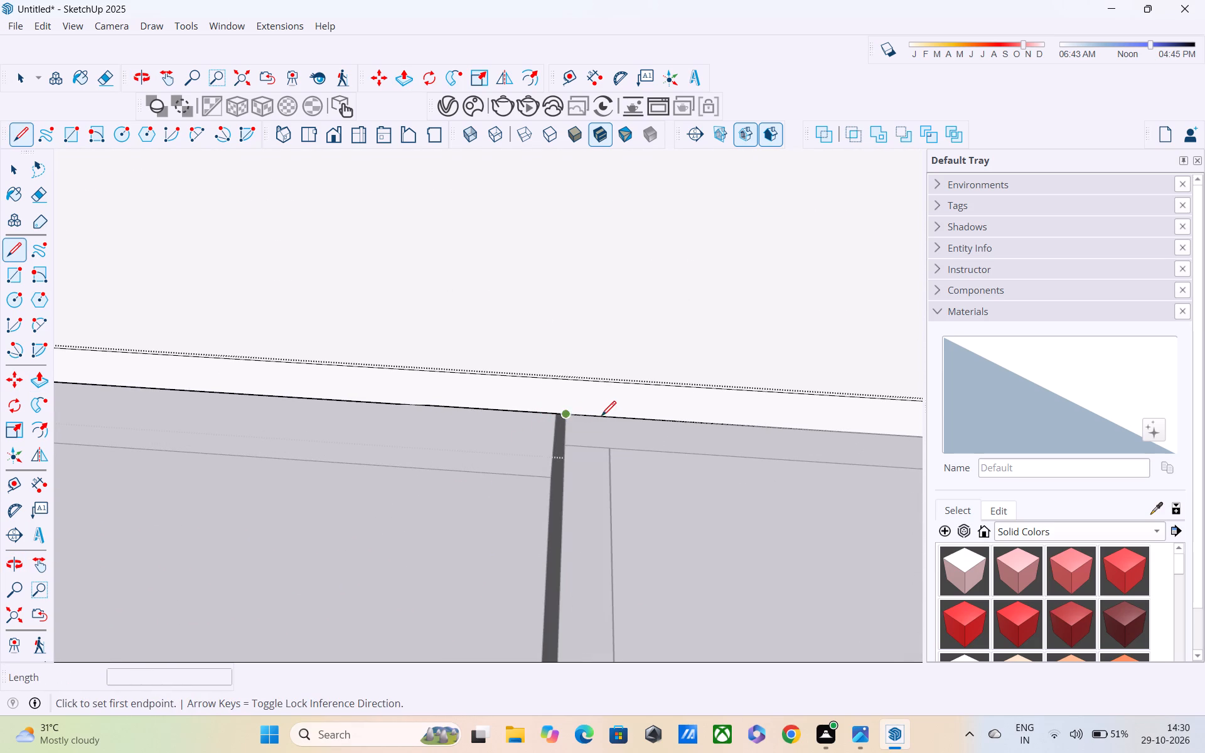
click(566, 422)
click(561, 383)
Push/Pull the slab's front face section over the open room forward 8' 6" to the small room's front corner, and exit the group.
key(space)
key(p)
click(540, 397)
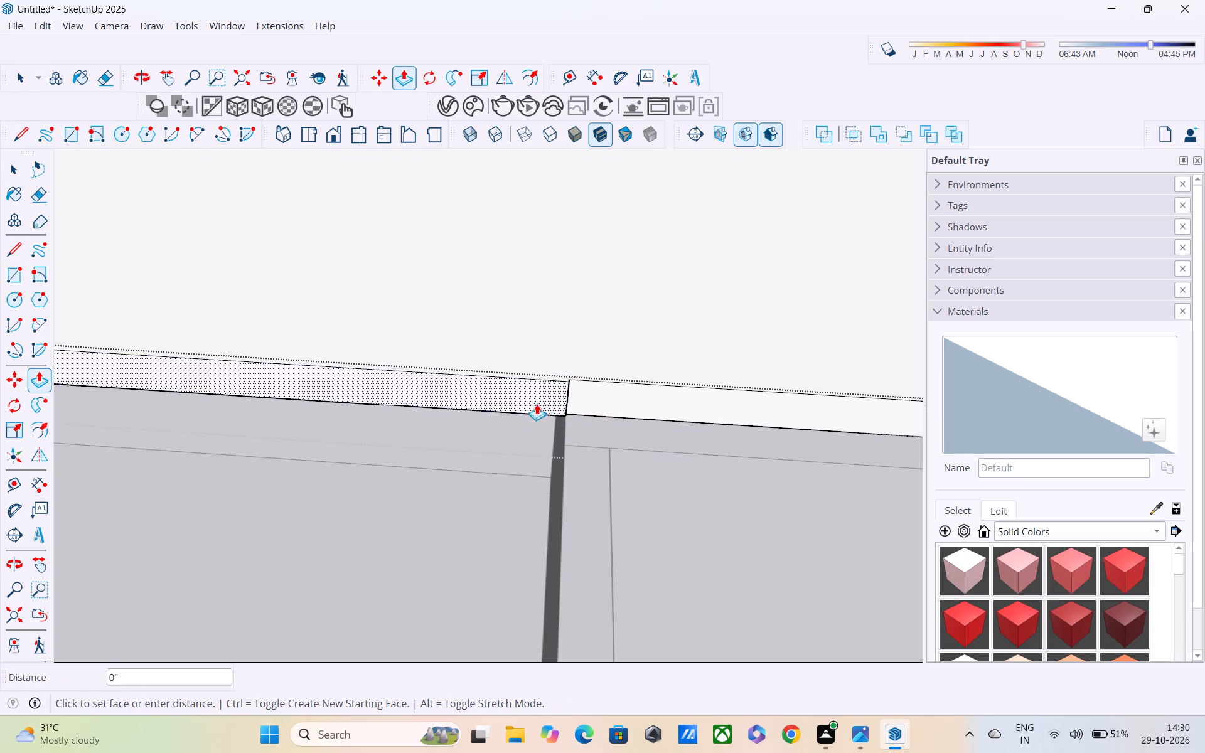
scroll(490, 466, down, 5)
middle_drag(490, 462, 528, 254)
scroll(530, 272, down, 4)
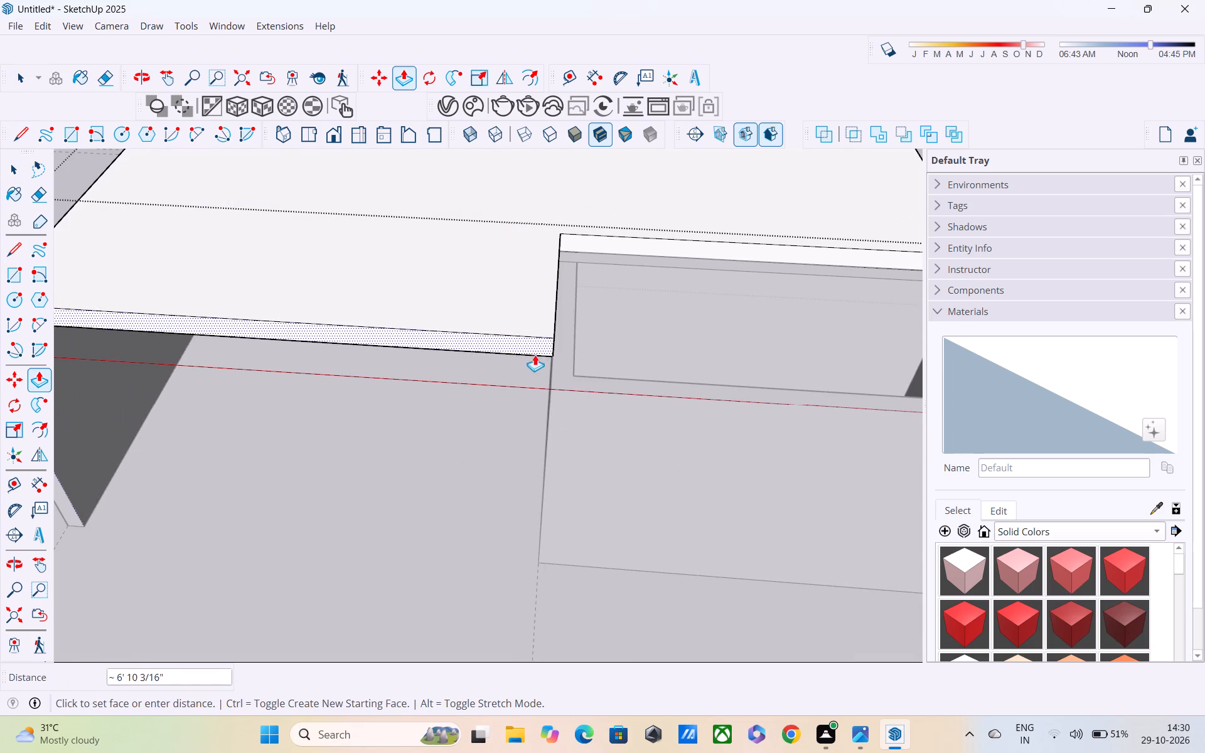
click(560, 395)
scroll(606, 471, down, 3)
middle_drag(565, 430, 440, 341)
scroll(435, 338, down, 4)
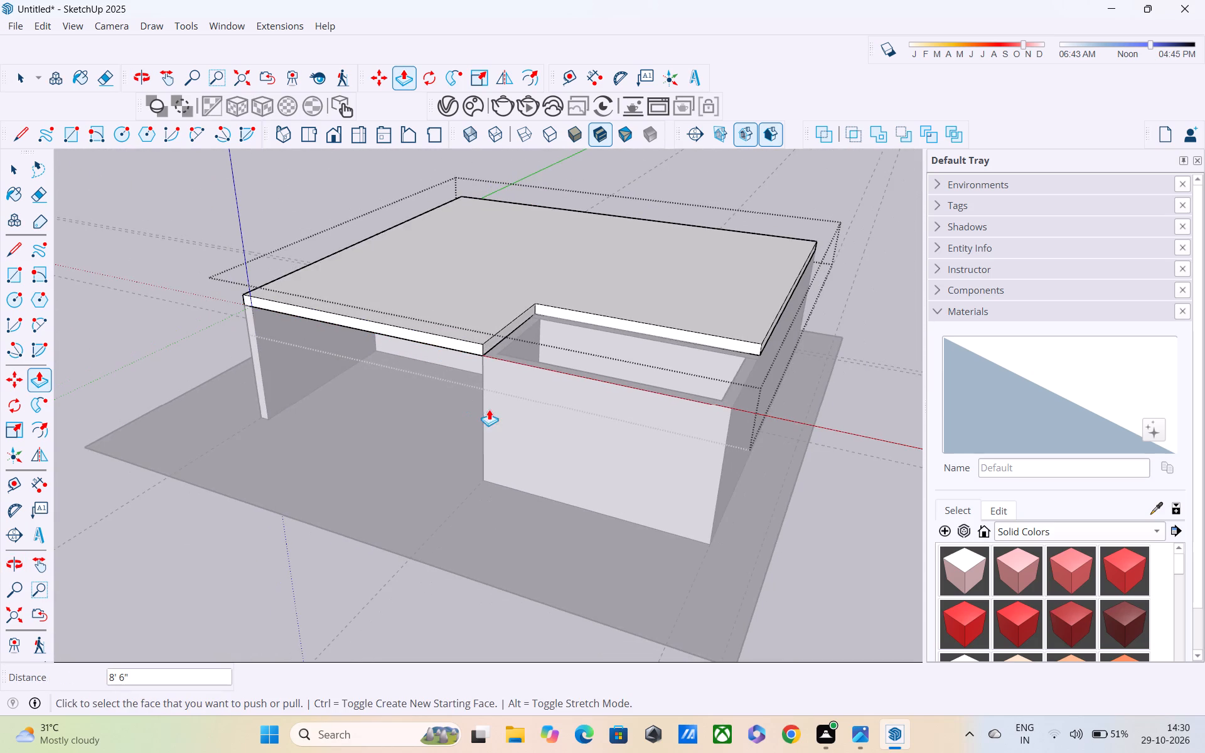
key(space)
scroll(667, 447, down, 1)
middle_drag(667, 446, 488, 421)
key(space)
click(176, 451)
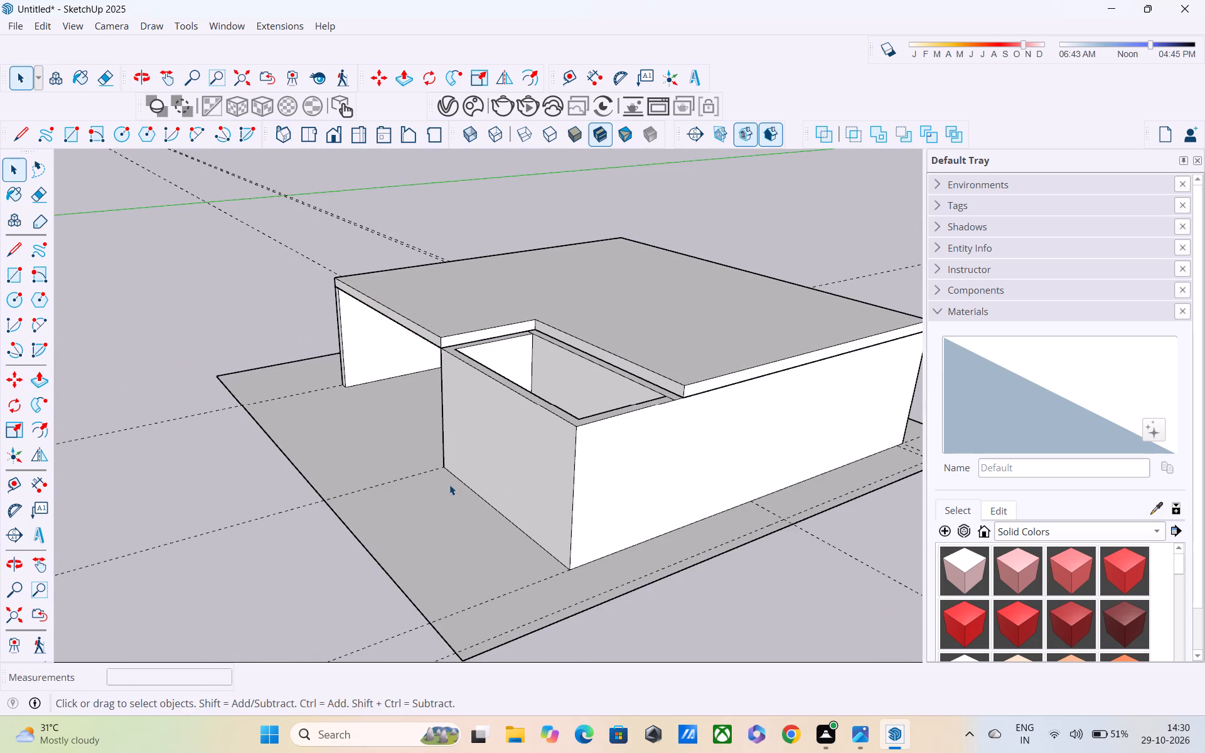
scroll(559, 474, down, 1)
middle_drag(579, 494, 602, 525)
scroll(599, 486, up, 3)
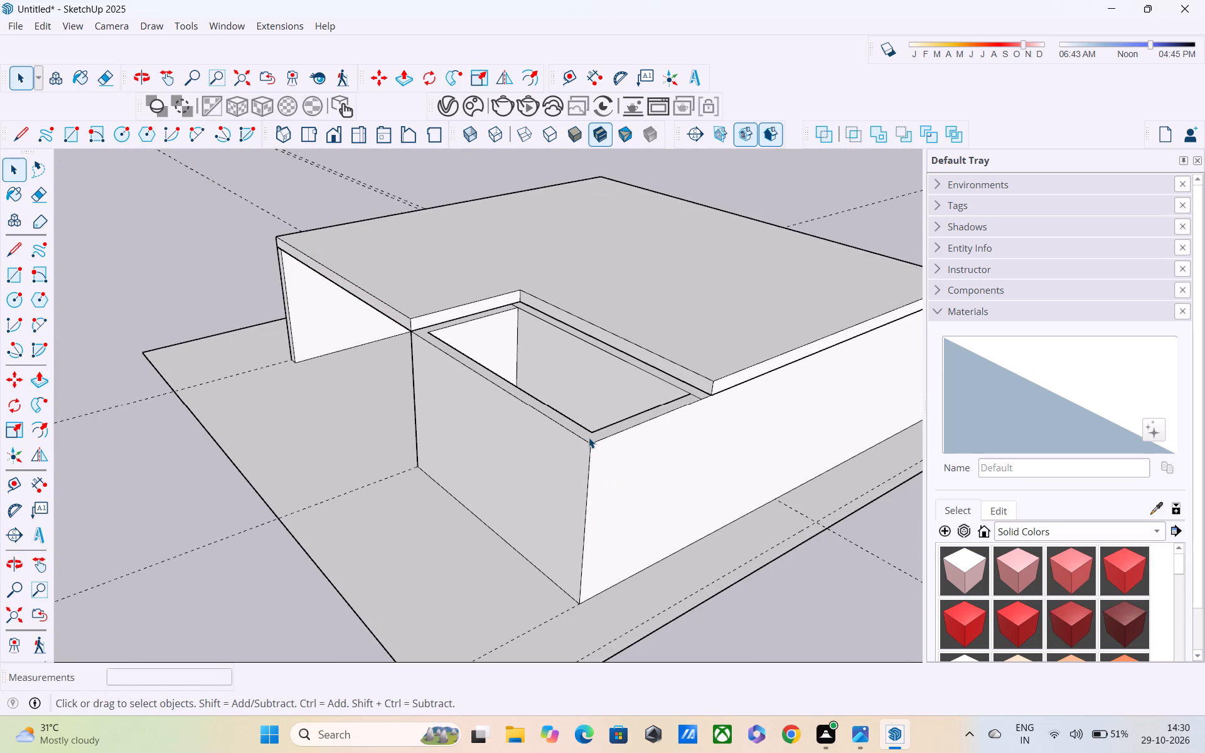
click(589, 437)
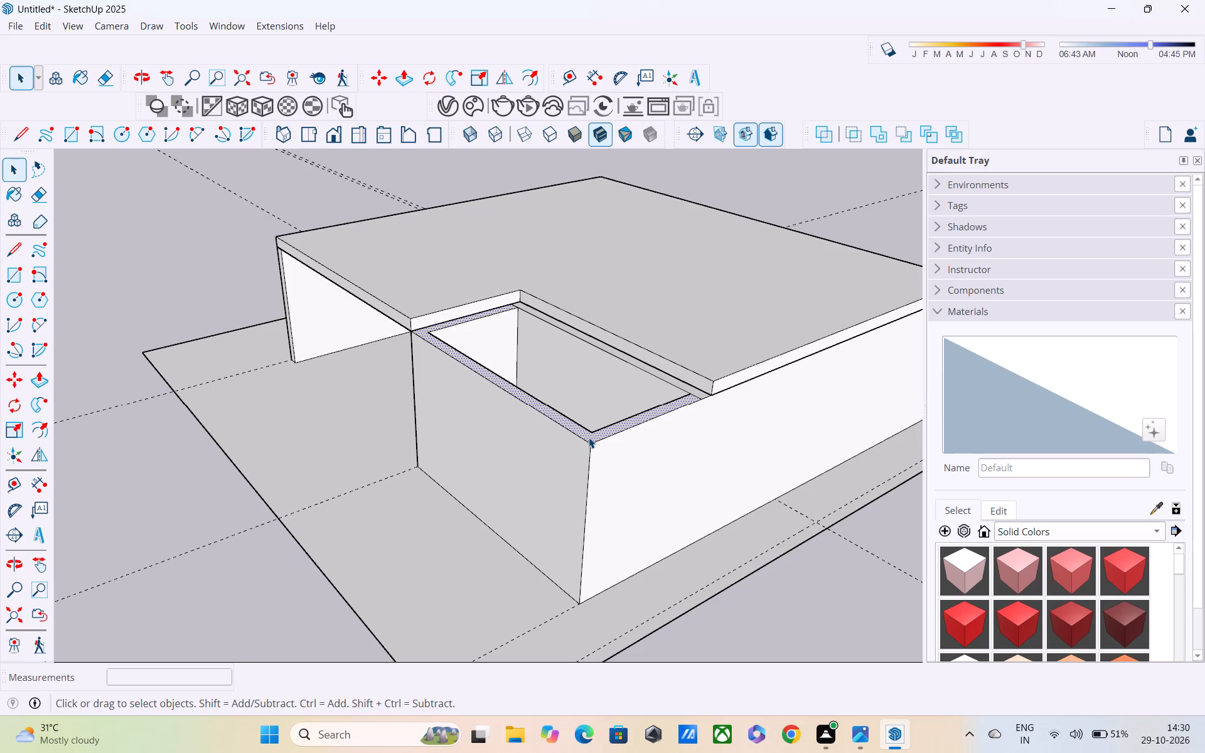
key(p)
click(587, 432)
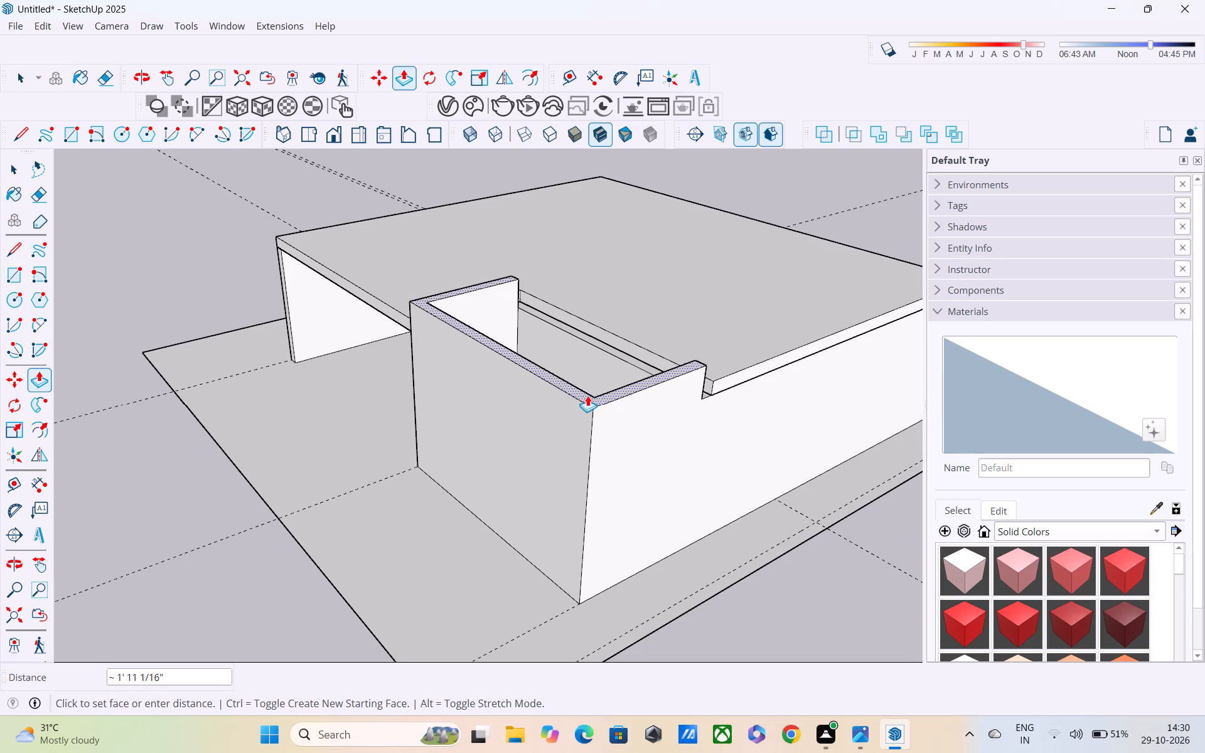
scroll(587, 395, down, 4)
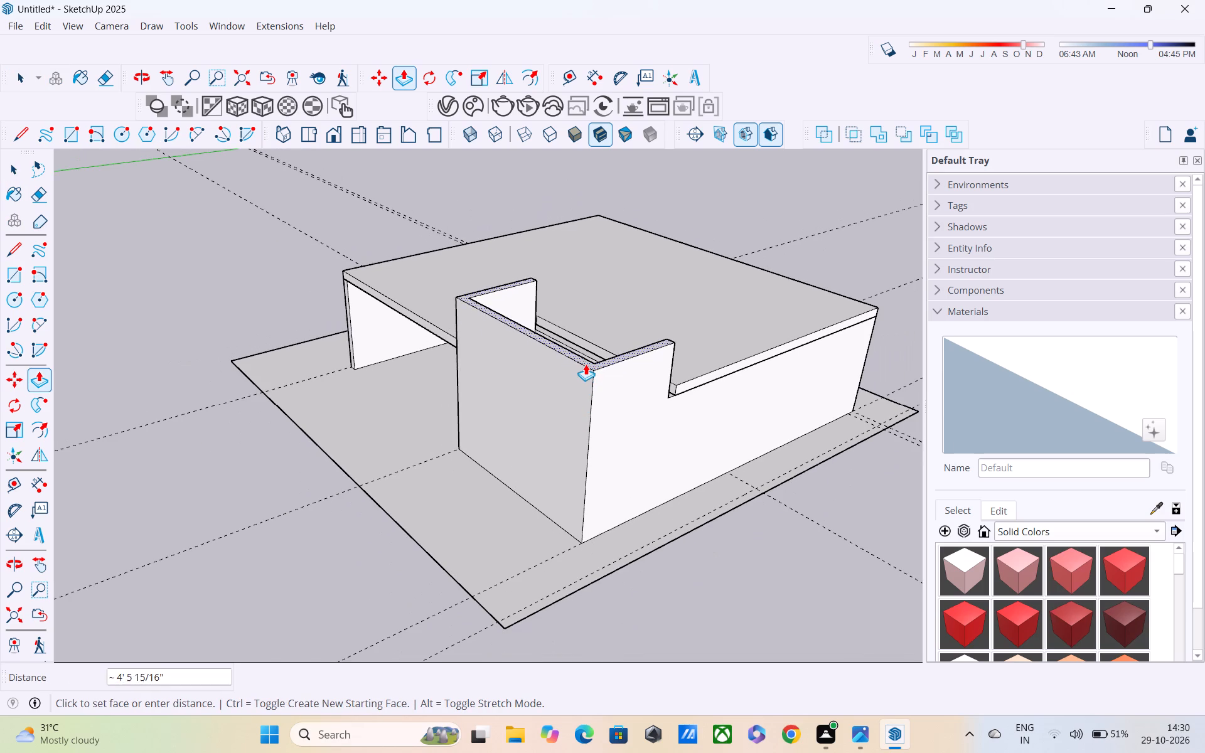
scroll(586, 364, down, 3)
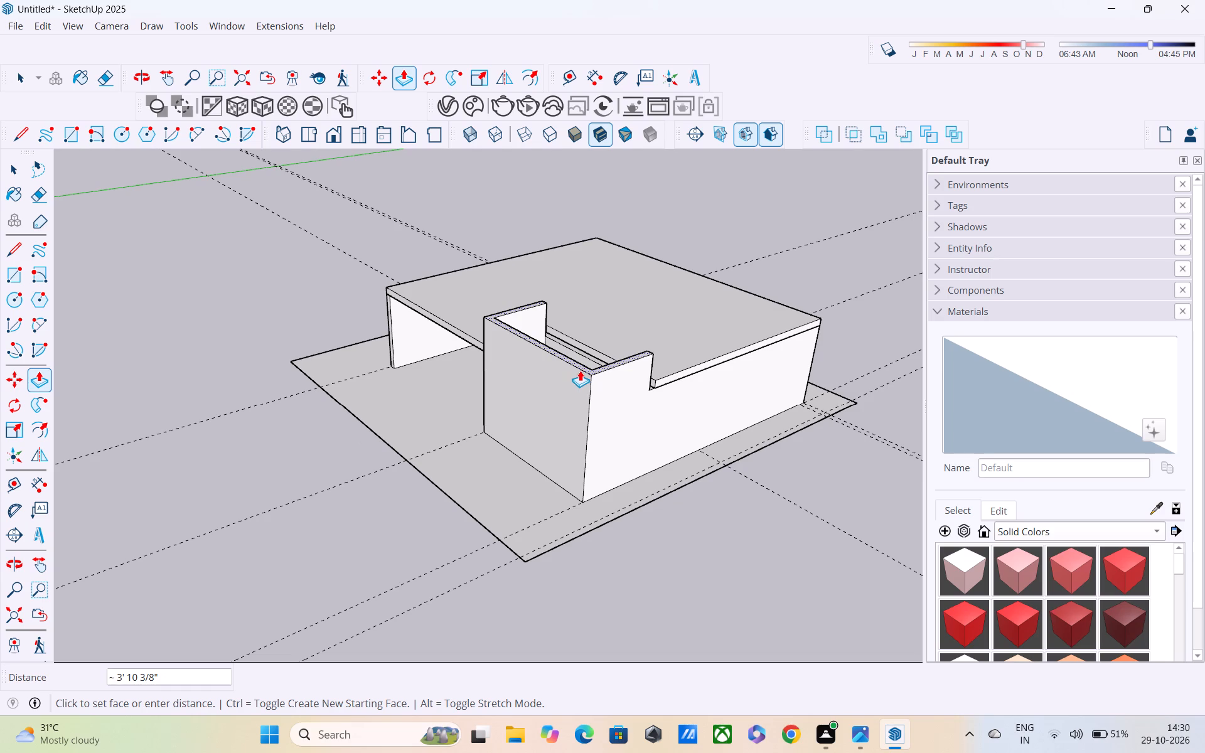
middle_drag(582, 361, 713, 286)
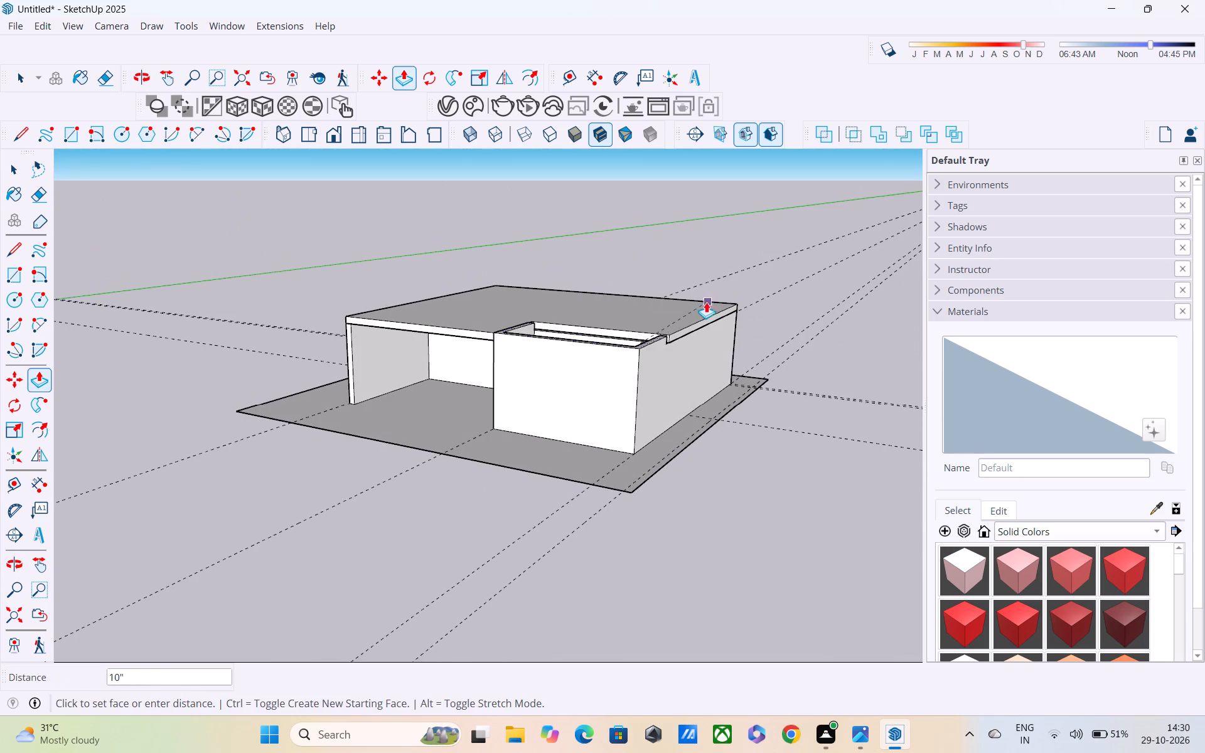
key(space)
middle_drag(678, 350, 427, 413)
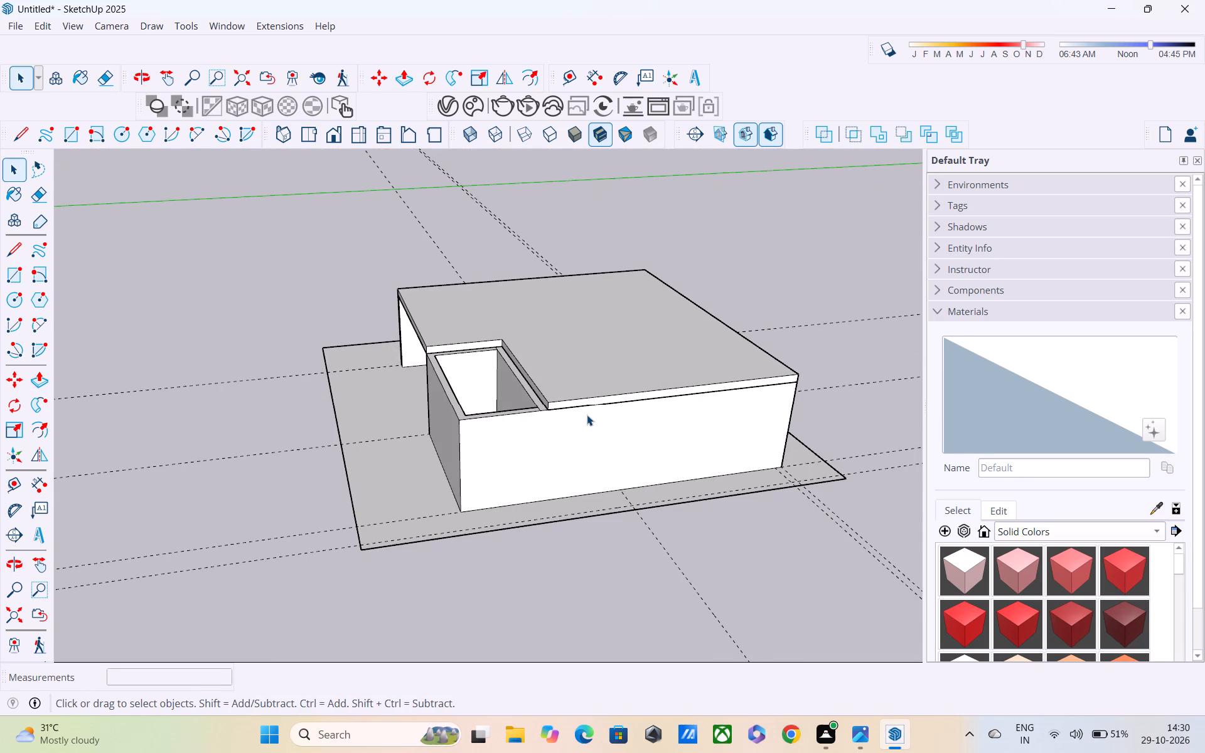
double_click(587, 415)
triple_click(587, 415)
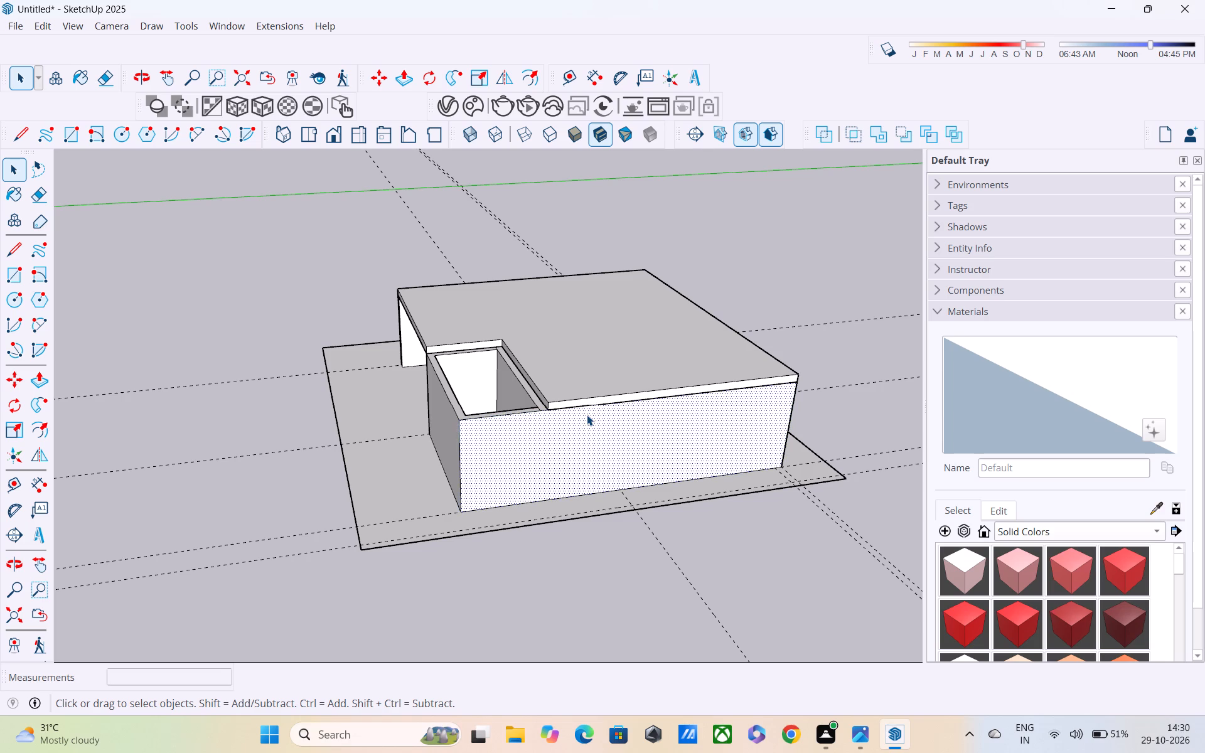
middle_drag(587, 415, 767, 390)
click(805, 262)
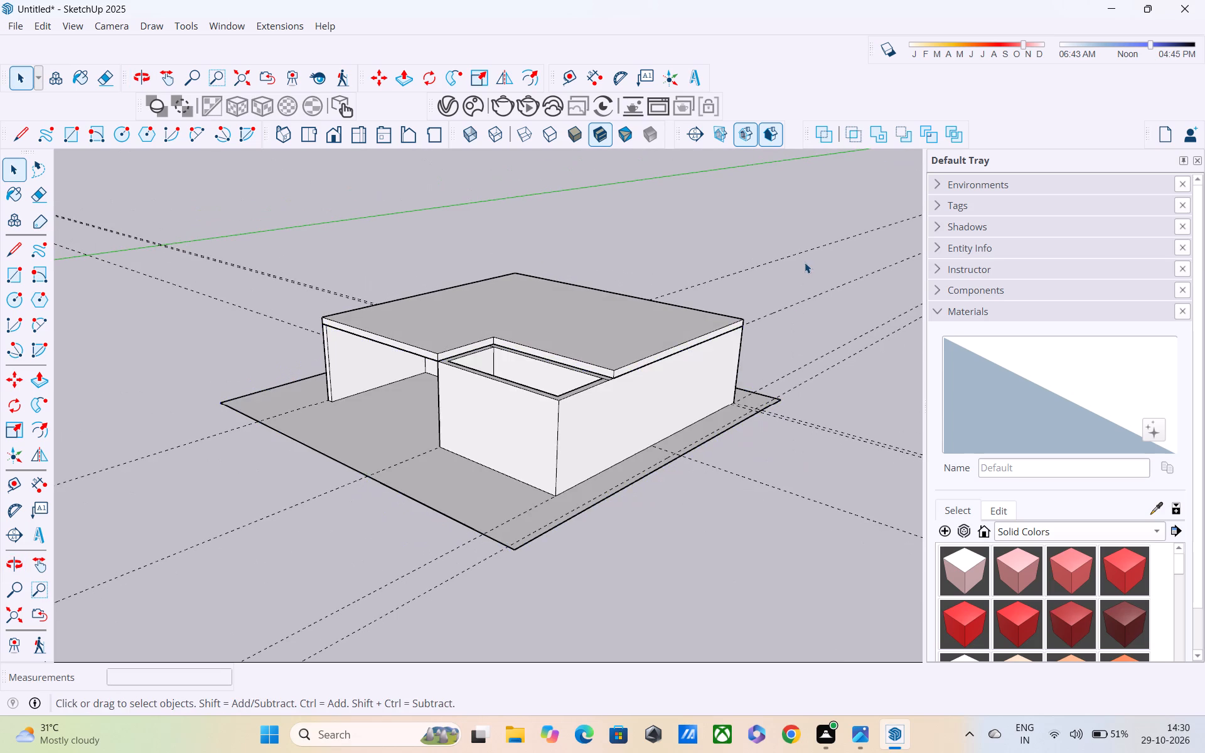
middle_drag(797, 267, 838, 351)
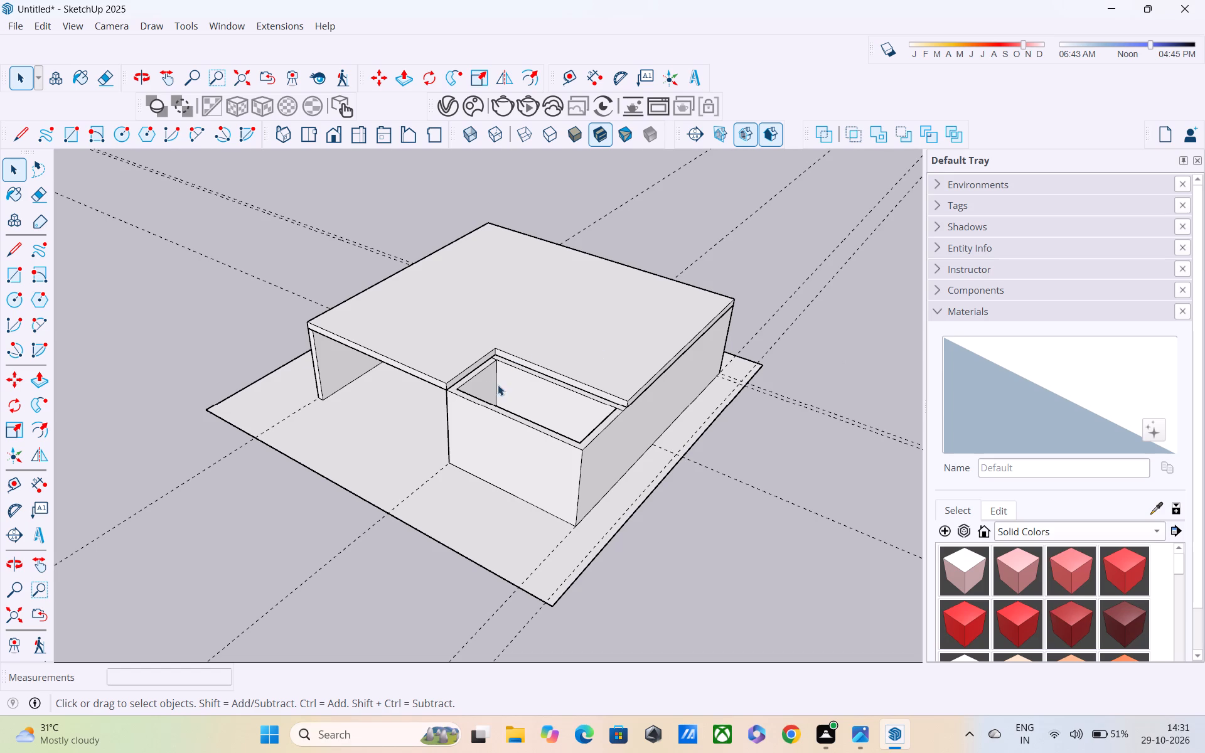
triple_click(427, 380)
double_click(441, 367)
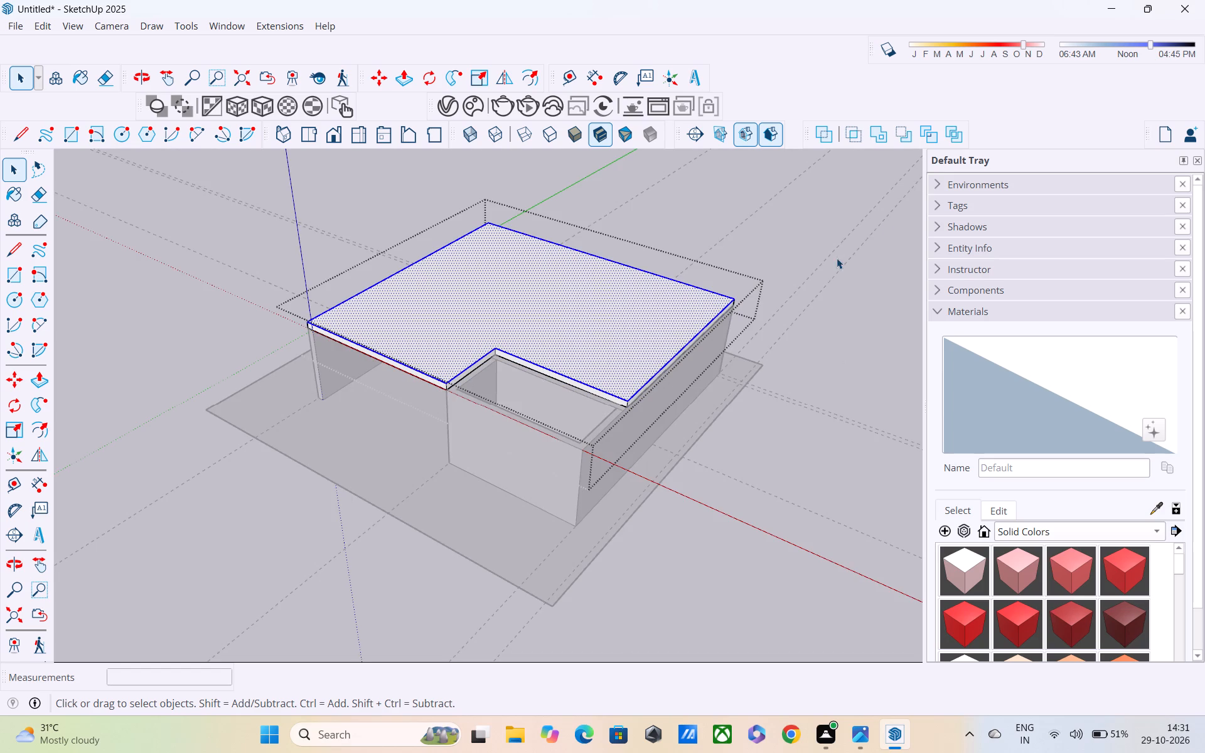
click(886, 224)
Move the roof slab off the walls, from its corner above the outer wall, about 67' 9" away onto open space beside the house.
click(390, 368)
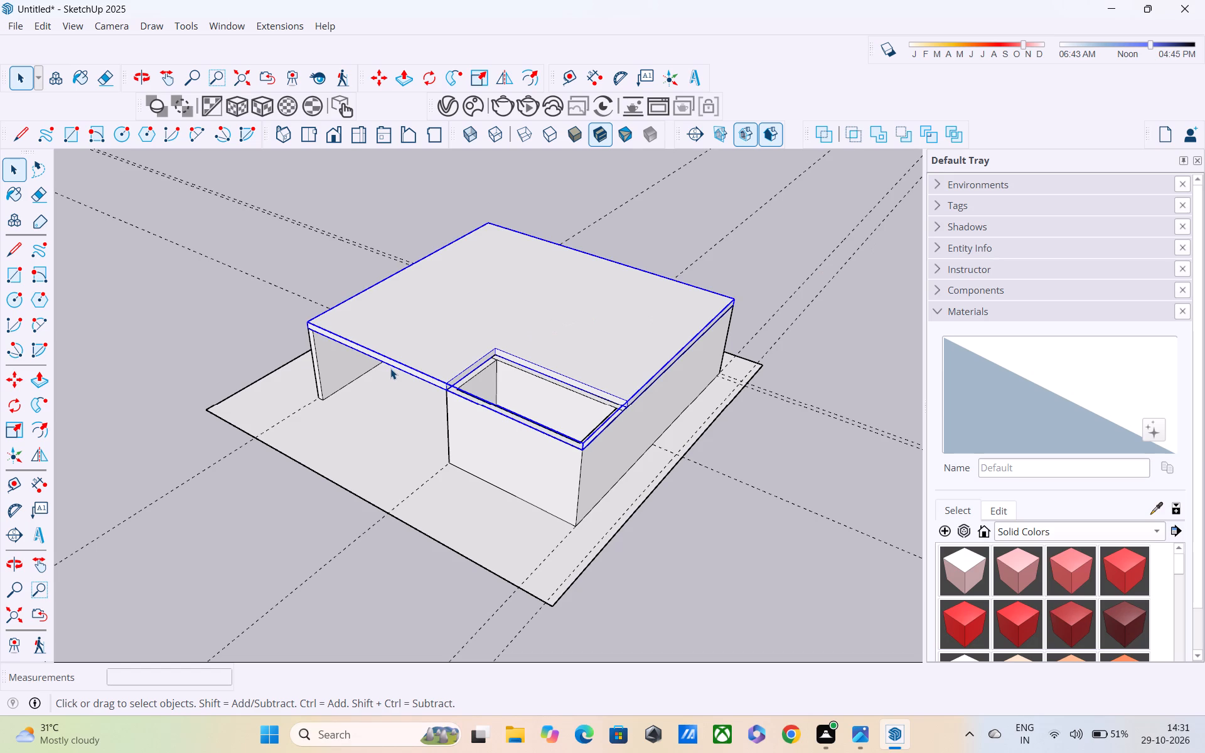
key(m)
scroll(303, 328, up, 2)
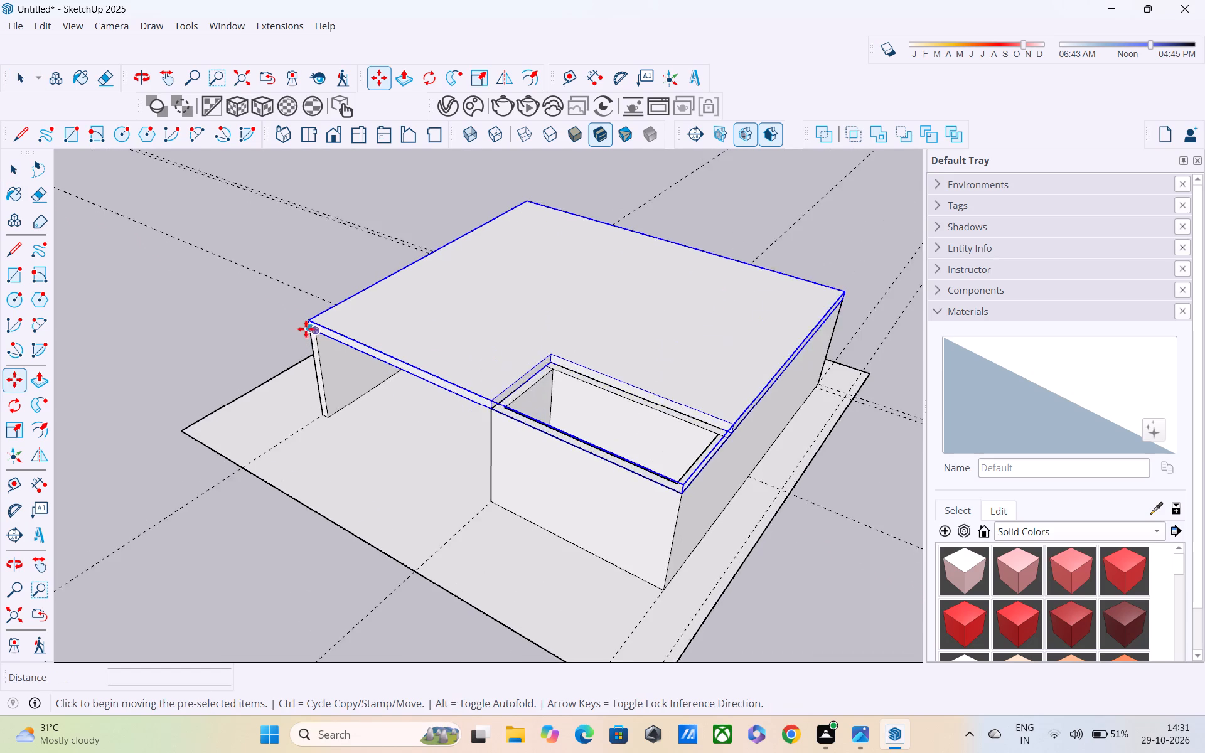
scroll(307, 329, up, 7)
click(309, 329)
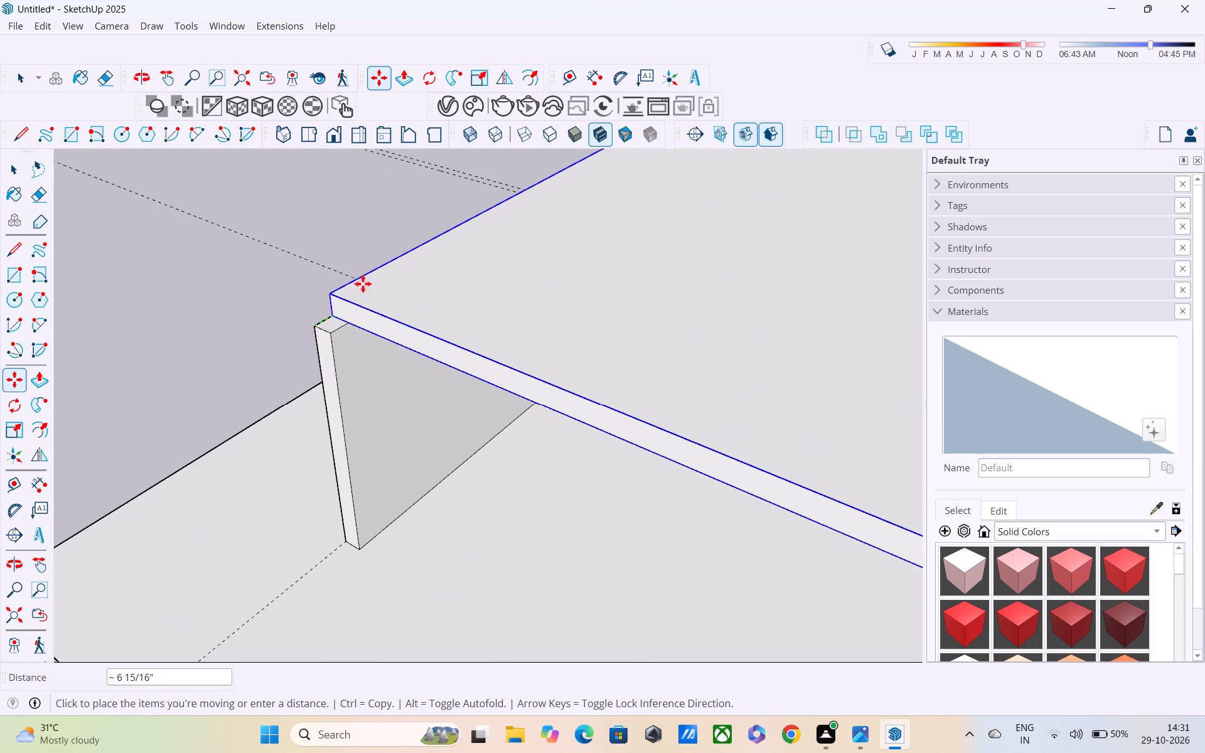
scroll(379, 269, down, 5)
shift+middle_drag(377, 272, 6, 530)
scroll(208, 427, down, 3)
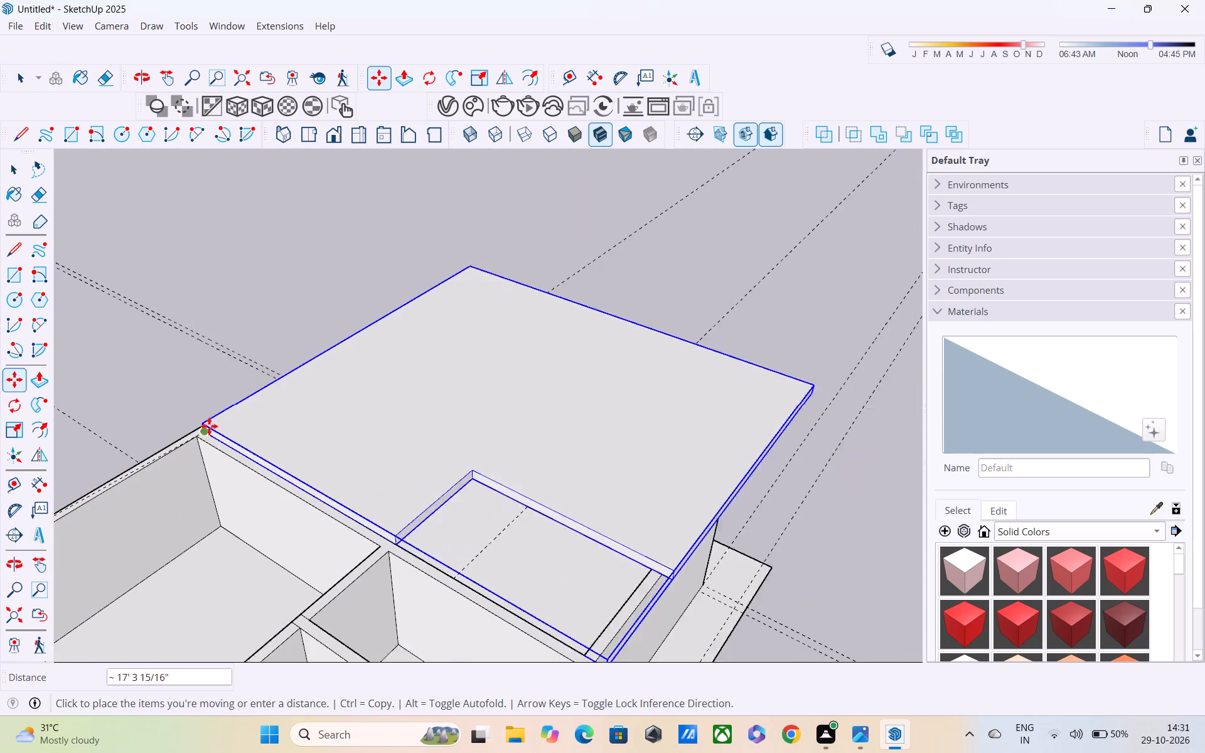
middle_drag(282, 385, 656, 461)
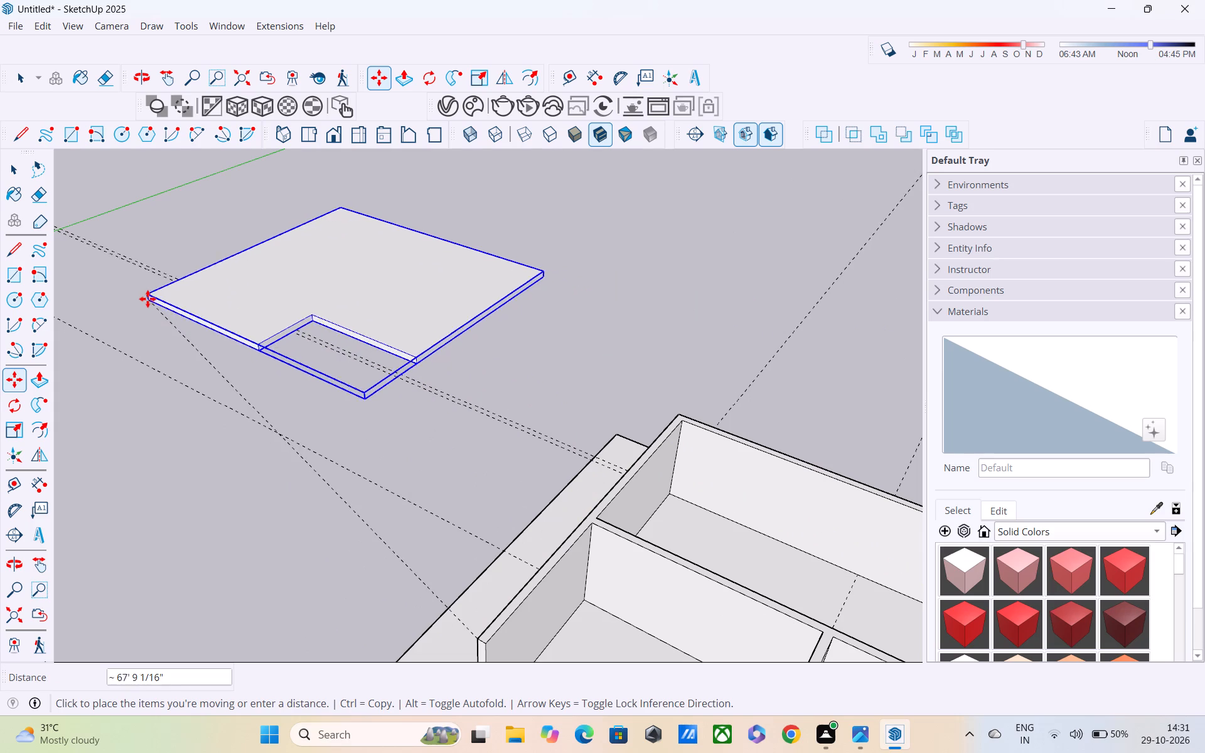
click(146, 297)
scroll(436, 557, down, 4)
key(space)
middle_drag(467, 521, 500, 457)
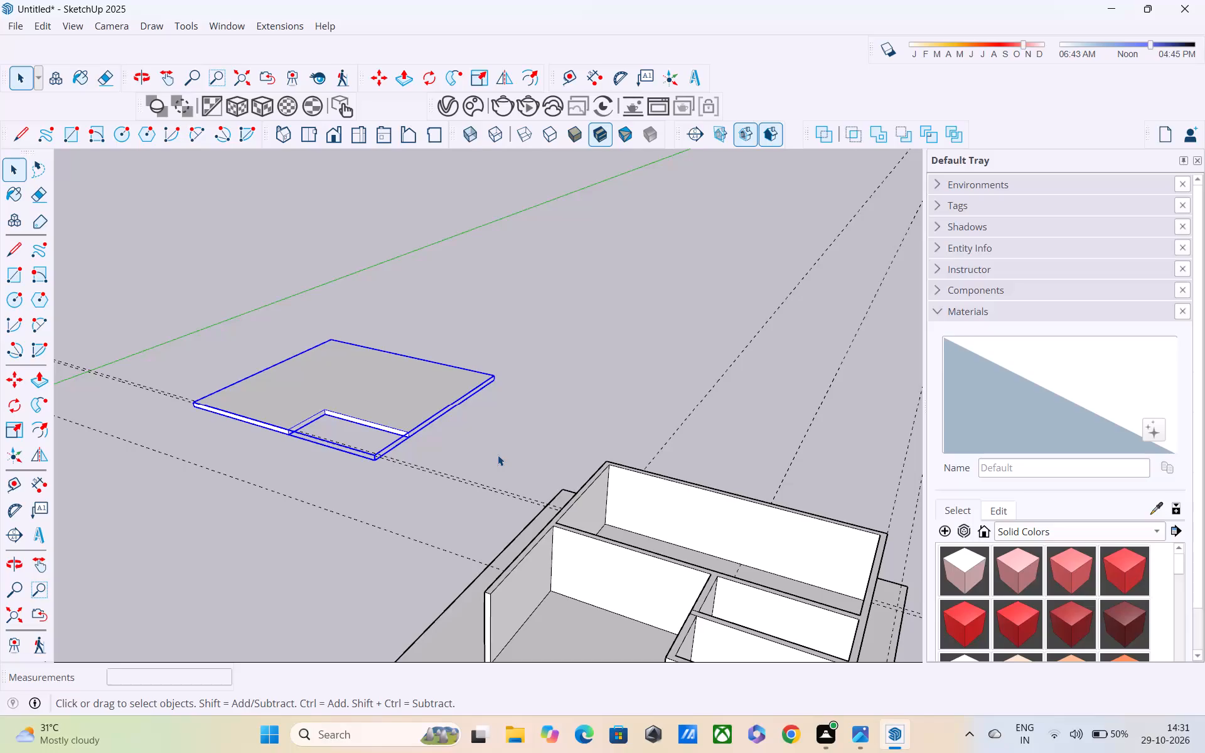
Examine the uncovered room walls, the ground square and the detached roof slab from several angles.
shift+middle_drag(512, 430, 500, 375)
shift+middle_drag(500, 375, 496, 343)
middle_drag(525, 461, 505, 379)
scroll(505, 379, down, 1)
middle_drag(518, 409, 518, 425)
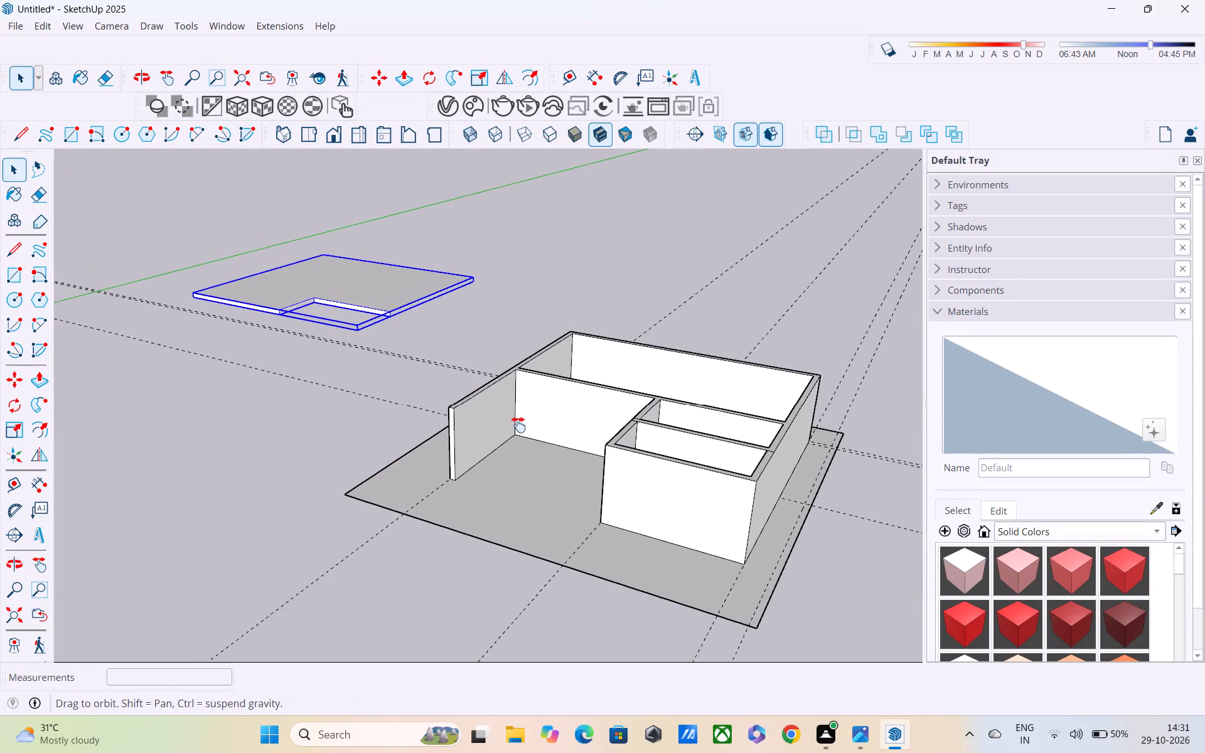
middle_drag(518, 425, 486, 374)
scroll(483, 370, down, 1)
middle_drag(500, 387, 596, 512)
scroll(594, 494, up, 4)
middle_drag(594, 494, 583, 540)
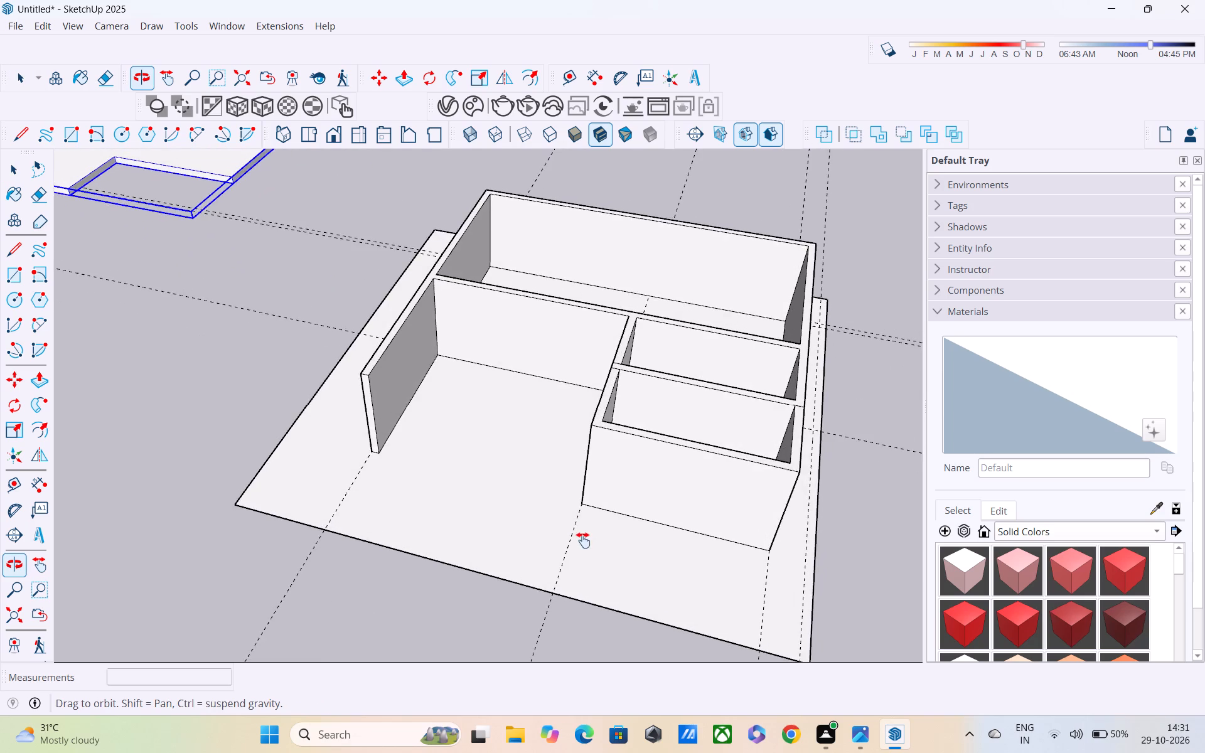
middle_drag(583, 540, 565, 597)
scroll(565, 583, down, 8)
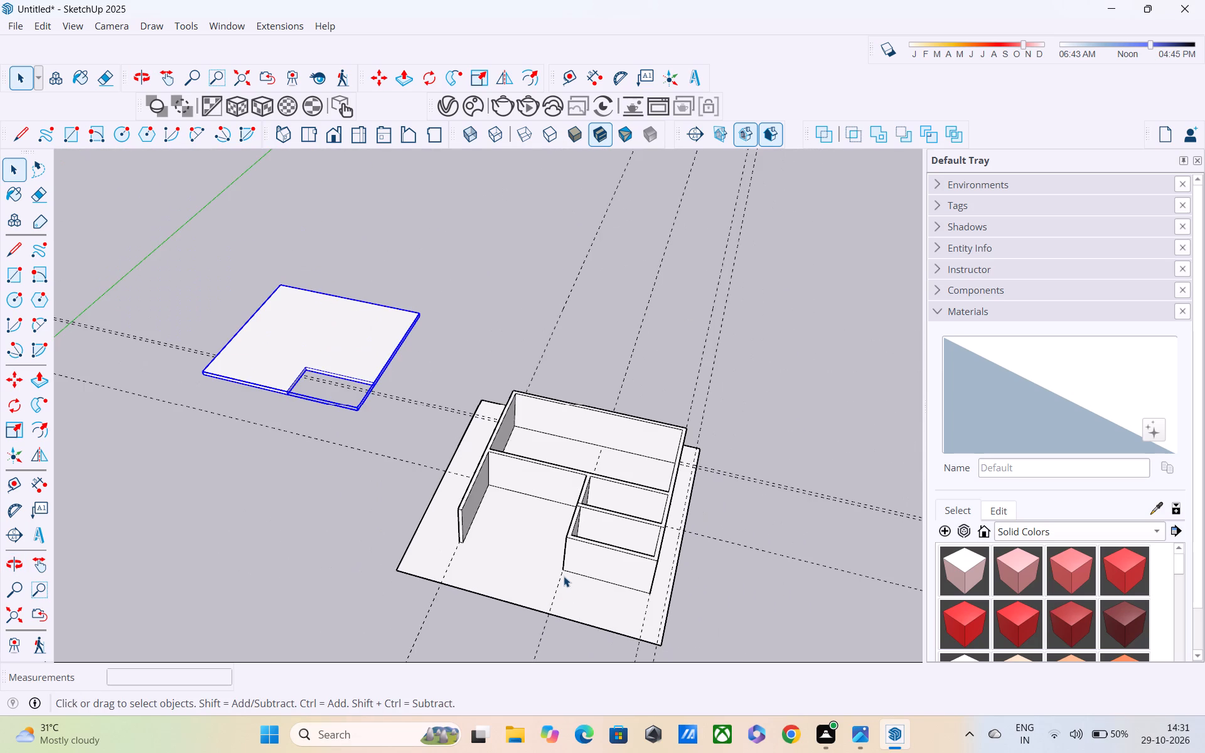
scroll(561, 563, down, 2)
shift+middle_drag(559, 575, 559, 513)
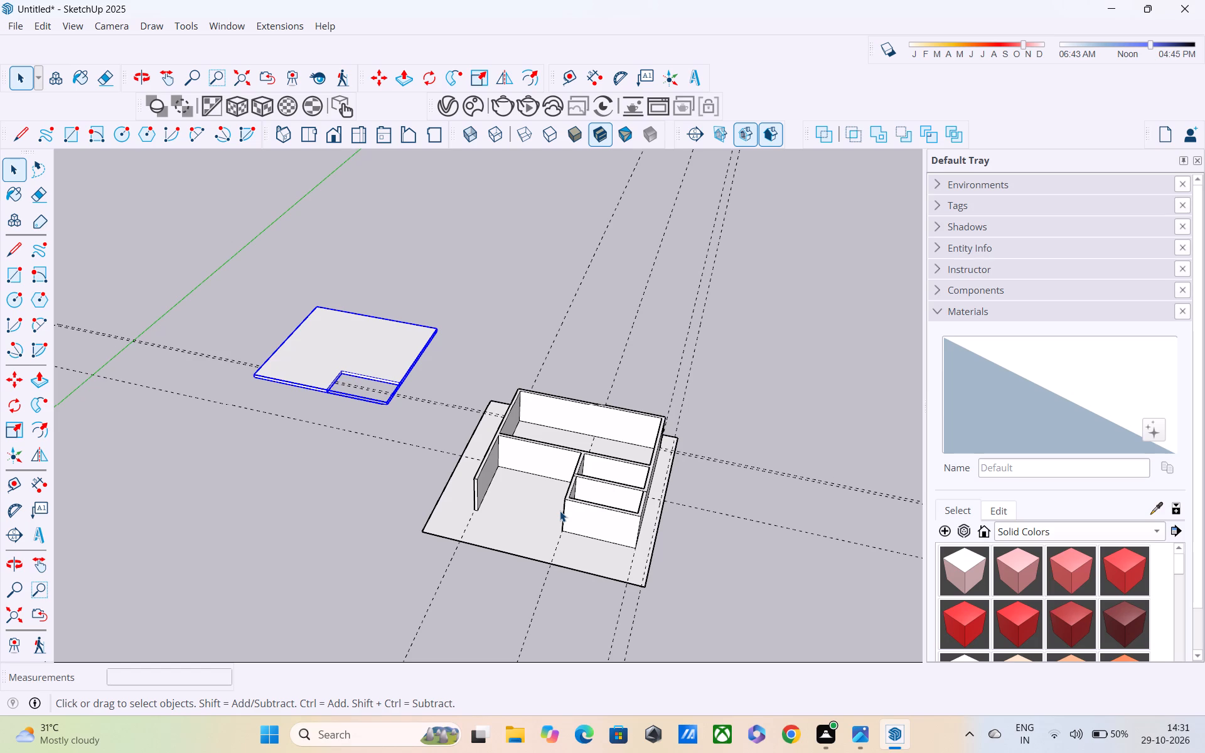
Copy all the connected room walls, without the ground square's edges, from their bottom outer corner onto open space near the detached roof slab.
key(space)
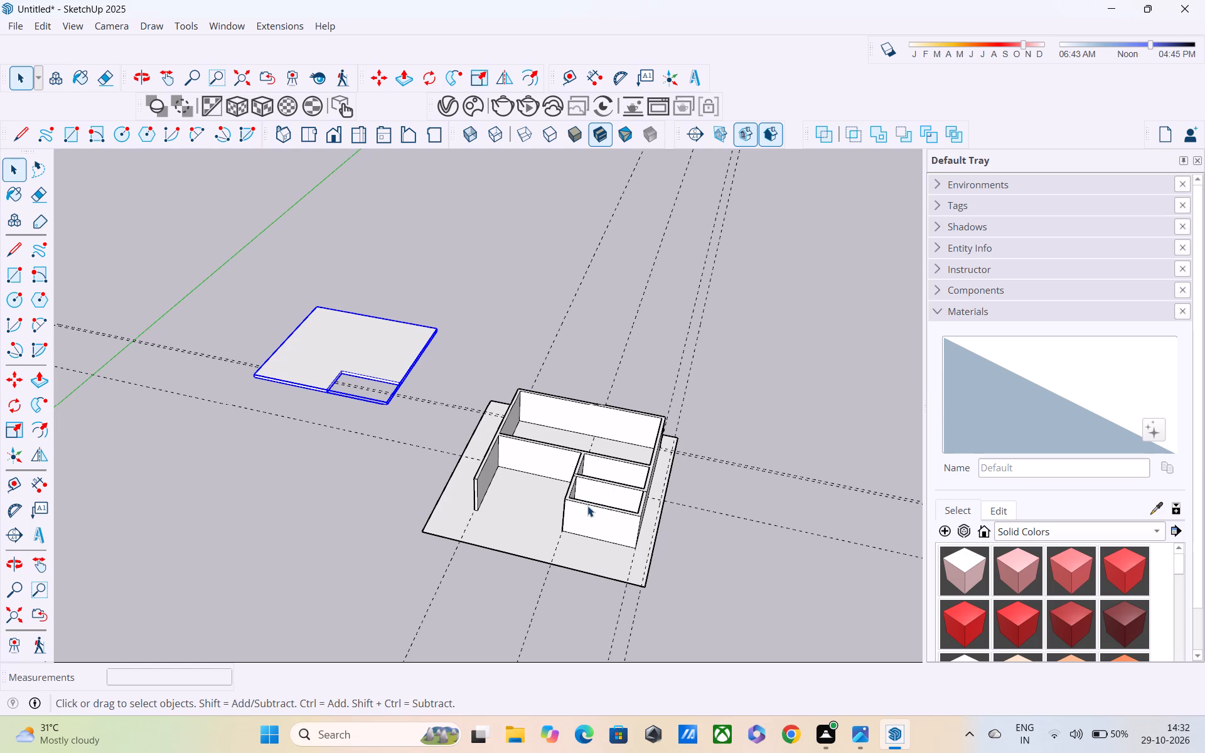
triple_click(587, 506)
middle_drag(592, 509, 601, 459)
scroll(584, 538, up, 4)
shift+click(574, 545)
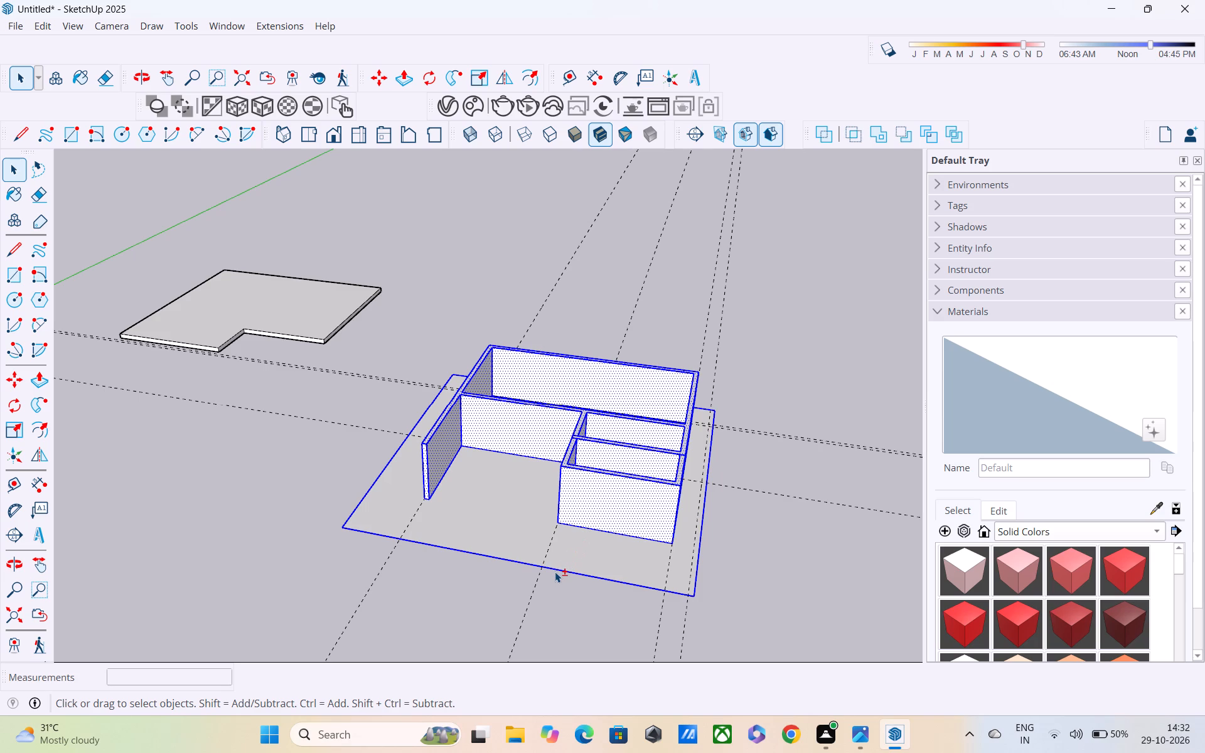
shift+click(554, 567)
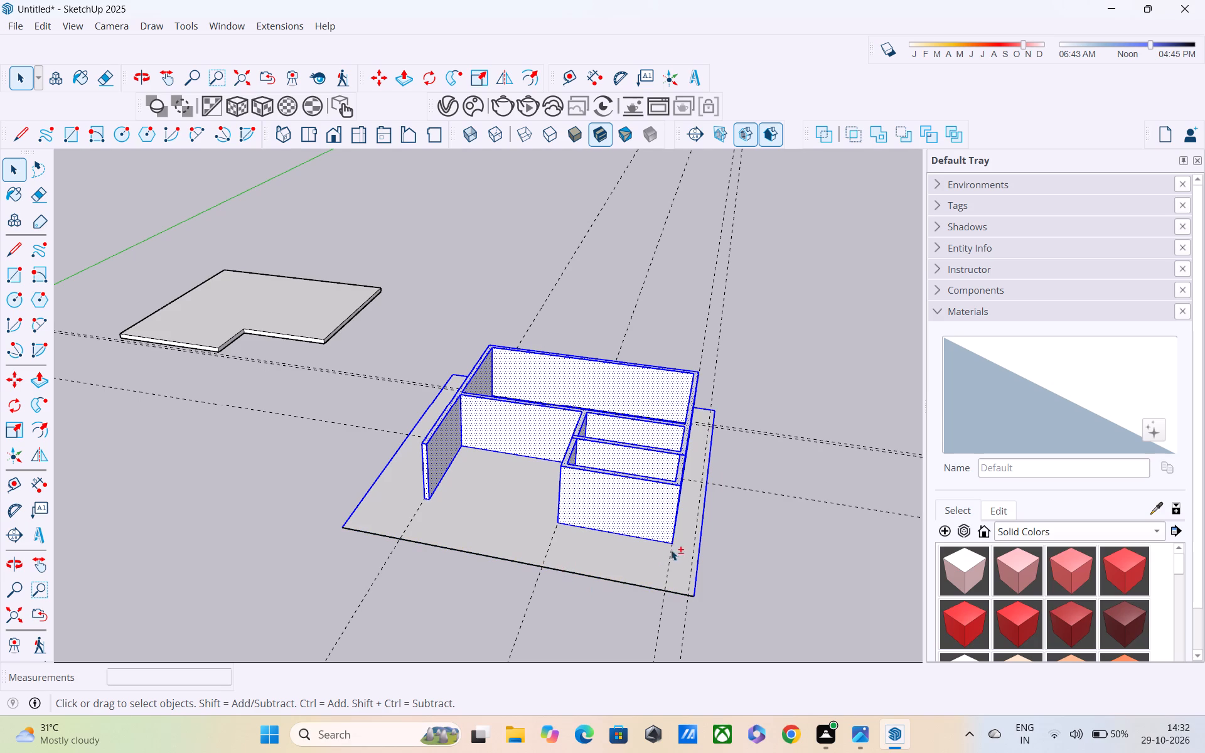
shift+click(700, 538)
middle_drag(697, 535, 861, 542)
shift+scroll(249, 518, up, 1)
shift+middle_drag(249, 518, 532, 536)
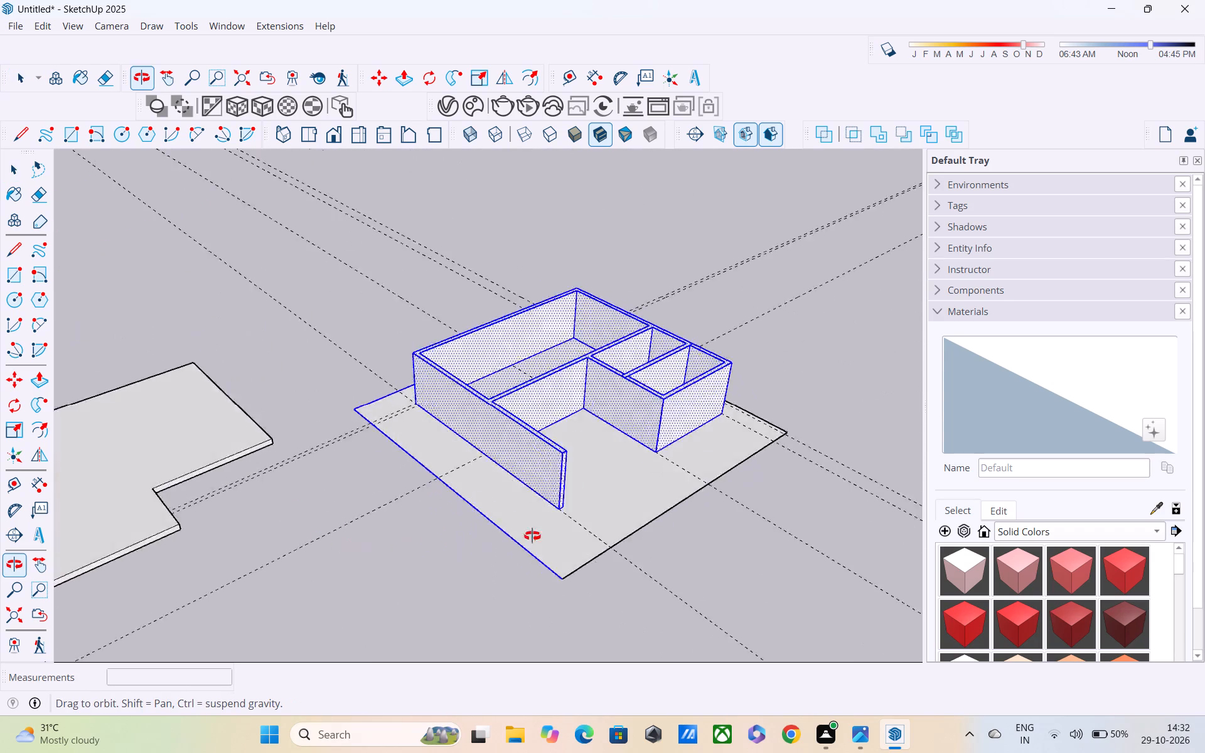
shift+middle_drag(532, 536, 550, 535)
shift+scroll(557, 528, up, 4)
shift+click(557, 514)
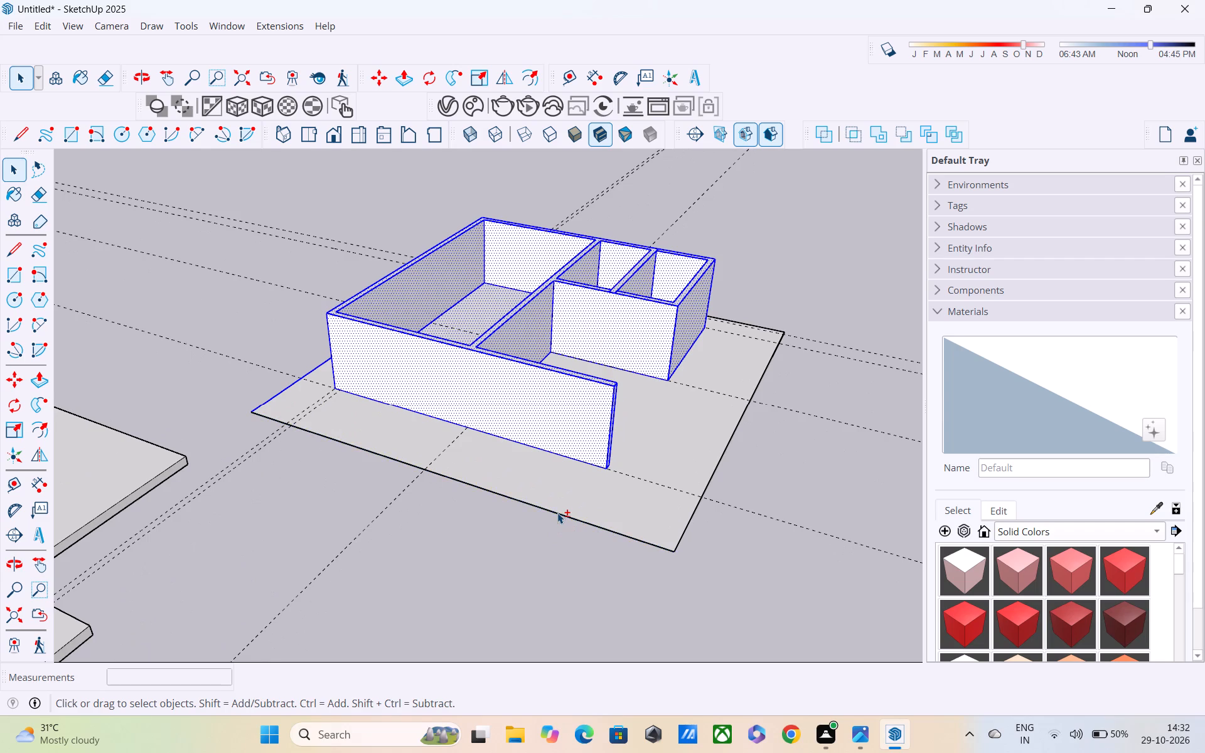
middle_drag(543, 503, 1031, 514)
shift+scroll(645, 521, up, 3)
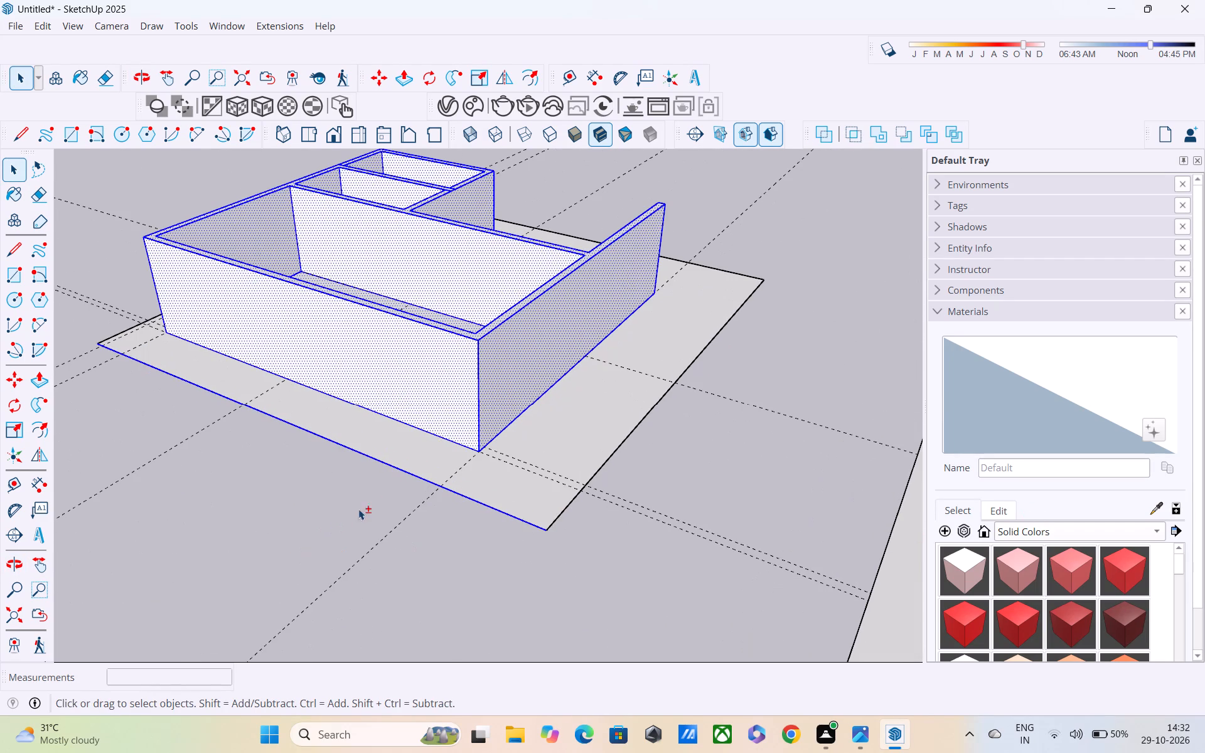
shift+click(397, 466)
middle_drag(397, 466, 672, 515)
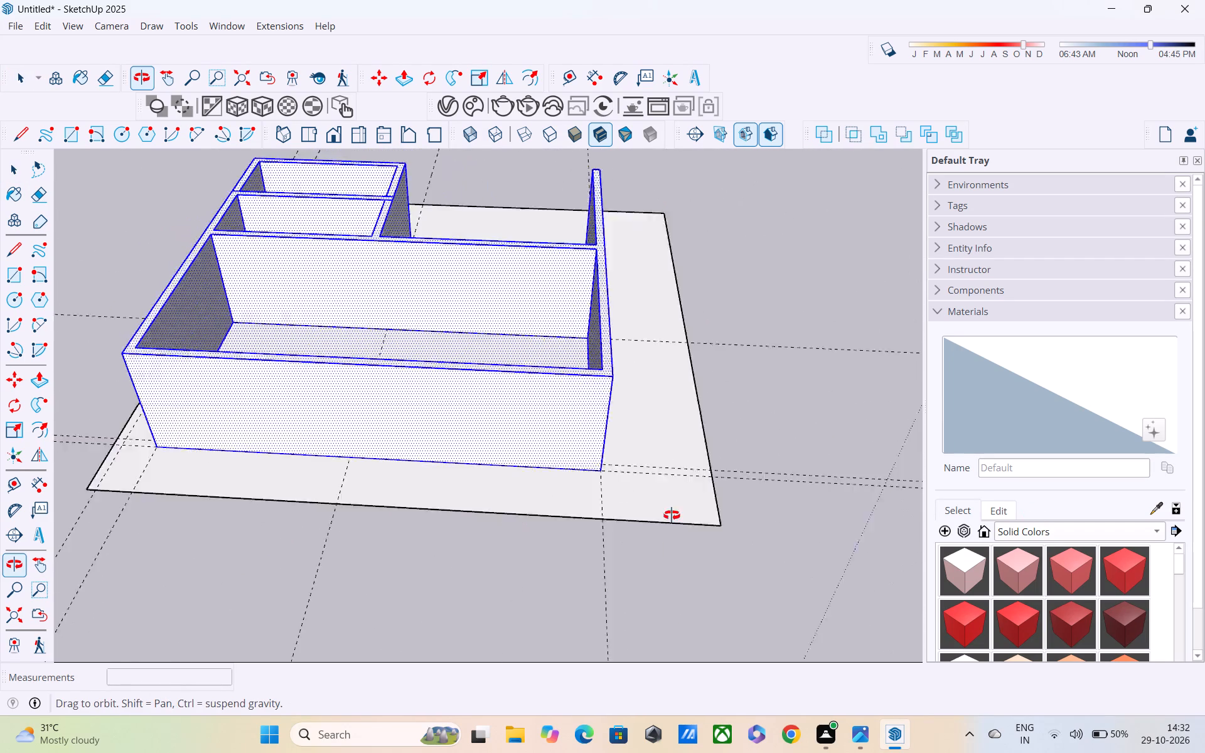
middle_drag(672, 515, 735, 515)
scroll(718, 501, down, 5)
middle_drag(486, 506, 716, 504)
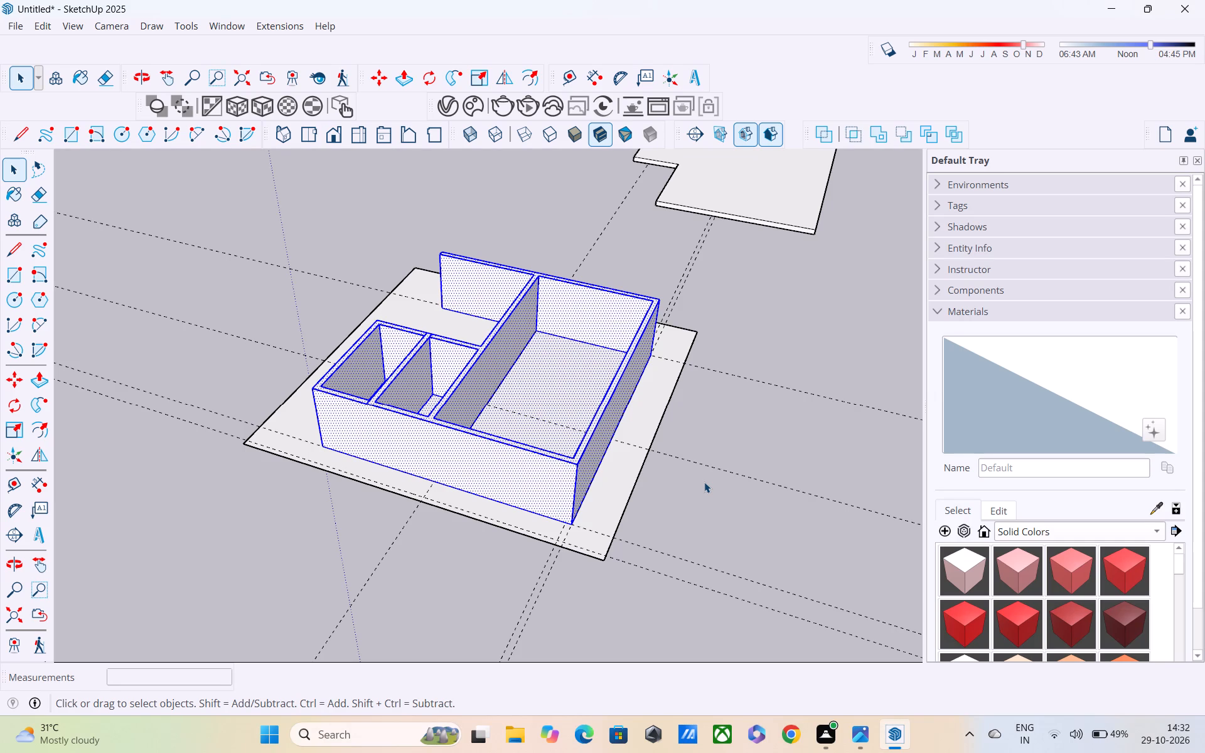
key(m)
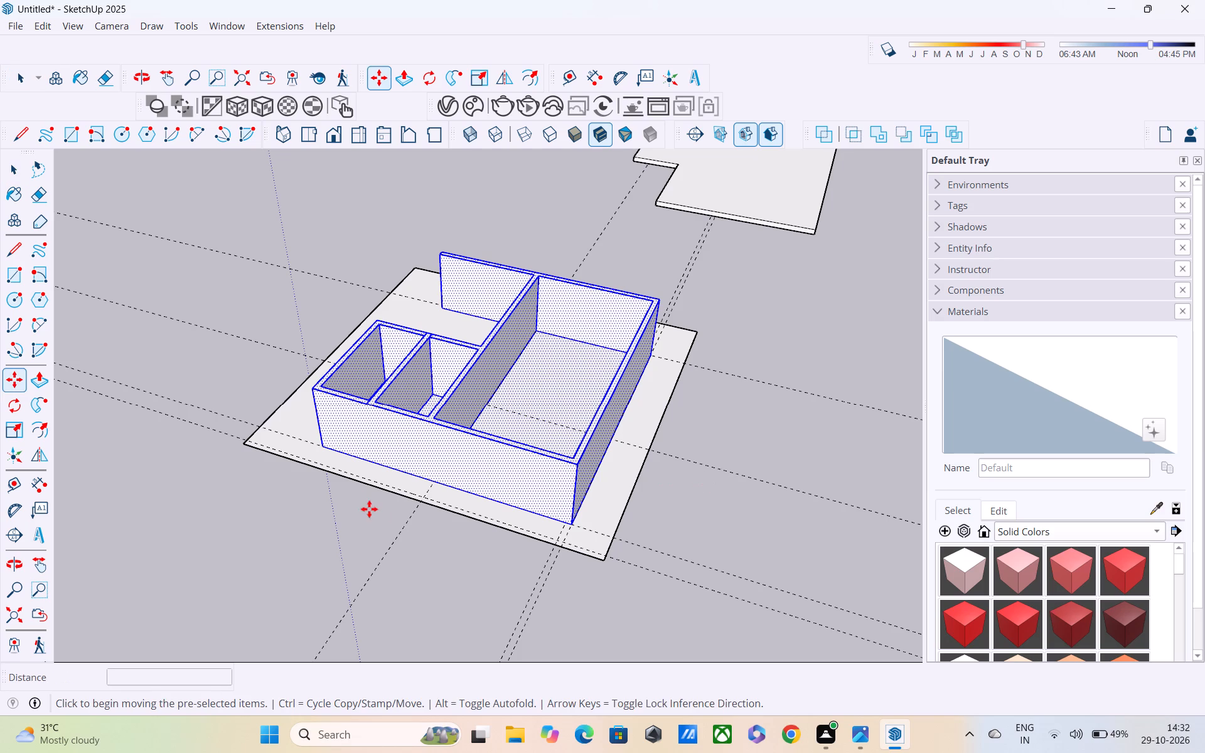
click(325, 449)
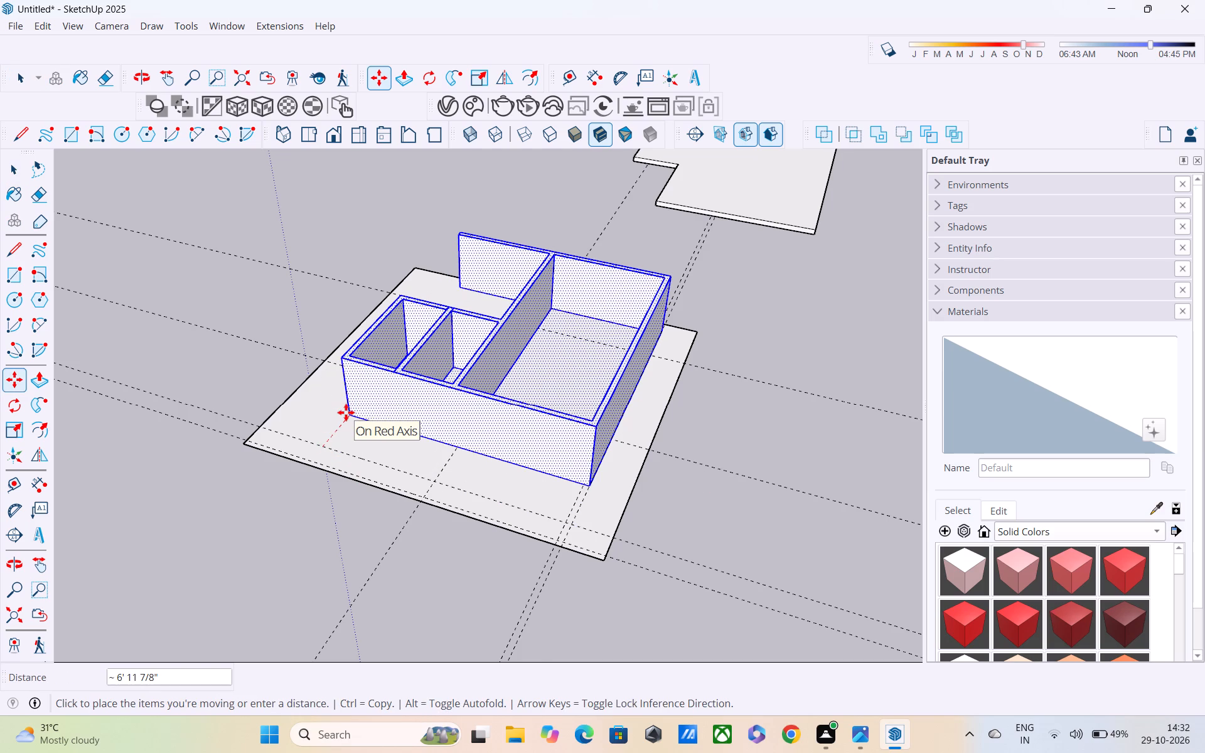
scroll(348, 393, down, 2)
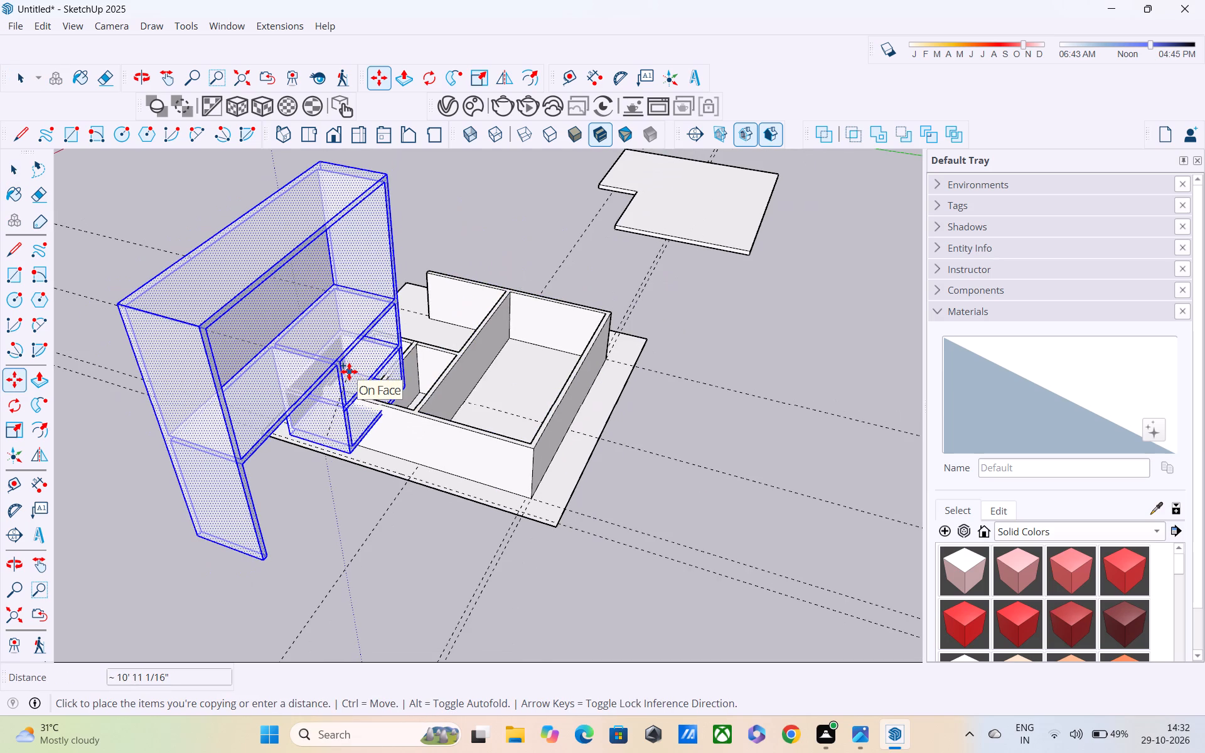
middle_drag(349, 371, 210, 452)
scroll(549, 466, down, 2)
shift+middle_drag(591, 452, 412, 493)
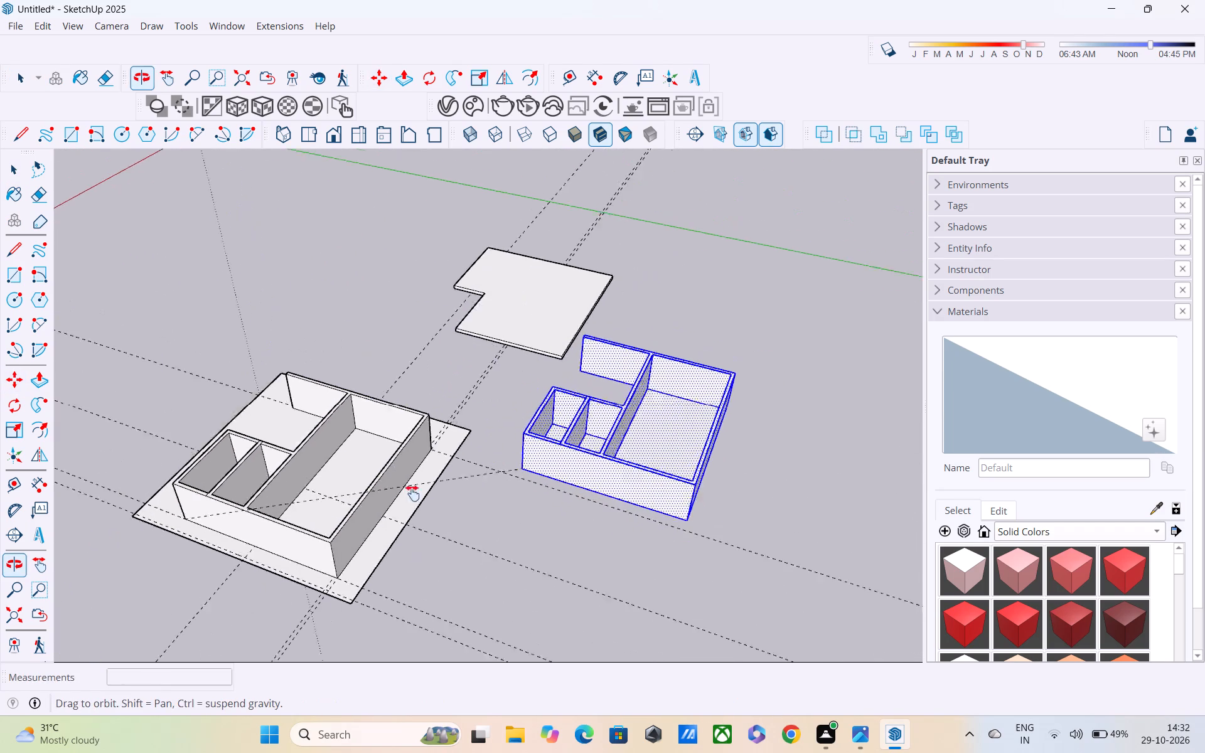
shift+middle_drag(412, 493, 408, 493)
click(586, 441)
middle_drag(535, 460, 828, 254)
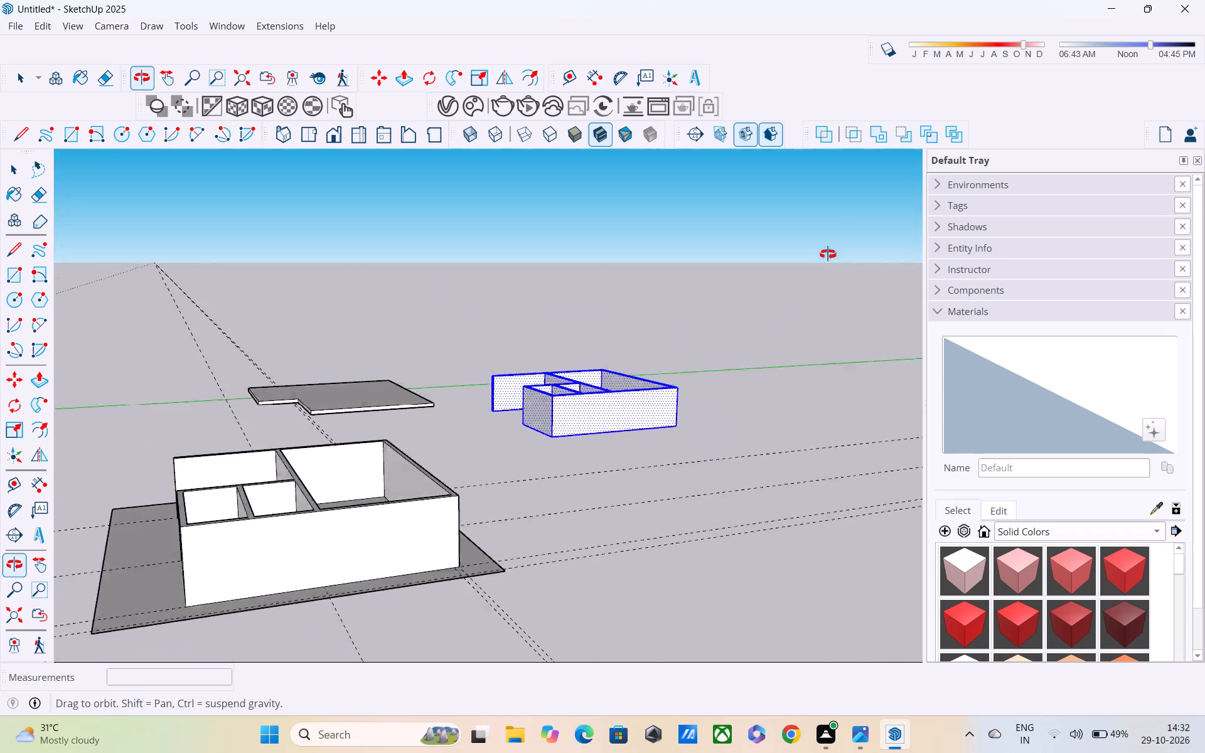
middle_drag(828, 254, 829, 252)
middle_drag(691, 395, 768, 423)
key(space)
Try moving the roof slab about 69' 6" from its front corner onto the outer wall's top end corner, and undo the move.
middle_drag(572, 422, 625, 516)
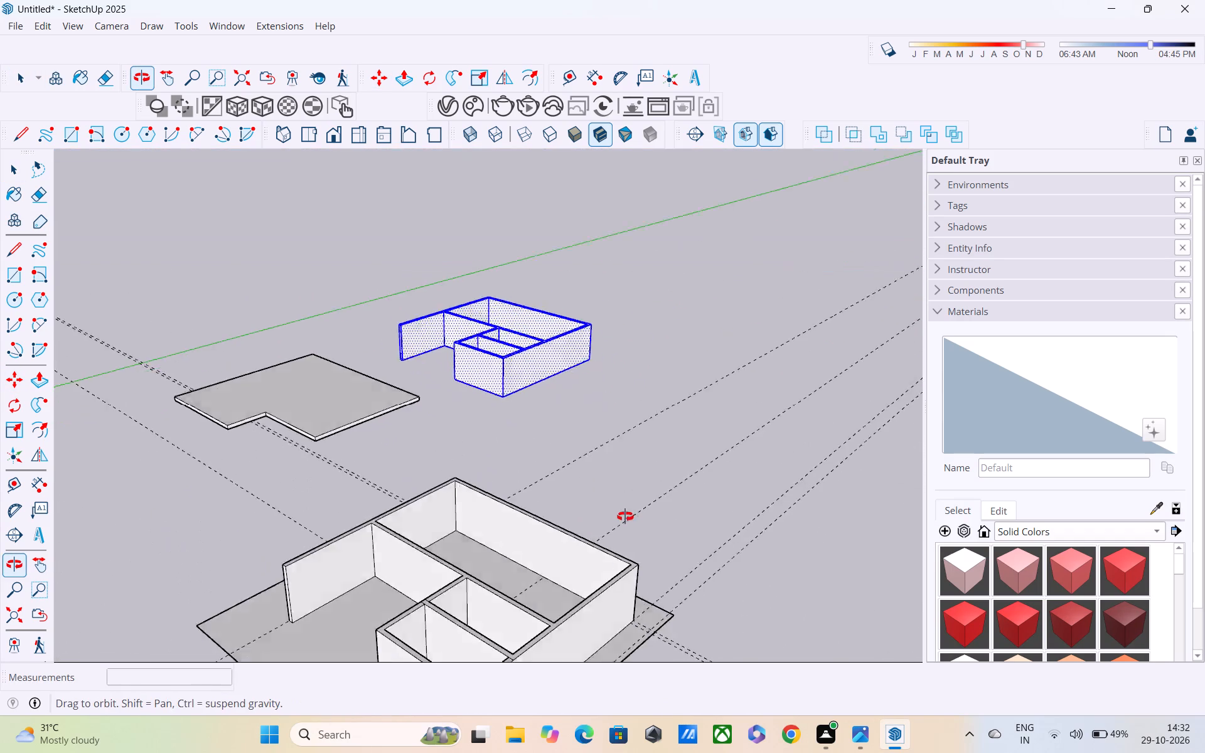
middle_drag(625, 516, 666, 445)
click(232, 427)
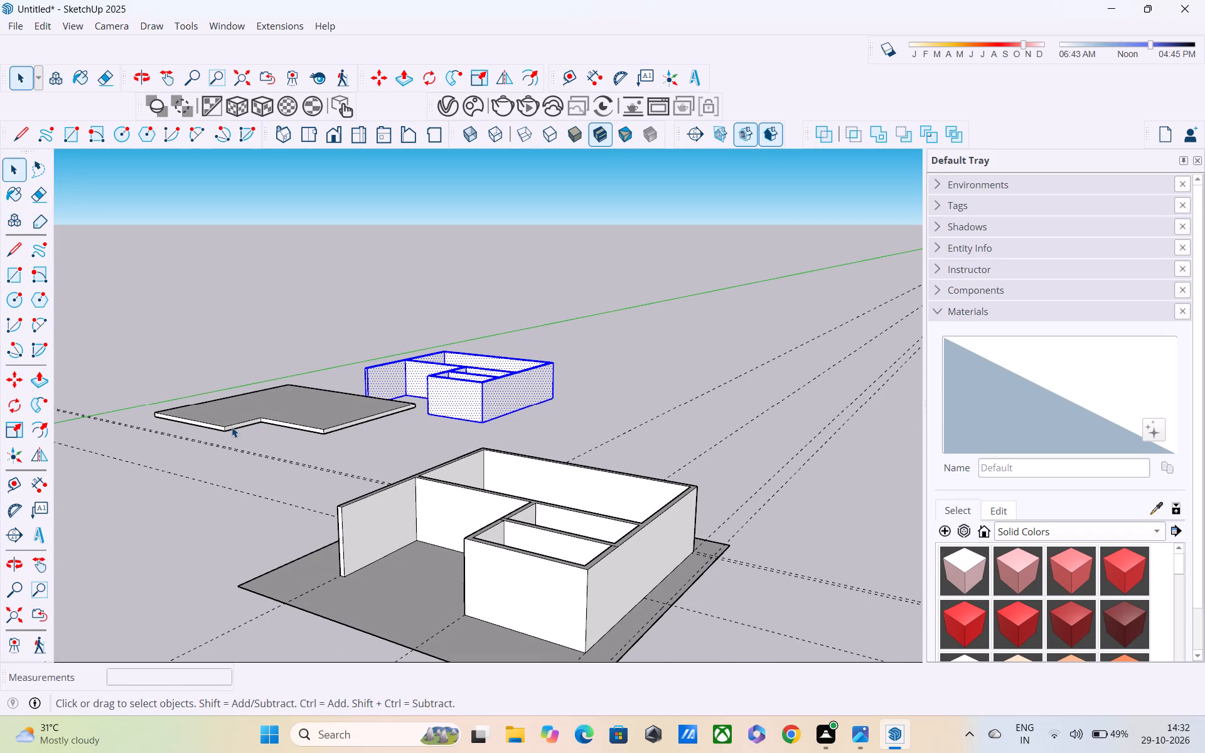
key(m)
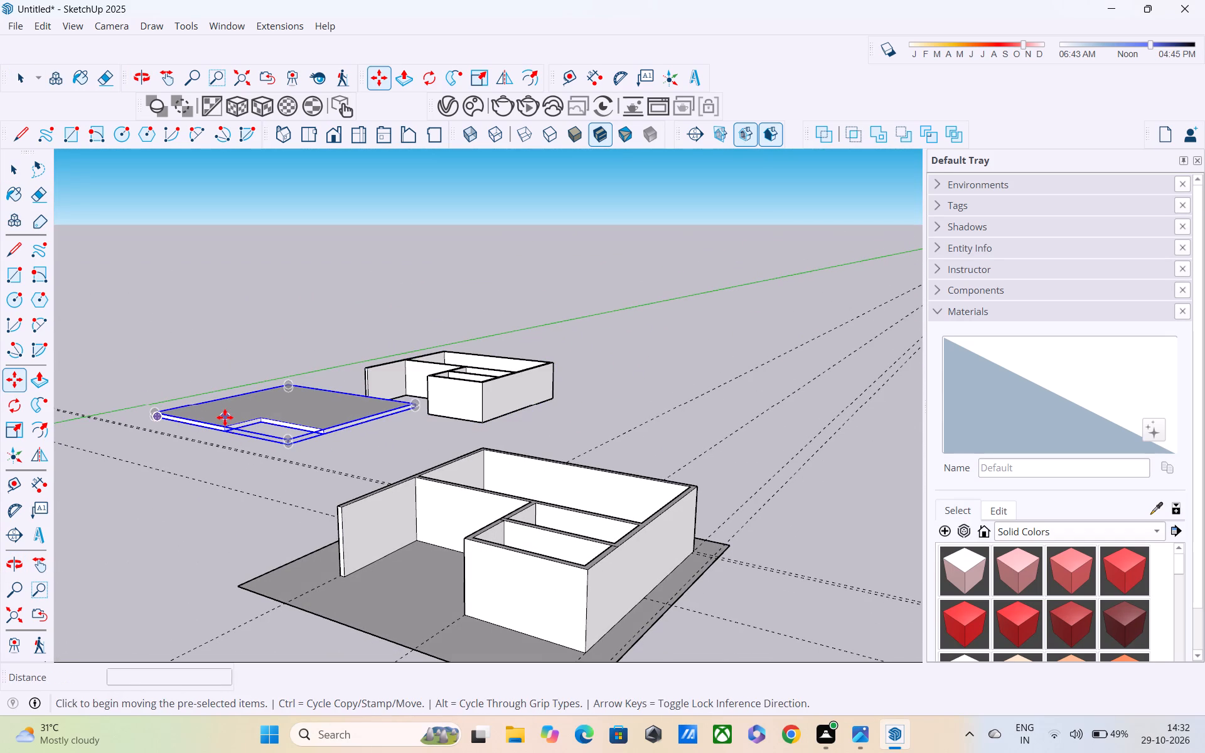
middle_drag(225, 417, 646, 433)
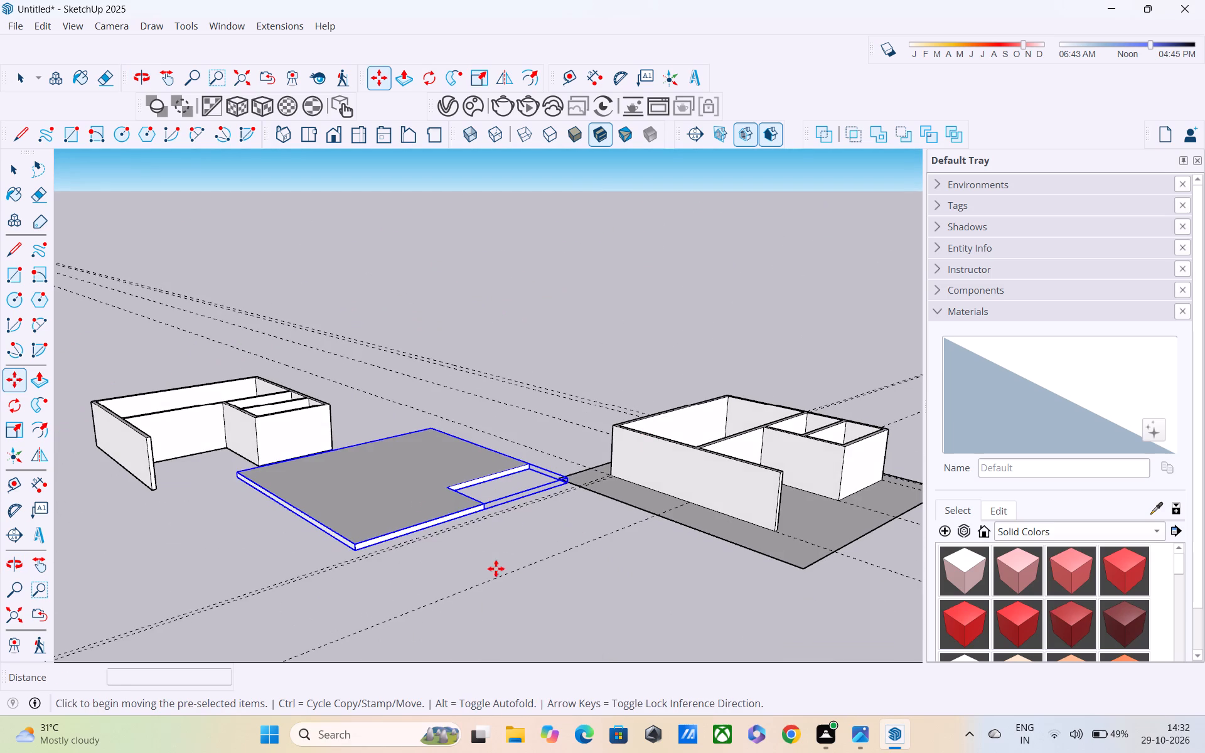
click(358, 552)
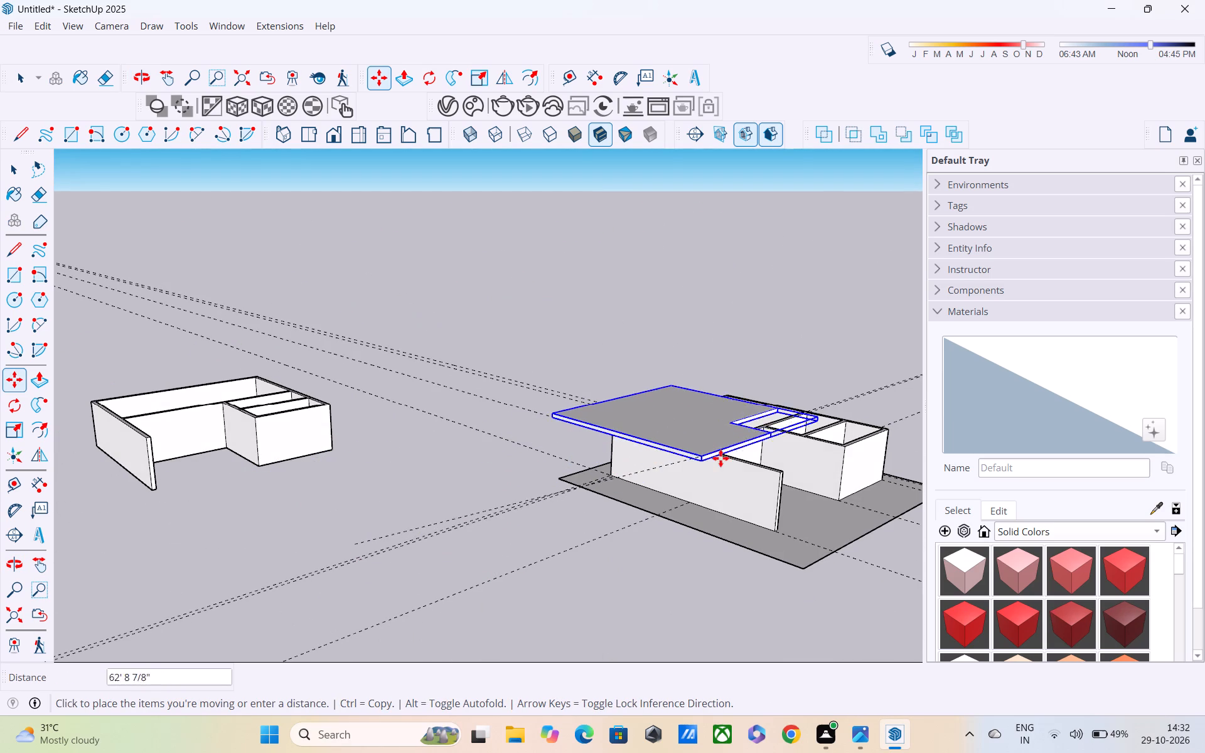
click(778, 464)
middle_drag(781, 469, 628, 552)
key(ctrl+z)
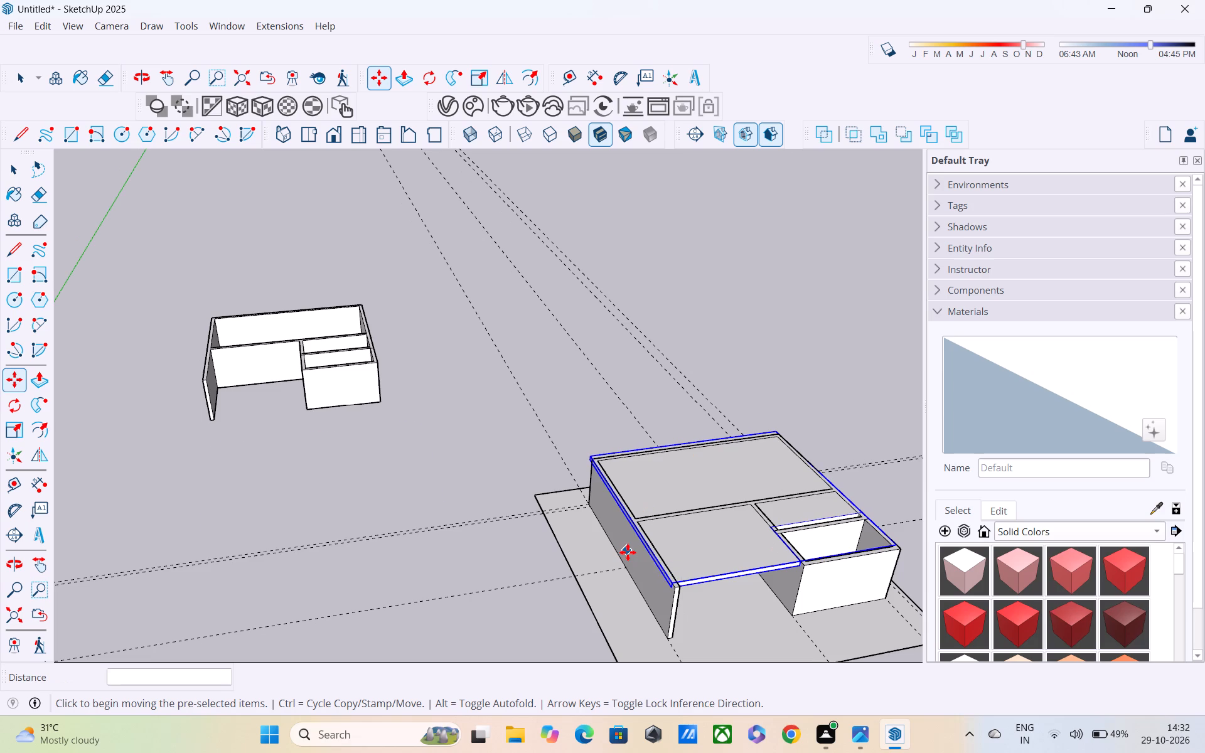
Move the roof slab about 69' from its bottom front corner onto the outer wall's top end corner, and clear the selection.
middle_drag(400, 546, 590, 424)
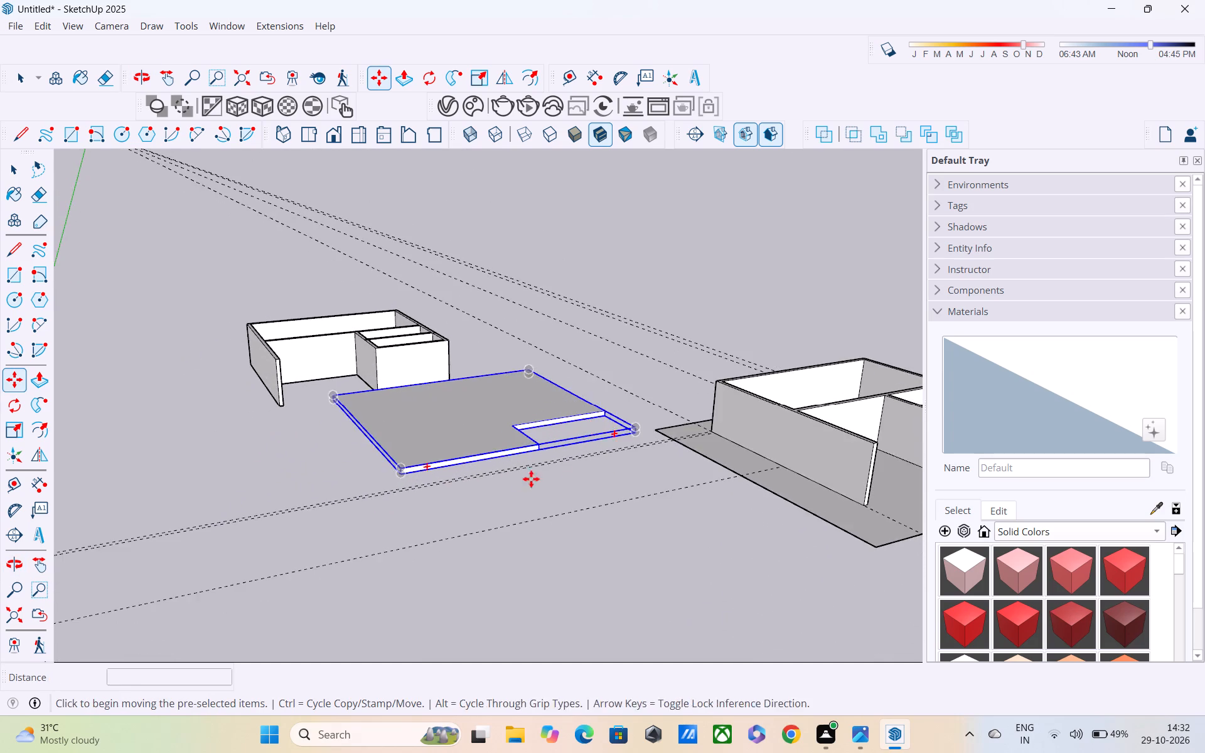
scroll(523, 483, up, 4)
scroll(346, 473, up, 6)
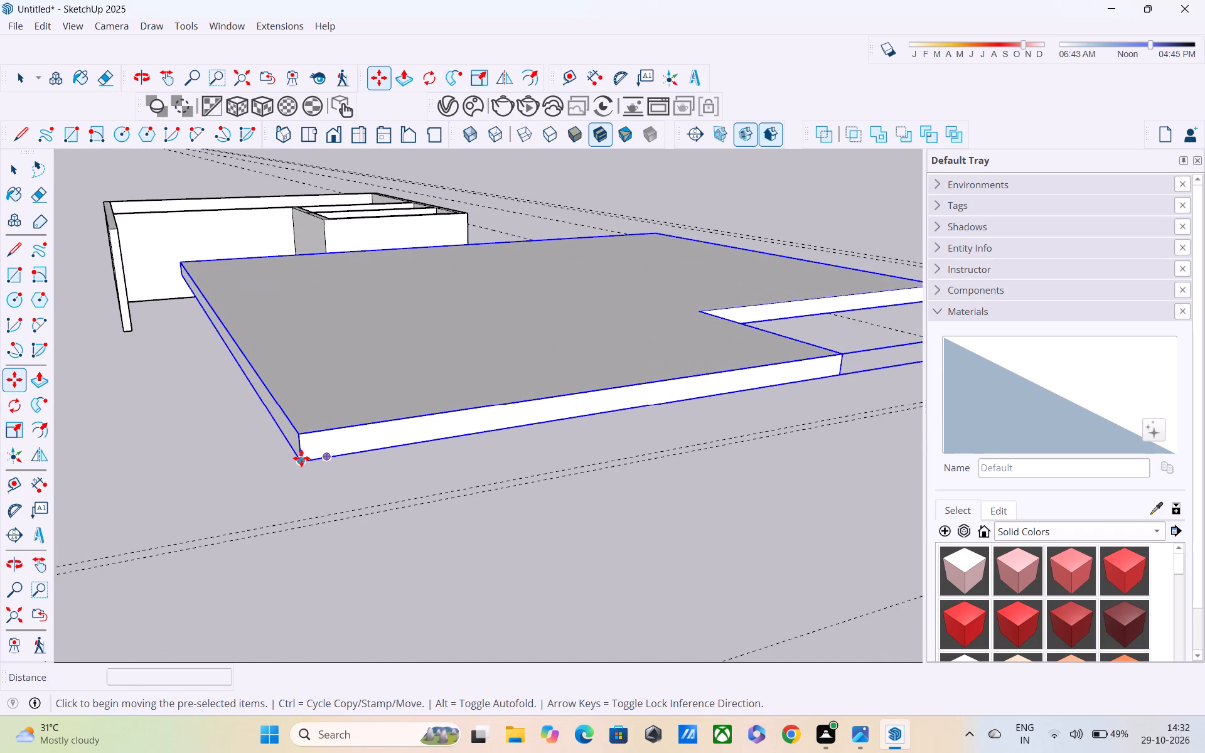
click(301, 458)
scroll(667, 508, down, 6)
shift+middle_drag(674, 494, 0, 624)
shift+scroll(0, 623, down, 1)
scroll(0, 624, up, 1)
scroll(0, 624, down, 5)
scroll(710, 510, down, 1)
shift+middle_drag(709, 509, 0, 536)
shift+scroll(0, 536, down, 1)
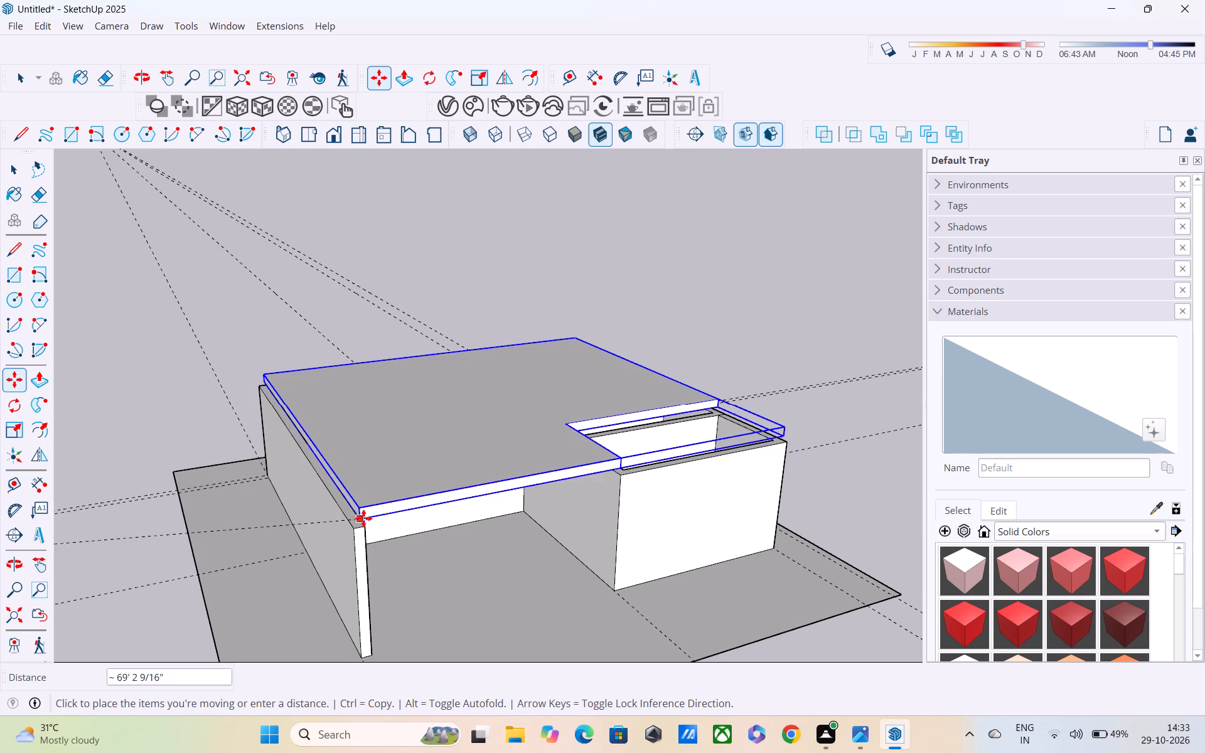
click(356, 530)
scroll(384, 541, down, 4)
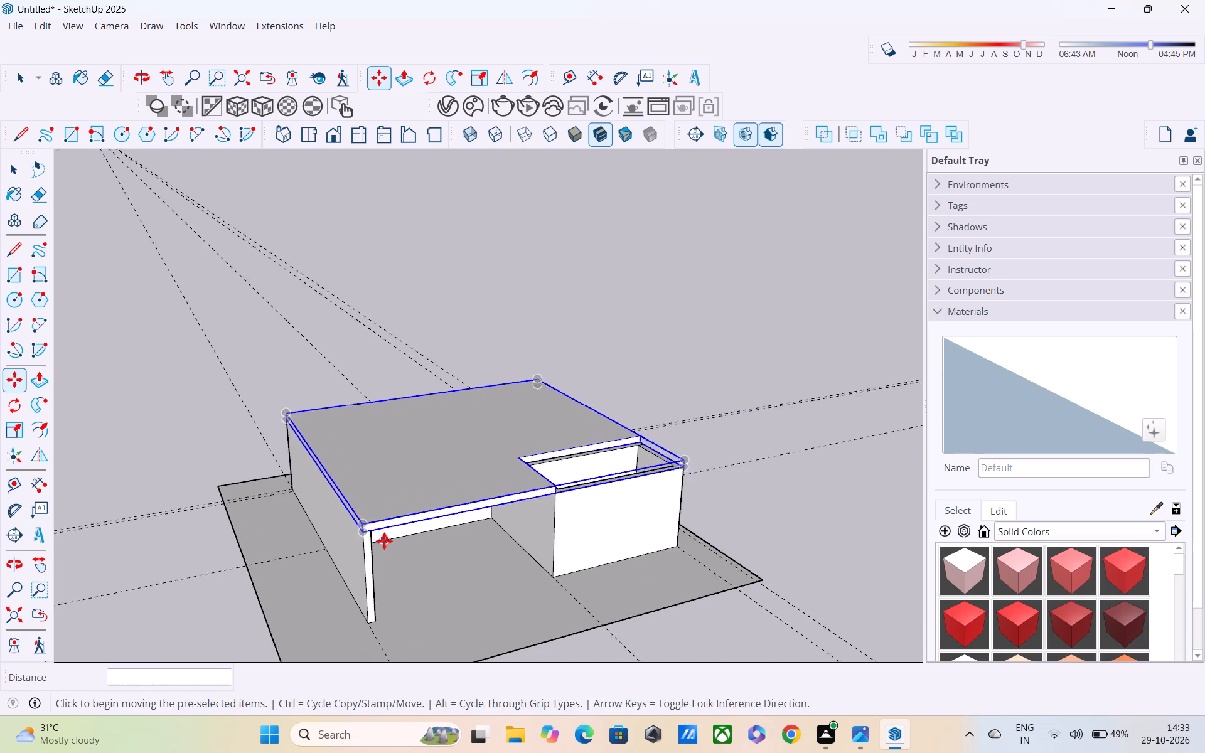
scroll(384, 541, down, 1)
key(space)
click(648, 368)
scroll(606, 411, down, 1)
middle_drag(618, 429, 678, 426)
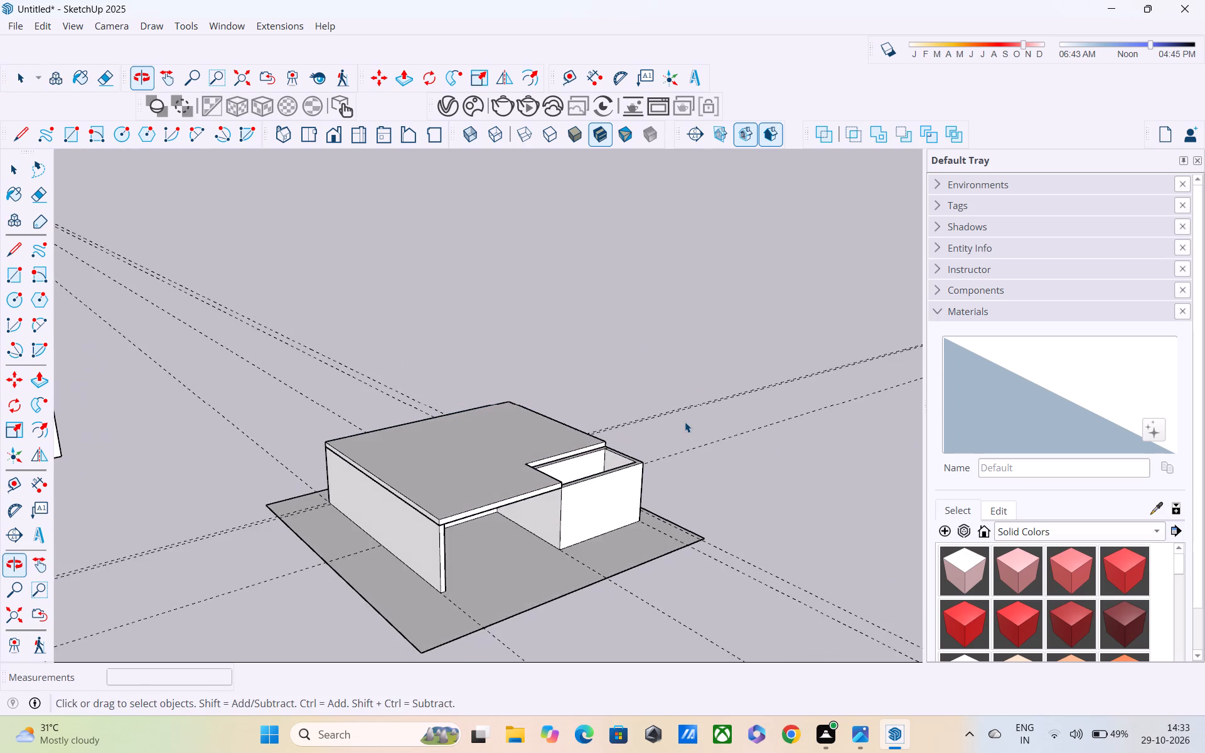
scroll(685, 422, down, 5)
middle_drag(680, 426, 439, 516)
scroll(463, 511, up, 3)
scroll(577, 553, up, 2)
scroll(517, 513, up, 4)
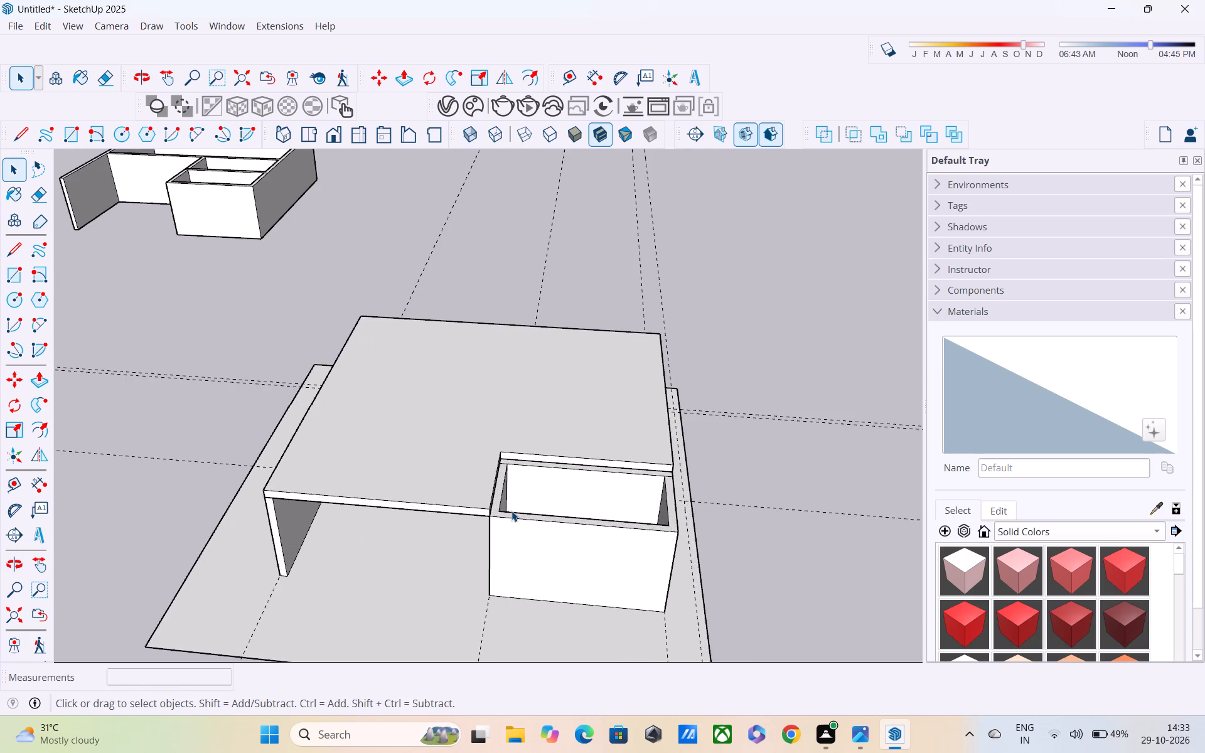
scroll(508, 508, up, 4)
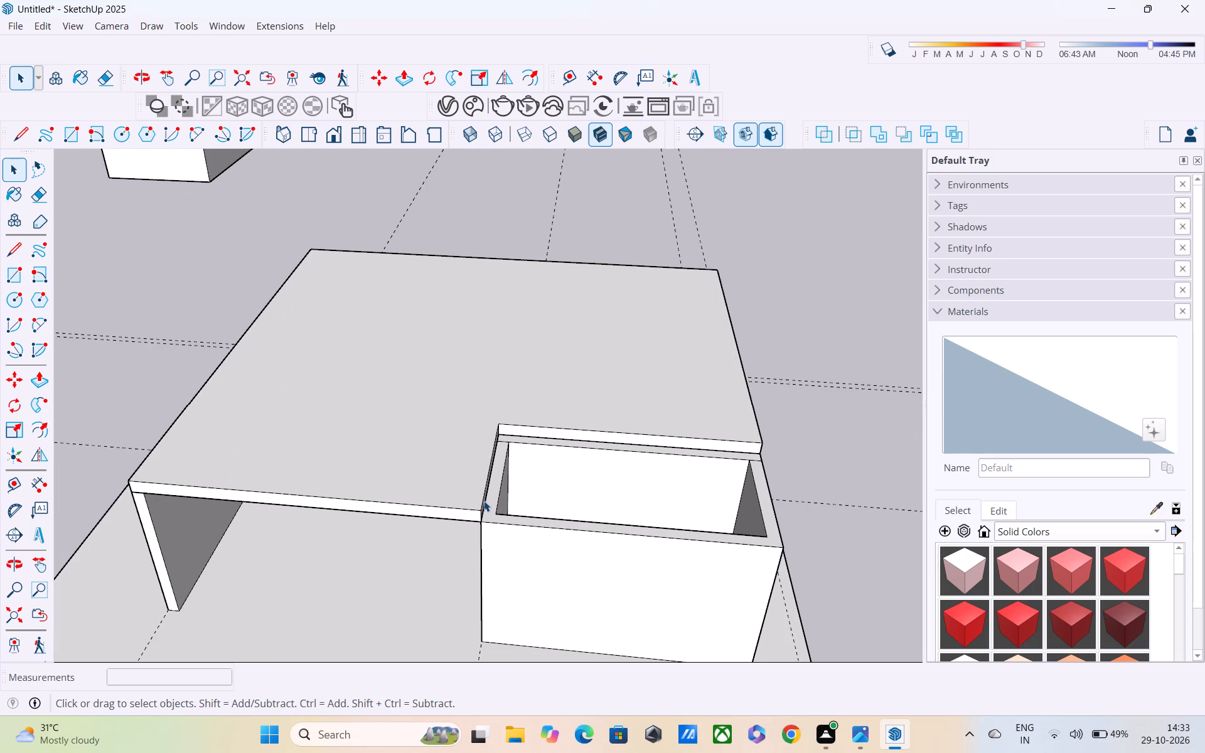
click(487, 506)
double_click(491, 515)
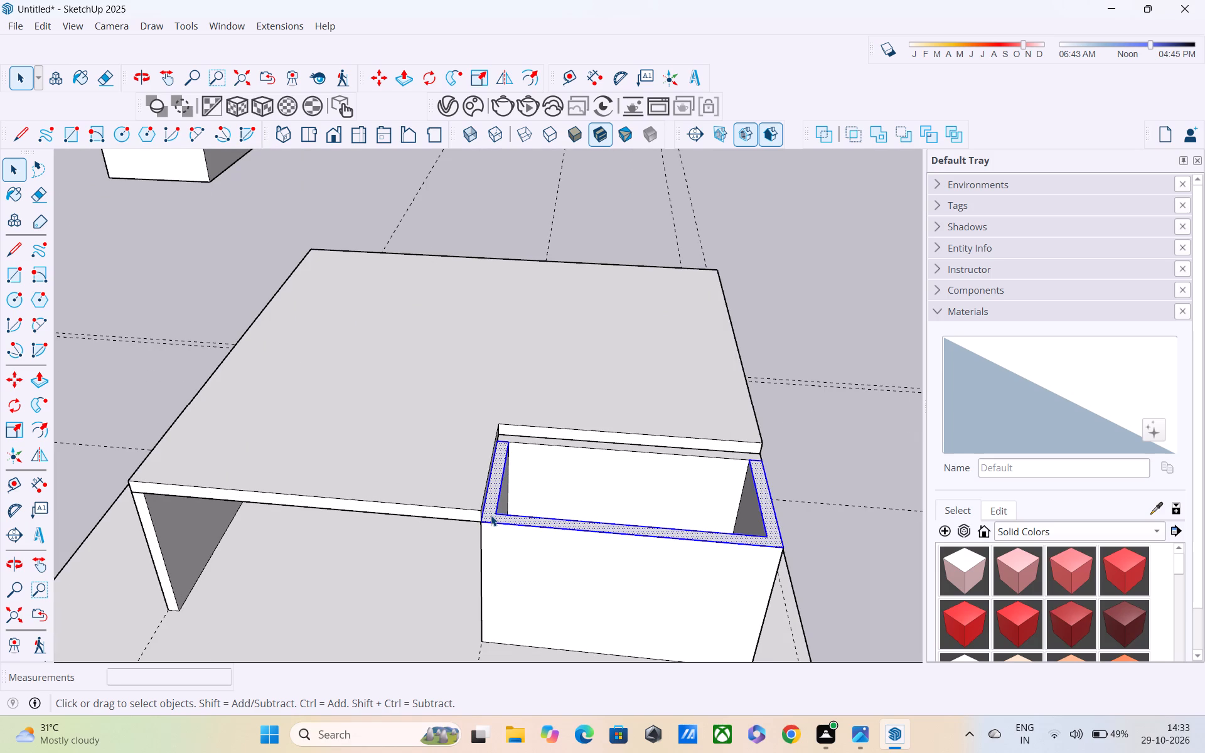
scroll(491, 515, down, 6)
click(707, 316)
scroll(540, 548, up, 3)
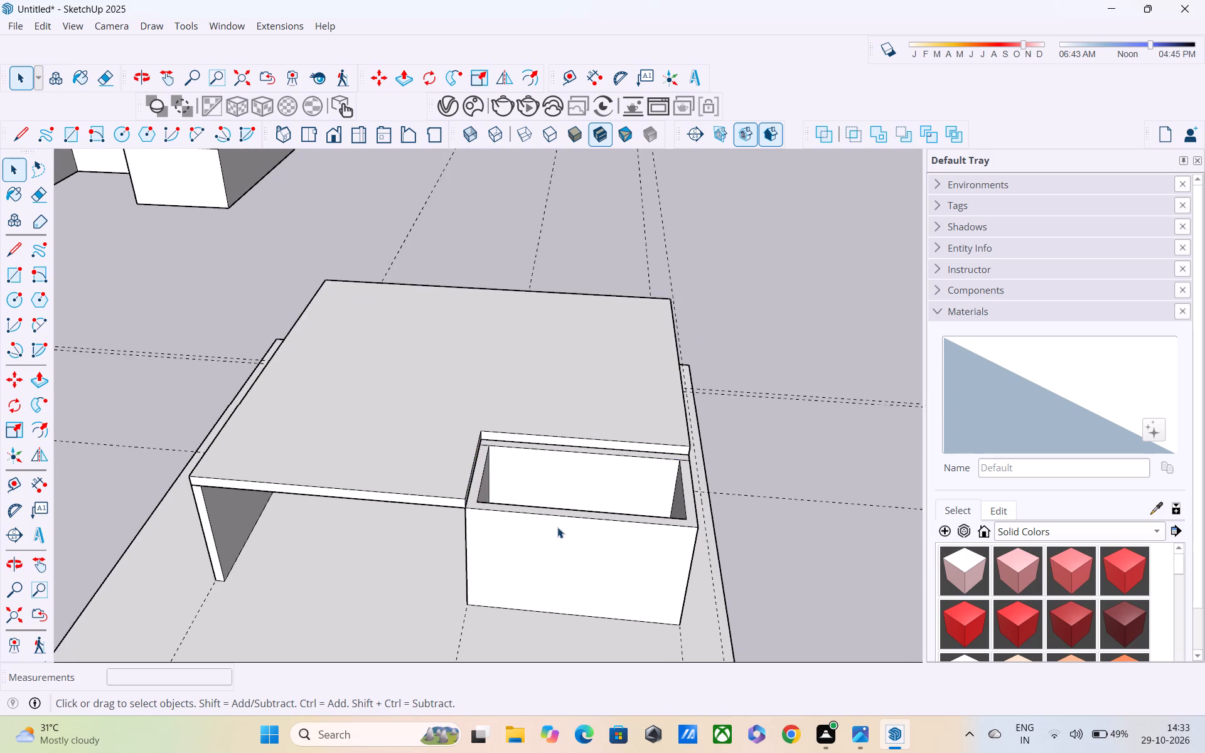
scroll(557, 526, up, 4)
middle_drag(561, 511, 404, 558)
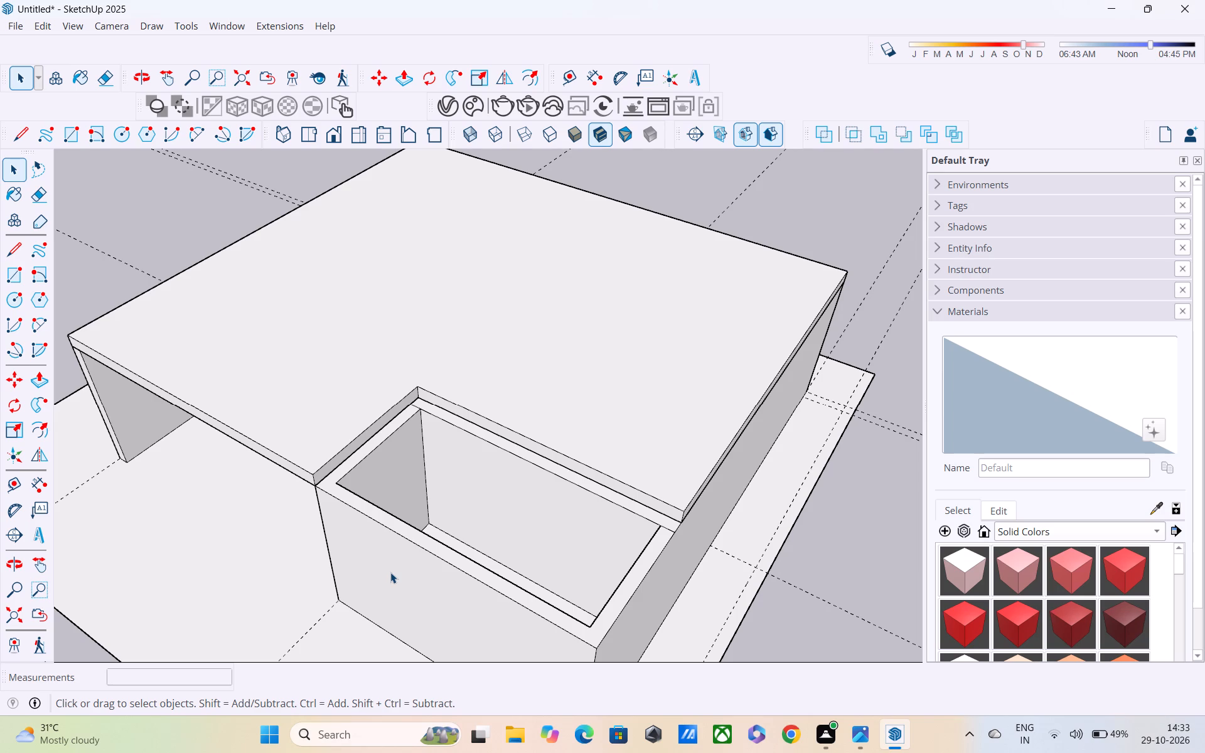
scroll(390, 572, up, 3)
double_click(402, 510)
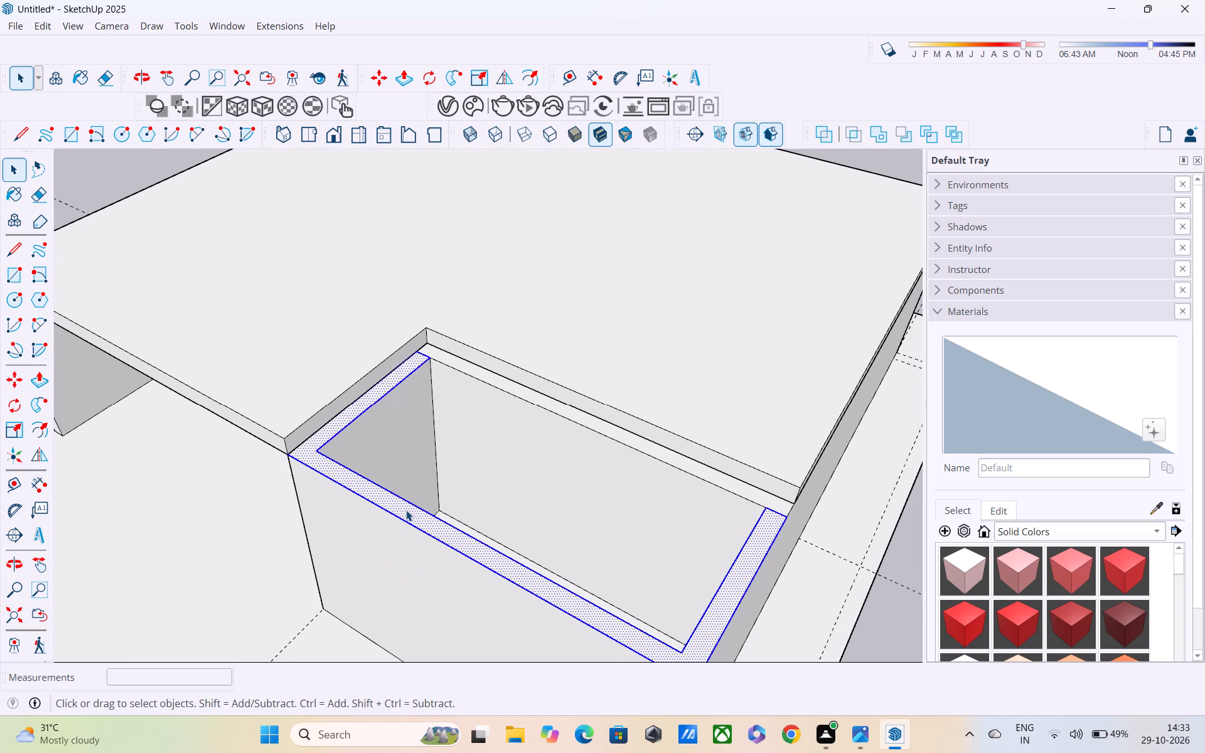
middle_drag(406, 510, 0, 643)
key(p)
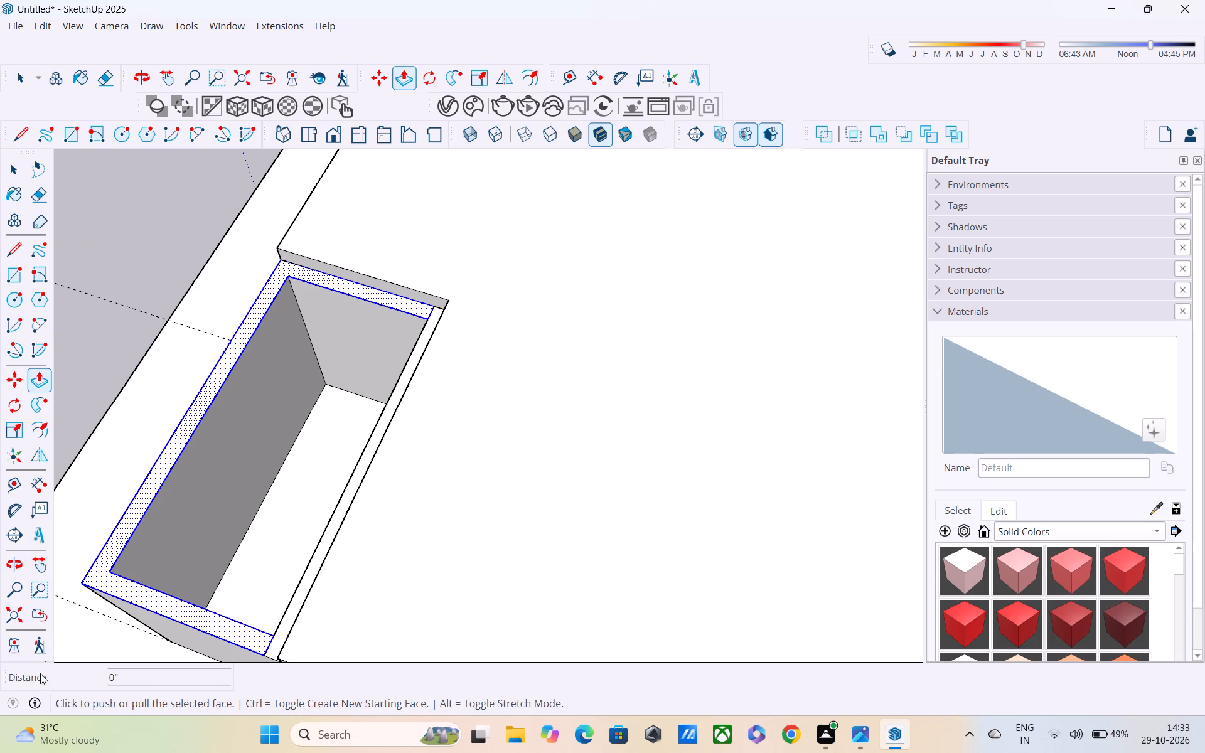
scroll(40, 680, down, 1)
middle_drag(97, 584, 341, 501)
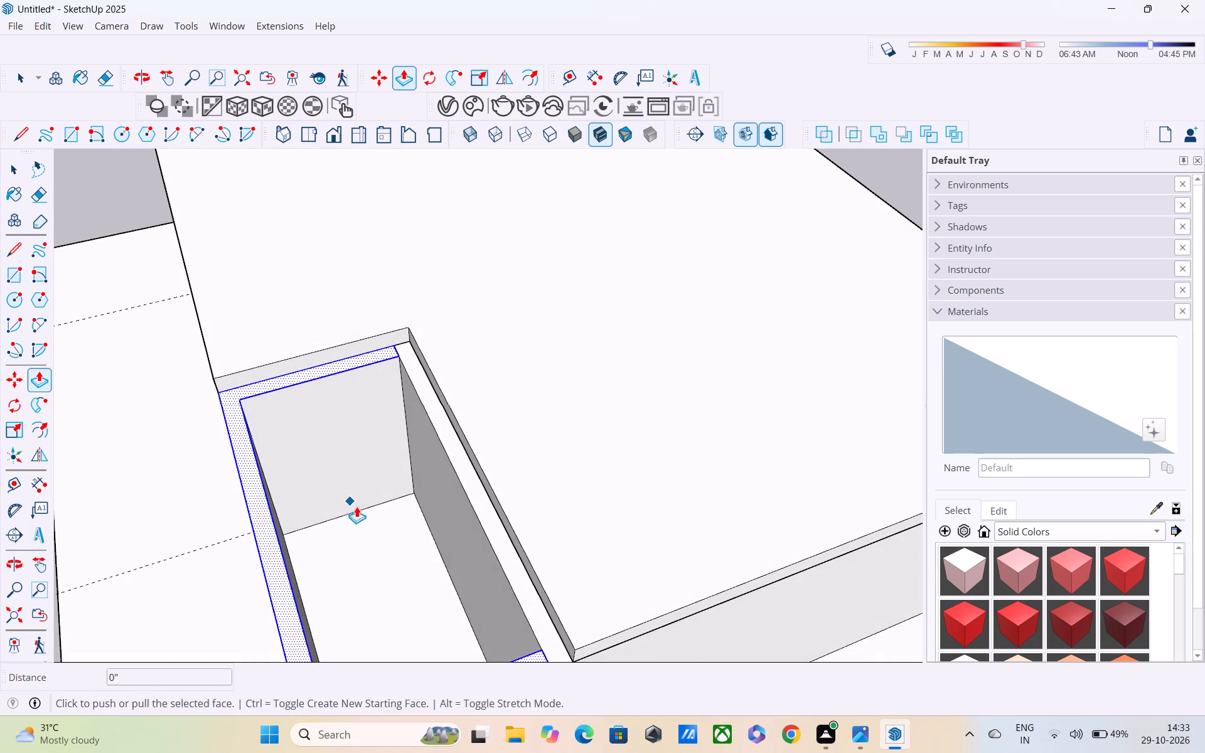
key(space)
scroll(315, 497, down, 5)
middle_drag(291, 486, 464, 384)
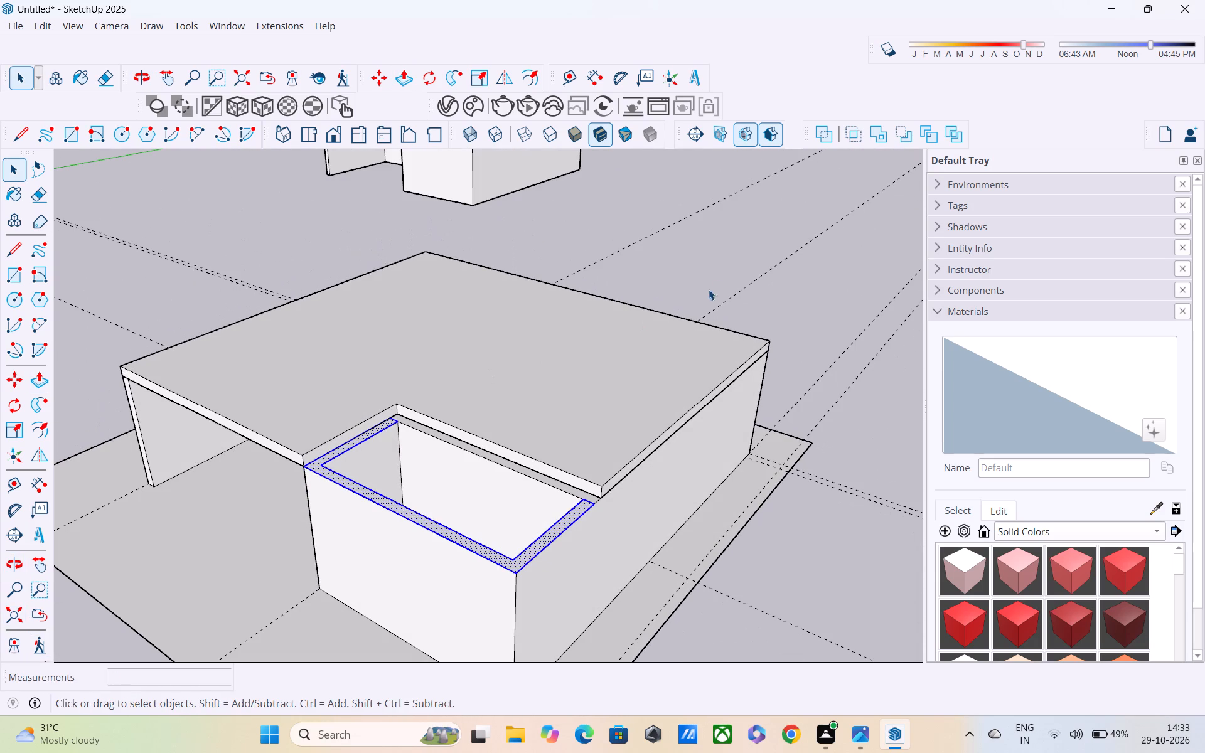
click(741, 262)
Move all the connected copied room walls from their bottom outer corner onto open space beyond the roofed house.
middle_drag(469, 336, 523, 469)
scroll(523, 465, up, 1)
click(505, 212)
double_click(495, 222)
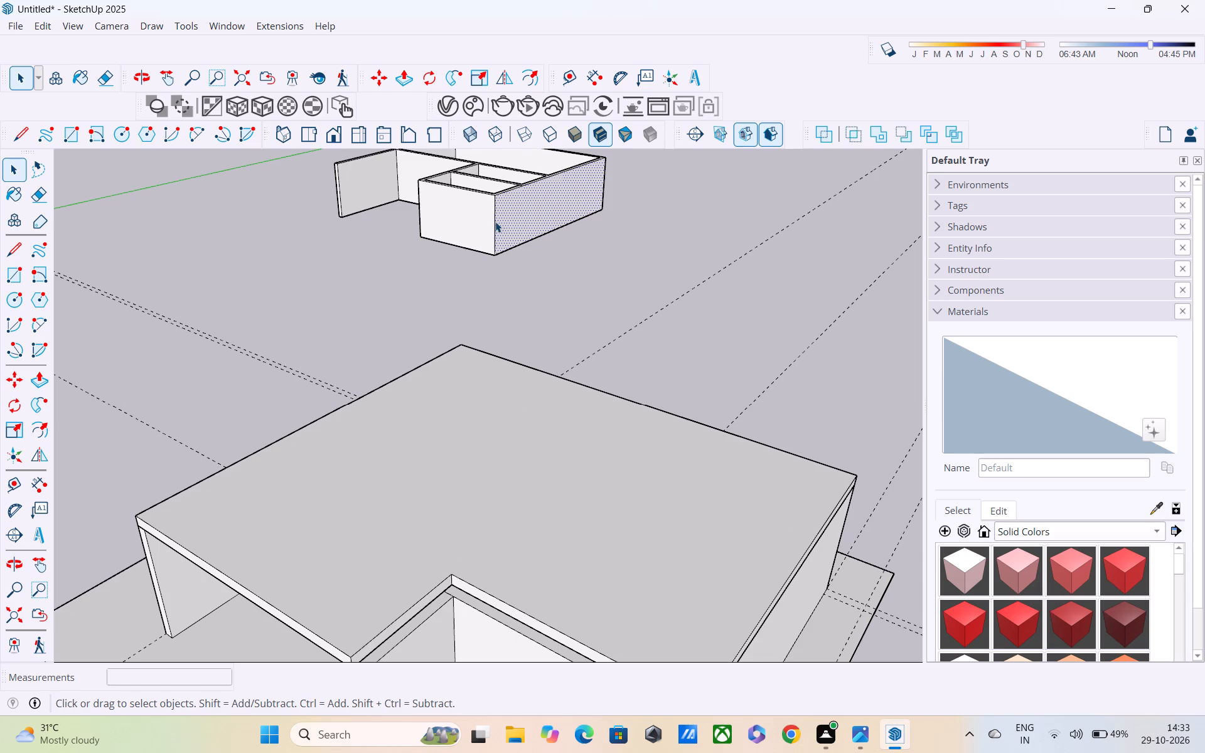
triple_click(495, 222)
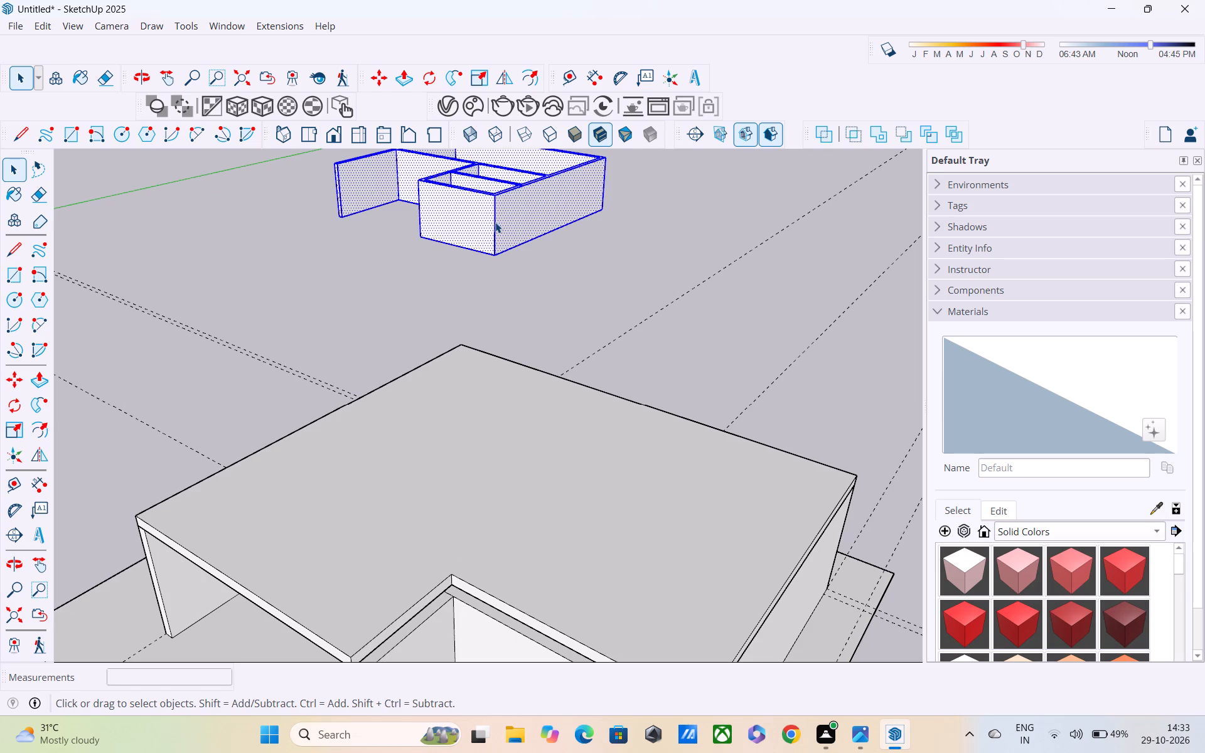
key(m)
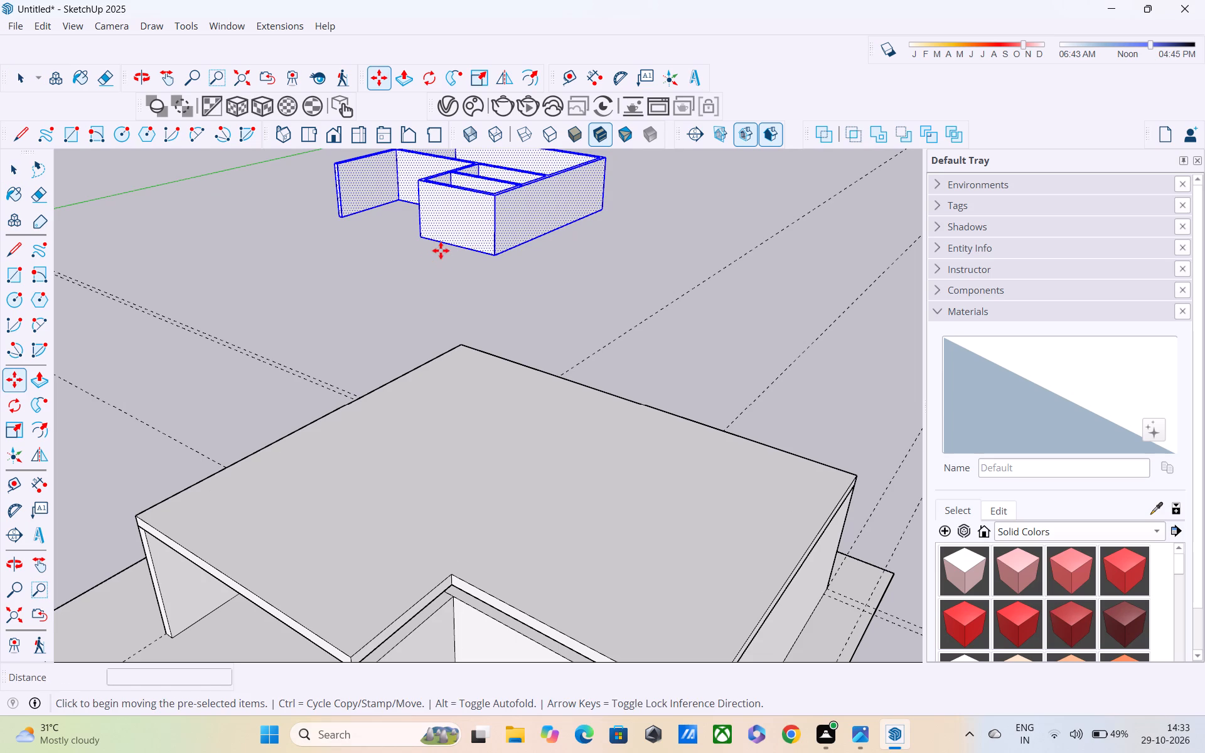
middle_drag(496, 234, 513, 190)
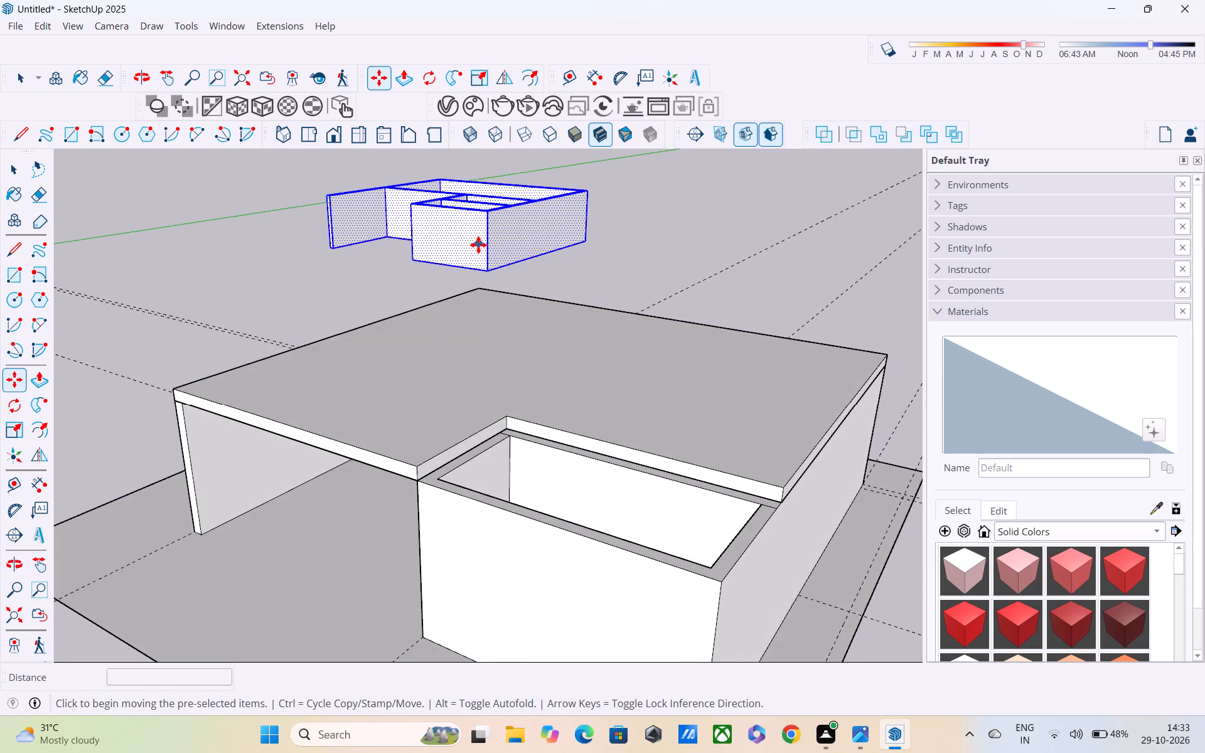
scroll(478, 245, up, 4)
click(493, 285)
scroll(506, 287, down, 5)
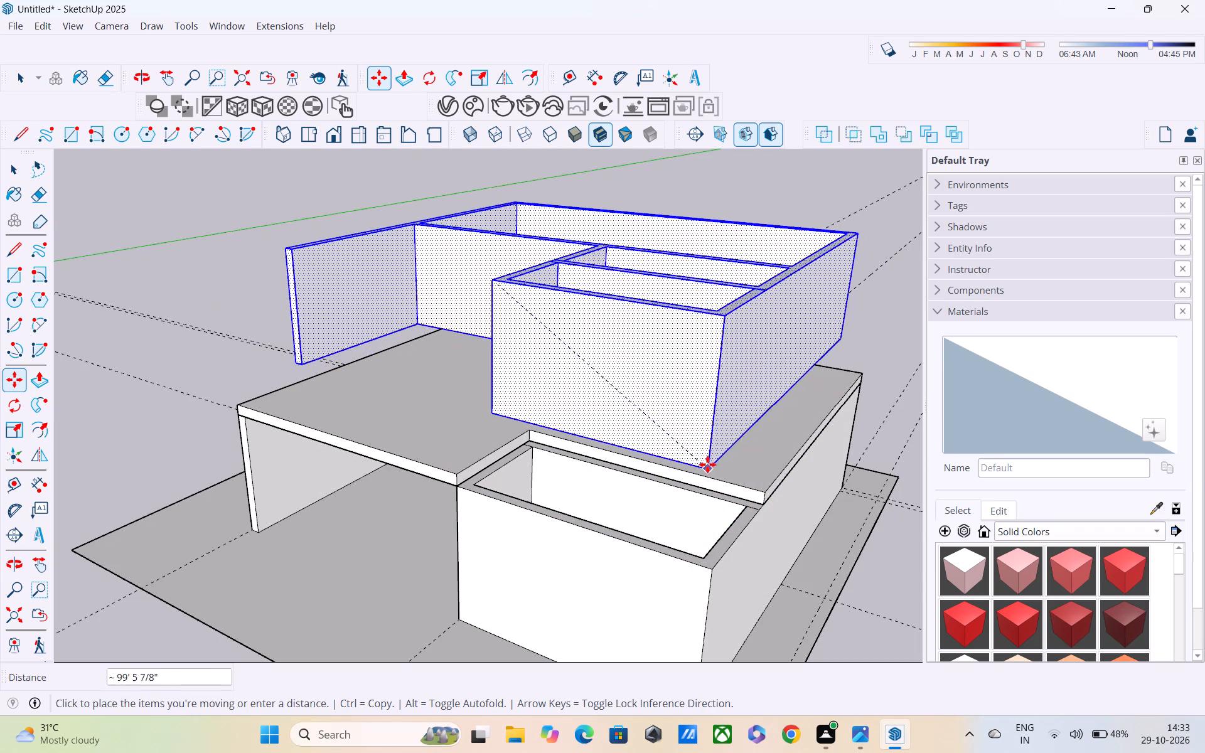
click(697, 338)
Move the copied walls about 77' 9" from their bottom outer corner onto the matching top corner of the roof slab.
middle_drag(743, 333, 404, 328)
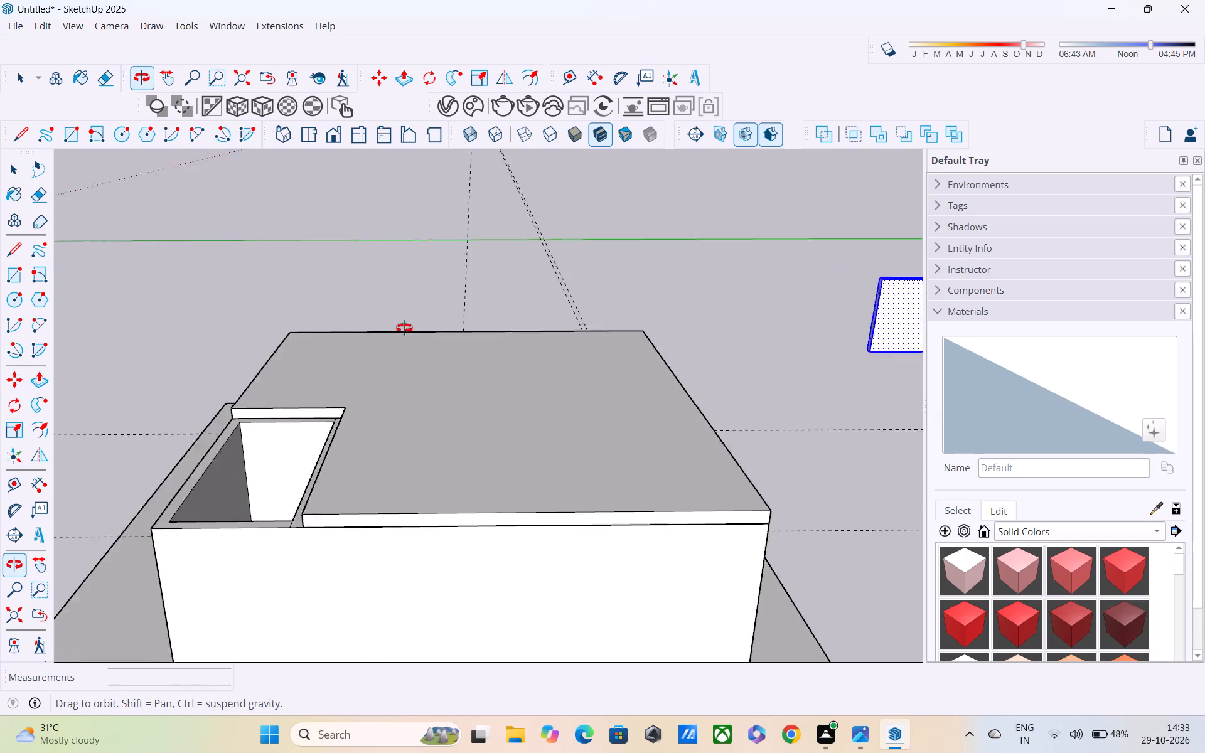
middle_drag(404, 328, 405, 328)
scroll(444, 352, down, 5)
middle_drag(623, 434, 368, 366)
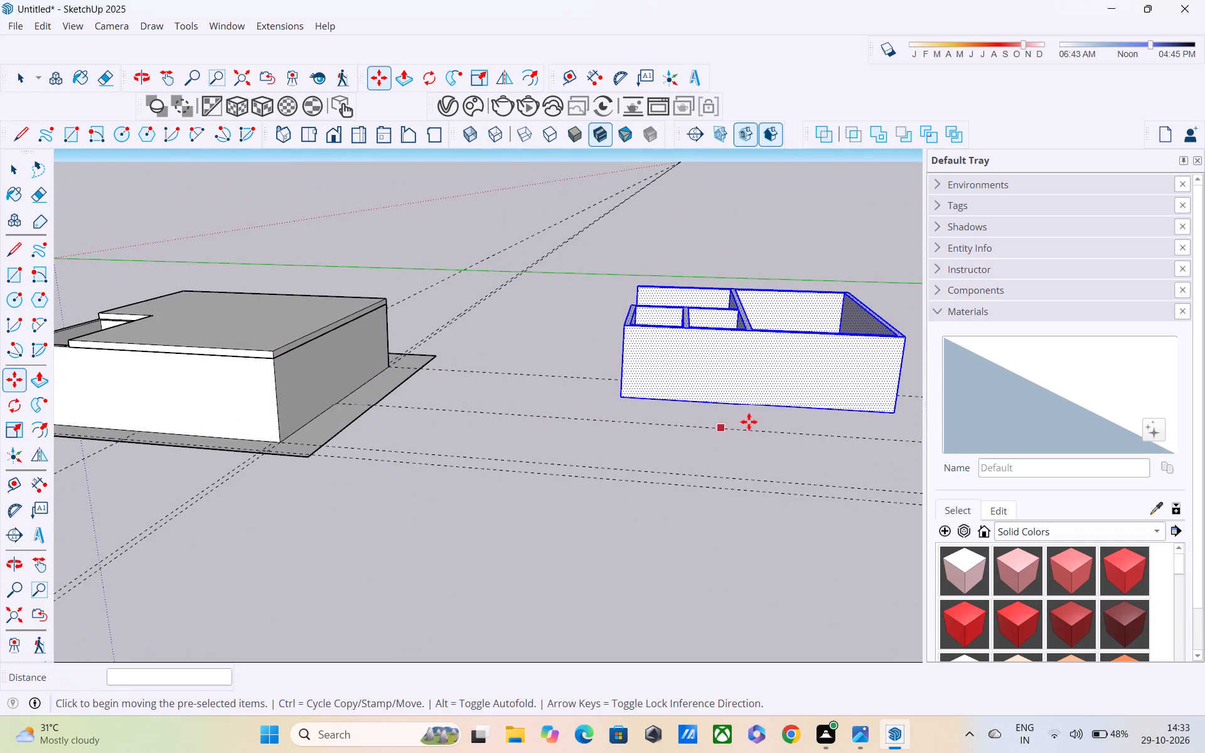
shift+middle_drag(756, 422, 582, 350)
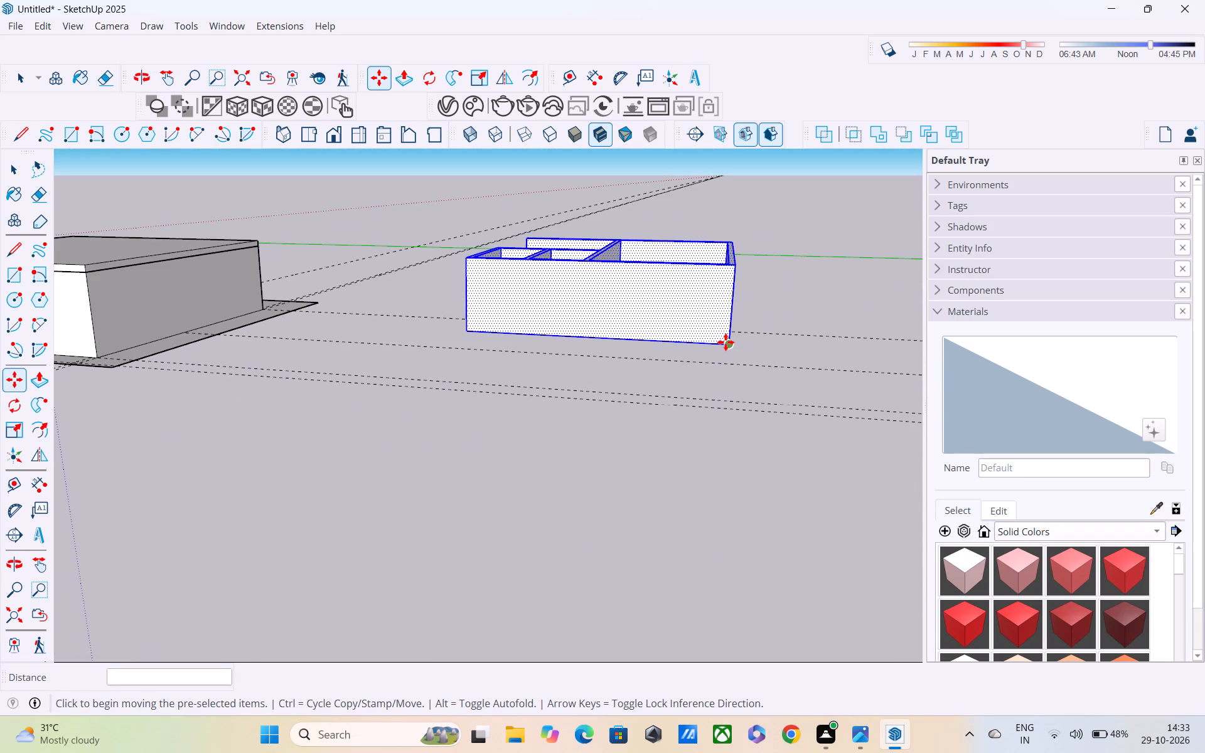
click(726, 342)
shift+middle_drag(550, 311, 777, 378)
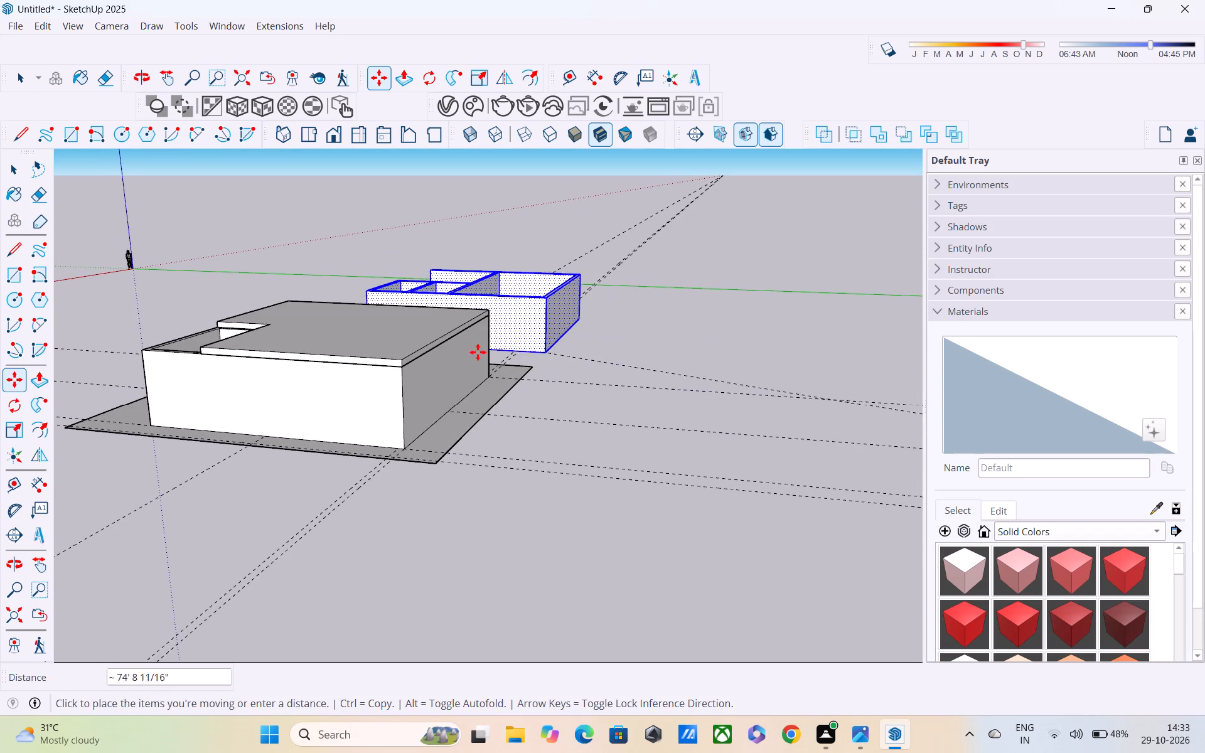
click(402, 358)
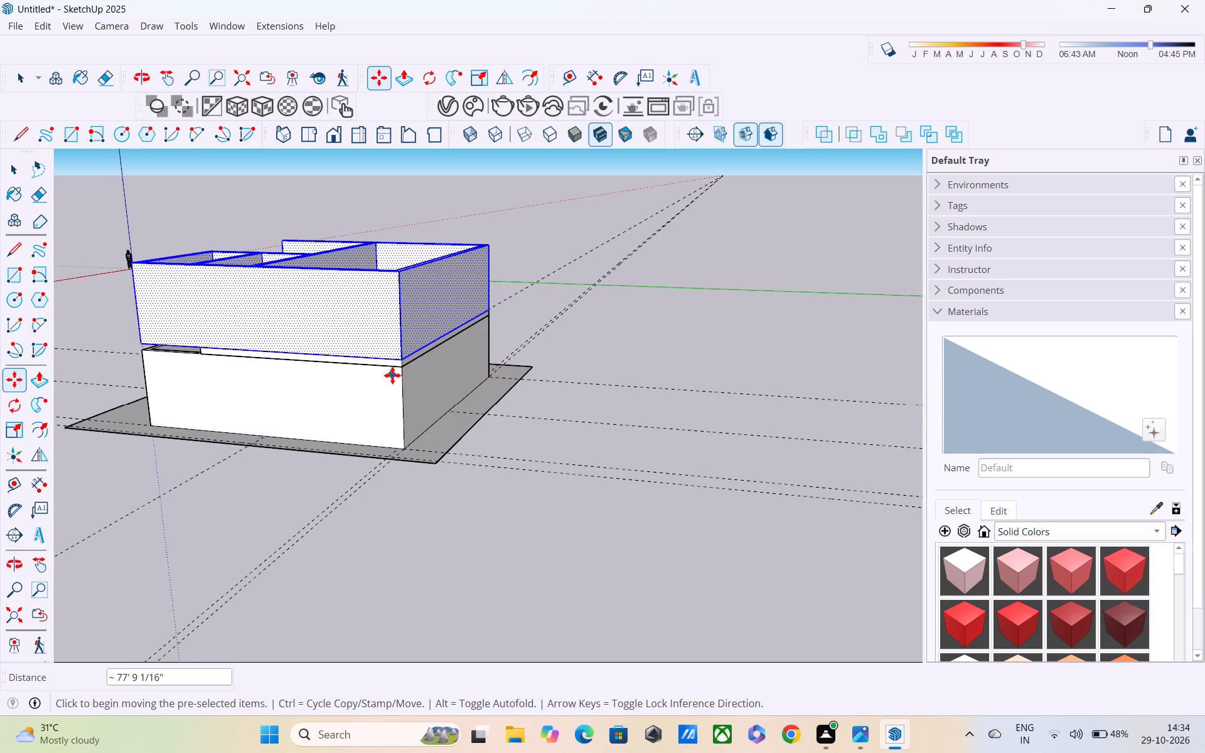
Examine how the upper-floor walls sit on the roof slab from several angles, and clear the selection.
scroll(392, 375, down, 5)
middle_drag(302, 402, 696, 407)
scroll(336, 424, up, 1)
scroll(336, 424, down, 1)
scroll(336, 424, up, 1)
scroll(448, 410, up, 9)
key(space)
scroll(478, 416, up, 4)
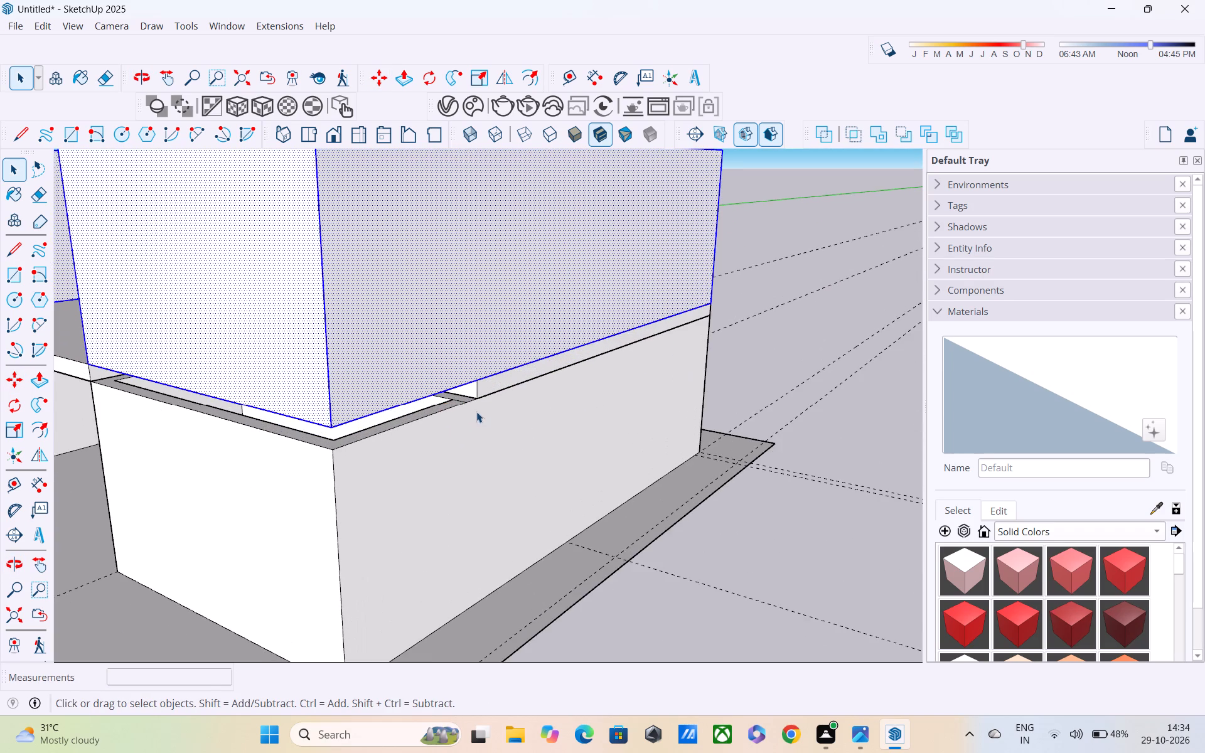
scroll(474, 410, up, 1)
middle_drag(473, 410, 467, 368)
scroll(467, 368, up, 7)
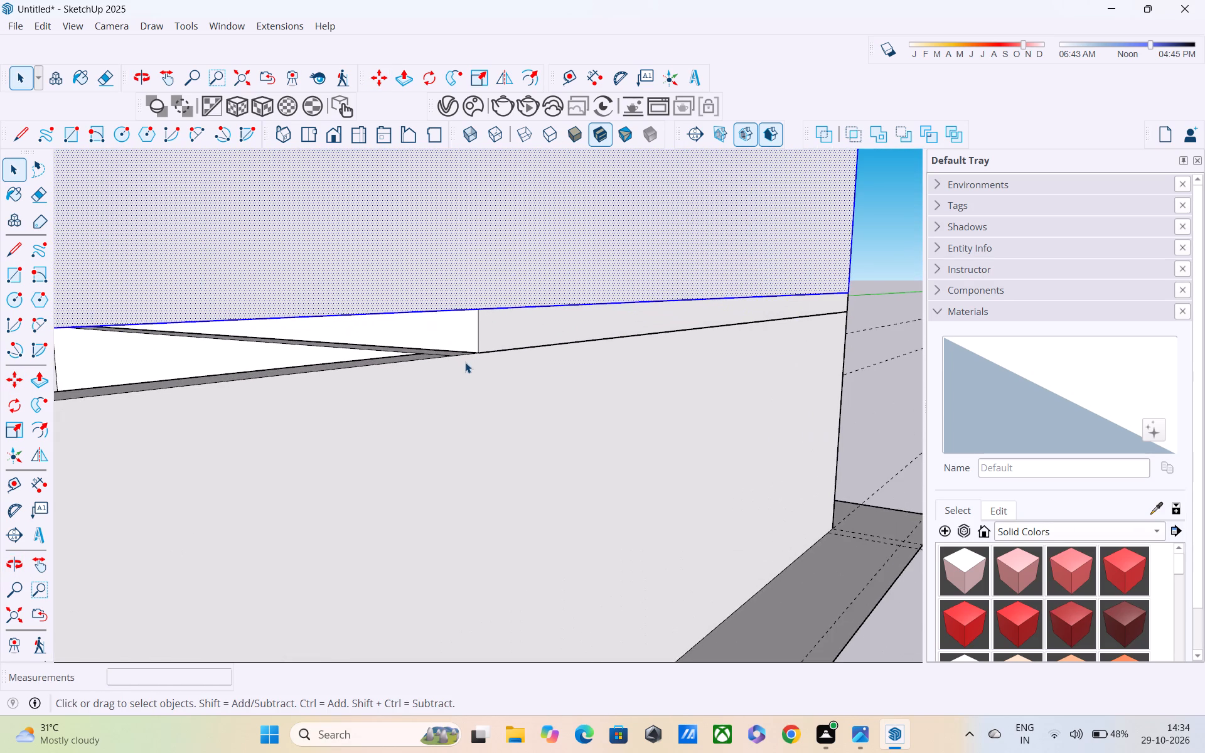
scroll(465, 362, down, 12)
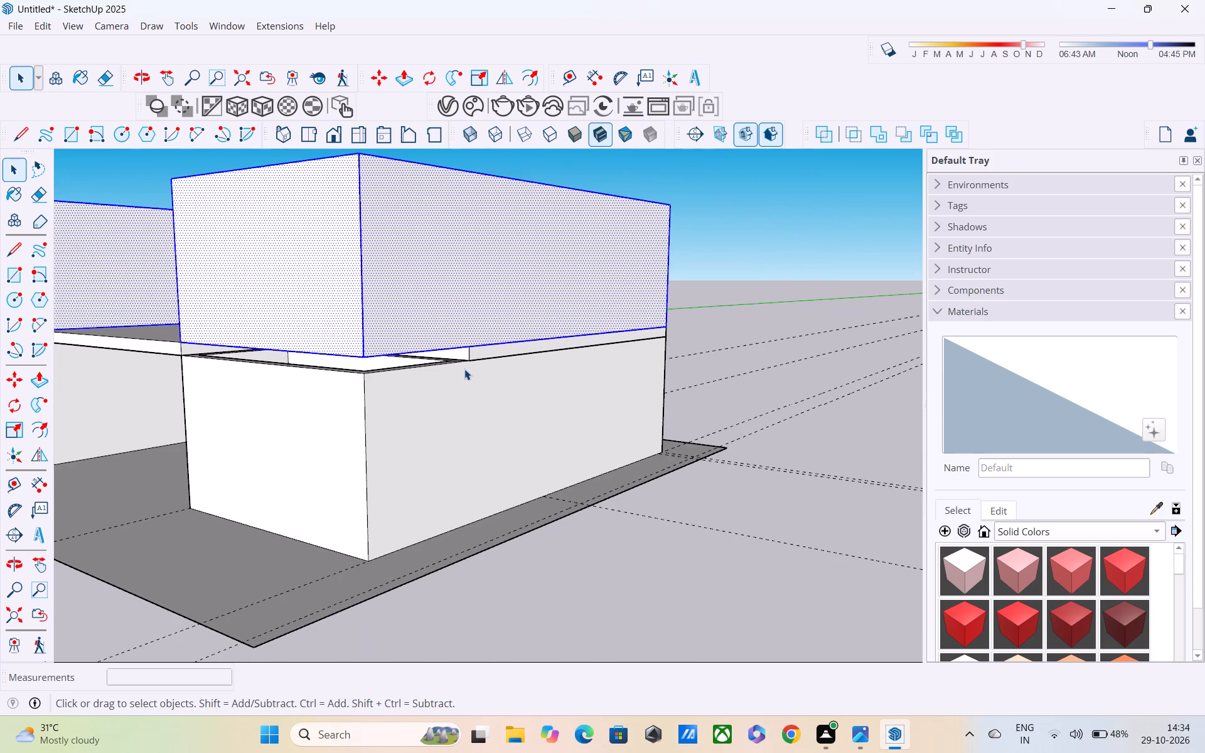
shift+middle_drag(464, 370, 661, 390)
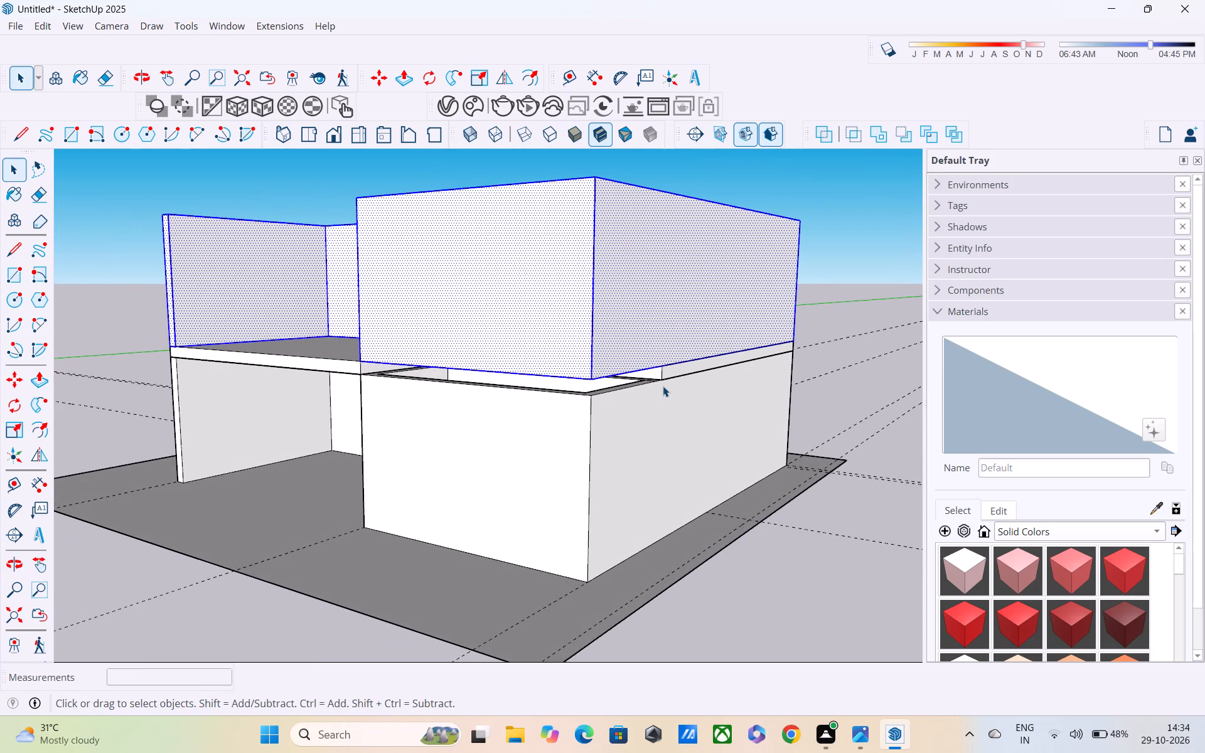
scroll(663, 386, up, 2)
scroll(663, 386, down, 4)
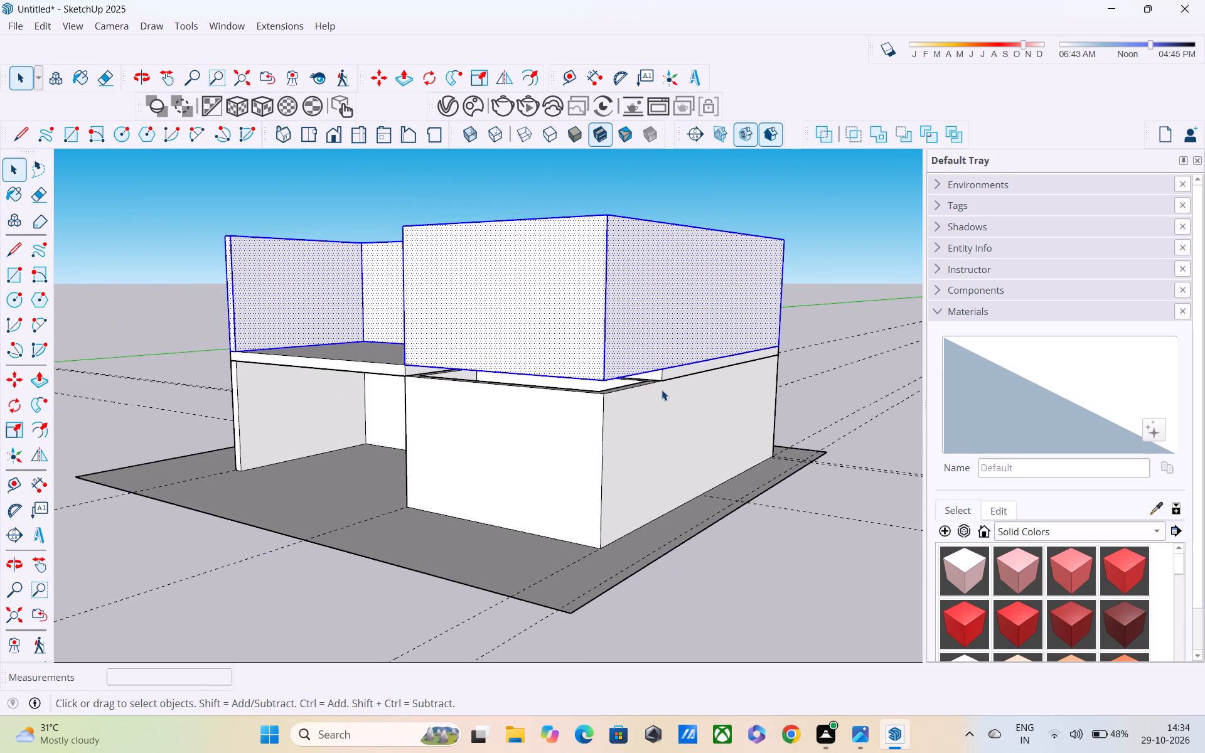
scroll(661, 390, up, 1)
middle_drag(661, 390, 781, 432)
scroll(786, 426, down, 5)
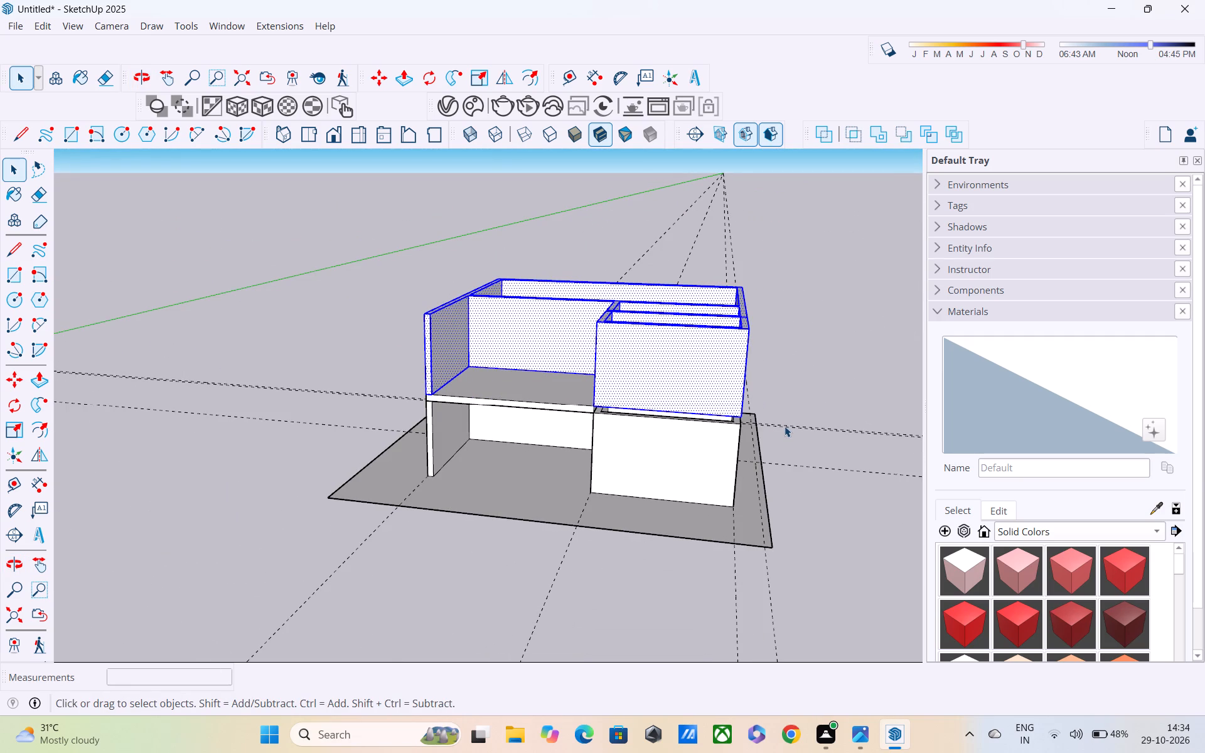
scroll(778, 425, down, 3)
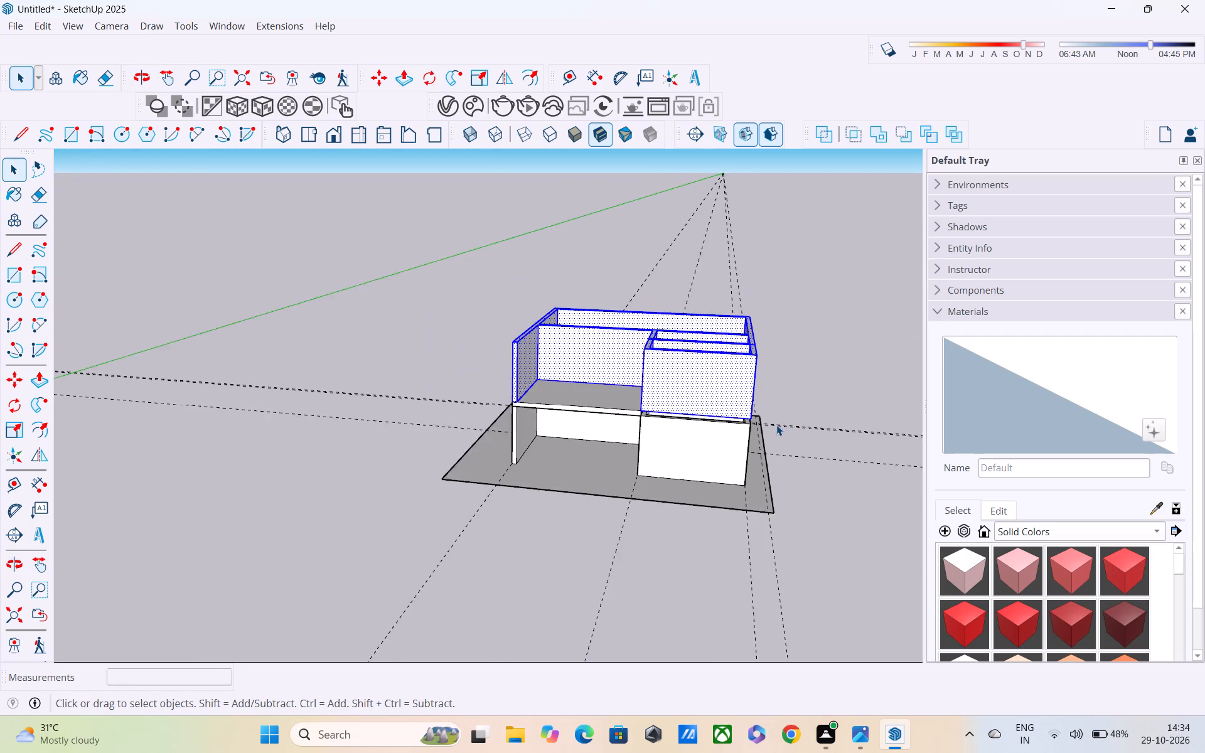
scroll(776, 425, down, 1)
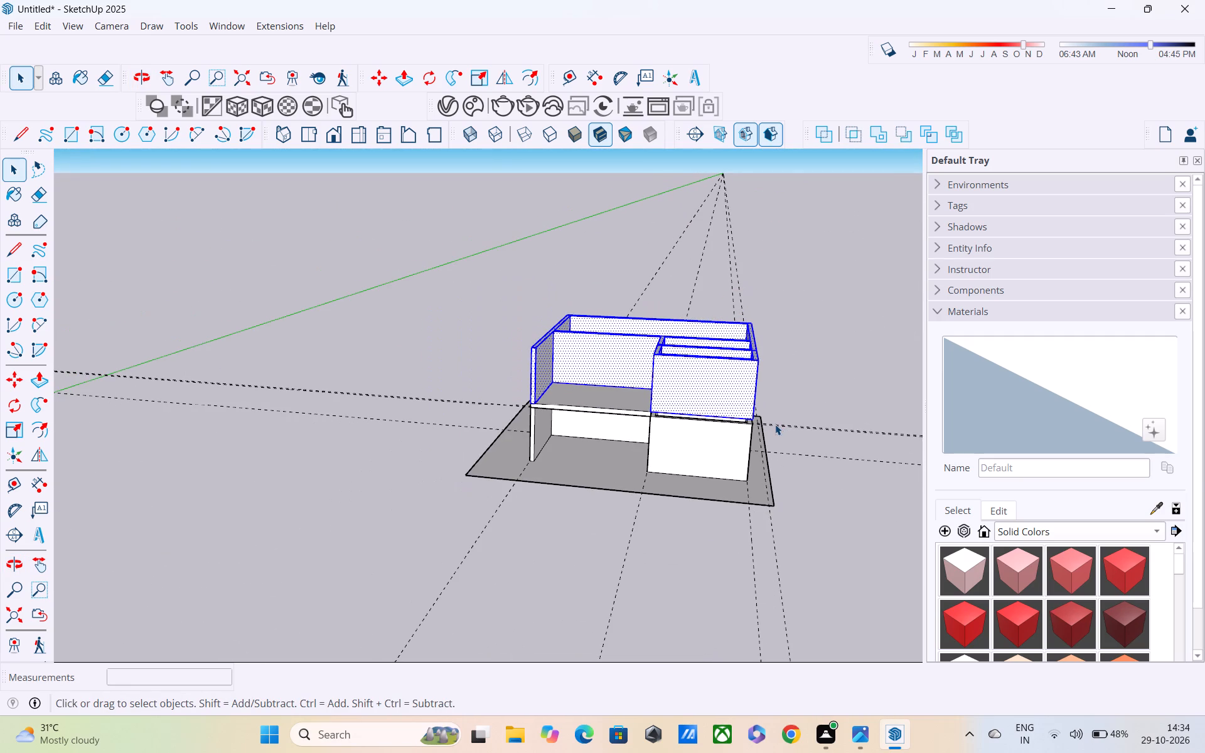
middle_drag(774, 424, 489, 435)
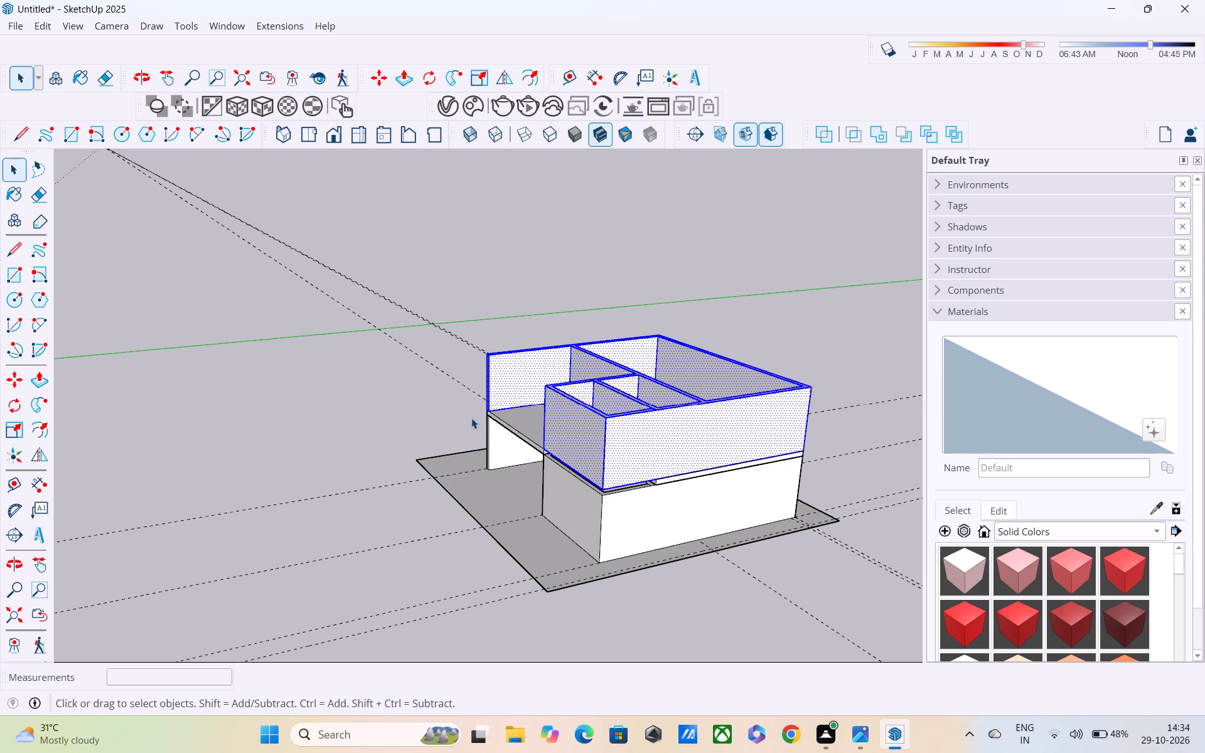
scroll(471, 418, down, 3)
shift+middle_drag(471, 418, 467, 388)
alt+click(322, 373)
Examine the joint between the lower walls, roof slab and upper walls around the corner room, from outside and below.
middle_drag(520, 402, 571, 390)
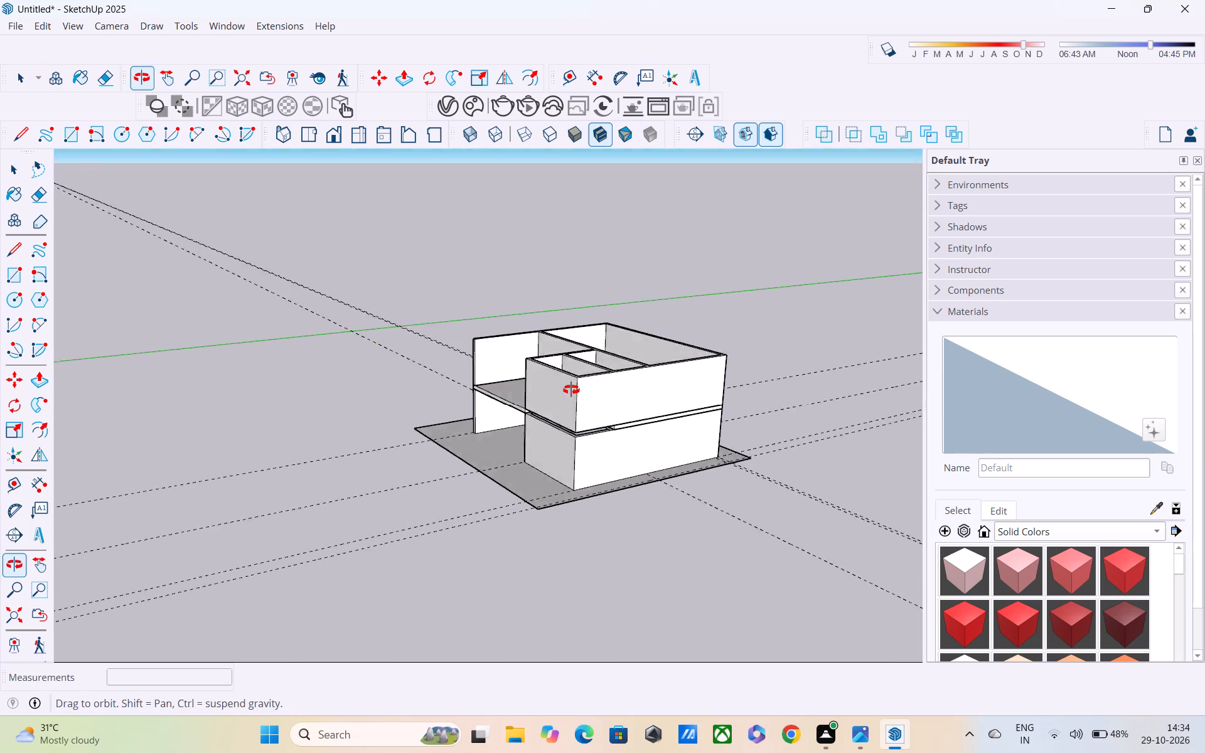
middle_drag(571, 390, 603, 378)
scroll(579, 353, up, 11)
scroll(508, 473, up, 1)
middle_drag(508, 473, 556, 392)
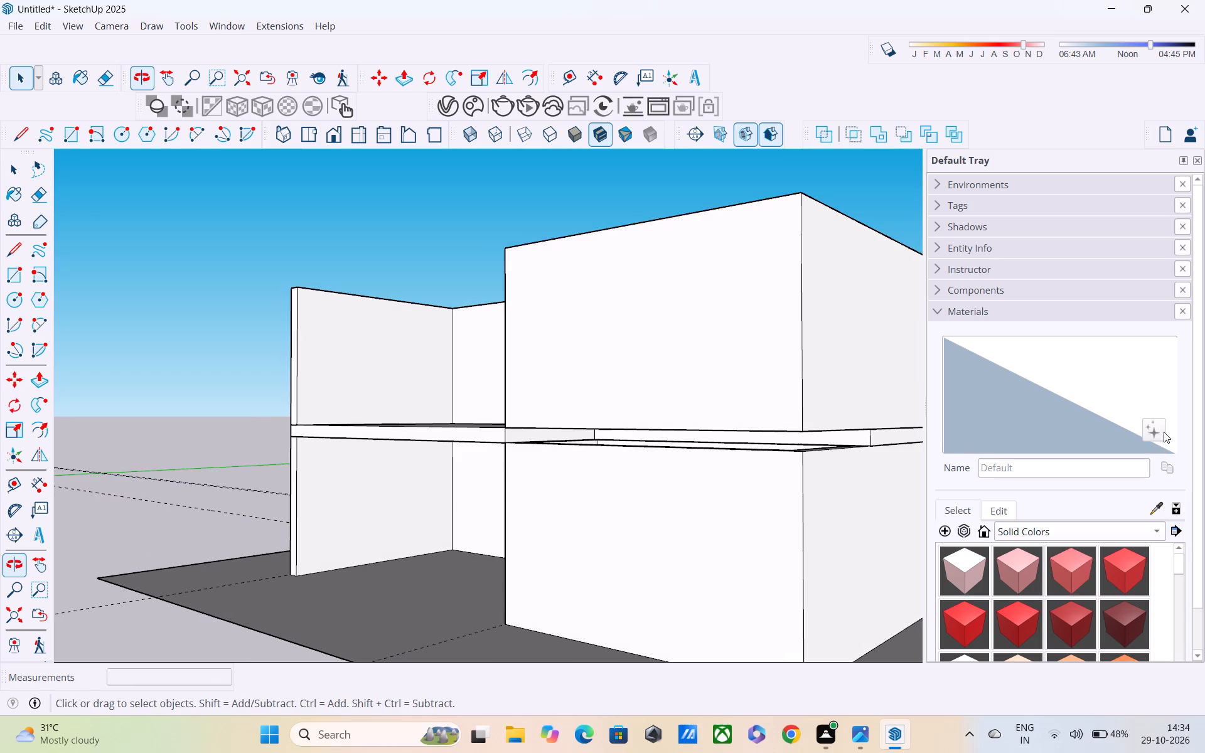
scroll(1164, 431, up, 4)
shift+middle_drag(839, 454, 722, 450)
scroll(720, 447, up, 3)
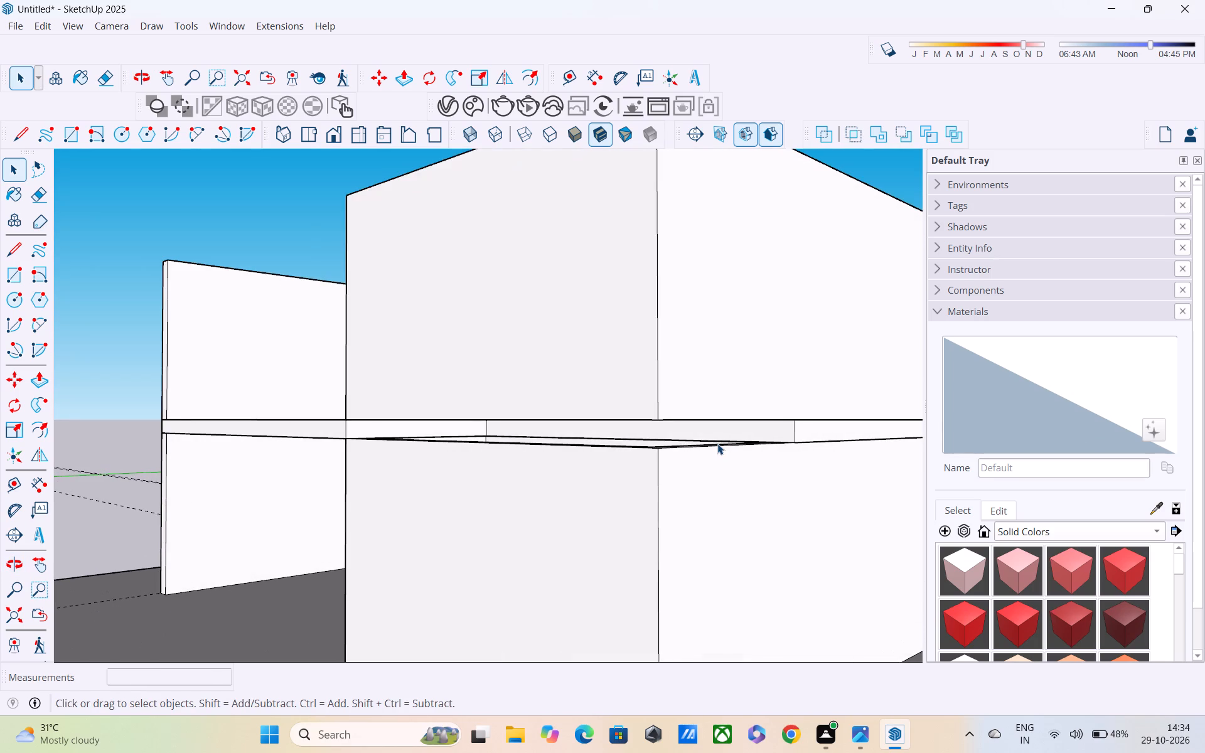
scroll(717, 444, down, 4)
scroll(717, 444, up, 1)
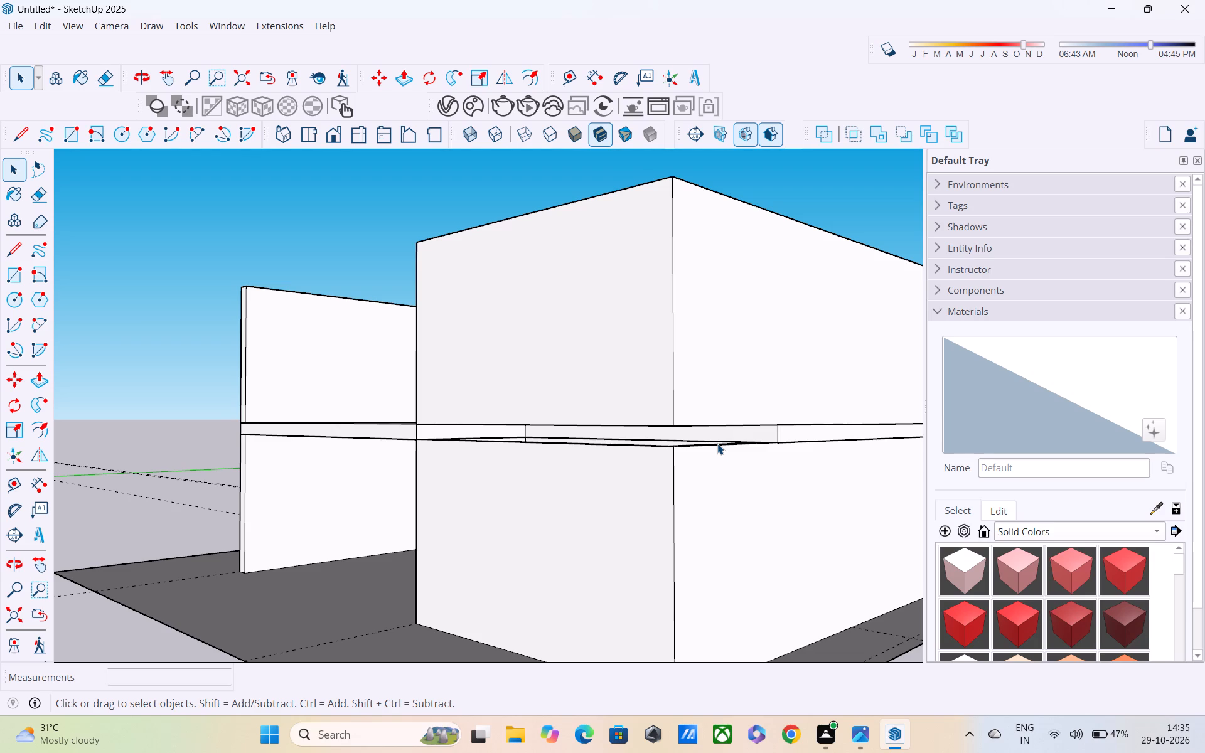
scroll(671, 435, up, 2)
scroll(761, 500, up, 3)
middle_drag(747, 470, 665, 436)
scroll(683, 424, up, 4)
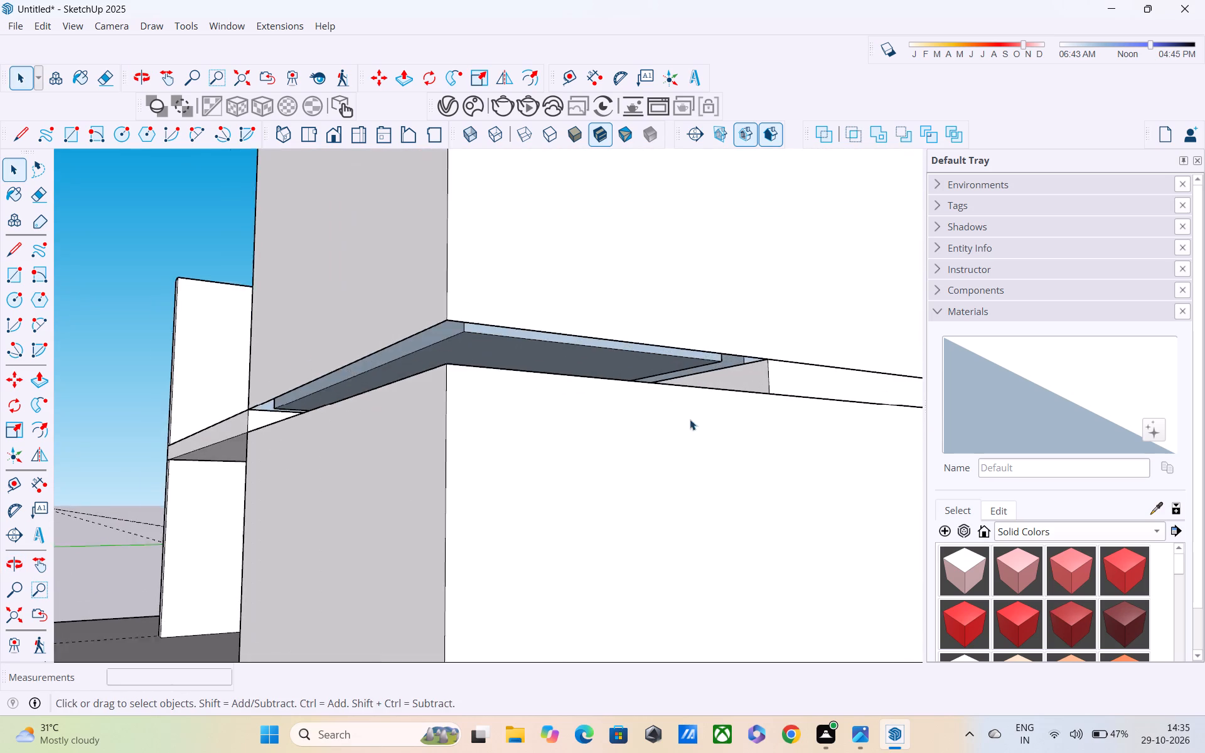
scroll(690, 419, up, 1)
middle_drag(700, 403, 711, 441)
scroll(720, 403, up, 2)
middle_click(720, 403)
scroll(762, 341, up, 4)
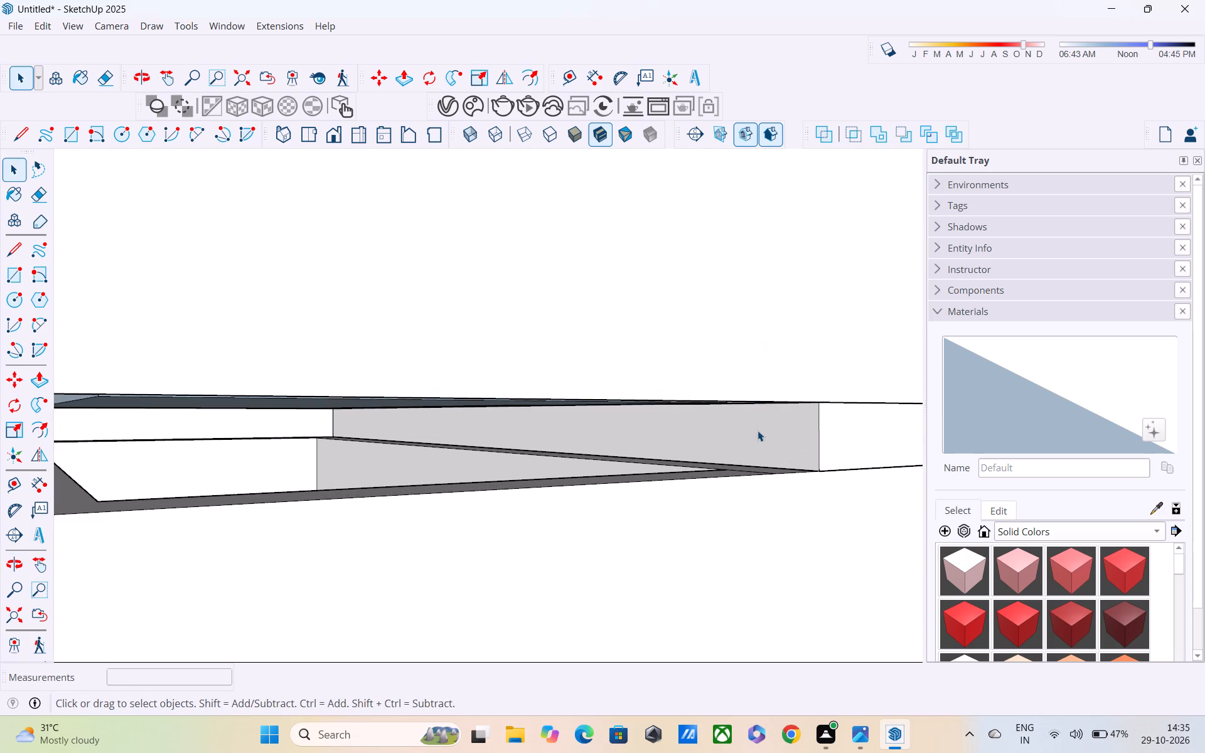
Open the roof slab group for editing, inspect its notched edge at the corner room, and close the group.
double_click(758, 430)
scroll(758, 430, down, 5)
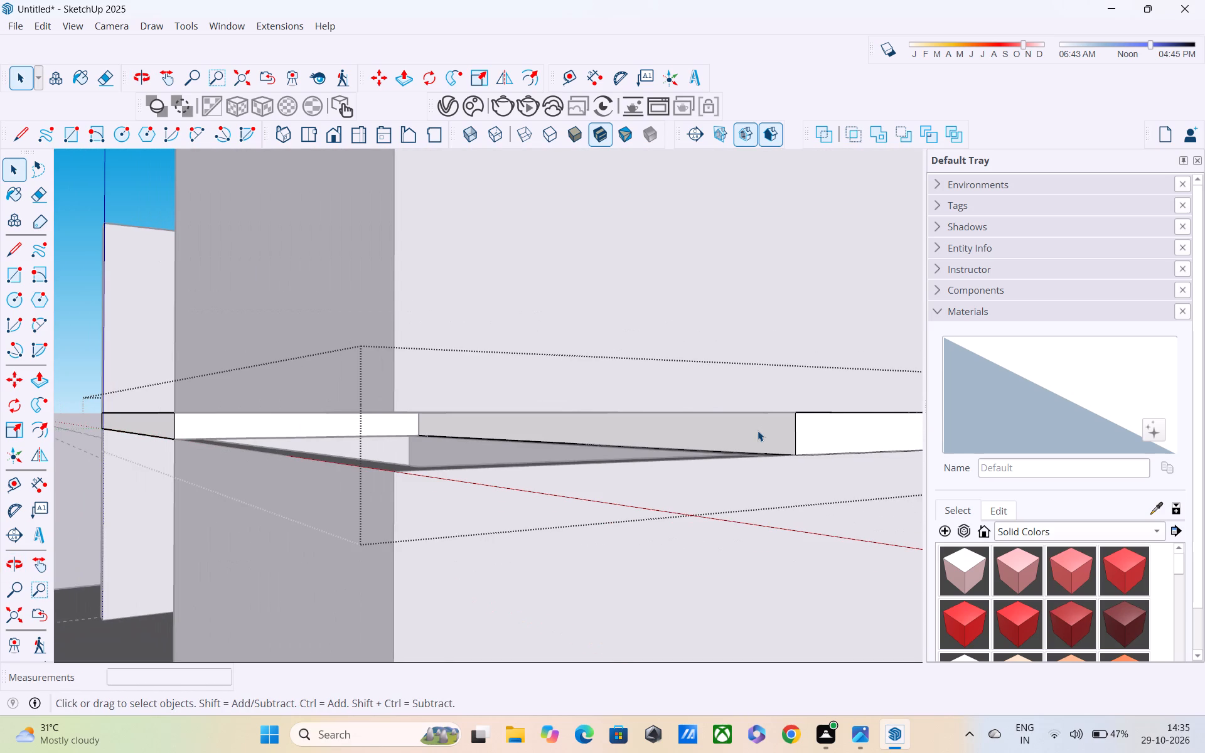
scroll(758, 430, down, 2)
middle_drag(758, 430, 809, 420)
scroll(791, 430, up, 1)
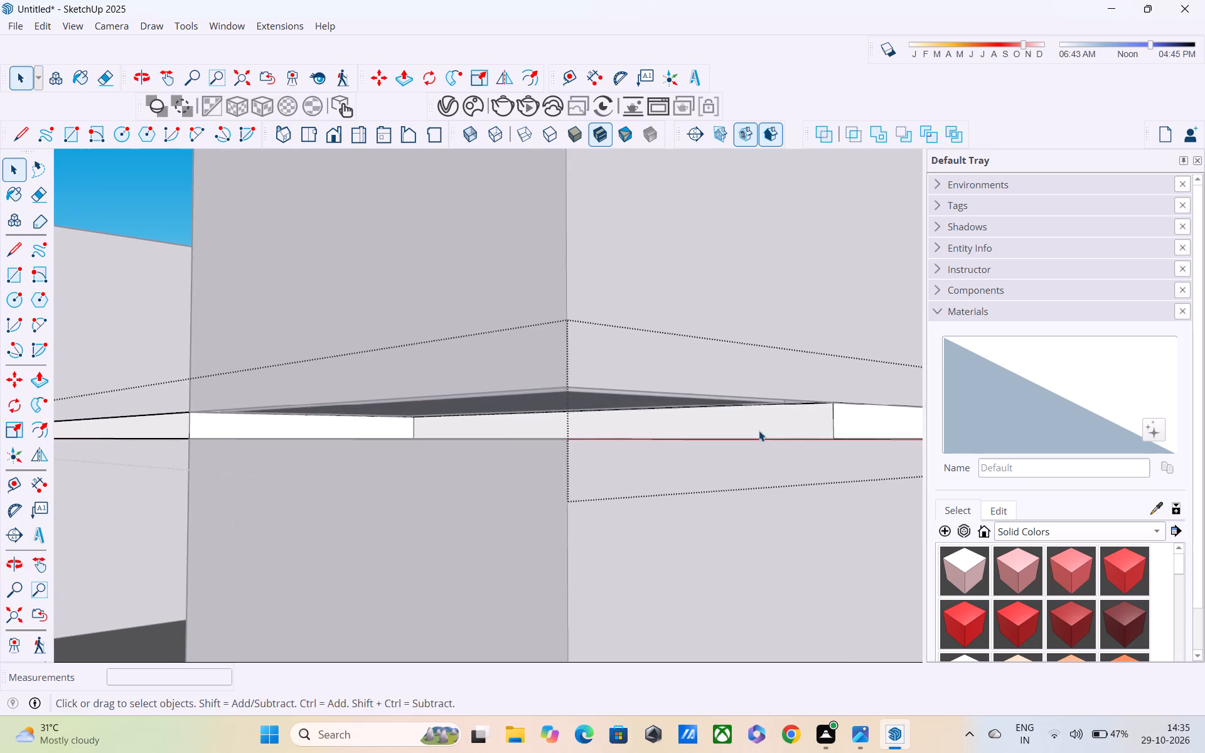
middle_drag(497, 437, 526, 478)
scroll(526, 497, up, 3)
scroll(526, 498, down, 11)
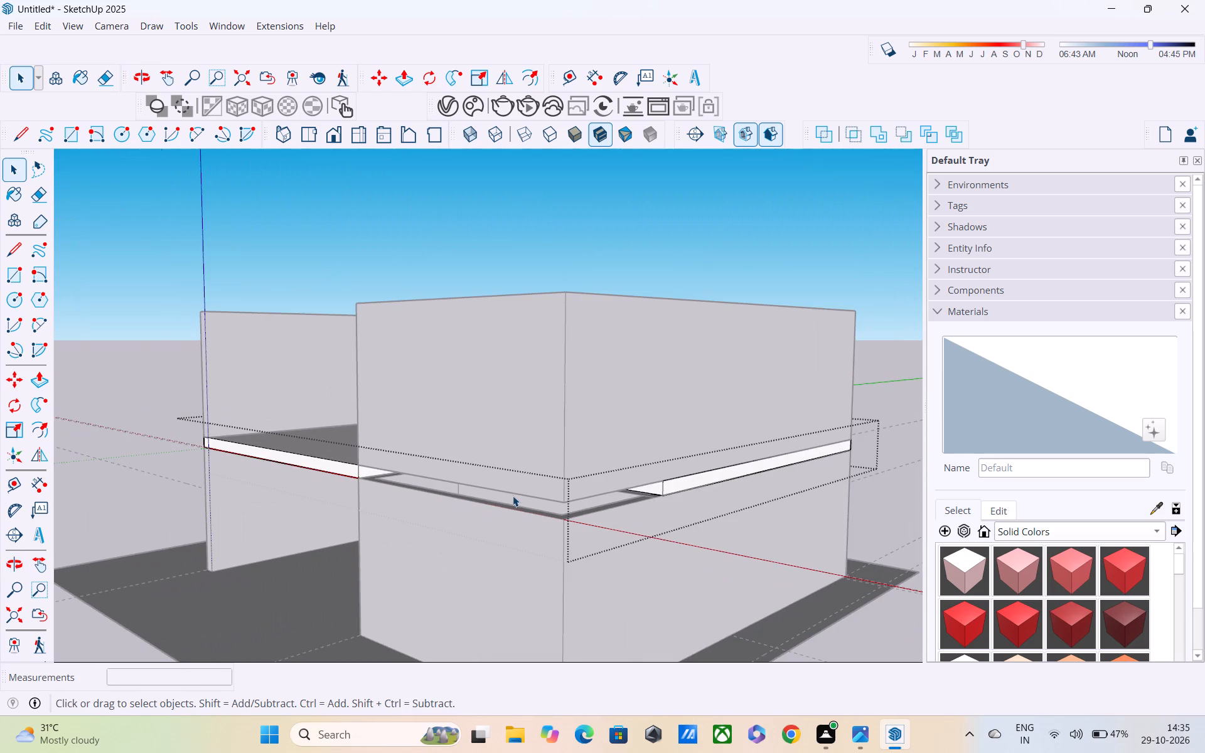
shift+middle_drag(538, 484, 593, 415)
click(168, 326)
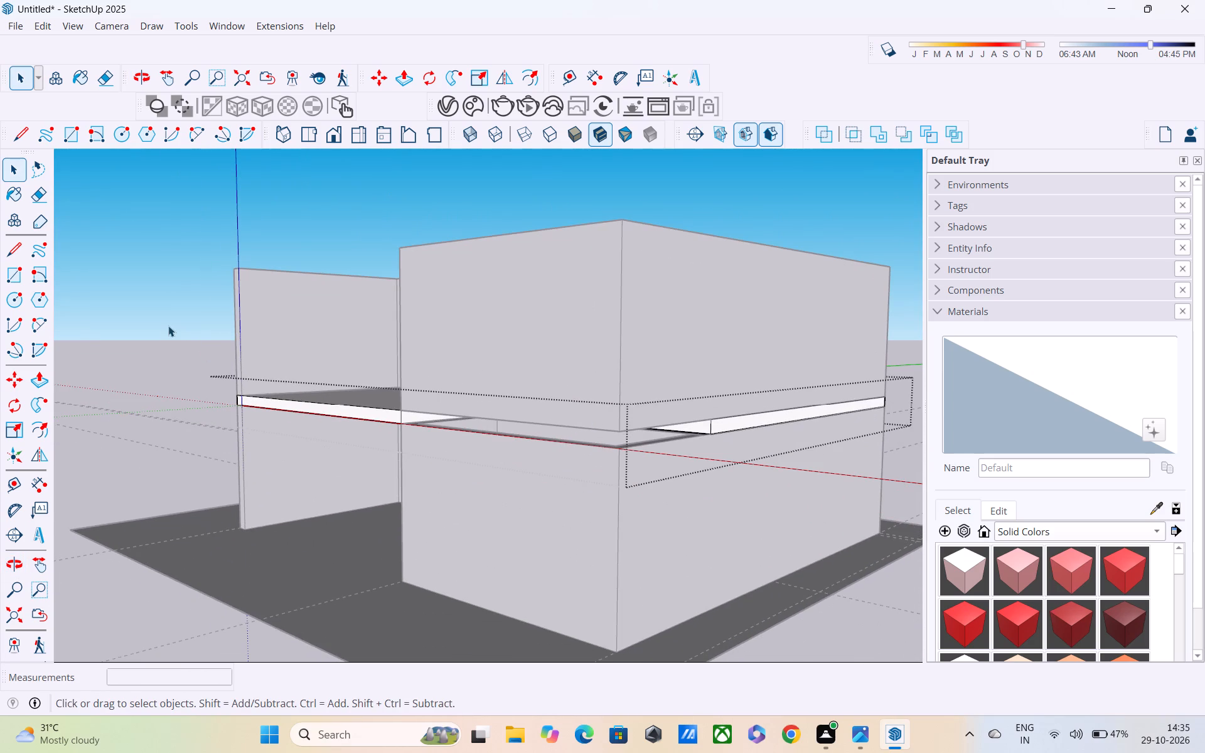
Inspect the roof slab's notch between the lower and upper corner room walls again from above and below.
scroll(499, 430, up, 1)
middle_drag(564, 427, 564, 433)
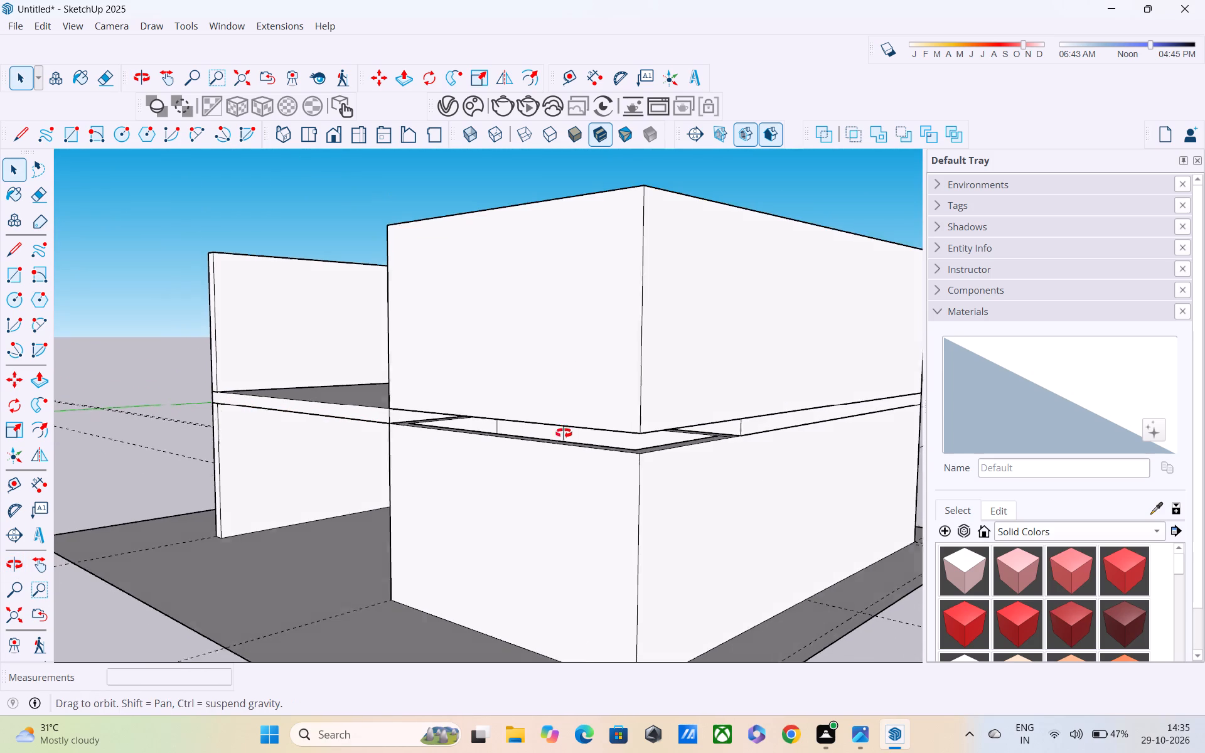
middle_drag(564, 433, 496, 504)
scroll(493, 516, up, 4)
double_click(505, 516)
middle_drag(521, 546, 573, 426)
scroll(569, 439, down, 4)
click(161, 458)
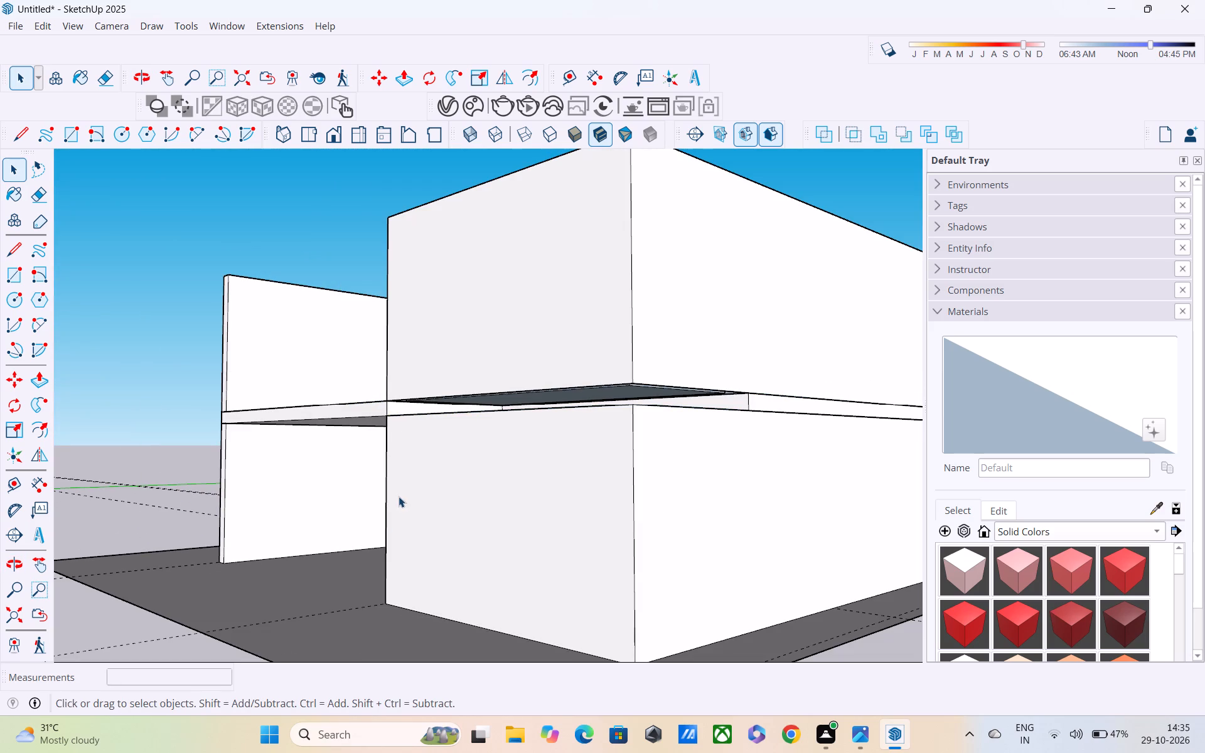
Push/Pull the top face of the lower corner room's walls up to the bottom corner of the upper-floor walls.
middle_drag(399, 498, 331, 609)
scroll(467, 579, up, 4)
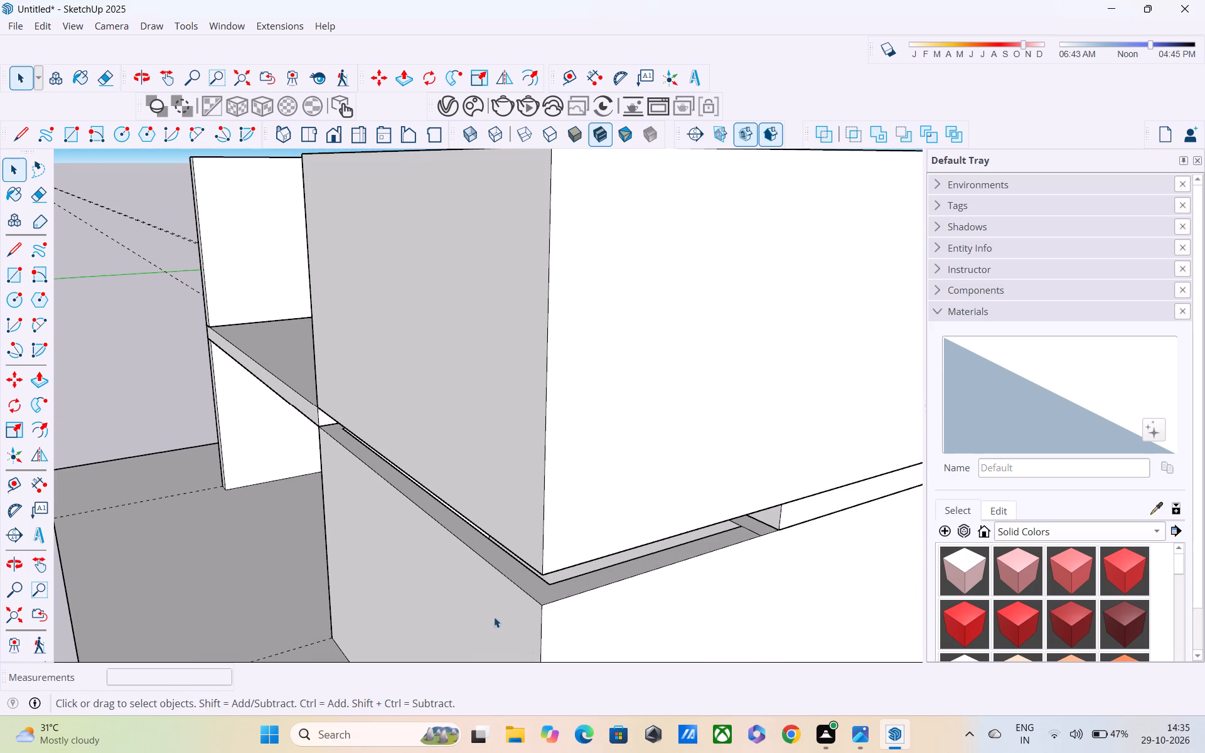
scroll(486, 569, up, 3)
click(487, 538)
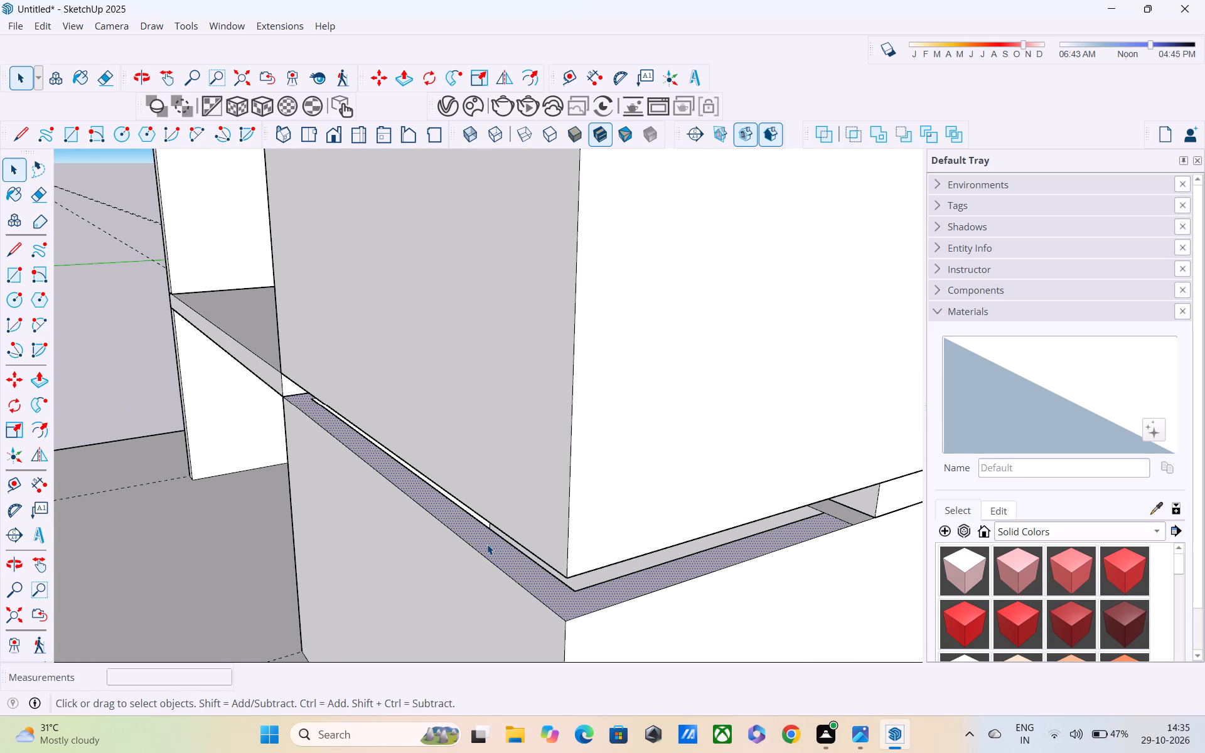
key(p)
click(488, 545)
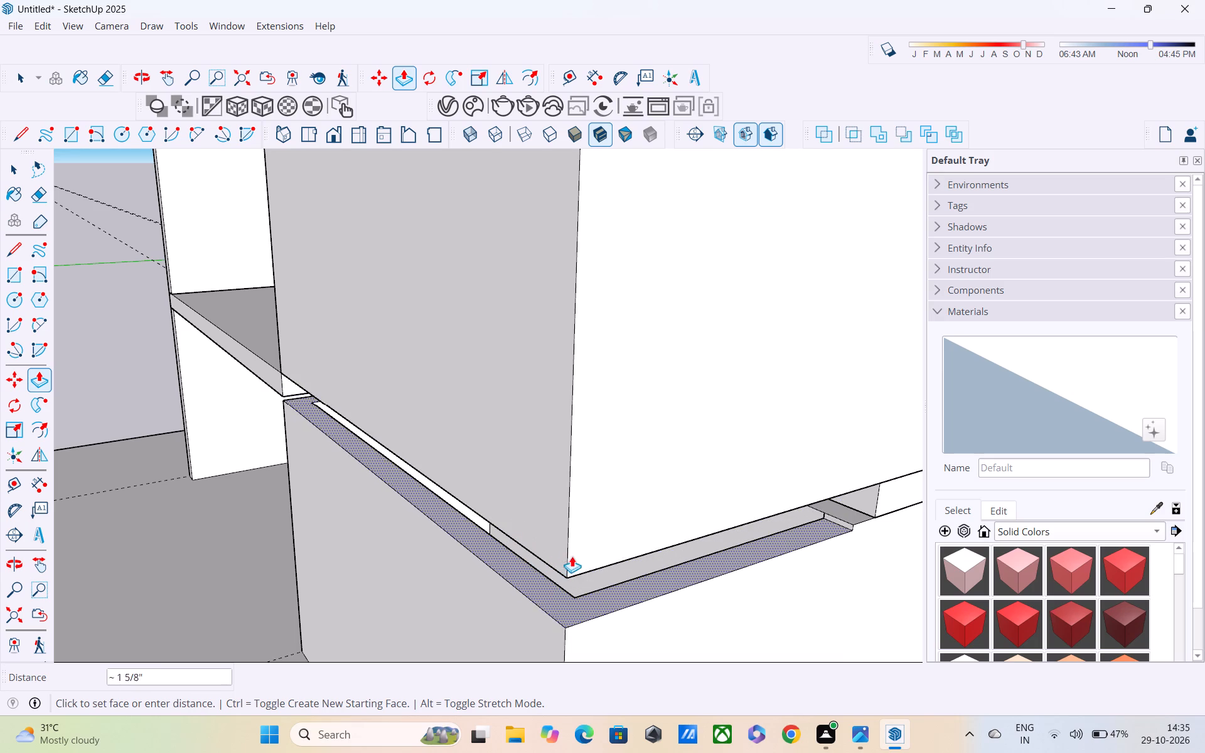
click(586, 574)
scroll(579, 577, down, 3)
middle_drag(579, 570, 584, 501)
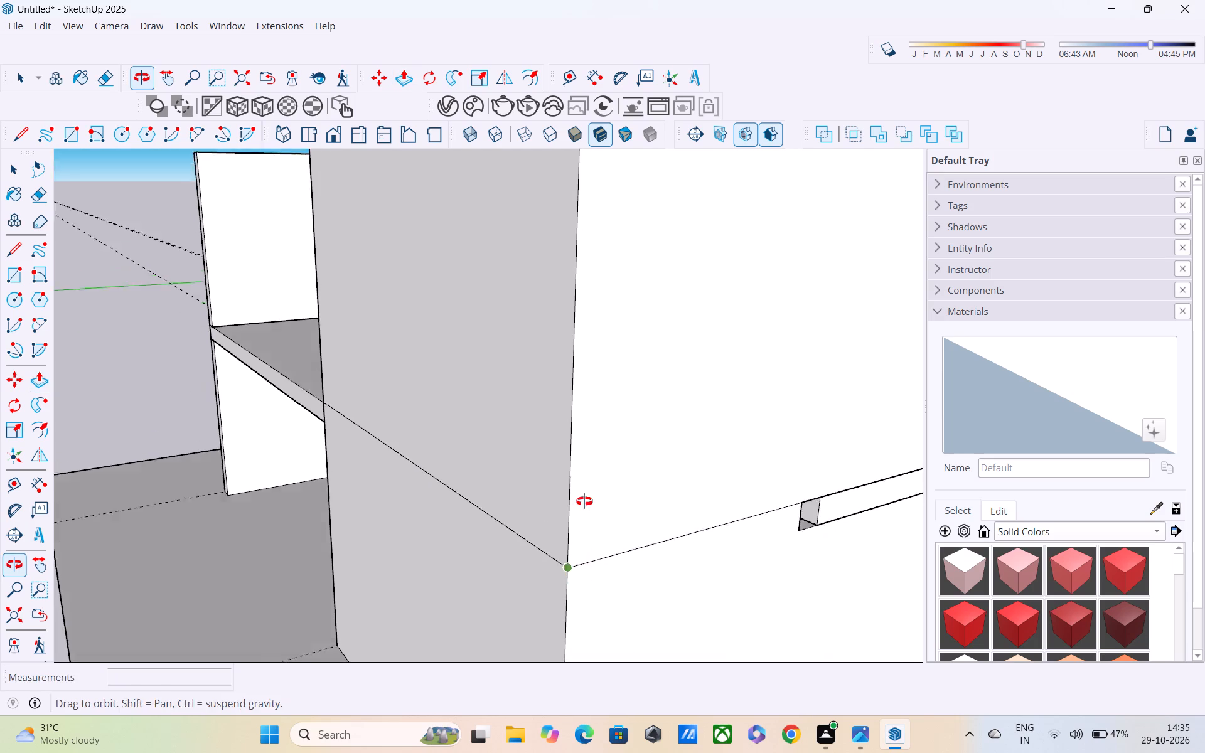
Erase the horizontal seam edges between the lower and upper walls on both outer faces of the corner room.
middle_drag(584, 501, 604, 462)
scroll(606, 462, down, 5)
middle_drag(624, 496, 736, 523)
scroll(736, 523, down, 6)
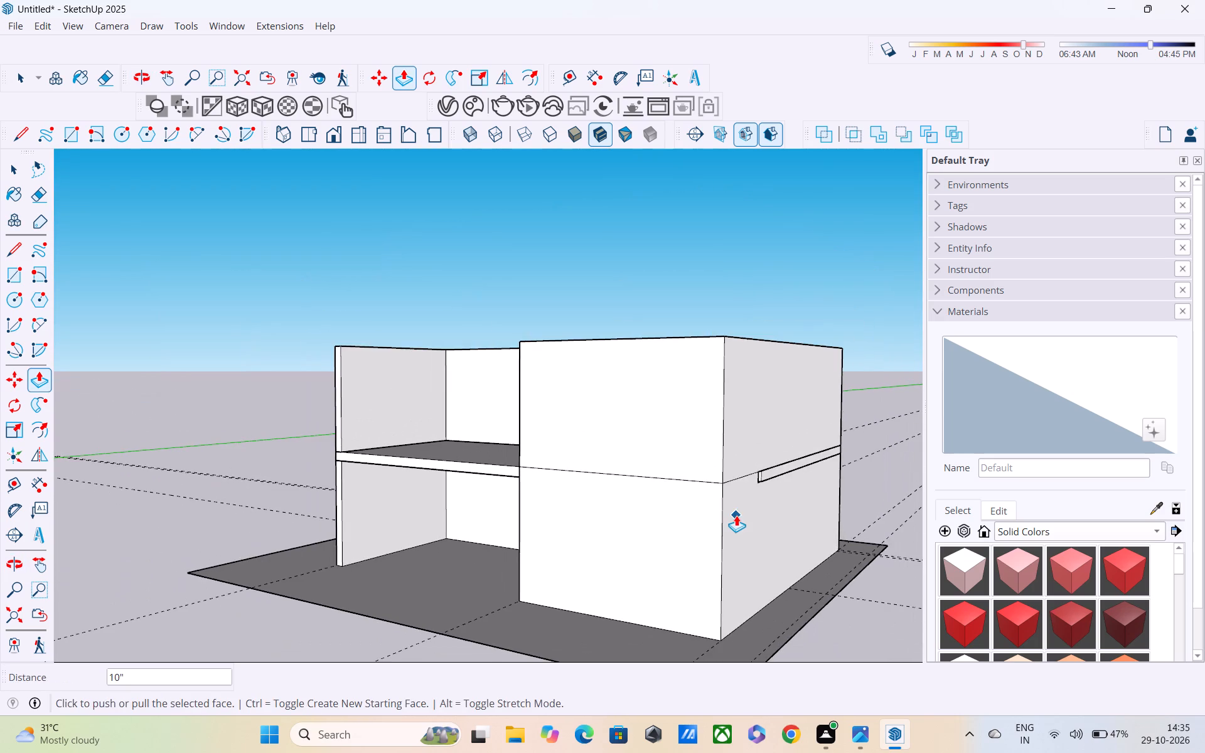
middle_drag(737, 514, 829, 520)
scroll(714, 500, up, 4)
key(e)
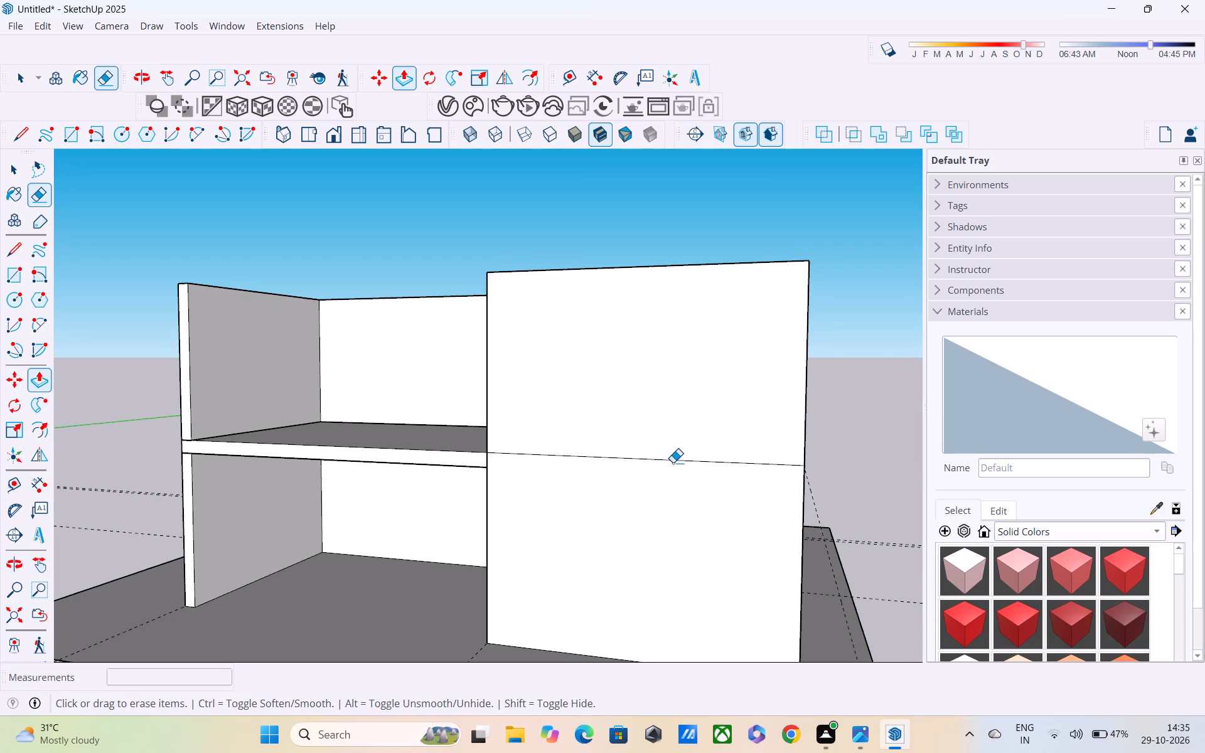
scroll(666, 455, up, 3)
drag(664, 452, 661, 476)
scroll(661, 476, down, 3)
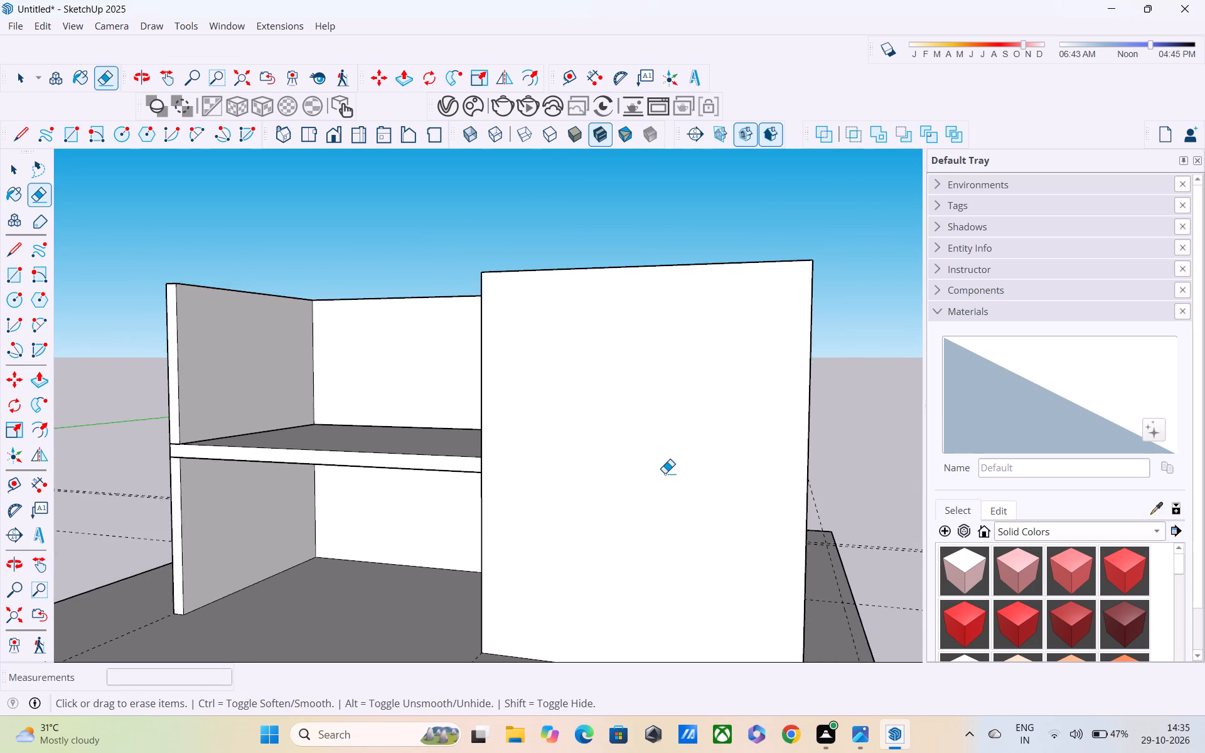
middle_drag(660, 471, 458, 440)
drag(627, 420, 621, 456)
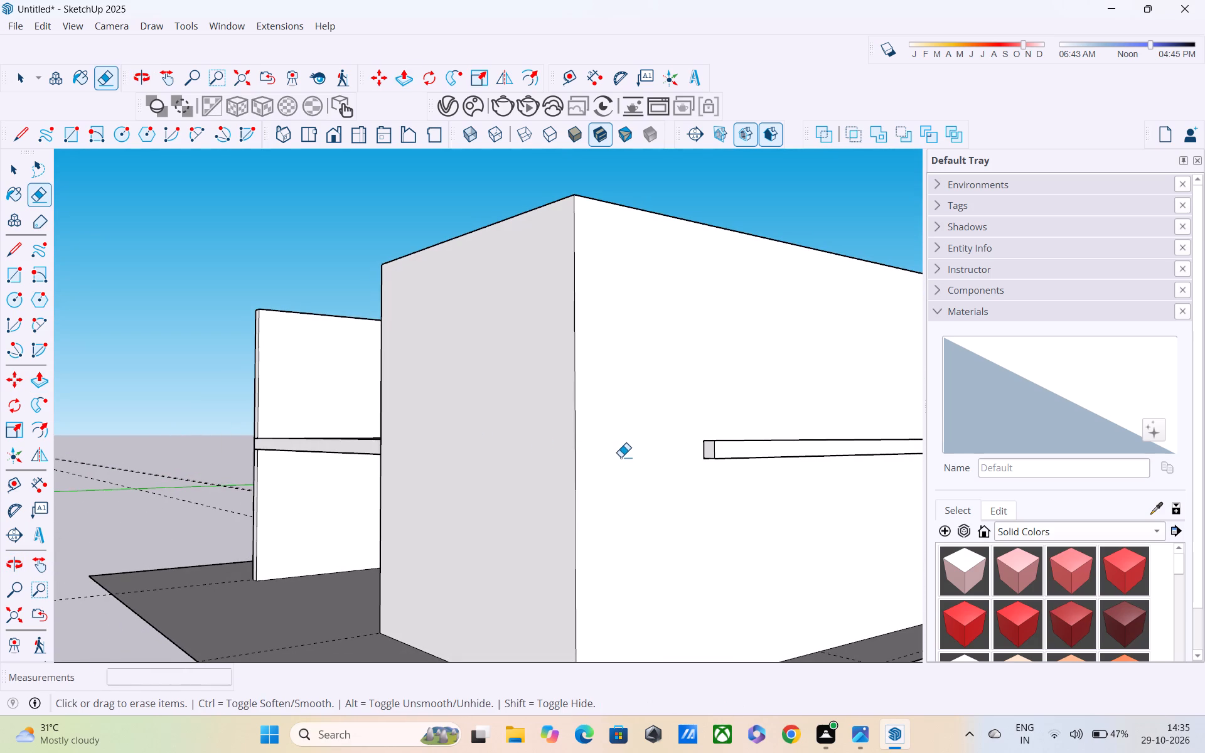
Inside the slab group, Push/Pull the slab's end face 9" to fill the gap in the side wall's slot, and close the group.
middle_drag(621, 461, 312, 477)
scroll(373, 484, up, 5)
scroll(444, 466, up, 5)
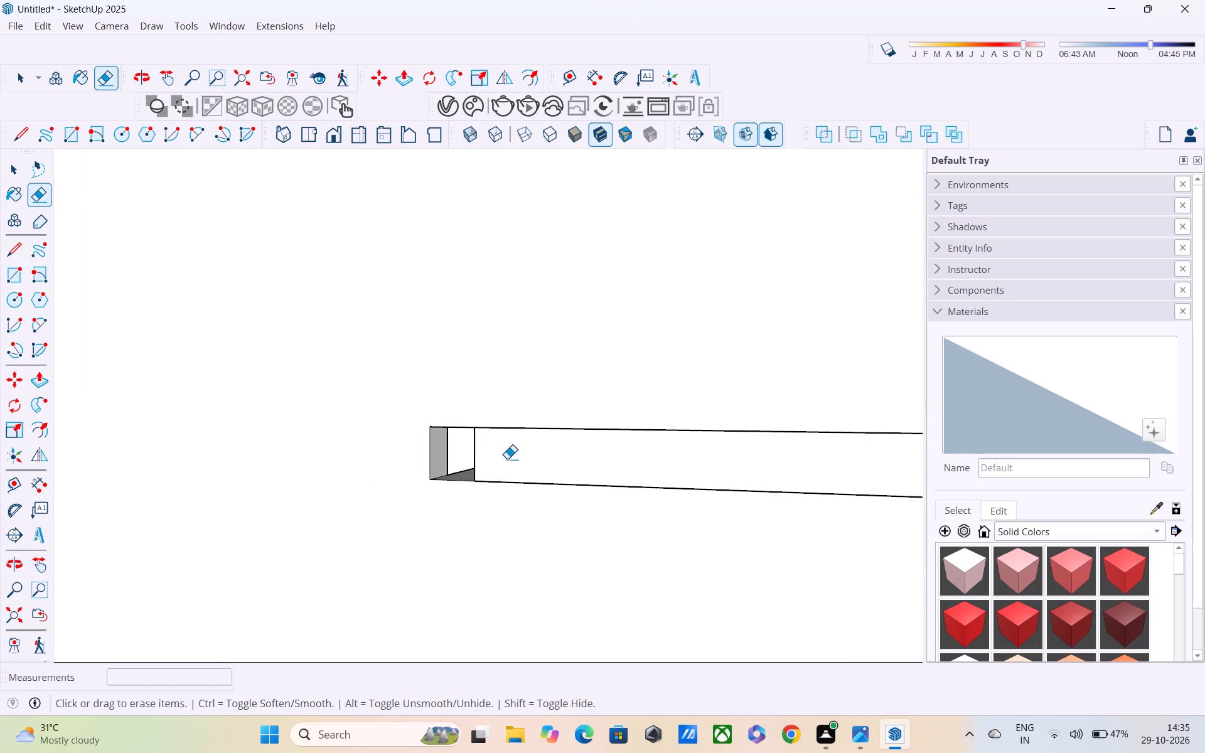
scroll(507, 459, up, 4)
middle_drag(508, 458, 758, 449)
scroll(702, 450, down, 6)
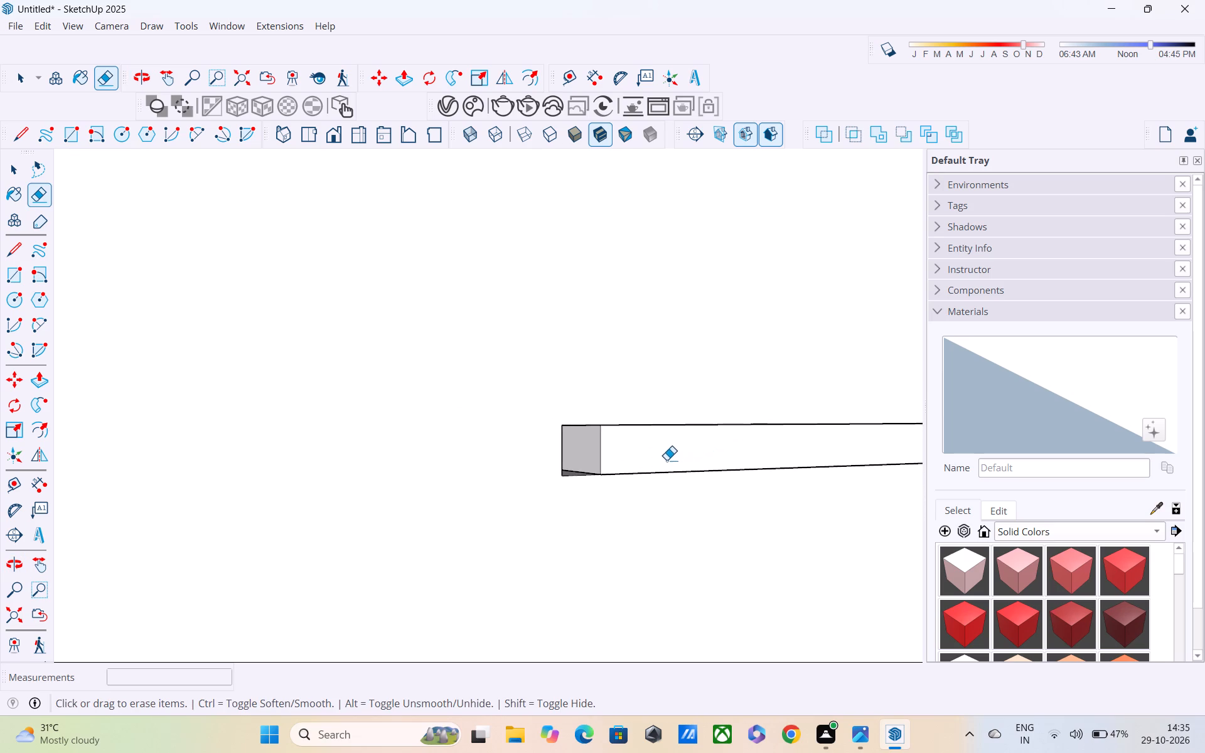
scroll(605, 468, up, 1)
key(space)
key(p)
scroll(597, 439, up, 3)
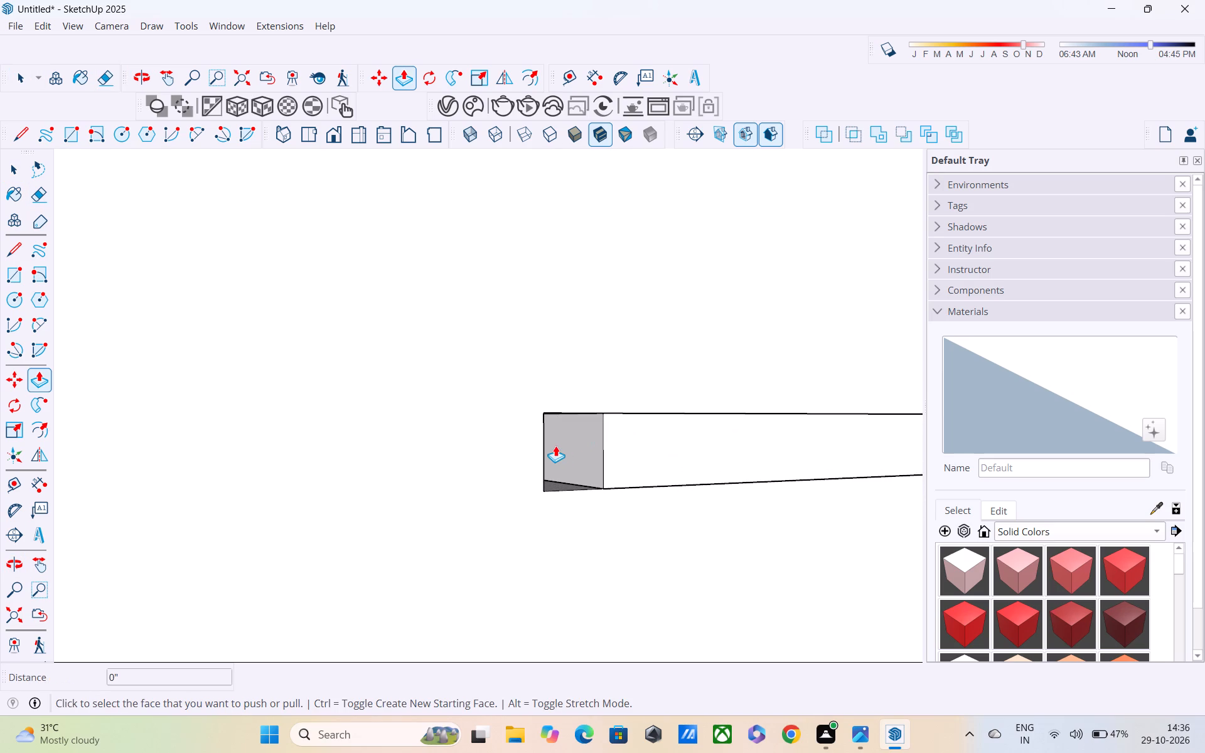
click(572, 457)
key(space)
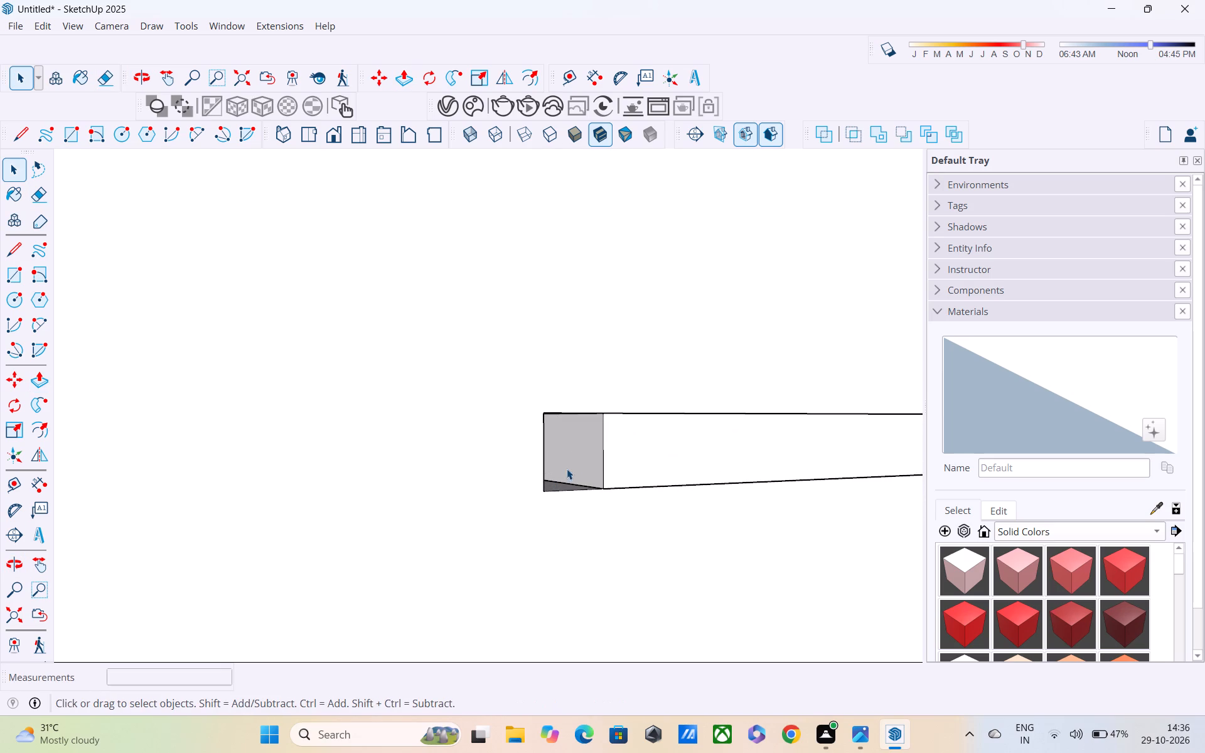
click(570, 454)
double_click(570, 454)
key(p)
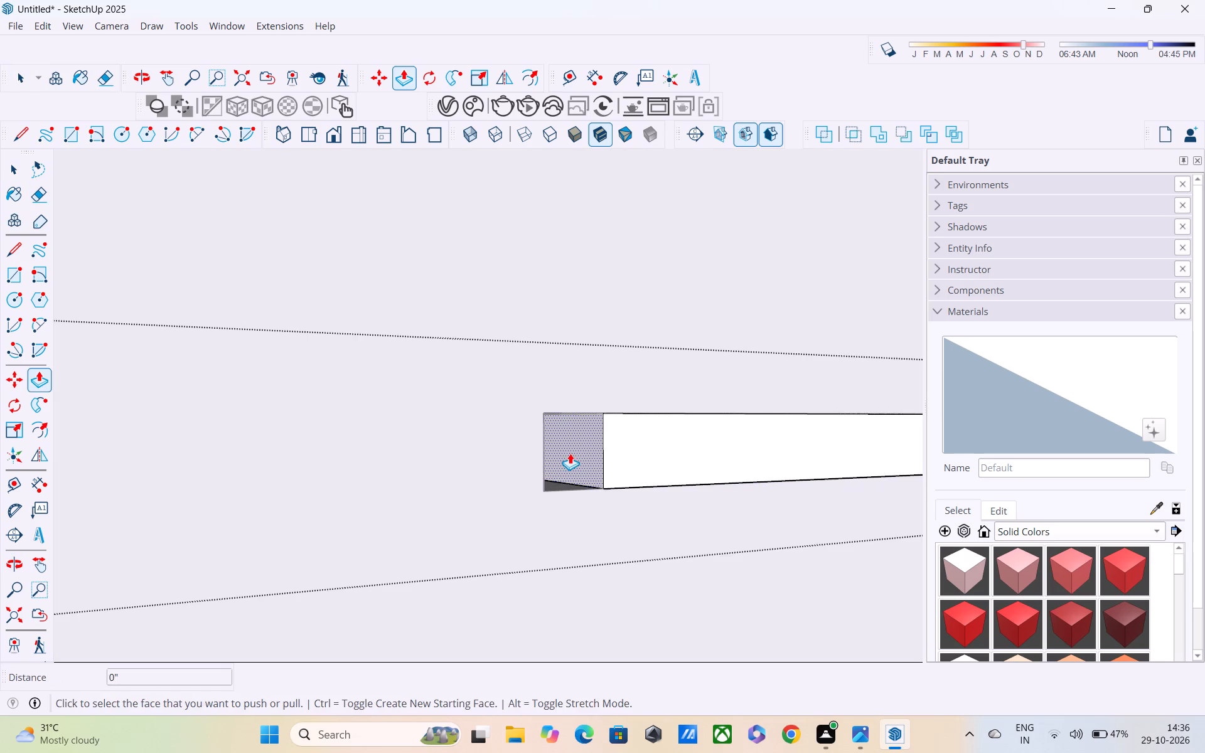
click(571, 452)
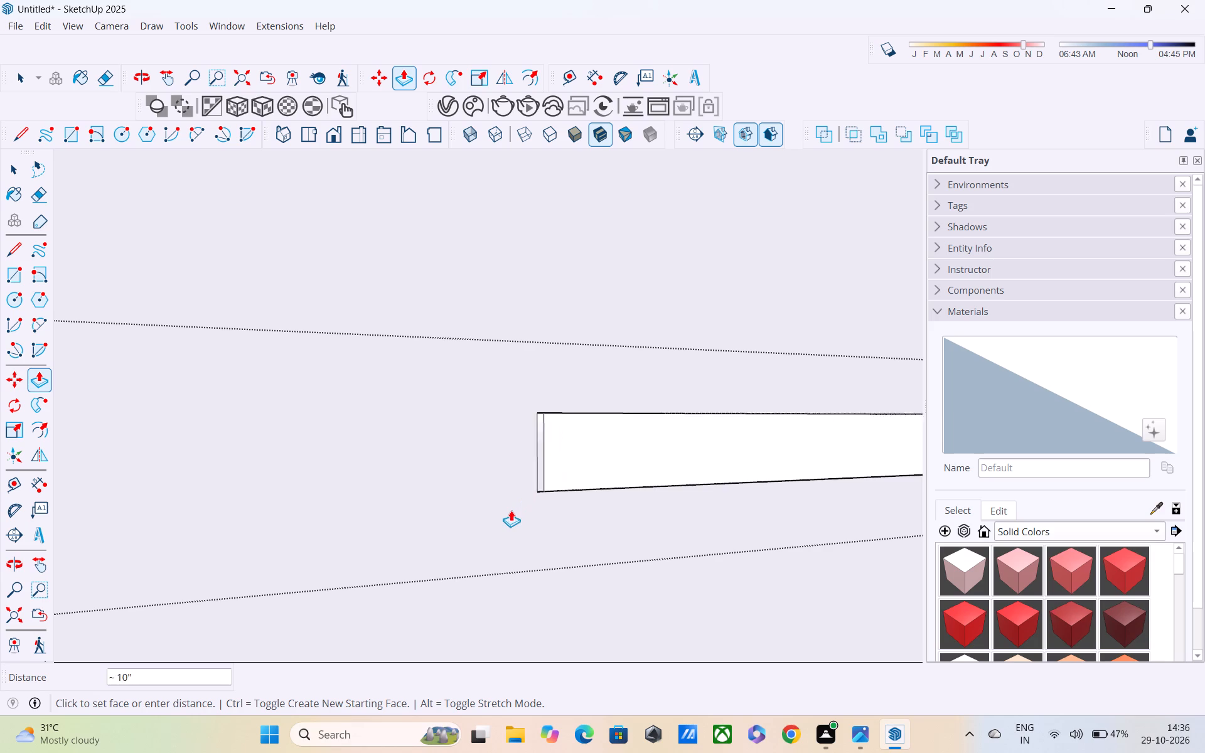
click(542, 423)
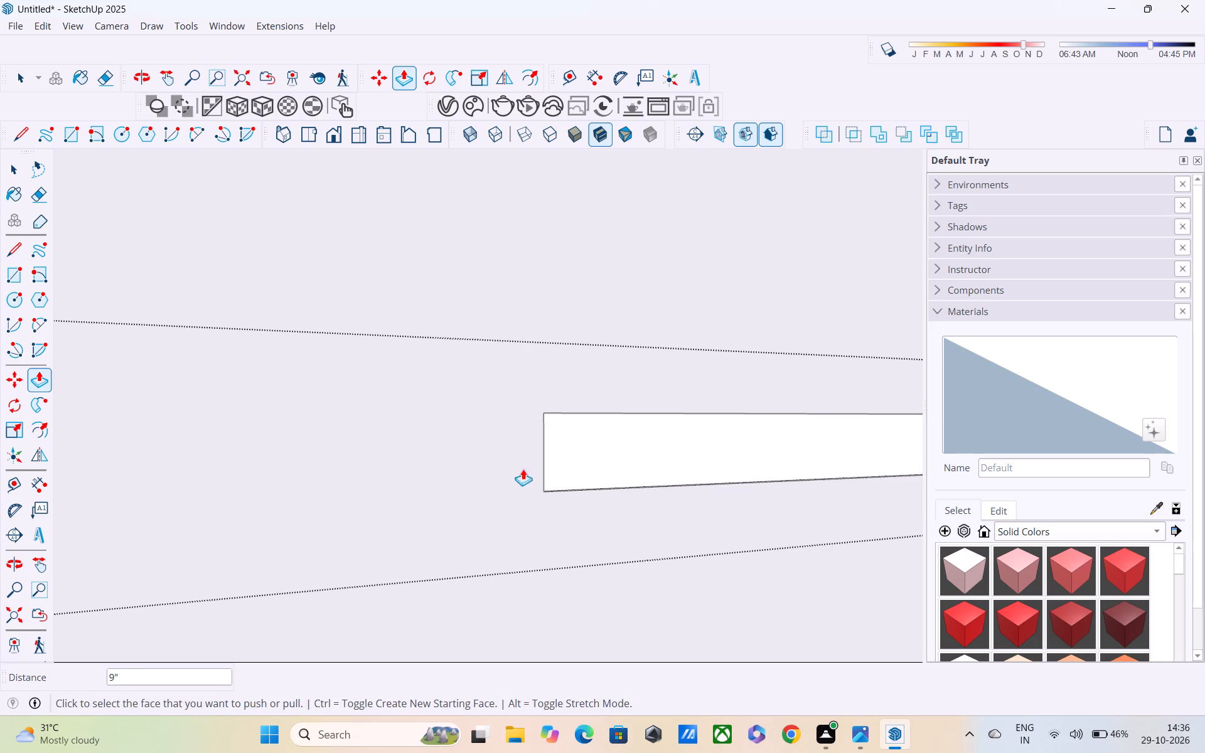
scroll(473, 501, down, 5)
scroll(97, 594, down, 6)
shift+middle_drag(97, 595, 483, 587)
scroll(485, 571, up, 1)
scroll(485, 571, down, 8)
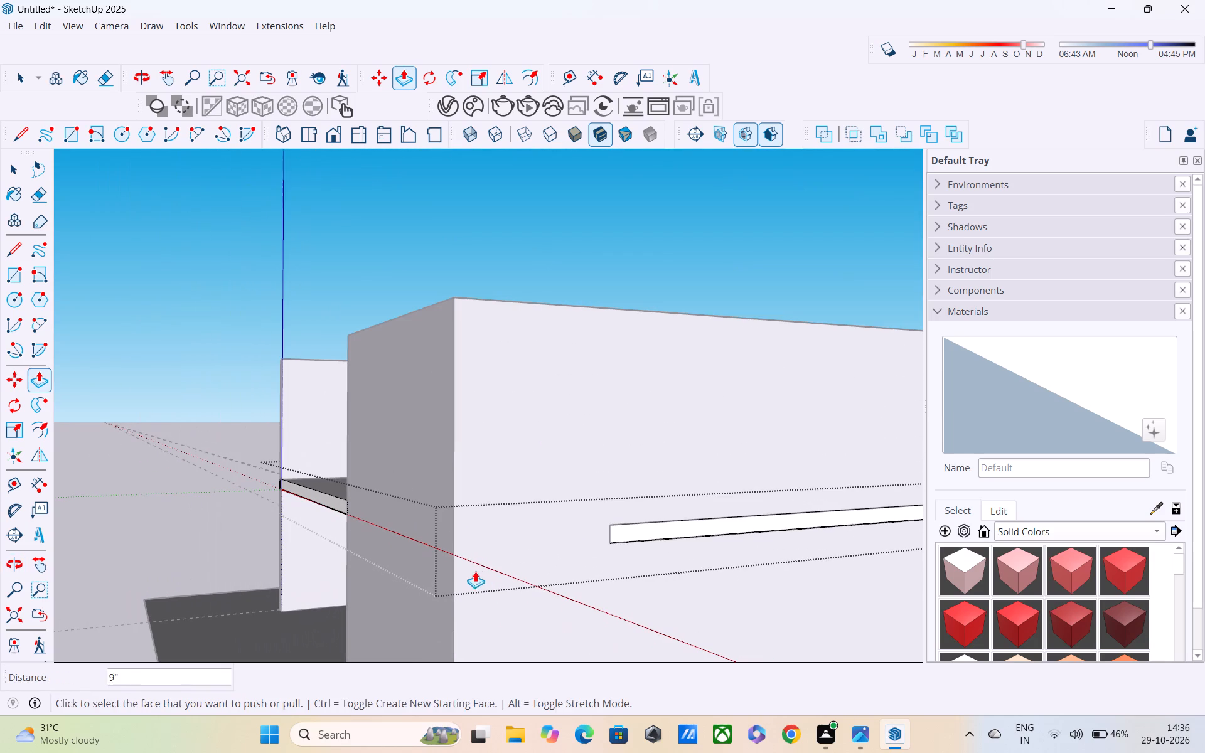
key(space)
click(205, 392)
Examine the upper floor's rooms and wall tops from above and along the open side of the house.
middle_drag(255, 424, 537, 471)
scroll(540, 469, up, 1)
scroll(546, 451, down, 7)
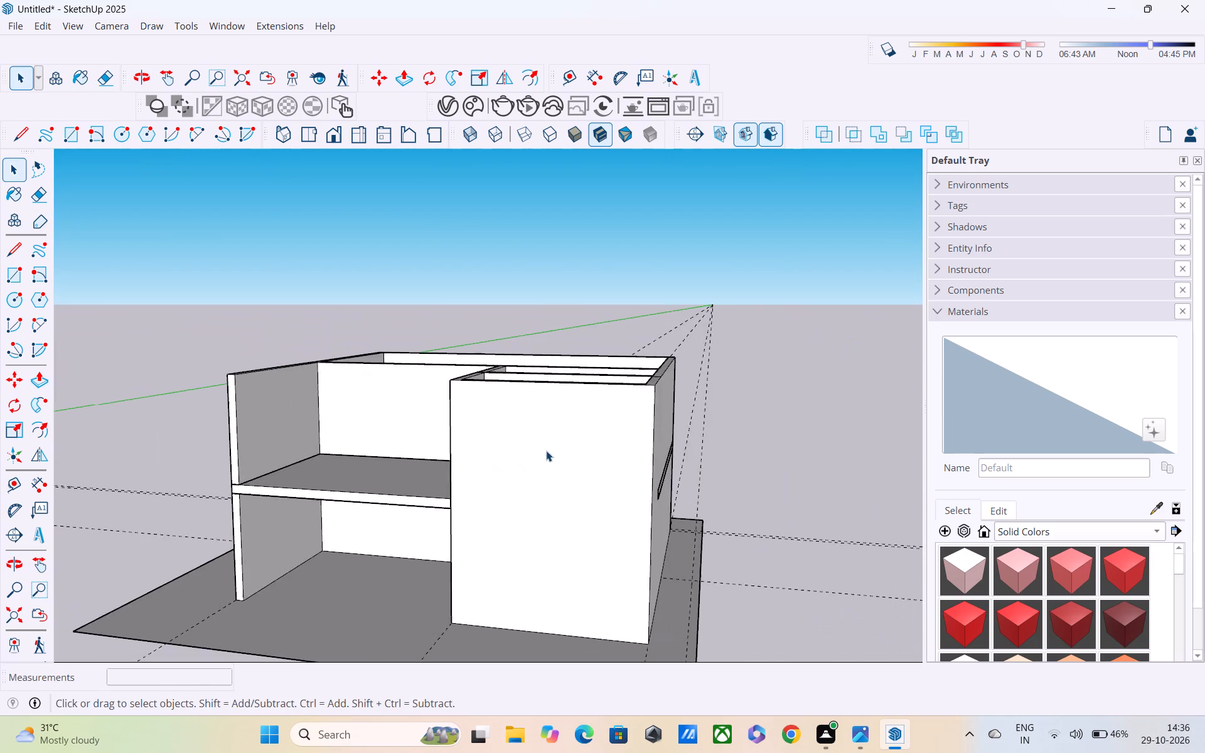
middle_drag(550, 467, 425, 454)
scroll(352, 463, up, 4)
middle_drag(350, 469, 341, 563)
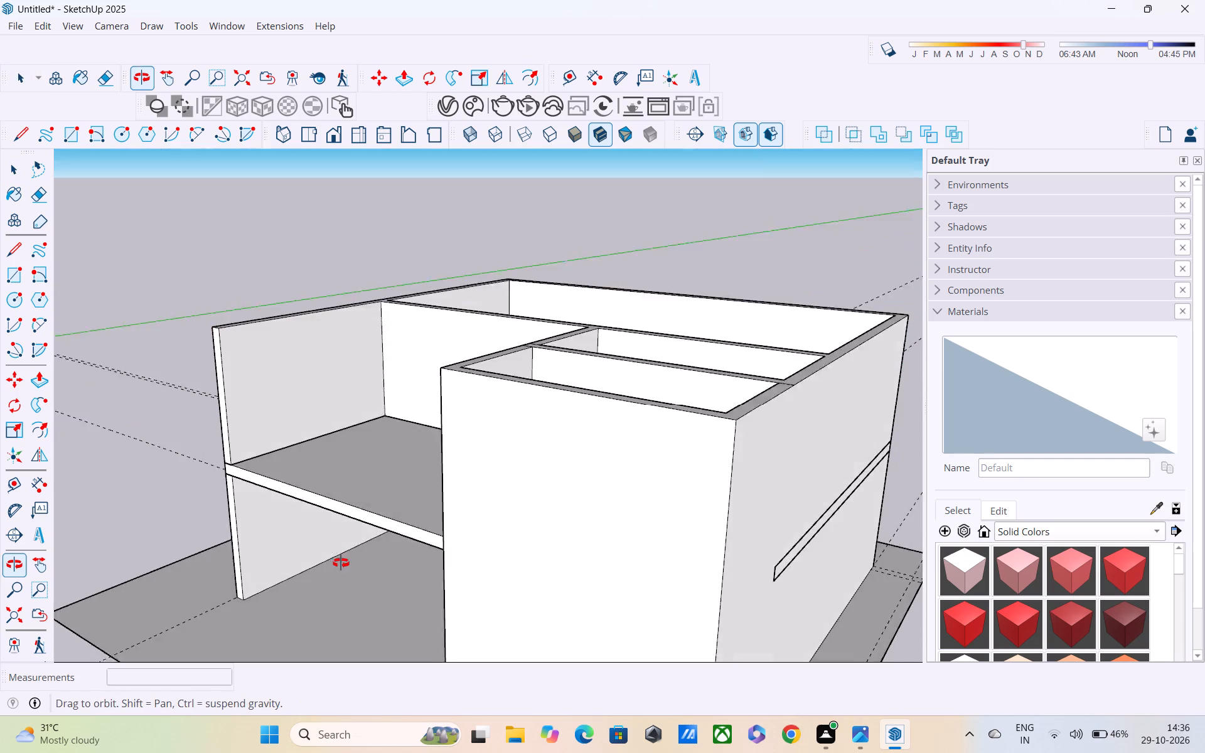
middle_drag(341, 563, 344, 557)
scroll(419, 427, up, 4)
middle_drag(414, 403, 564, 533)
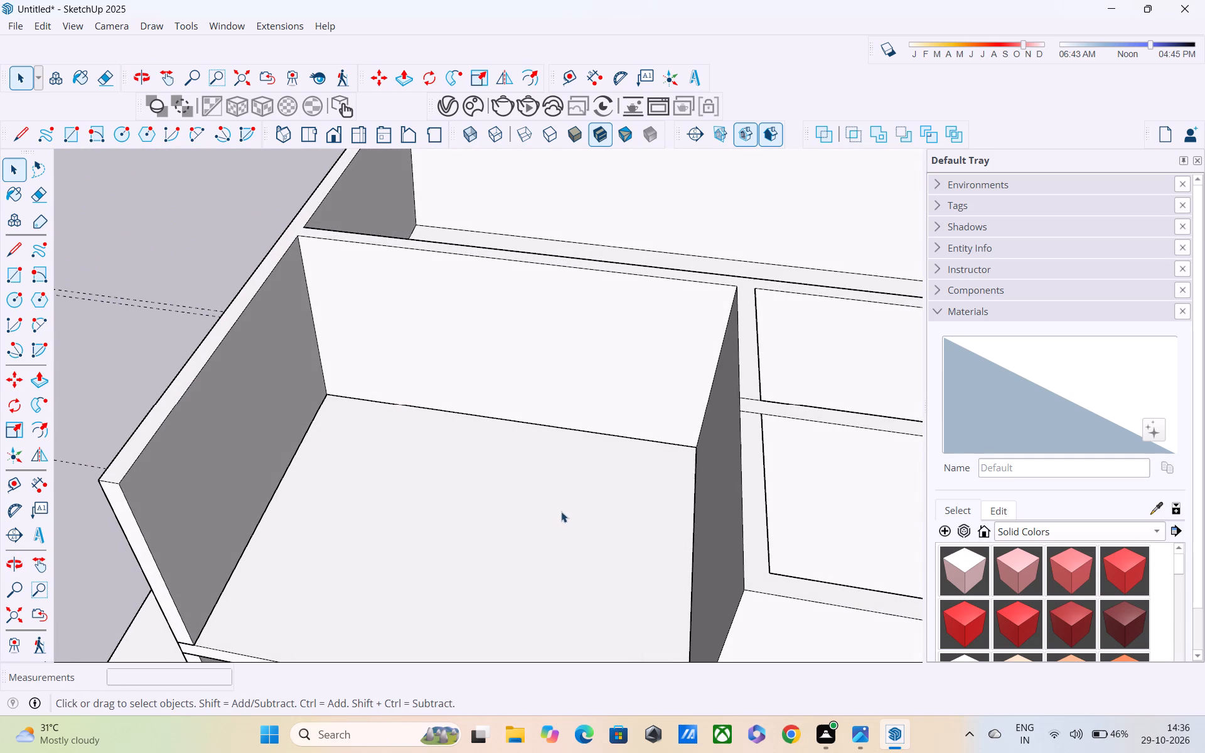
scroll(558, 494, down, 2)
shift+middle_drag(559, 496, 549, 604)
middle_drag(554, 543, 503, 495)
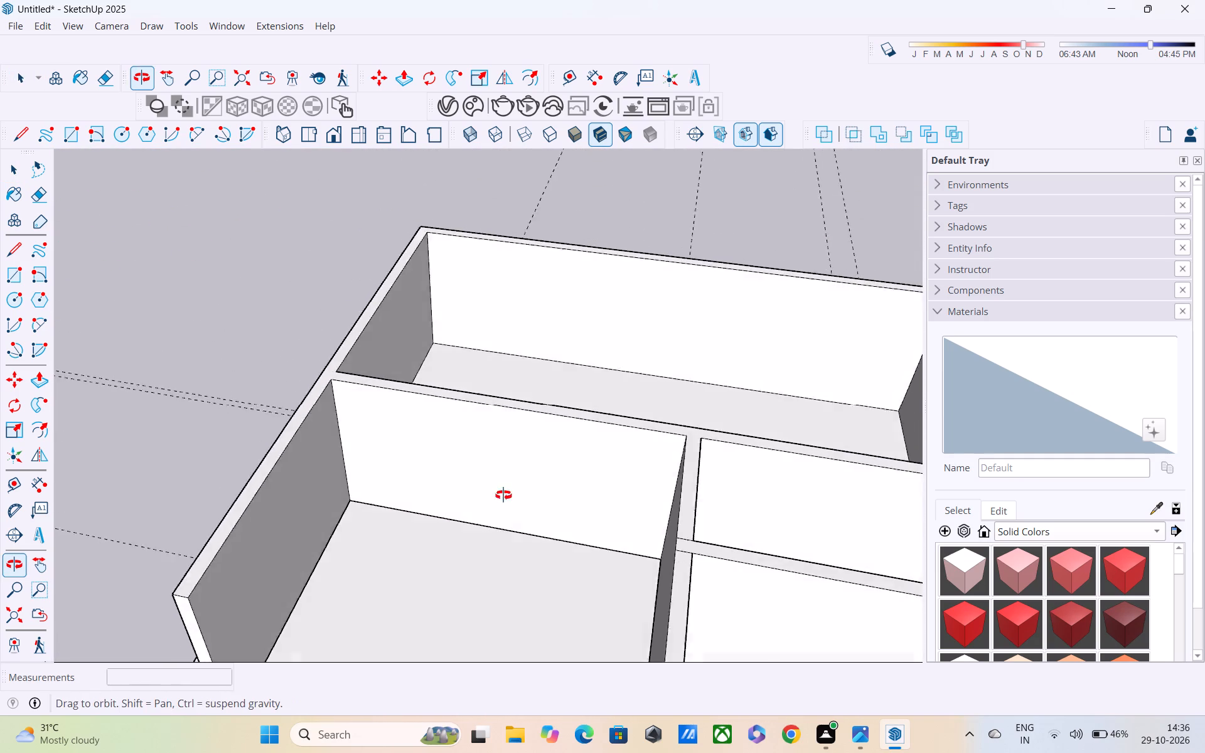
middle_drag(503, 495, 485, 471)
scroll(468, 434, up, 4)
key(space)
scroll(461, 417, up, 3)
shift+middle_drag(434, 403, 434, 408)
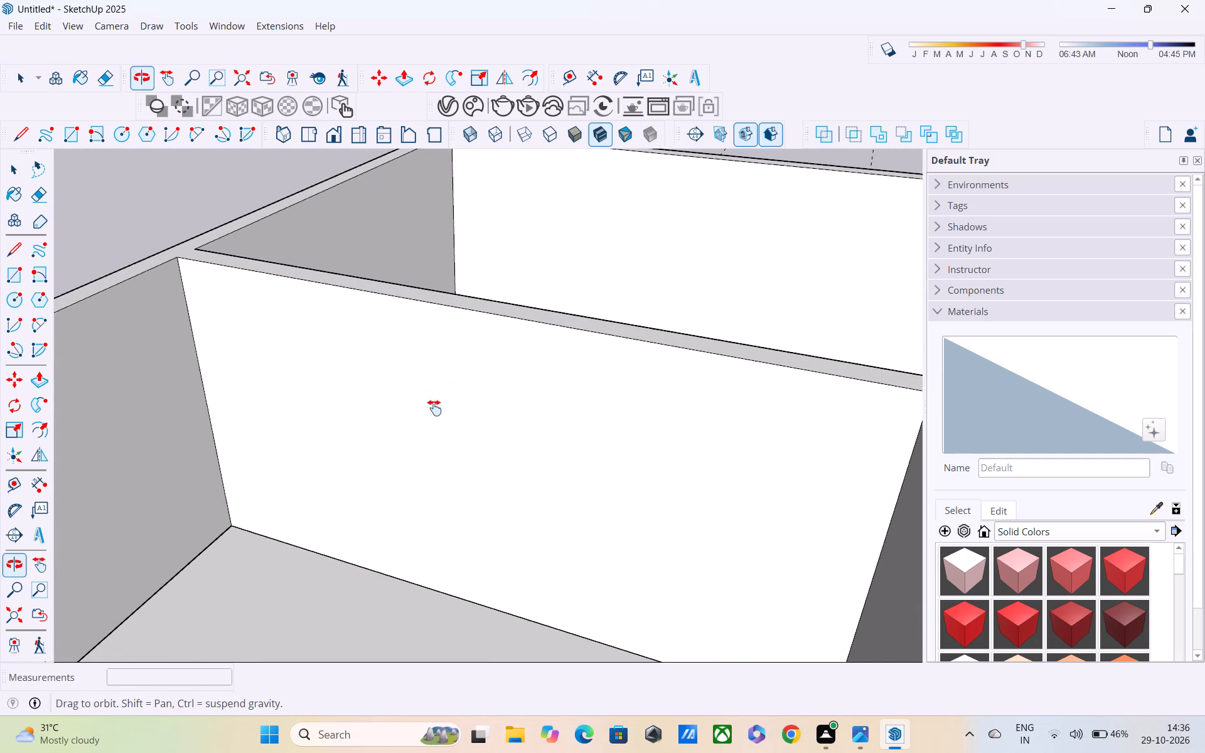
shift+middle_drag(434, 408, 500, 513)
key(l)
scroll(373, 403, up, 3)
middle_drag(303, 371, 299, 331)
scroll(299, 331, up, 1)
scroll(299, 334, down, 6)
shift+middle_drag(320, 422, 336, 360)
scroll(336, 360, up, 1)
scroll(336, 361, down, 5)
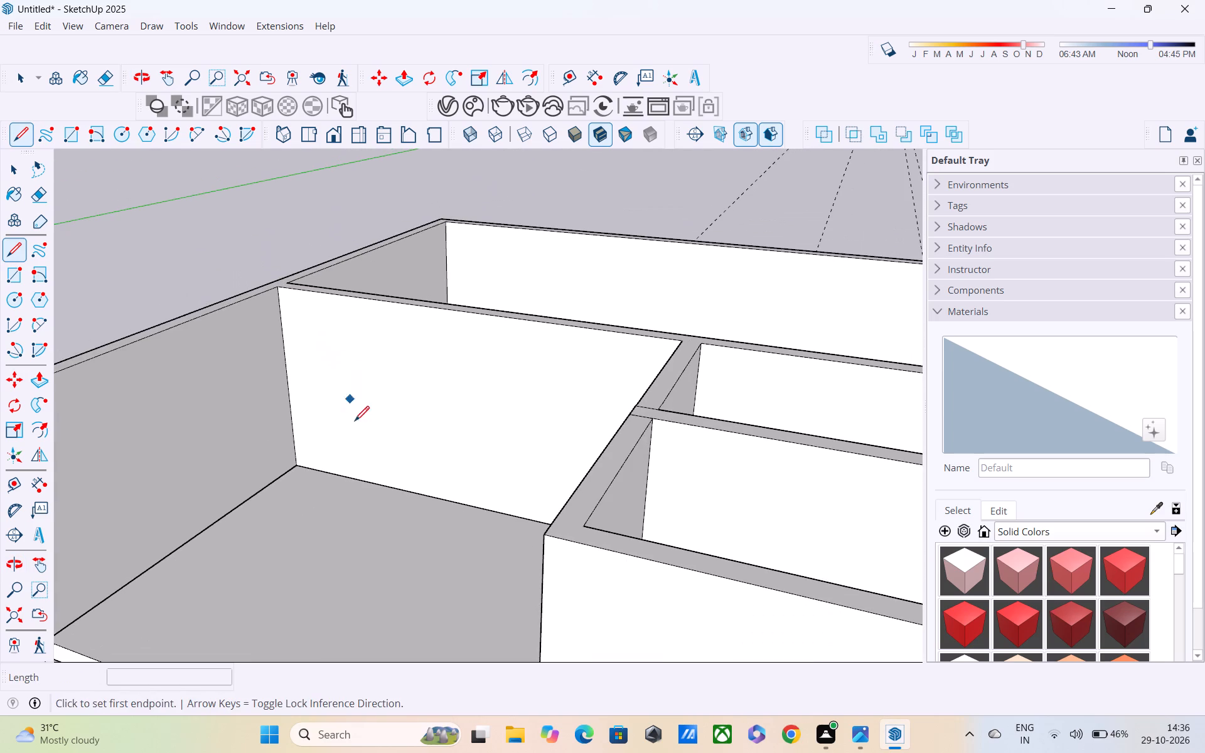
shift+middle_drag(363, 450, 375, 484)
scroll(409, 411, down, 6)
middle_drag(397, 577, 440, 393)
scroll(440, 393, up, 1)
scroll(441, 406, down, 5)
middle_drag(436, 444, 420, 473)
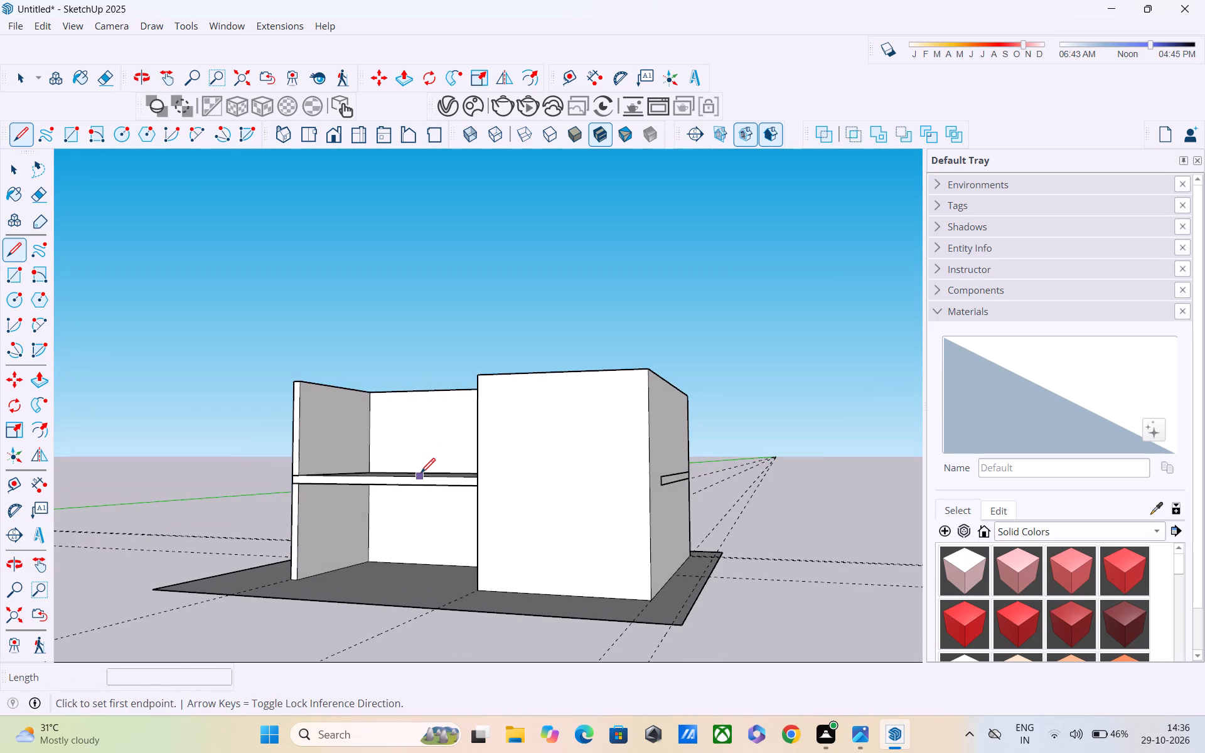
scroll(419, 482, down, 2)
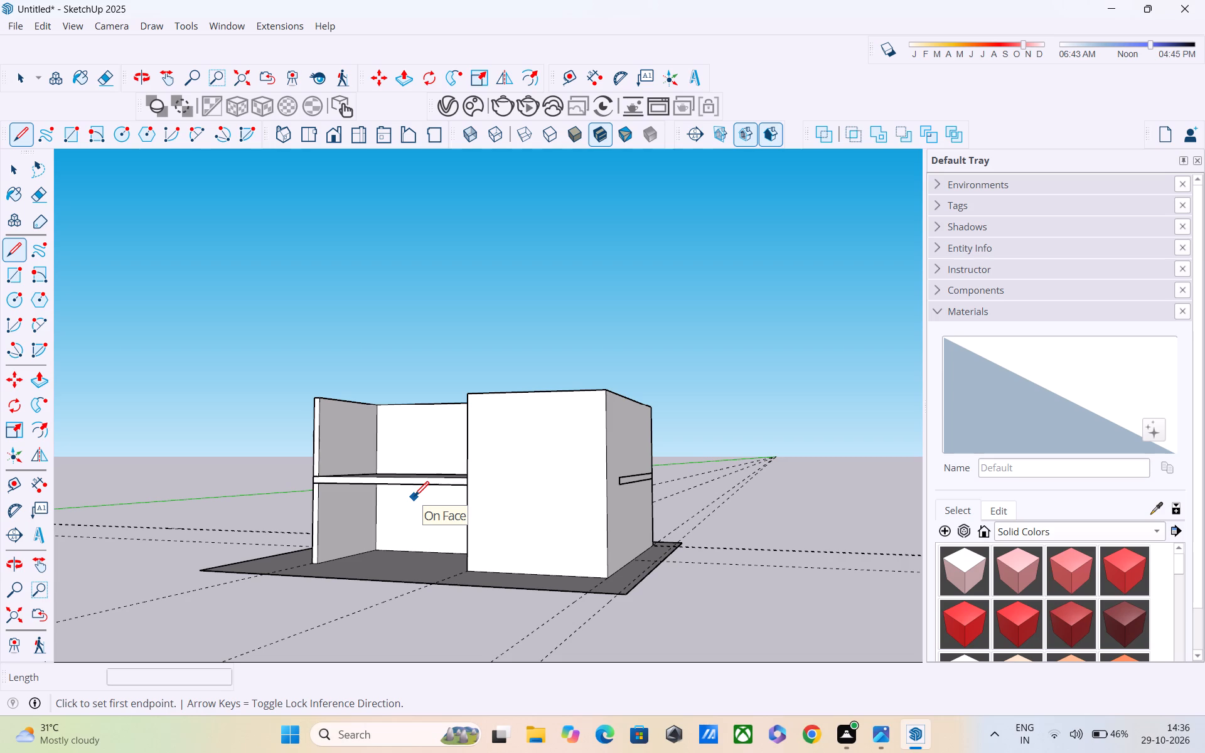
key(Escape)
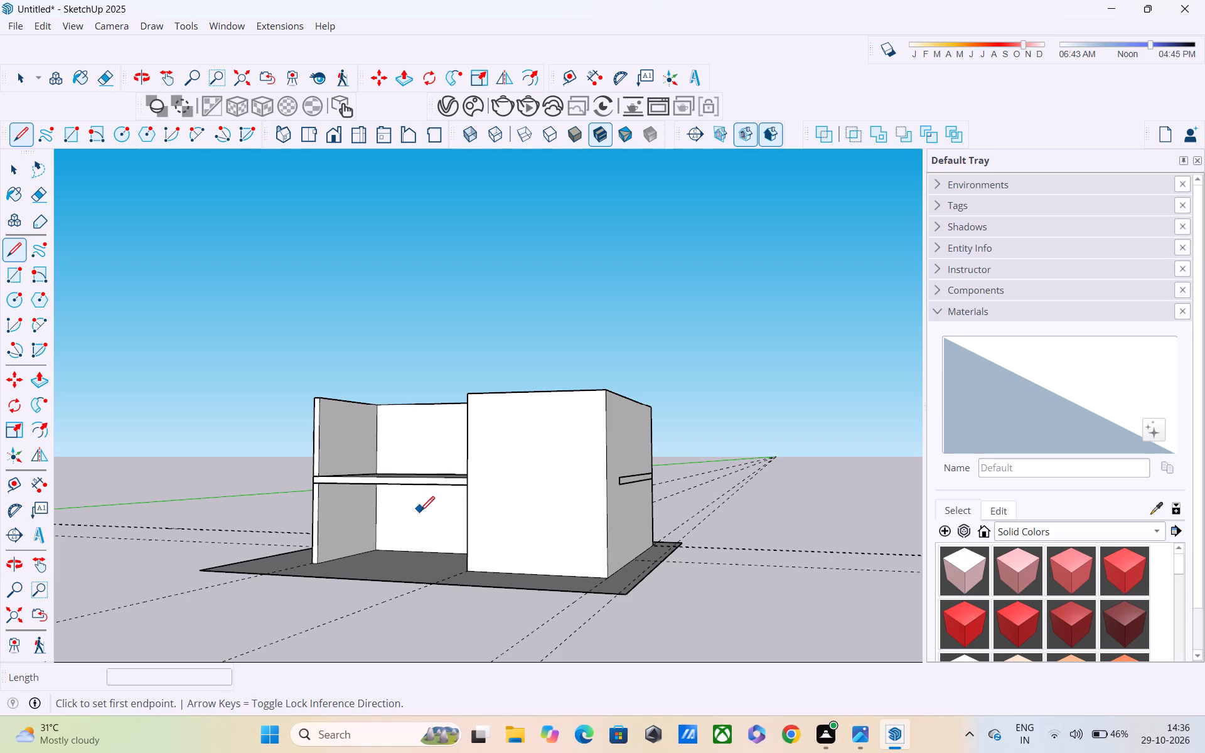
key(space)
Inspect the two-storey house from above, from ground level and around the corner room.
middle_drag(438, 515, 368, 597)
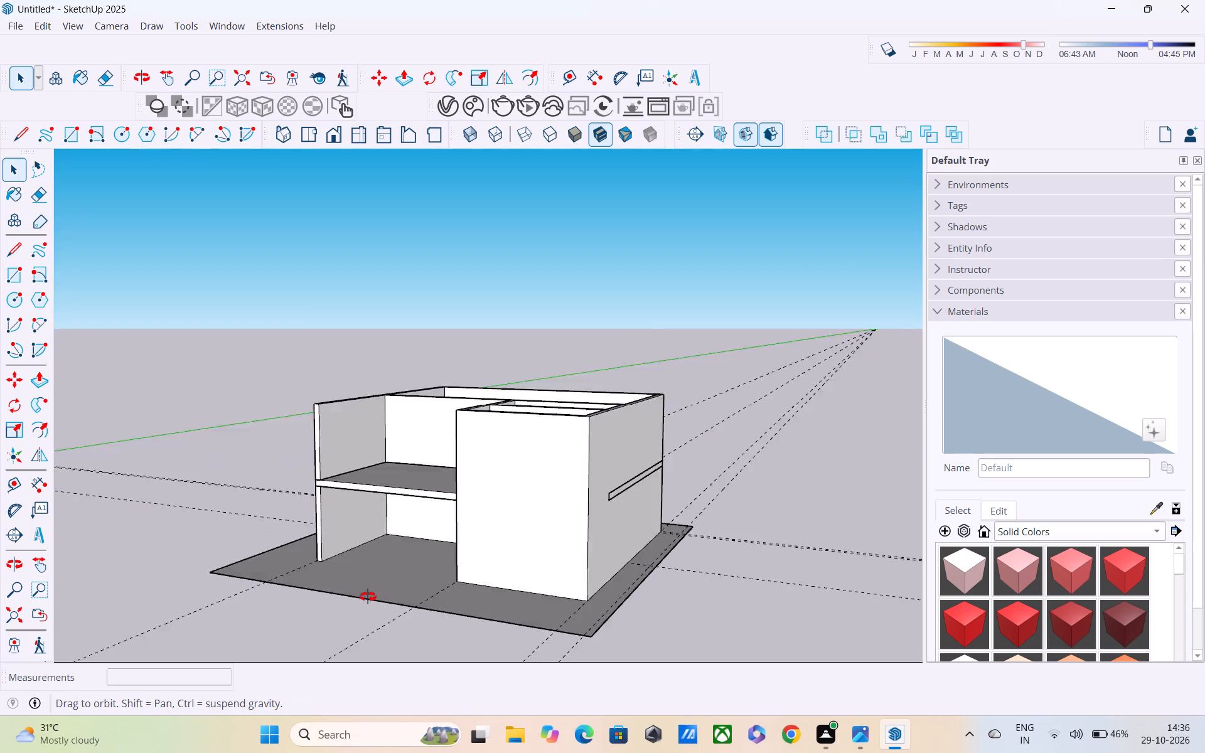
middle_drag(368, 597, 244, 649)
scroll(296, 592, down, 1)
scroll(575, 395, up, 3)
scroll(454, 509, up, 2)
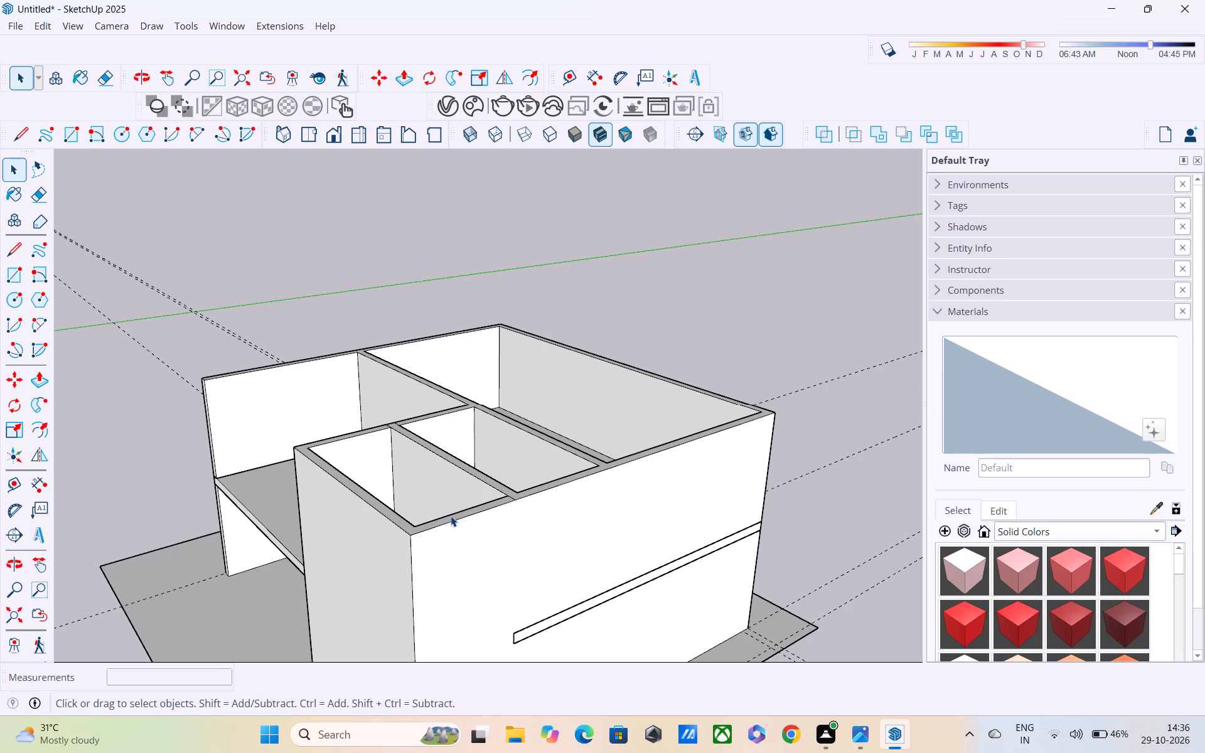
middle_drag(441, 430, 510, 370)
middle_drag(510, 370, 565, 311)
middle_drag(415, 542, 618, 371)
middle_drag(612, 401, 476, 593)
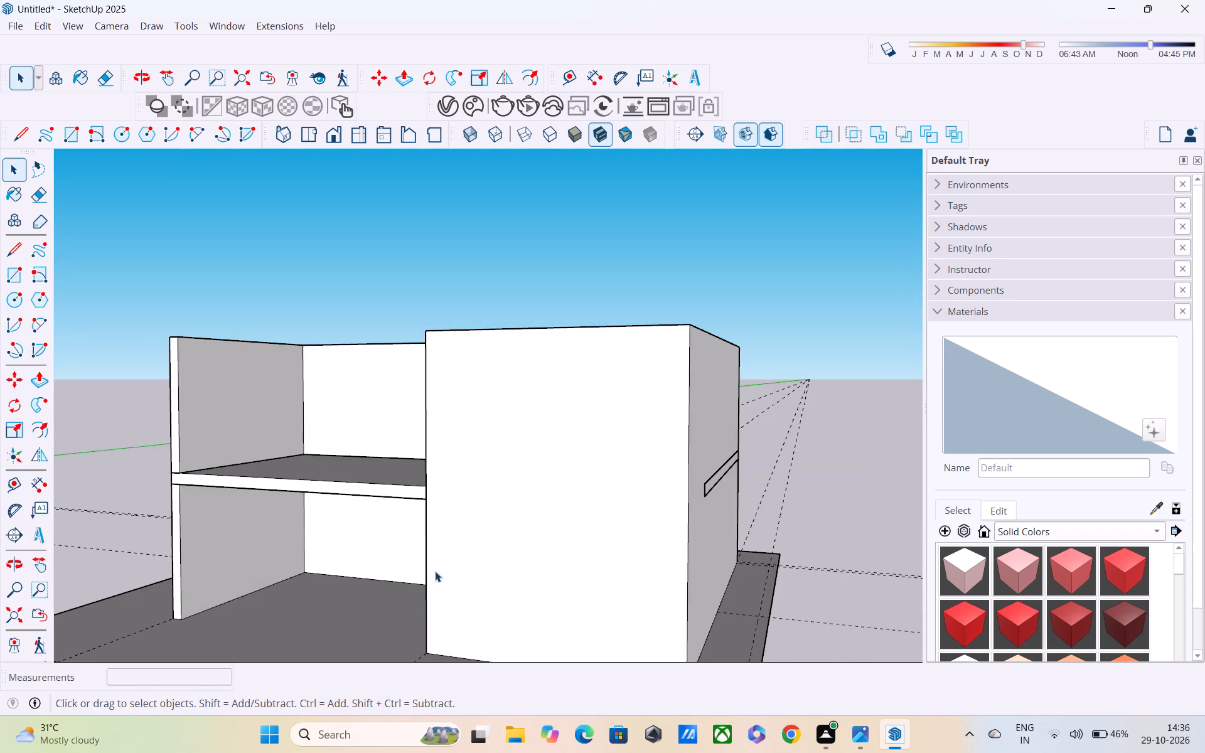
scroll(444, 562, up, 5)
shift+middle_drag(383, 491, 252, 359)
scroll(252, 359, up, 1)
scroll(250, 359, down, 8)
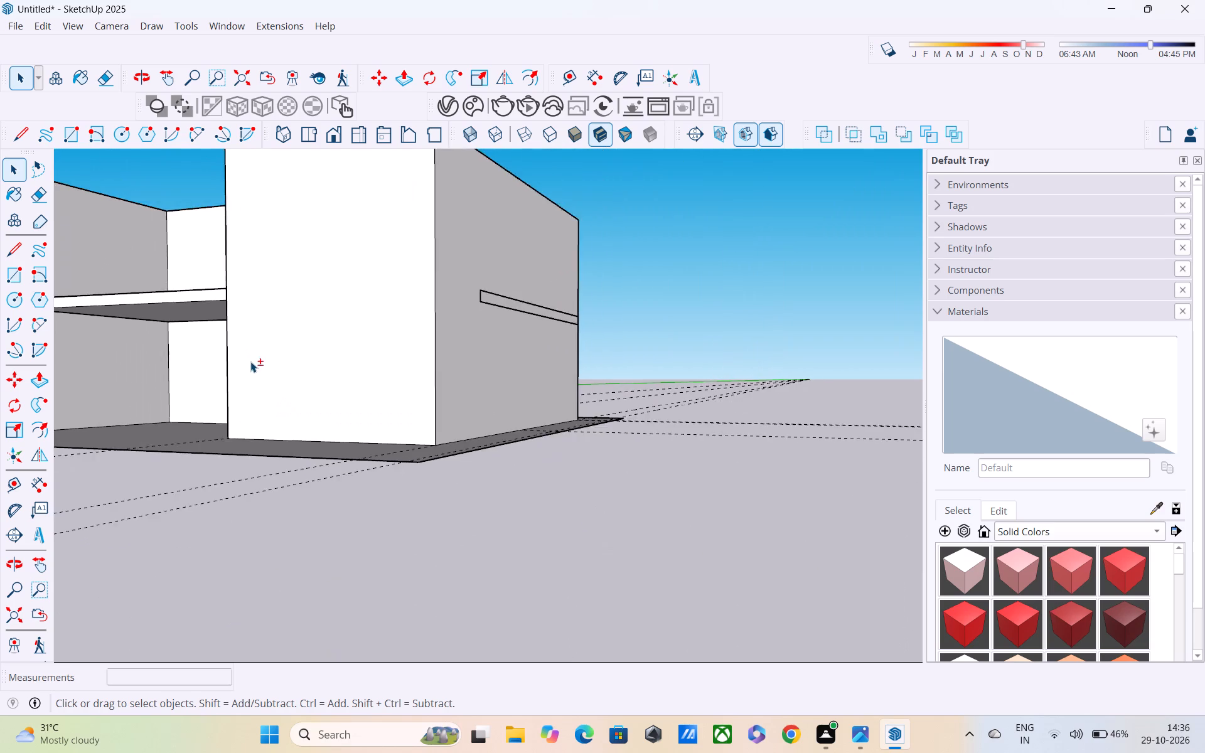
shift+middle_drag(251, 361, 368, 428)
scroll(370, 430, up, 2)
scroll(379, 455, down, 3)
scroll(382, 458, up, 1)
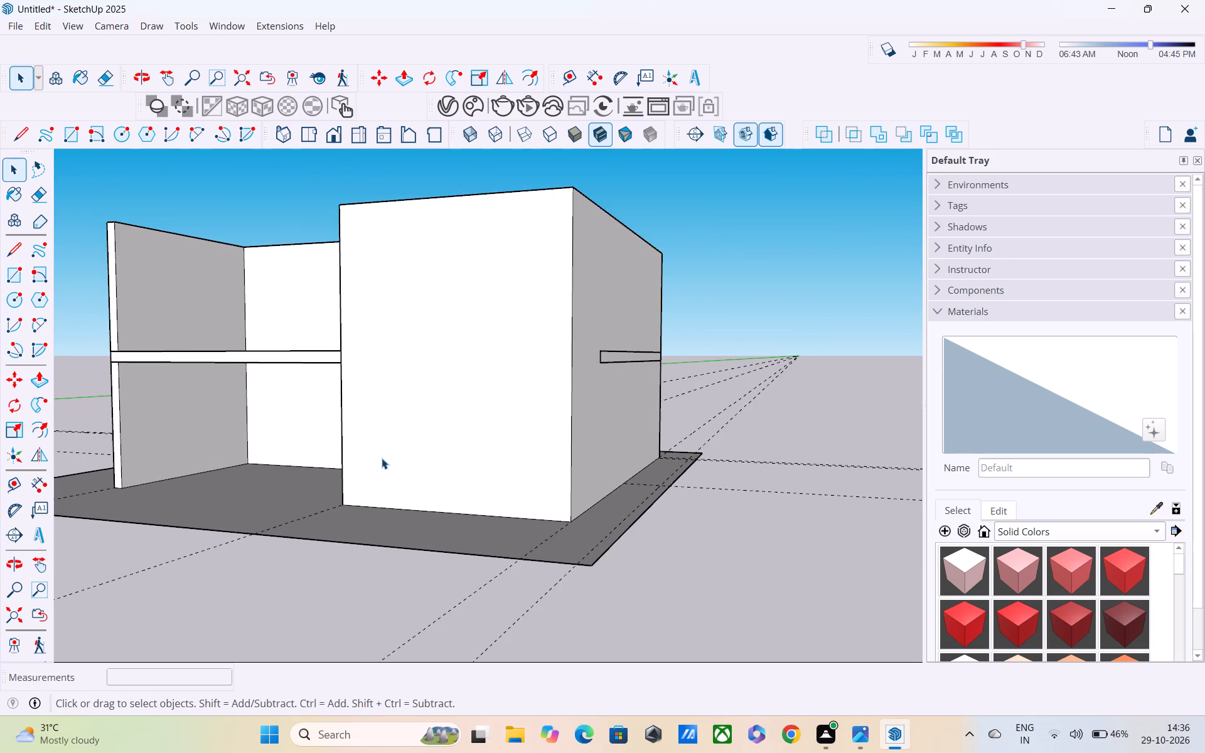
scroll(382, 458, down, 2)
middle_drag(382, 458, 513, 480)
middle_drag(513, 449, 382, 526)
scroll(377, 491, down, 2)
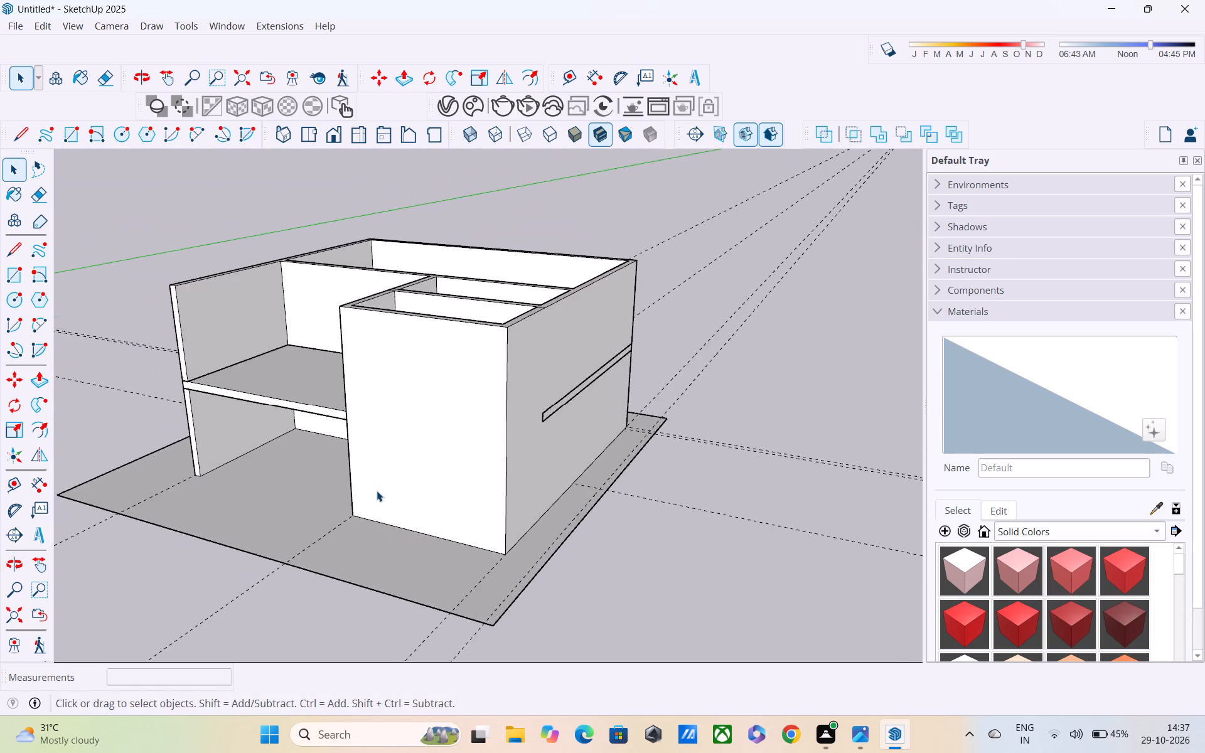
scroll(377, 491, down, 4)
middle_drag(378, 484, 454, 557)
shift+middle_drag(461, 547, 495, 592)
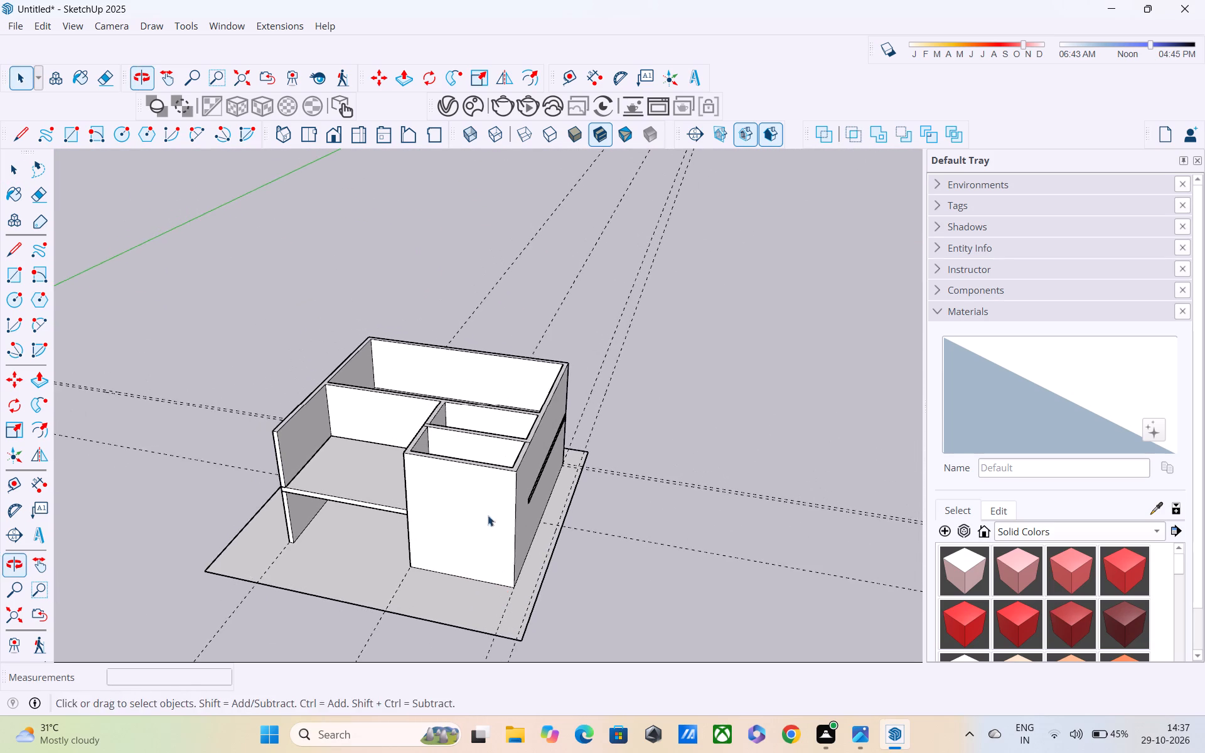
middle_drag(481, 506, 387, 436)
scroll(387, 436, up, 4)
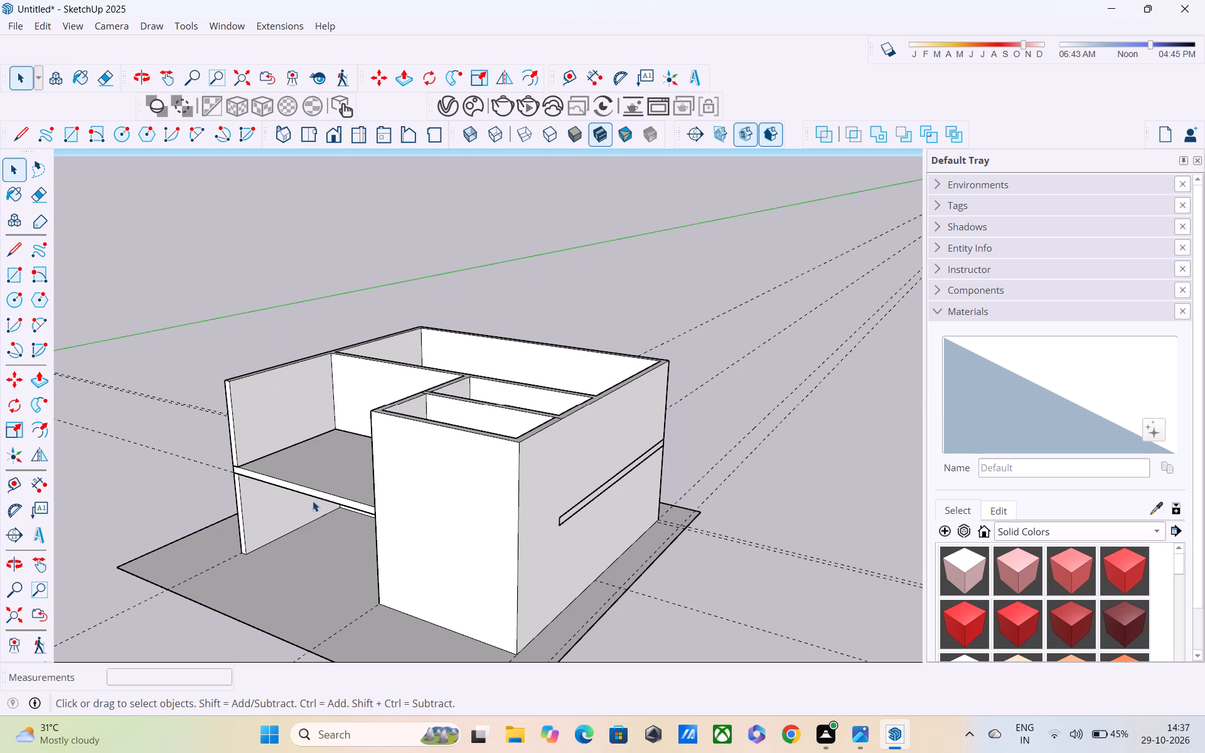
Copy the intermediate floor slab 10' 10" straight up onto the upper wall tops as the roof slab, and clear the selection.
click(313, 498)
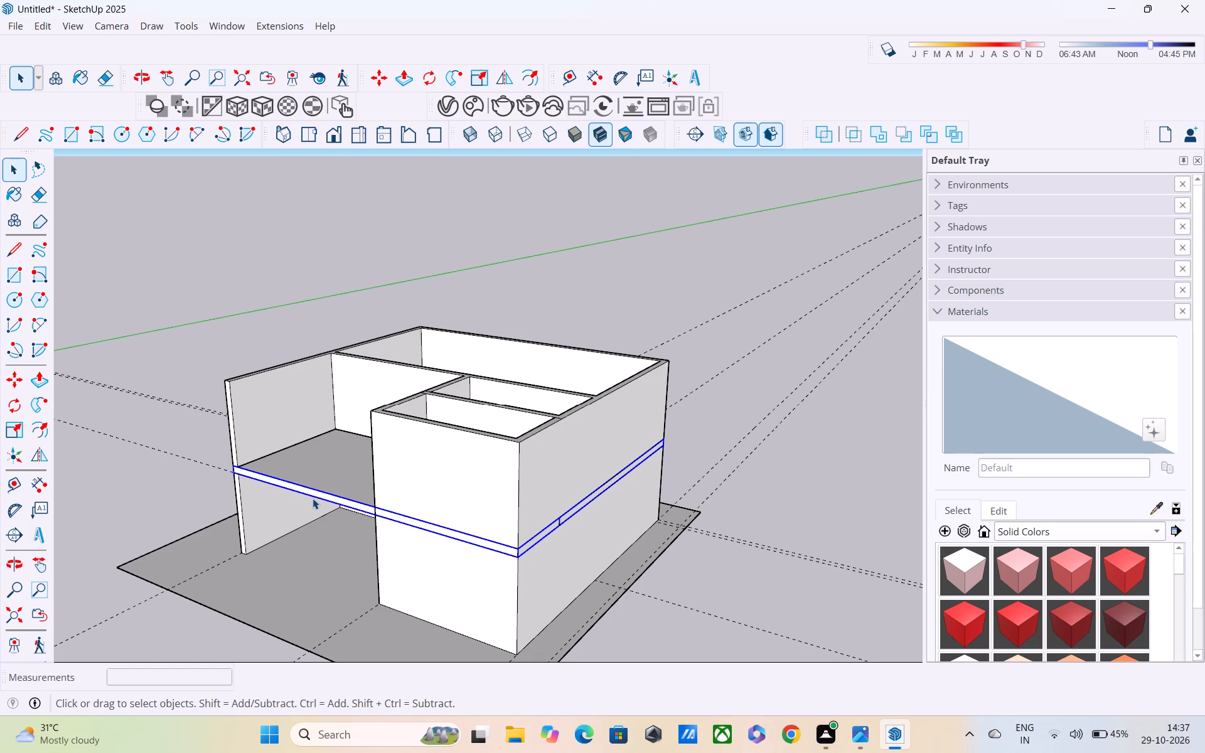
key(m)
middle_drag(236, 484, 530, 383)
scroll(242, 483, up, 1)
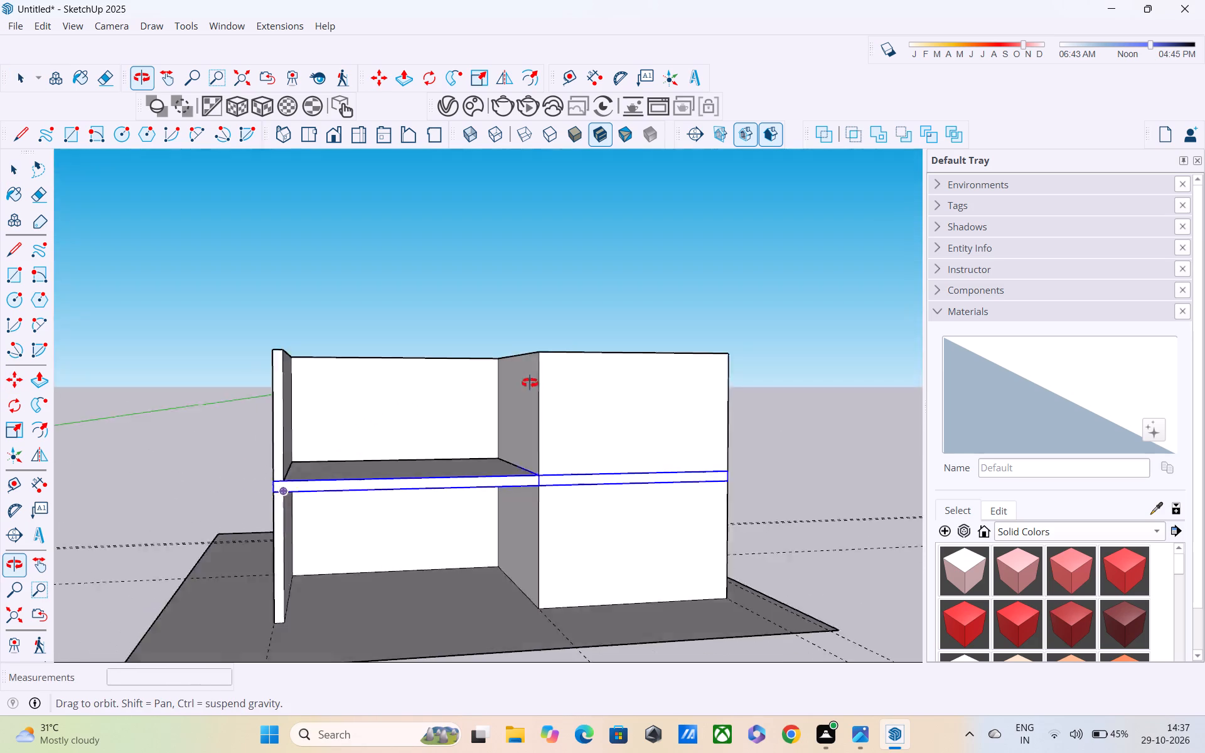
middle_drag(530, 383, 551, 378)
scroll(536, 412, down, 5)
scroll(399, 461, up, 4)
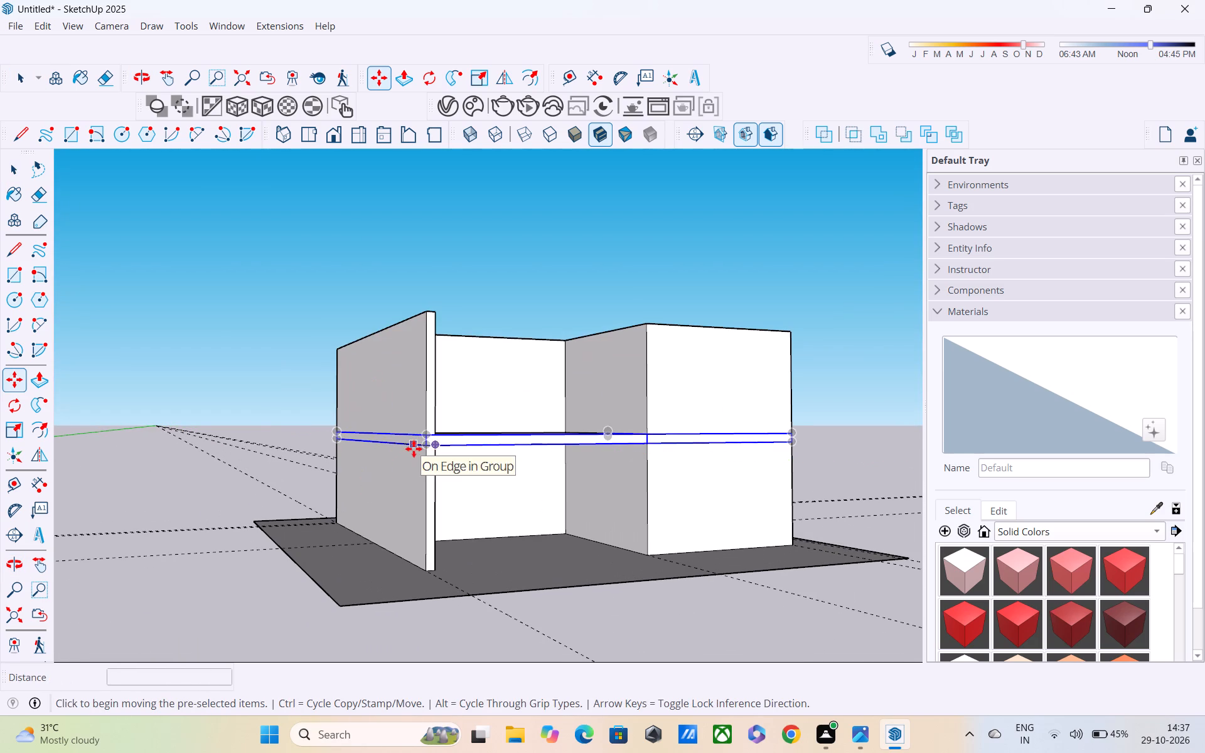
scroll(417, 446, down, 2)
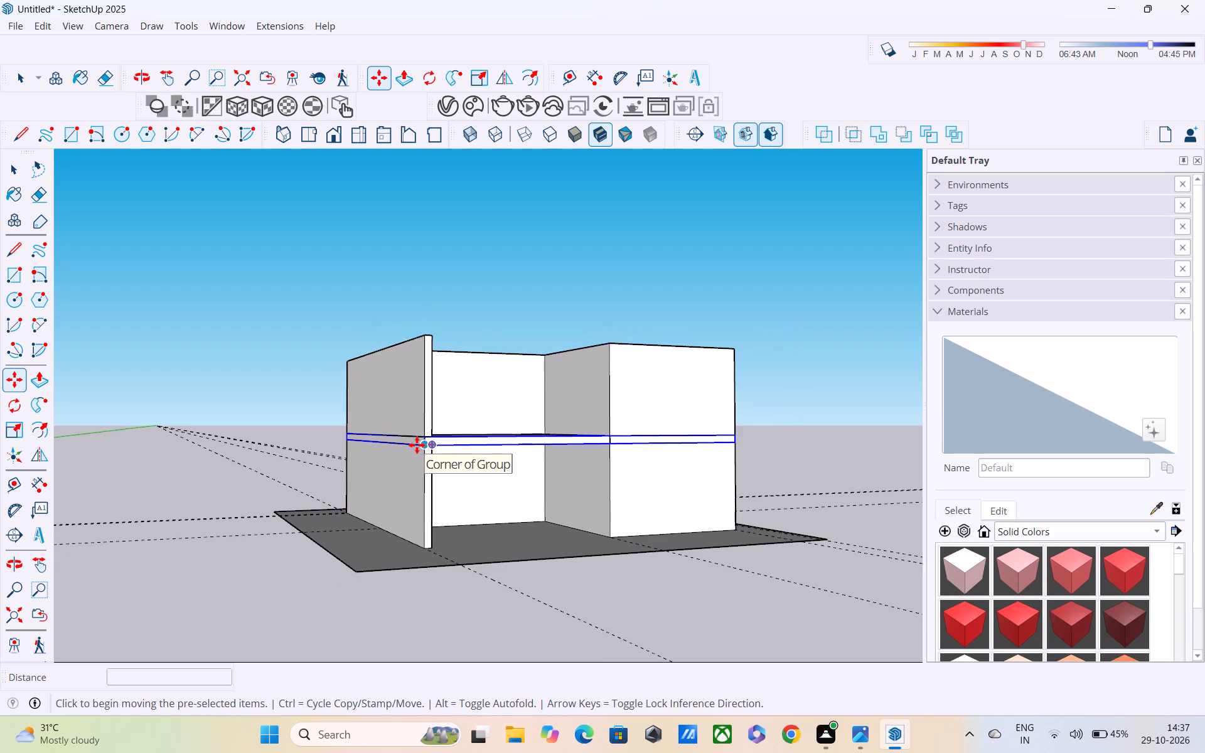
click(417, 445)
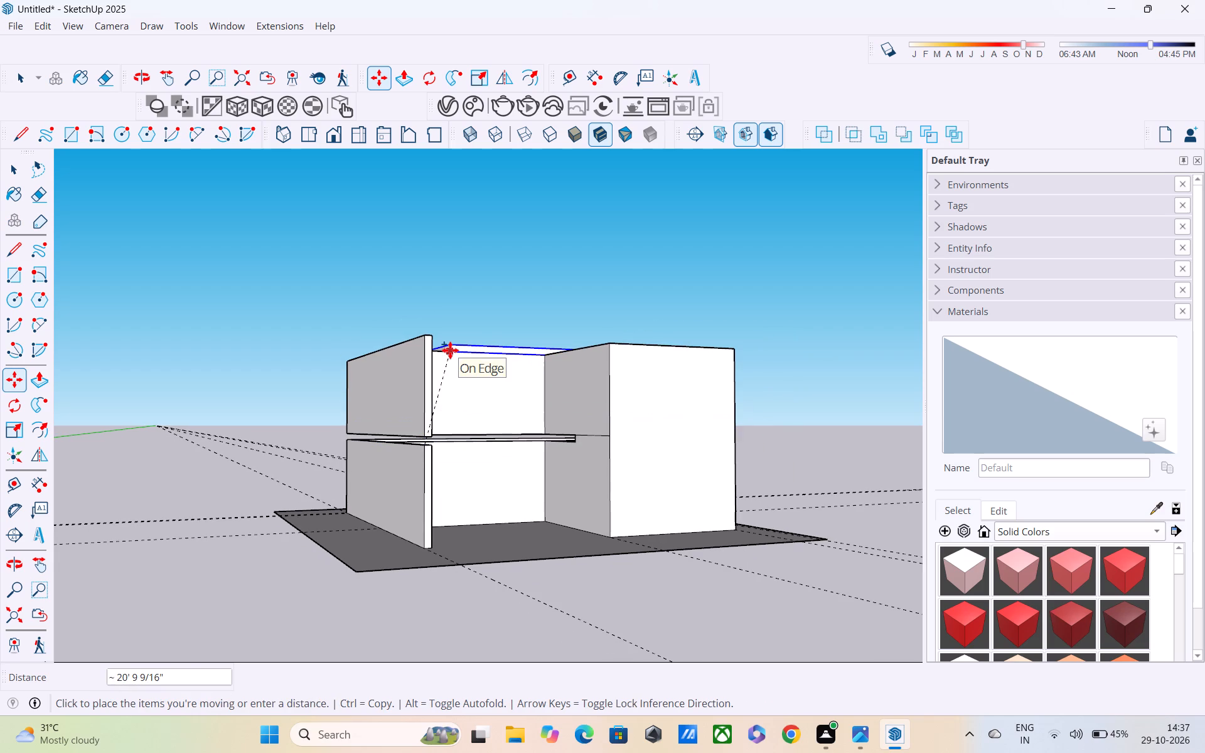
middle_drag(436, 328, 414, 430)
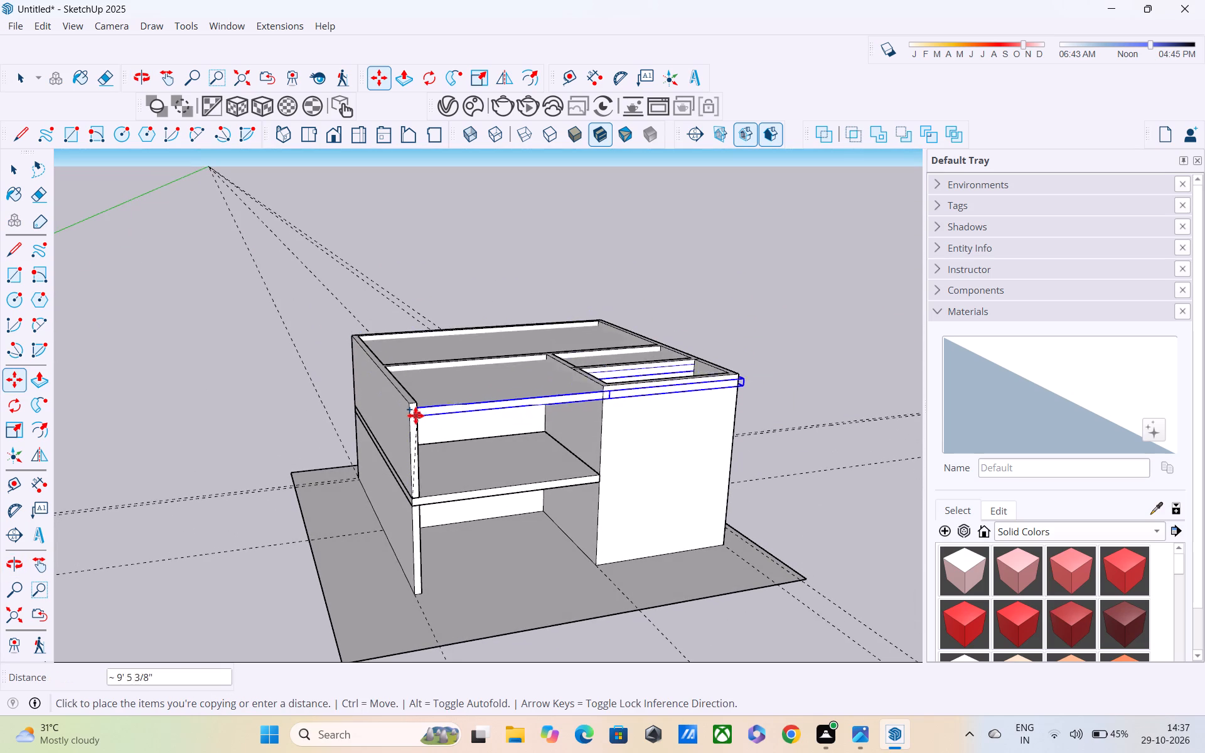
scroll(412, 403, up, 8)
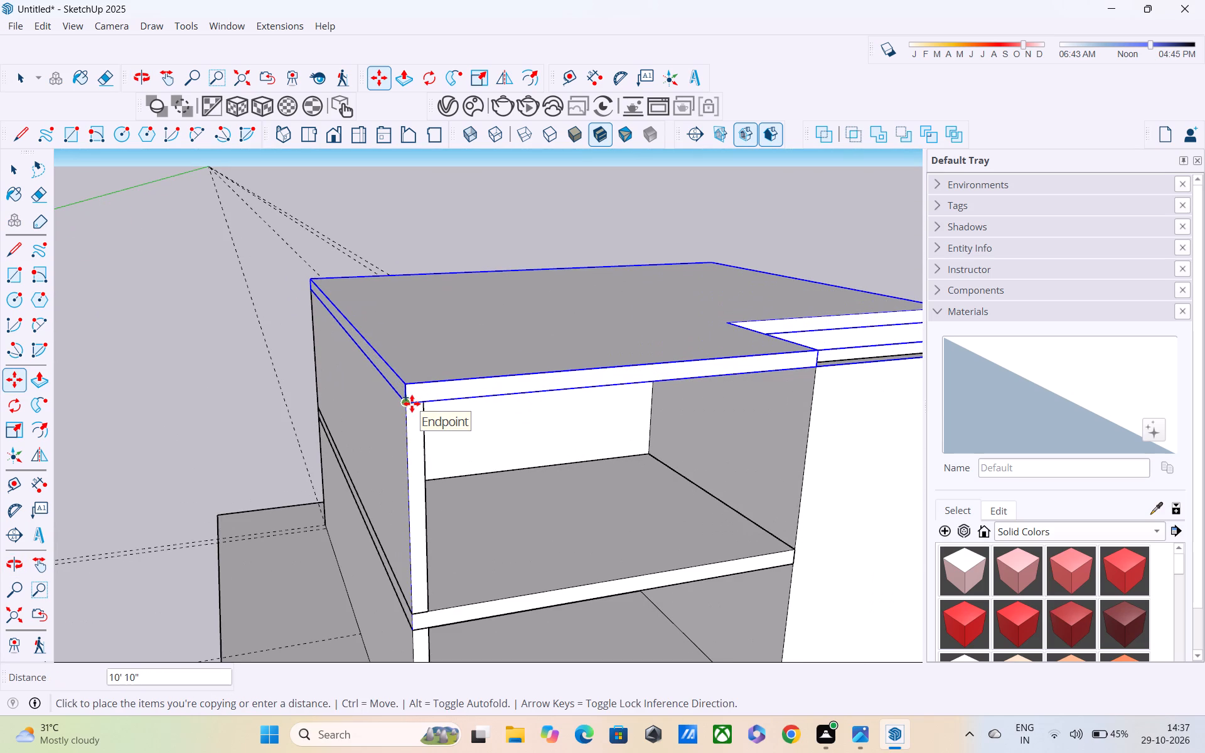
click(412, 403)
scroll(412, 403, down, 7)
middle_drag(436, 390, 275, 401)
scroll(274, 402, up, 1)
key(space)
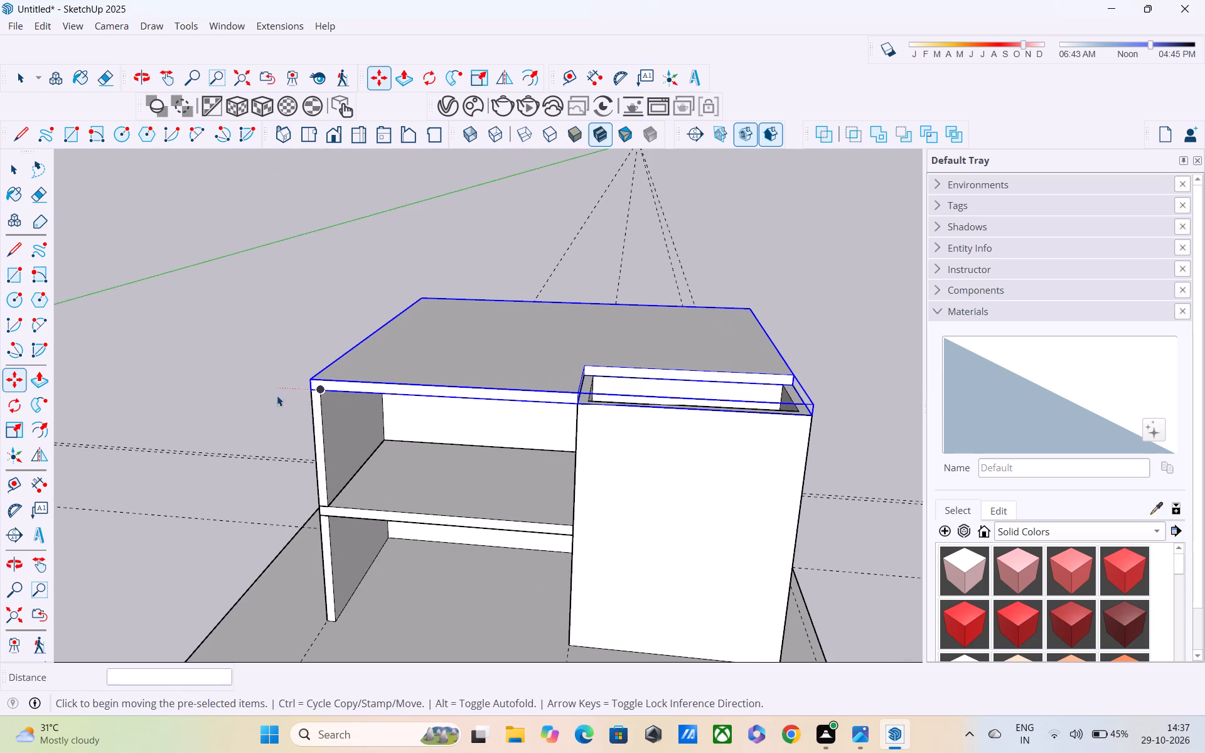
click(261, 382)
Inspect how the roof slab sits on the walls around the corner room, the open side and the slotted side wall.
scroll(282, 400, down, 5)
middle_drag(787, 466, 518, 484)
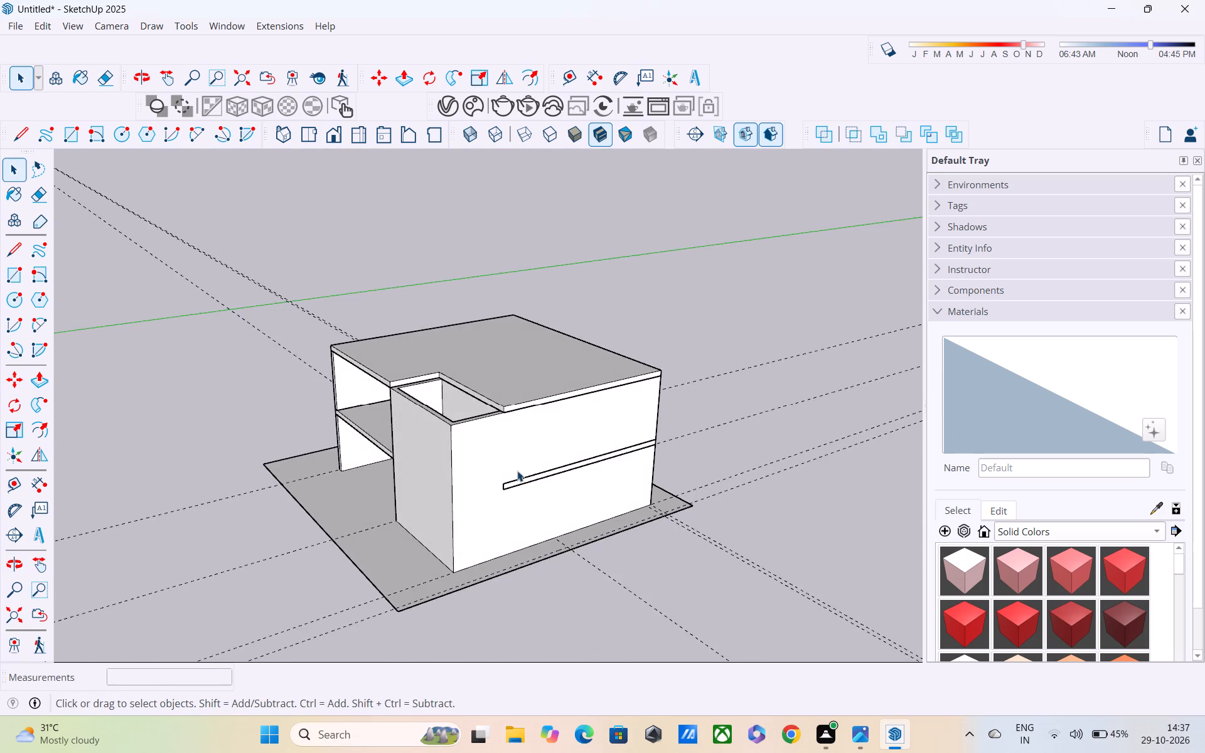
scroll(518, 470, down, 5)
scroll(527, 457, up, 4)
middle_drag(521, 405, 528, 331)
scroll(509, 449, up, 3)
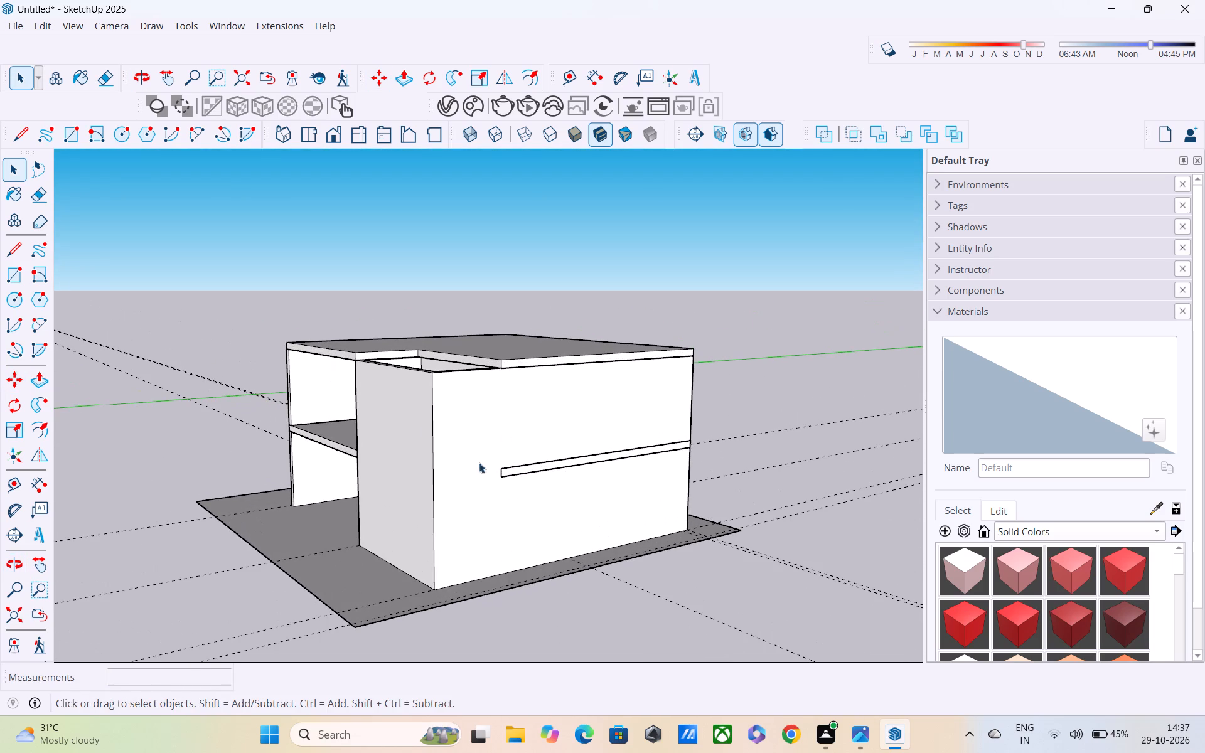
shift+middle_drag(412, 414, 569, 385)
scroll(532, 405, up, 3)
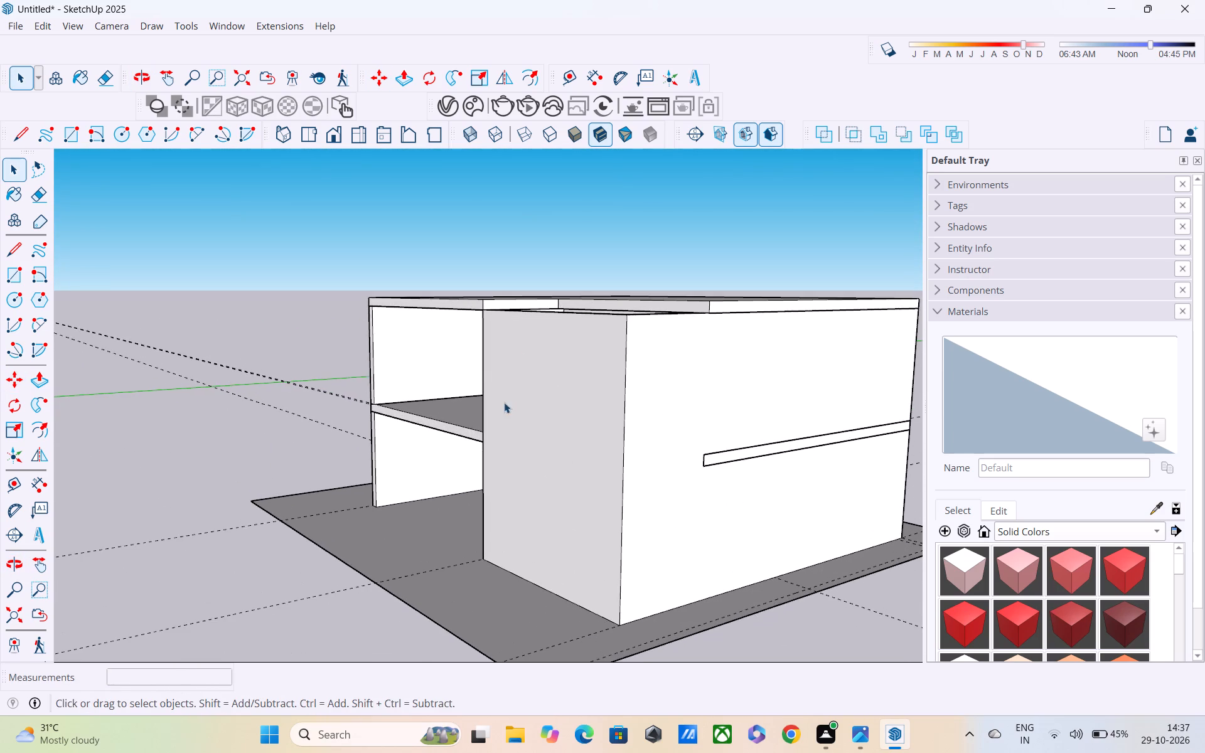
middle_drag(504, 402, 399, 538)
scroll(399, 538, up, 1)
scroll(503, 441, up, 3)
middle_drag(636, 447, 752, 425)
scroll(773, 402, up, 1)
scroll(773, 402, down, 1)
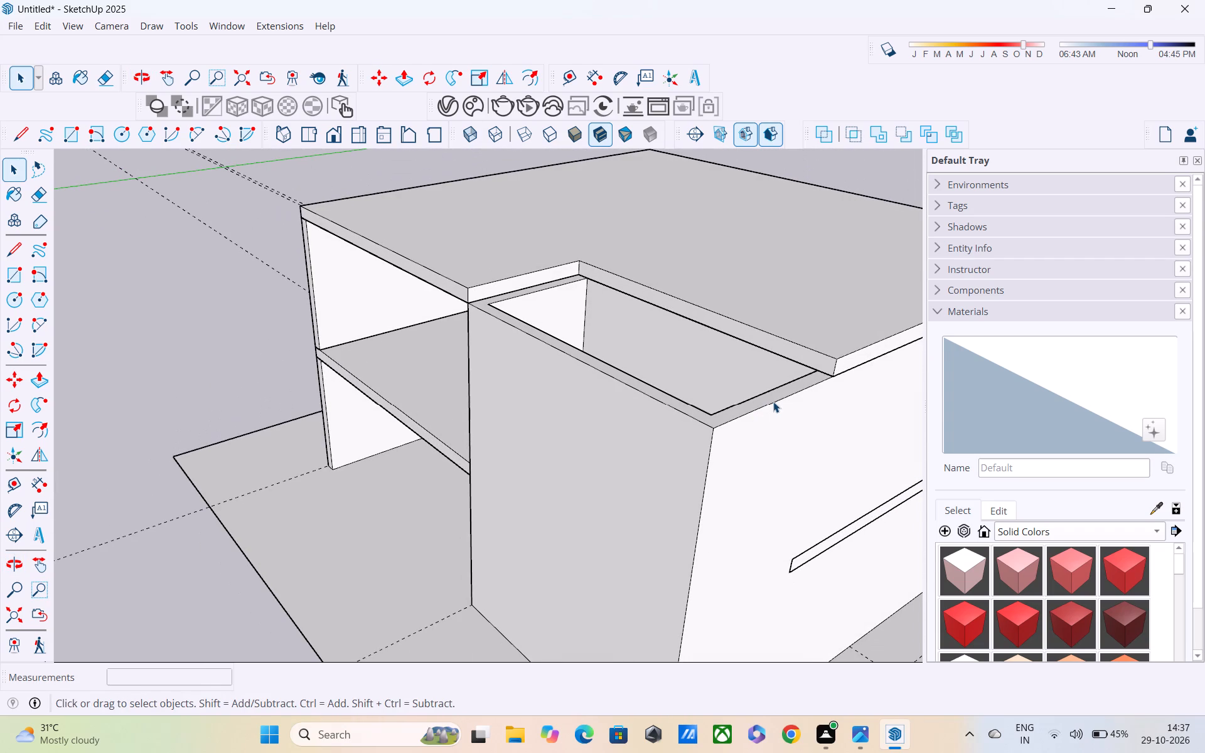
shift+middle_drag(549, 403, 825, 492)
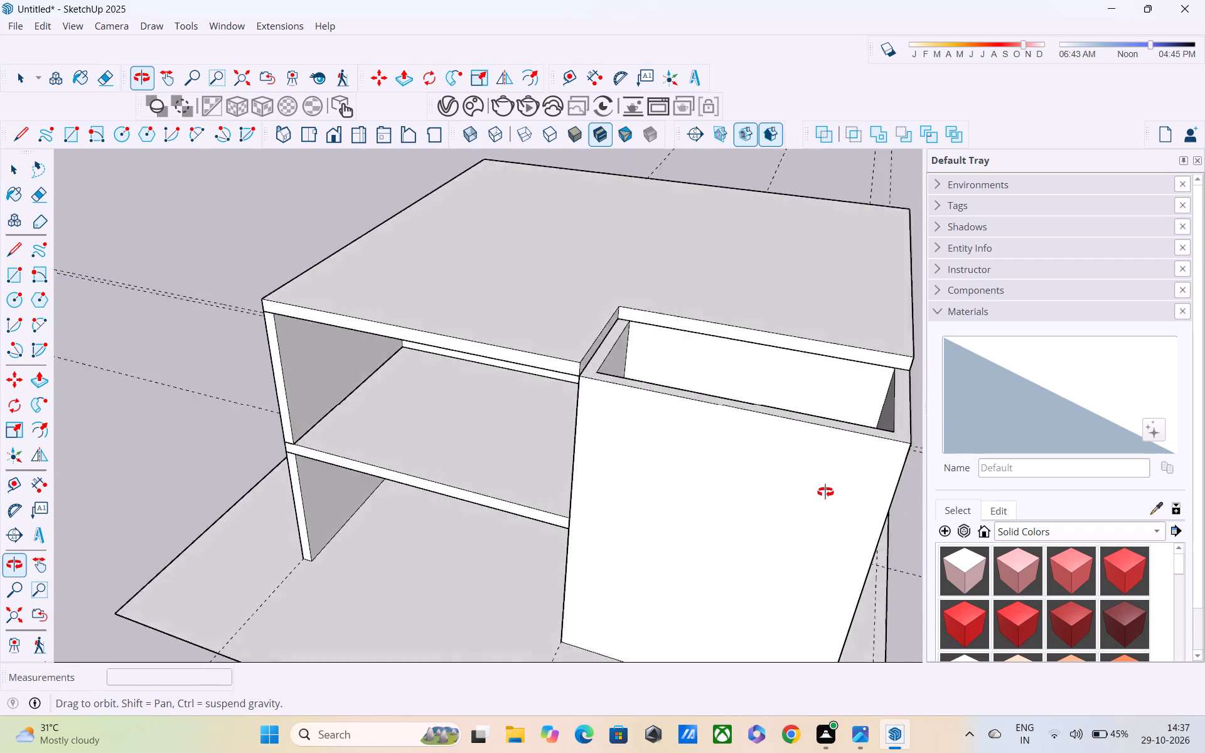
shift+middle_drag(825, 492, 838, 488)
middle_drag(392, 434, 80, 440)
middle_drag(113, 424, 315, 322)
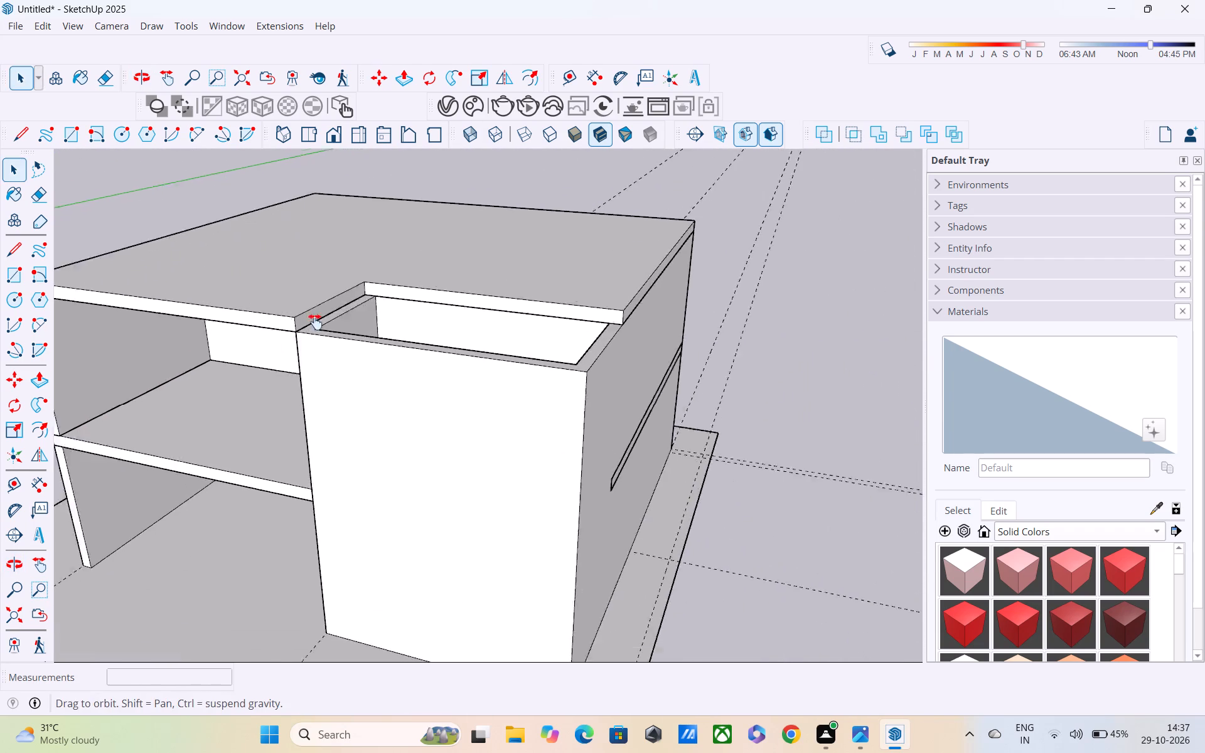
middle_drag(315, 322, 404, 298)
scroll(420, 331, up, 1)
middle_drag(479, 434, 424, 407)
scroll(405, 380, up, 2)
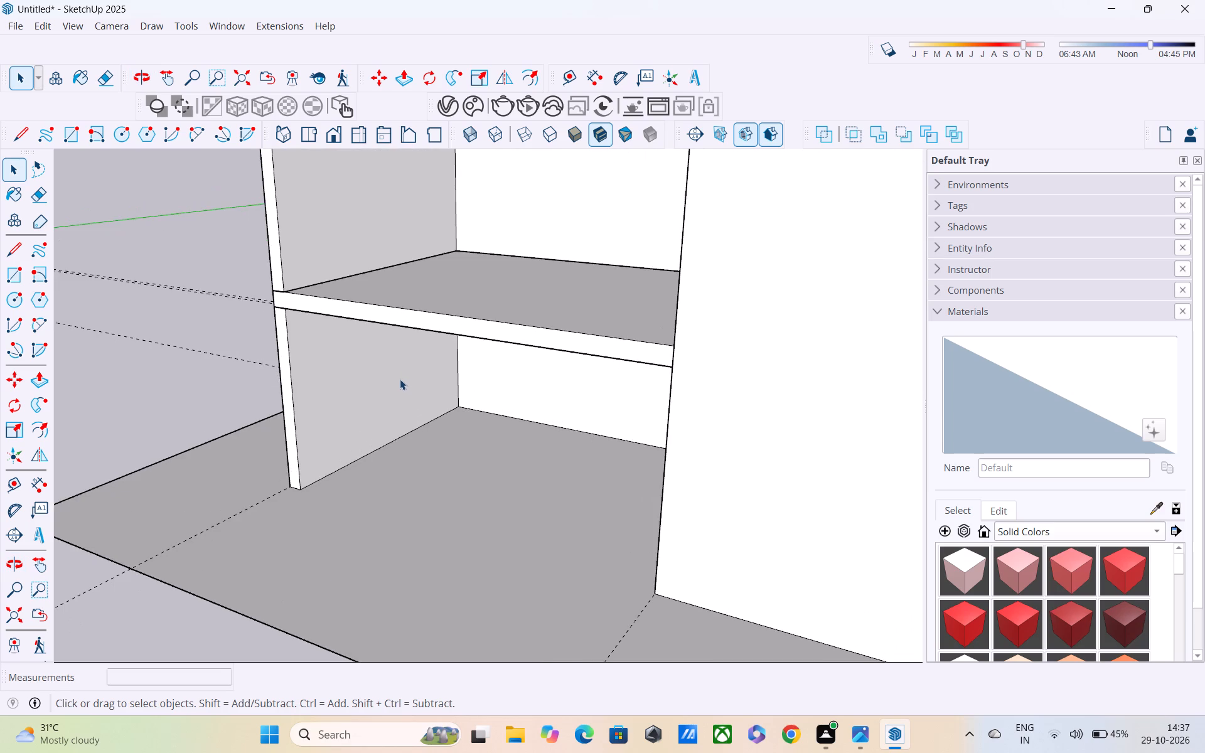
scroll(400, 379, down, 3)
shift+middle_drag(406, 409, 434, 507)
middle_drag(458, 531, 360, 477)
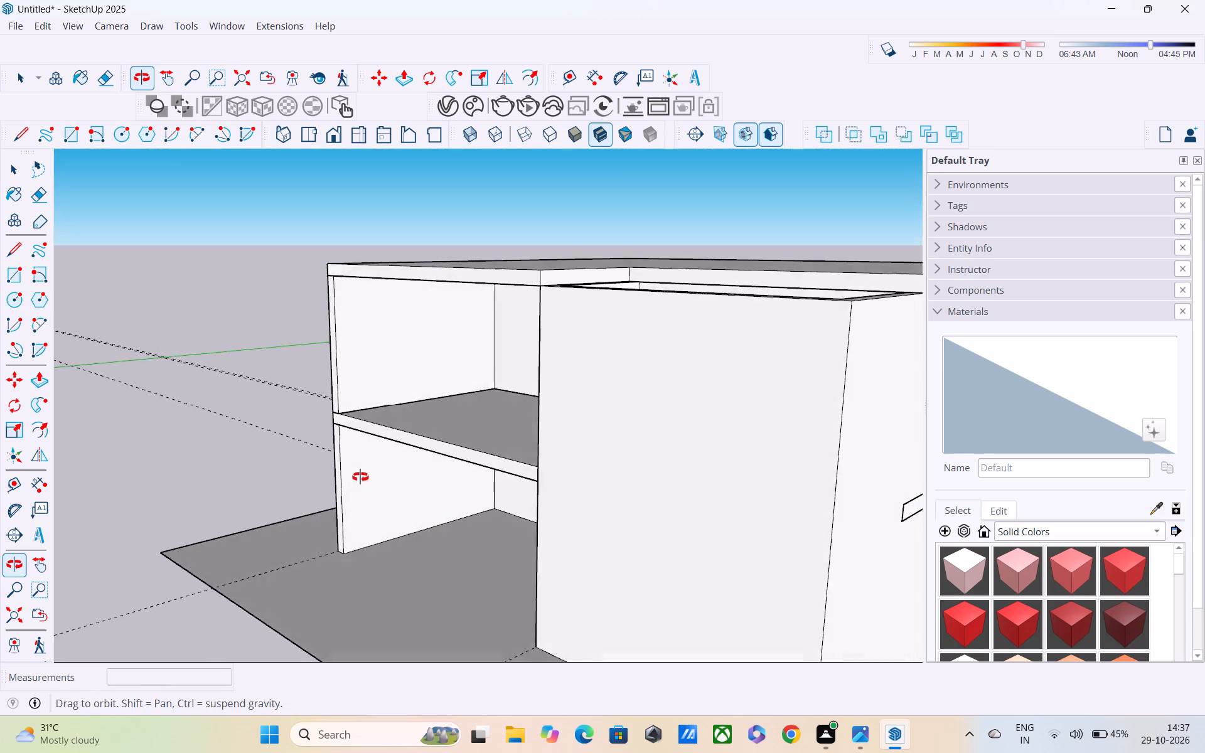
middle_drag(360, 477, 357, 469)
scroll(357, 469, up, 1)
scroll(357, 469, down, 7)
middle_drag(514, 455, 513, 424)
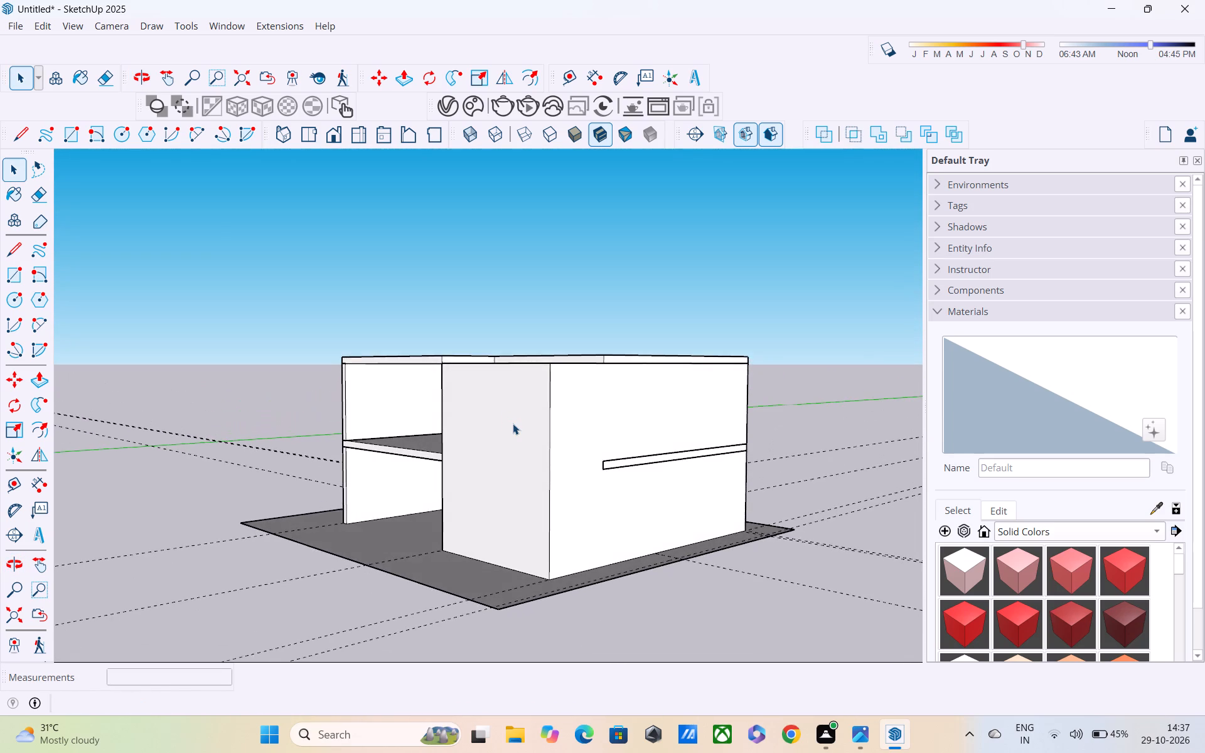
scroll(513, 424, down, 6)
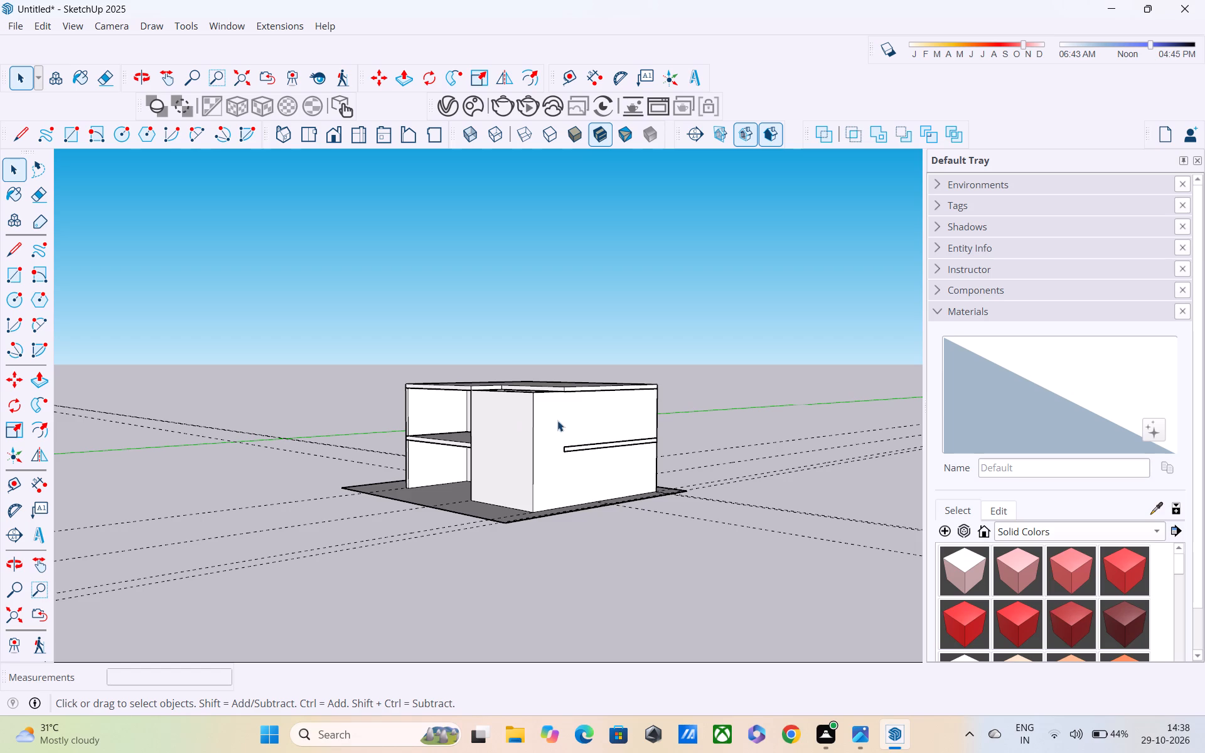
Examine the roof slab and the uncovered corner room from above, and the open front from ground level.
middle_drag(561, 420, 529, 551)
middle_drag(530, 454, 538, 538)
scroll(525, 455, up, 2)
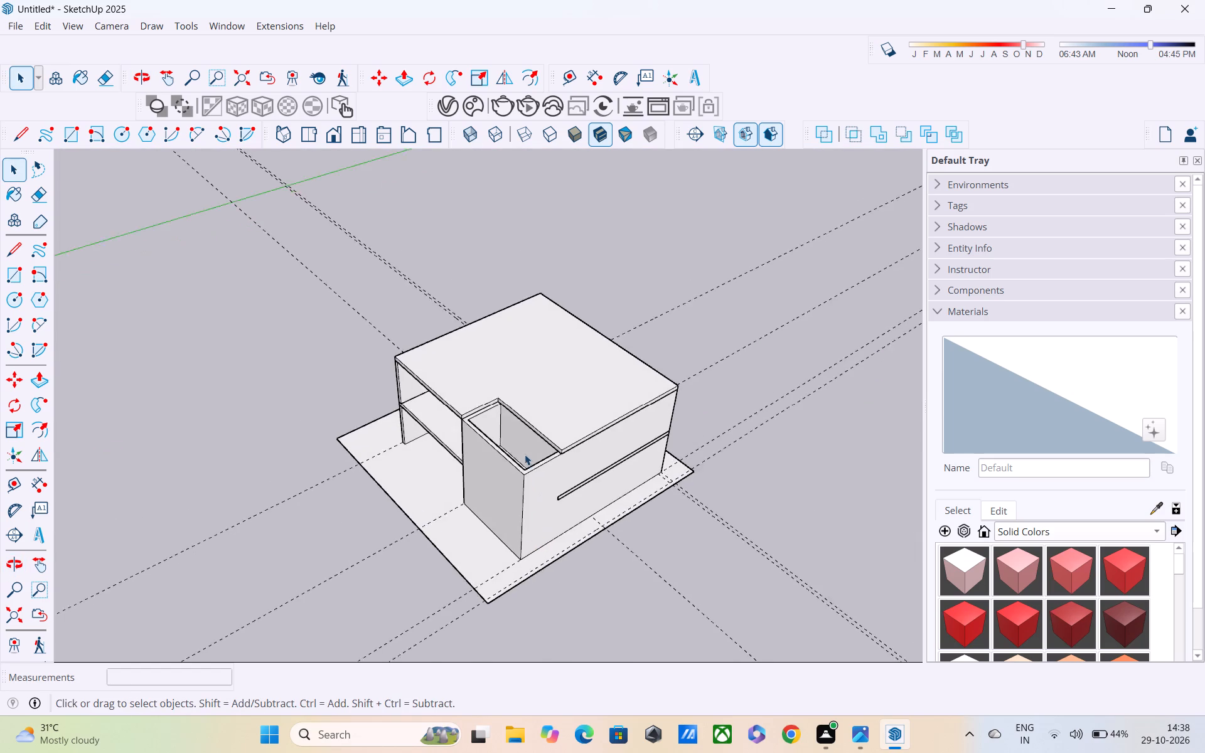
scroll(525, 454, up, 5)
middle_drag(532, 479, 545, 447)
scroll(546, 446, up, 2)
scroll(551, 443, down, 5)
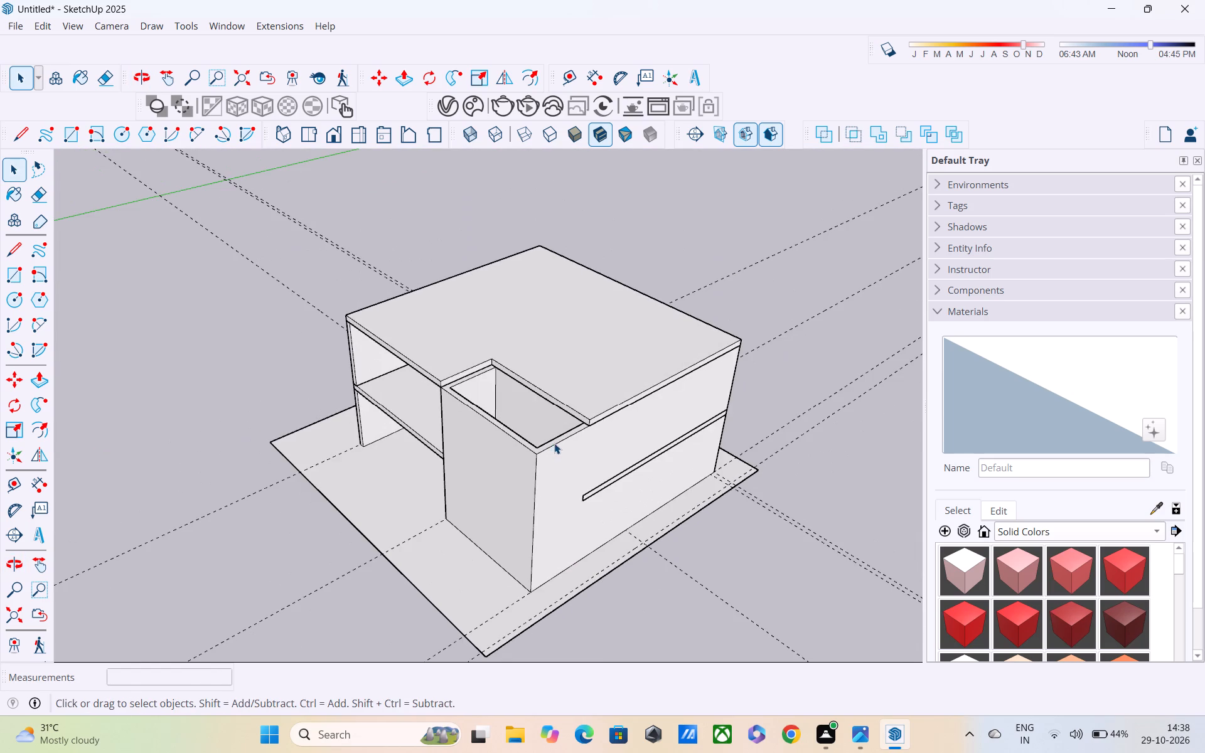
scroll(554, 443, down, 1)
shift+middle_drag(557, 443, 643, 490)
middle_drag(641, 509, 779, 328)
scroll(779, 328, up, 1)
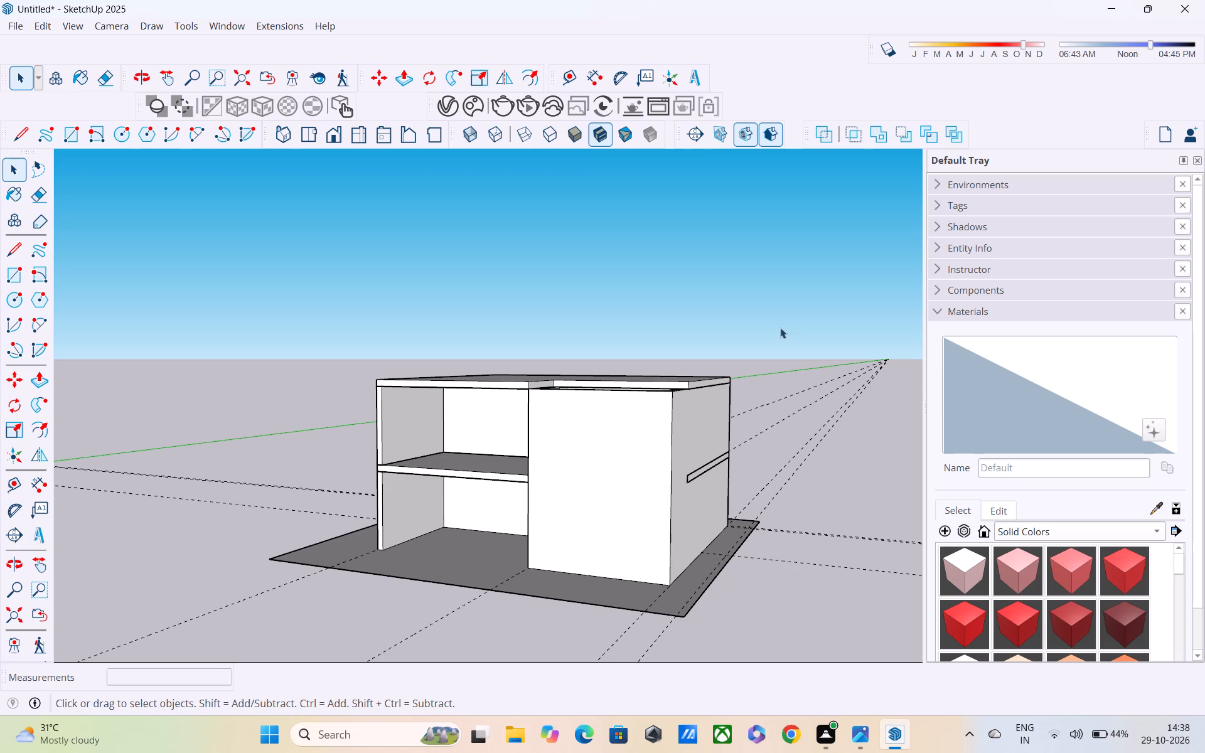
Check which geometry is joined to the upper side wall by selecting everything connected to it, and clear the selection.
double_click(383, 429)
middle_drag(383, 429, 857, 442)
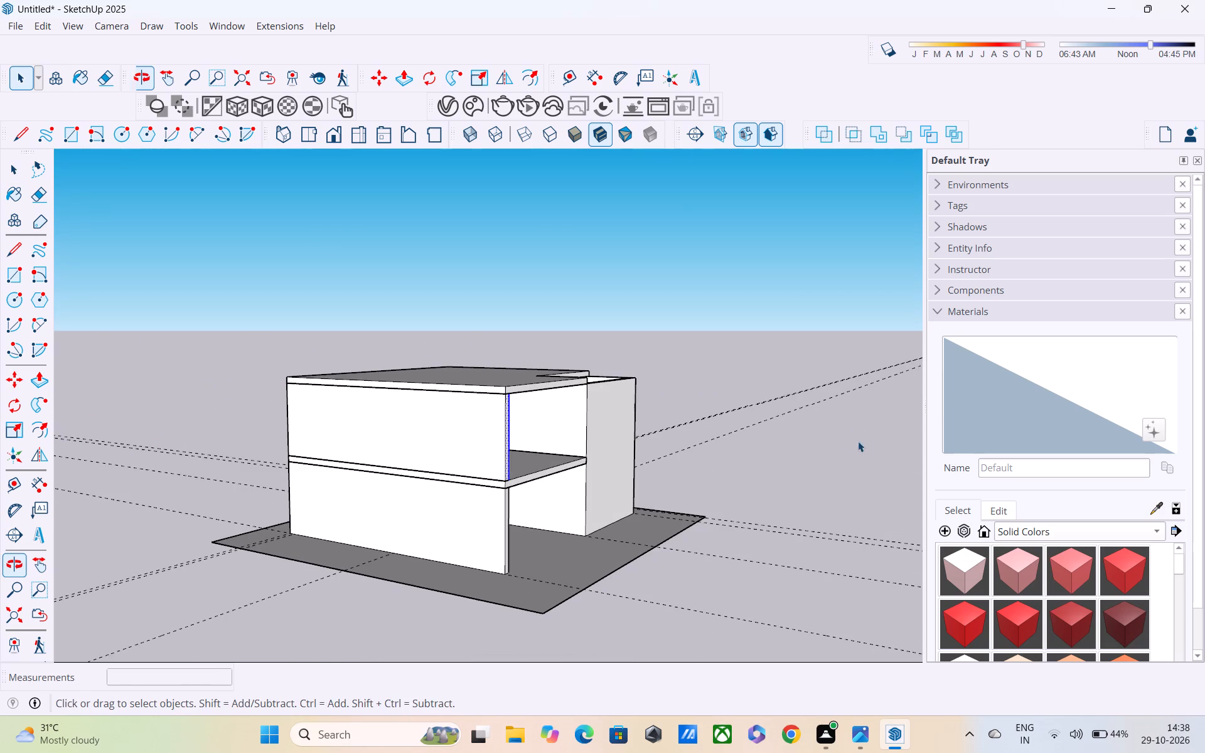
triple_click(404, 432)
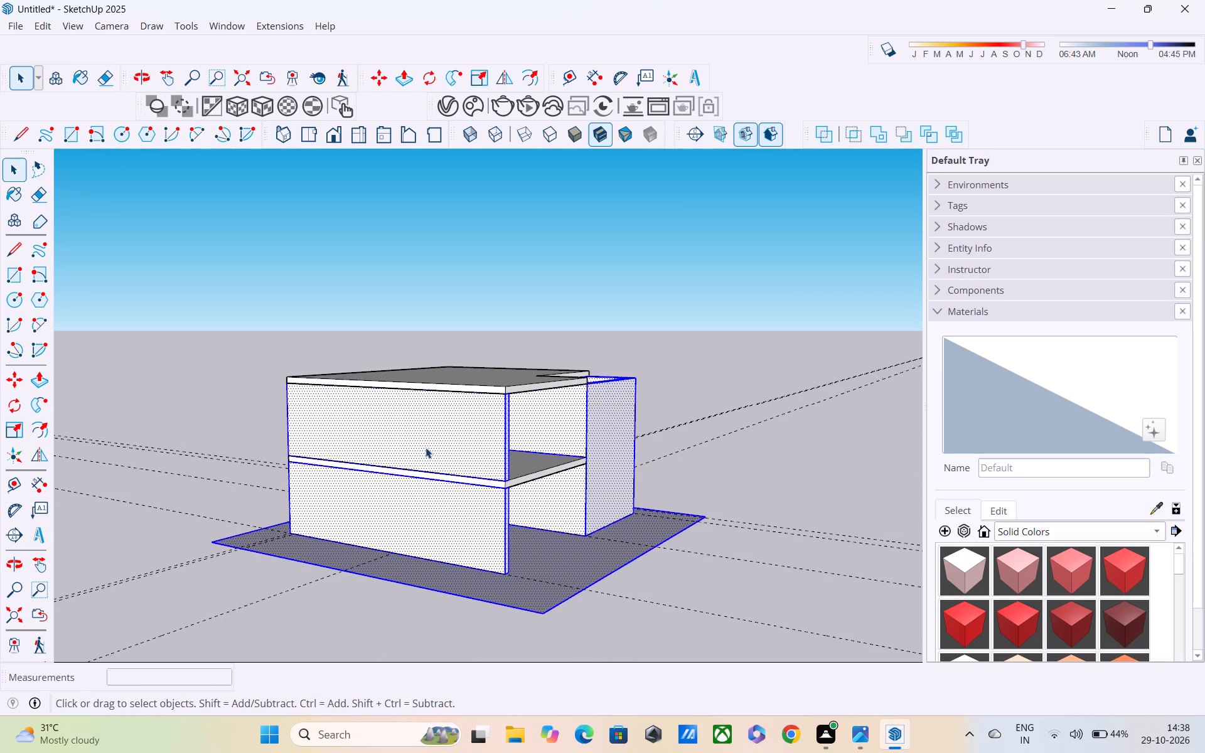
middle_drag(446, 454, 554, 481)
click(666, 269)
middle_drag(669, 394, 597, 366)
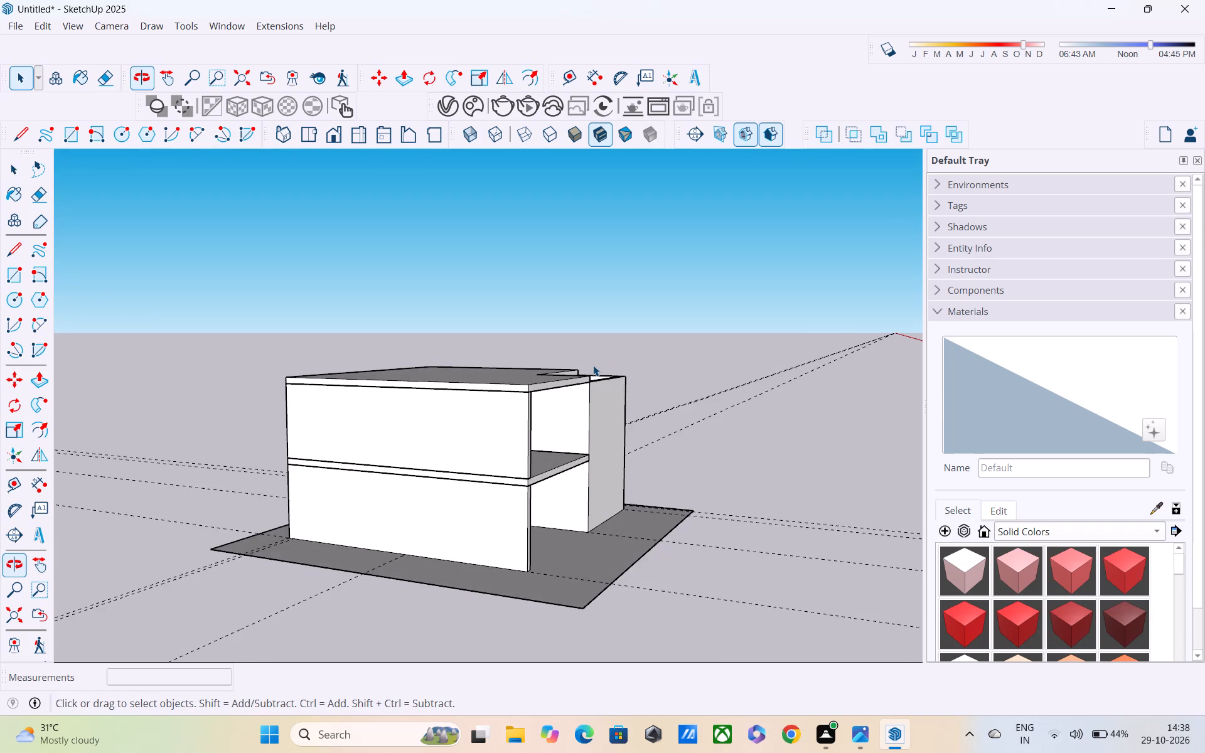
scroll(593, 365, up, 3)
Move the roof slab off the house to a free spot about 85' 9" away.
click(510, 396)
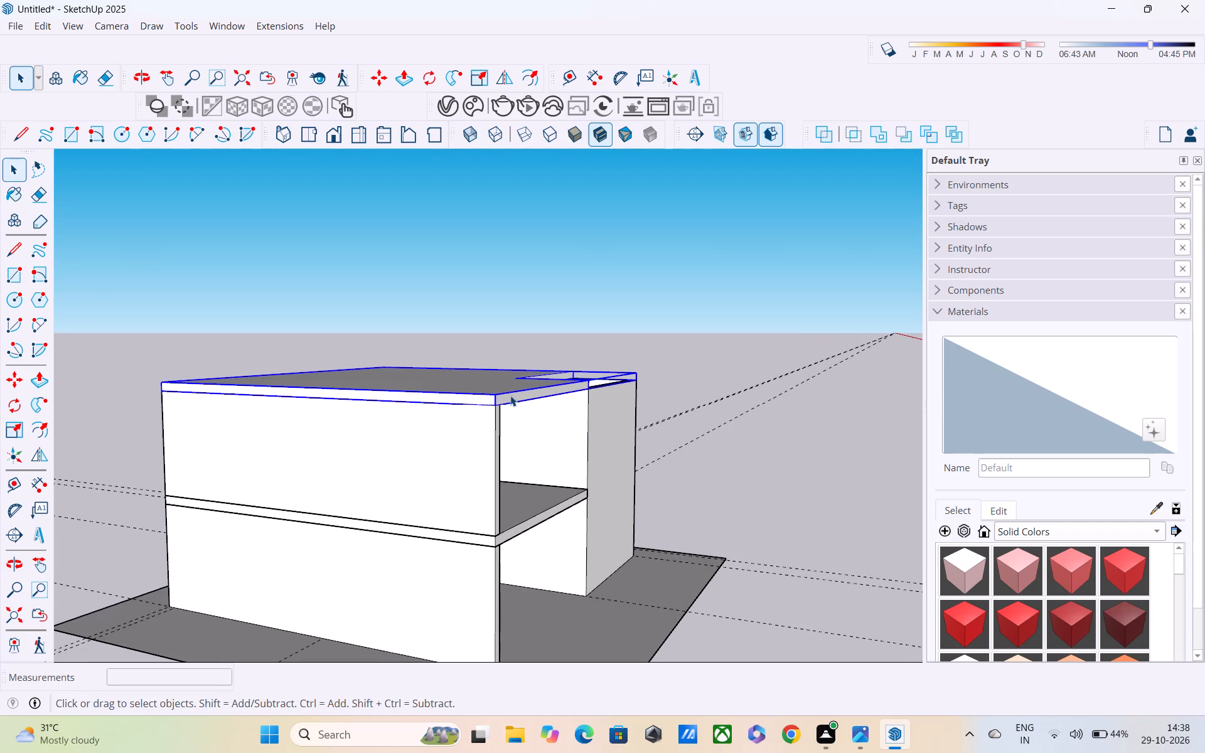
key(m)
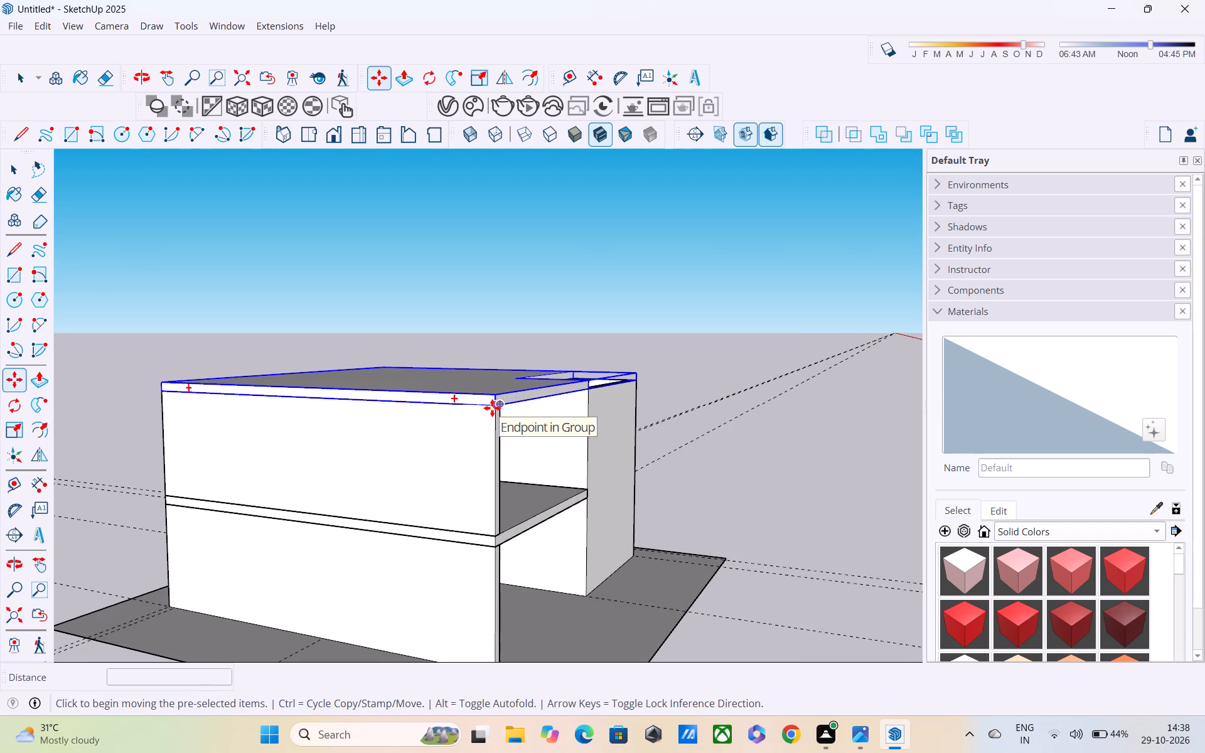
click(492, 408)
scroll(512, 348, down, 4)
shift+middle_drag(665, 336, 558, 398)
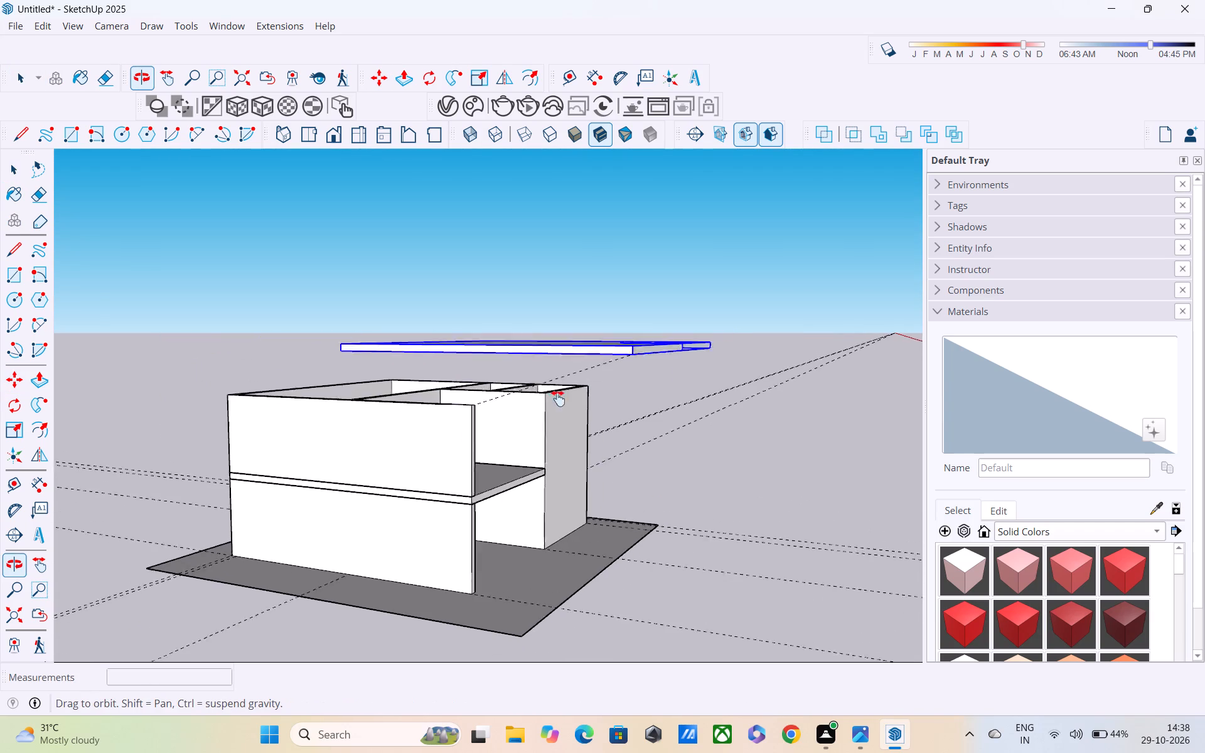
shift+middle_drag(558, 398, 190, 576)
click(458, 484)
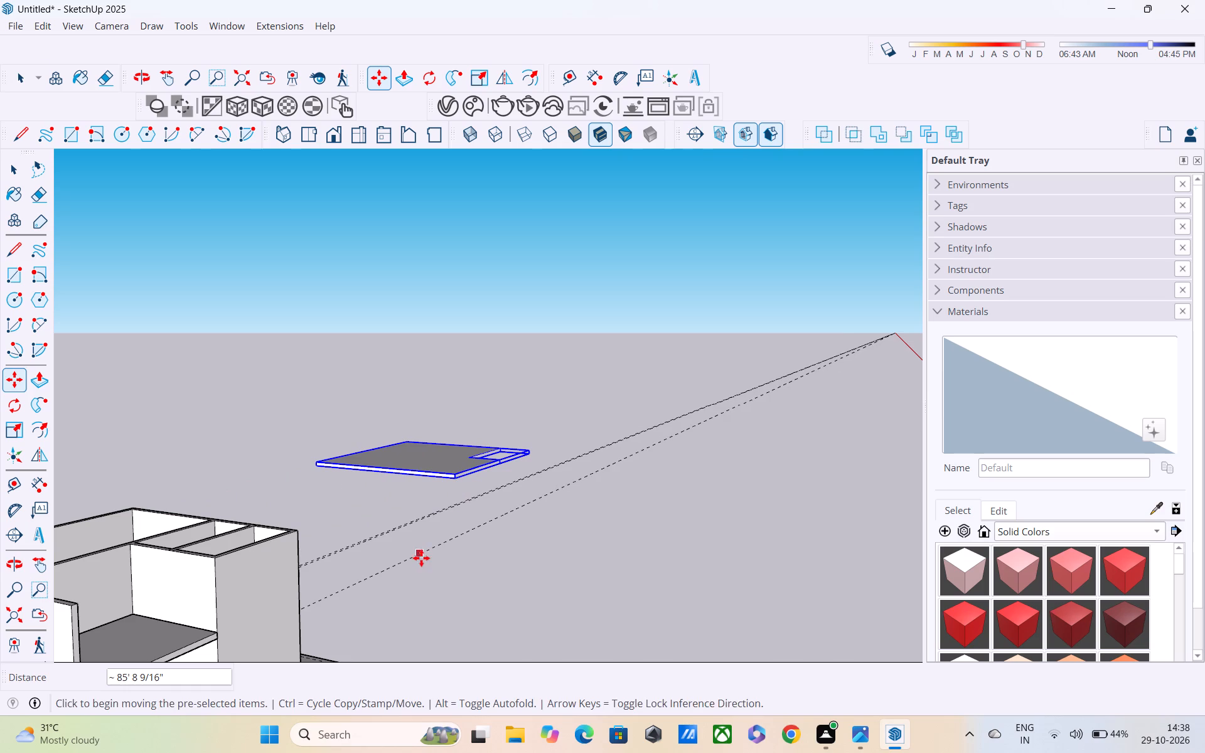
key(space)
Check what is connected to the upper outer walls of the uncovered house by selecting their joined geometry, and clear the selection.
middle_drag(289, 585, 582, 521)
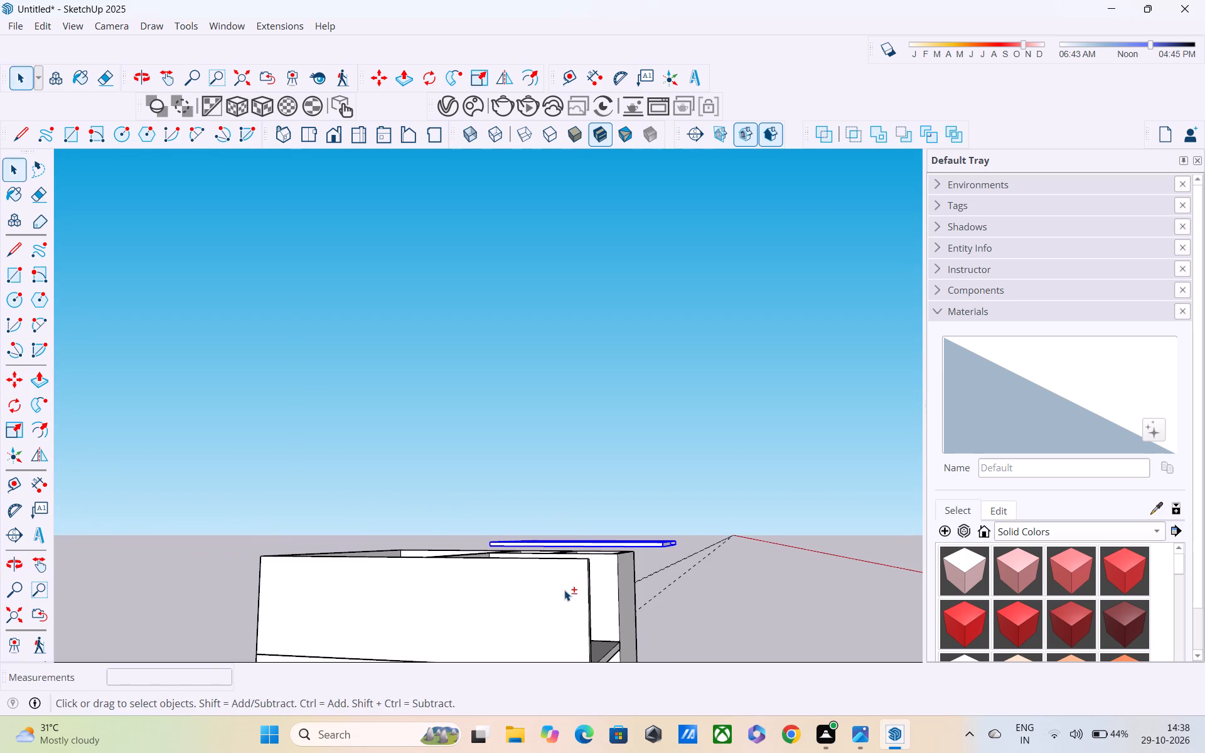
shift+middle_drag(564, 590, 555, 466)
double_click(552, 488)
click(552, 488)
middle_drag(552, 488, 581, 539)
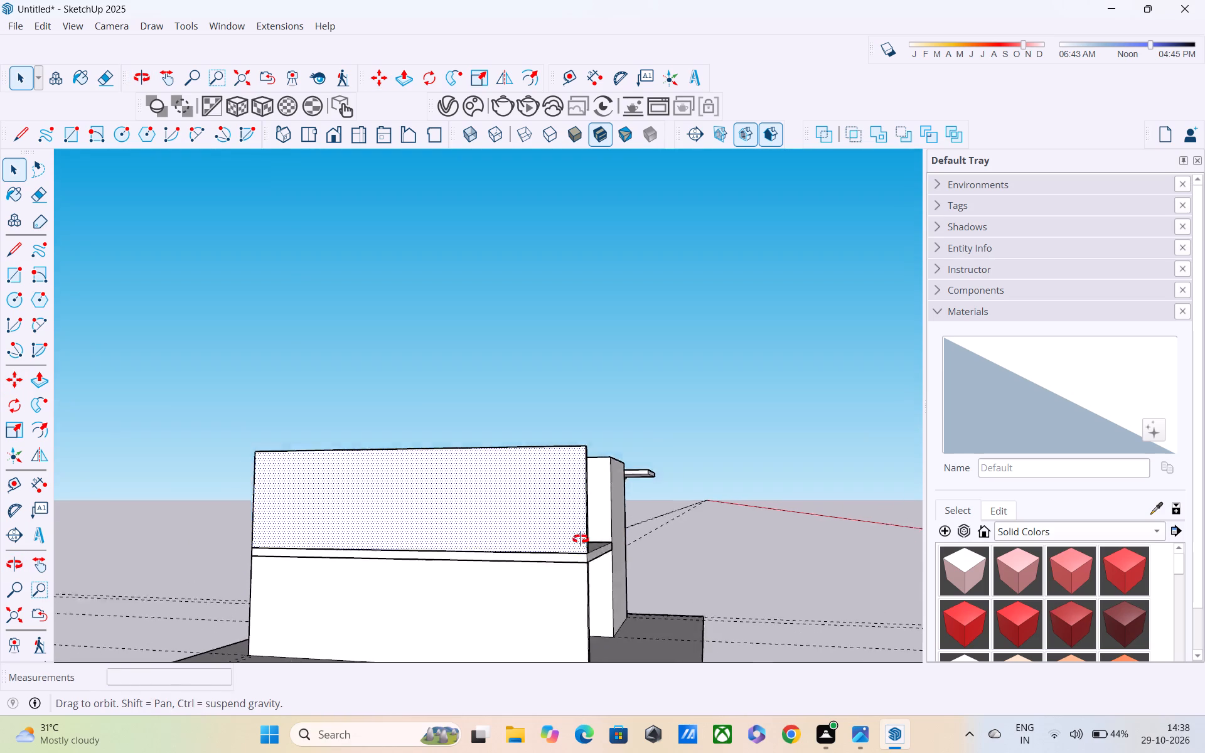
middle_drag(581, 539, 1009, 587)
shift+triple_click(540, 575)
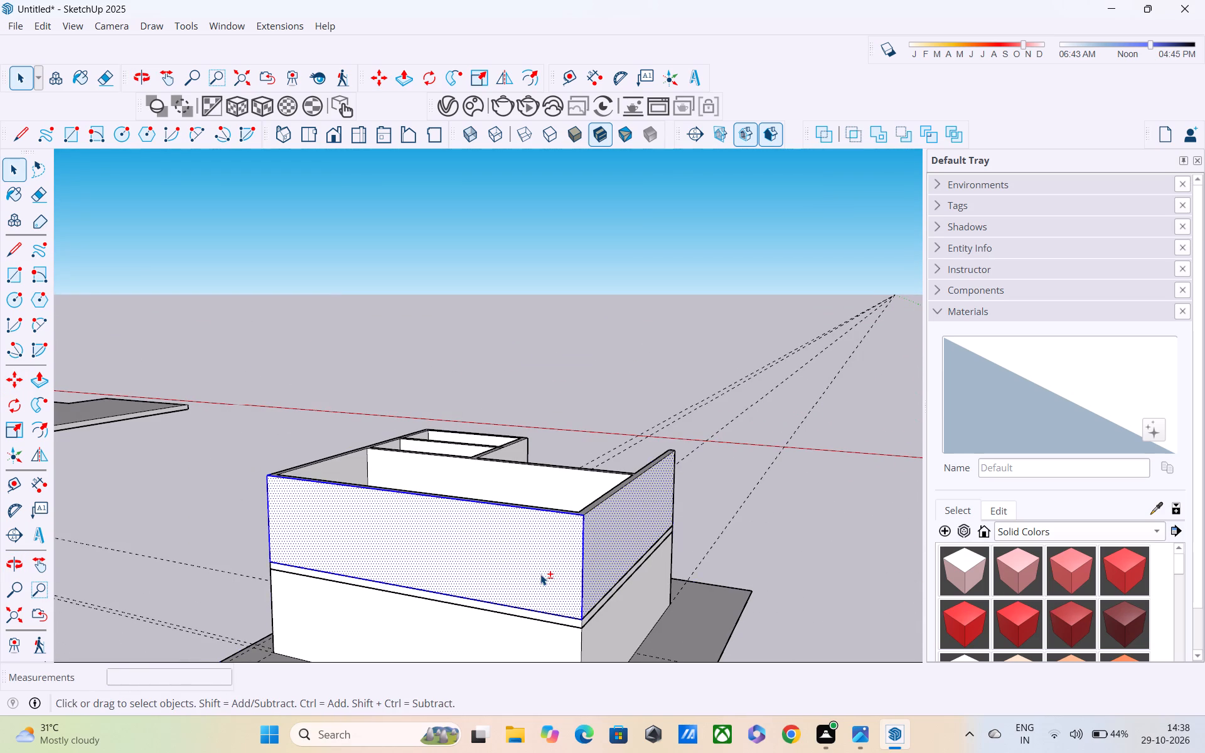
middle_drag(545, 558, 843, 506)
scroll(806, 490, down, 4)
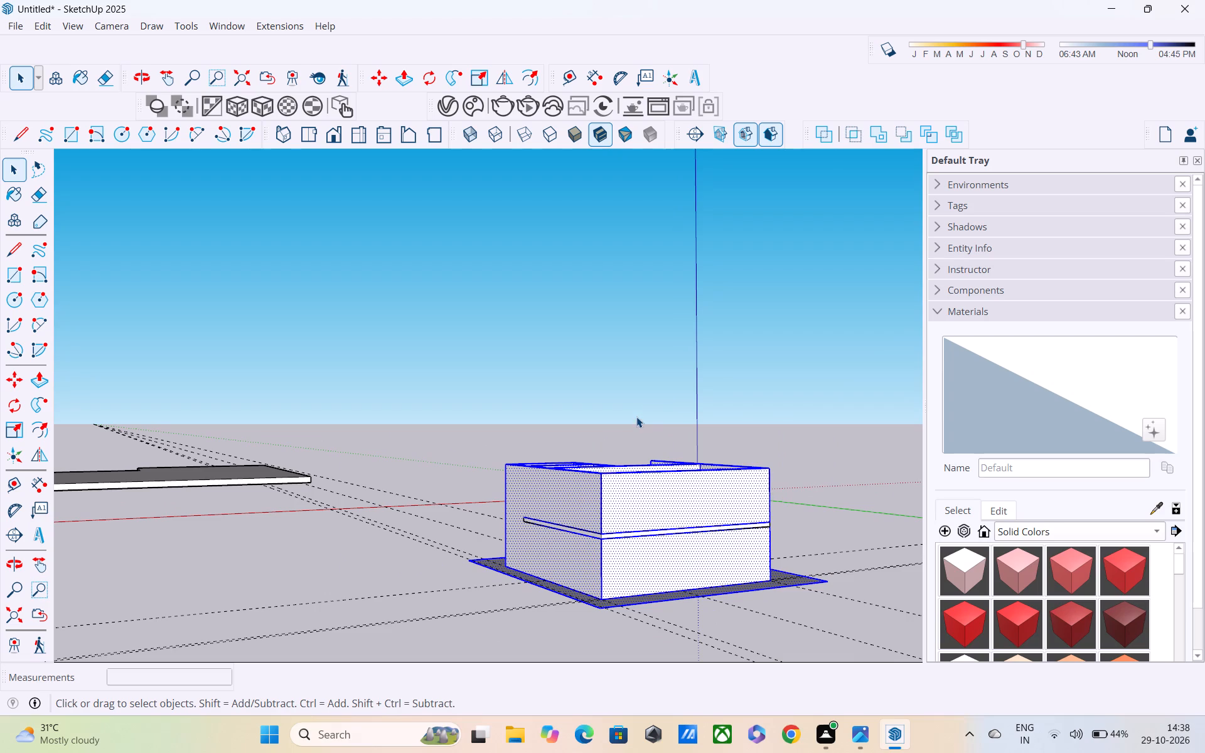
click(636, 417)
Check how the outer wall faces are divided at the house corner by selecting each face with its edges, and clear the selection.
middle_drag(582, 533, 696, 572)
shift+scroll(671, 516, up, 5)
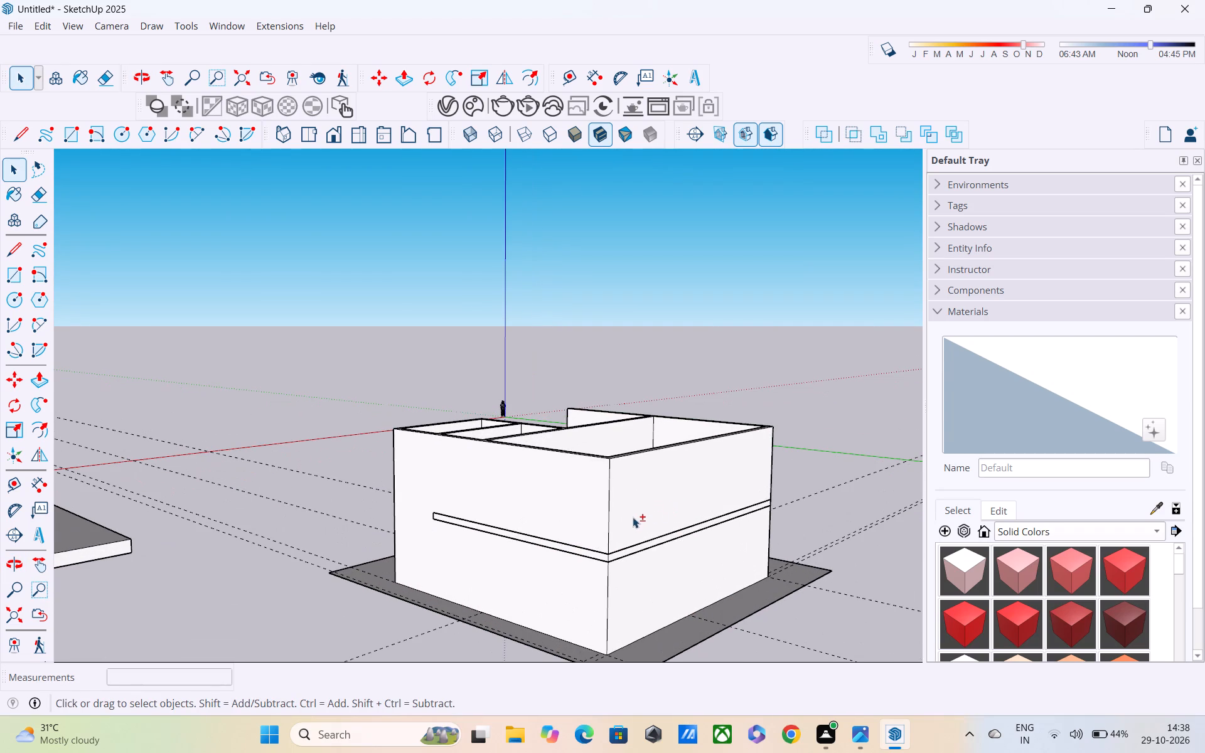
shift+double_click(599, 531)
shift+triple_click(610, 516)
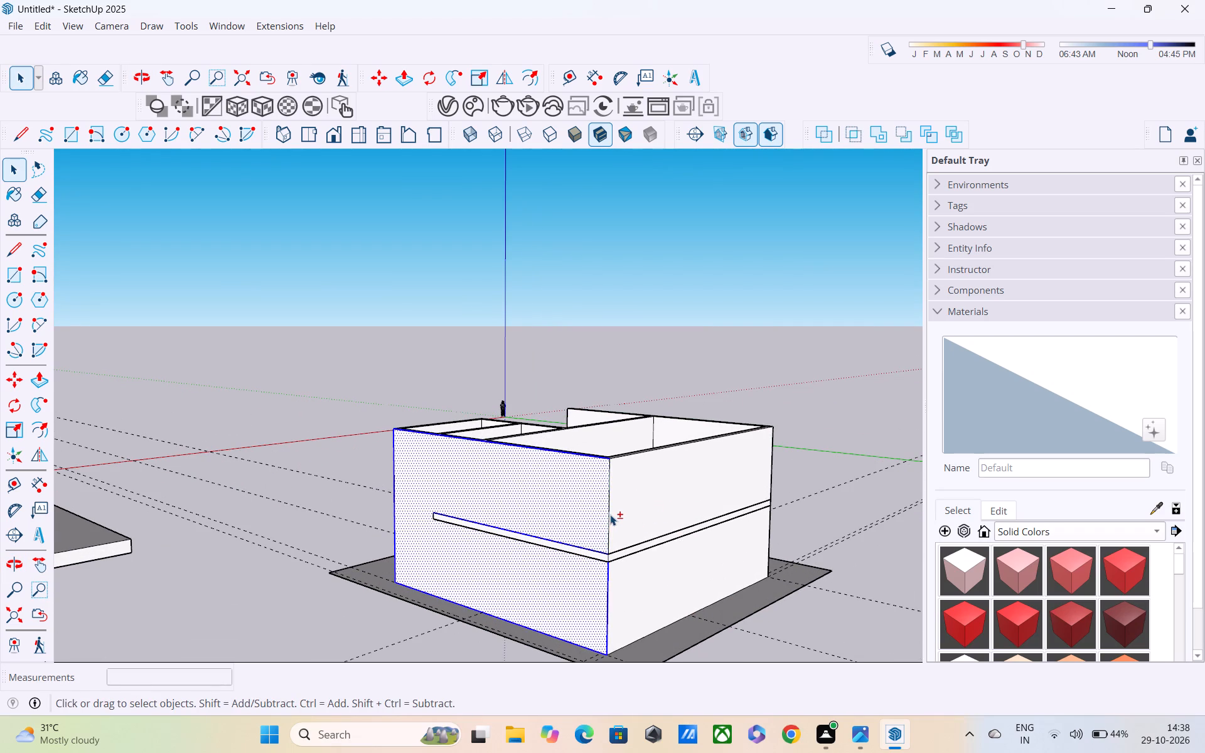
shift+click(610, 515)
shift+double_click(618, 491)
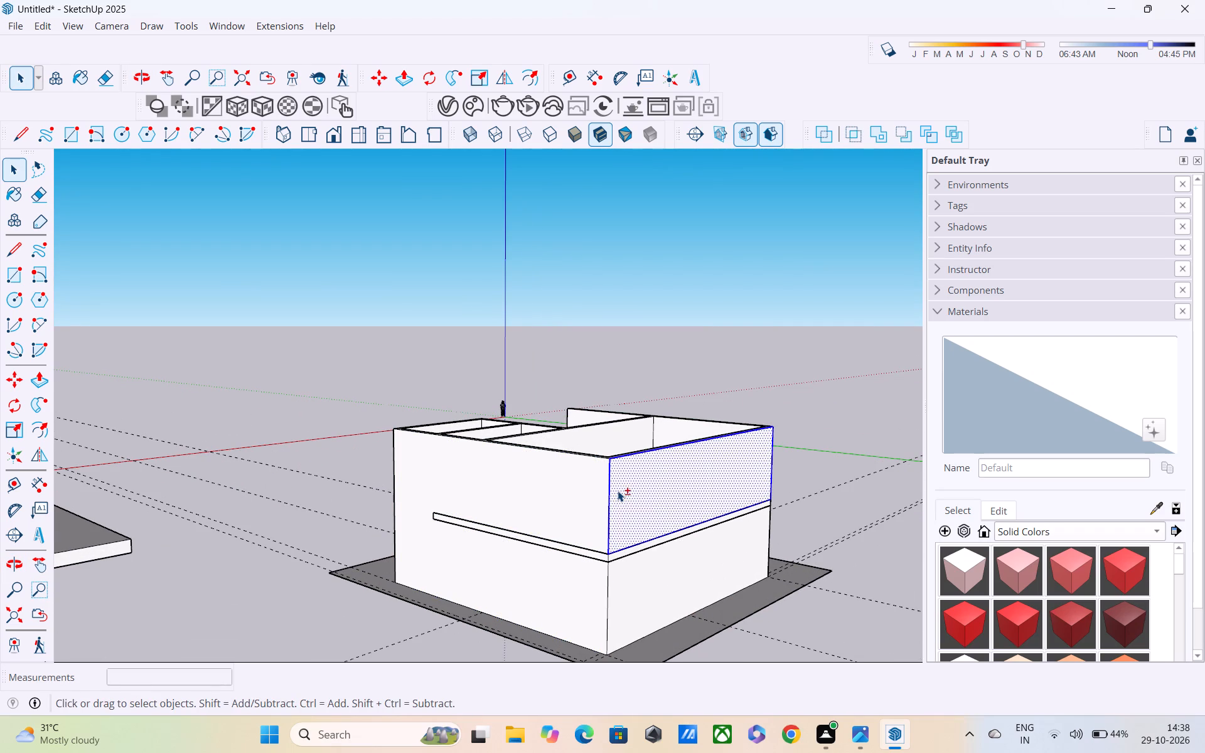
shift+double_click(596, 508)
shift+double_click(594, 506)
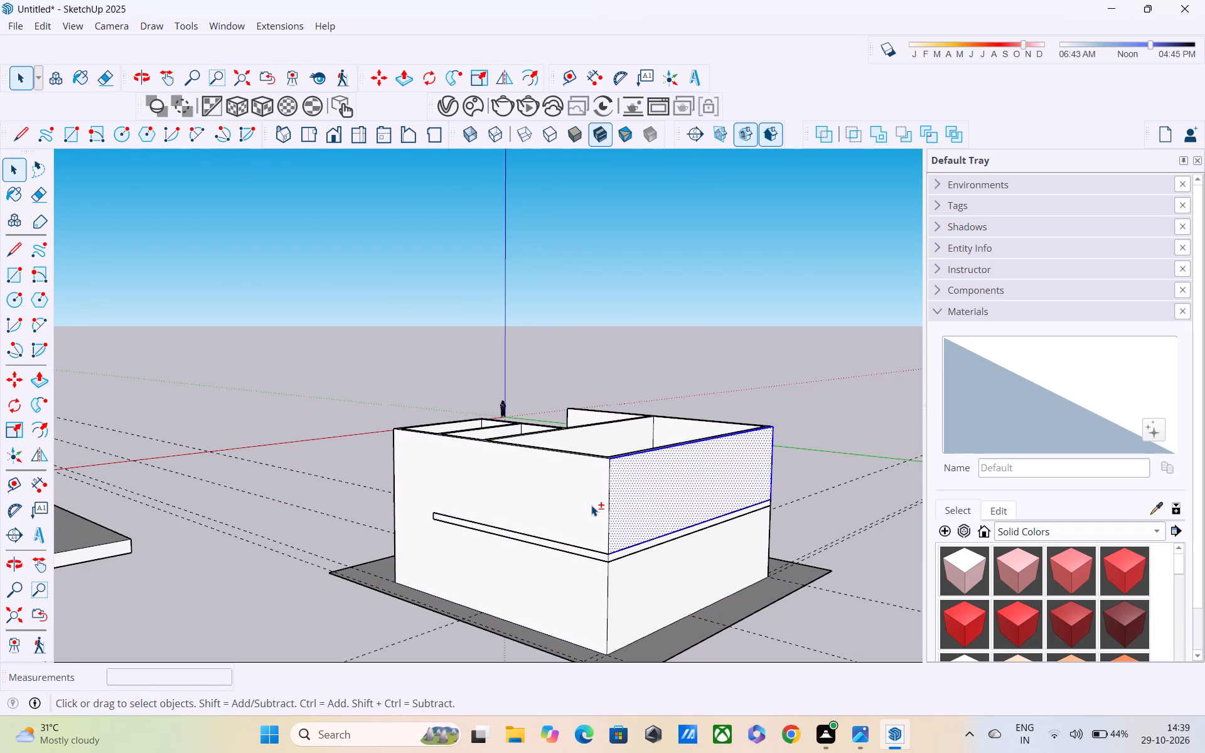
shift+double_click(583, 498)
shift+middle_drag(581, 494, 793, 541)
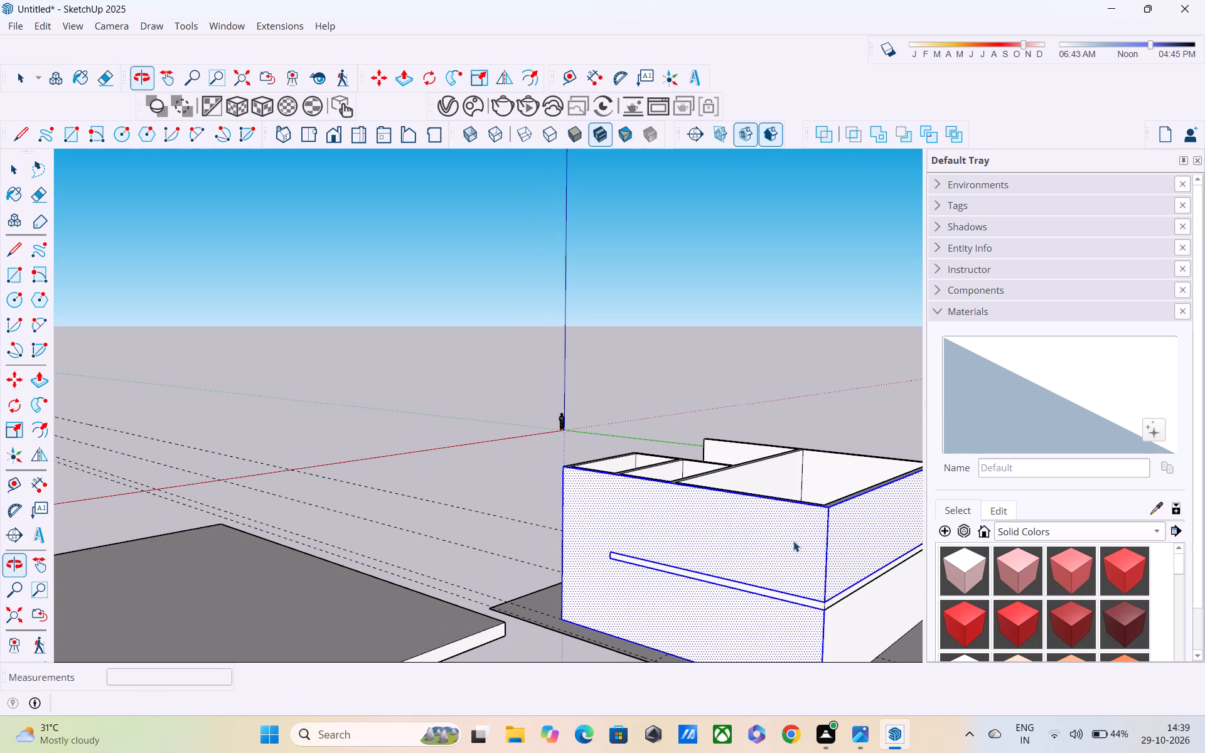
click(773, 285)
Check the upper storey's top rim and the two adjoining outer wall faces by selecting them together, and clear the selection.
middle_drag(754, 470, 443, 439)
scroll(430, 456, up, 2)
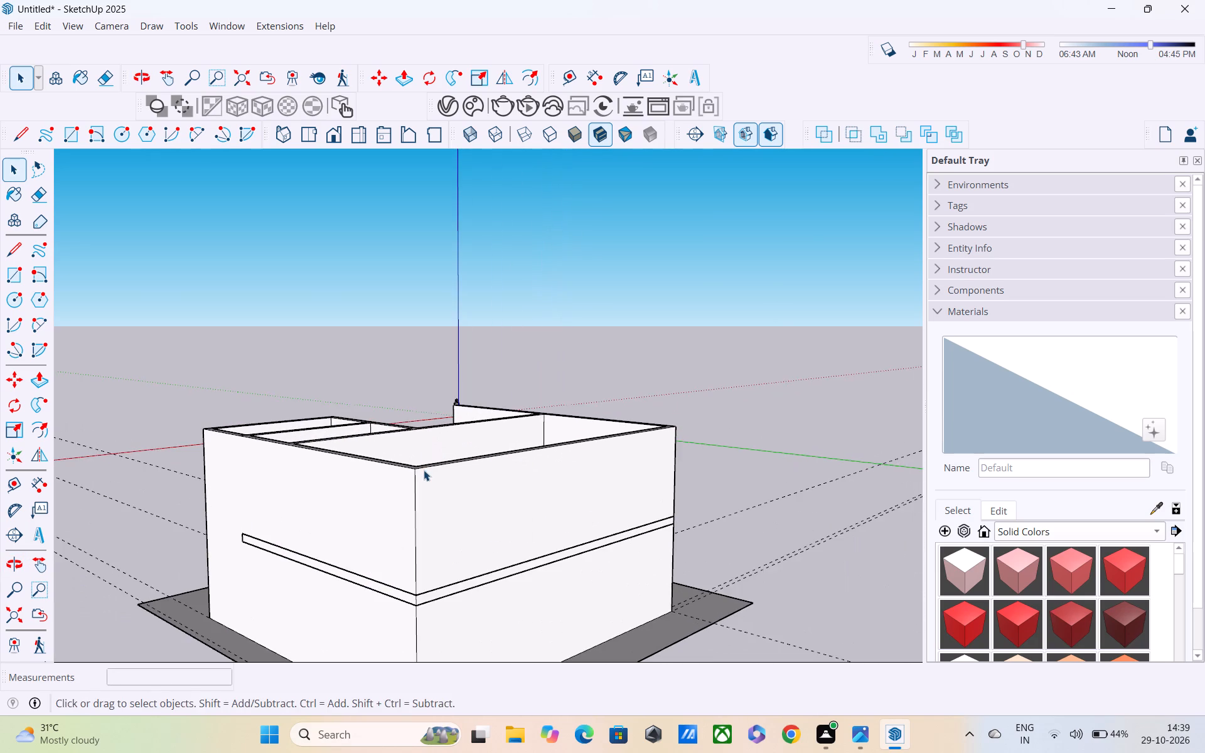
middle_drag(424, 470, 431, 533)
scroll(431, 537, up, 7)
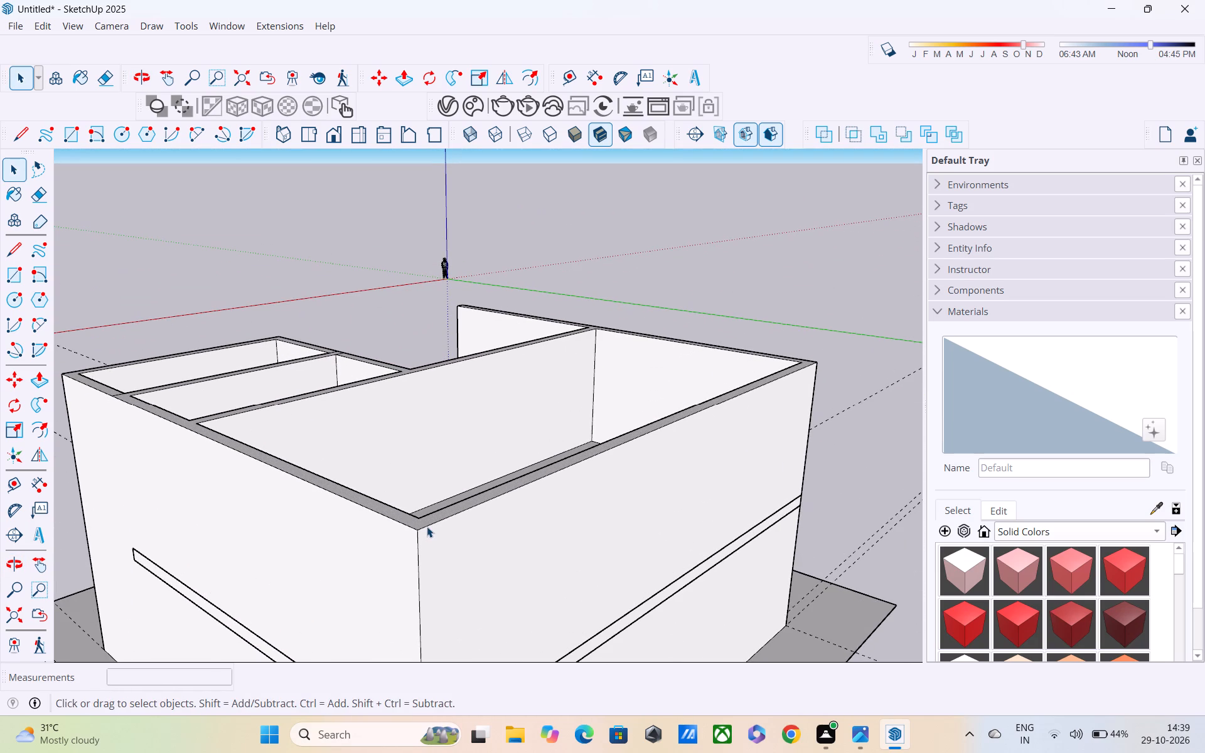
double_click(427, 526)
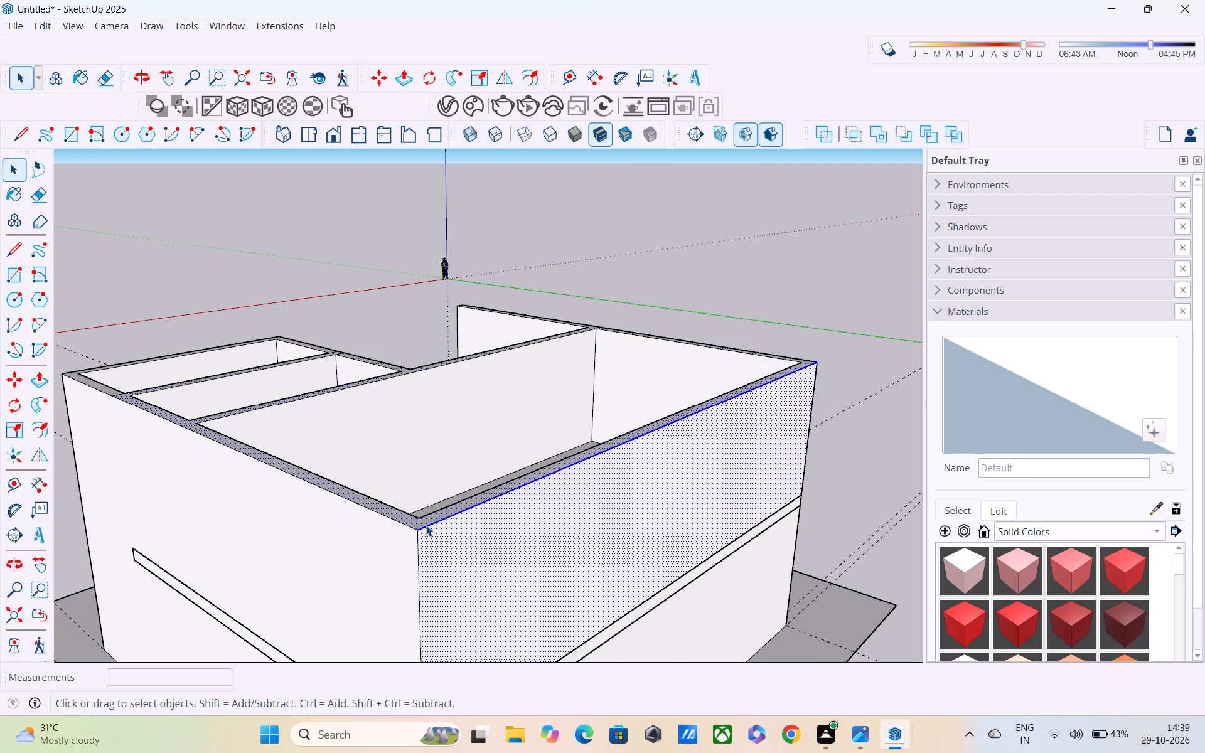
shift+scroll(426, 525, up, 3)
shift+click(397, 526)
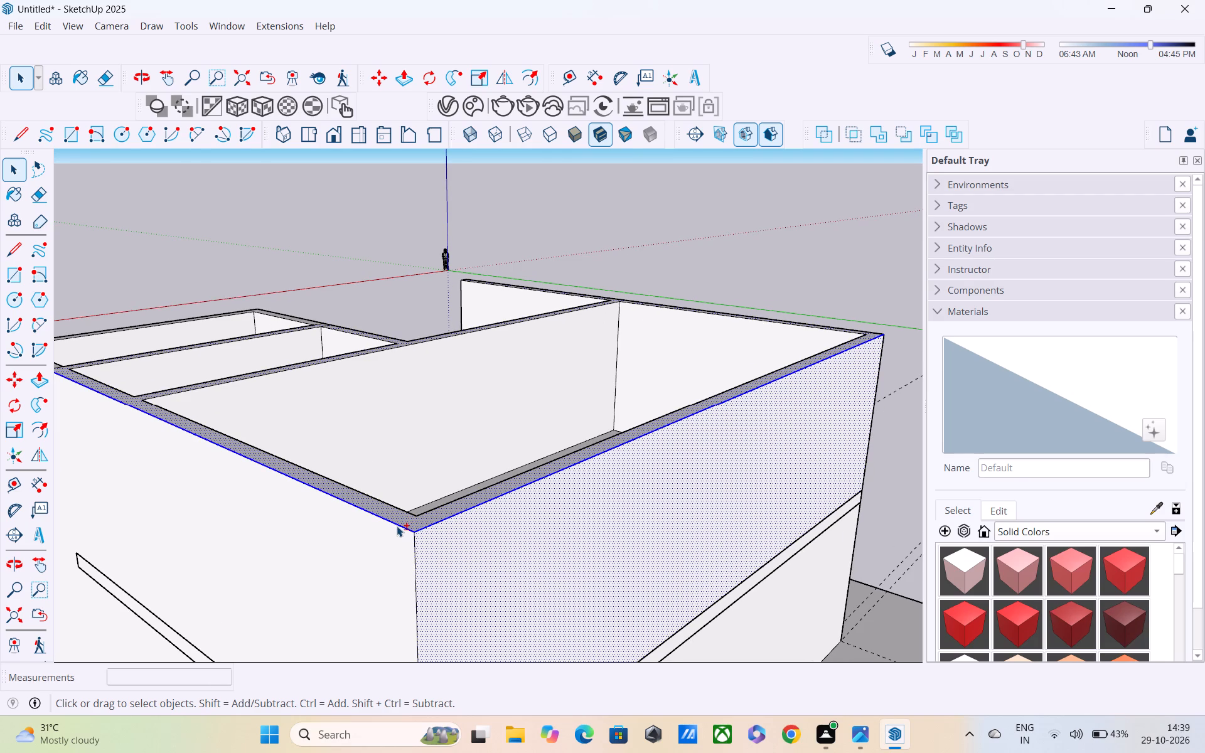
shift+double_click(397, 538)
scroll(410, 560, down, 2)
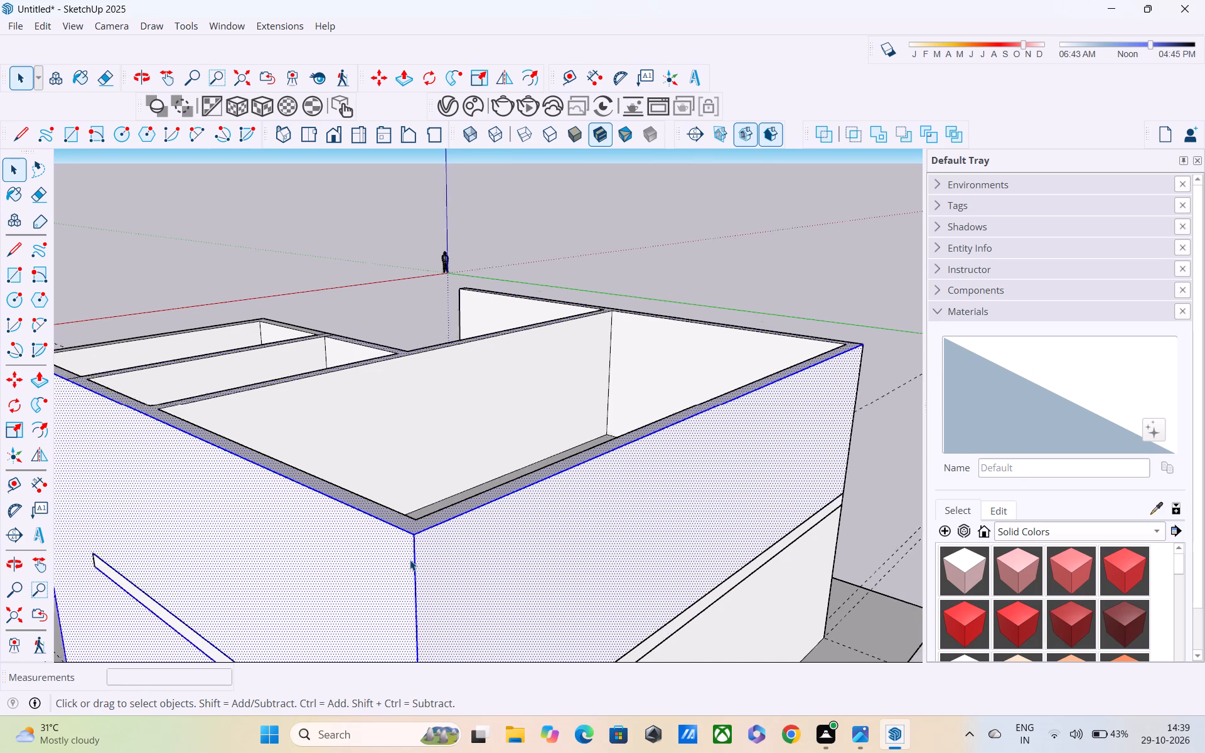
scroll(410, 560, down, 3)
middle_drag(408, 556, 387, 496)
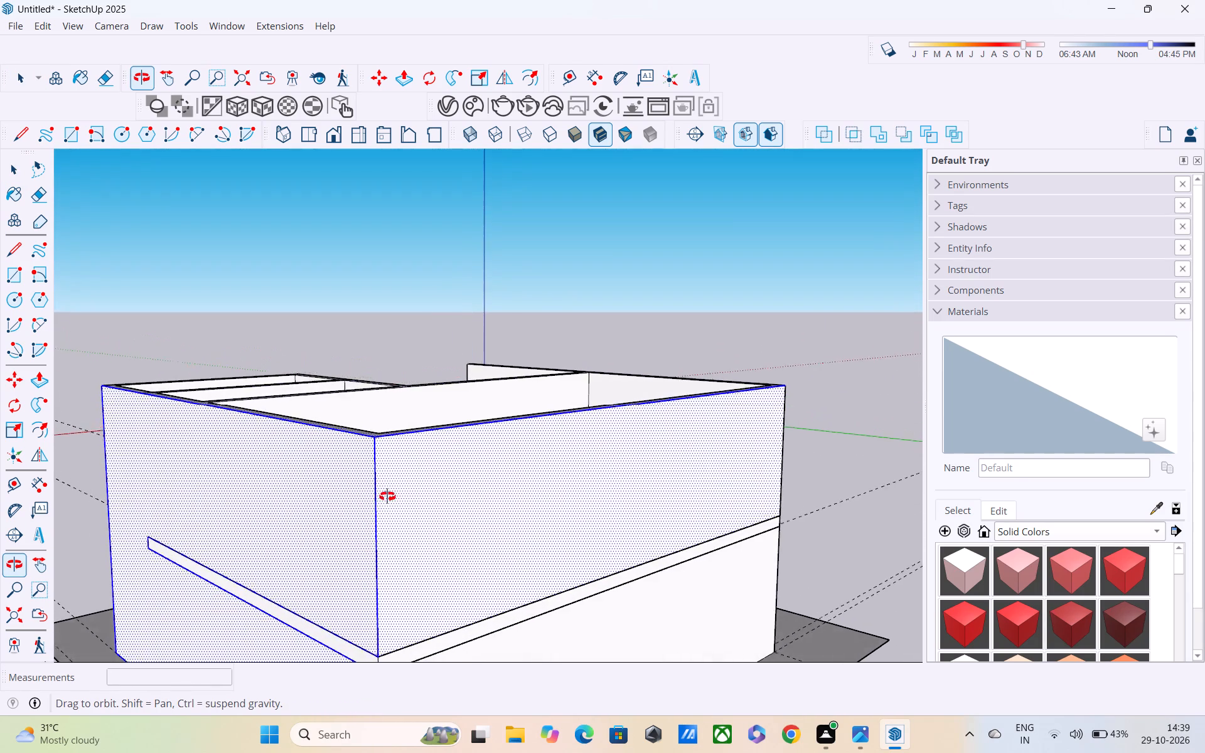
middle_drag(387, 496, 387, 490)
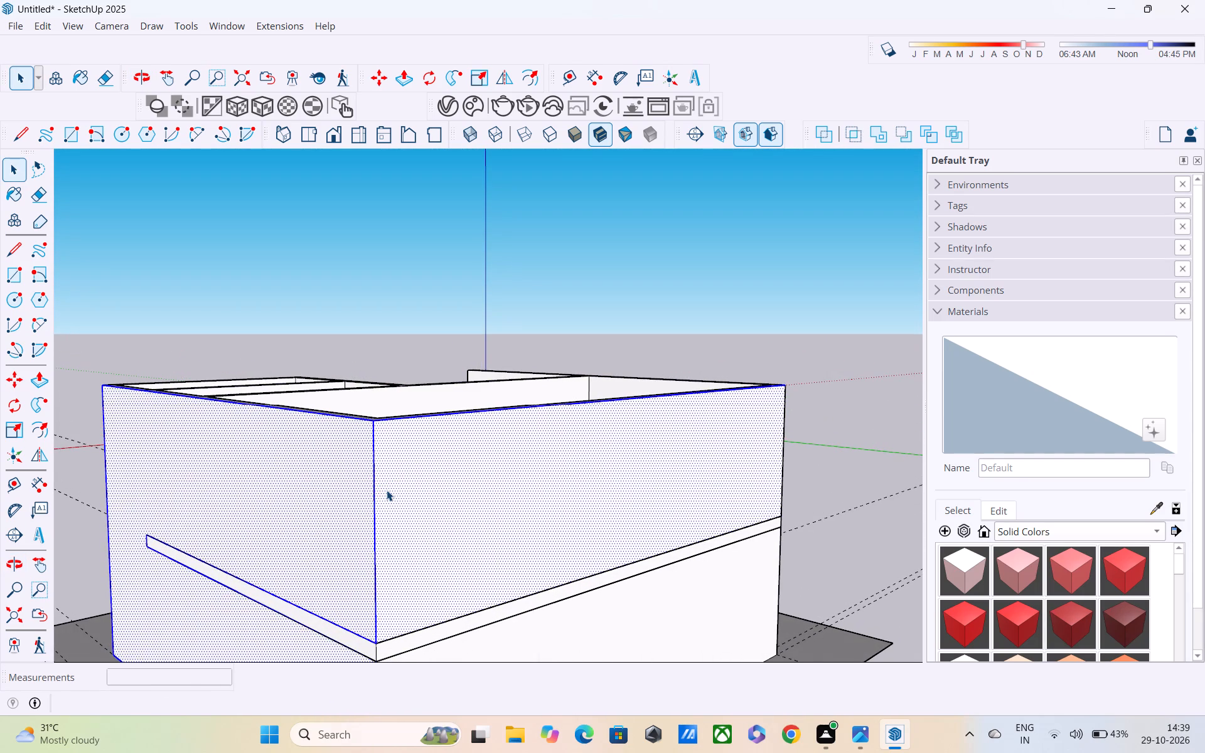
scroll(387, 490, down, 10)
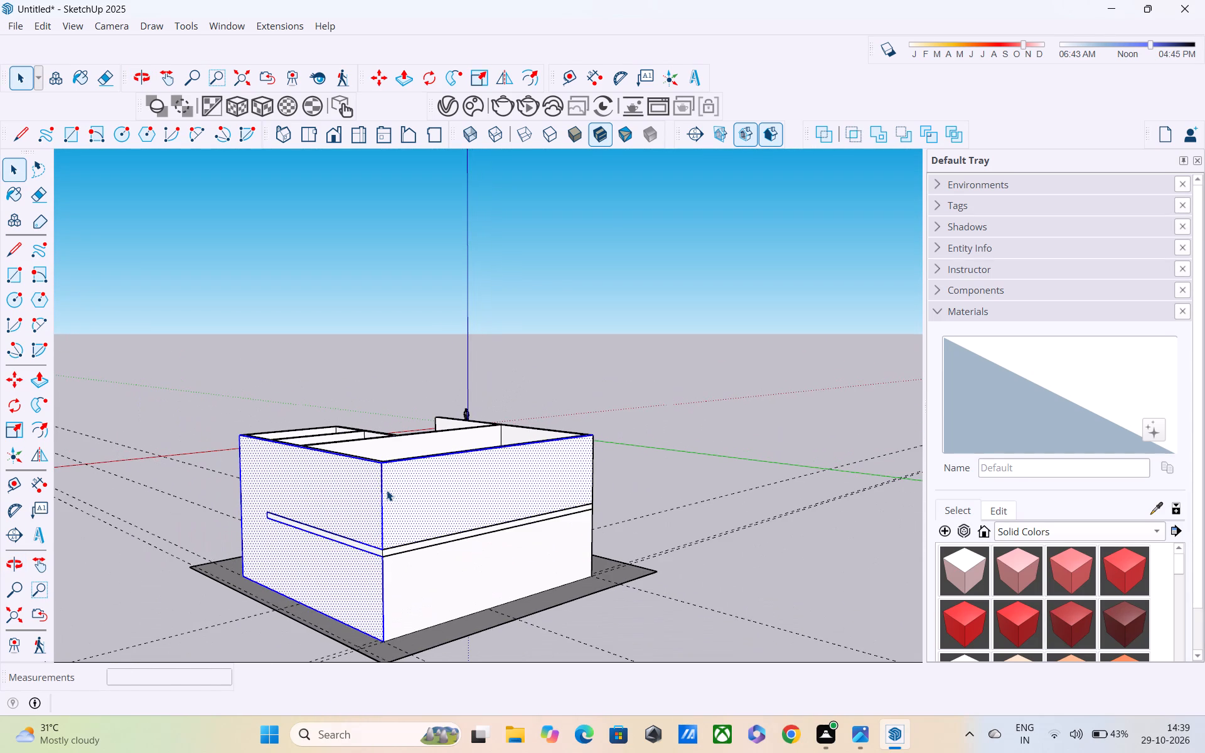
scroll(387, 490, down, 2)
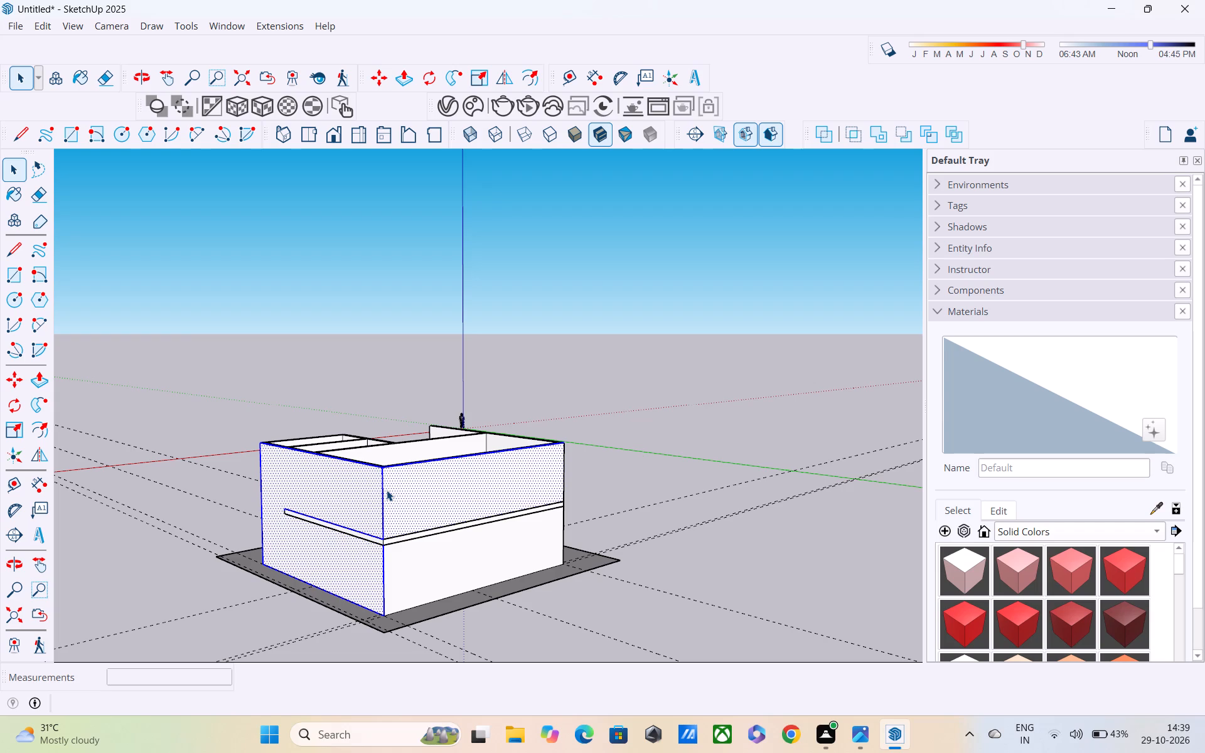
click(859, 220)
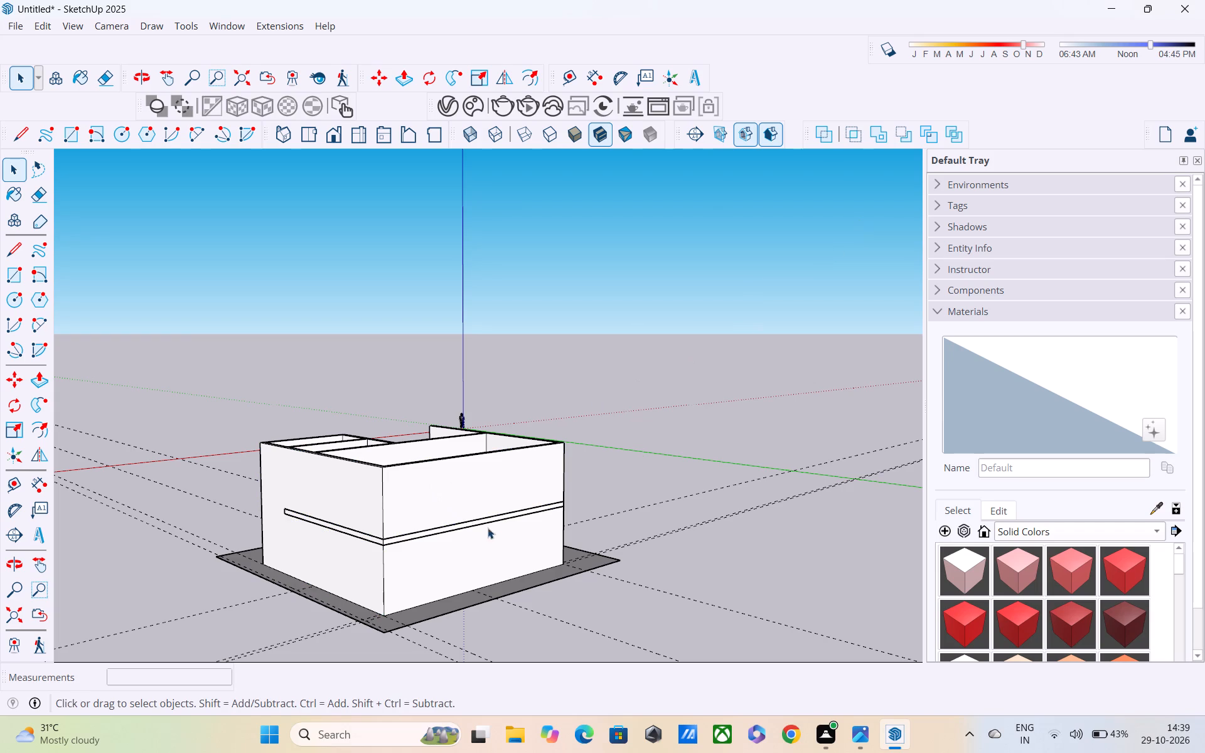
Examine the intermediate floor slab's edge along the outer walls, from its end on the side wall around to the corner.
middle_drag(478, 447, 762, 441)
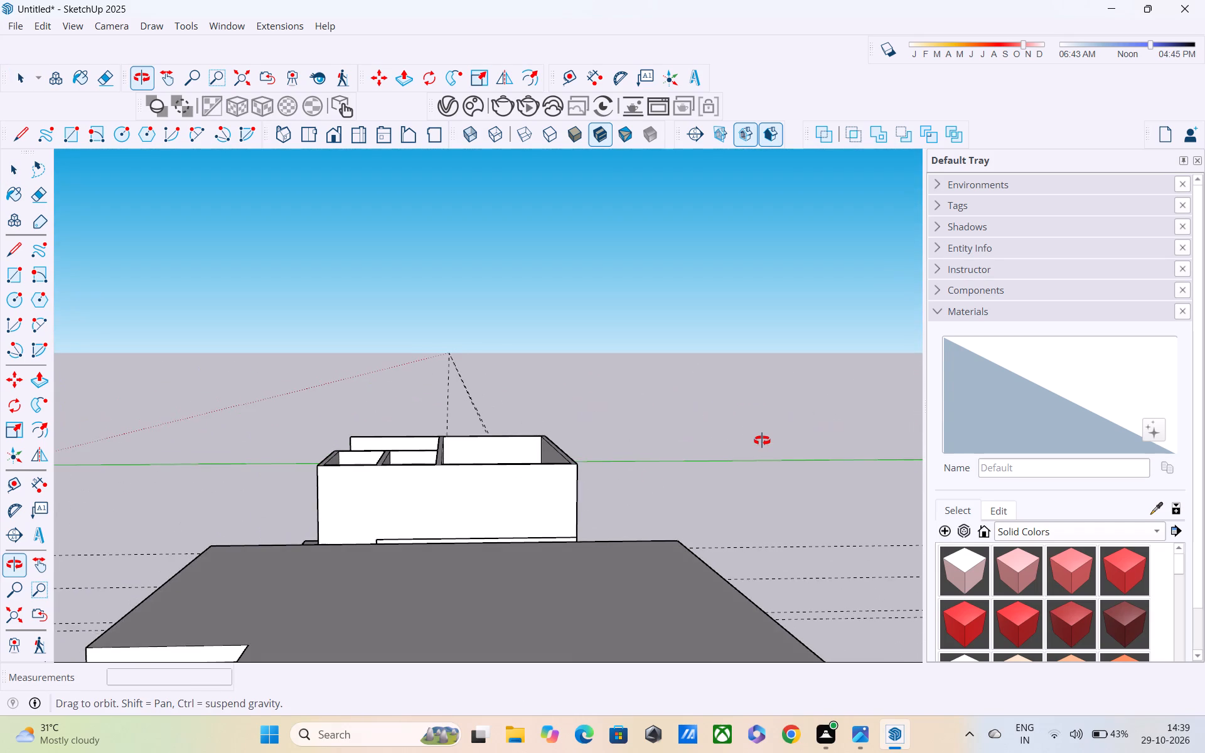
middle_drag(762, 441, 804, 407)
scroll(352, 593, up, 3)
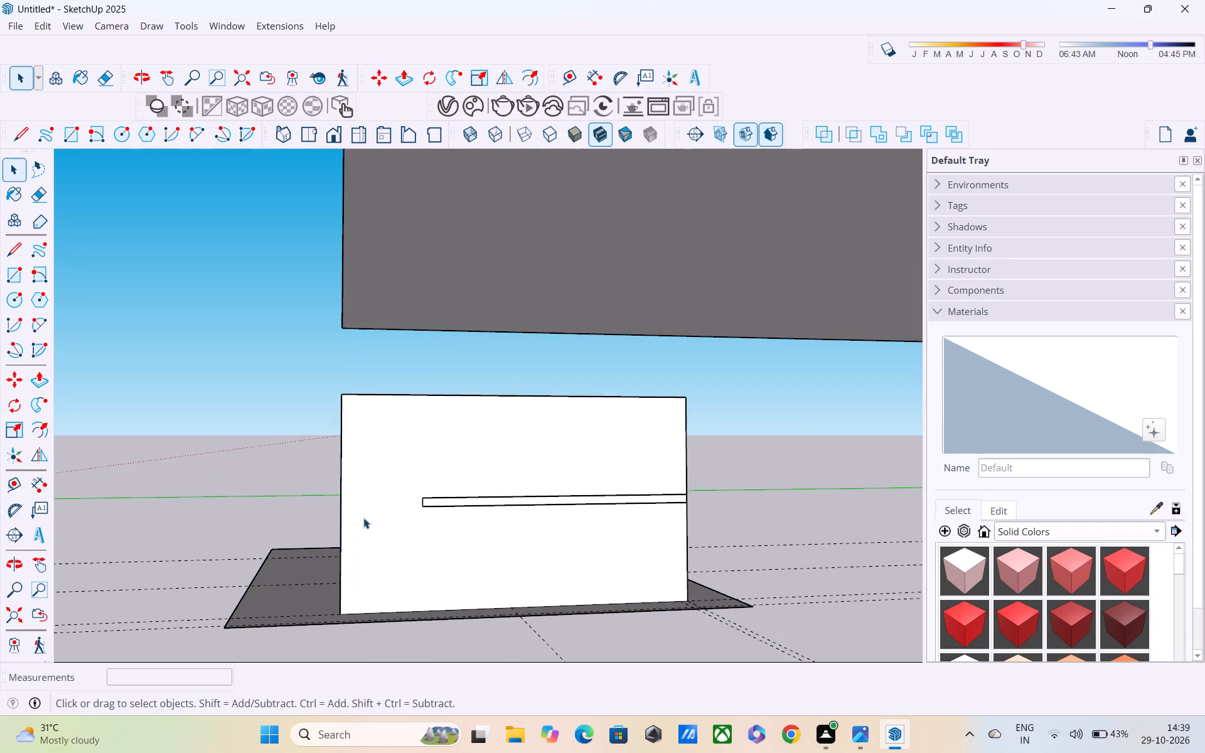
scroll(368, 506, up, 10)
middle_drag(387, 494, 515, 576)
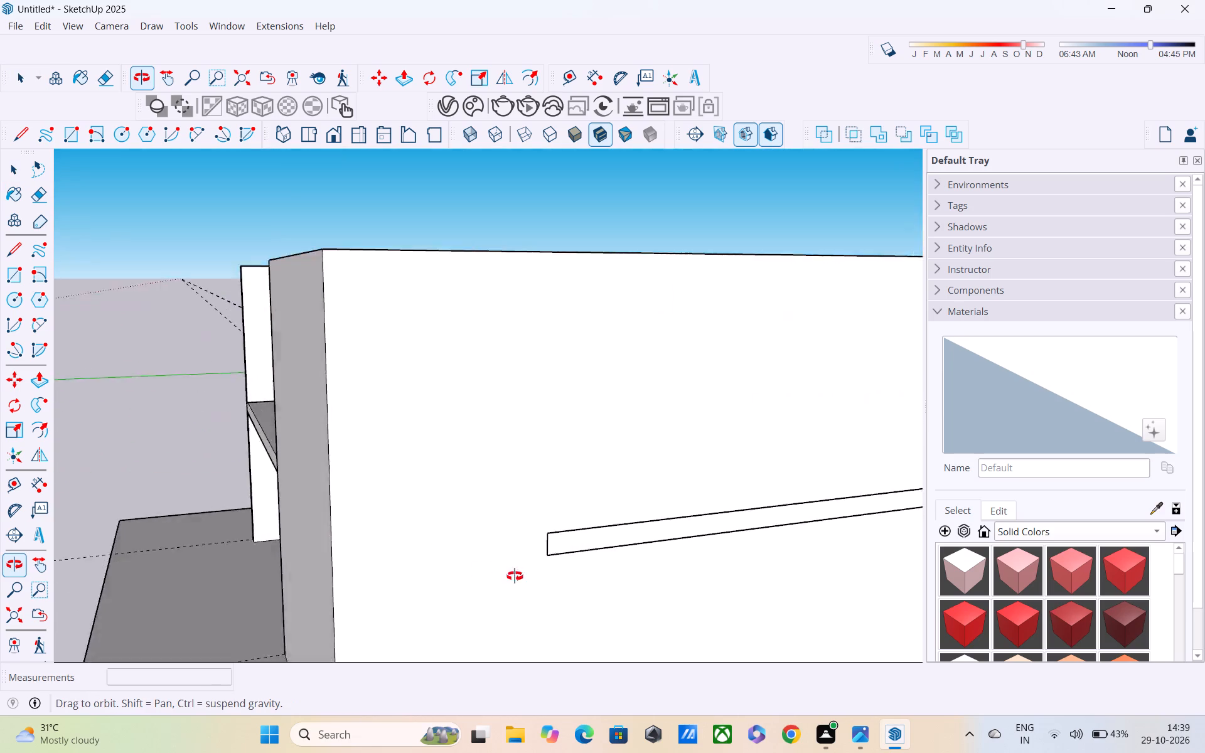
middle_drag(515, 576, 692, 530)
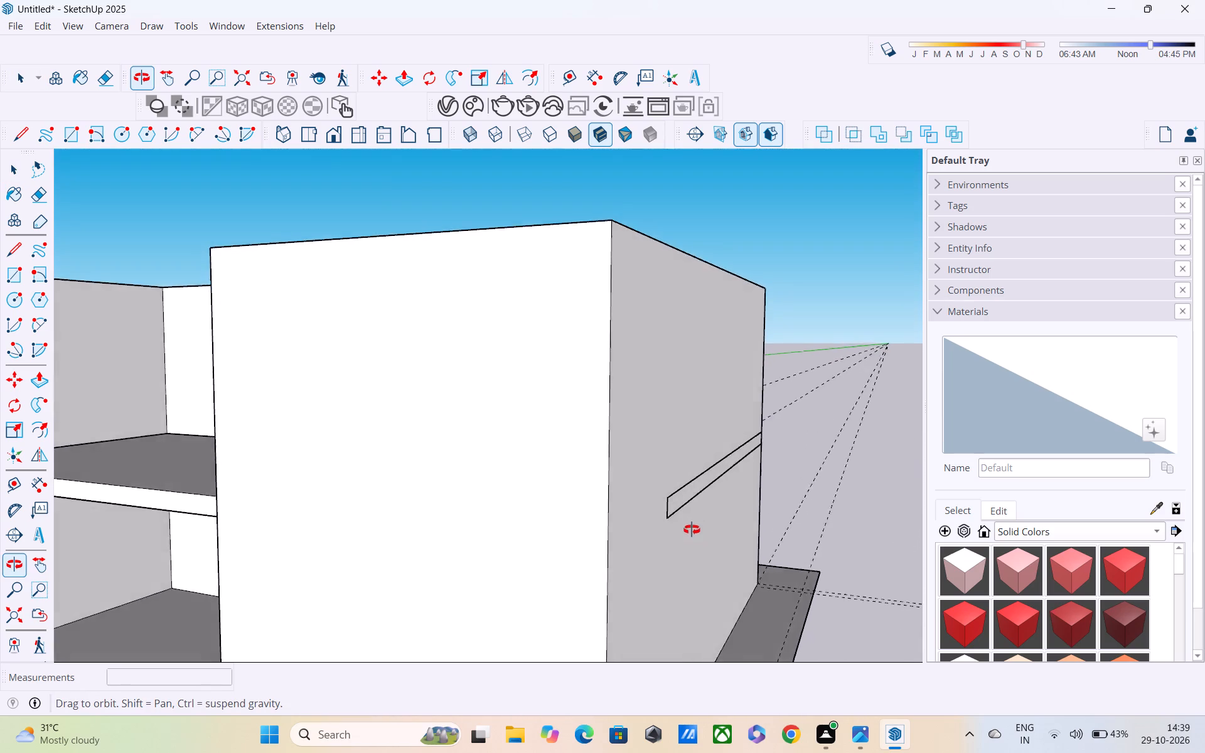
middle_drag(692, 530, 680, 511)
scroll(680, 511, up, 3)
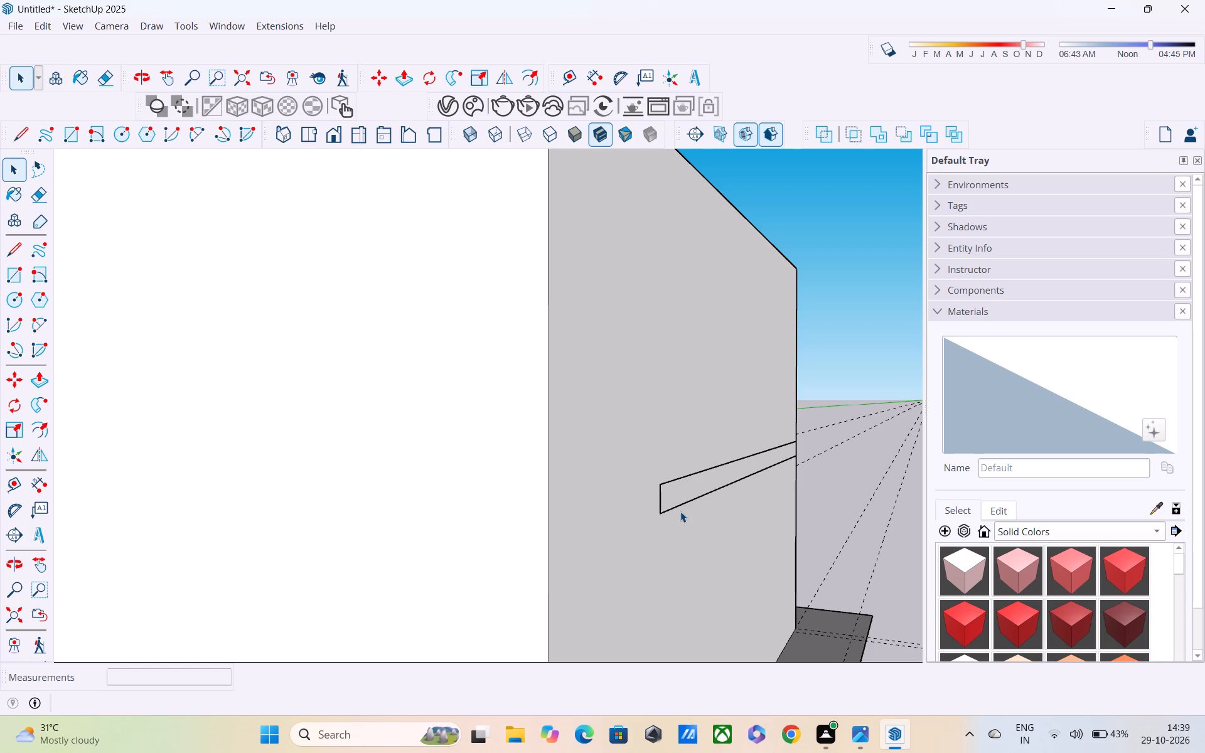
middle_drag(680, 511, 496, 457)
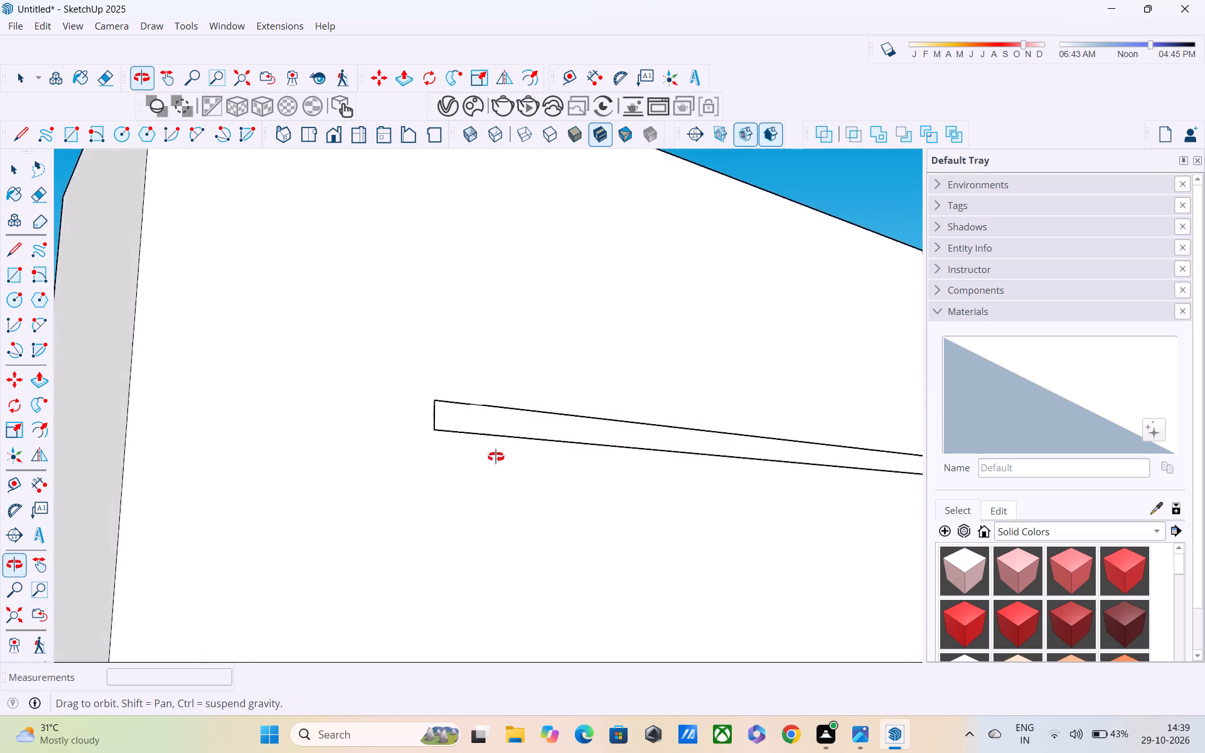
middle_drag(496, 457, 151, 501)
scroll(151, 501, down, 6)
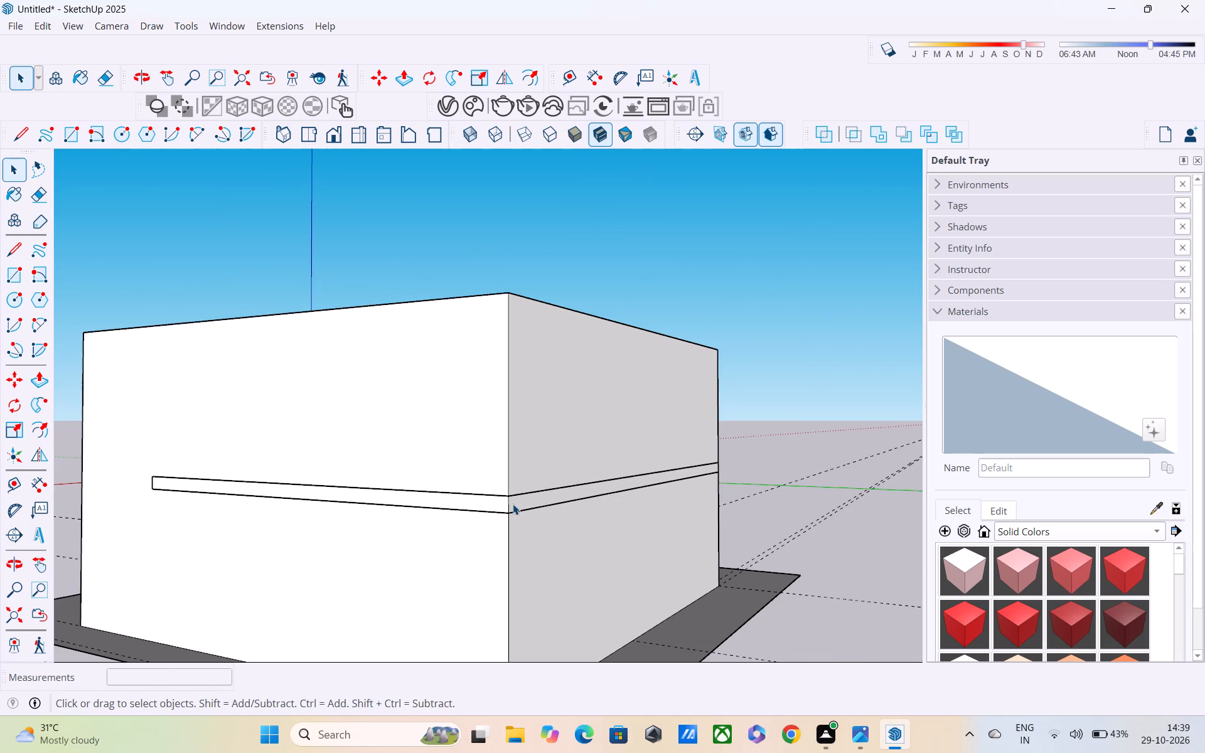
Move the intermediate floor slab out from between the two storeys to a free spot beyond the house.
click(512, 504)
key(m)
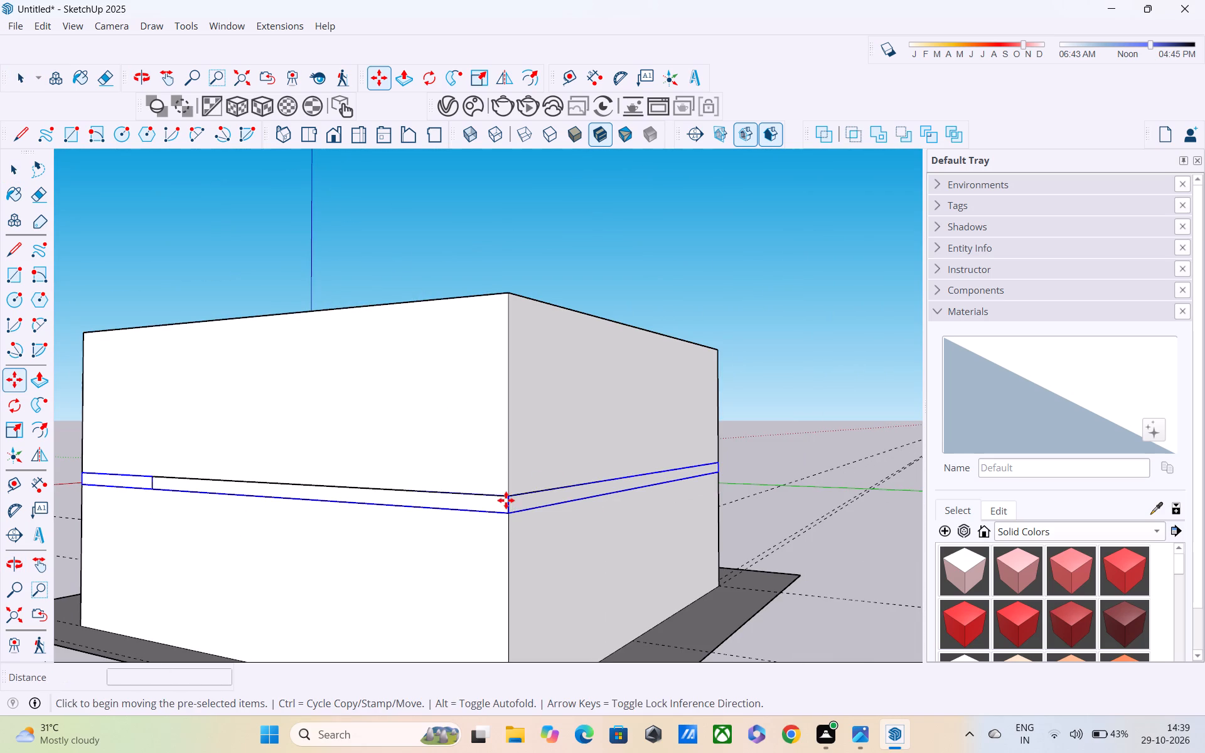
click(501, 514)
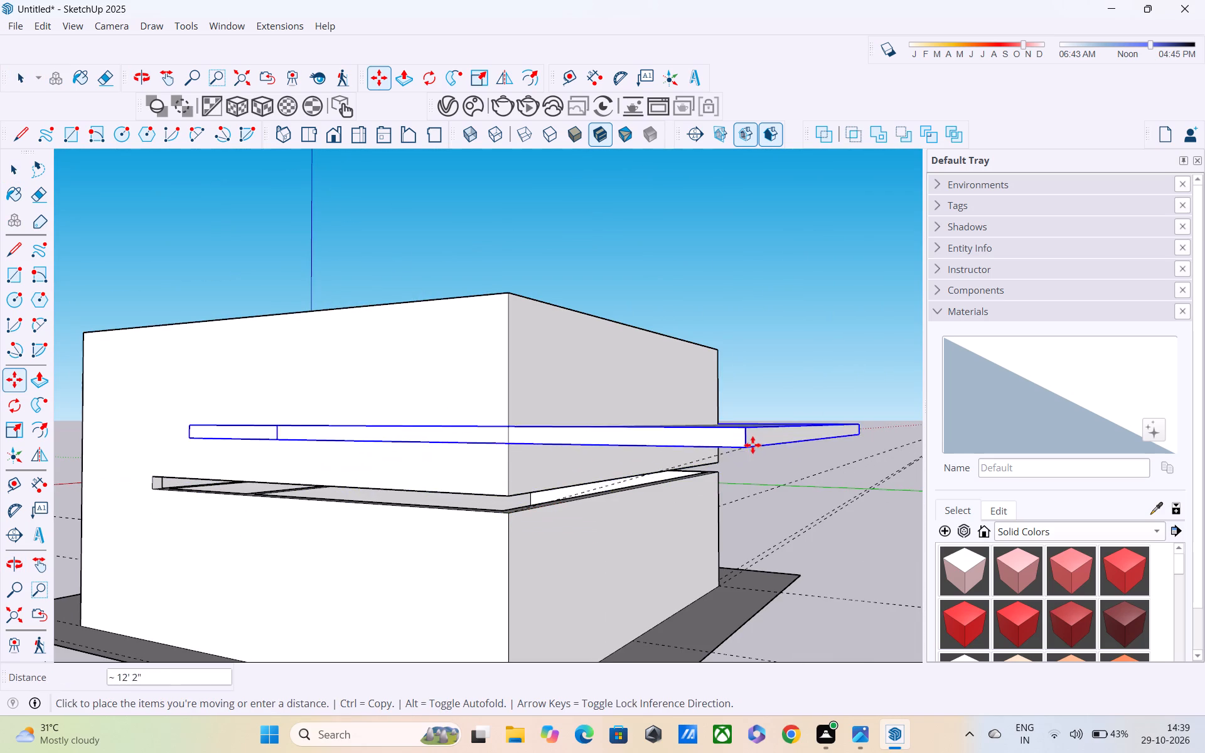
scroll(787, 433, down, 6)
shift+middle_drag(787, 433, 489, 713)
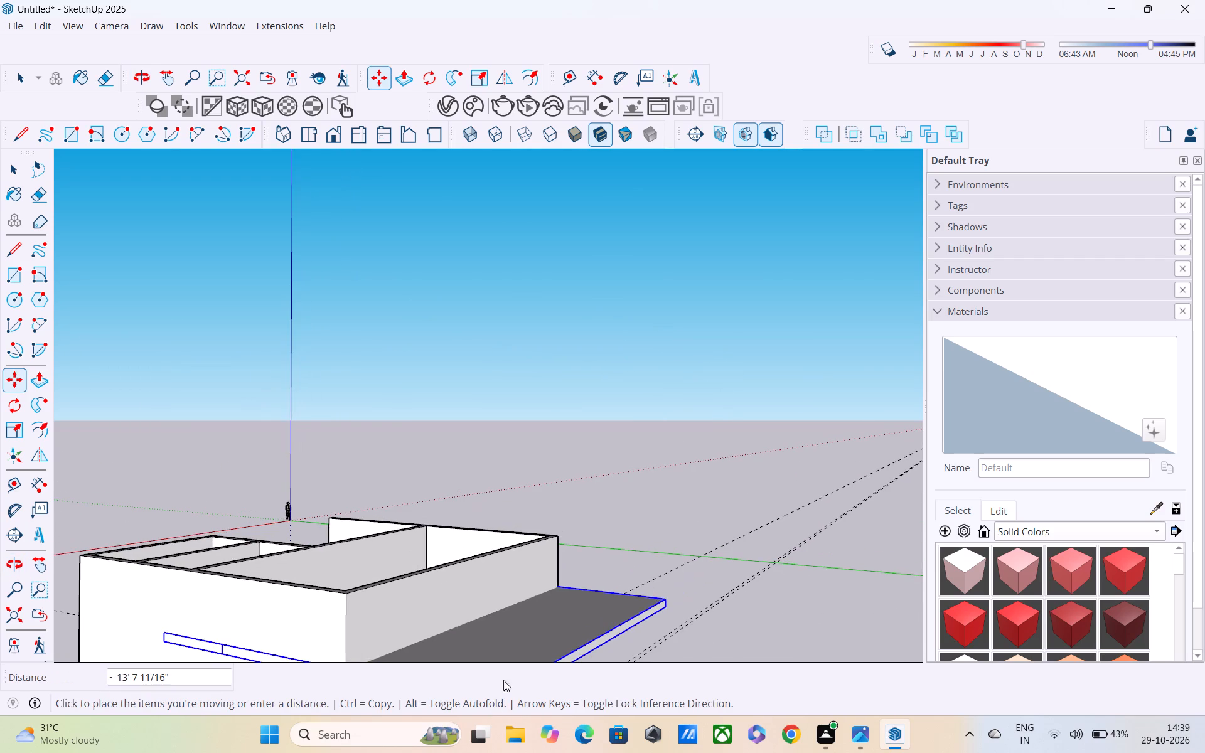
click(672, 491)
shift+middle_drag(617, 597, 729, 390)
key(space)
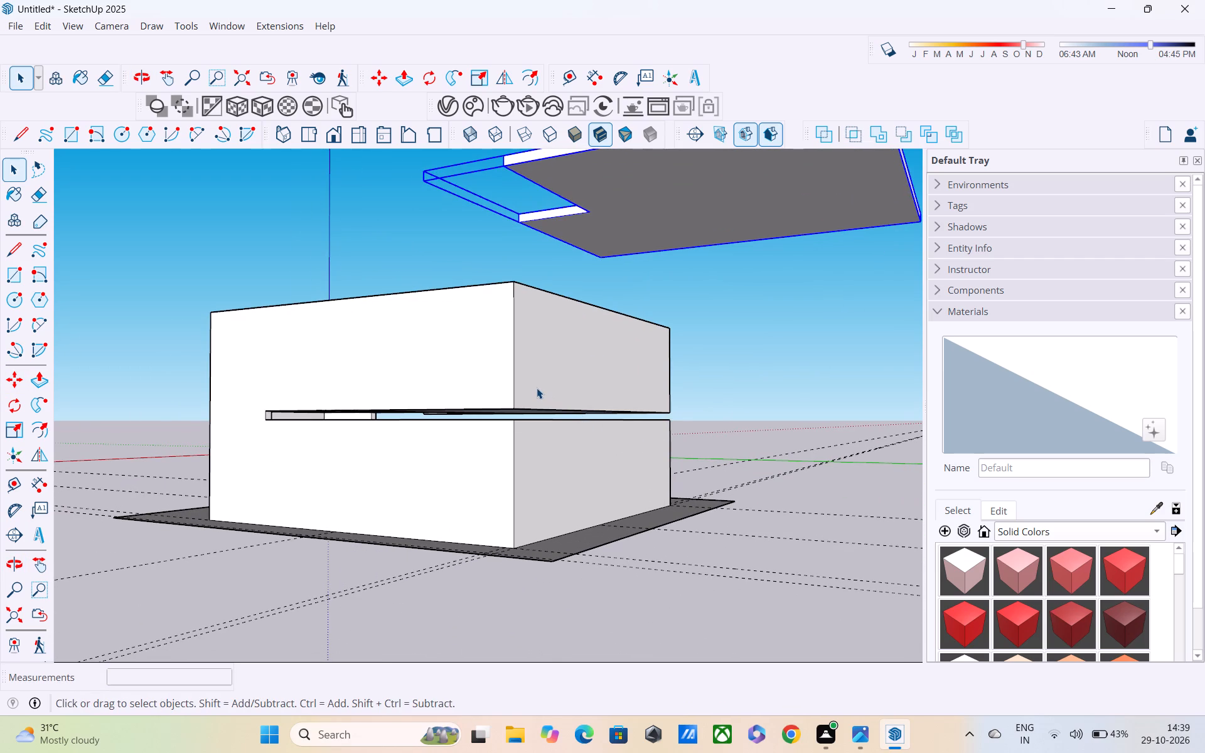
Check what is connected to the upper outer walls with the floor slab out by selecting their joined geometry, and clear the selection.
double_click(537, 388)
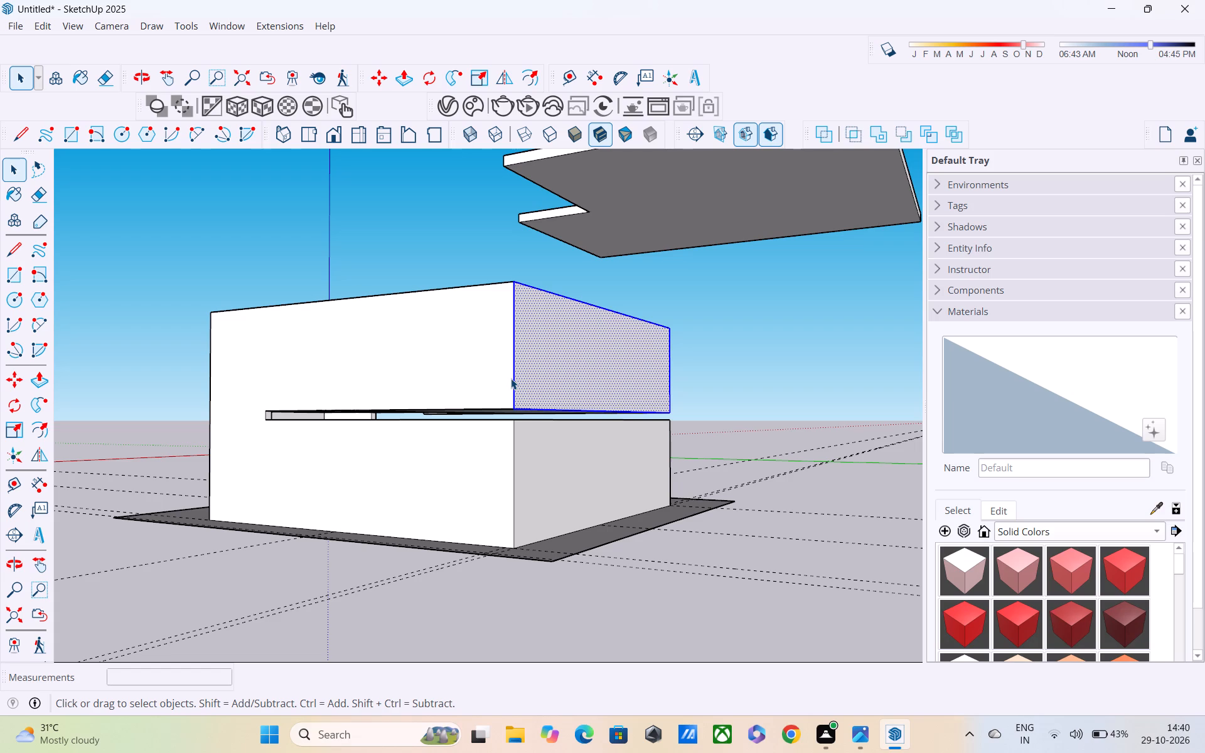
middle_drag(487, 368, 486, 521)
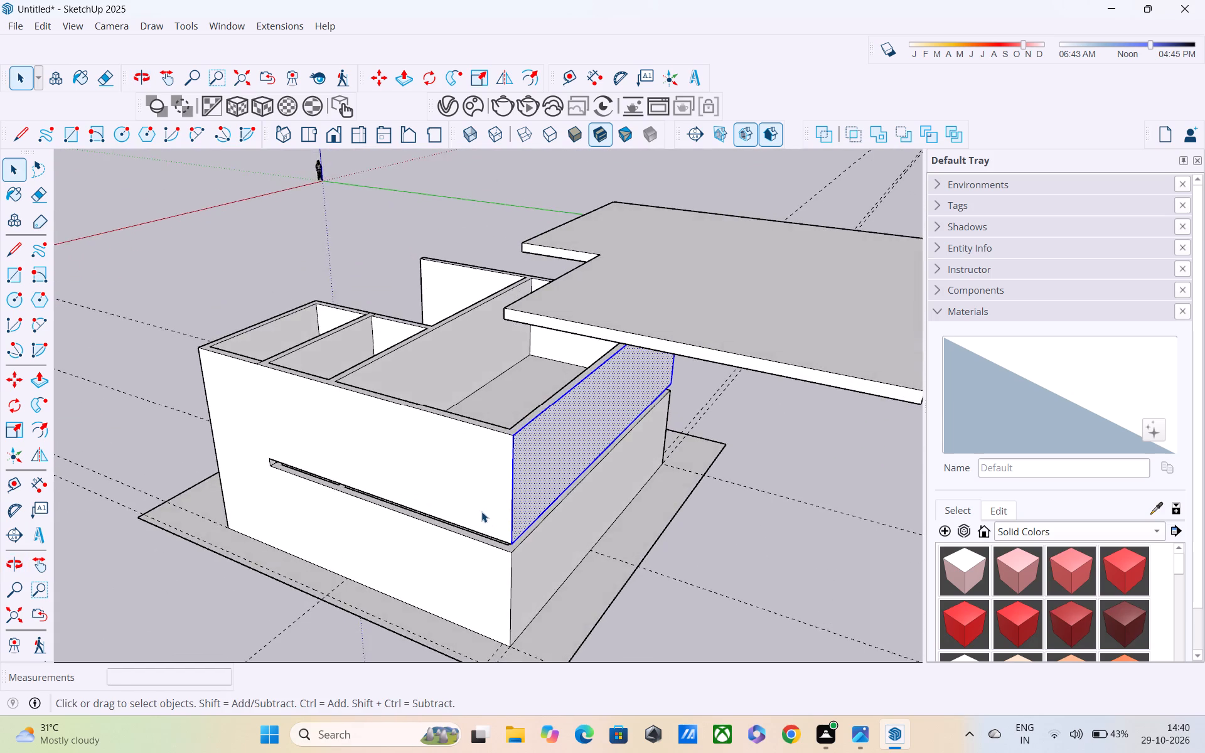
shift+scroll(474, 489, up, 4)
shift+triple_click(471, 479)
middle_drag(461, 449, 492, 383)
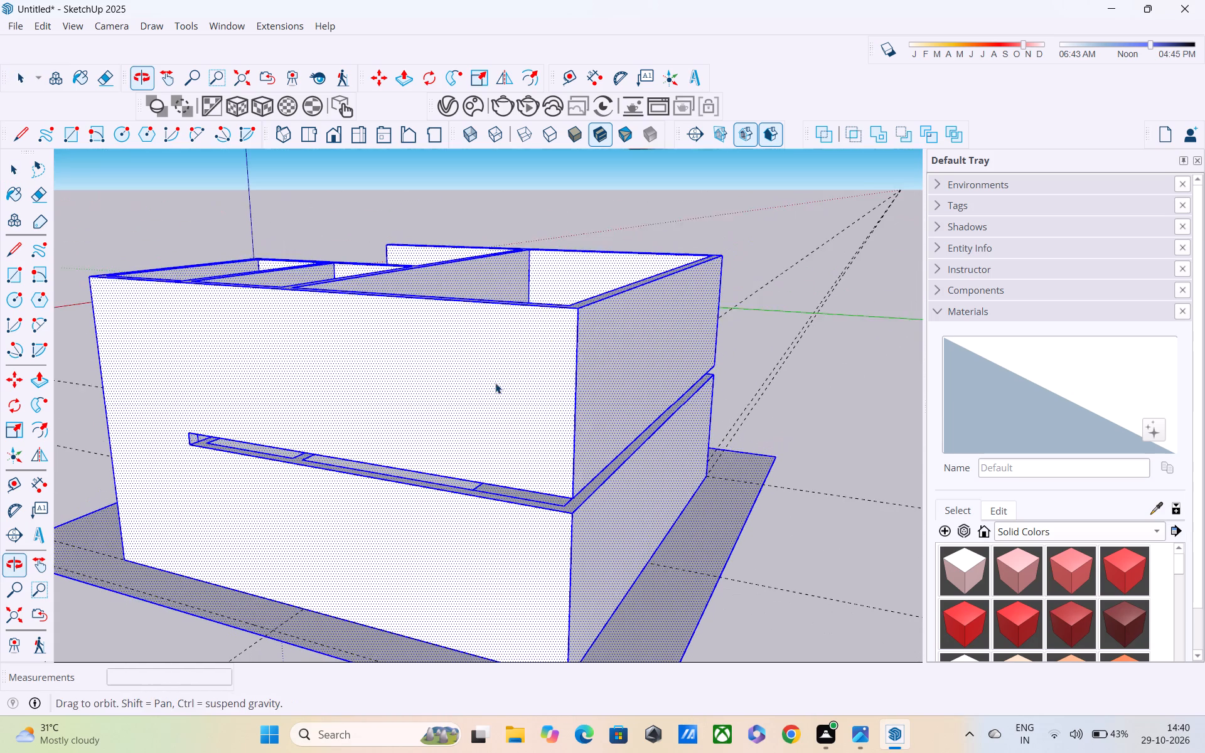
click(770, 256)
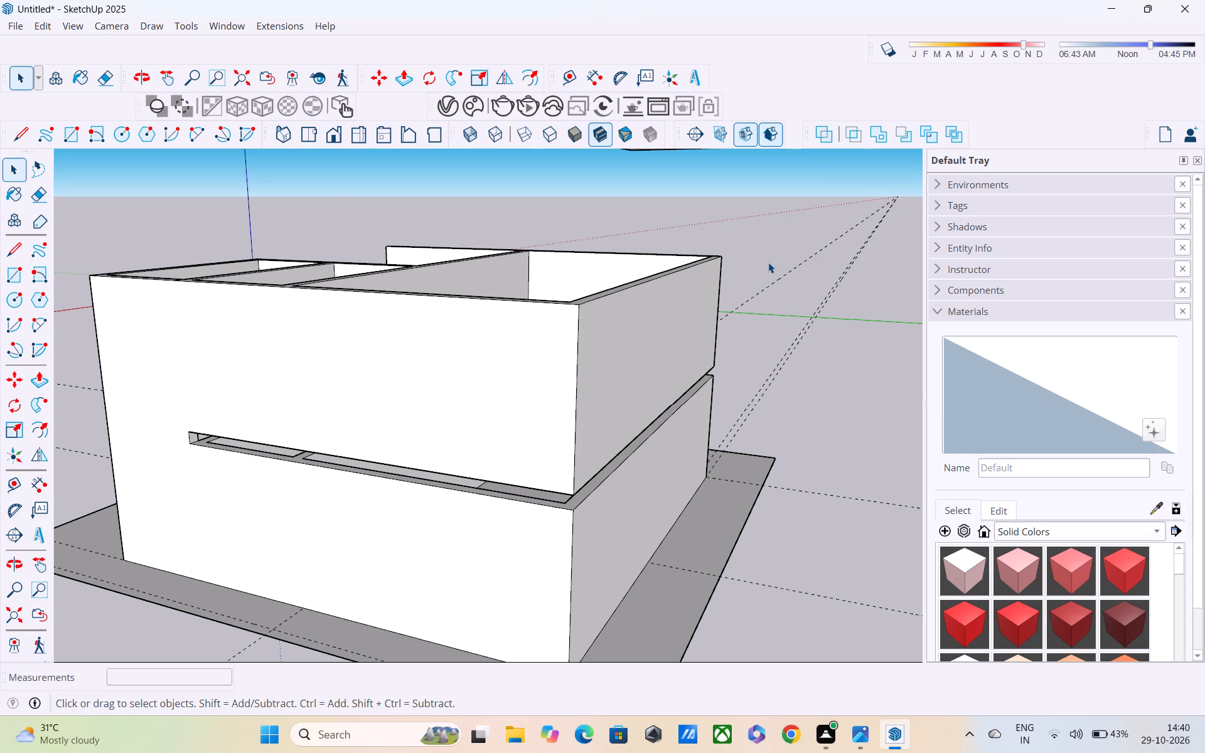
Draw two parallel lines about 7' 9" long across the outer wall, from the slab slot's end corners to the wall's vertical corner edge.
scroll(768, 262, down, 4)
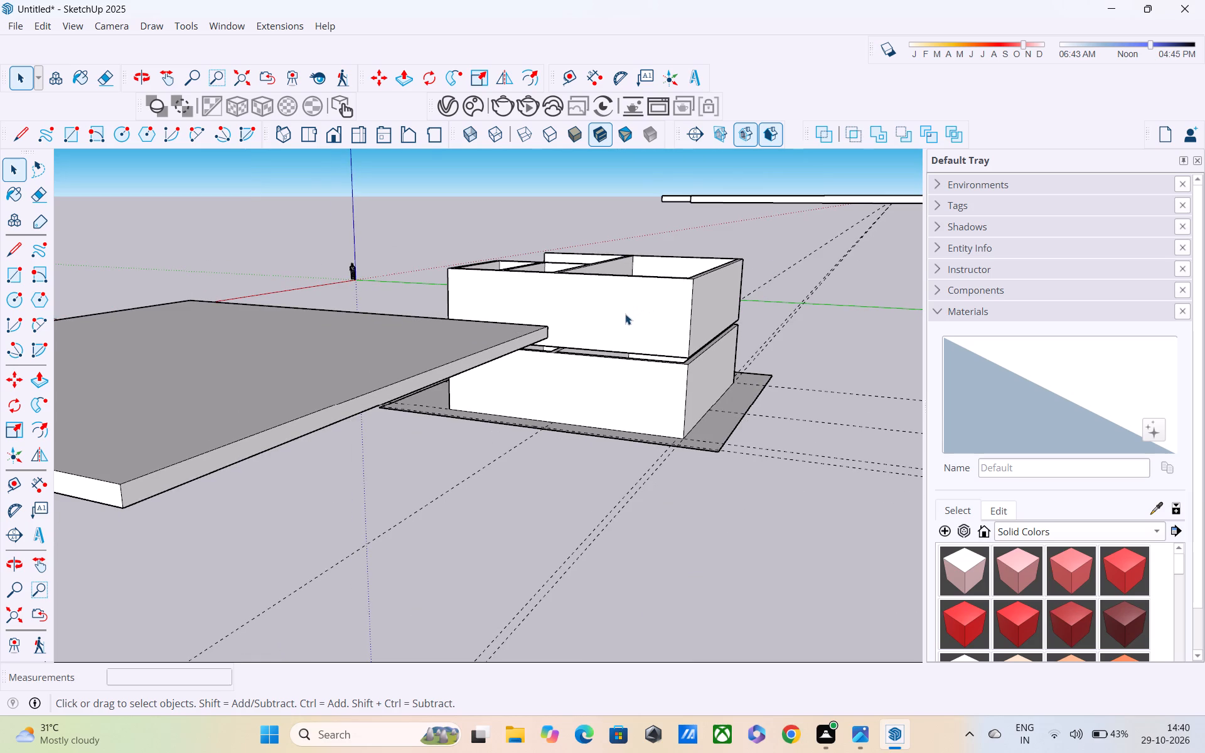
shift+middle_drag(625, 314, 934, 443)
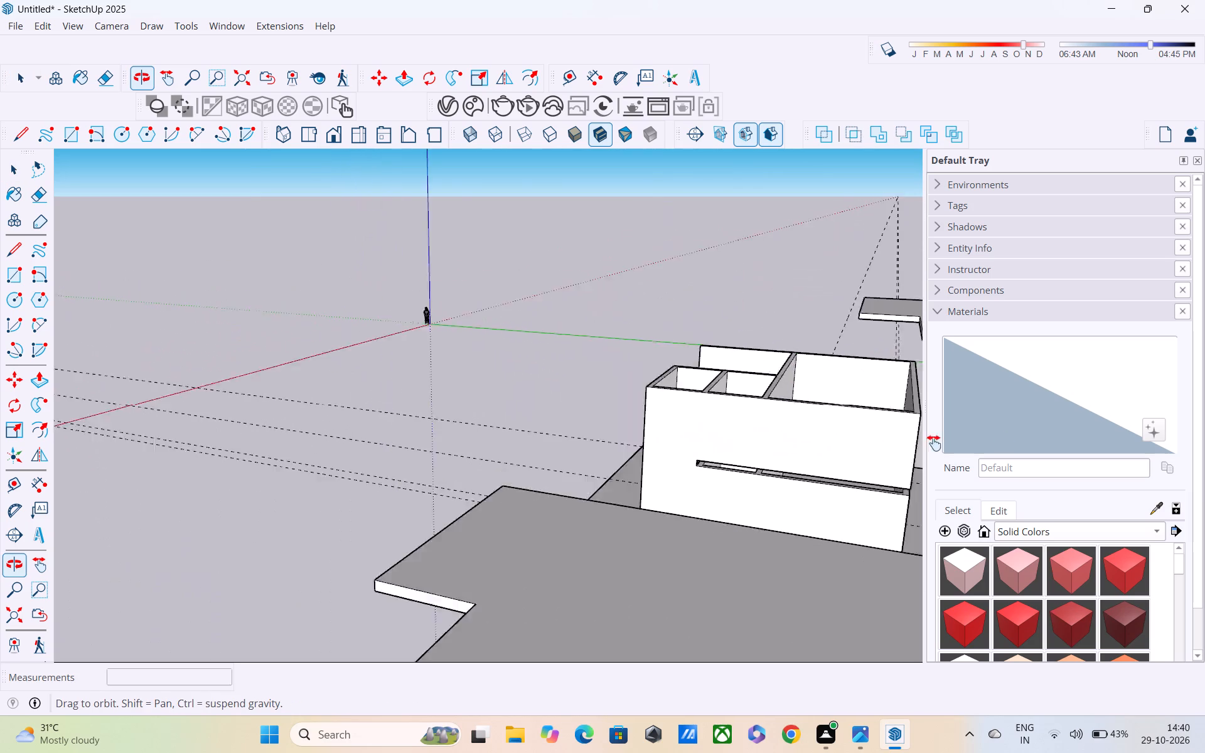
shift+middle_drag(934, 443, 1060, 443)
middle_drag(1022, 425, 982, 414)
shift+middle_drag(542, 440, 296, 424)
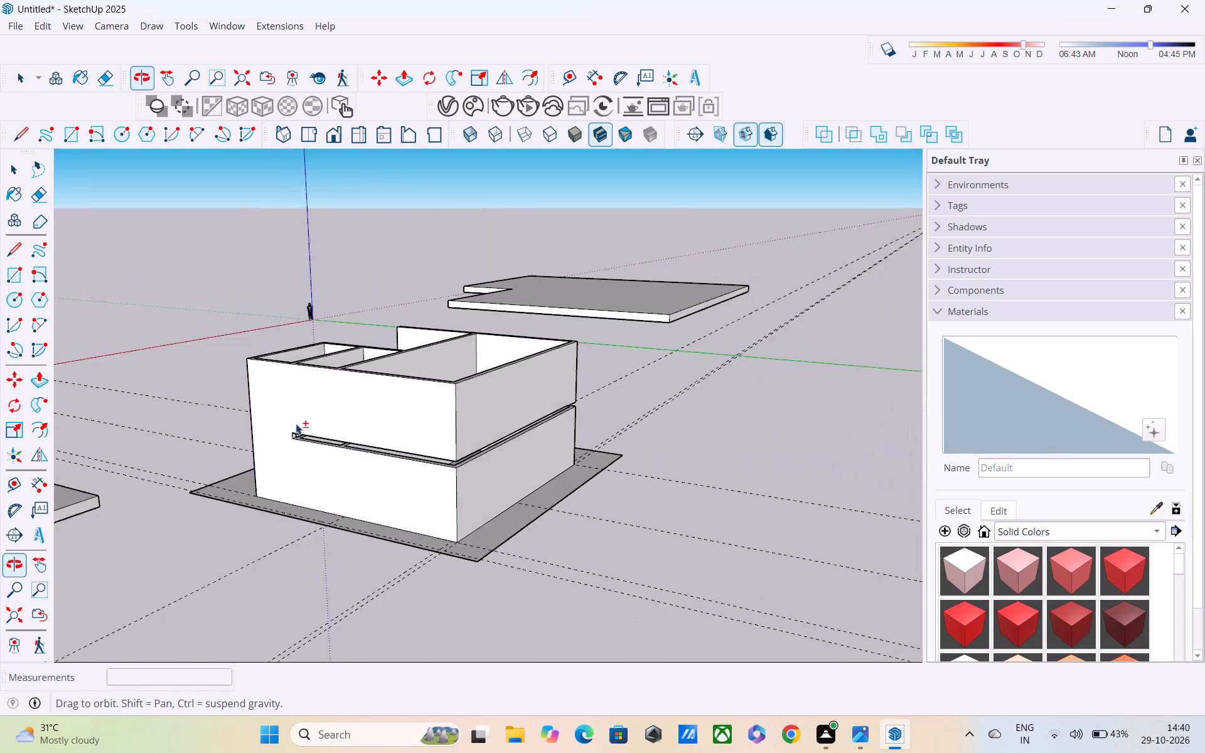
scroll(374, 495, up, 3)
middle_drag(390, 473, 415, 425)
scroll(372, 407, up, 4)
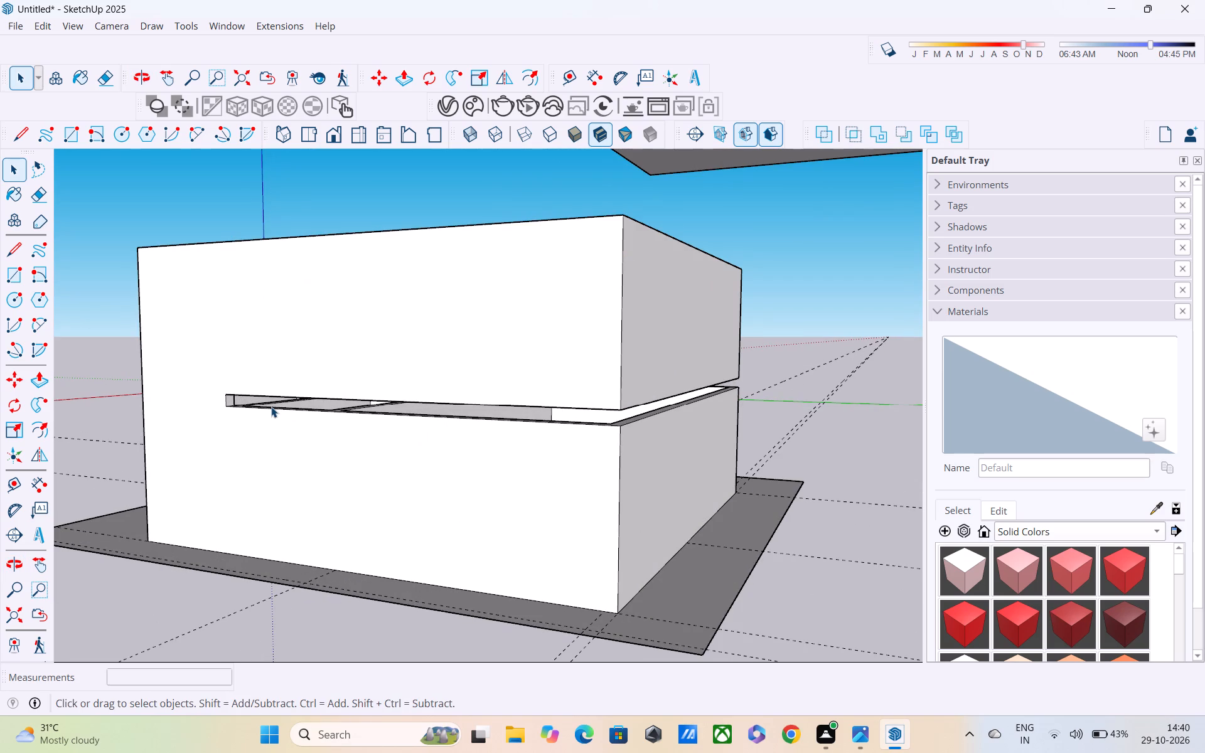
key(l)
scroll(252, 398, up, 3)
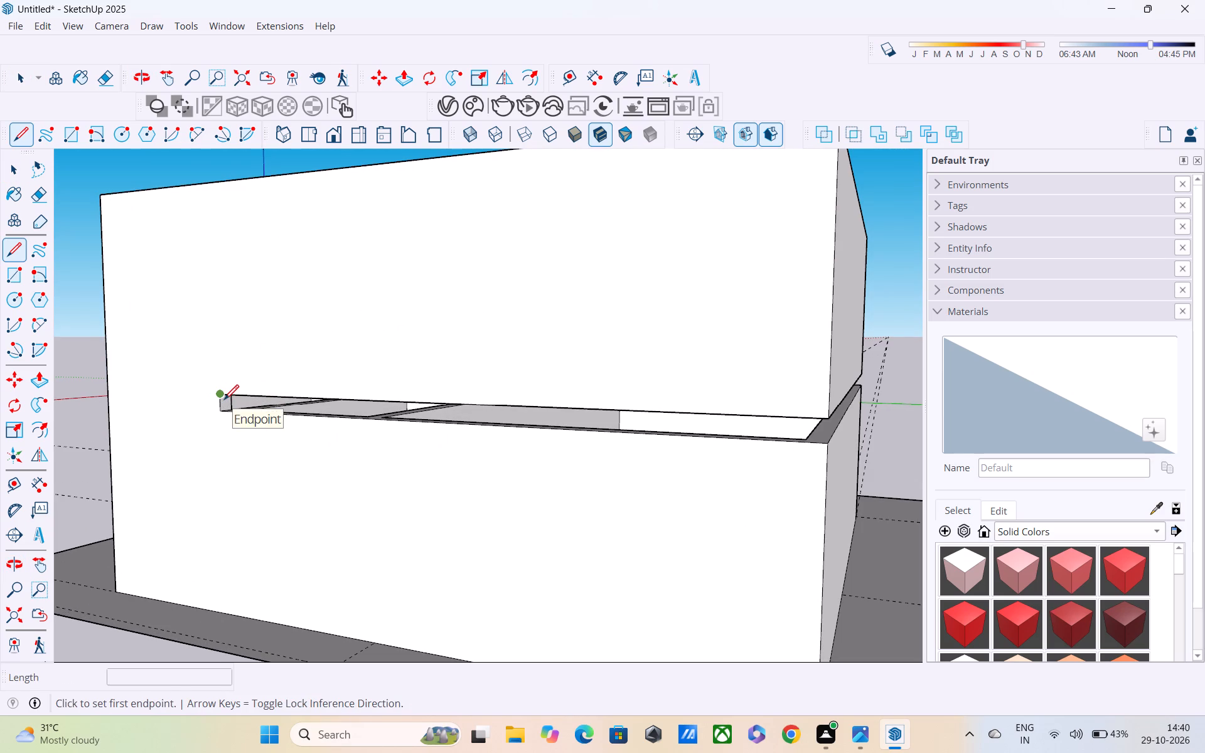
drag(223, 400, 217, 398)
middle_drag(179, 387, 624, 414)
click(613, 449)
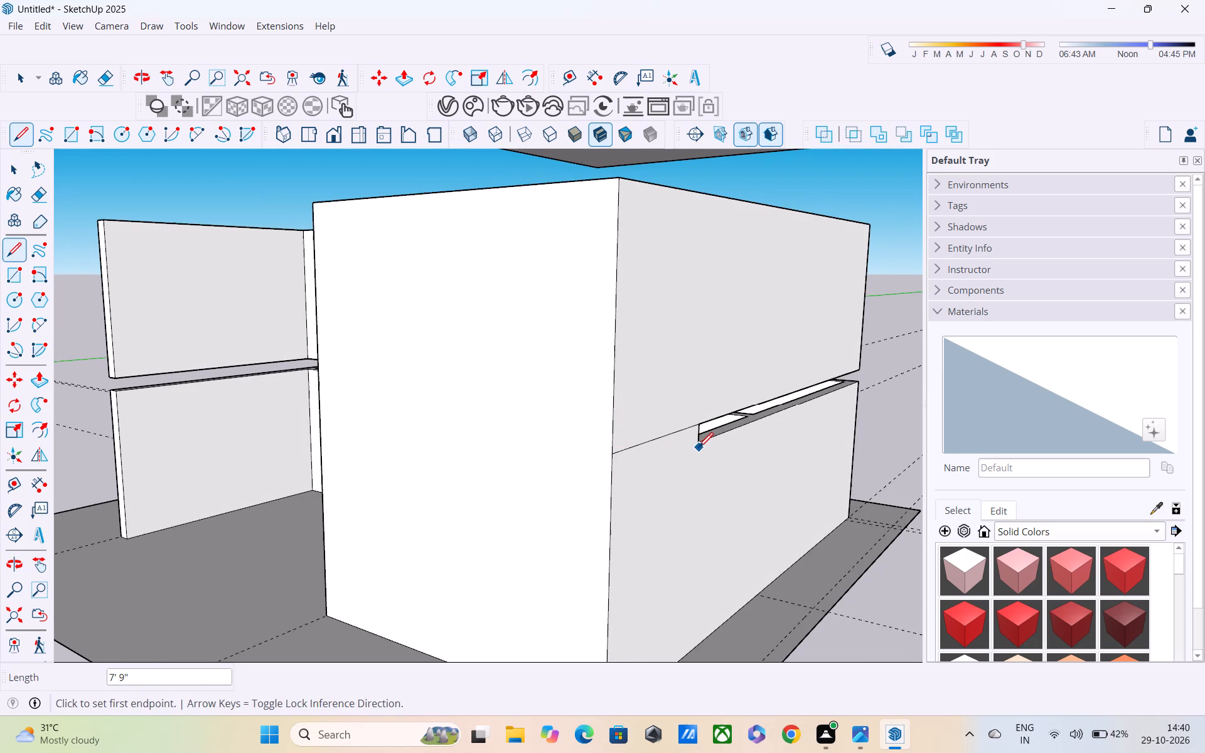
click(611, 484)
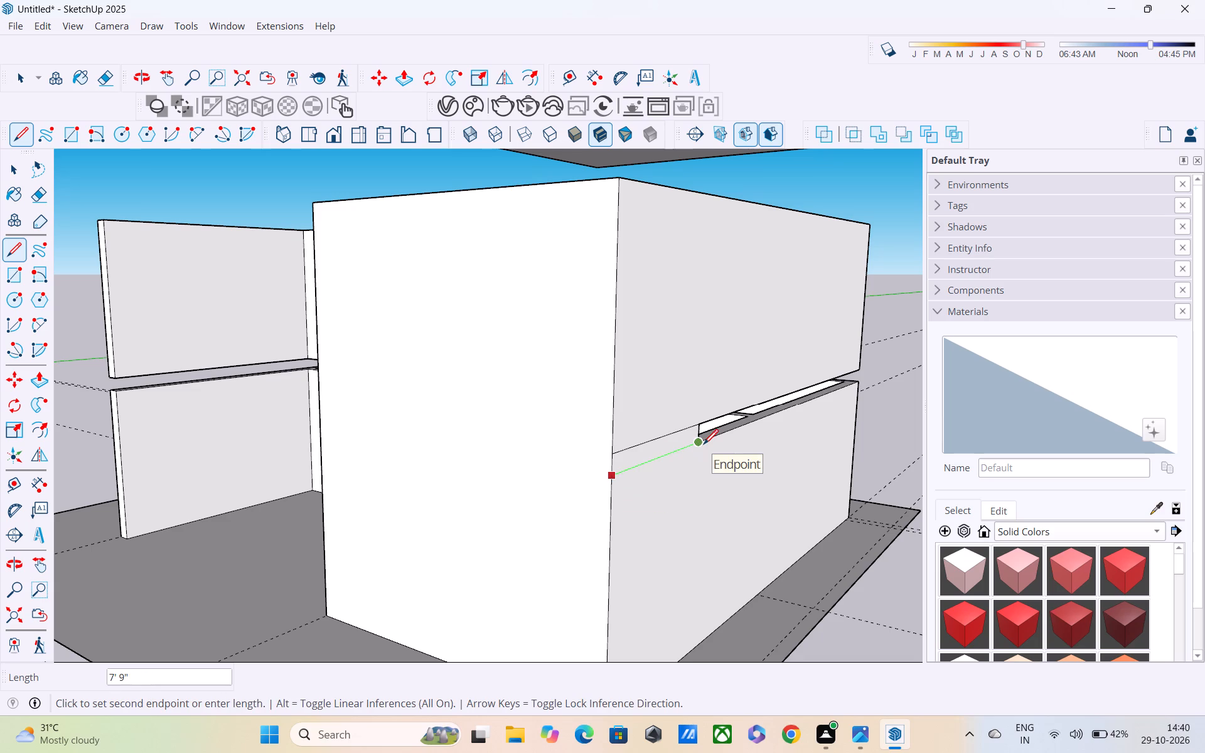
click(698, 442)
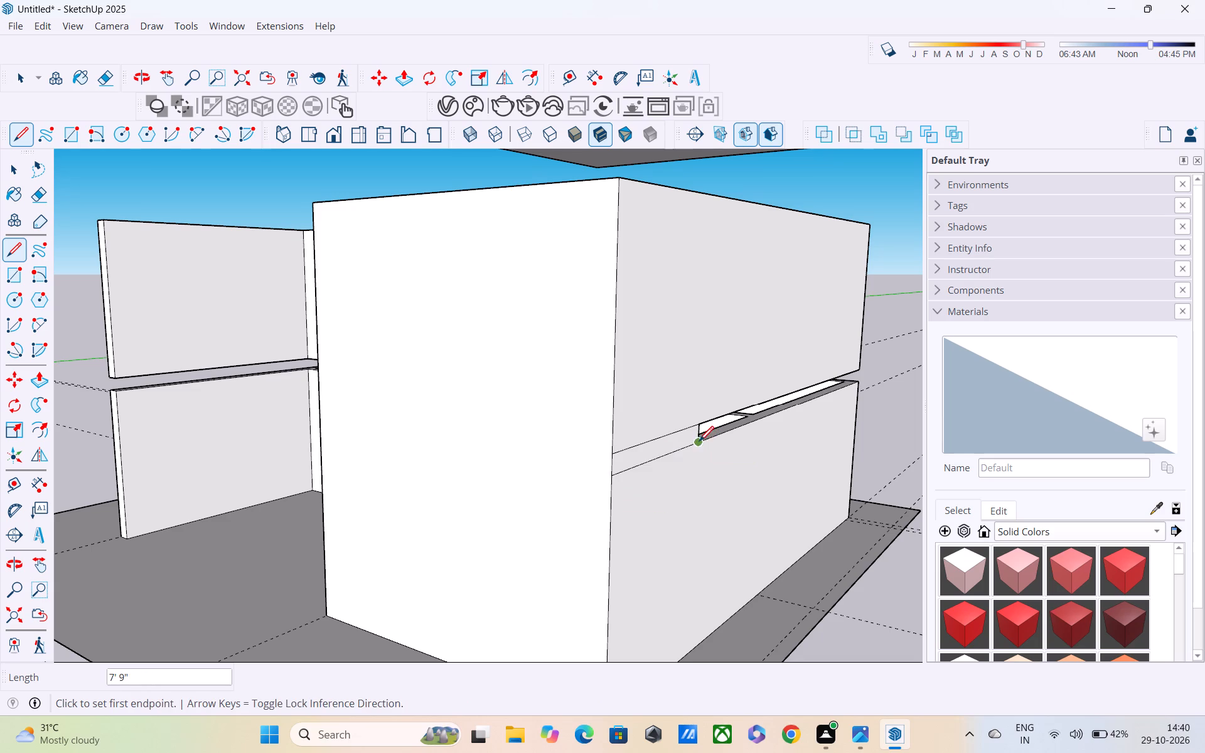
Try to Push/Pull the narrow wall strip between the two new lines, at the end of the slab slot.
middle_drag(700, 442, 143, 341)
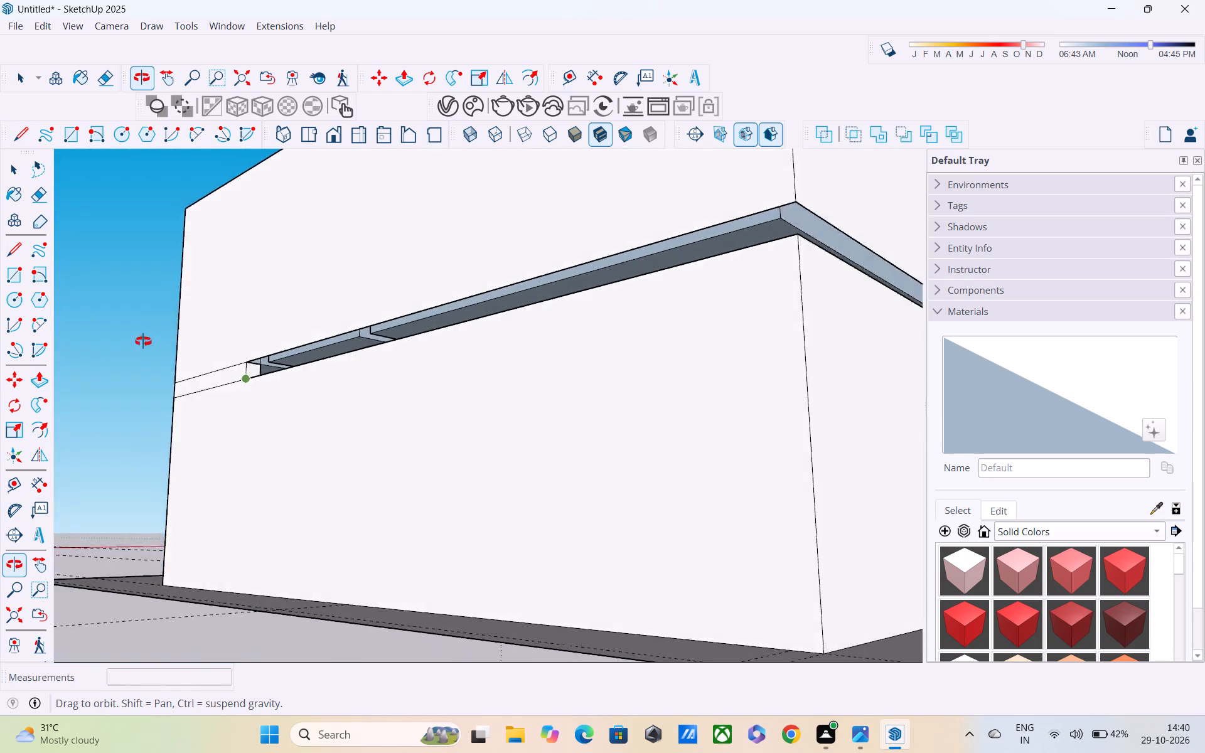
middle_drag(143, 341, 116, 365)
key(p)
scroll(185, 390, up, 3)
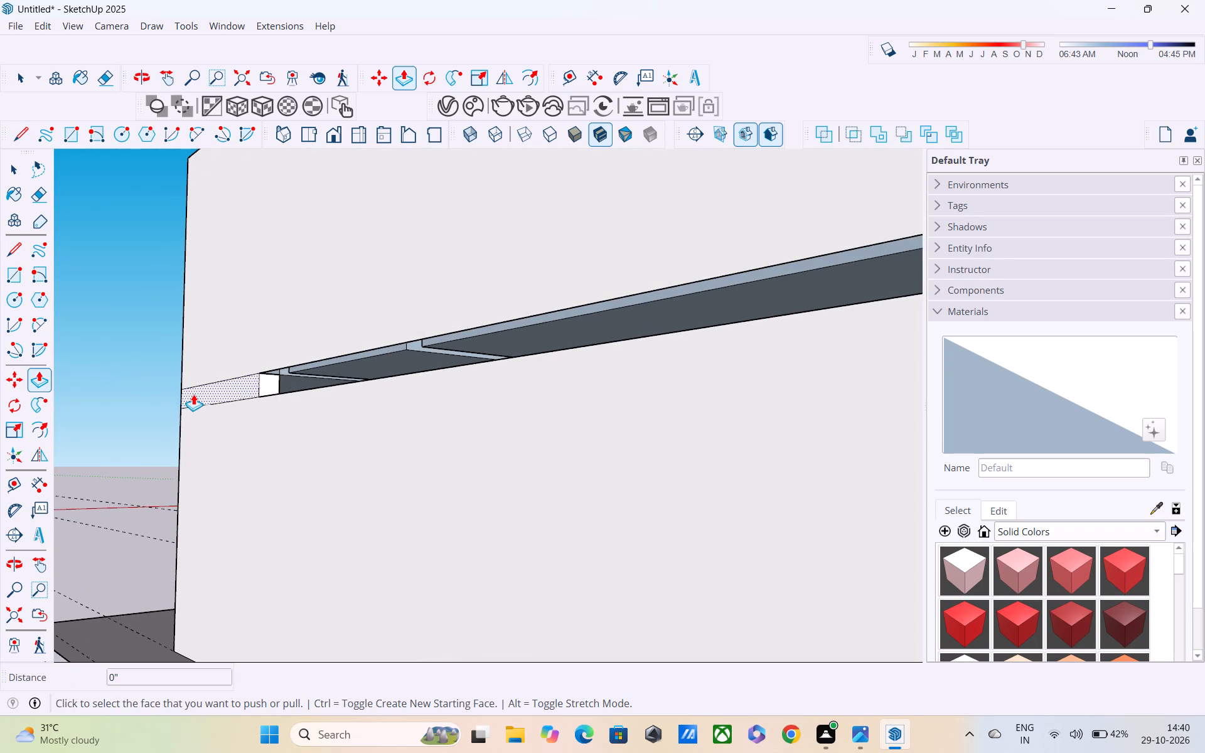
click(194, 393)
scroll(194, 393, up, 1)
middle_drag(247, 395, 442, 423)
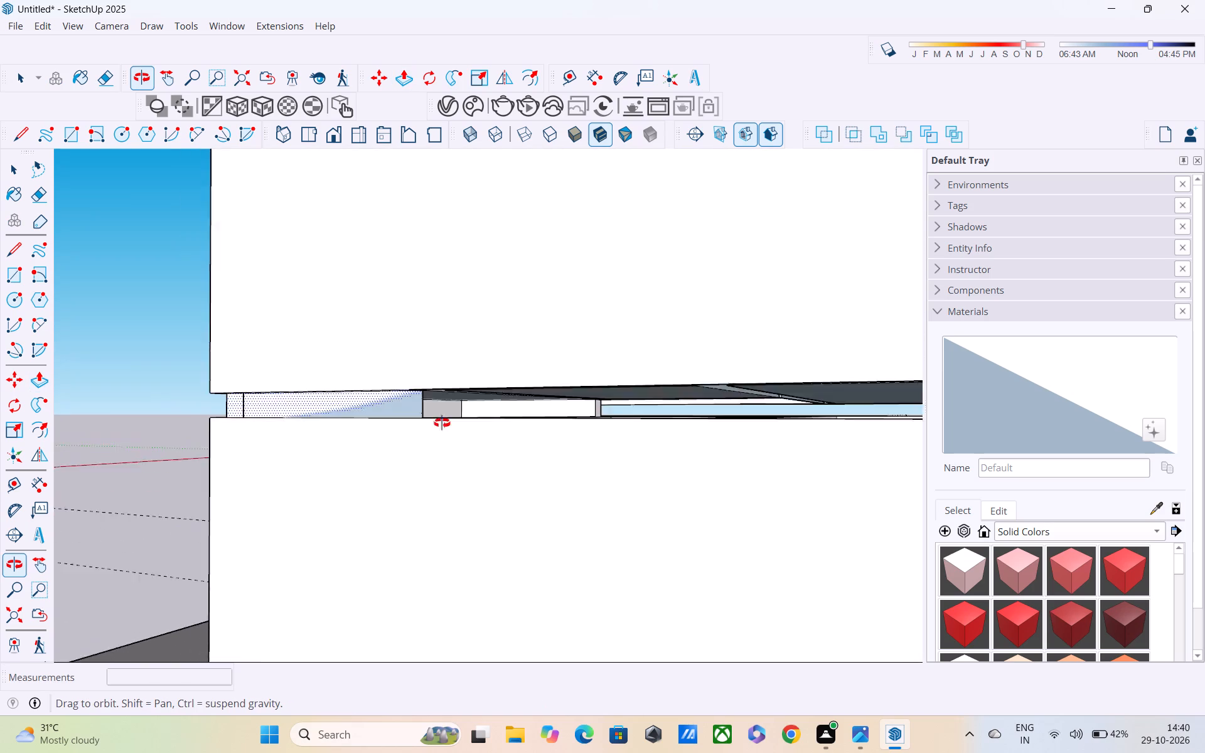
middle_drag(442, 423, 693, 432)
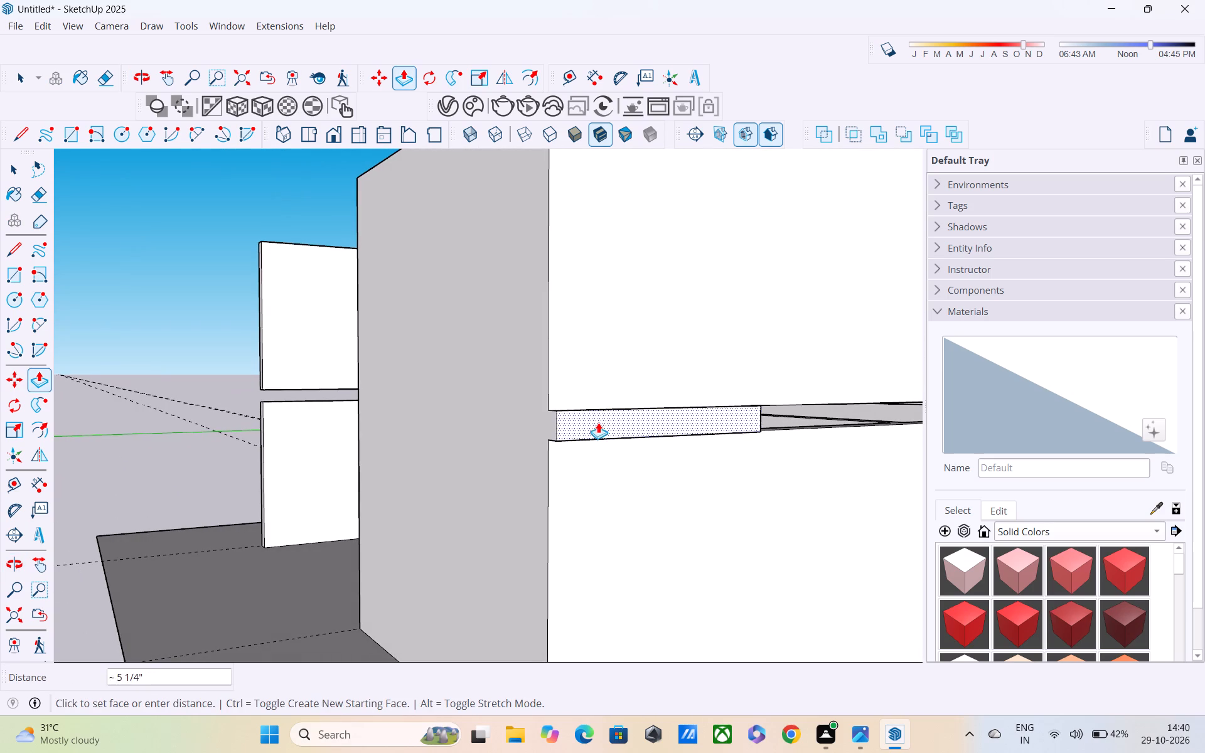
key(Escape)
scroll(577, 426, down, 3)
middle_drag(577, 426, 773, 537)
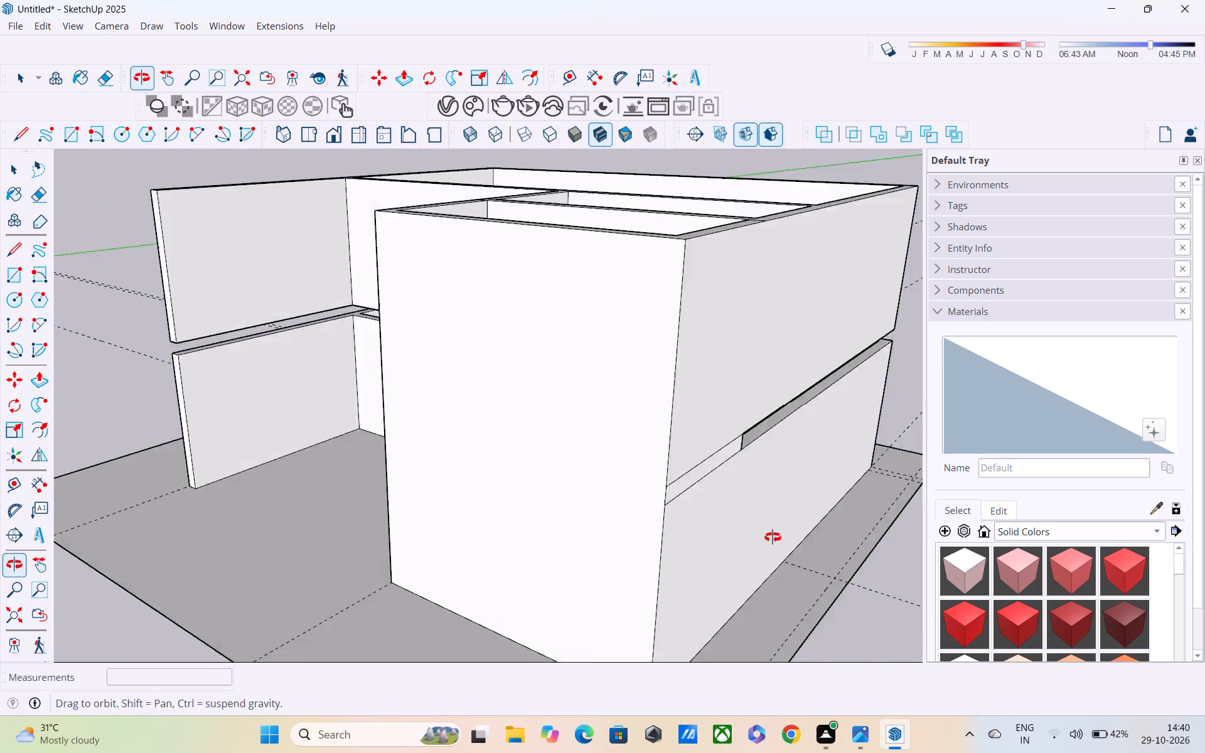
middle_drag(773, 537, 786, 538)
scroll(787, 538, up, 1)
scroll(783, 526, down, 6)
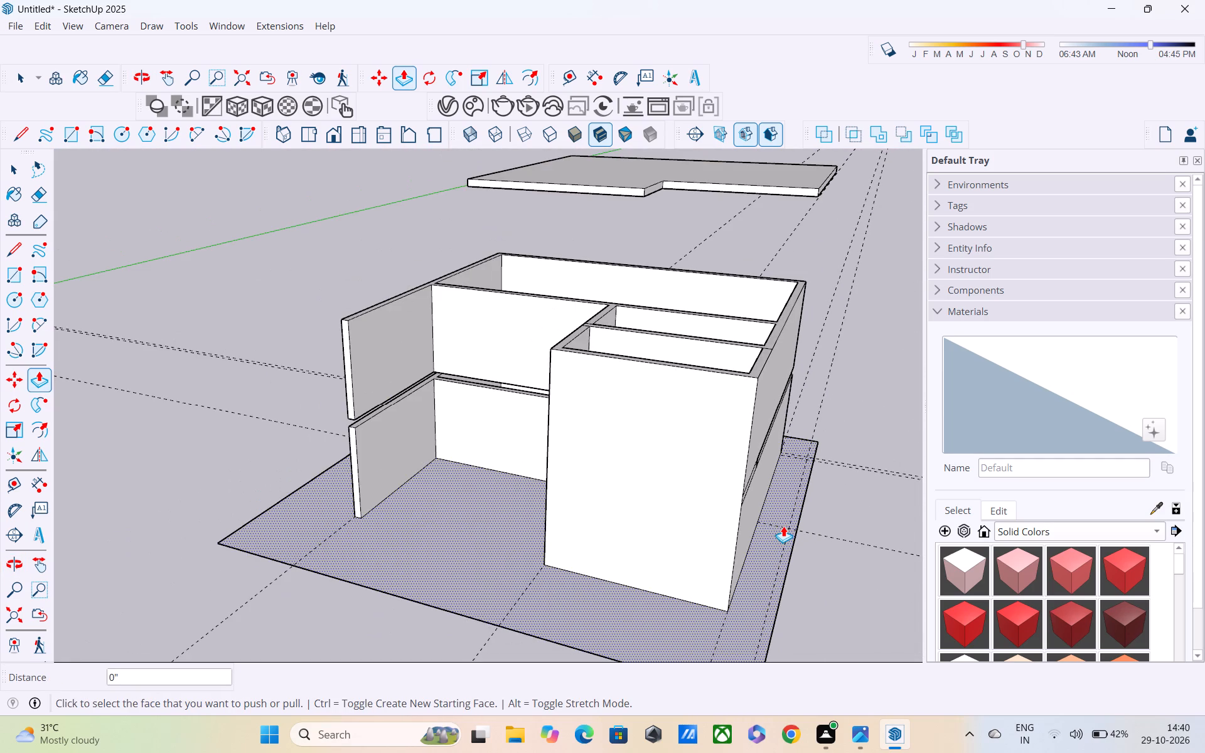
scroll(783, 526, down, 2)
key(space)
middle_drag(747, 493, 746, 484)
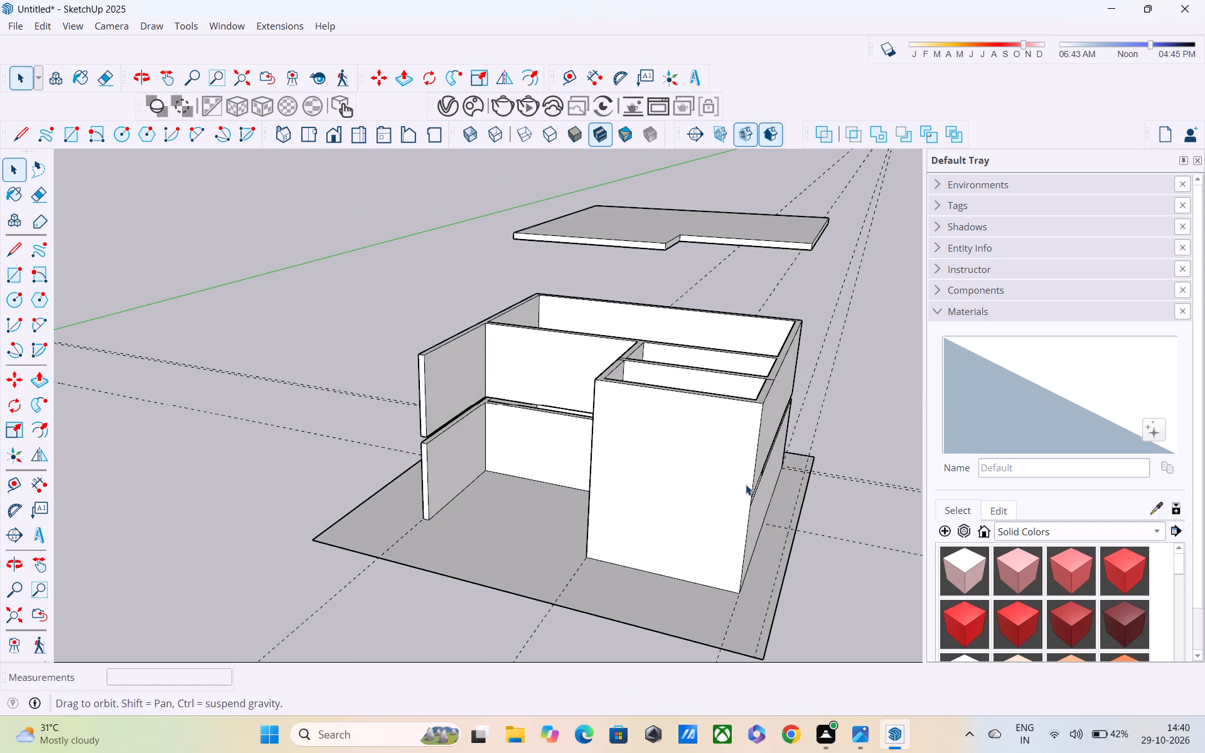
Undo the recent edits back to the state with the upper-storey walls standing apart from the slab-topped lower storey.
key(ctrl+z)
key(ctrl+z)
key(ctrl+z)
key(ctrl+z)
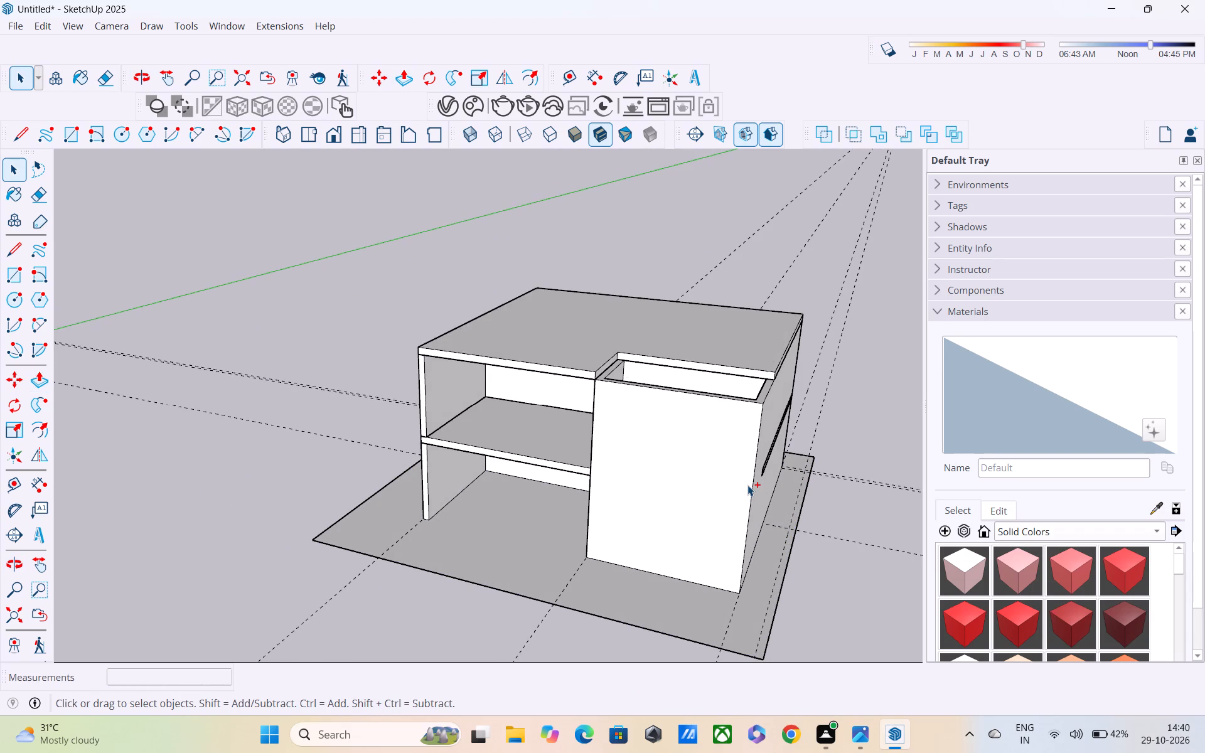
key(ctrl+z)
key(ctrl+z)
key(ctrl+z)
key(ctrl+z)
key(ctrl+z)
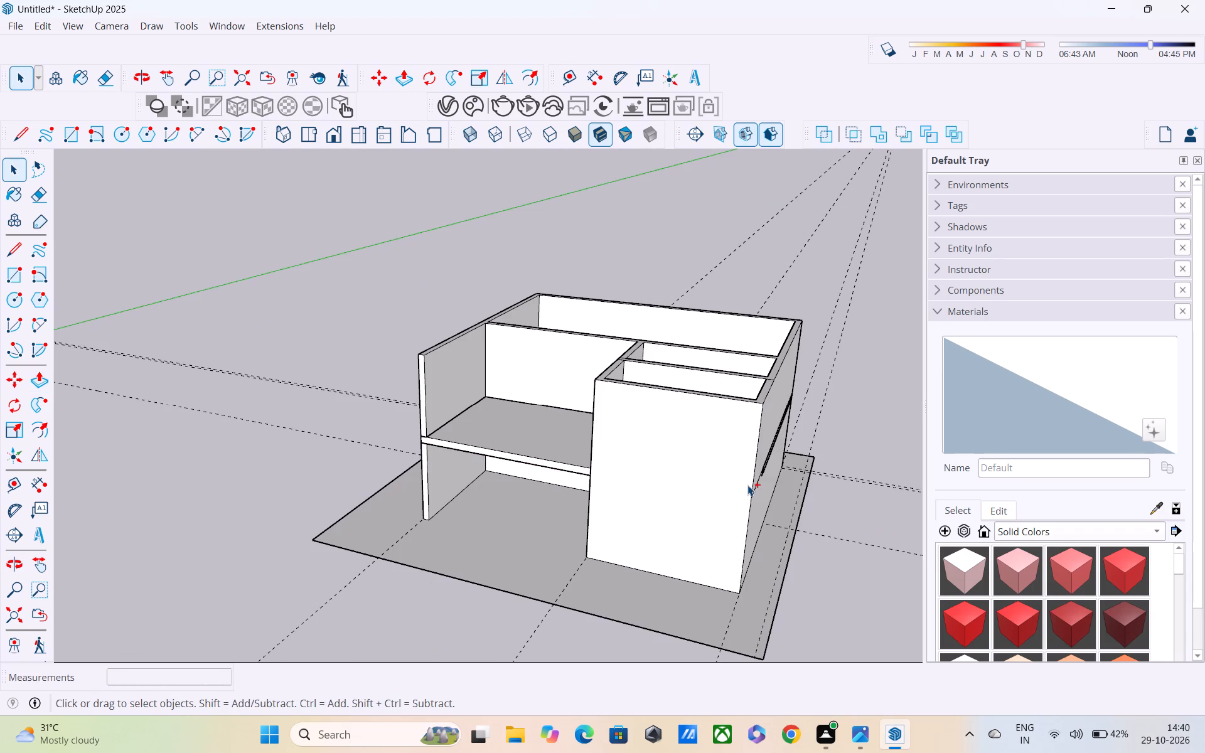
key(ctrl+z)
key(ctrl+z)
key(ctrl+z)
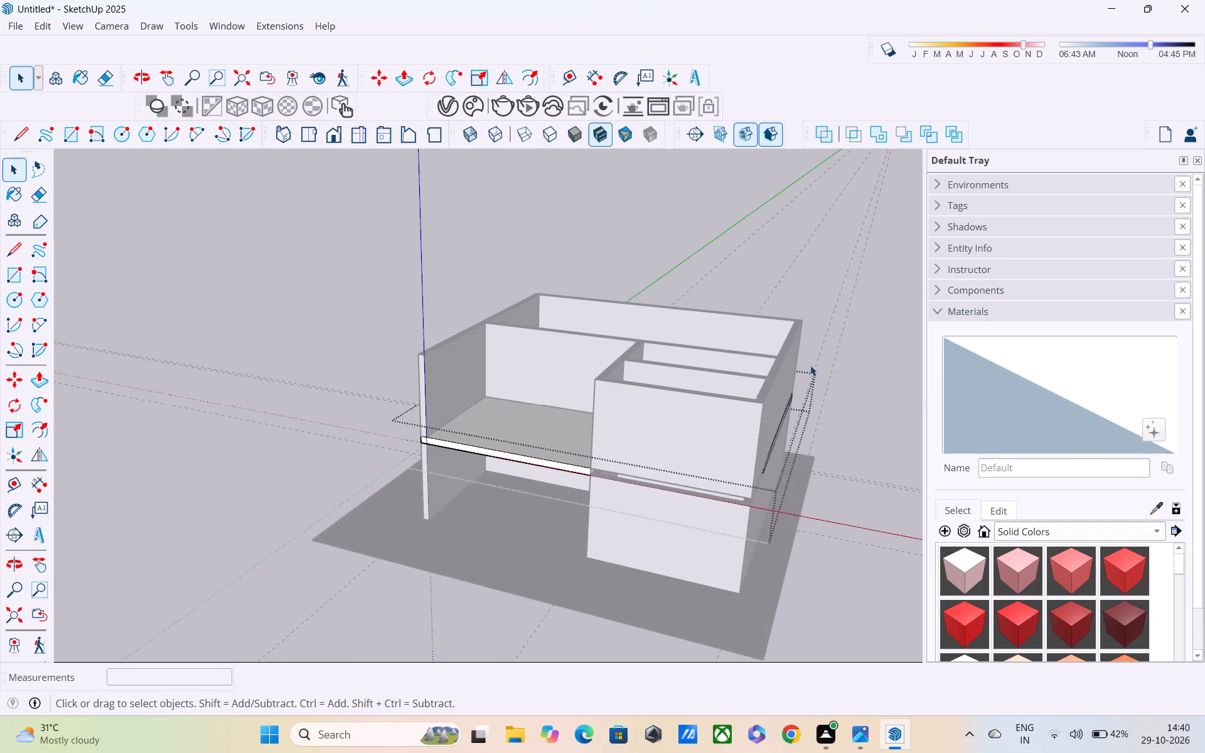
click(828, 260)
key(ctrl+z)
key(ctrl+z)
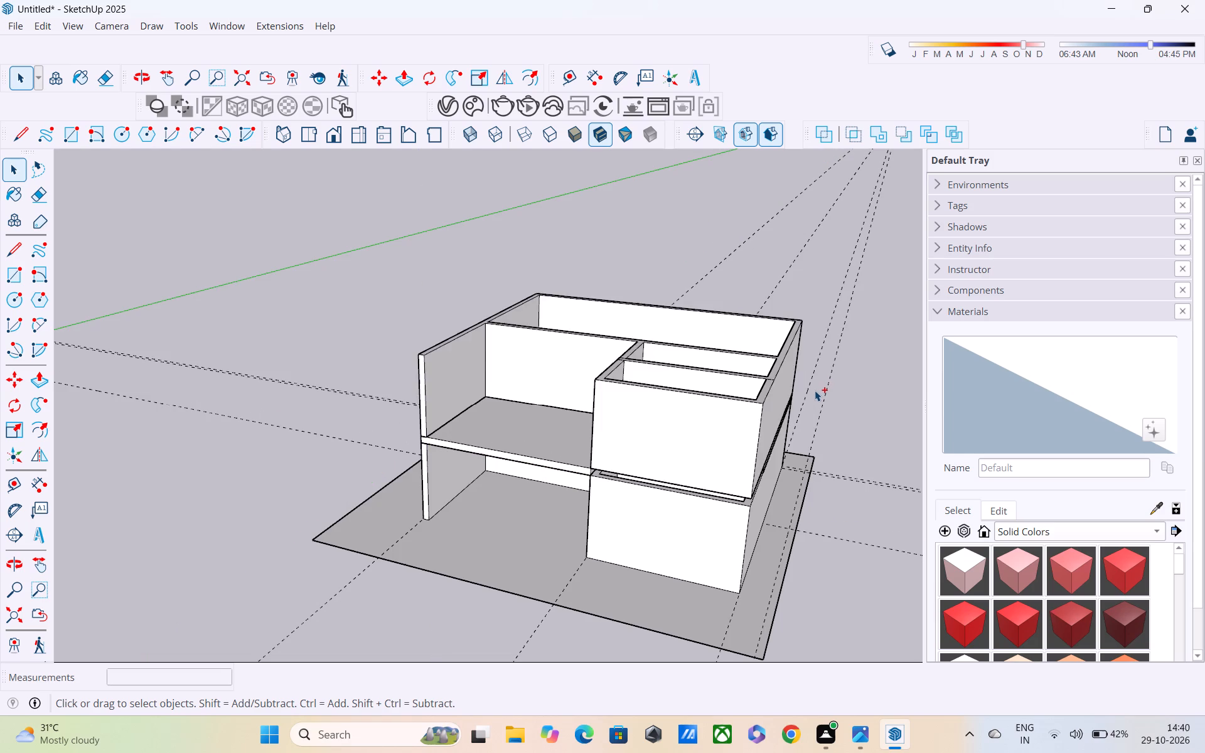
key(ctrl+z)
Make the upper storey's connected walls into a group and clear the selection.
scroll(809, 385, down, 1)
triple_click(663, 343)
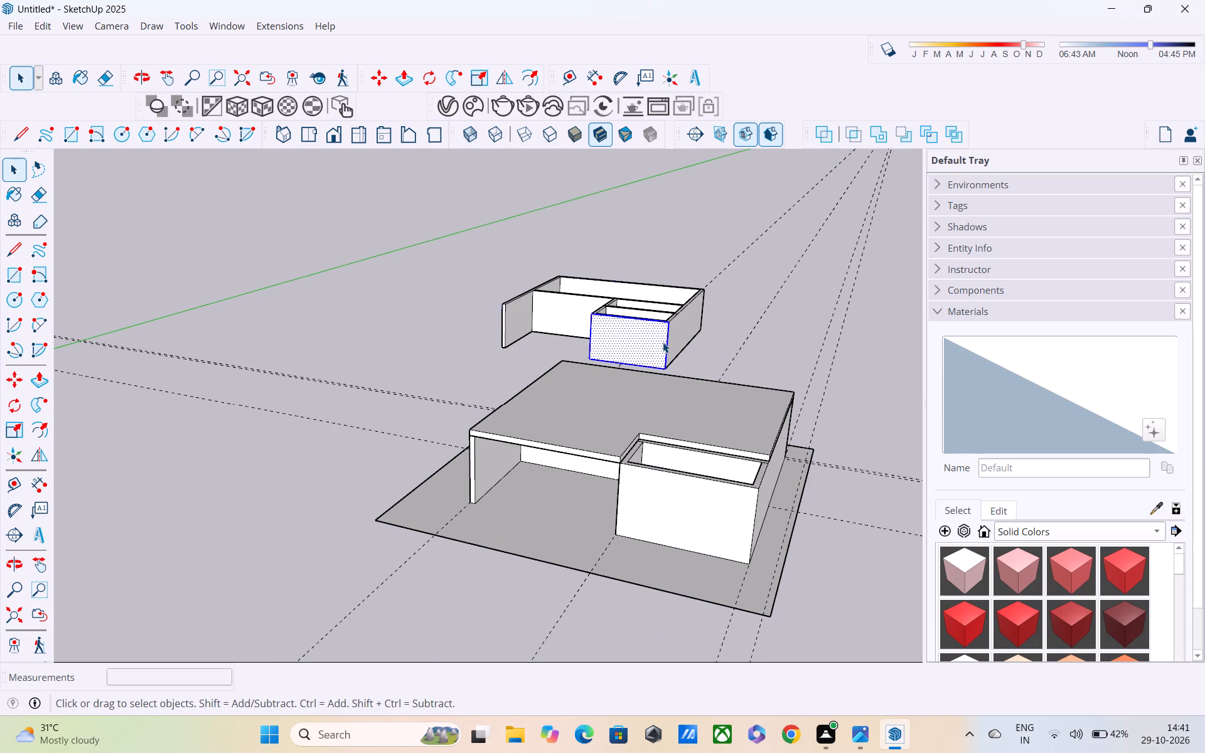
click(663, 342)
right_click(663, 343)
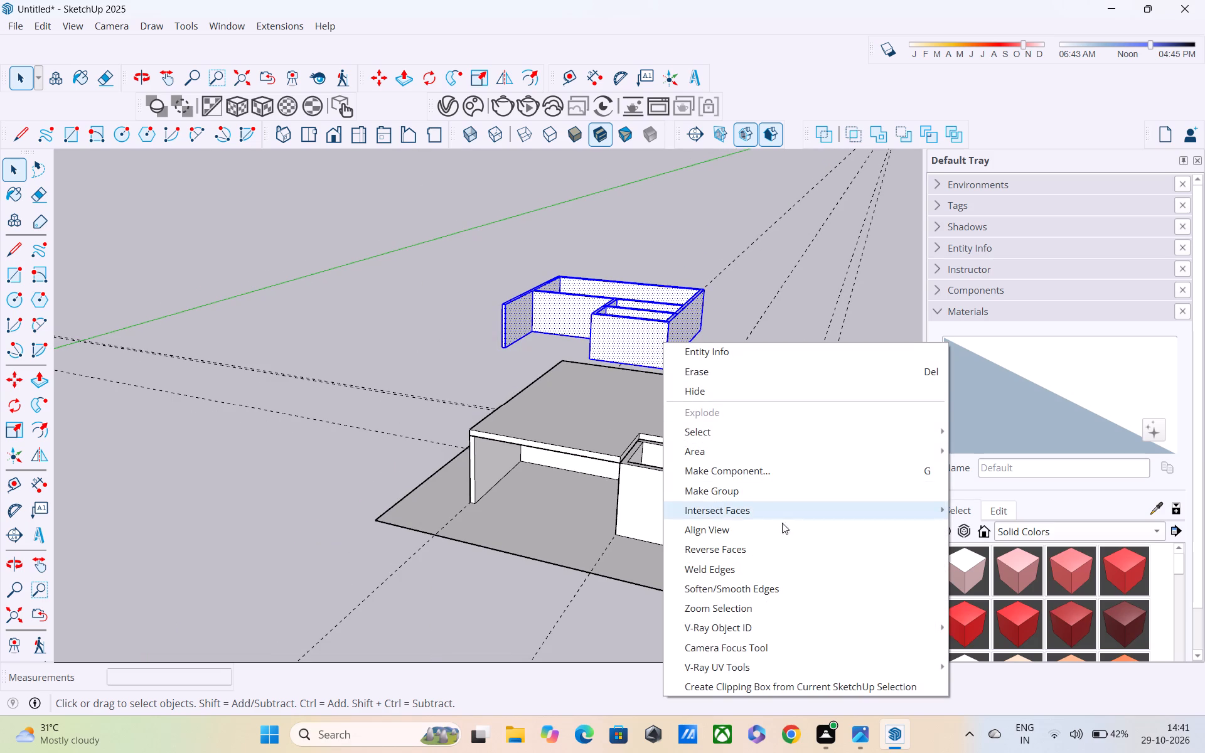
click(771, 484)
key(space)
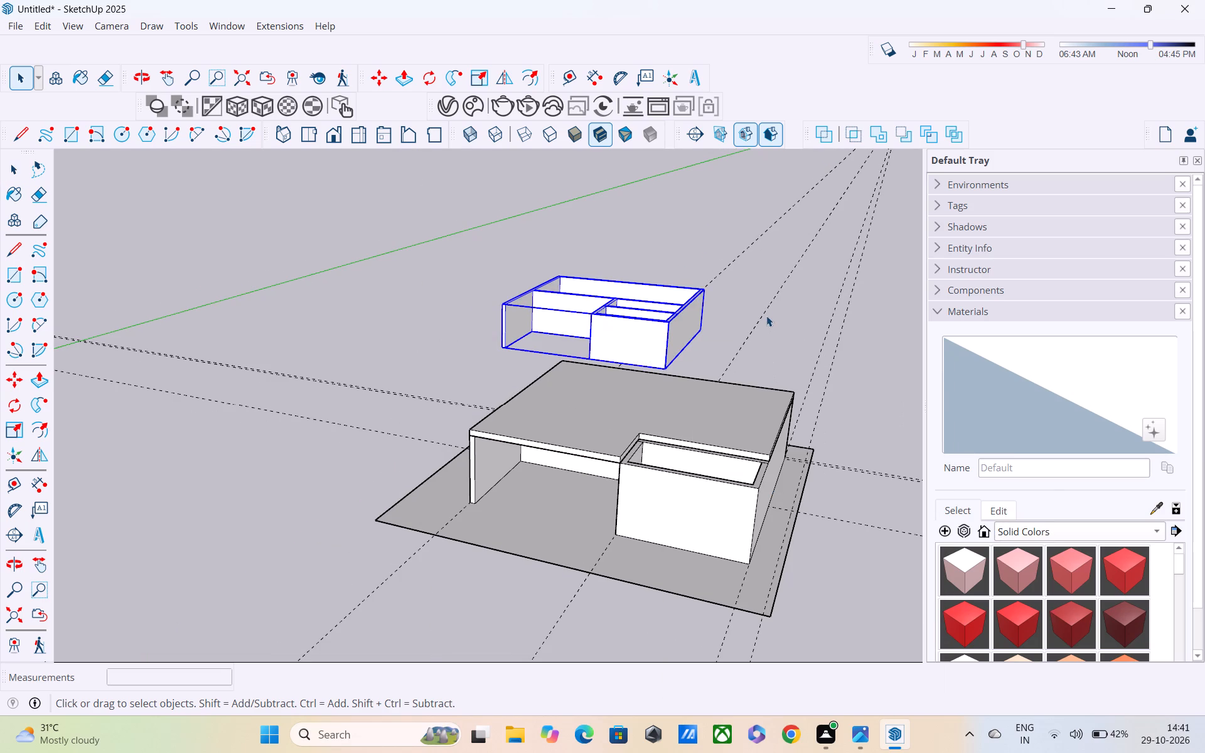
click(745, 261)
Move the grouped upper-storey walls by their bottom corners onto the lower storey, towards its matching outer corner.
middle_drag(721, 347, 650, 302)
scroll(670, 341, up, 2)
middle_drag(686, 383, 469, 421)
scroll(781, 425, down, 2)
middle_drag(778, 424, 466, 405)
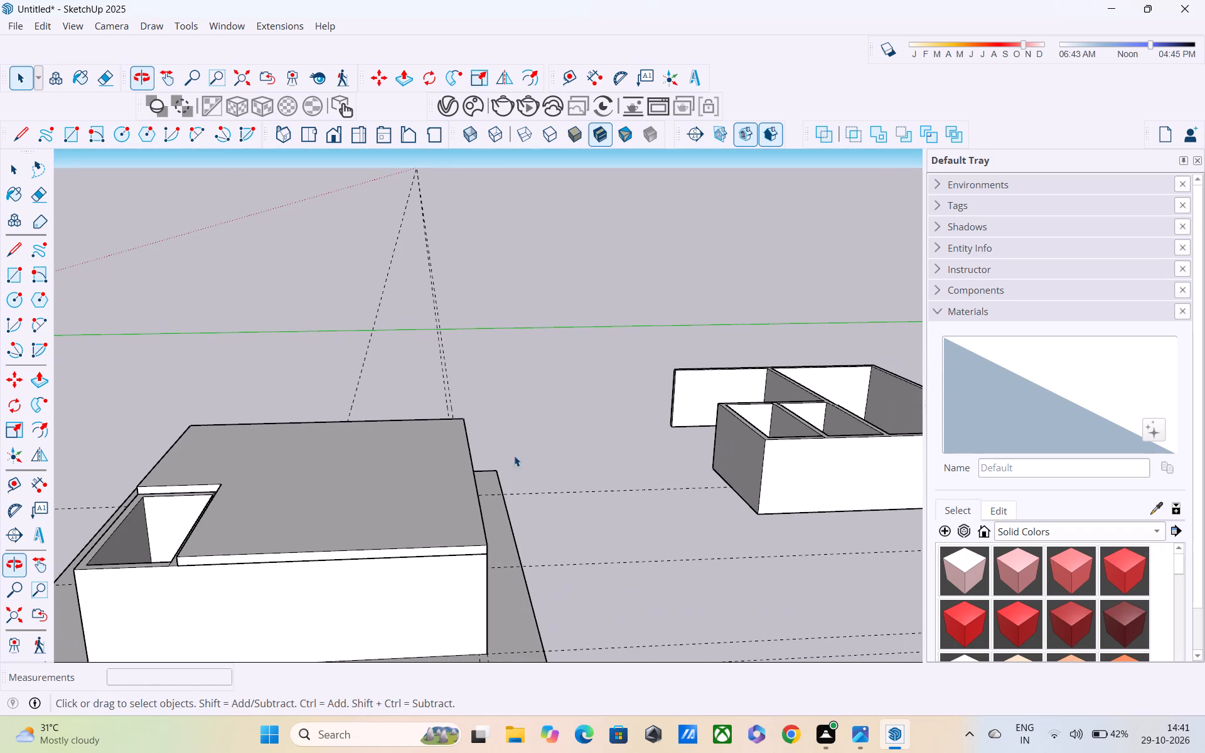
click(746, 478)
key(m)
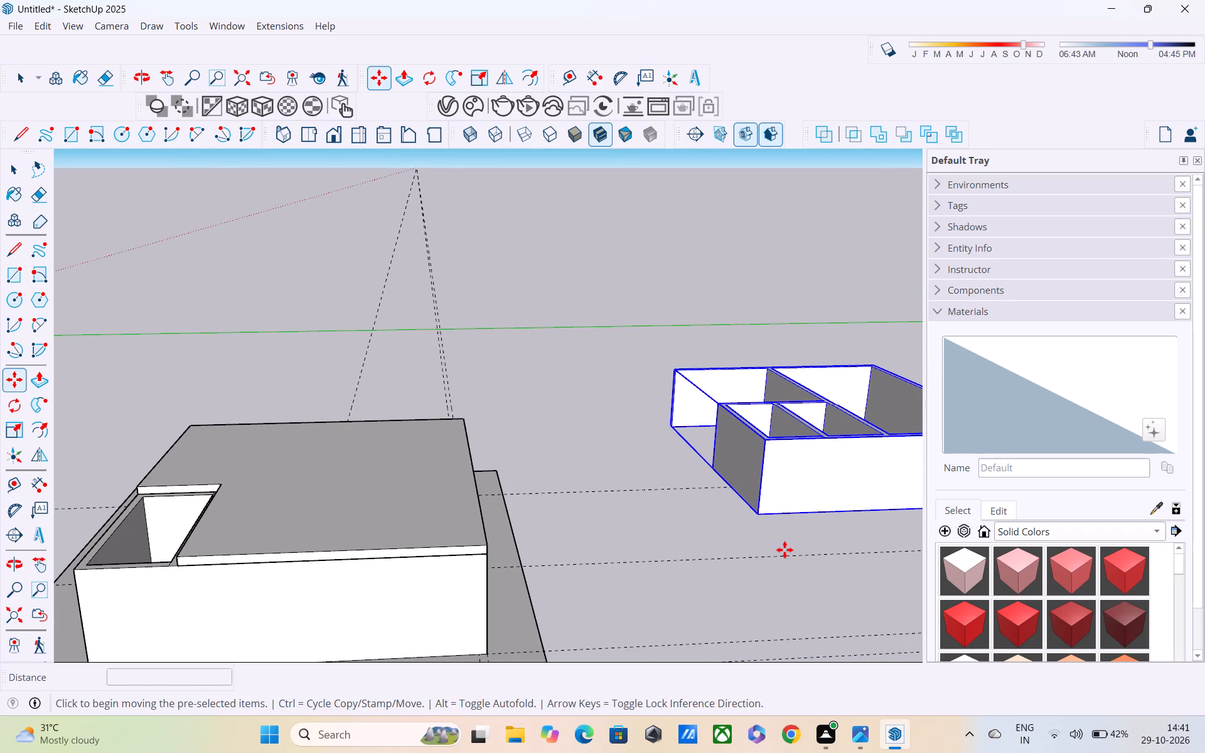
click(761, 515)
scroll(612, 511, down, 5)
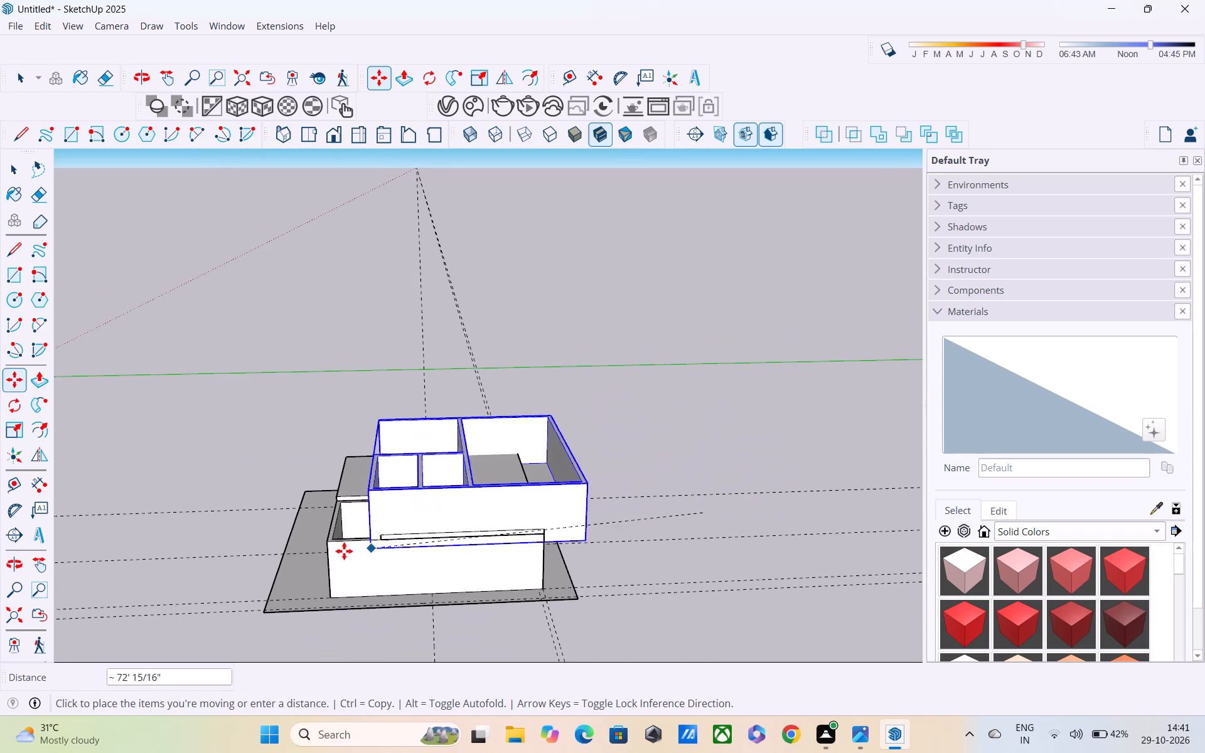
middle_drag(327, 535, 353, 542)
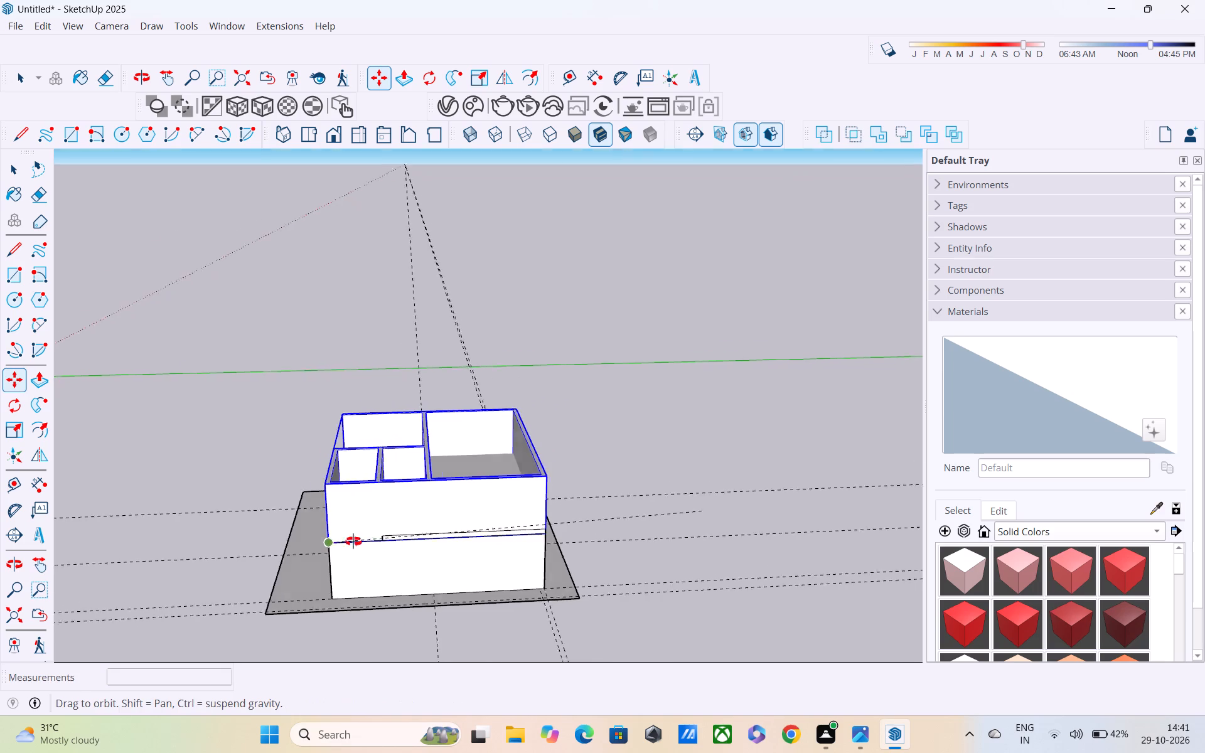
middle_drag(353, 542, 555, 526)
scroll(555, 526, up, 1)
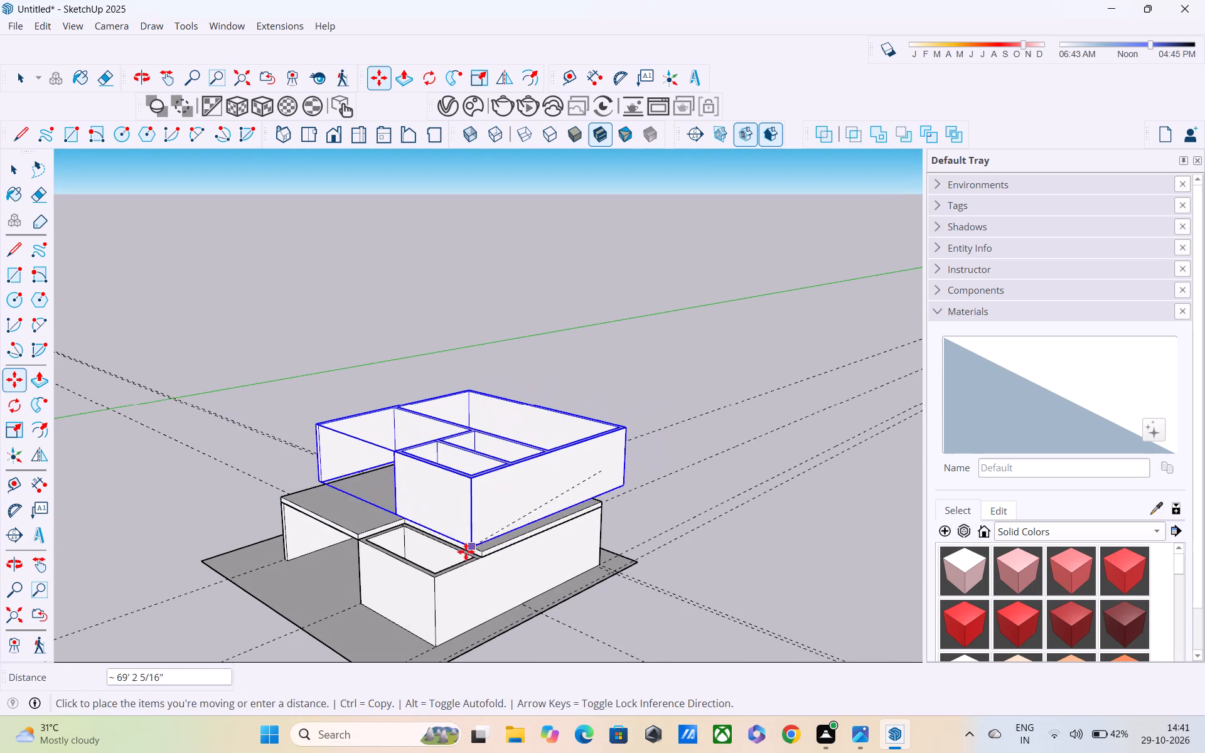
click(443, 498)
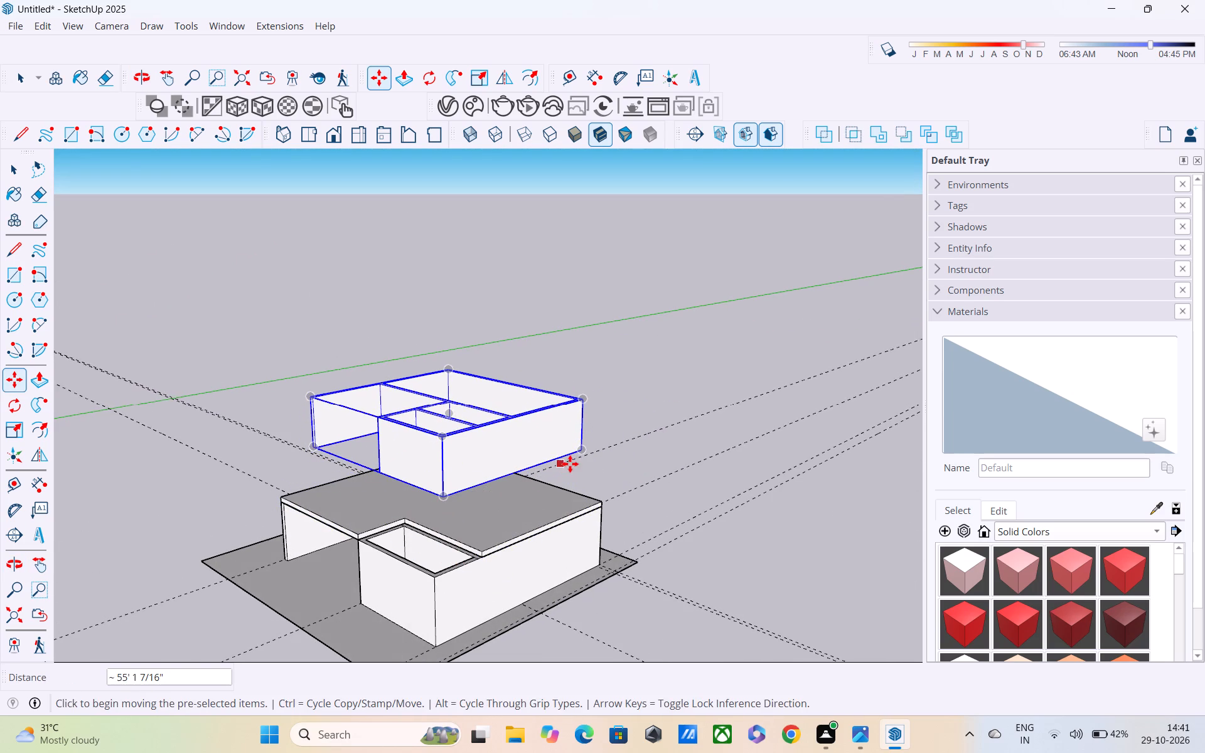
click(579, 452)
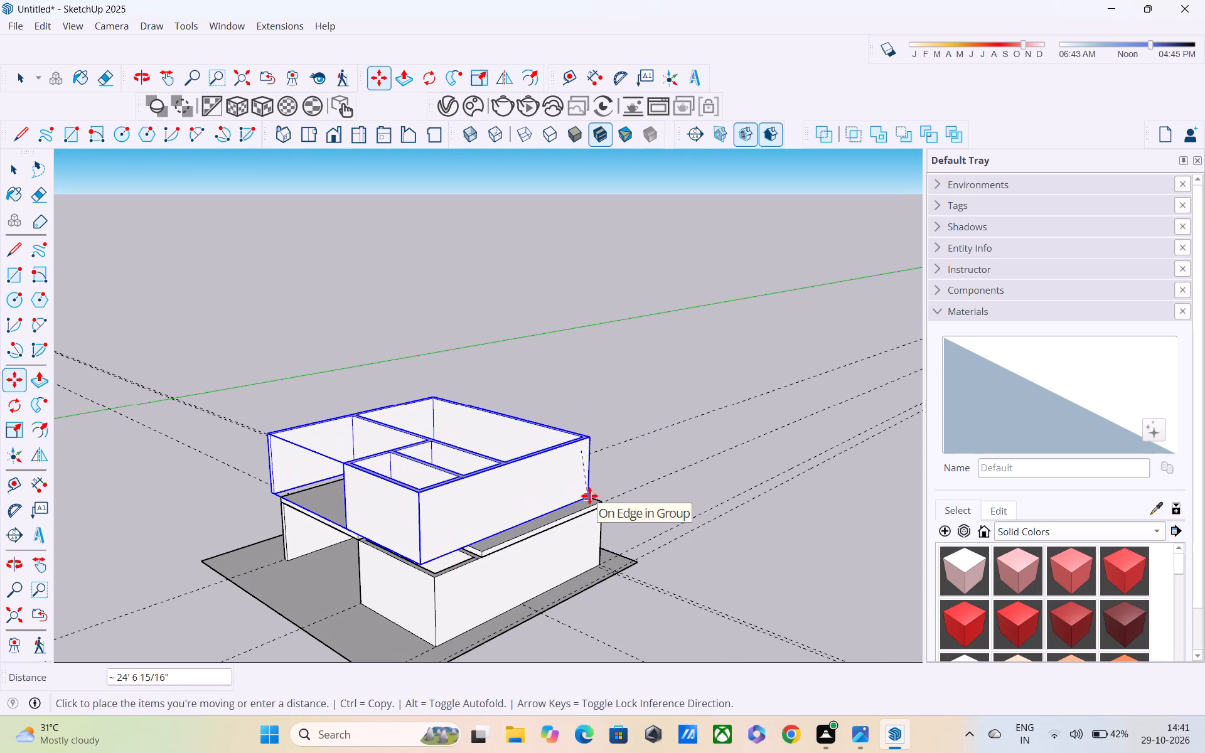
Place the moved upper-storey wall group on the lower storey's slab at the matching outer corner and clear the selection.
click(595, 501)
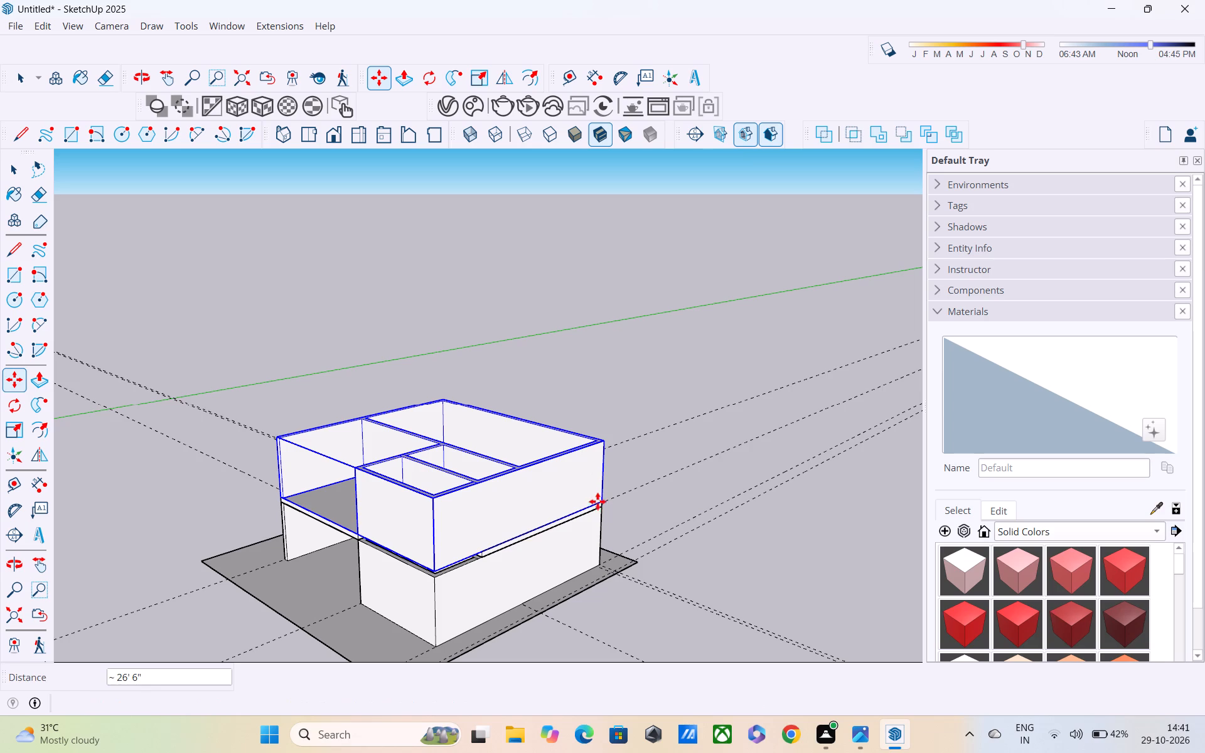
key(space)
click(631, 387)
Examine the joint between the two storeys around the slab cut-out, opening the slab group for editing and leaving it.
middle_drag(616, 460, 680, 370)
scroll(628, 516, up, 3)
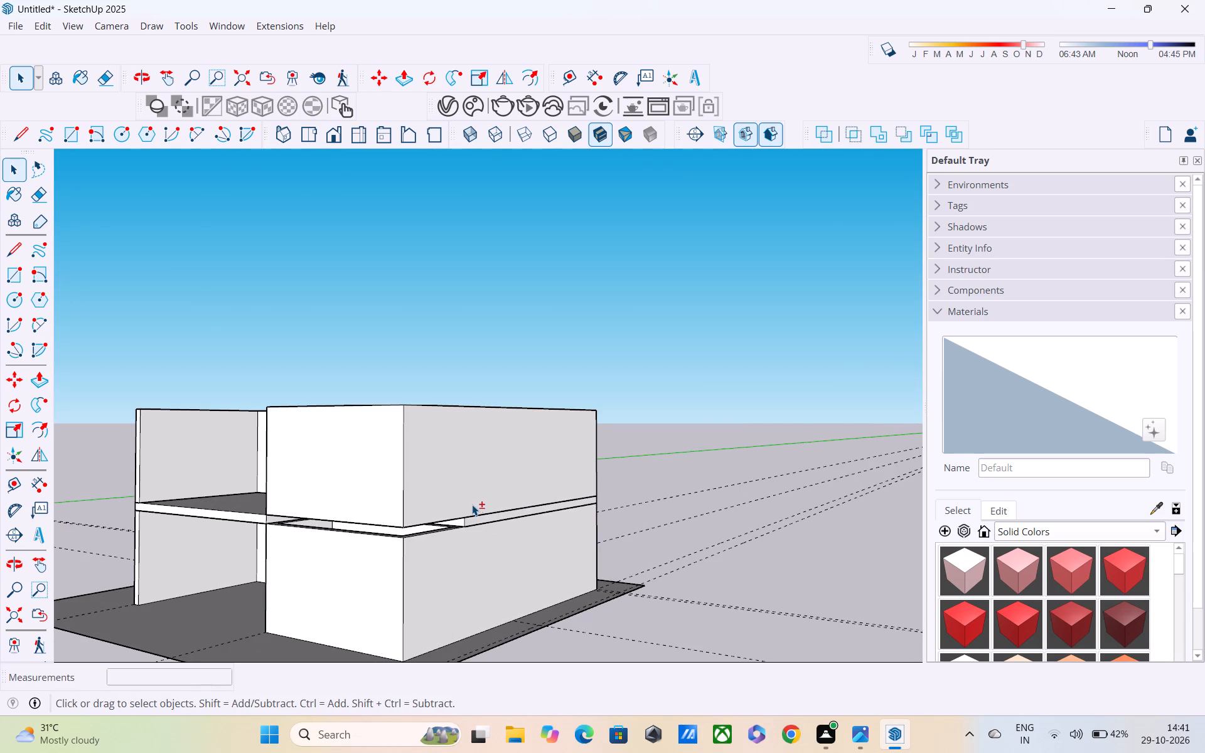
shift+middle_drag(482, 520, 530, 526)
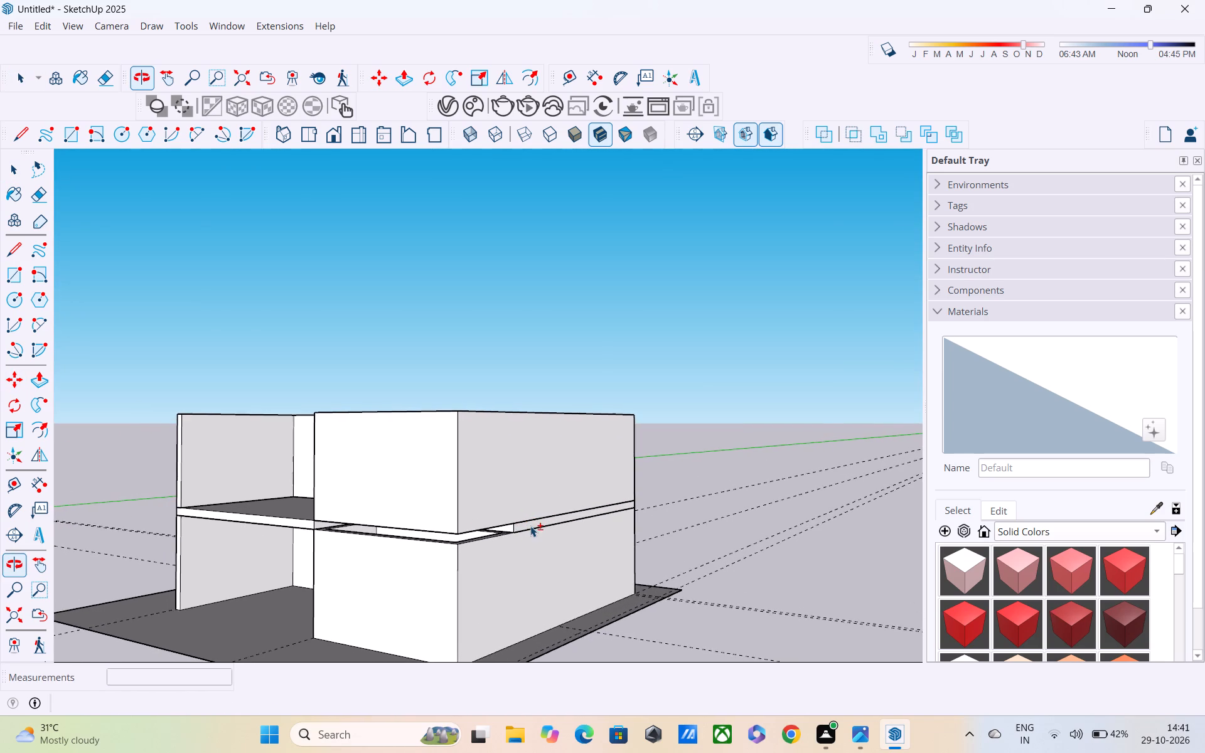
scroll(488, 547, up, 8)
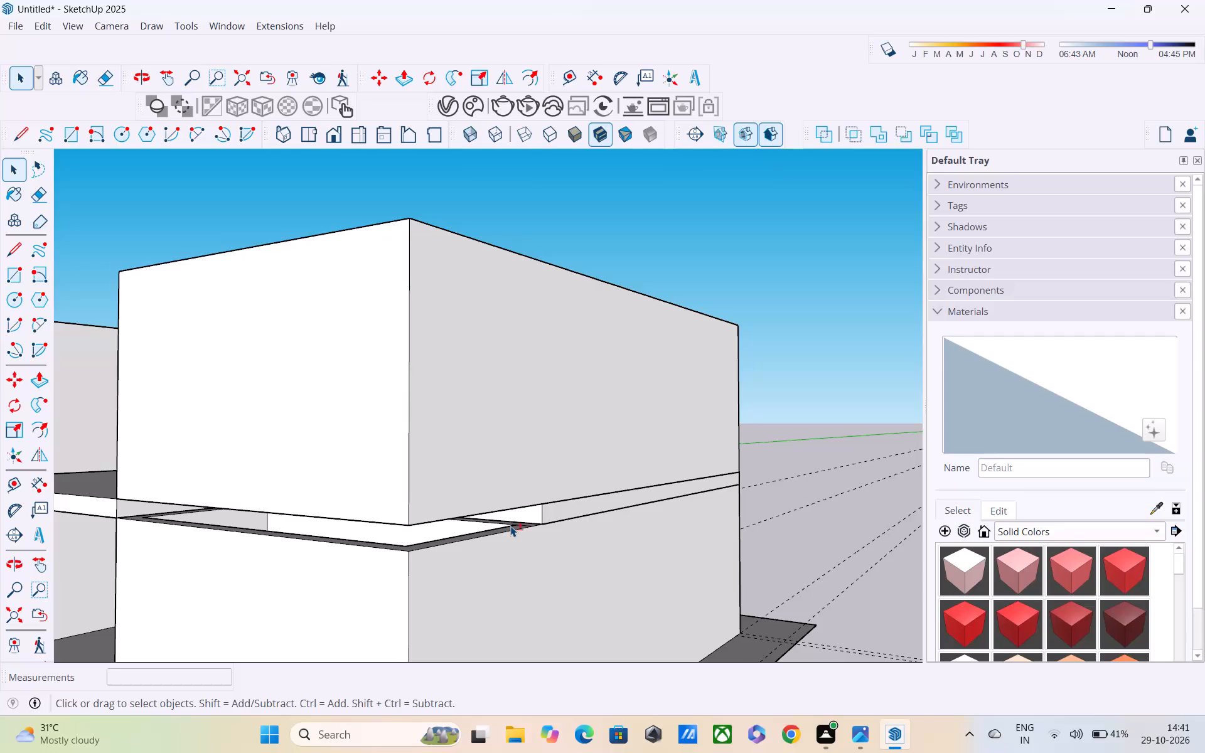
shift+middle_drag(518, 514, 554, 412)
scroll(555, 412, up, 3)
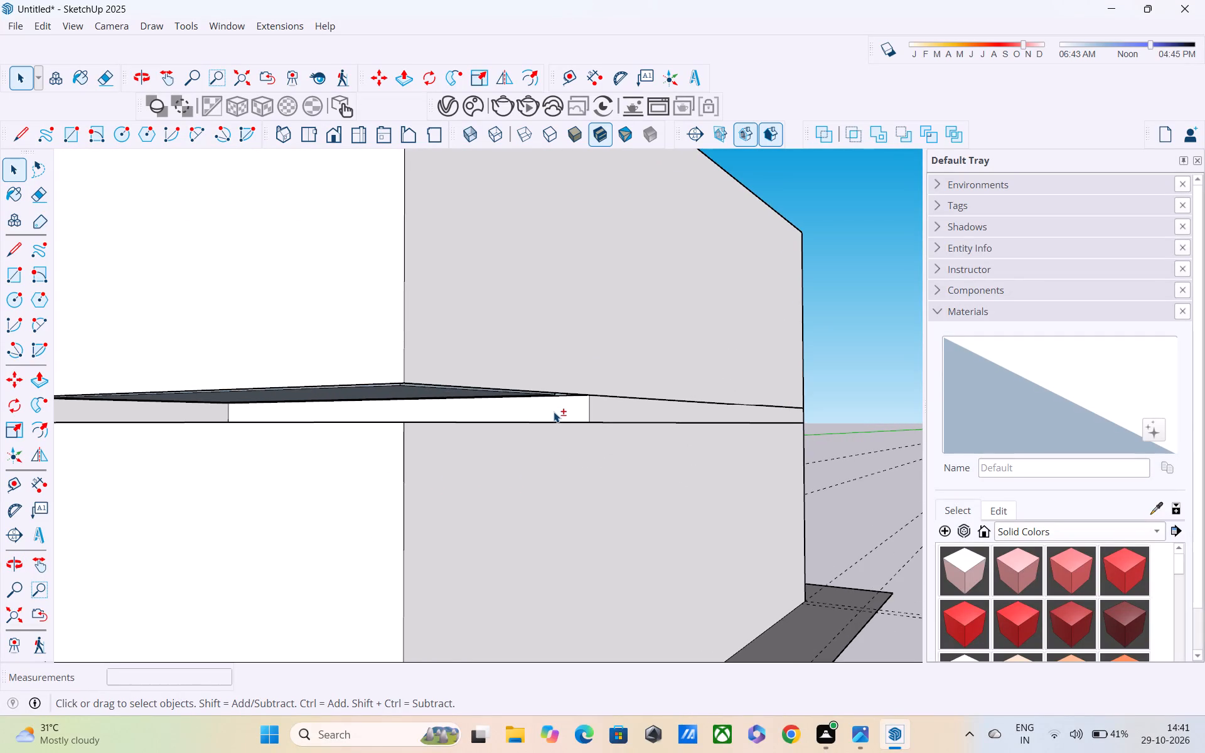
shift+middle_drag(554, 412, 565, 321)
middle_drag(566, 321, 580, 392)
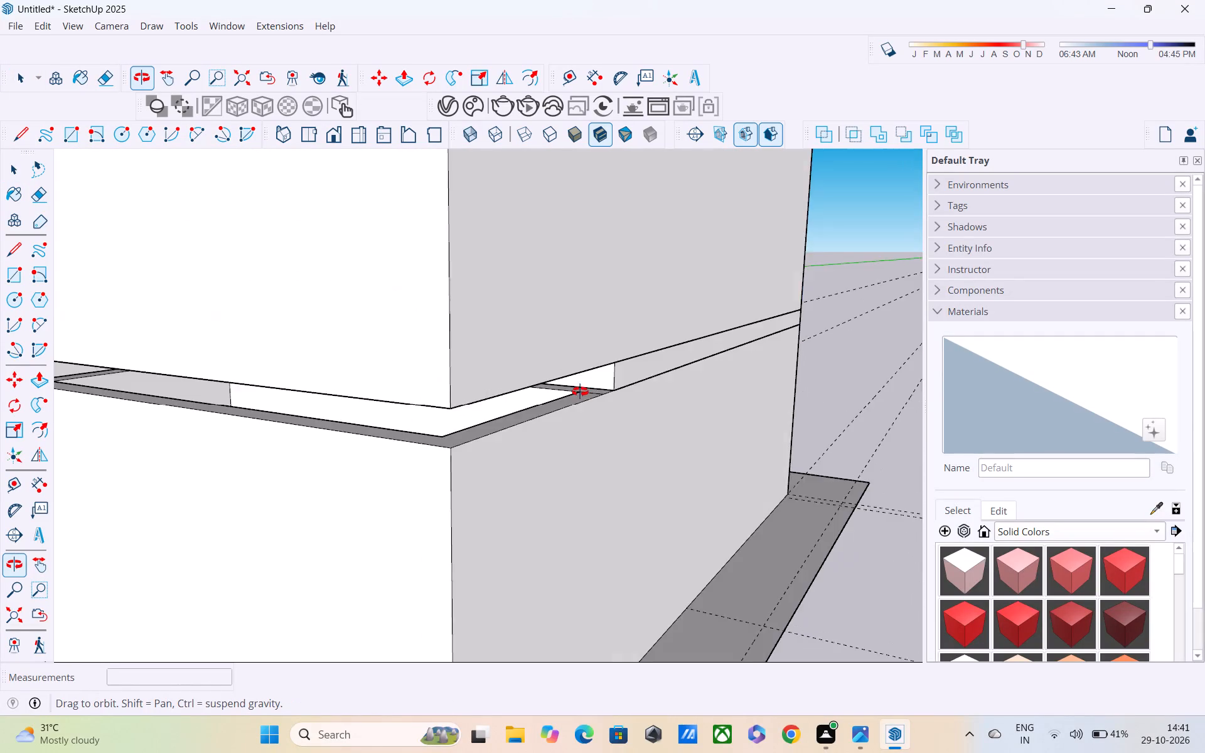
middle_drag(580, 392, 544, 360)
double_click(551, 348)
scroll(589, 368, down, 2)
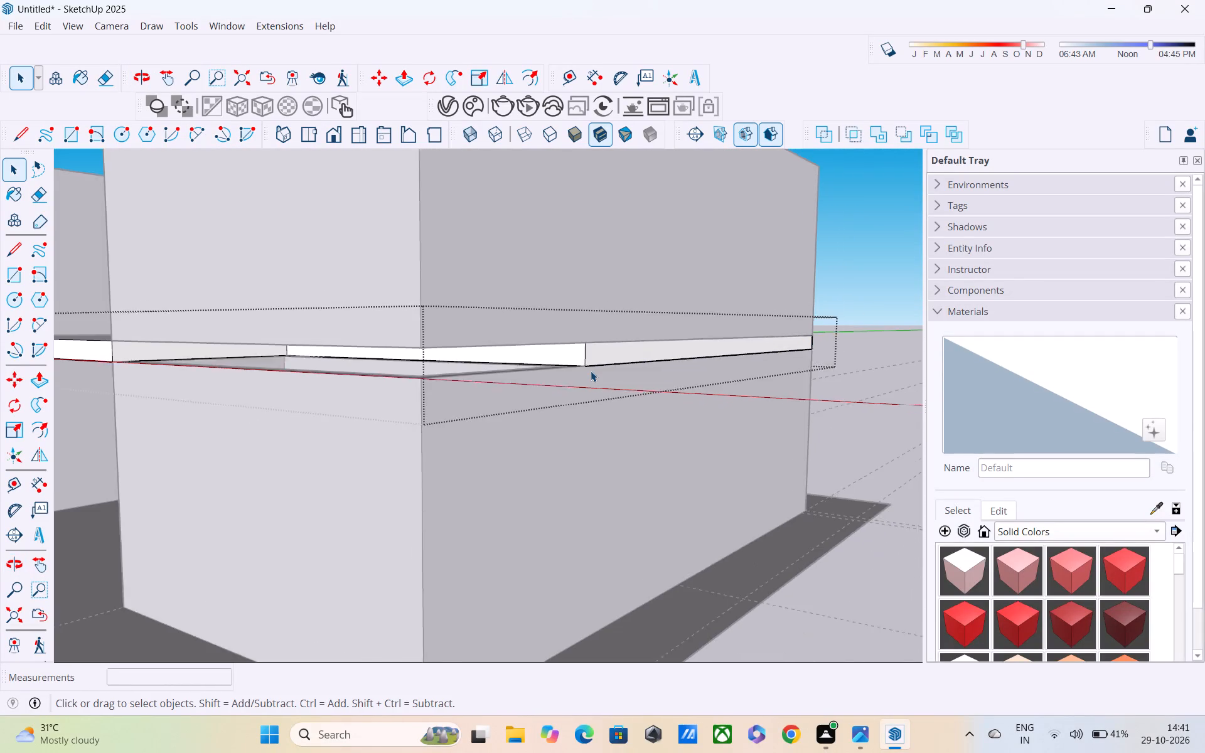
scroll(591, 371, down, 2)
click(825, 258)
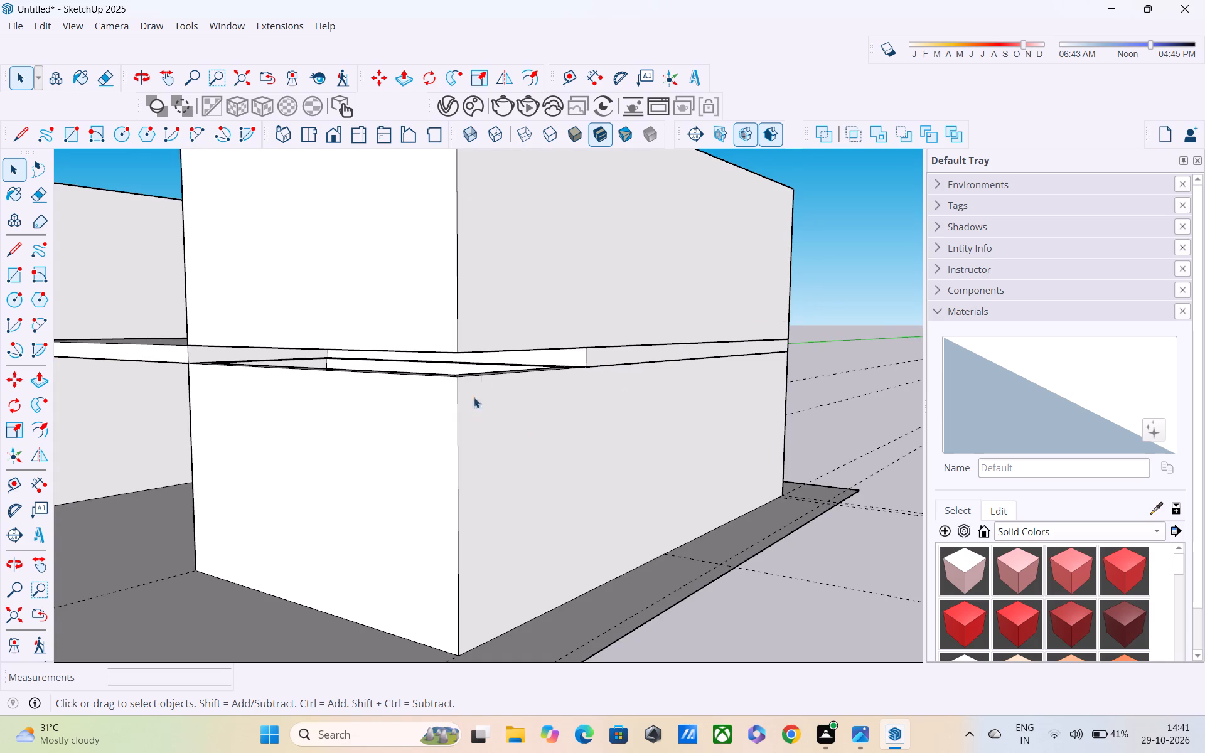
double_click(568, 361)
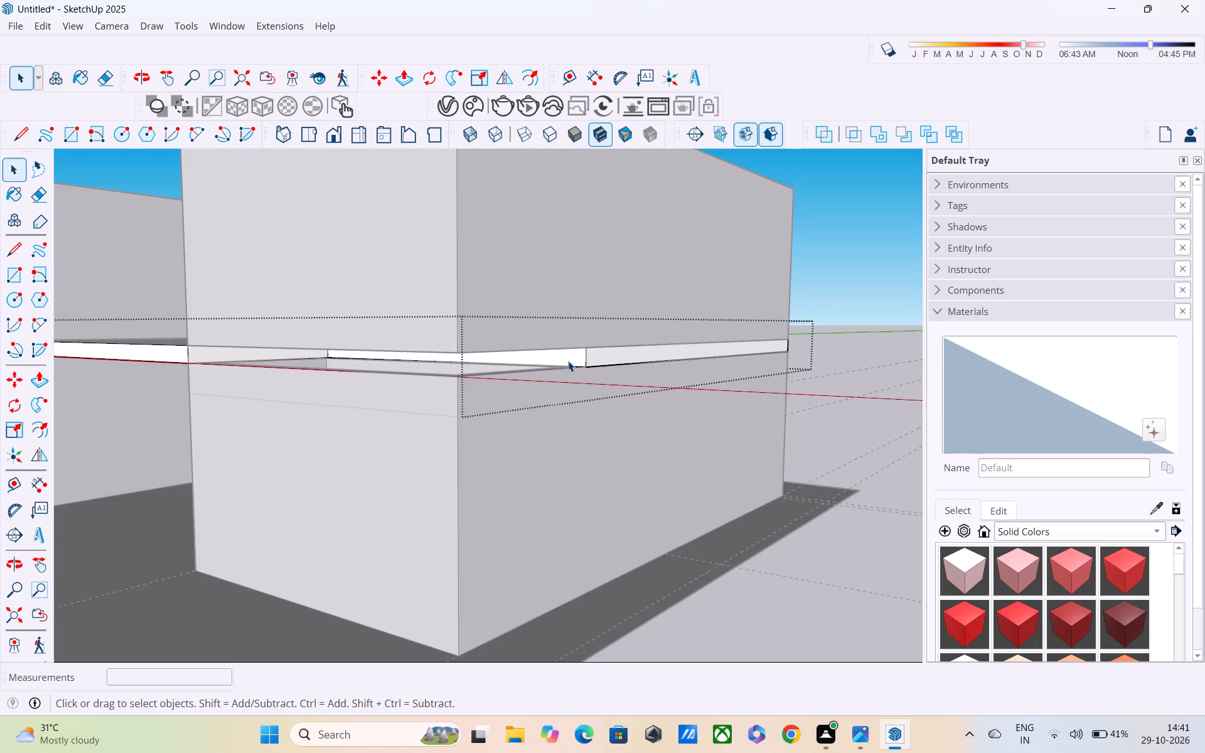
middle_click(568, 359)
scroll(566, 361, down, 4)
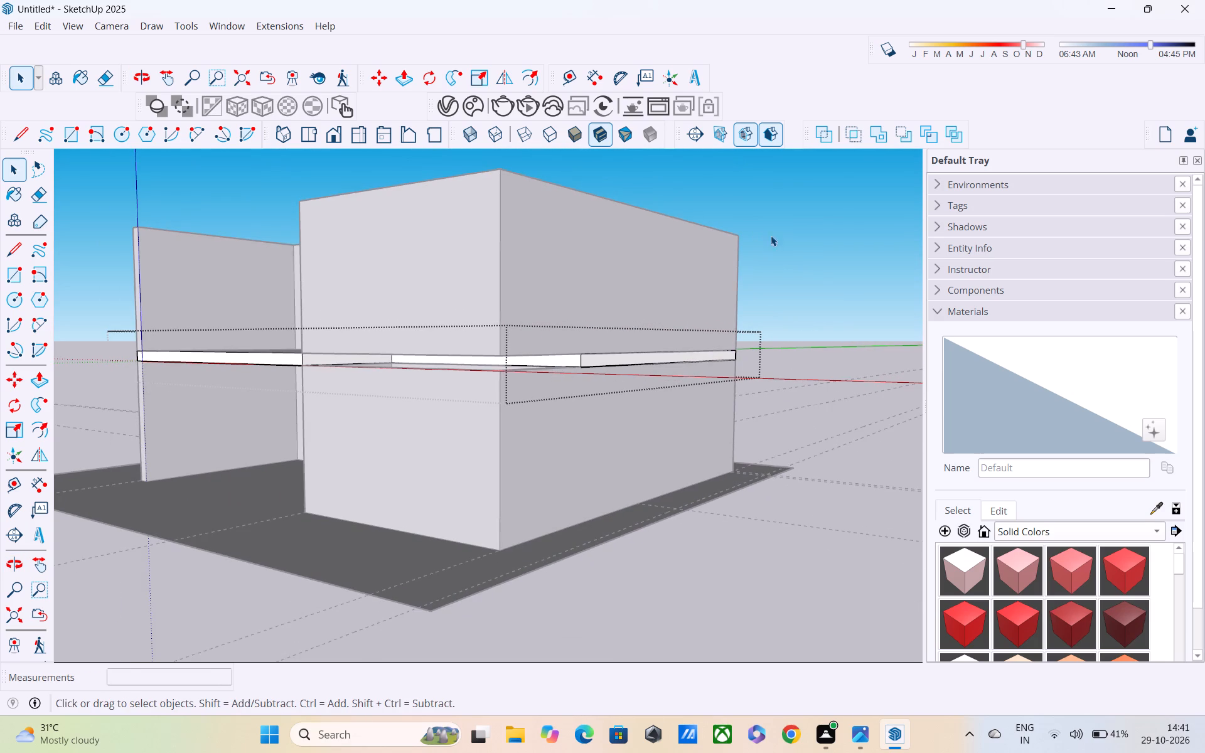
click(824, 265)
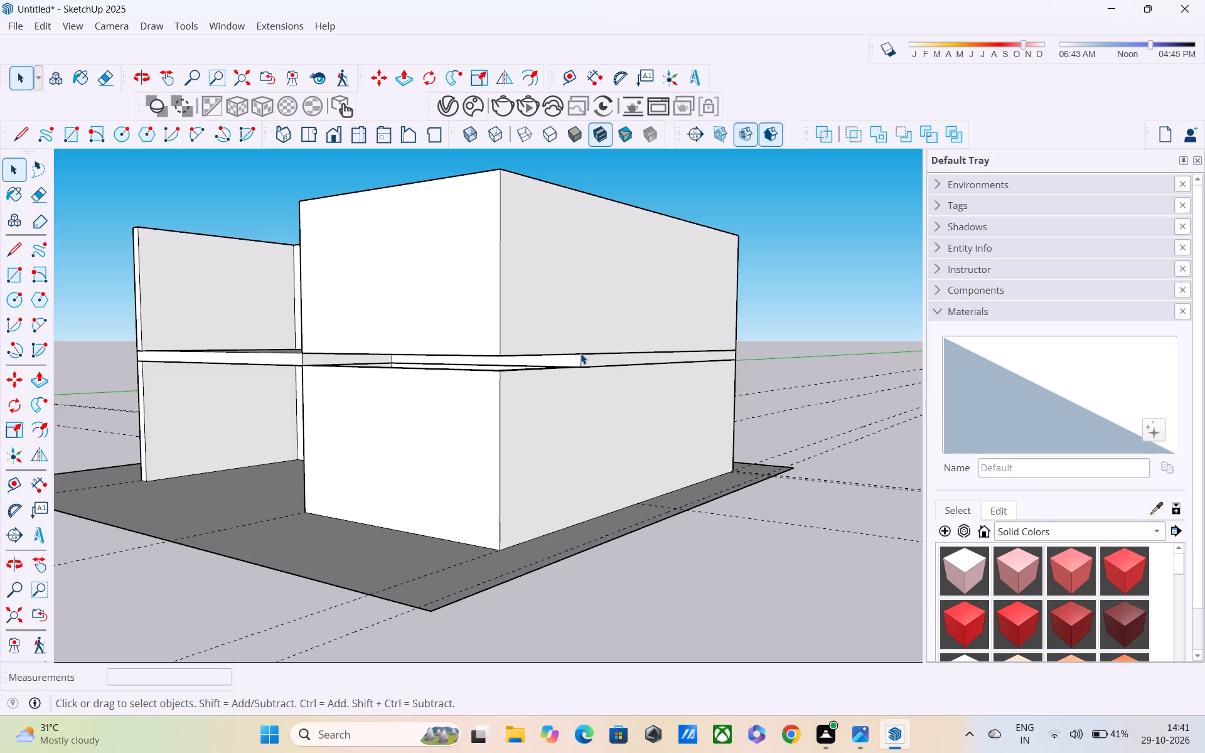
Copy the floor slab group 10' 10" straight up onto the top of the upper-storey walls and clear the selection.
click(580, 360)
key(m)
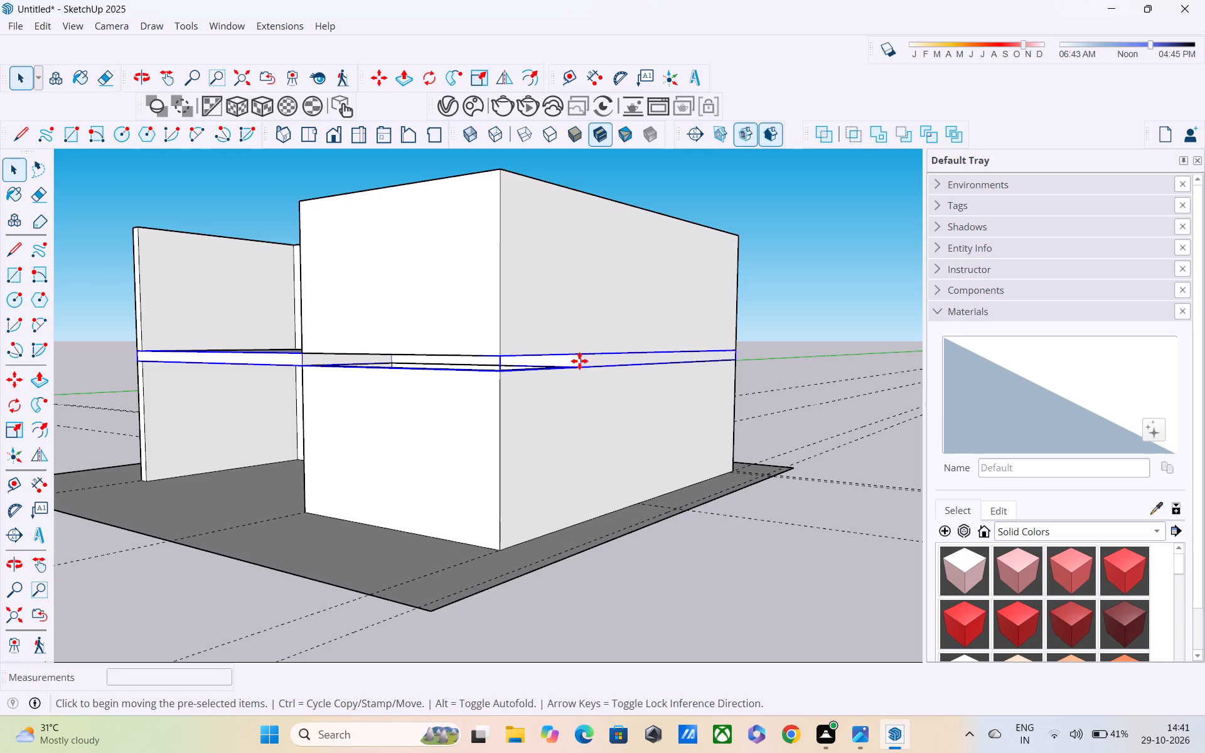
middle_drag(179, 371, 599, 336)
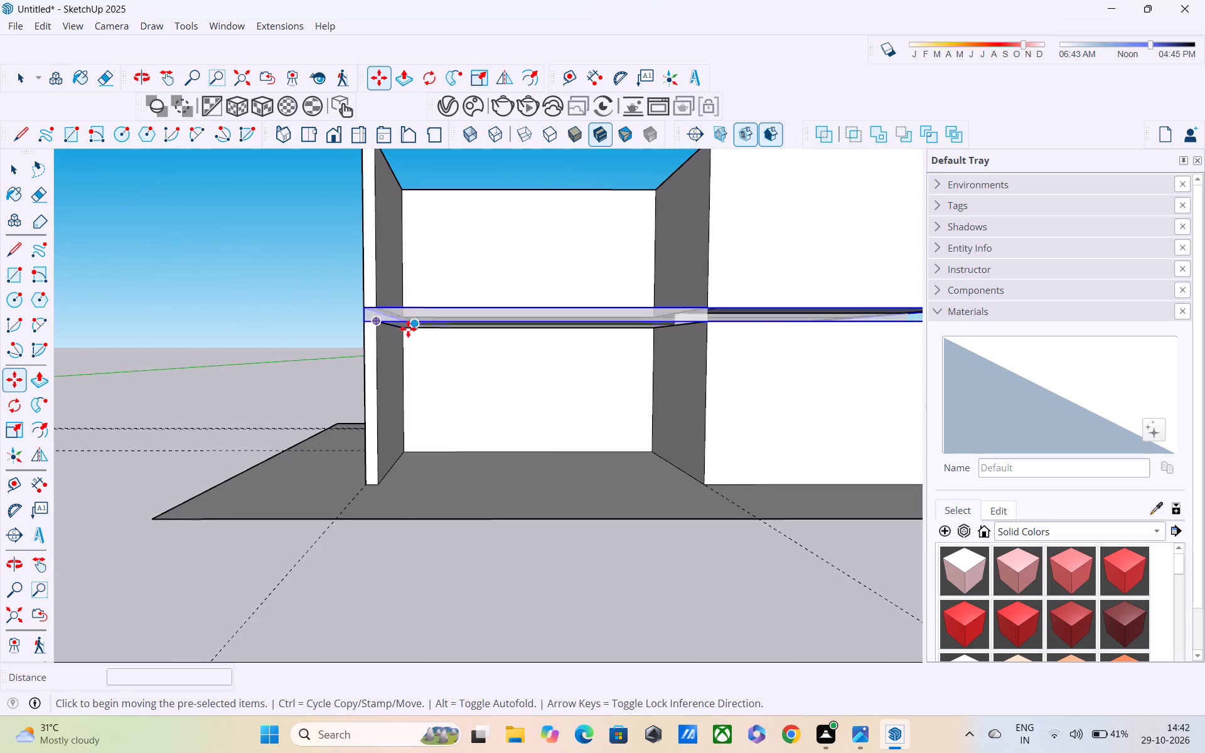
click(361, 323)
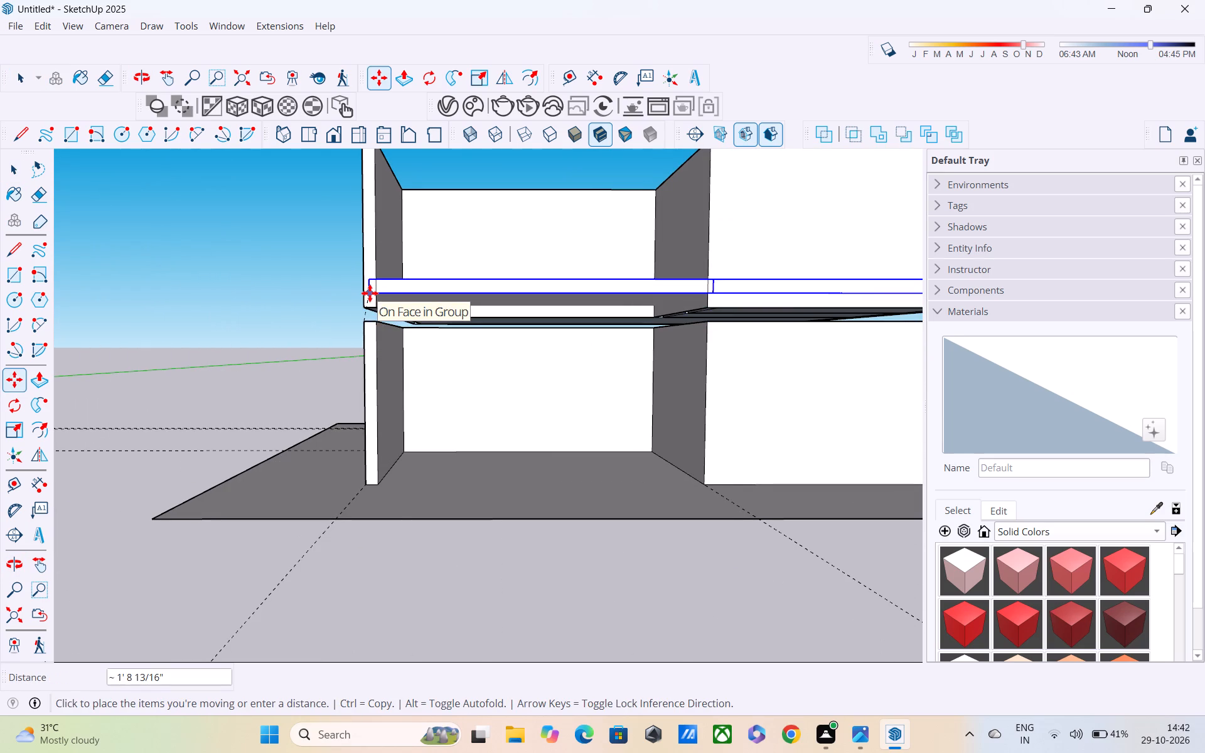
shift+middle_drag(383, 234, 394, 499)
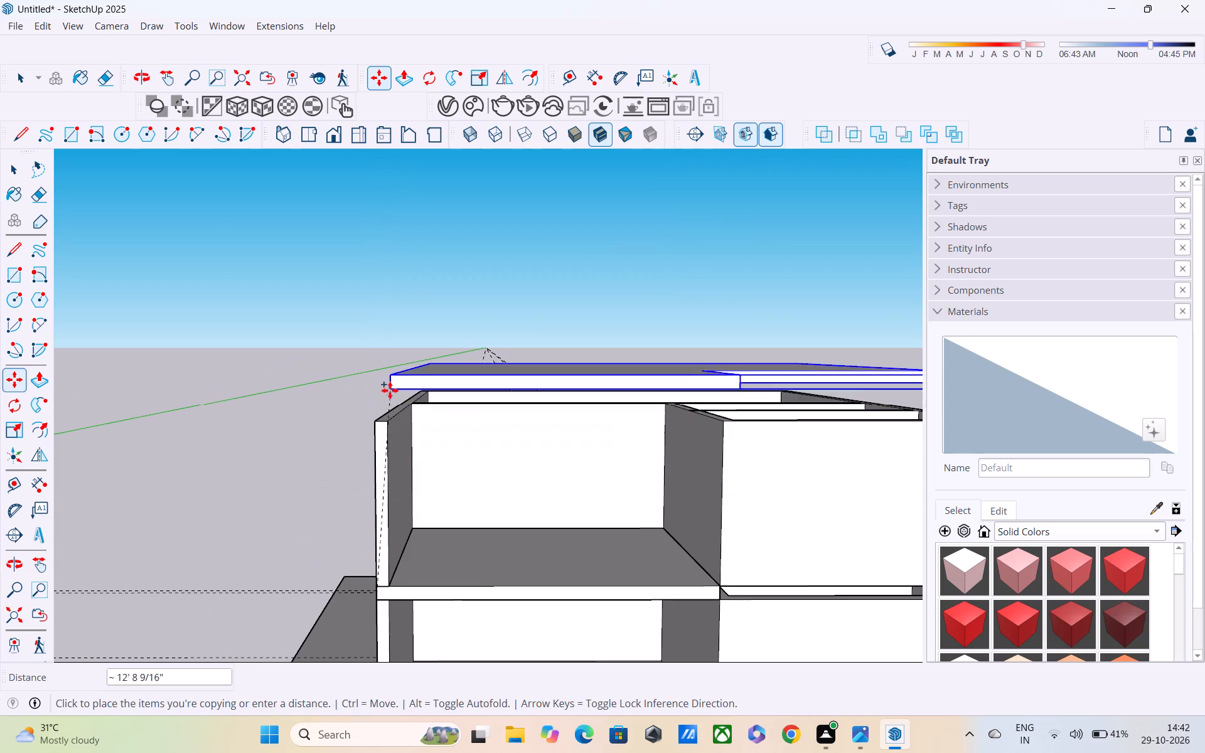
click(373, 426)
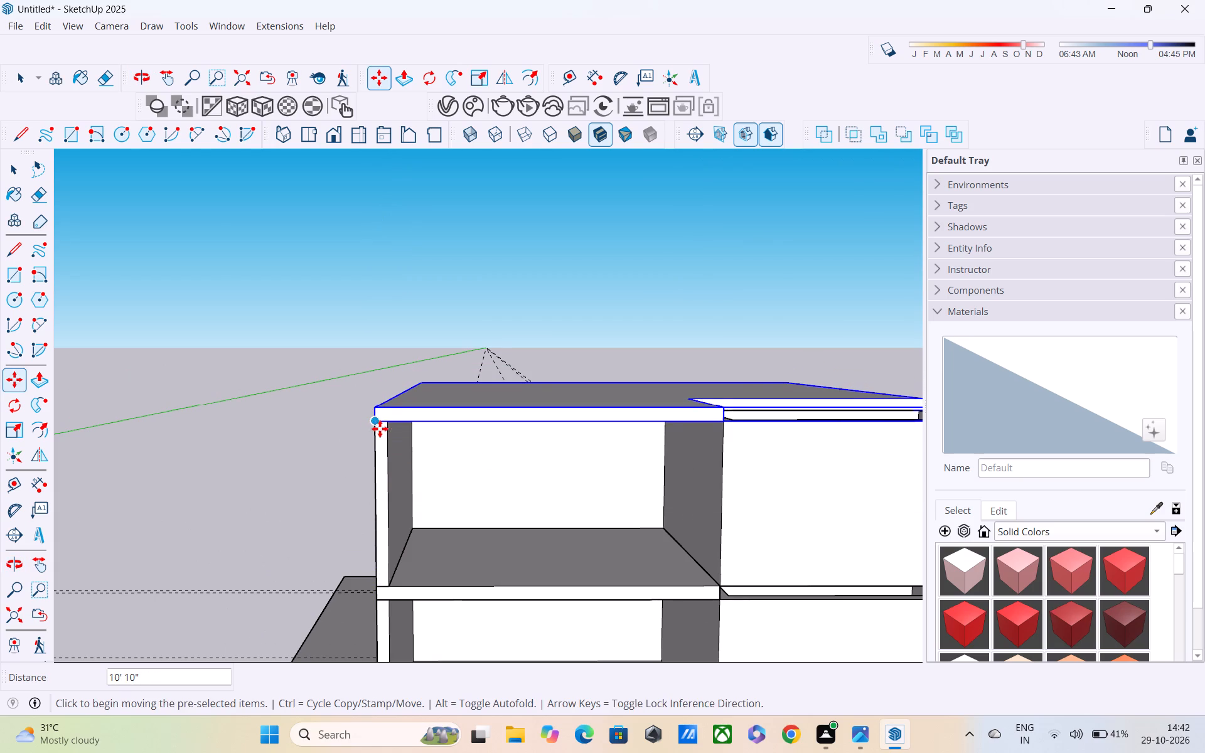
scroll(389, 429, down, 4)
scroll(650, 498, down, 3)
key(space)
click(647, 295)
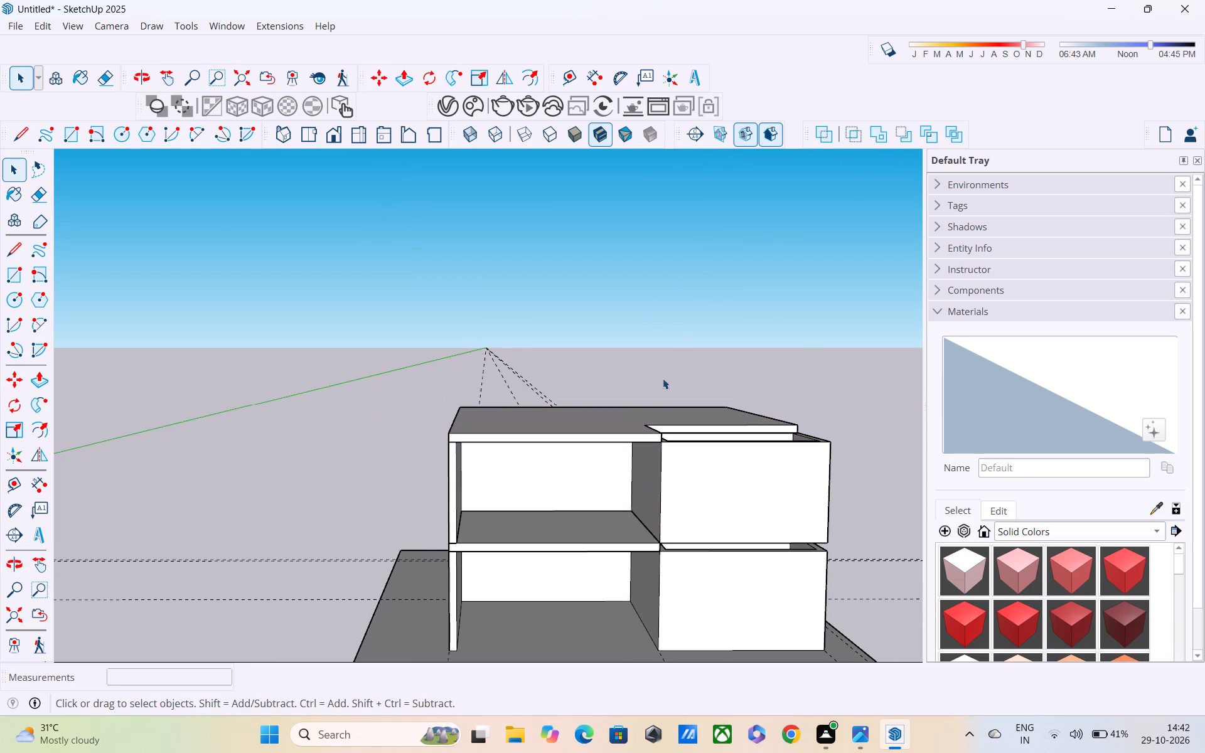
Copy the upper-storey wall group by its bottom outer corner and set the copy down clear of the building at roof level.
scroll(632, 414, down, 4)
scroll(600, 428, up, 1)
scroll(604, 427, down, 5)
middle_drag(559, 451, 376, 541)
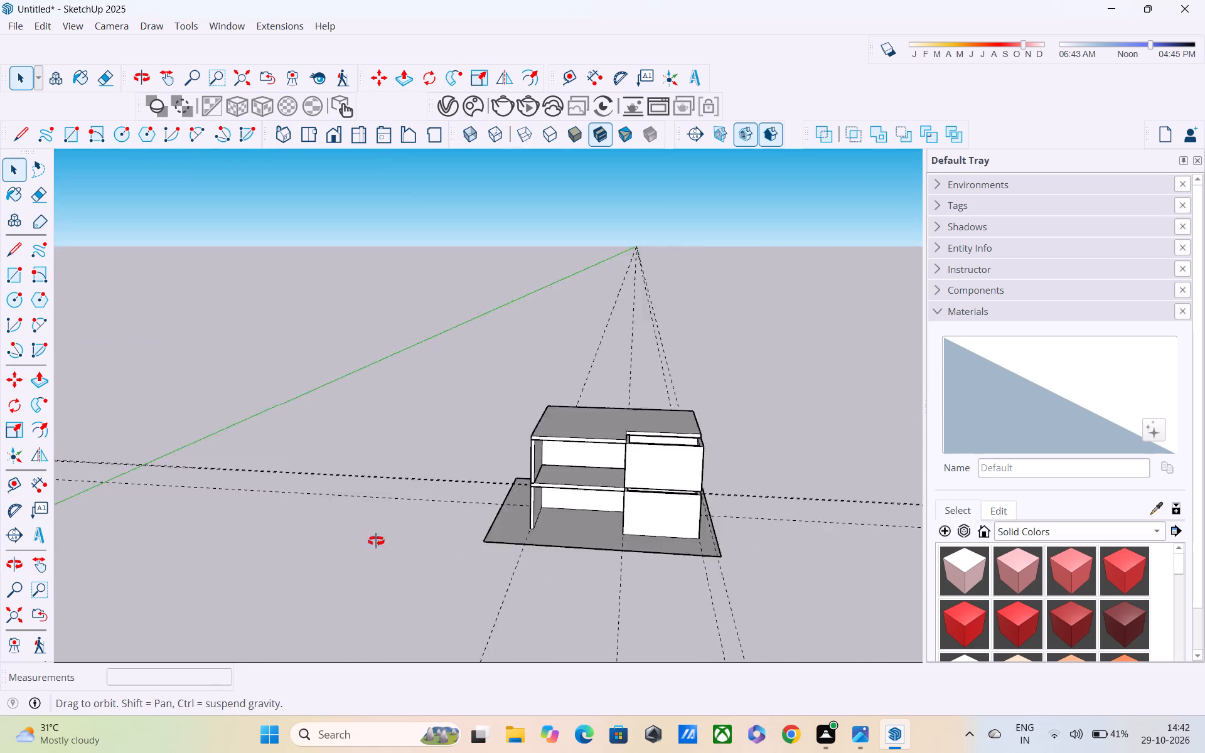
middle_drag(376, 541, 318, 548)
scroll(340, 526, down, 4)
middle_drag(564, 496, 539, 402)
scroll(506, 530, up, 5)
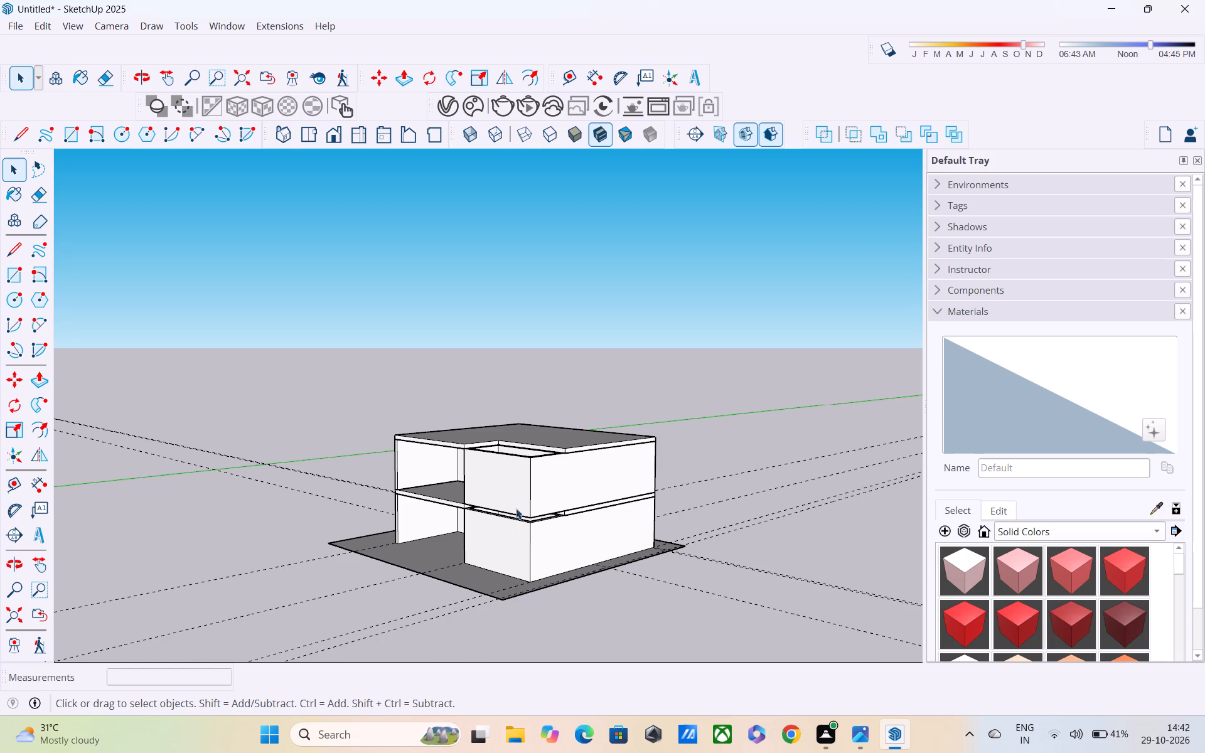
scroll(535, 505, up, 11)
click(535, 504)
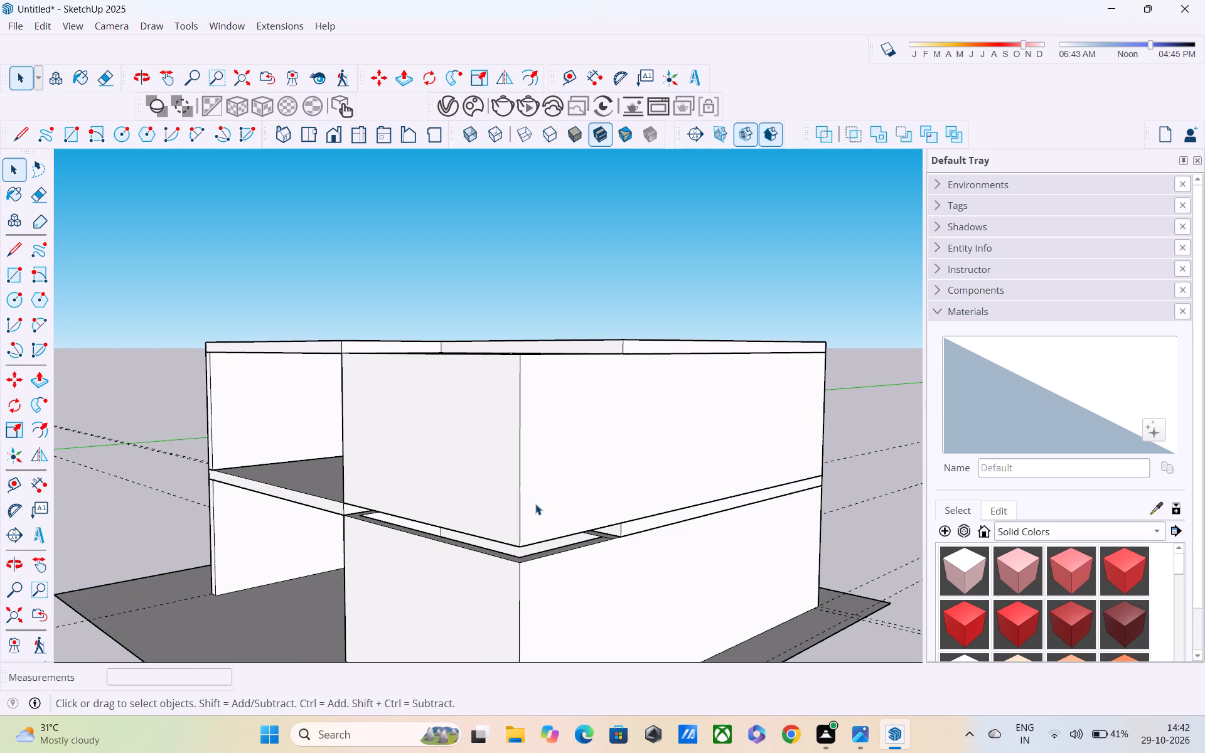
key(m)
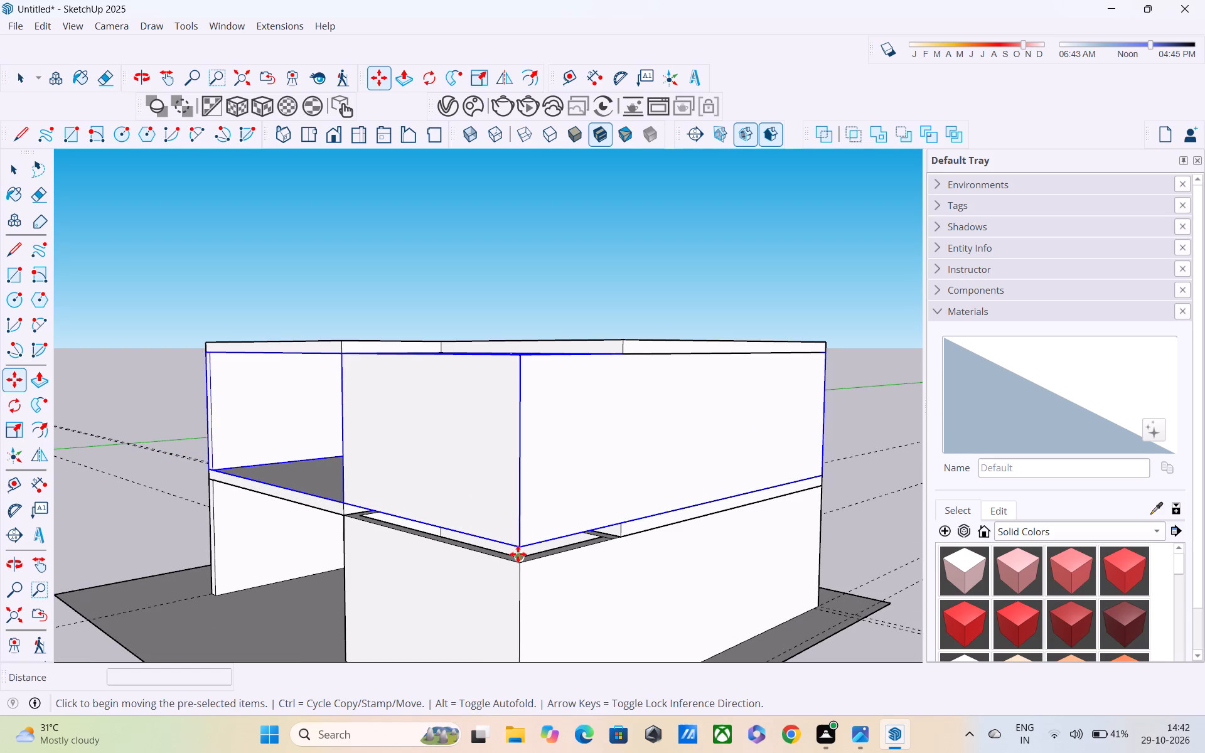
click(517, 550)
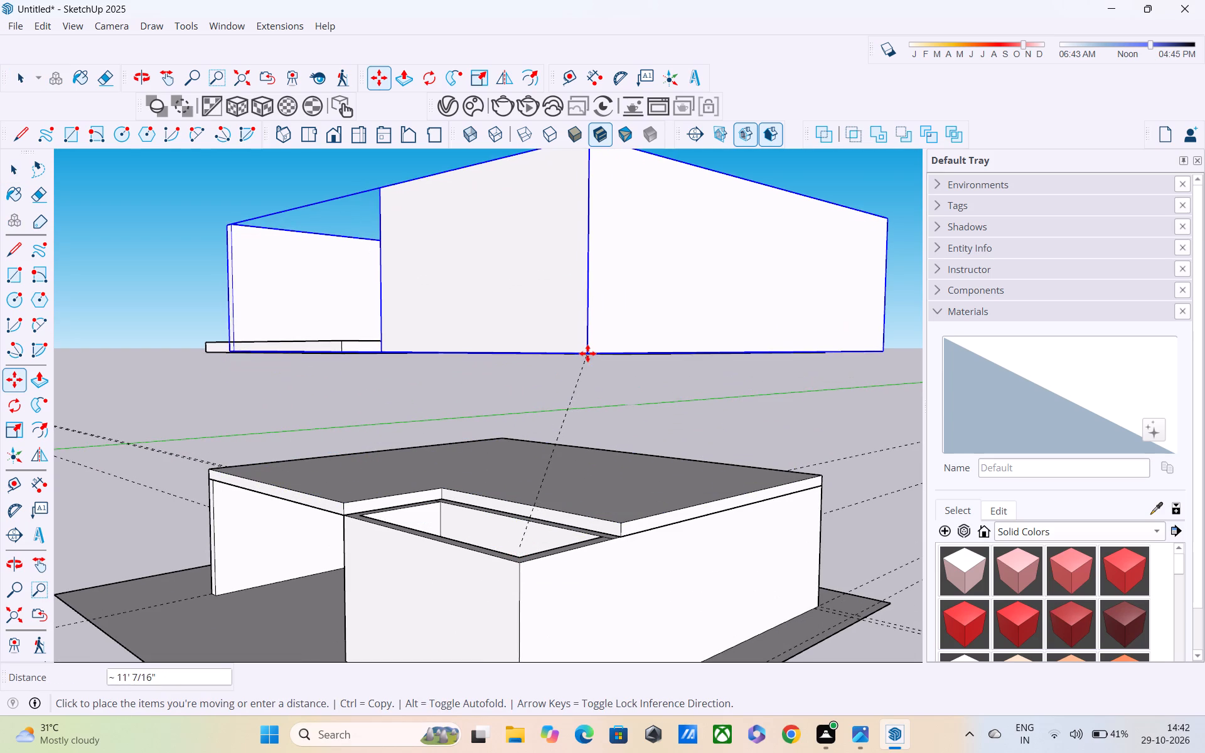
middle_drag(546, 367, 687, 469)
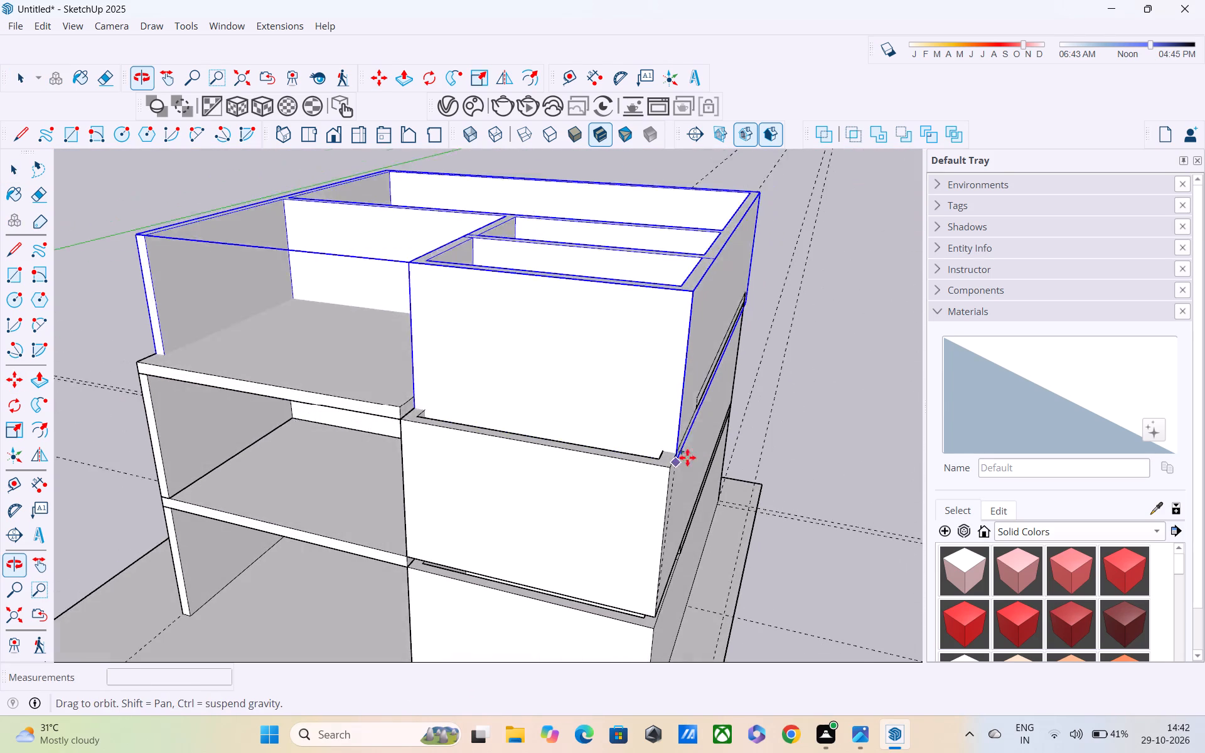
click(659, 292)
Move the copied wall group by its bottom outer corner onto the matching corner of the top slab as a third storey.
middle_drag(515, 356, 888, 294)
shift+middle_drag(361, 371, 688, 382)
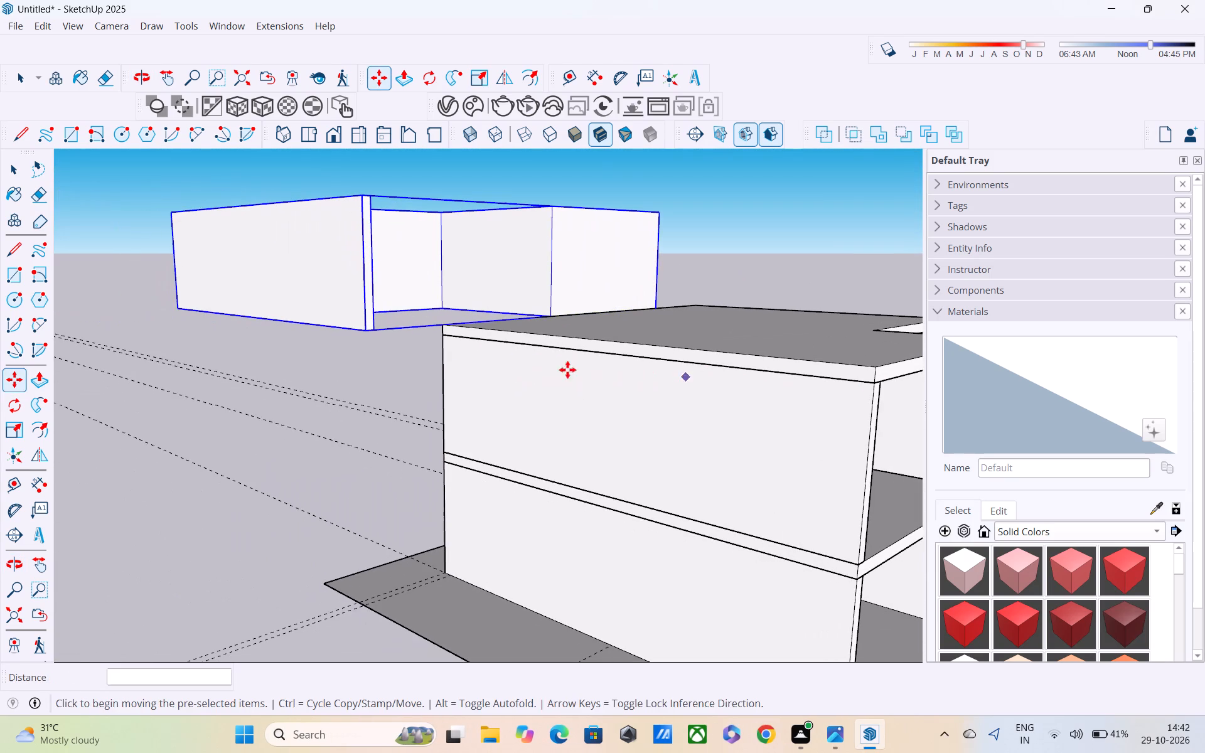
click(359, 331)
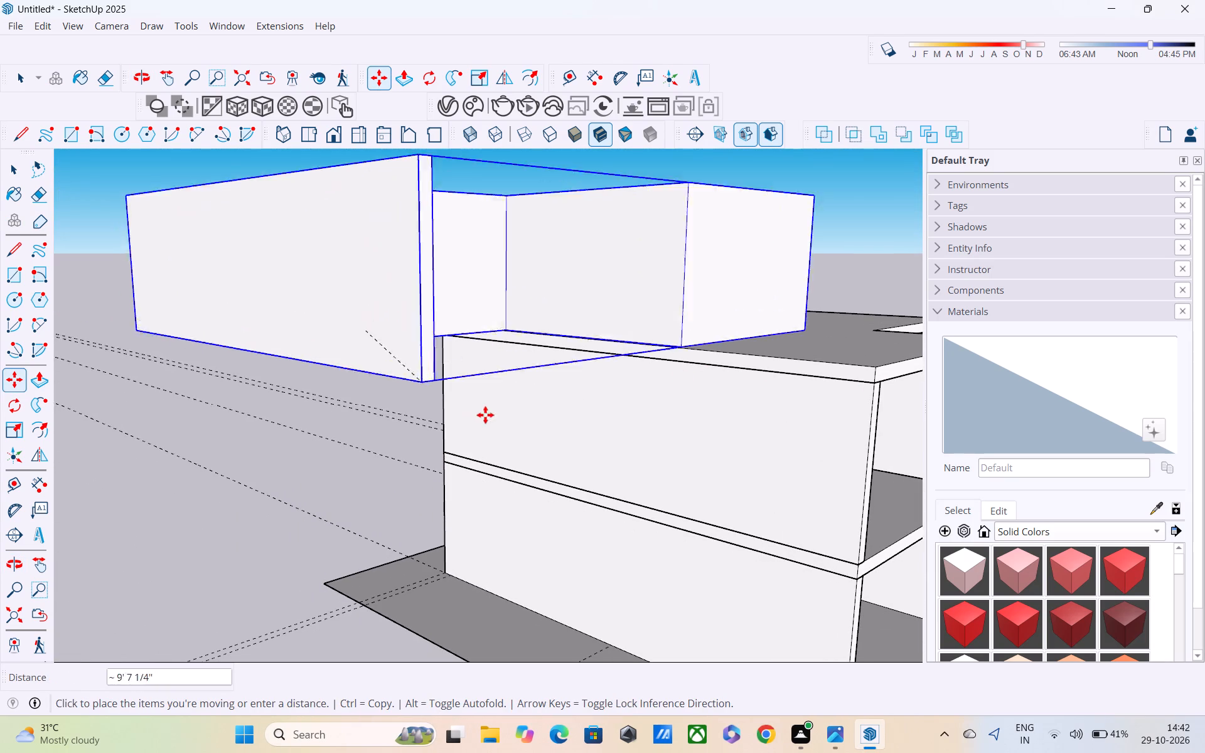
scroll(547, 361, down, 3)
shift+middle_drag(584, 343, 385, 444)
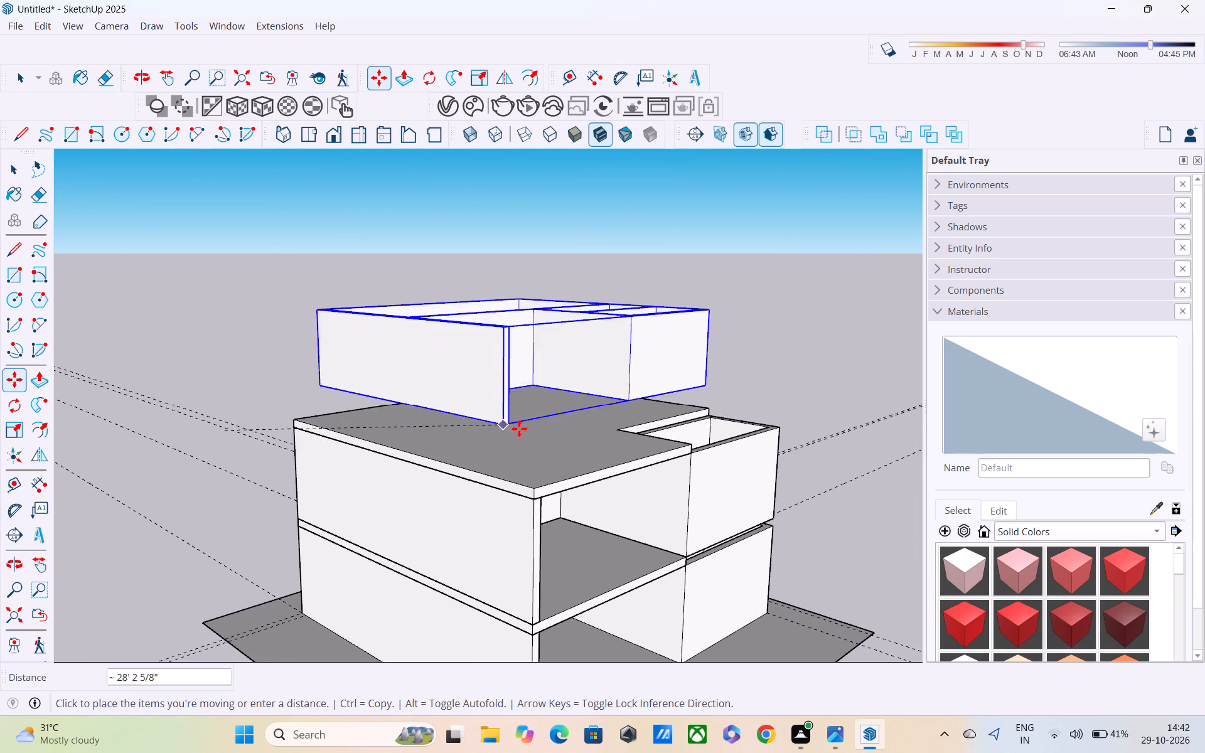
click(536, 488)
middle_drag(869, 420, 684, 430)
key(space)
Copy the lowest floor slab 21' 8" straight up onto the third-storey walls as the roof slab and clear the selection.
scroll(673, 417, down, 5)
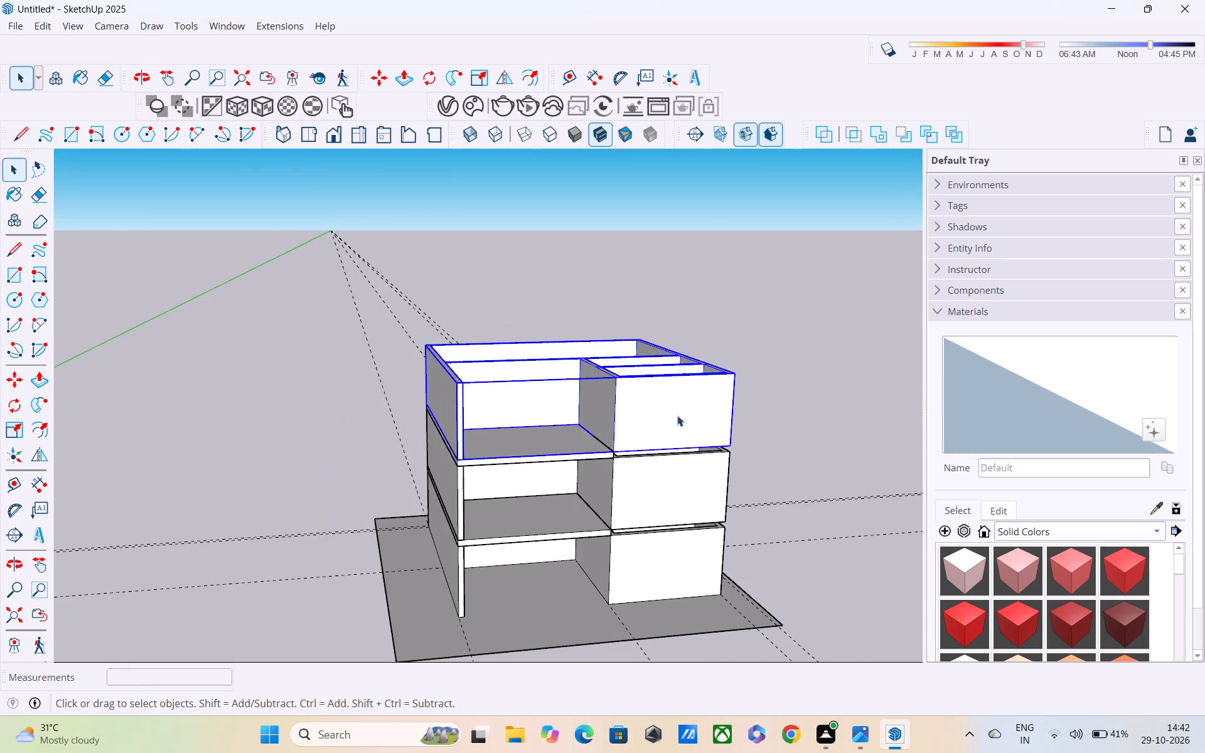
middle_drag(677, 415, 613, 394)
scroll(611, 393, up, 1)
scroll(609, 393, down, 6)
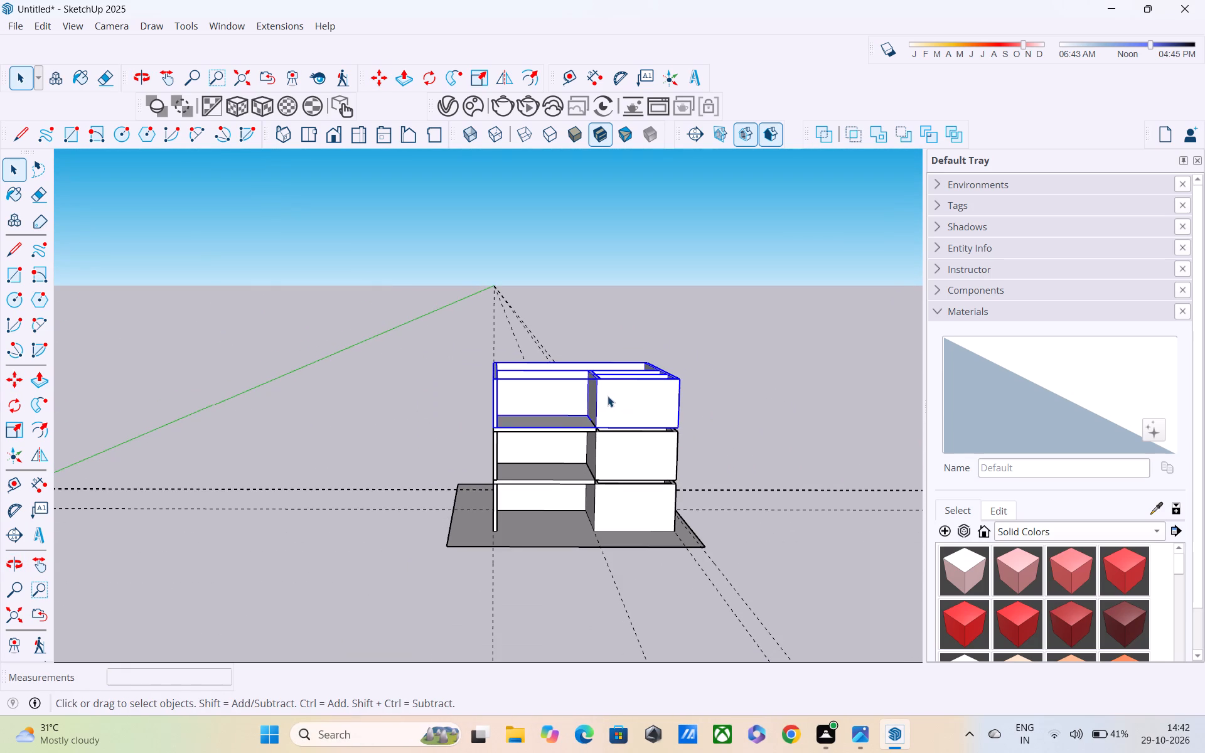
scroll(612, 400, down, 1)
scroll(613, 402, up, 1)
scroll(613, 402, down, 3)
shift+middle_drag(613, 402, 609, 419)
scroll(609, 420, up, 1)
click(523, 481)
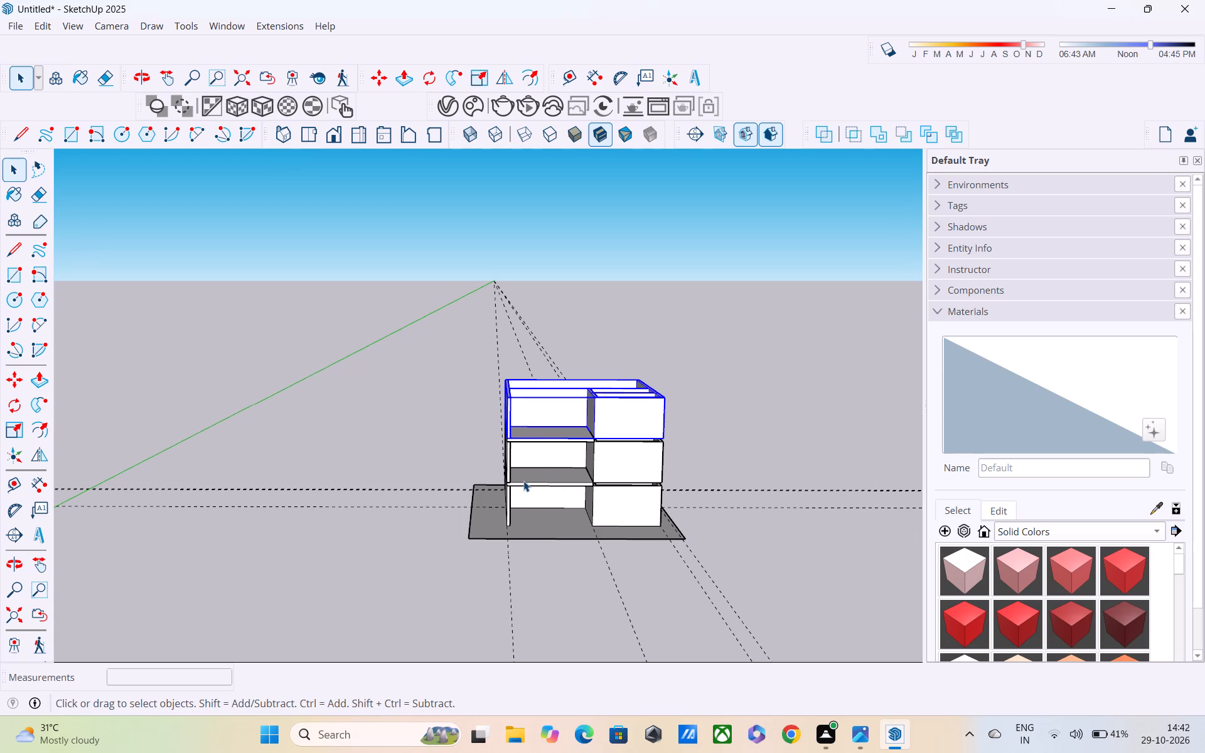
key(m)
scroll(461, 500, up, 4)
scroll(563, 474, up, 2)
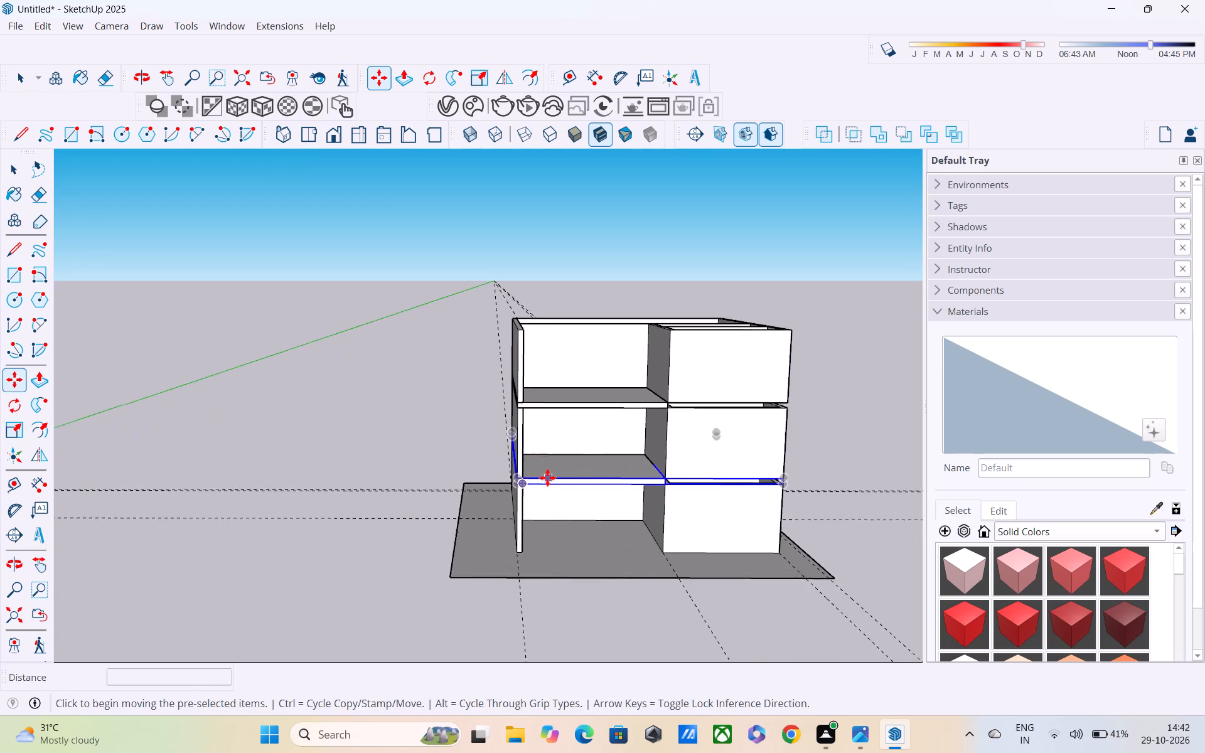
scroll(547, 478, up, 10)
click(490, 452)
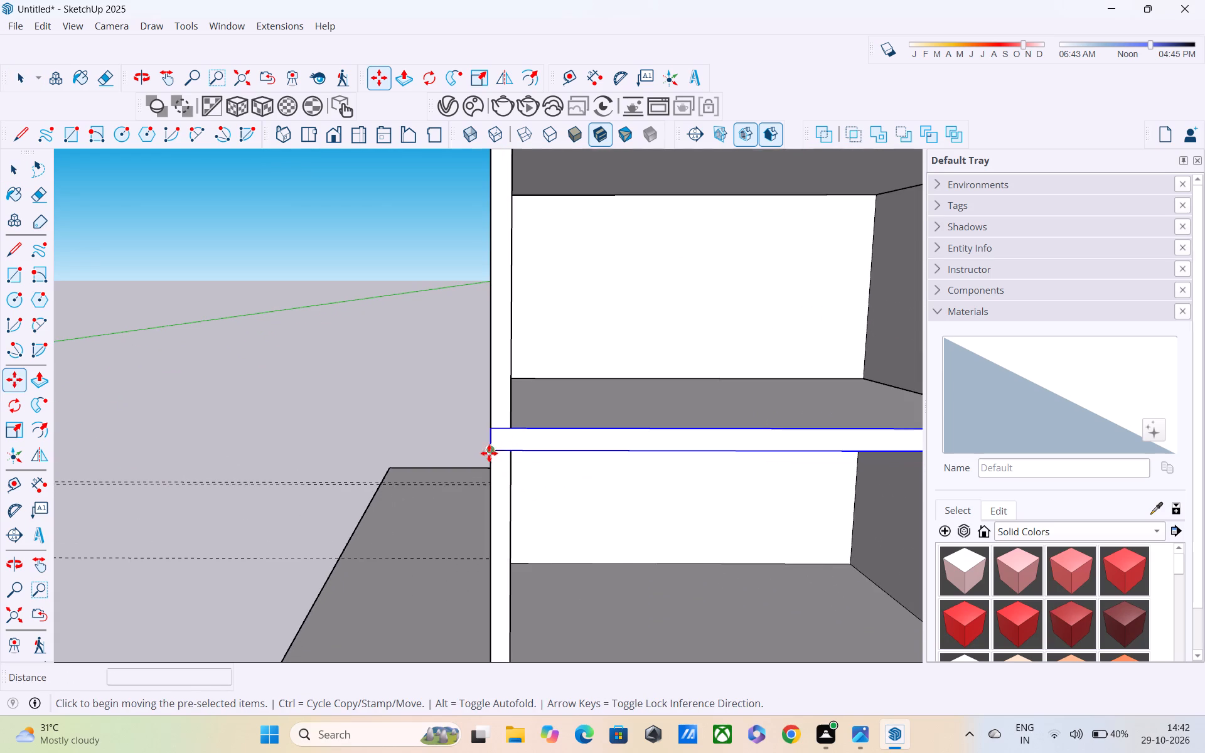
scroll(535, 441, down, 5)
scroll(538, 441, up, 1)
shift+middle_drag(538, 440, 165, 599)
scroll(176, 588, down, 6)
middle_drag(547, 441, 787, 594)
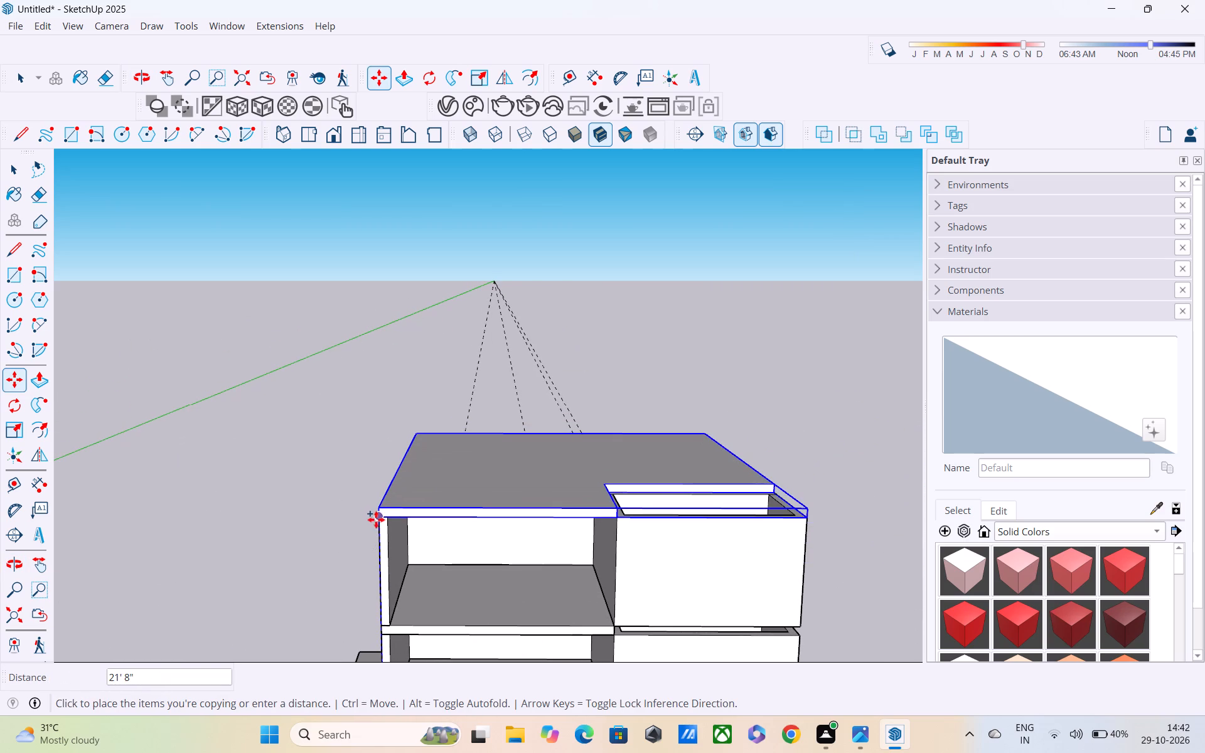
click(380, 526)
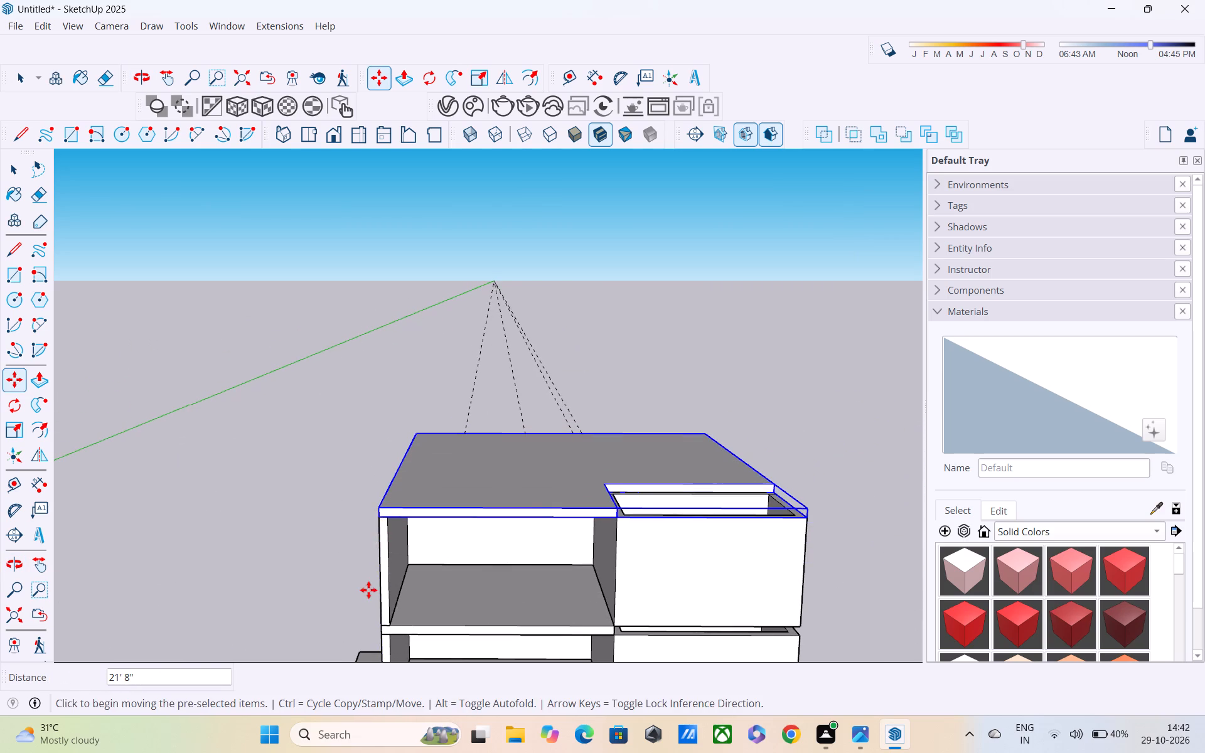
scroll(368, 590, down, 4)
key(space)
click(584, 398)
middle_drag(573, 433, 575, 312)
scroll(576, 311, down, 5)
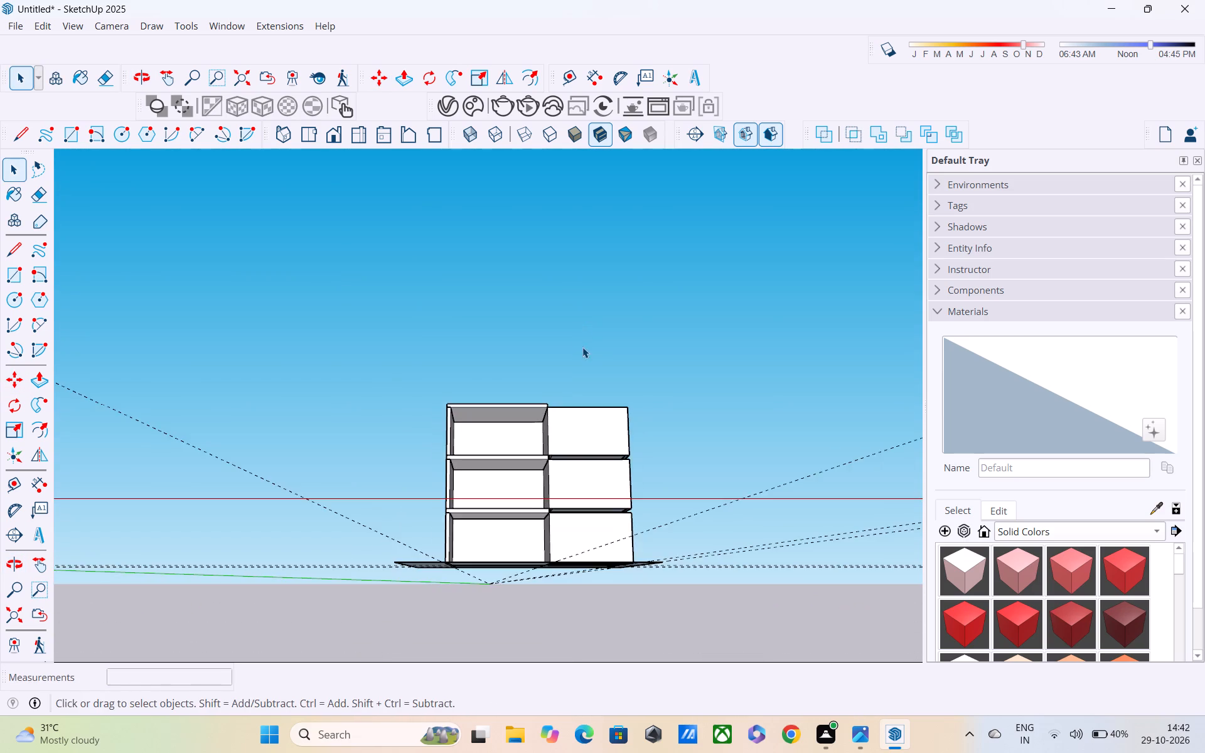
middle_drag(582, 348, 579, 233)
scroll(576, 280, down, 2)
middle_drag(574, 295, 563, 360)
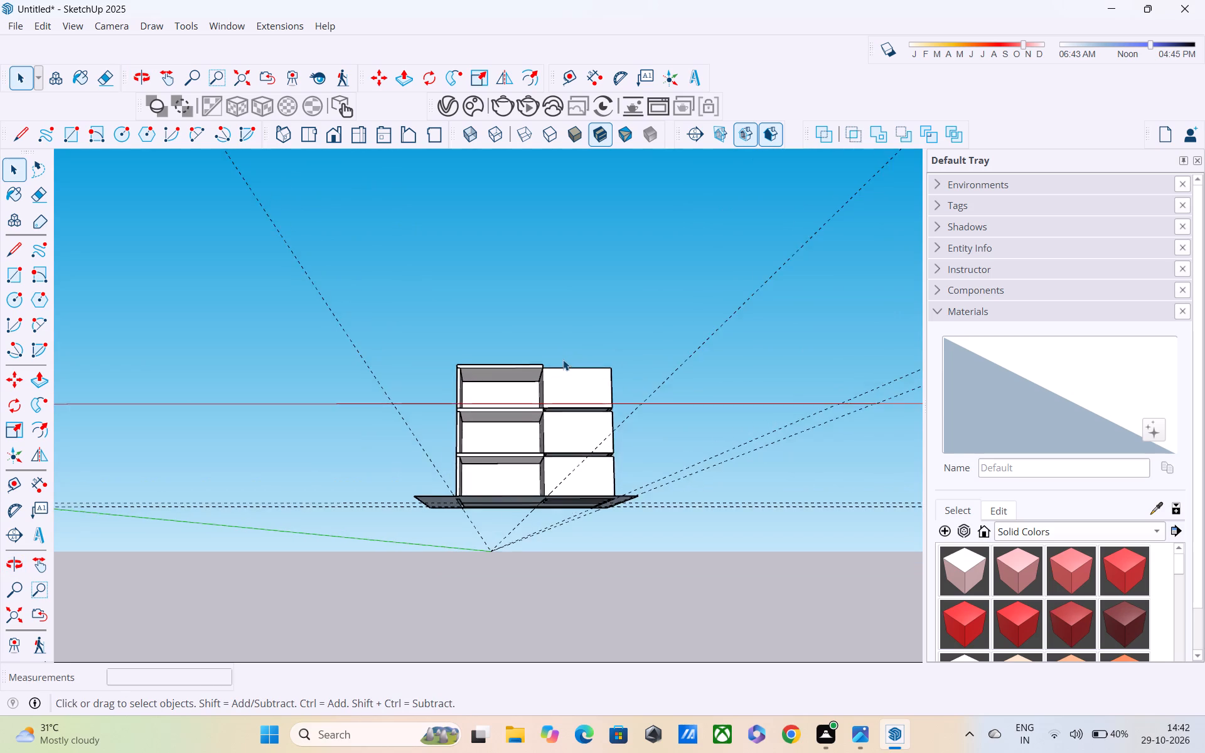
Examine the stacked three-storey building as a whole from the front, from above and from below.
scroll(563, 360, down, 9)
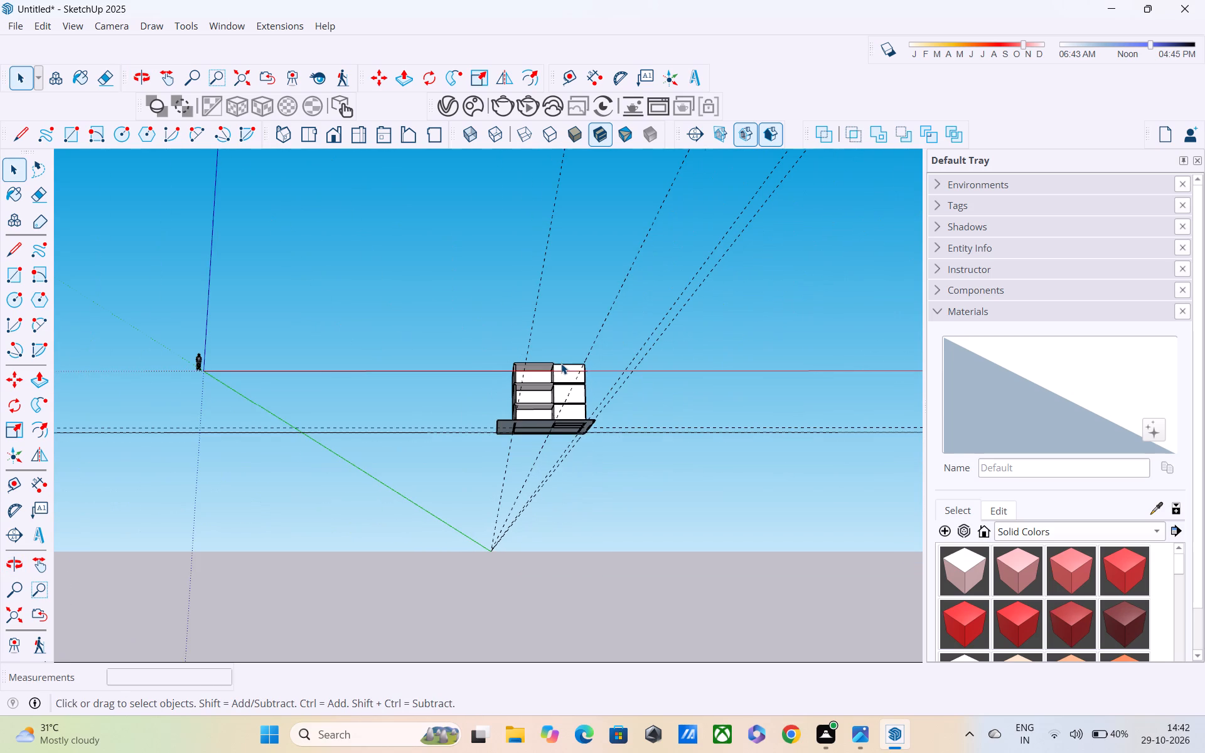
scroll(561, 363, down, 6)
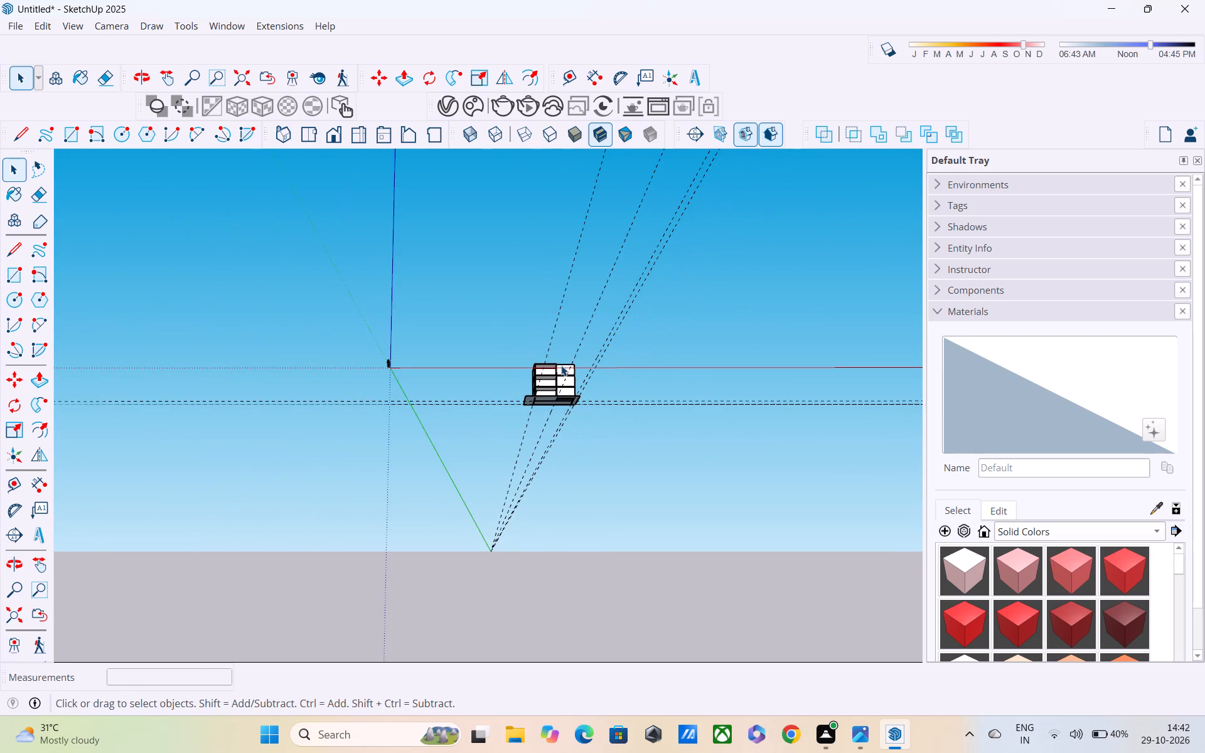
scroll(561, 365, down, 2)
middle_drag(561, 365, 555, 406)
scroll(565, 357, up, 5)
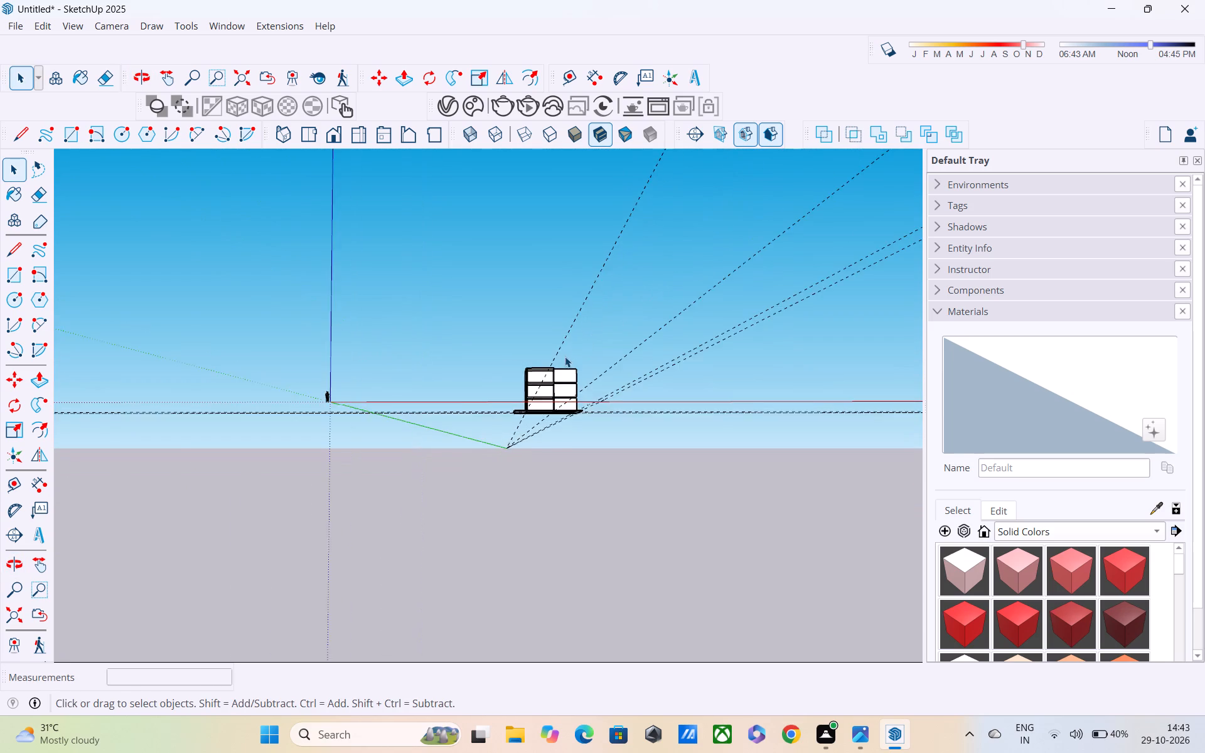
scroll(565, 356, up, 15)
scroll(549, 383, down, 2)
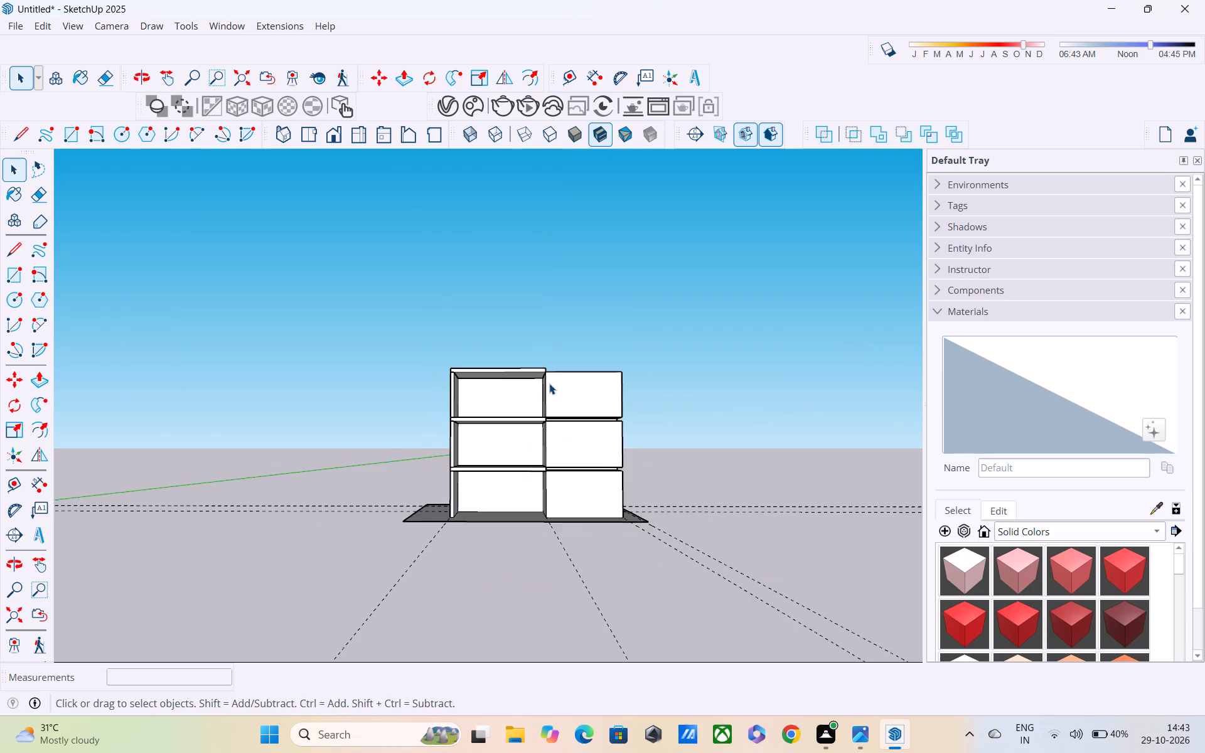
scroll(549, 383, down, 1)
middle_drag(549, 384, 533, 463)
scroll(572, 343, up, 6)
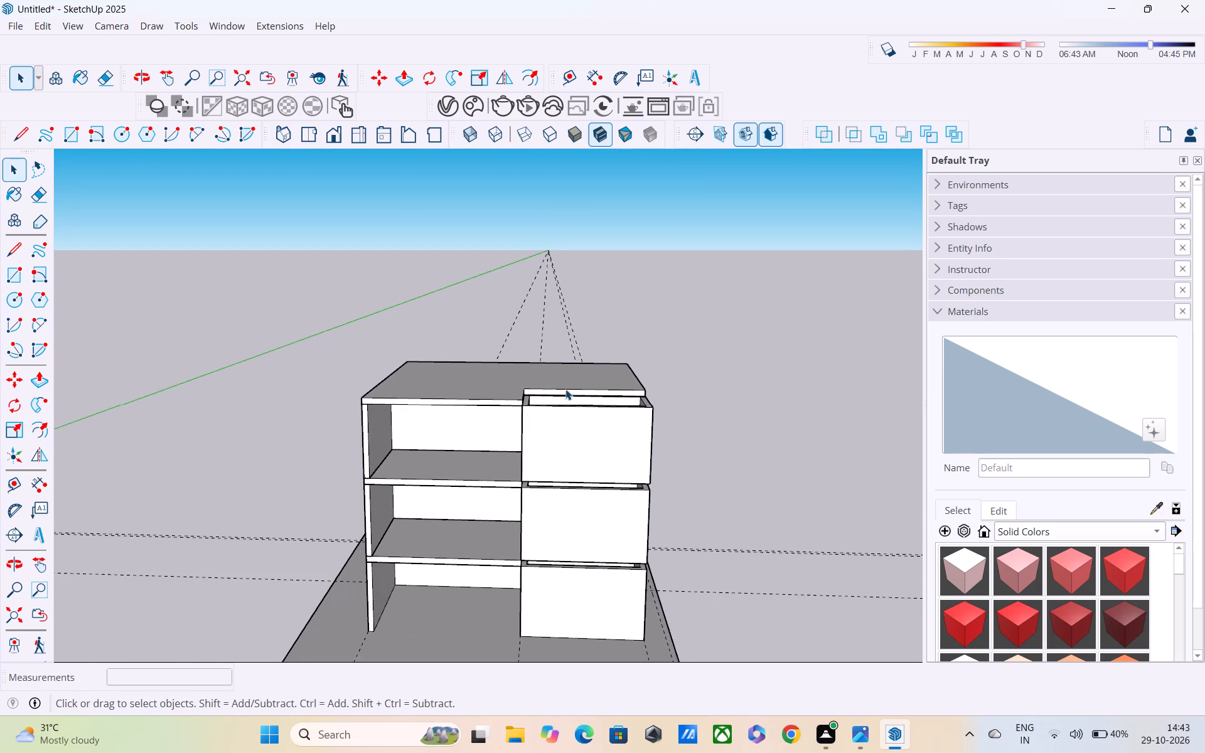
middle_drag(563, 406, 555, 451)
scroll(550, 449, down, 2)
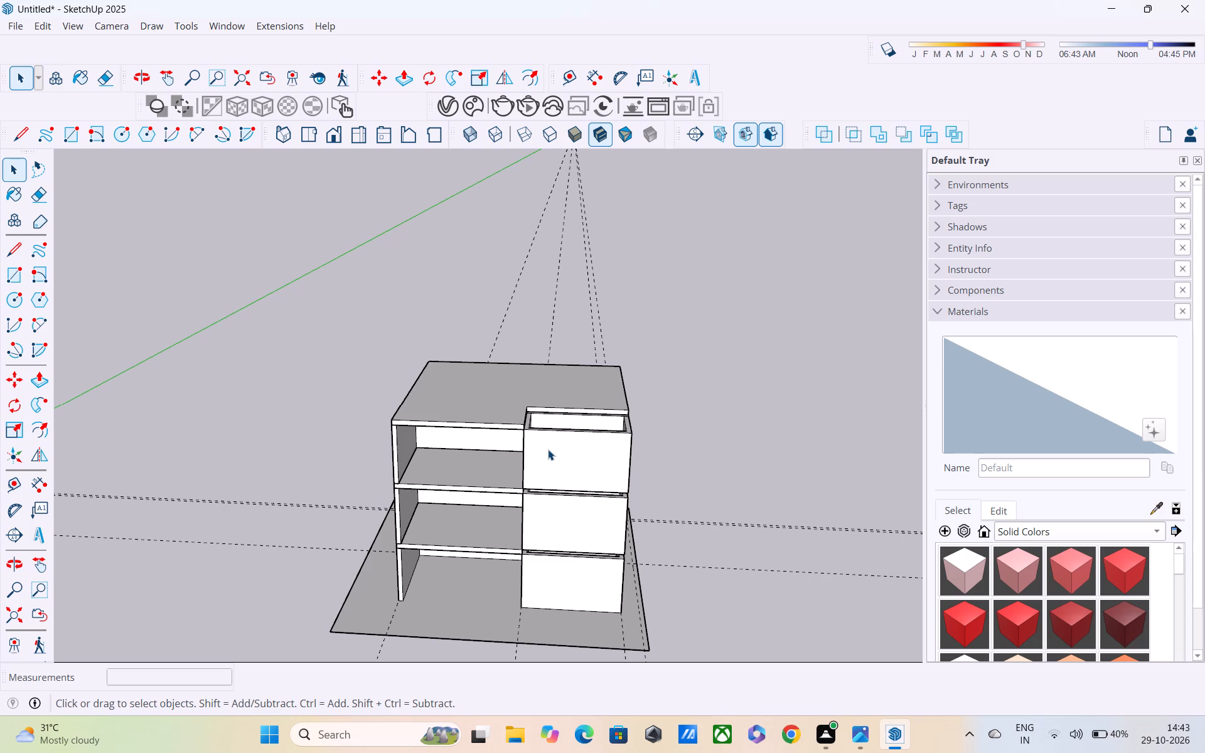
scroll(569, 518, up, 2)
middle_drag(571, 498, 528, 409)
scroll(565, 430, up, 5)
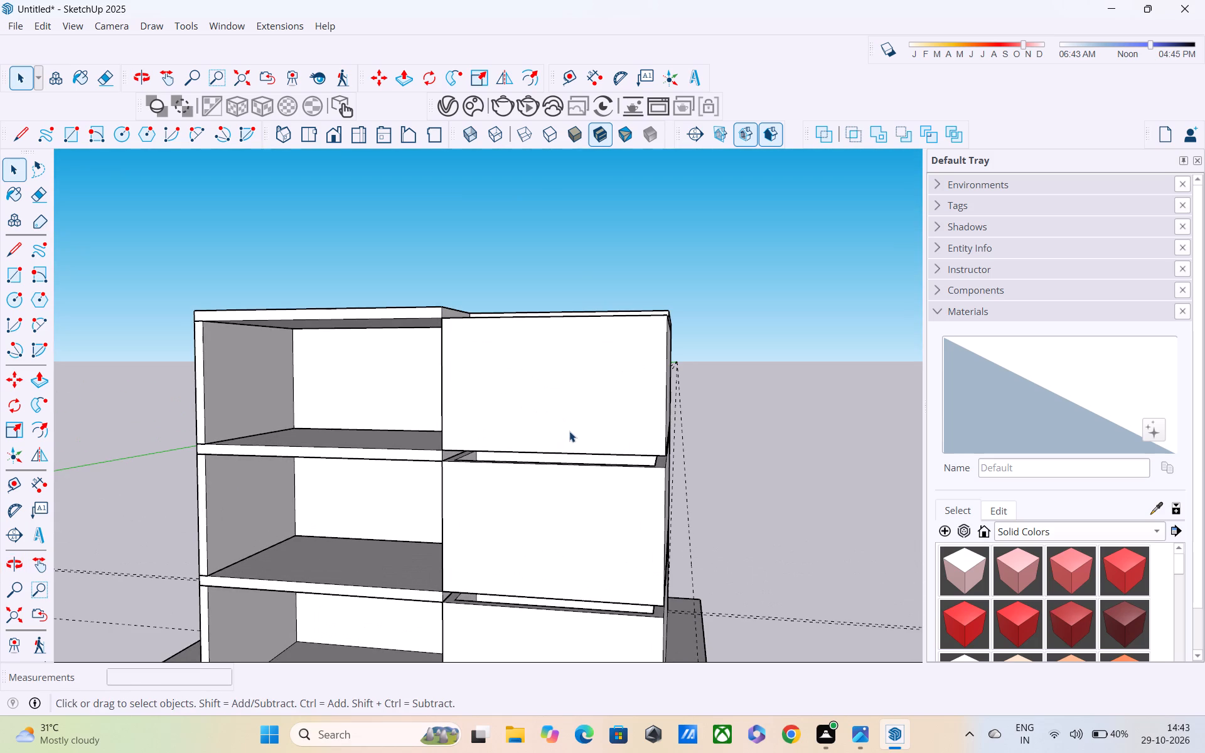
shift+middle_drag(569, 431, 581, 388)
scroll(582, 387, down, 6)
Copy the third-storey wall group by its bottom outer corner and set the copy down clear of the building.
key(space)
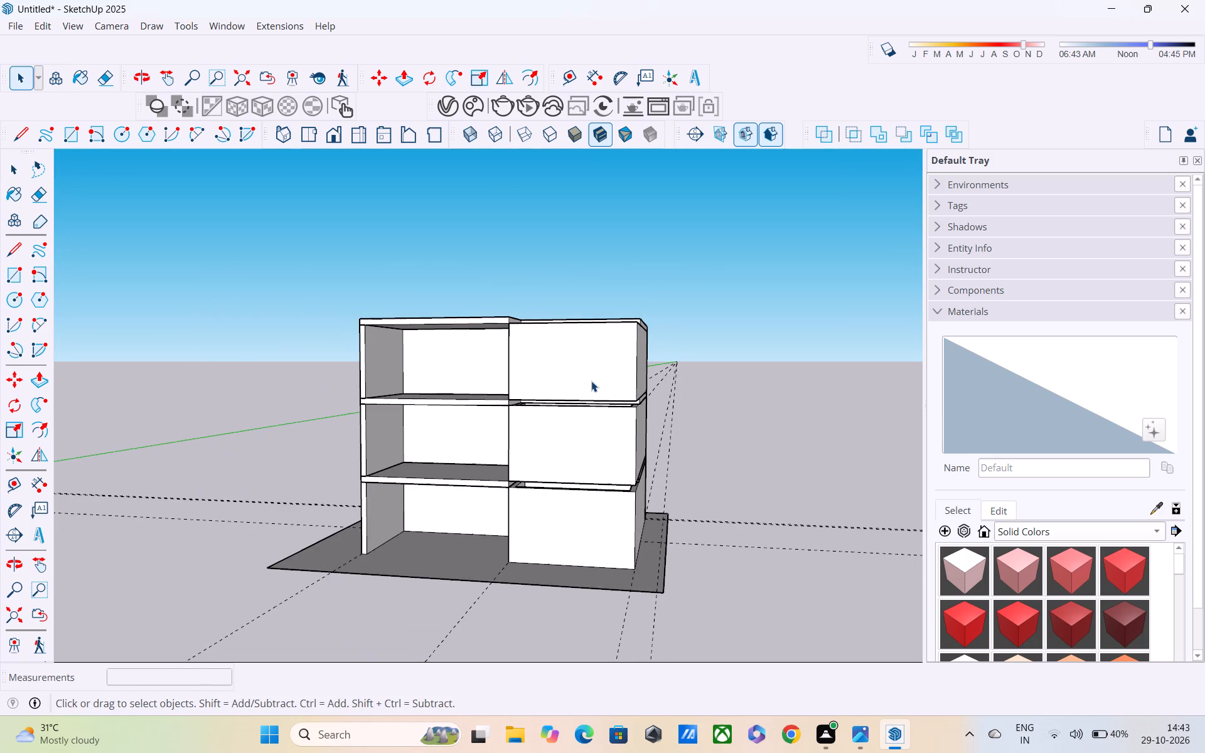
click(591, 380)
key(m)
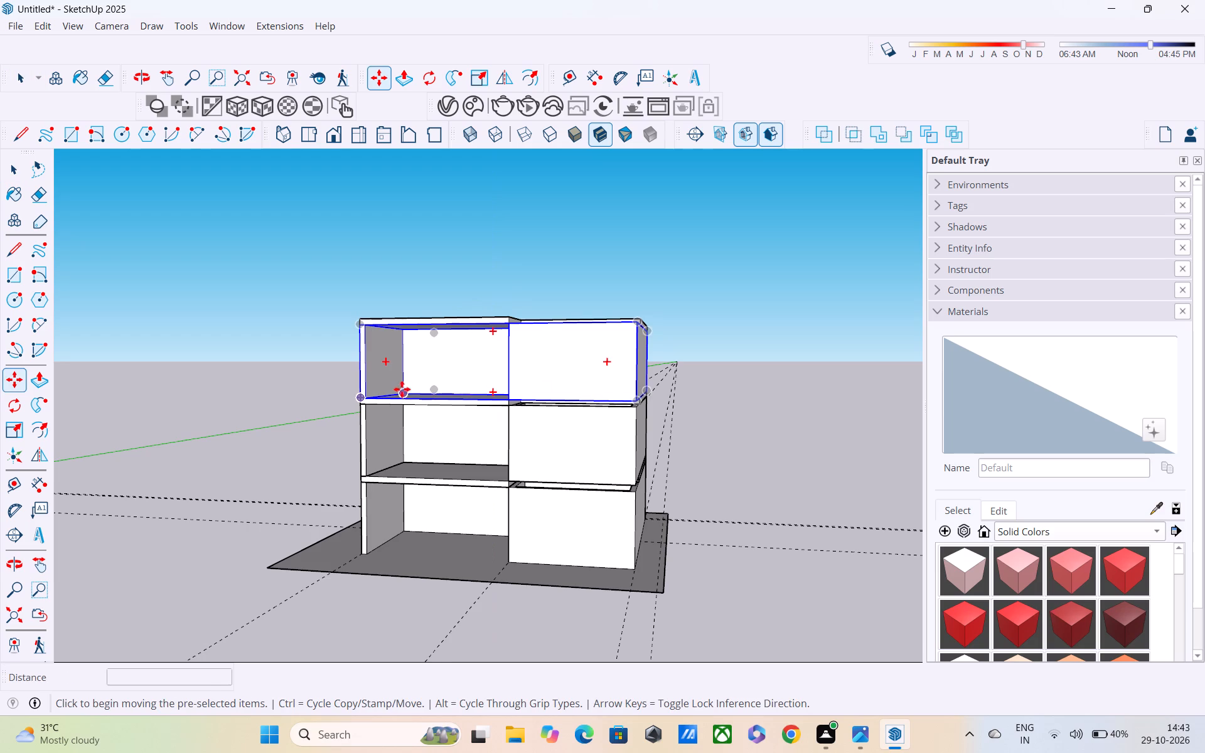
click(633, 398)
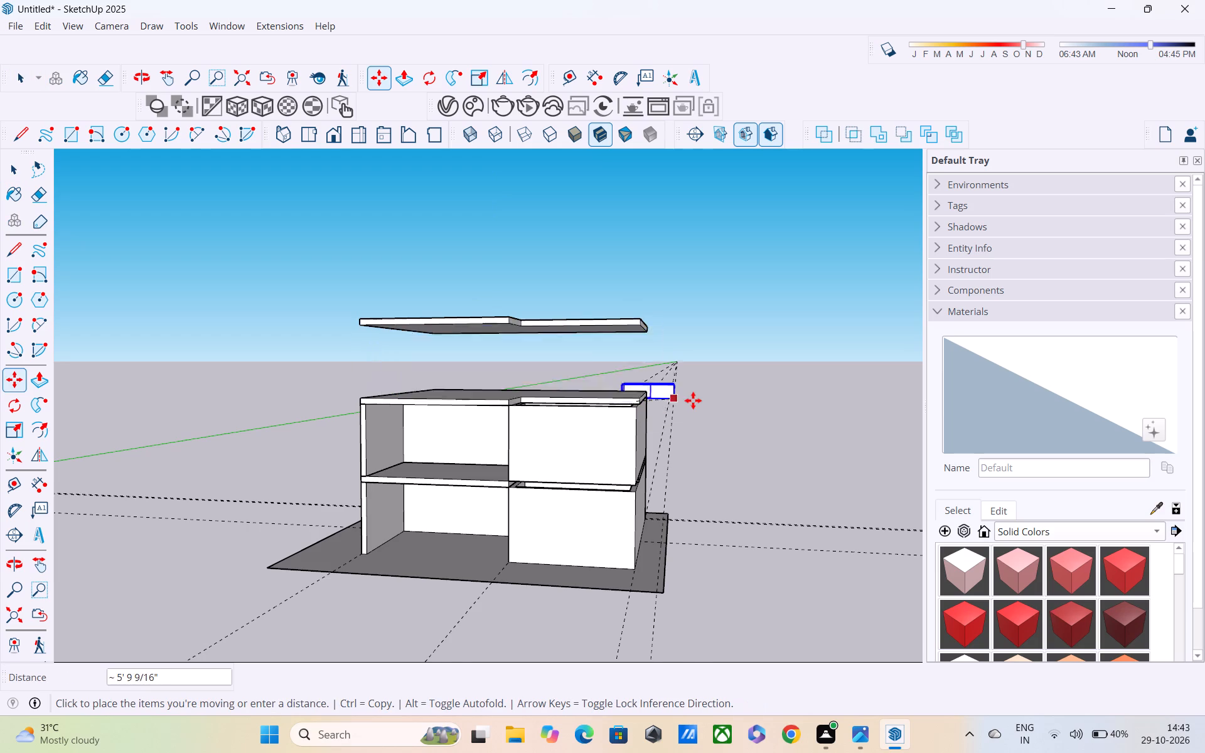
shift+middle_drag(749, 351, 360, 616)
click(737, 403)
scroll(550, 549, down, 7)
shift+middle_drag(548, 549, 597, 461)
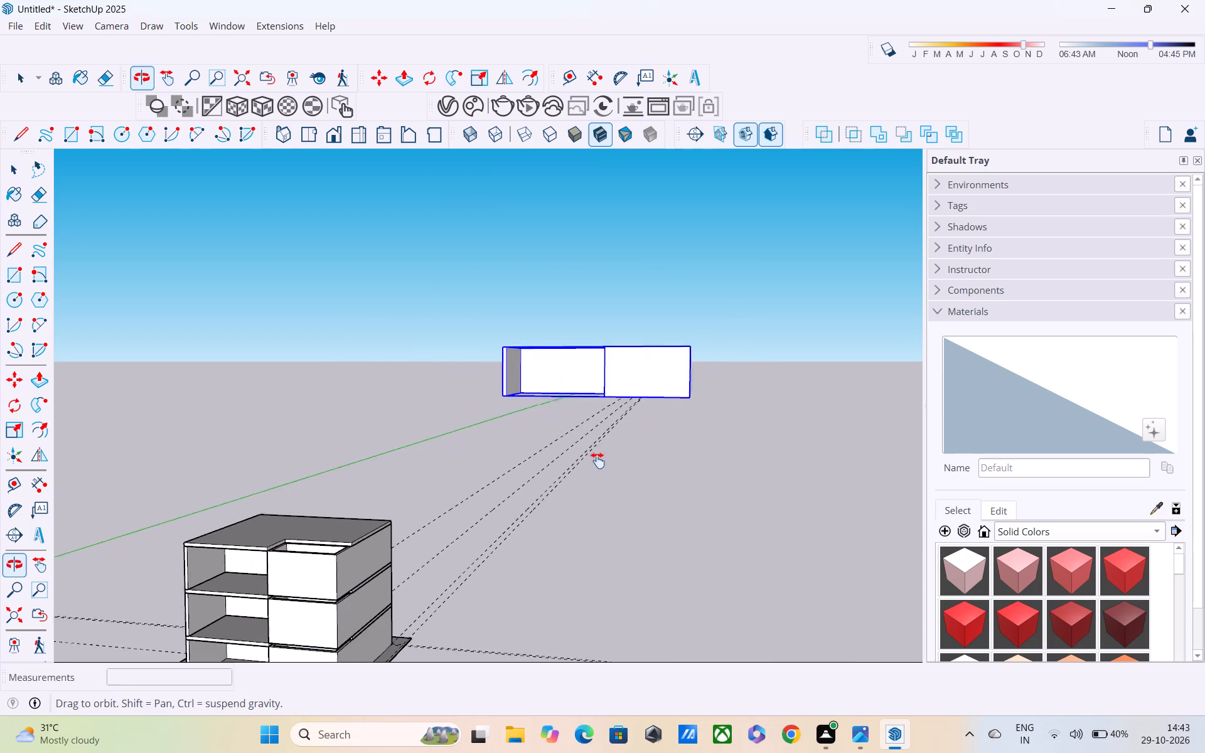
shift+middle_drag(597, 461, 606, 449)
scroll(465, 537, down, 2)
shift+middle_drag(463, 537, 529, 447)
scroll(529, 447, up, 1)
scroll(441, 481, up, 3)
key(space)
key(space)
Inspect the slab joint beneath the third-storey walls at the projecting outer corner, including from below.
scroll(426, 493, up, 2)
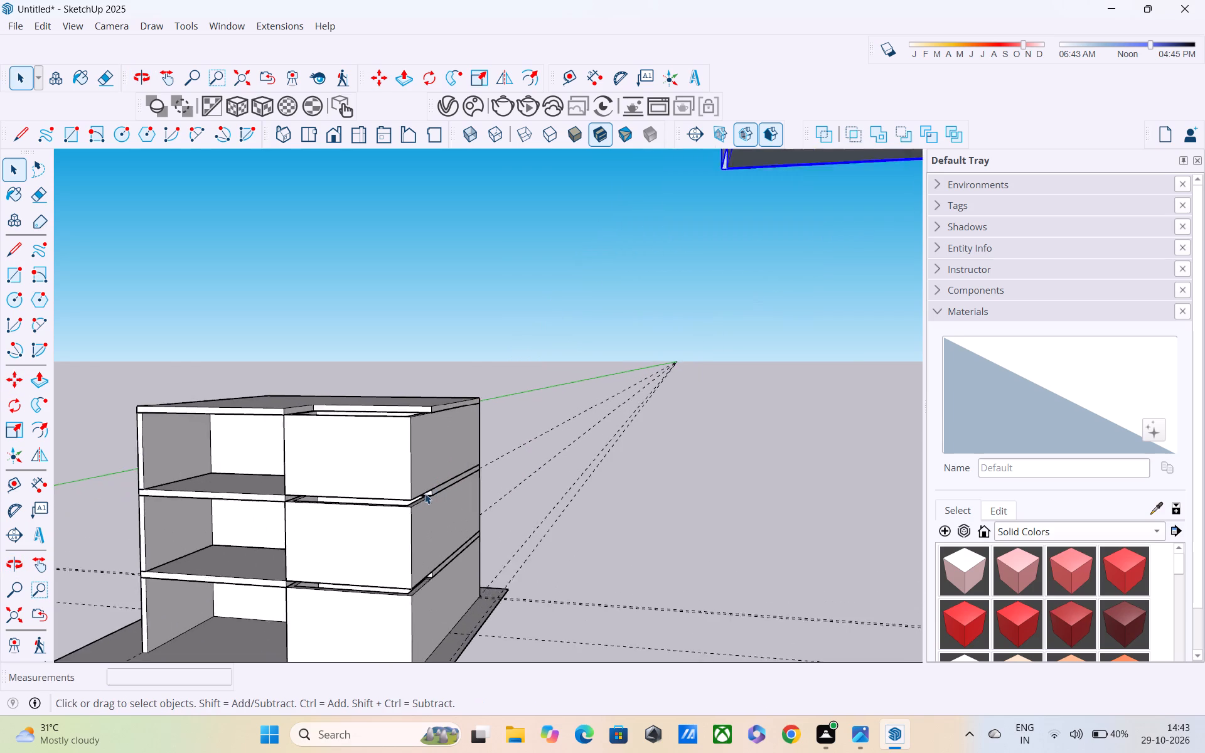
scroll(425, 493, up, 2)
shift+middle_drag(423, 494, 451, 457)
scroll(438, 472, up, 3)
middle_drag(433, 458, 413, 444)
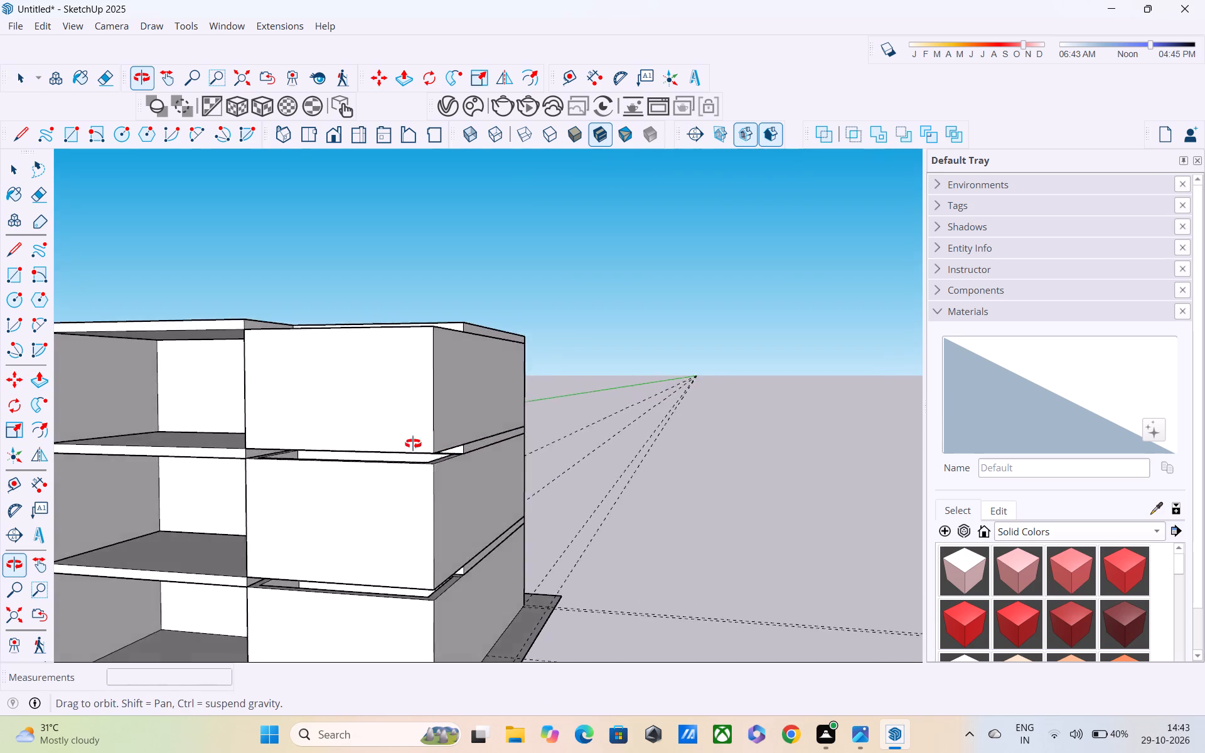
middle_drag(413, 444, 391, 407)
click(392, 394)
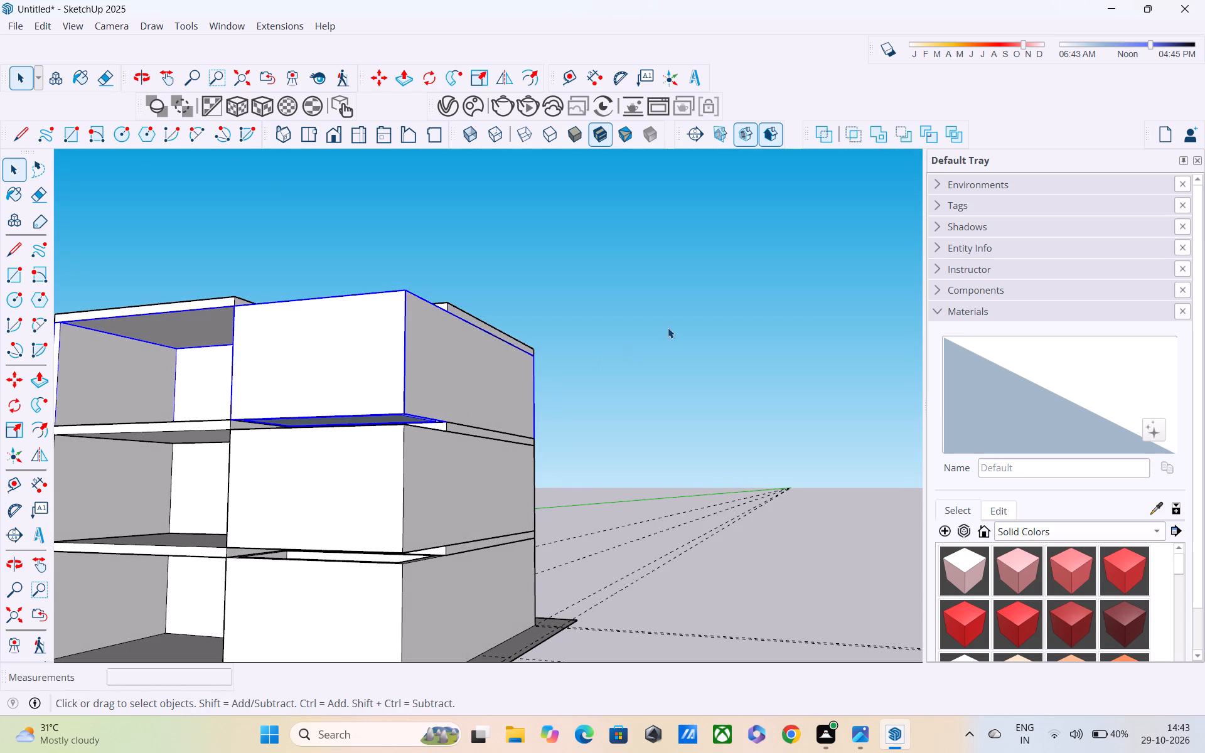
click(668, 328)
scroll(432, 405, up, 3)
middle_drag(383, 409, 379, 396)
scroll(379, 397, up, 3)
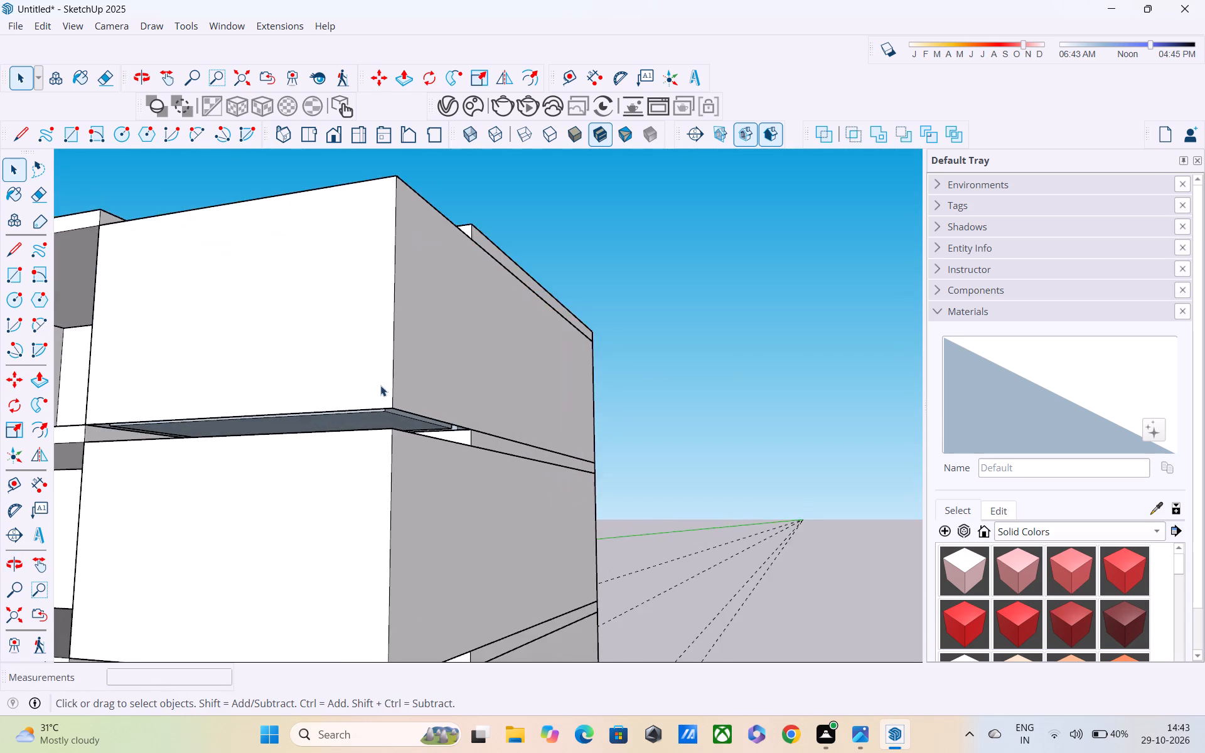
scroll(381, 386, up, 8)
middle_drag(376, 417, 173, 477)
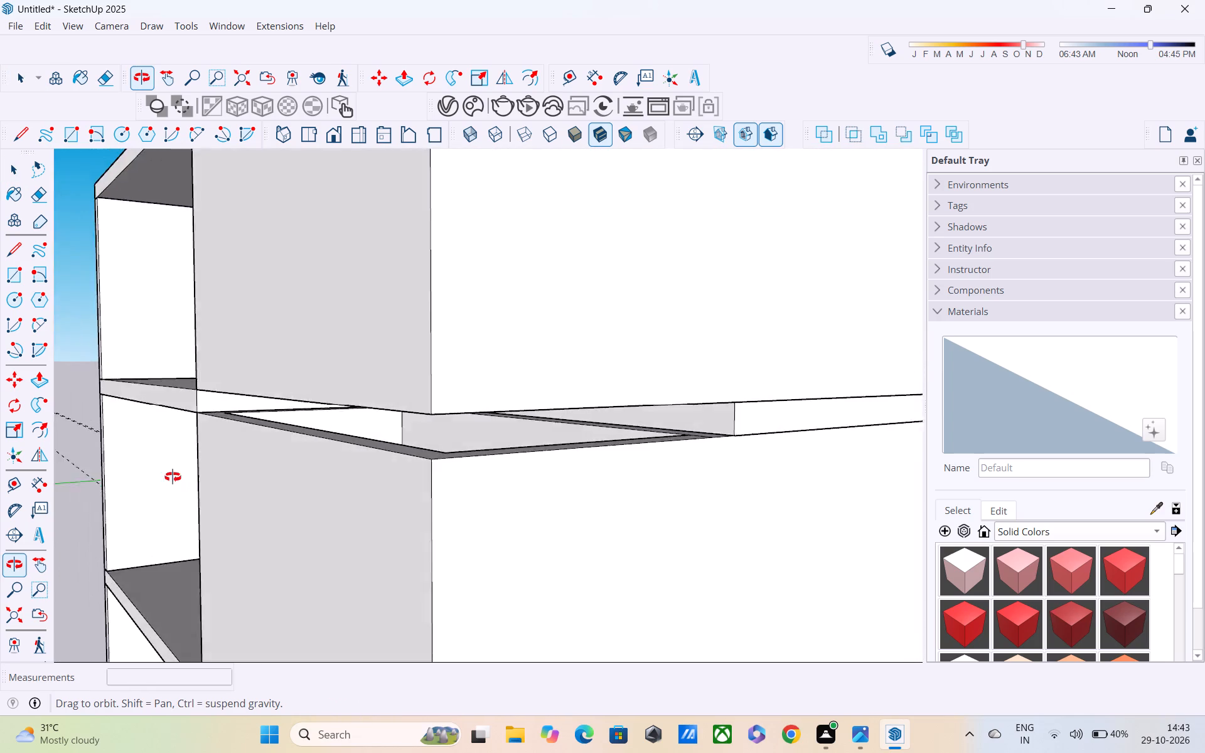
middle_drag(173, 477, 163, 455)
scroll(158, 453, up, 1)
scroll(537, 430, up, 1)
shift+middle_drag(542, 434, 496, 415)
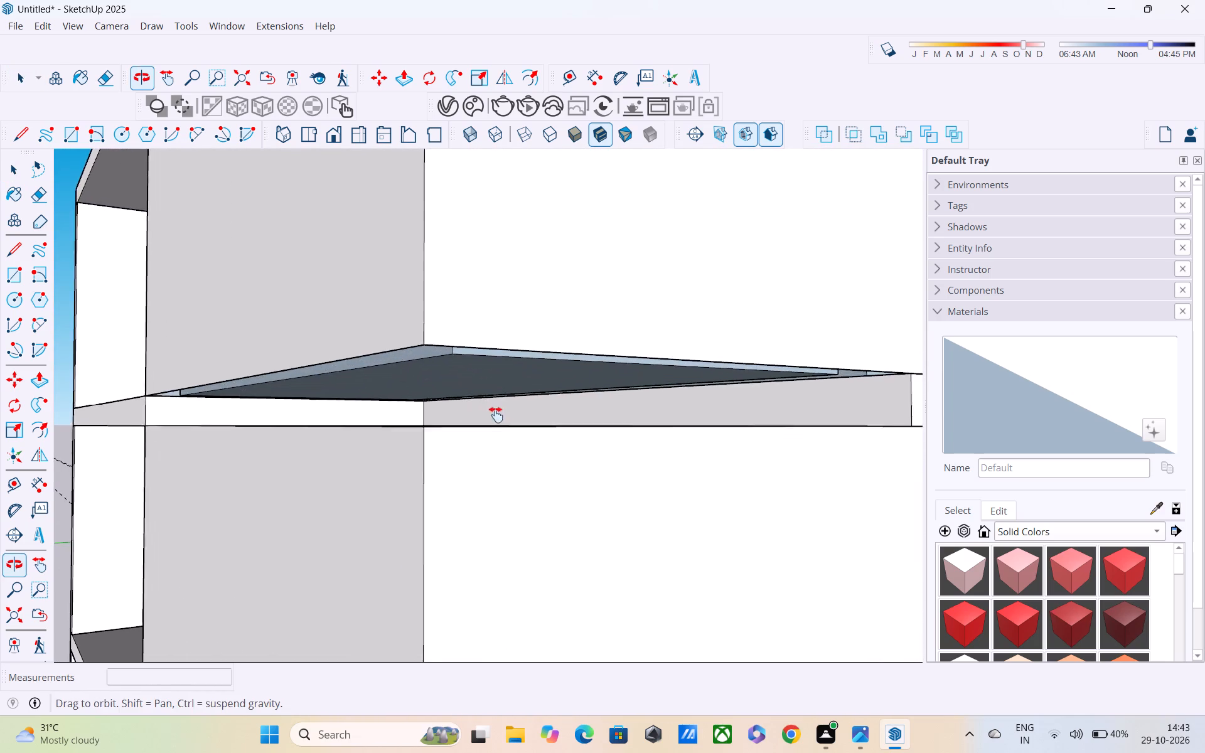
shift+middle_drag(496, 415, 493, 414)
scroll(477, 386, up, 4)
middle_drag(471, 385, 417, 346)
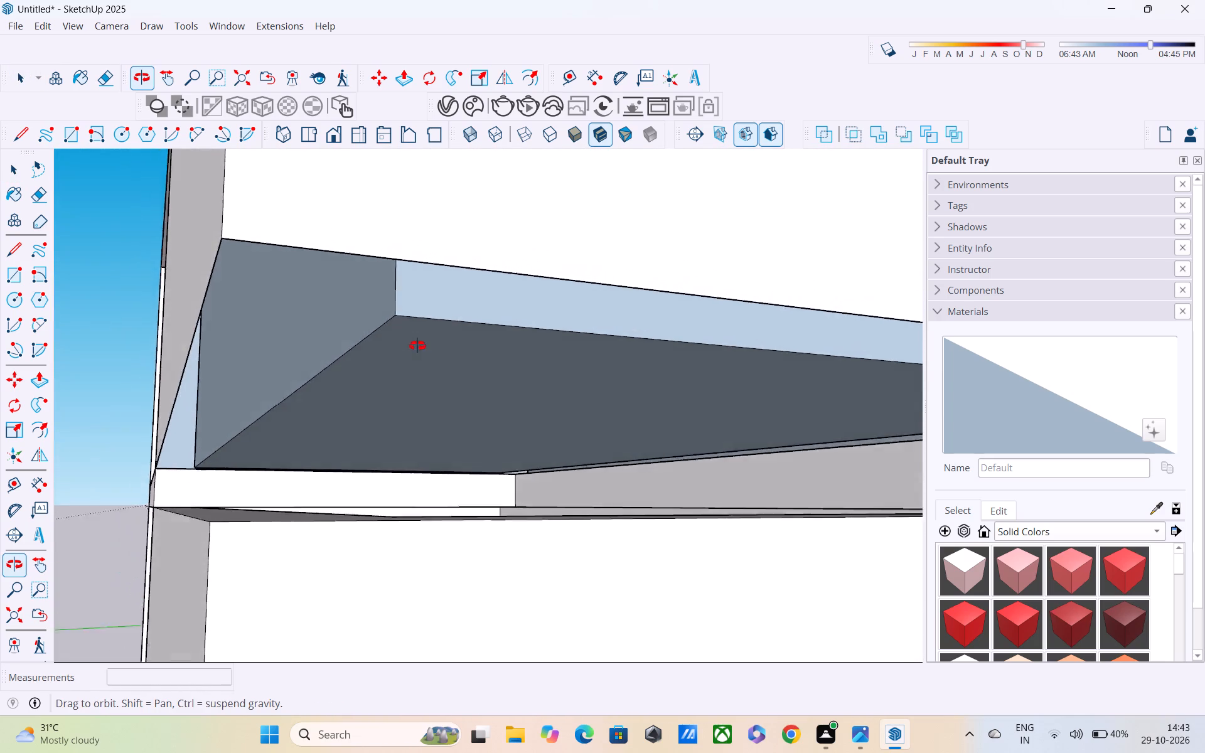
middle_drag(417, 346, 412, 339)
Inspect the slab joint above the ground-storey walls at the same outer corner, up close and from above.
scroll(410, 339, down, 12)
middle_drag(407, 341, 378, 314)
scroll(373, 314, down, 6)
shift+middle_drag(387, 396, 402, 364)
scroll(428, 345, up, 11)
scroll(391, 381, up, 4)
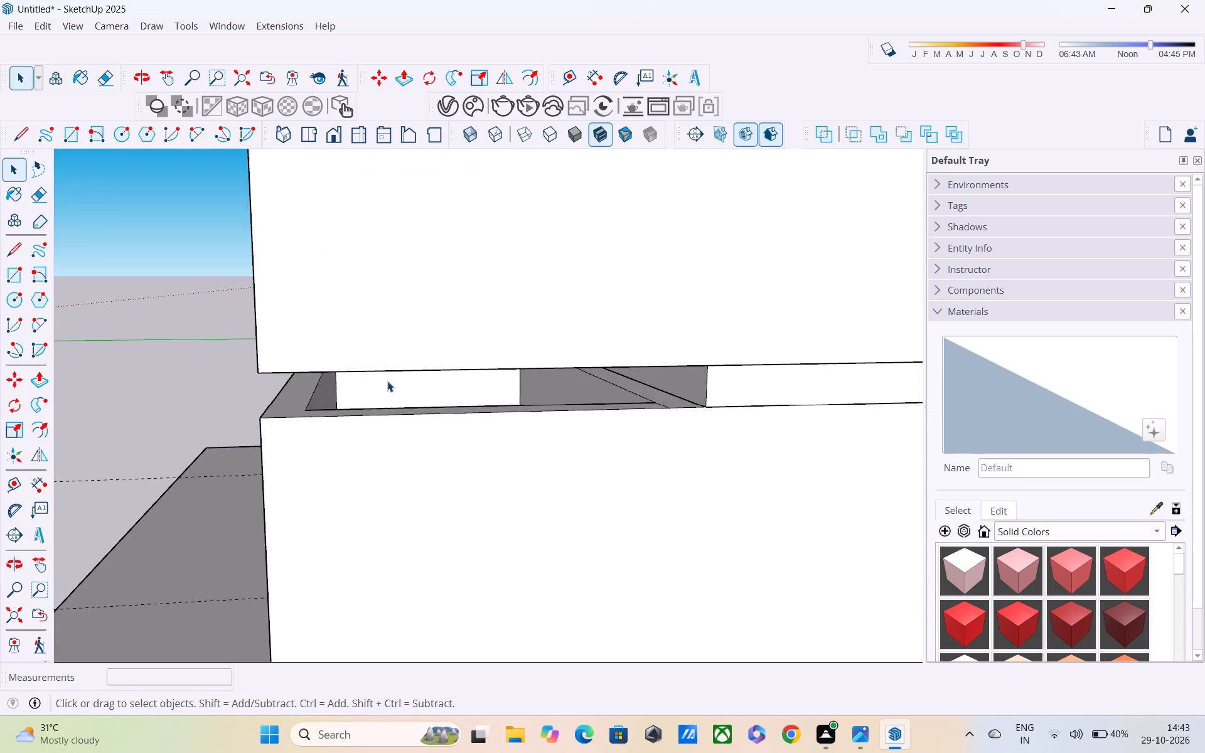
middle_drag(386, 380, 372, 420)
scroll(373, 390, up, 4)
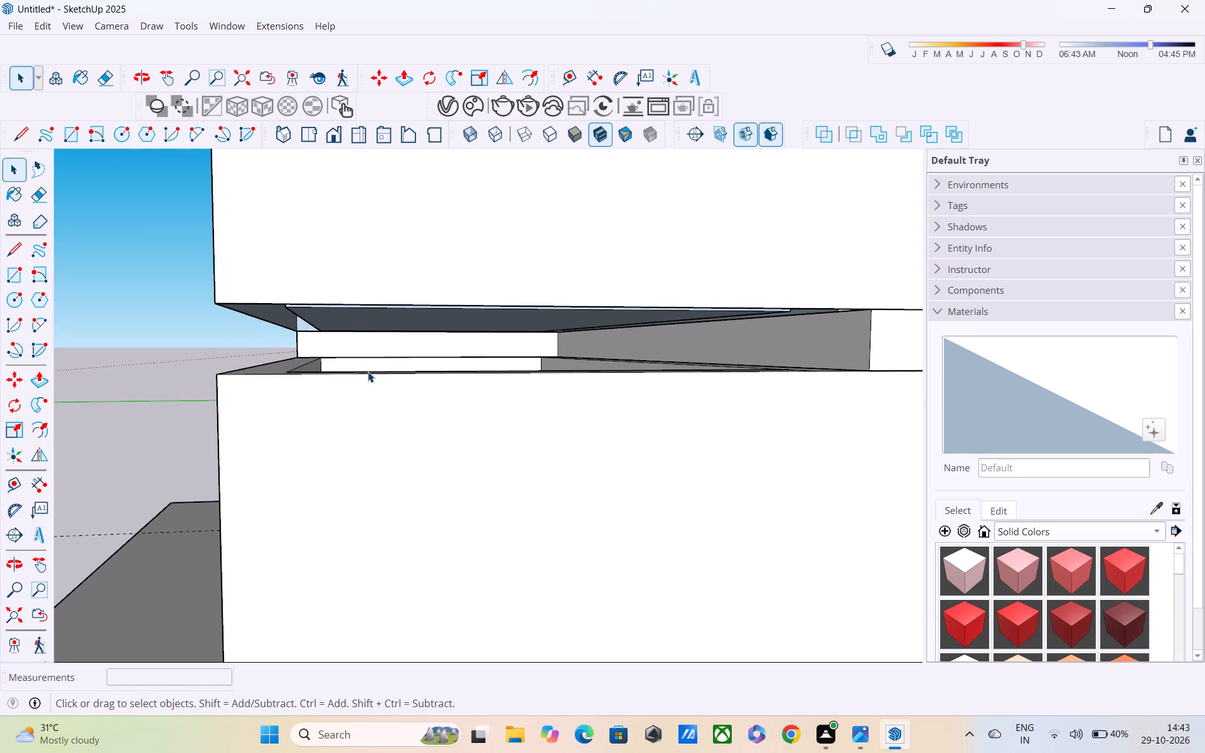
middle_drag(367, 370, 390, 360)
scroll(390, 356, down, 6)
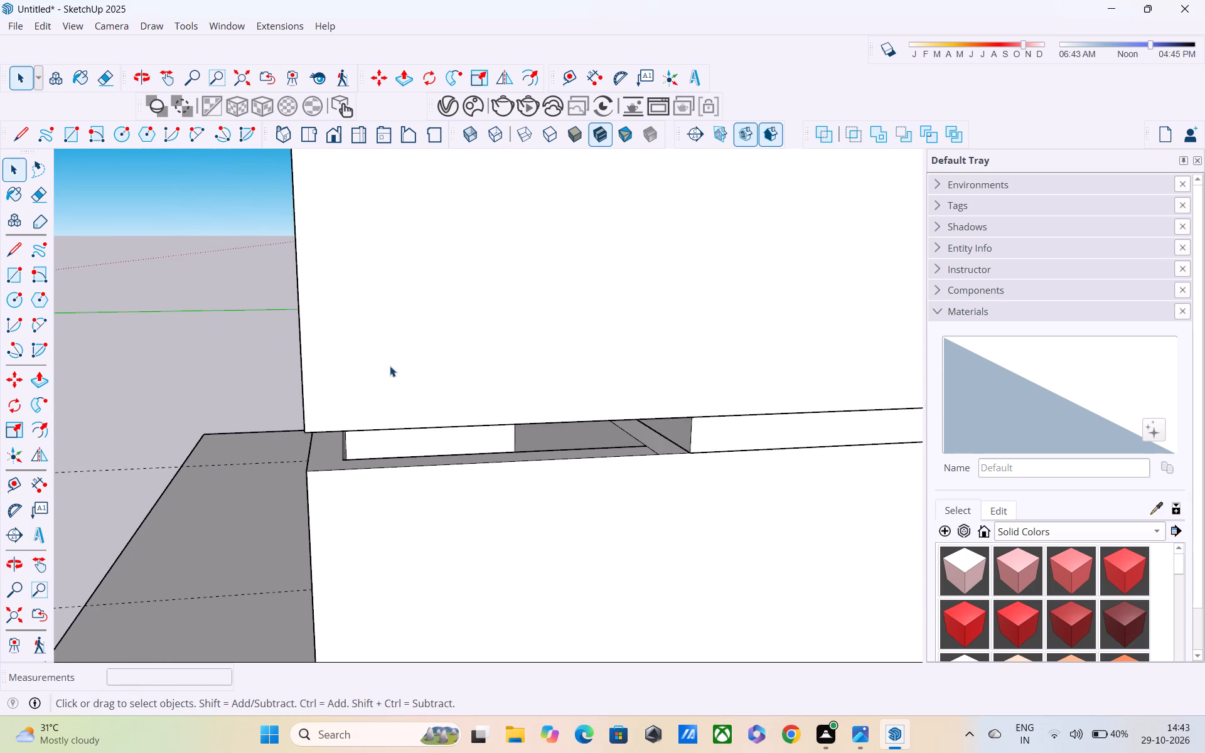
middle_drag(389, 370, 364, 403)
scroll(377, 517, up, 4)
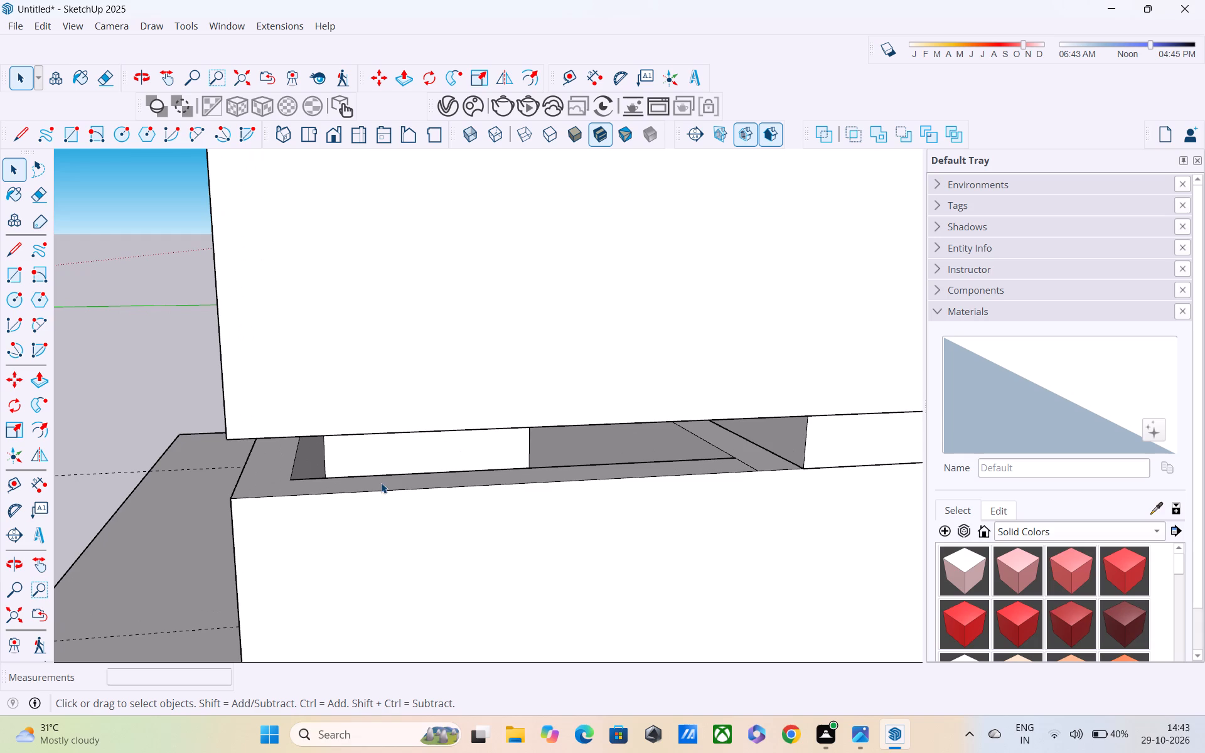
scroll(393, 470, down, 10)
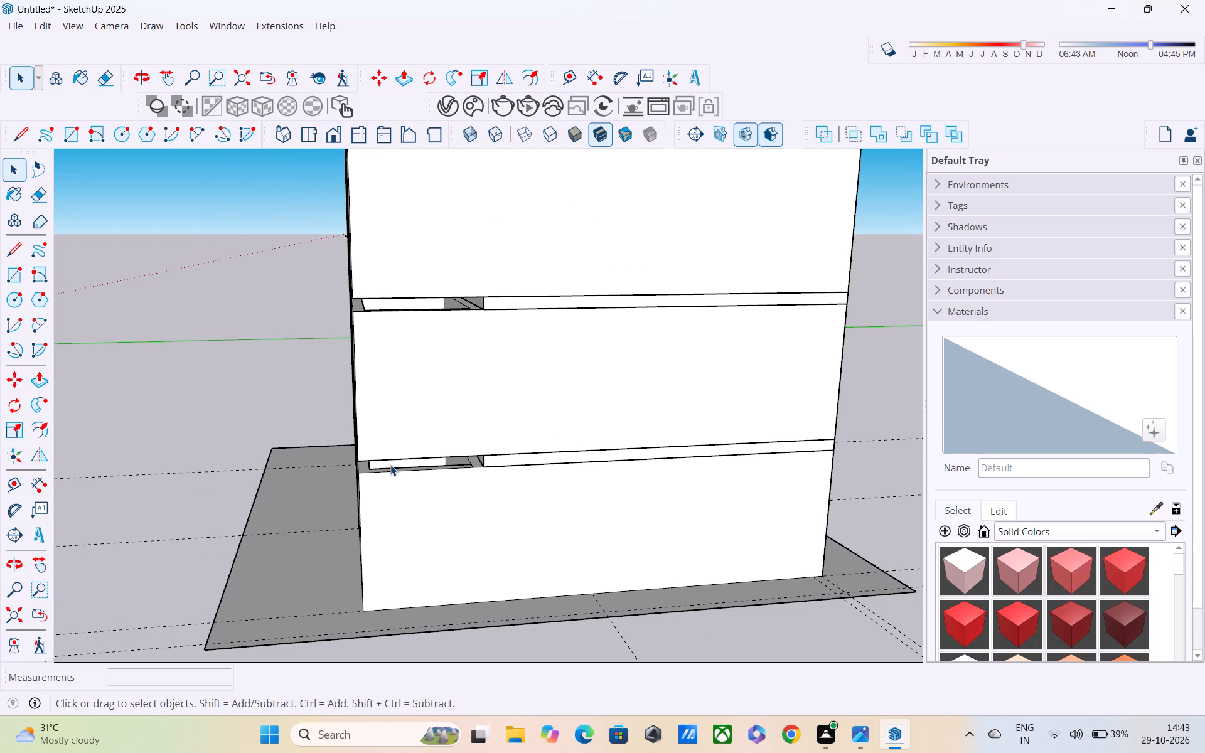
scroll(388, 474, up, 4)
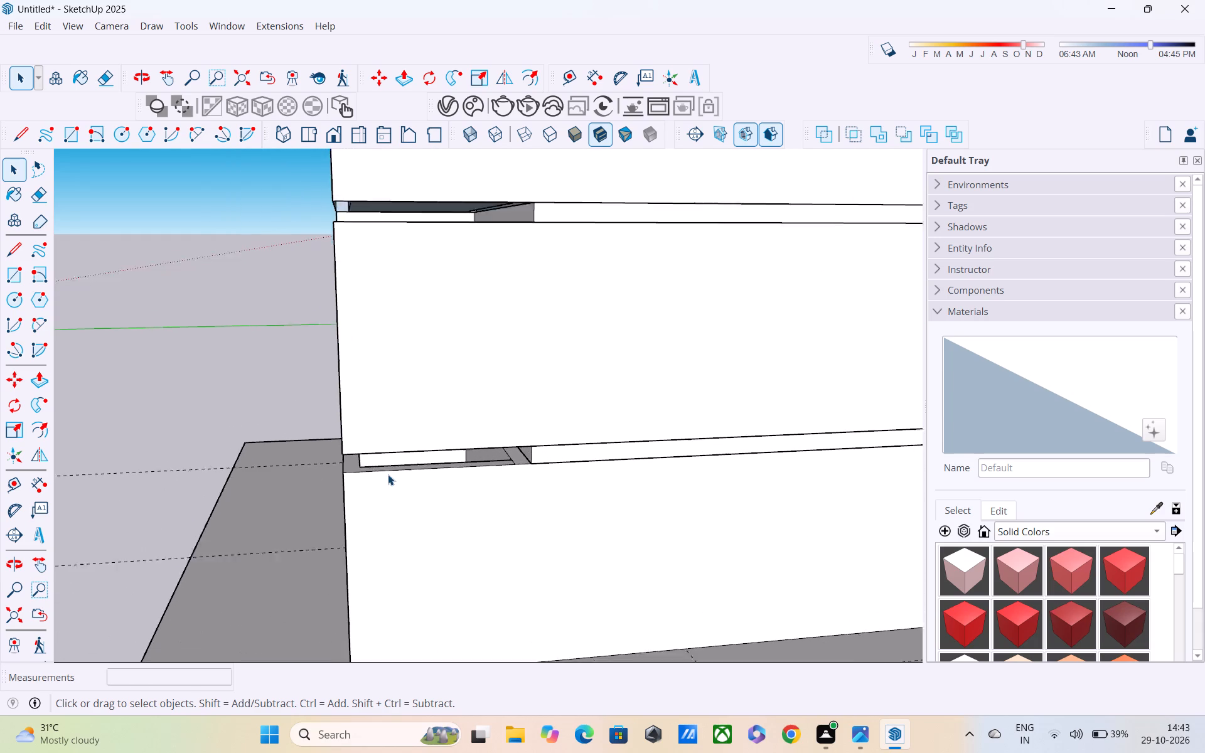
scroll(388, 474, up, 4)
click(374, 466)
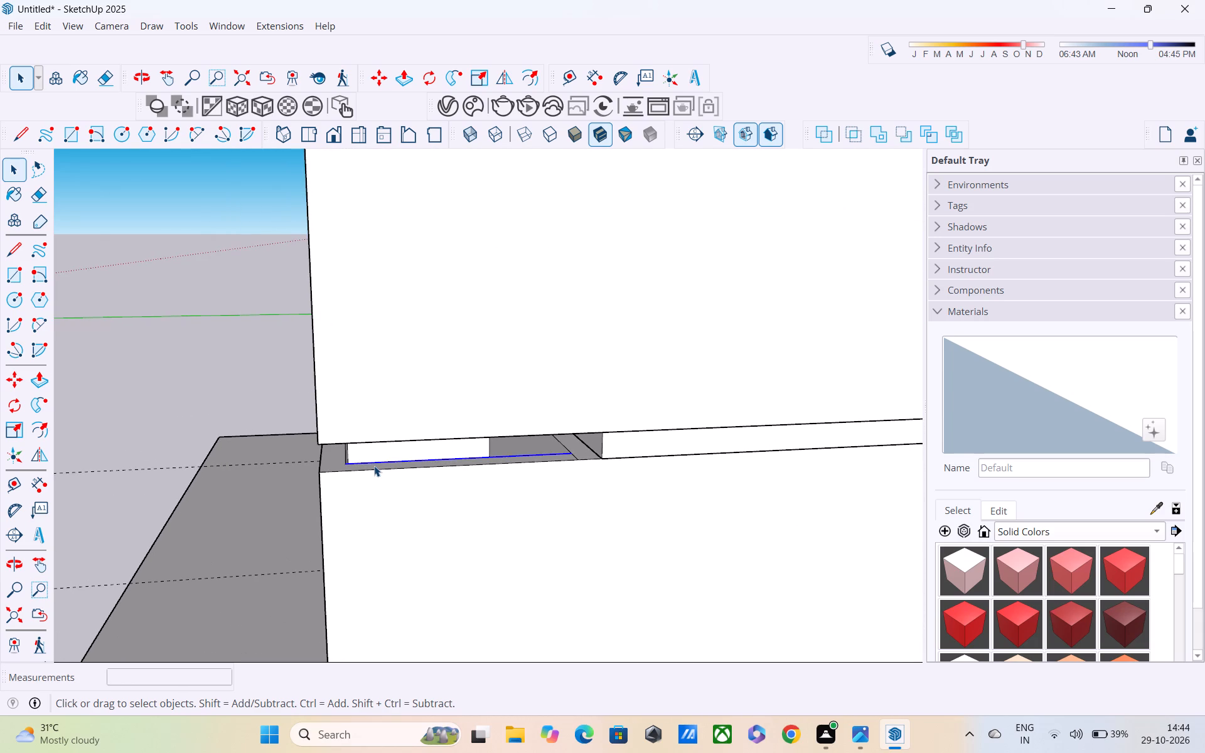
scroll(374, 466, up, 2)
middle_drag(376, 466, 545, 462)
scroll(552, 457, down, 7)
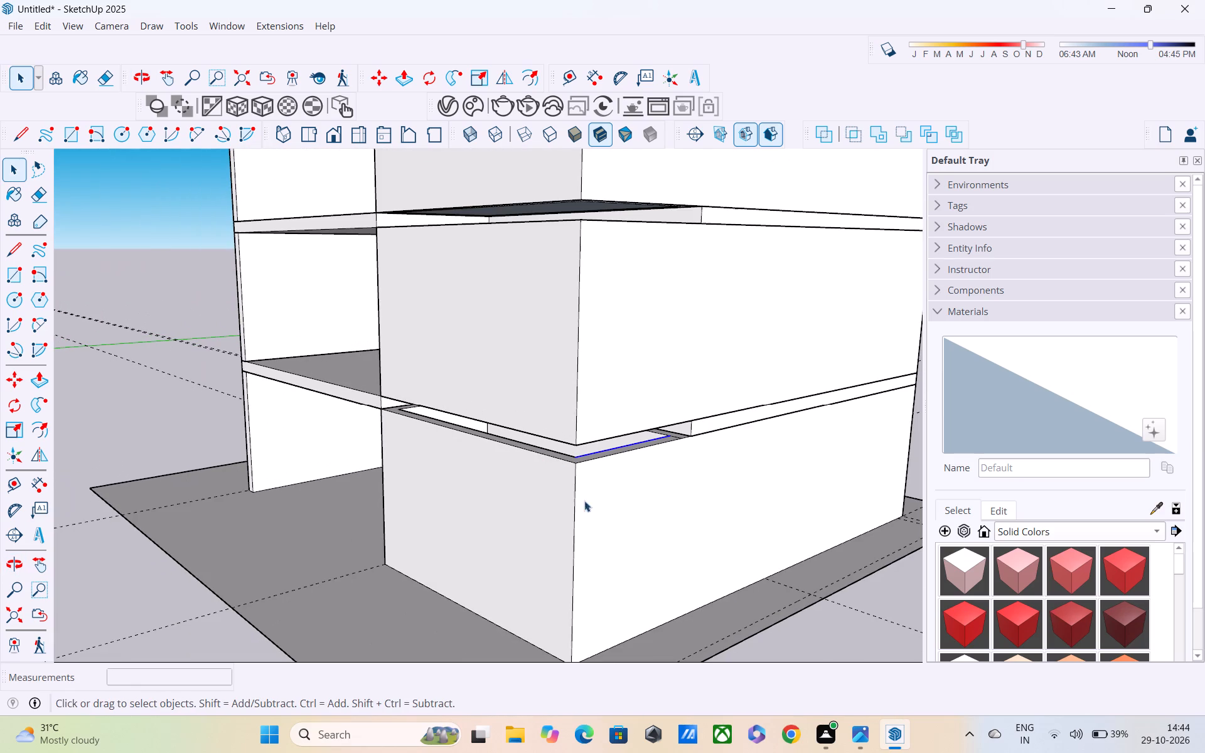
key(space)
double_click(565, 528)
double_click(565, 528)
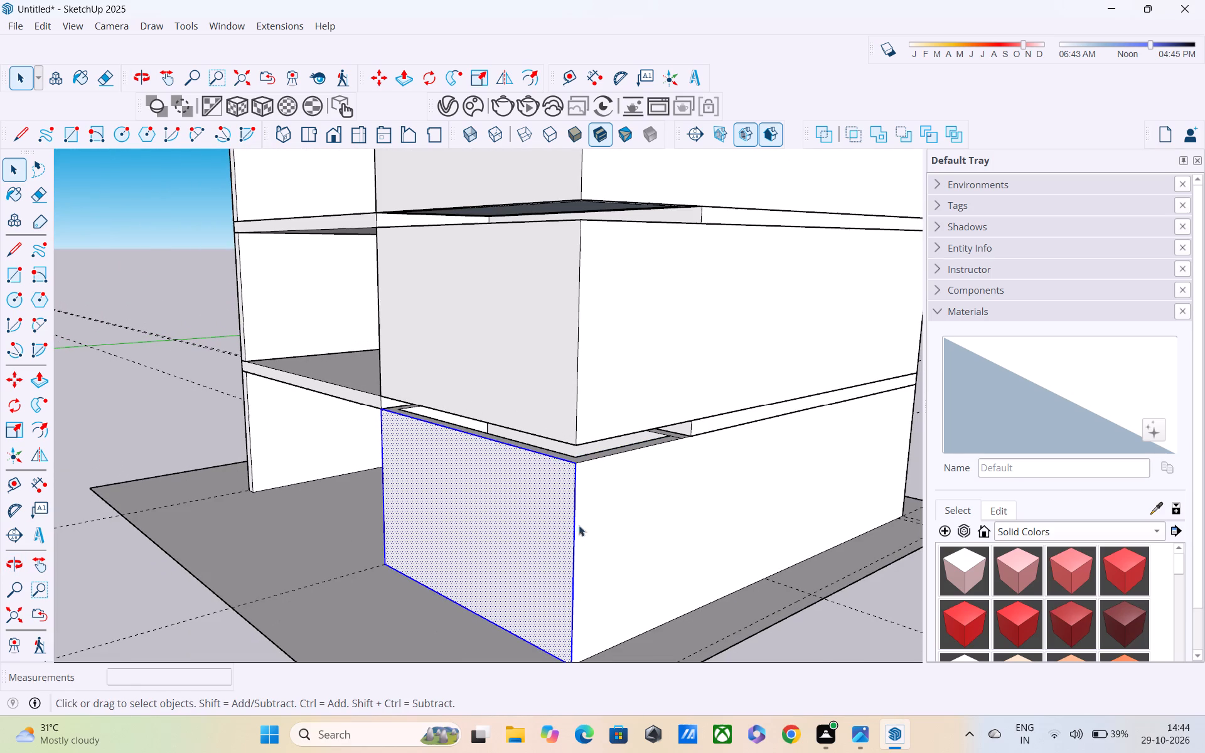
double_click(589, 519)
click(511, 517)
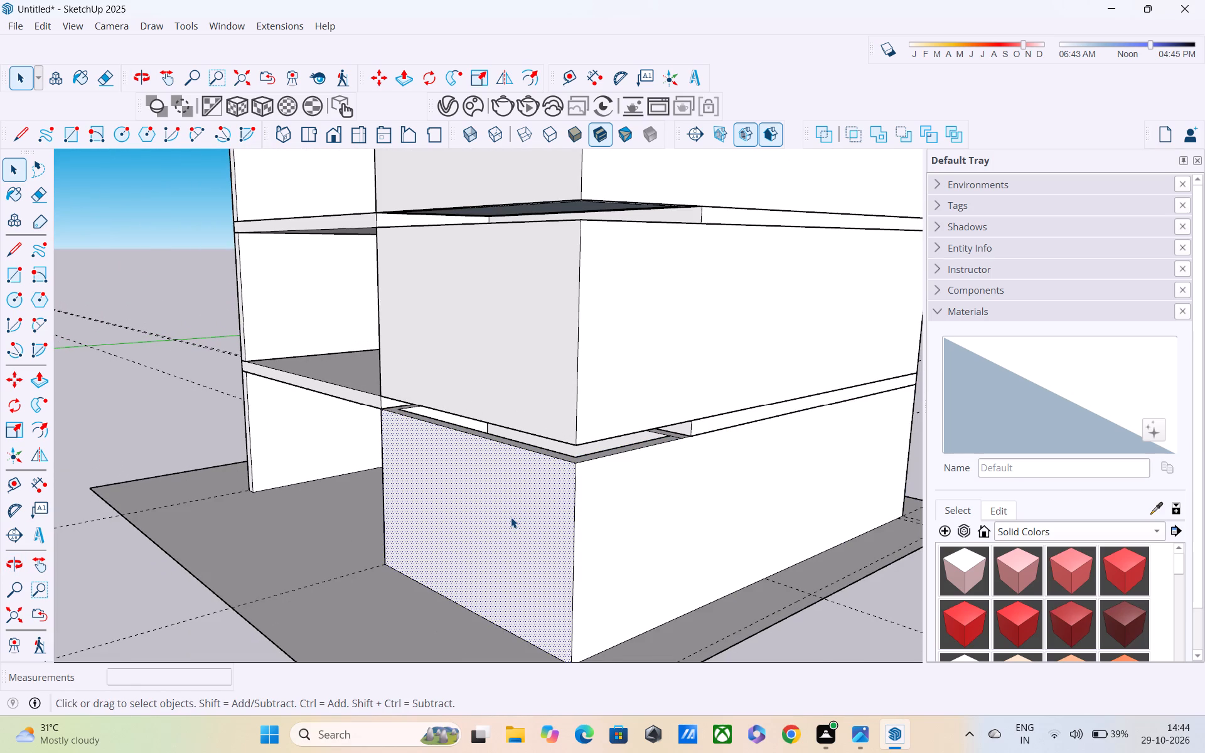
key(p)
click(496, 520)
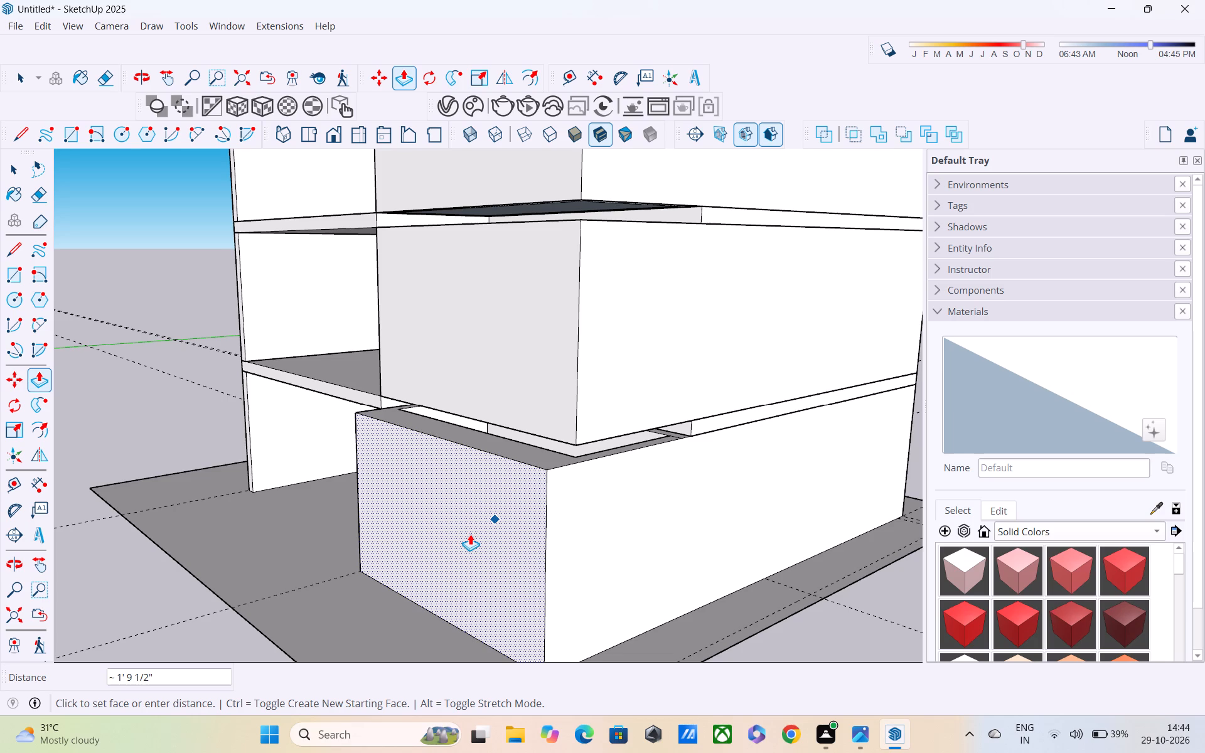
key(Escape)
Inspect the slab joints at the projecting wall corner again, up close and across the full height of the building.
scroll(470, 534, down, 1)
middle_drag(769, 339, 658, 304)
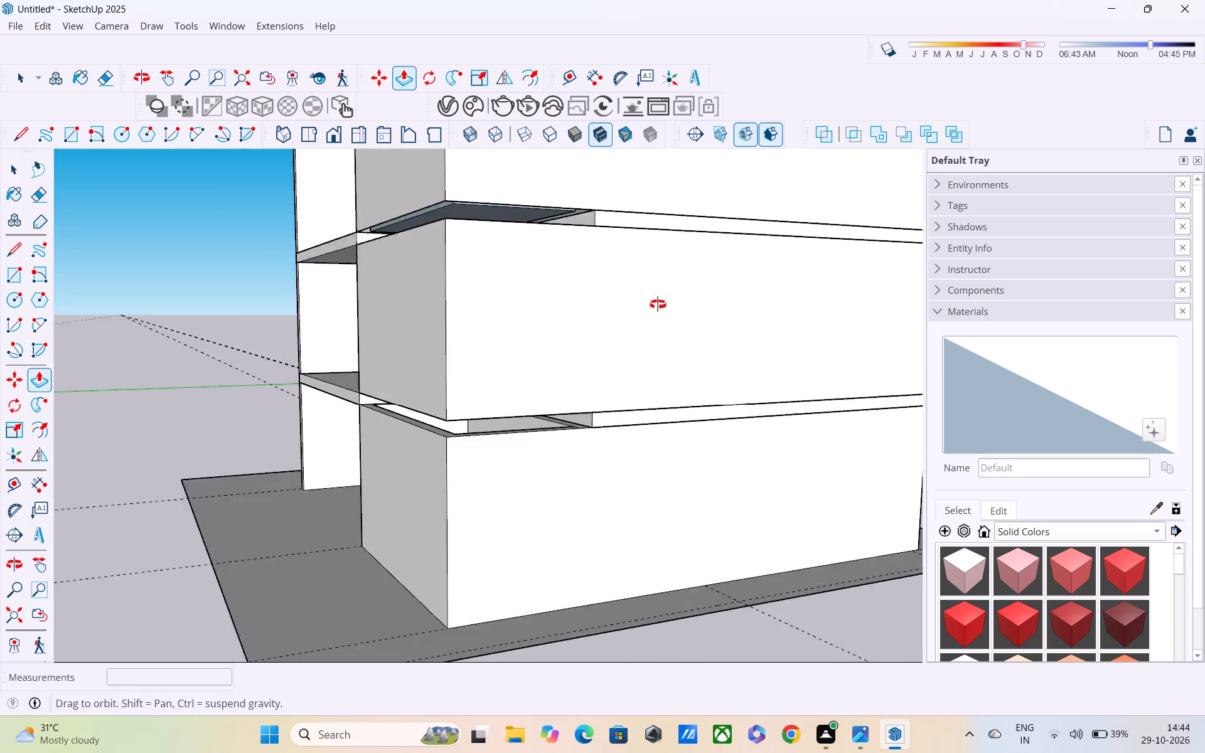
middle_drag(658, 304, 619, 286)
key(space)
scroll(496, 381, up, 4)
middle_drag(451, 371, 446, 429)
scroll(403, 479, up, 7)
scroll(399, 459, down, 4)
middle_drag(399, 459, 479, 482)
scroll(486, 478, down, 3)
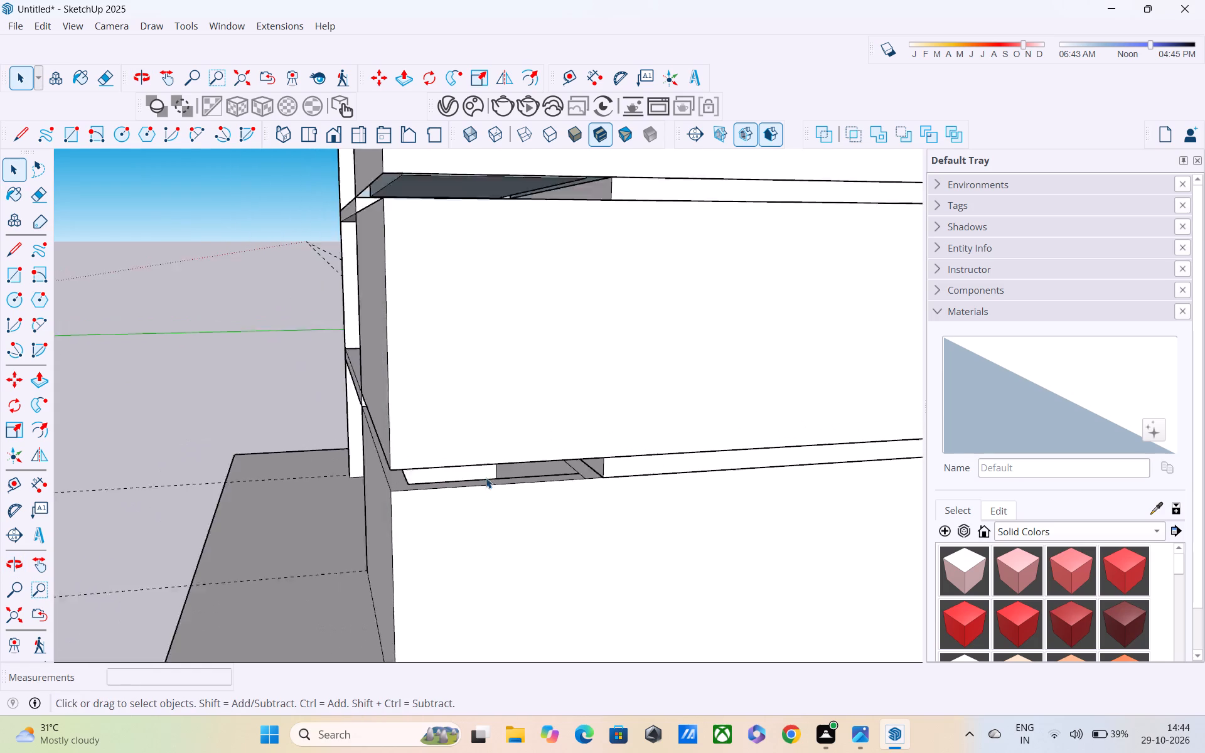
scroll(486, 478, down, 8)
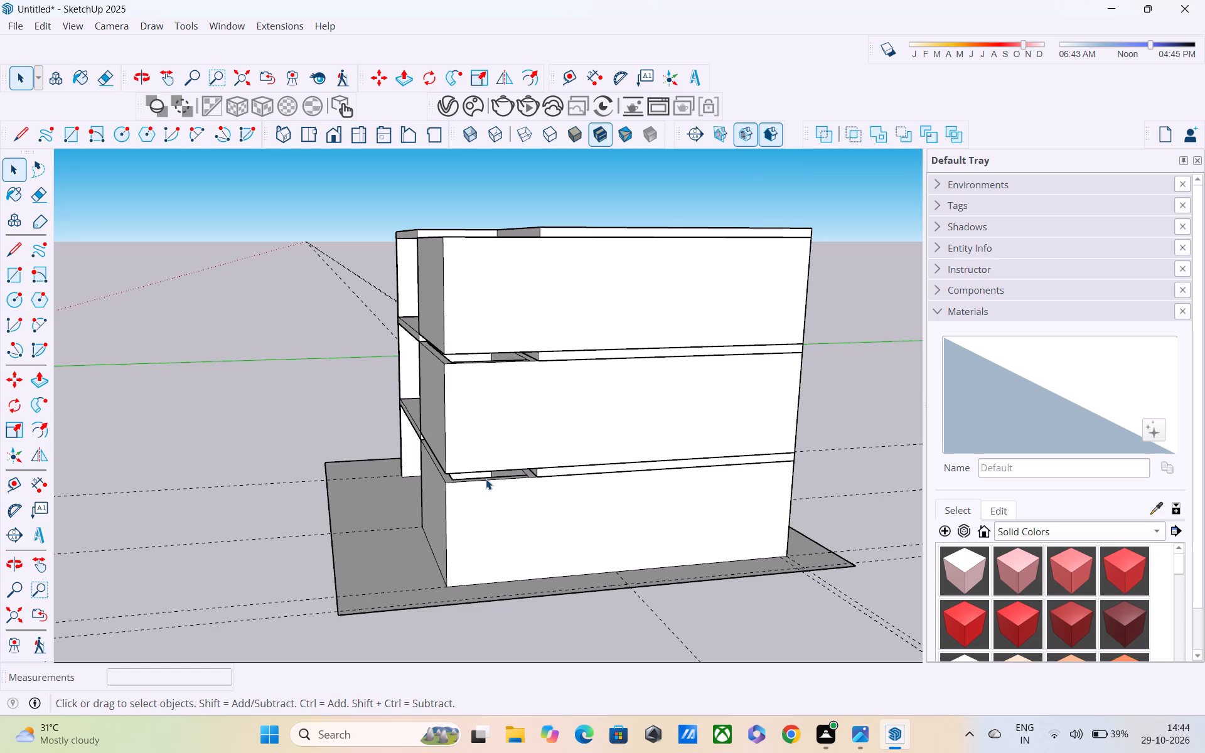
scroll(499, 410, down, 9)
middle_drag(562, 474, 560, 473)
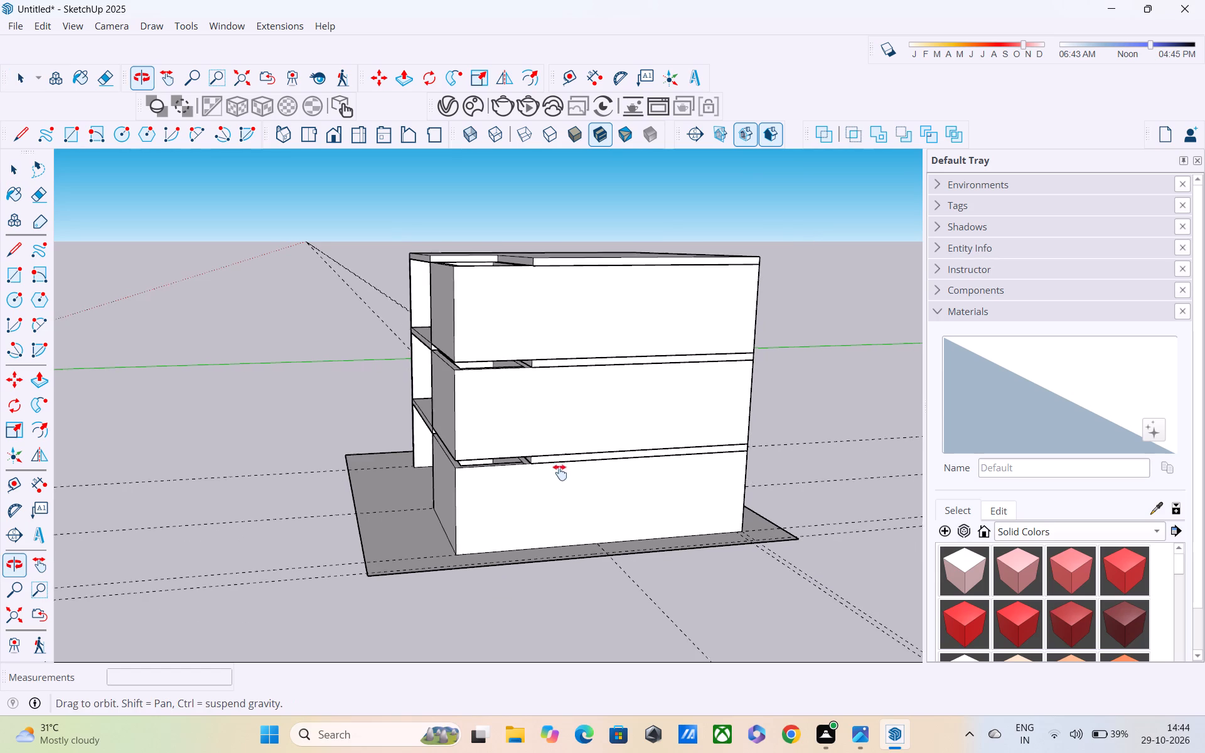
middle_drag(560, 473, 393, 319)
shift+scroll(393, 319, up, 1)
scroll(394, 321, down, 7)
middle_drag(525, 412, 692, 462)
shift+middle_drag(715, 471, 479, 363)
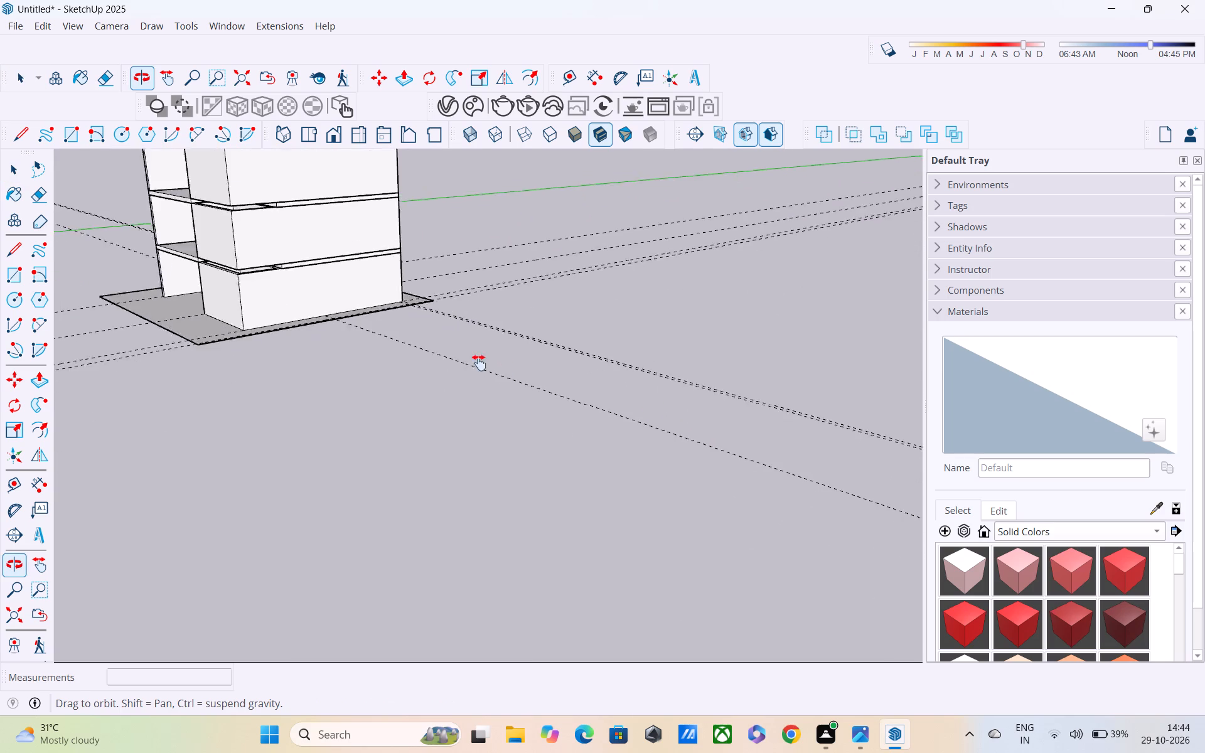
Delete all the construction guides crossing the building site, in both directions.
shift+middle_drag(479, 363, 469, 360)
scroll(469, 360, down, 6)
middle_drag(542, 363, 387, 369)
scroll(405, 361, down, 4)
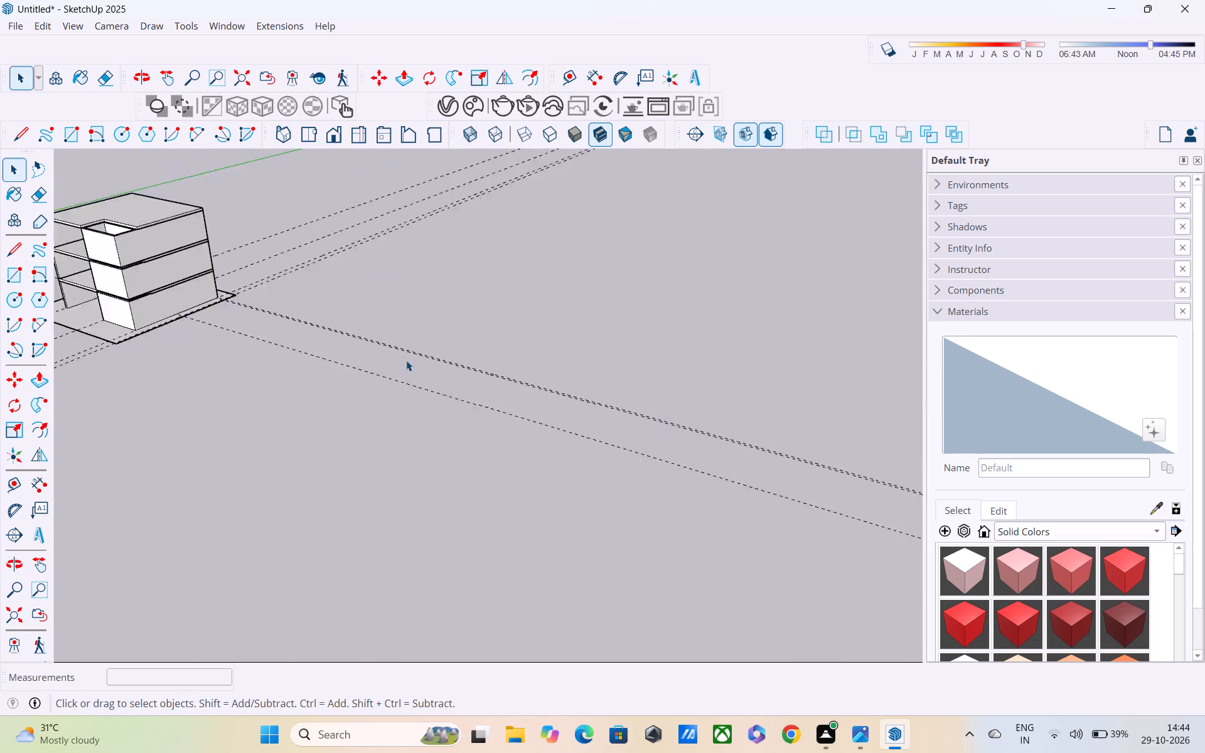
scroll(406, 360, down, 2)
middle_drag(488, 364, 533, 489)
drag(502, 191, 545, 322)
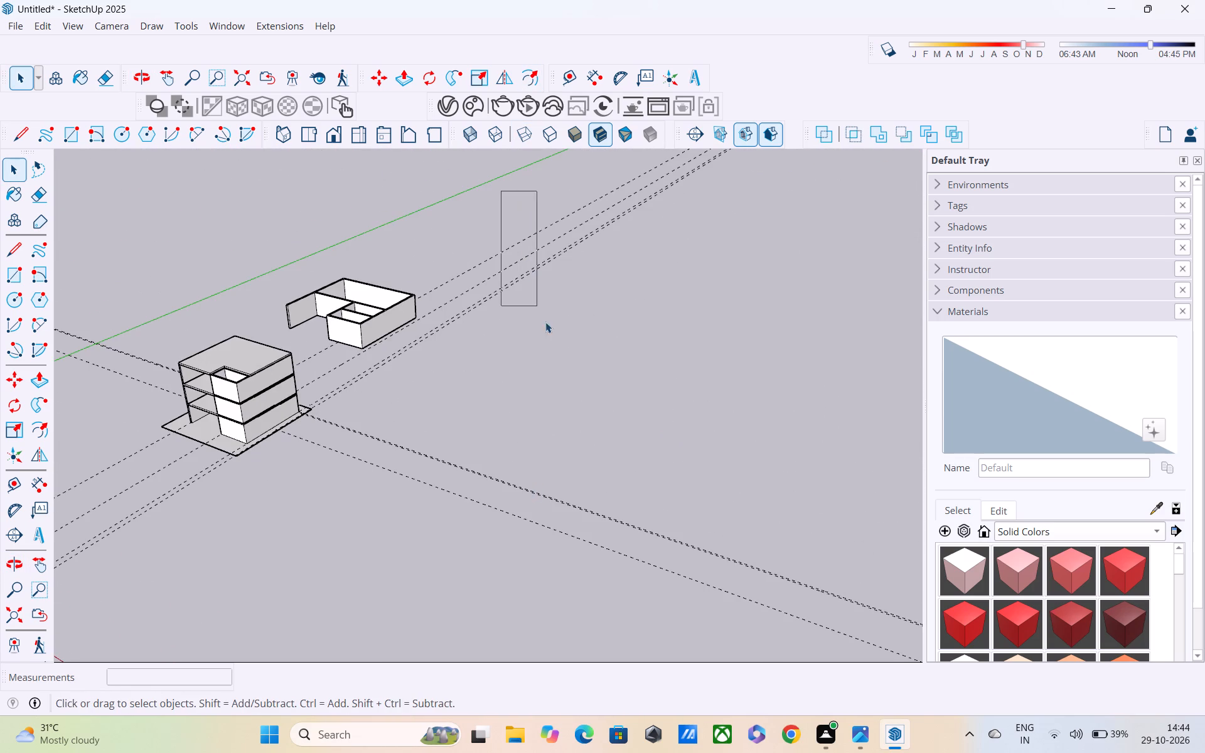
drag(545, 322, 547, 324)
drag(563, 302, 527, 205)
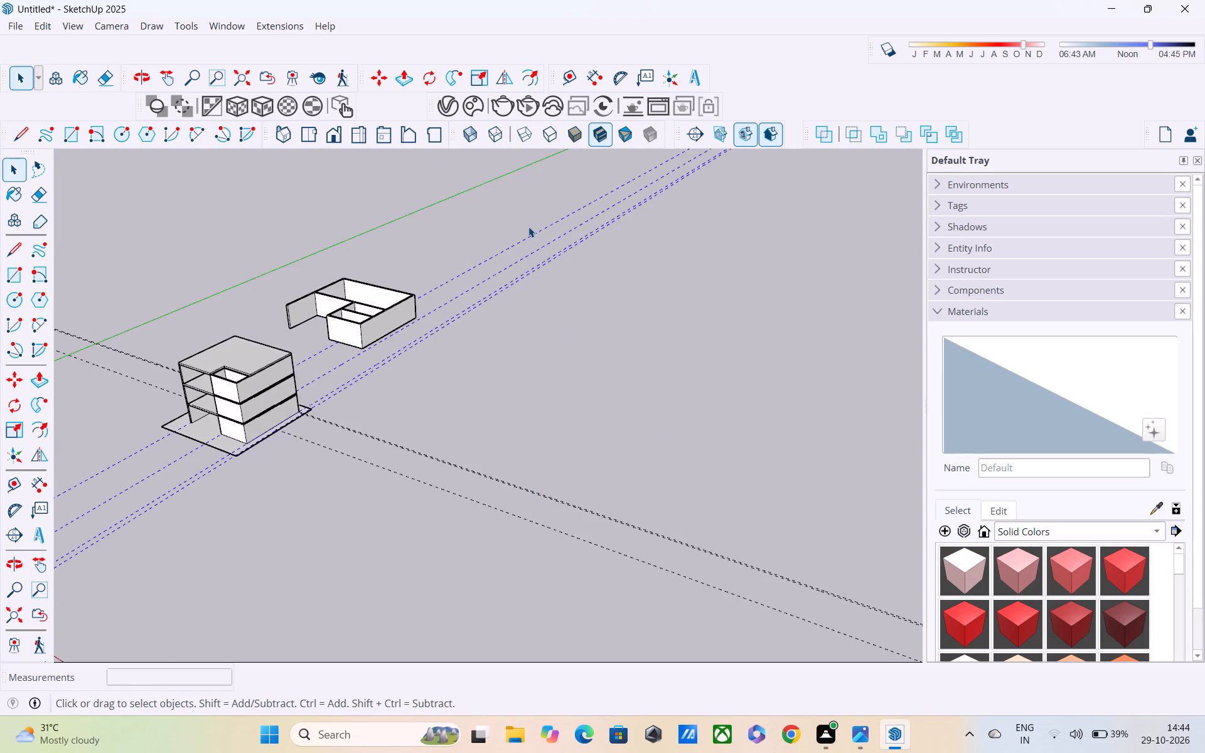
key(Delete)
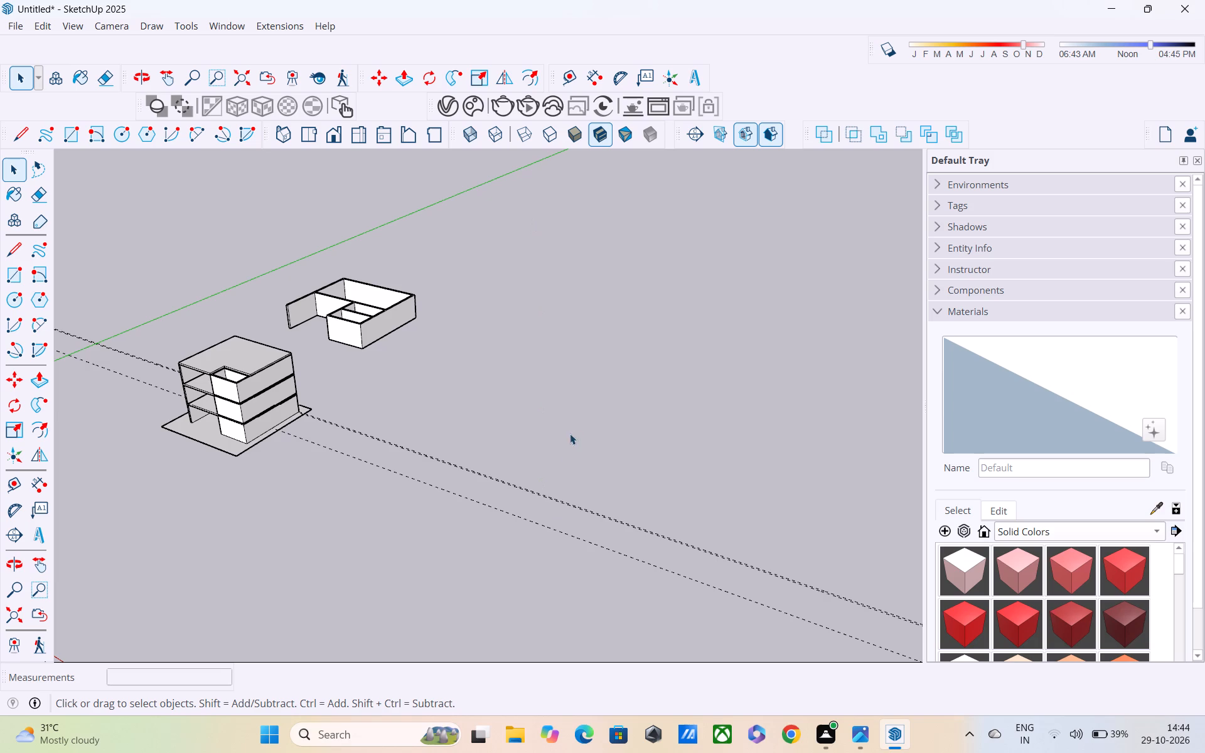
drag(570, 433, 458, 553)
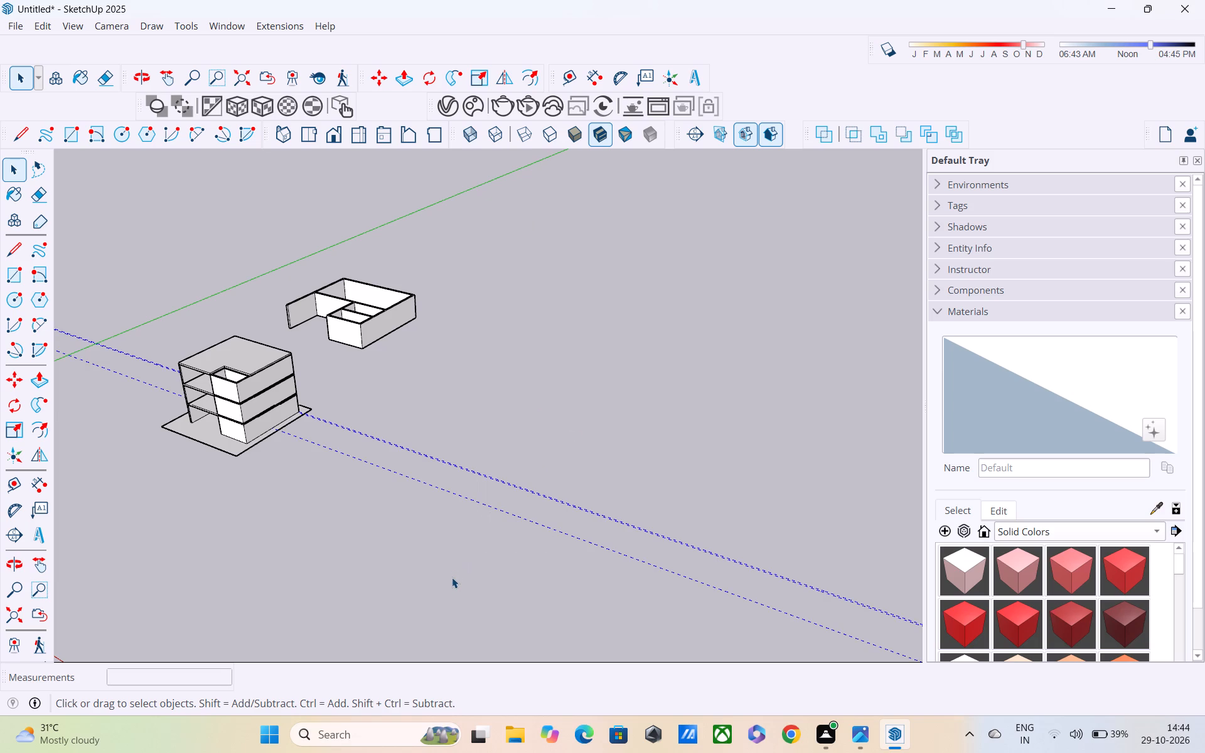
key(Delete)
Draw a 50' by 50' rectangle on the open ground, clear of the building and the copied wall group.
shift+middle_drag(429, 597, 401, 589)
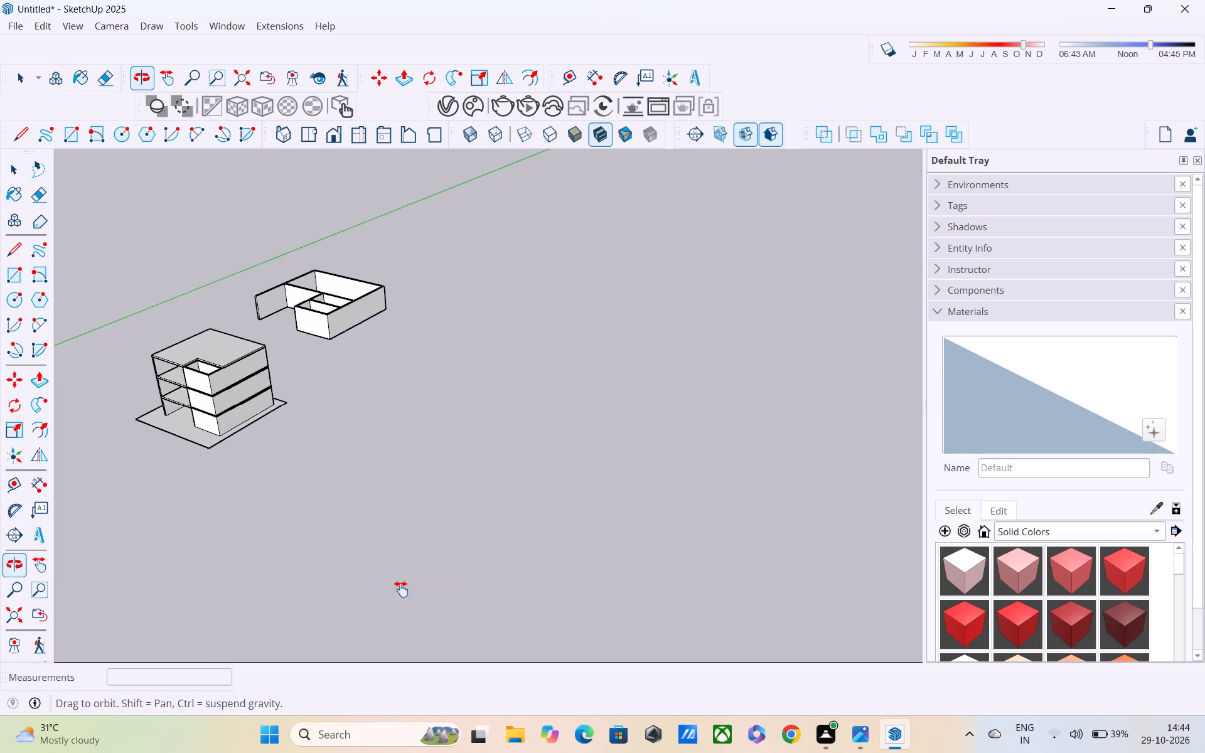
shift+middle_drag(401, 589, 372, 577)
middle_drag(464, 594, 626, 582)
shift+middle_drag(758, 513, 728, 491)
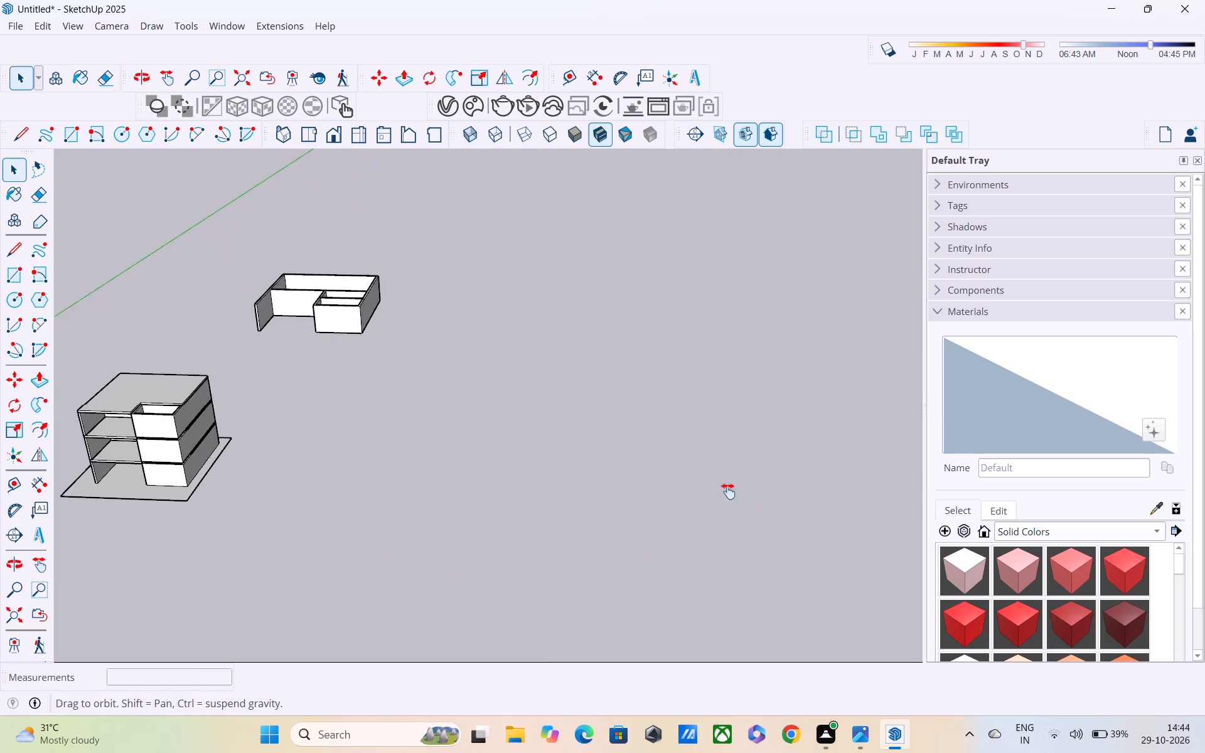
shift+middle_drag(728, 491, 607, 435)
key(r)
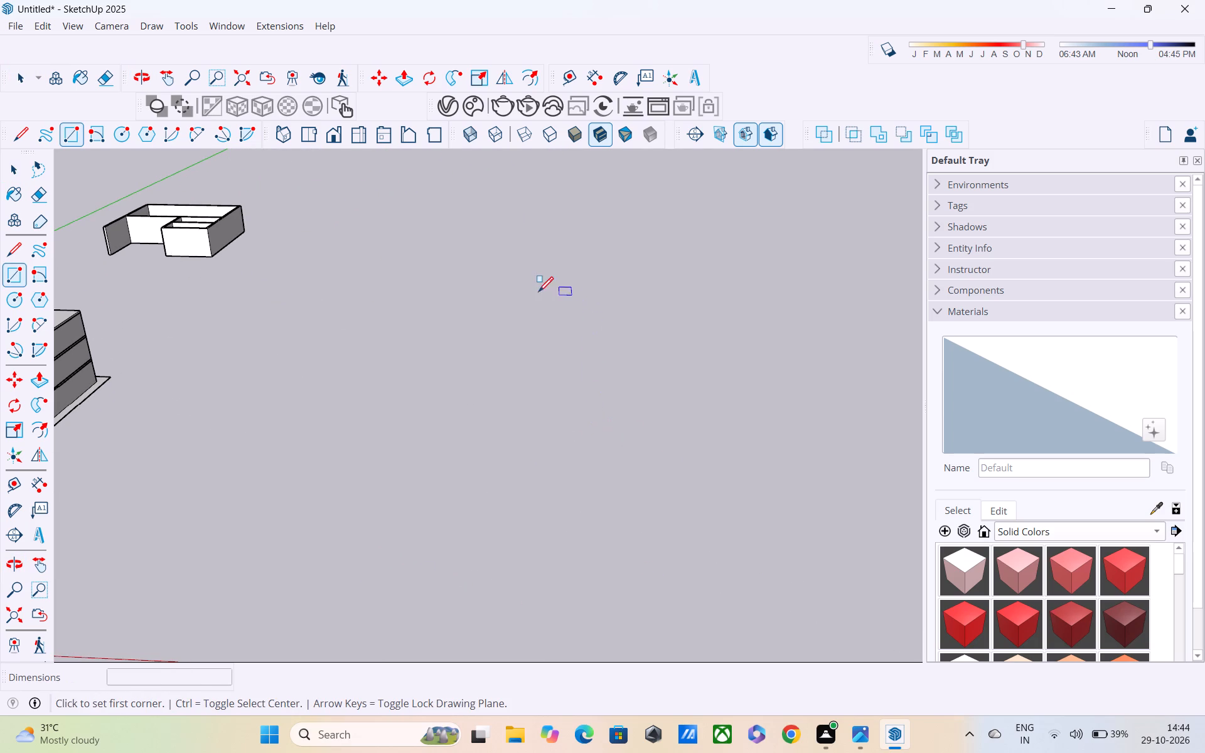
click(495, 277)
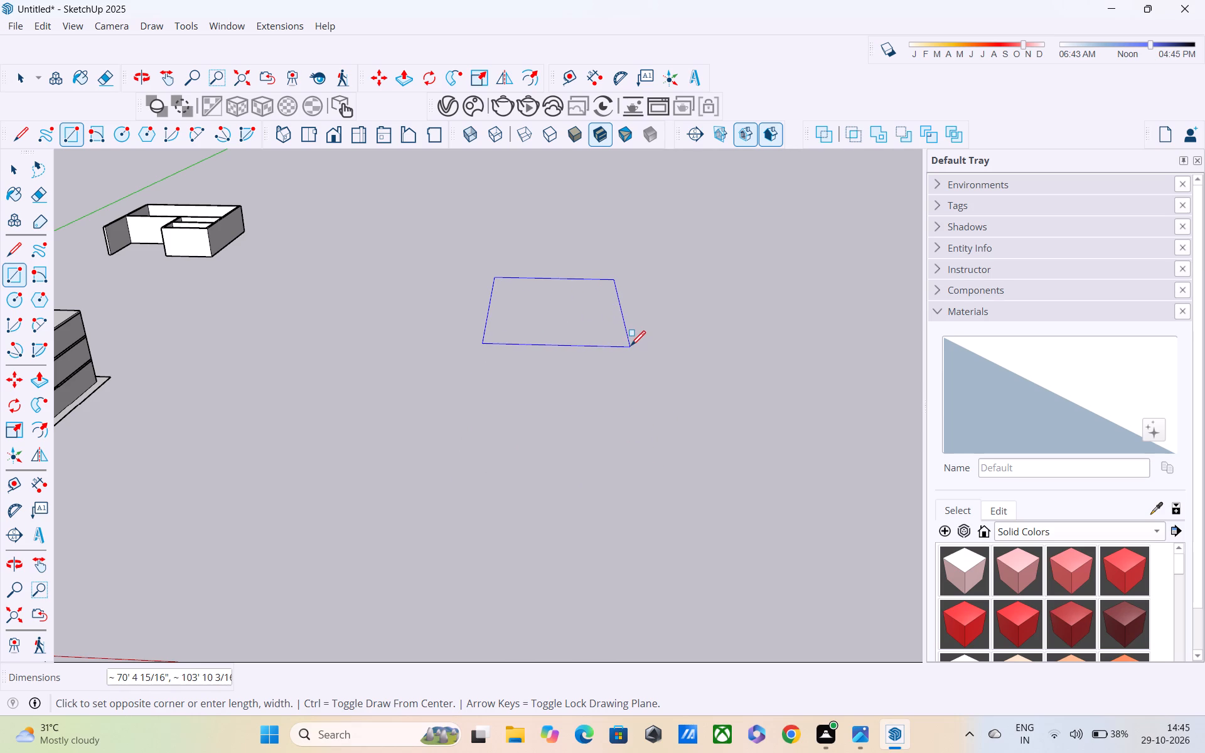
shift+middle_drag(628, 356, 623, 449)
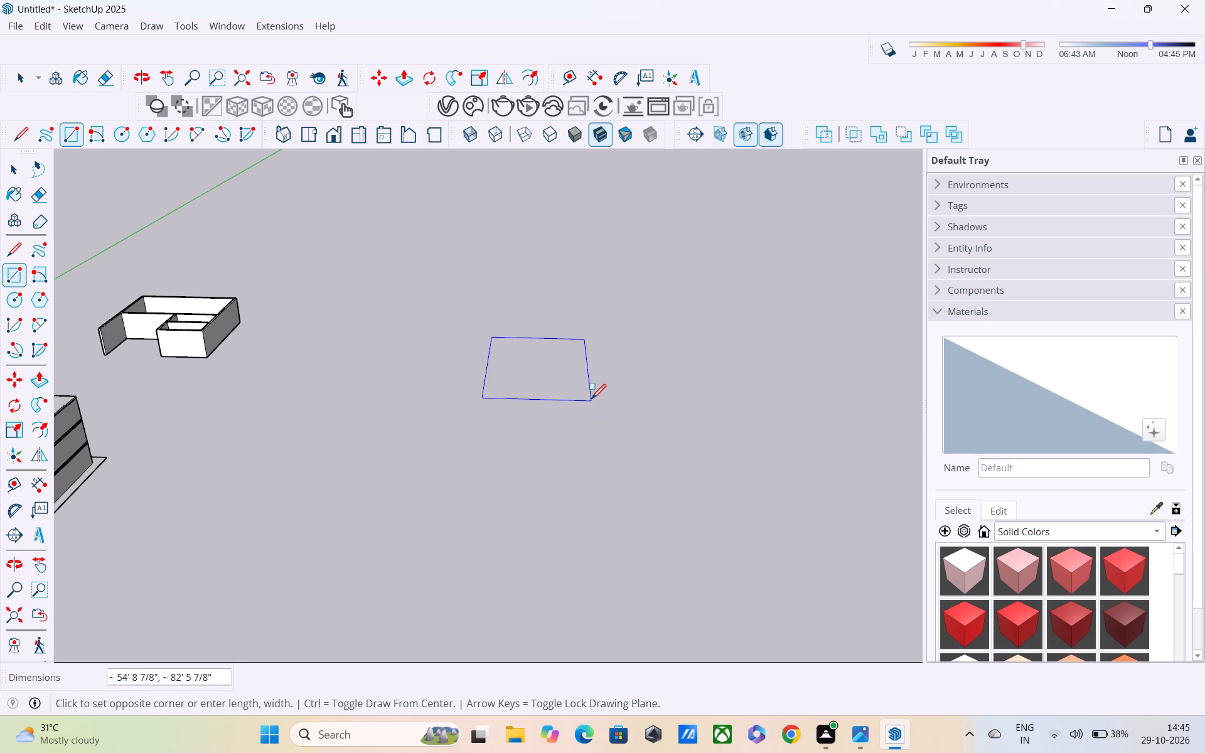
scroll(582, 394, up, 2)
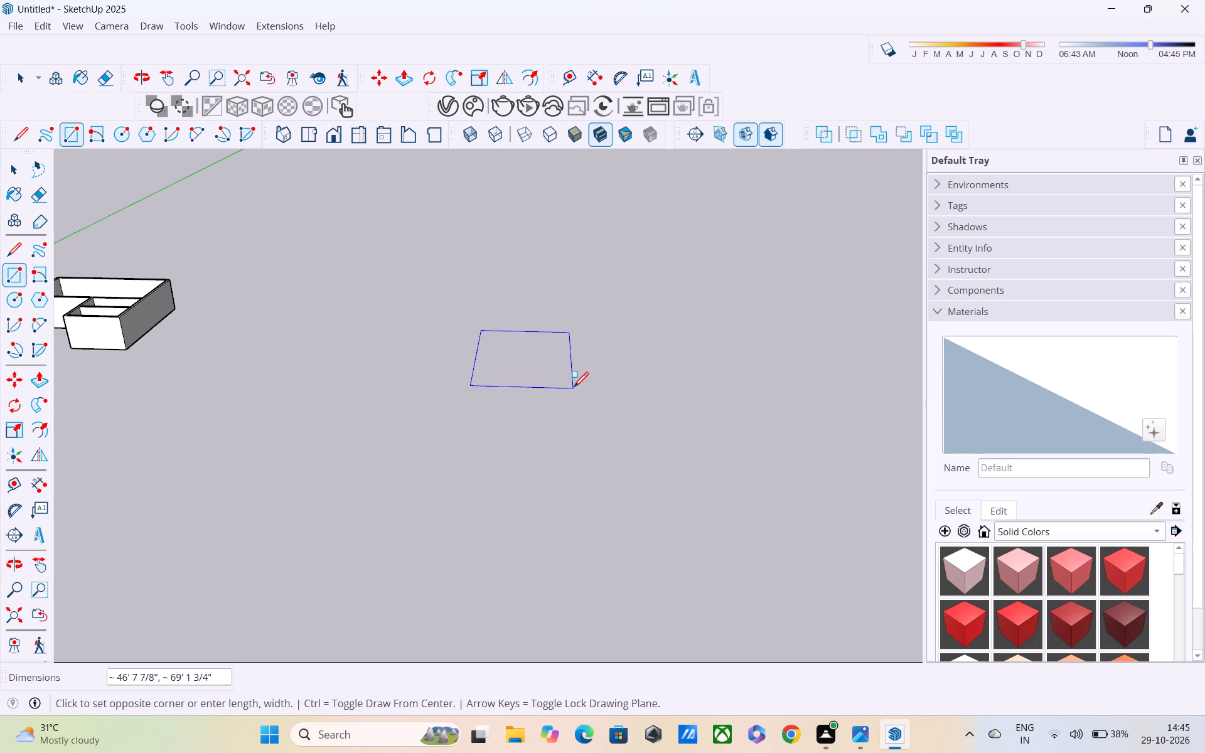
text(50')
key(comma)
text(50')
key(Return)
key(space)
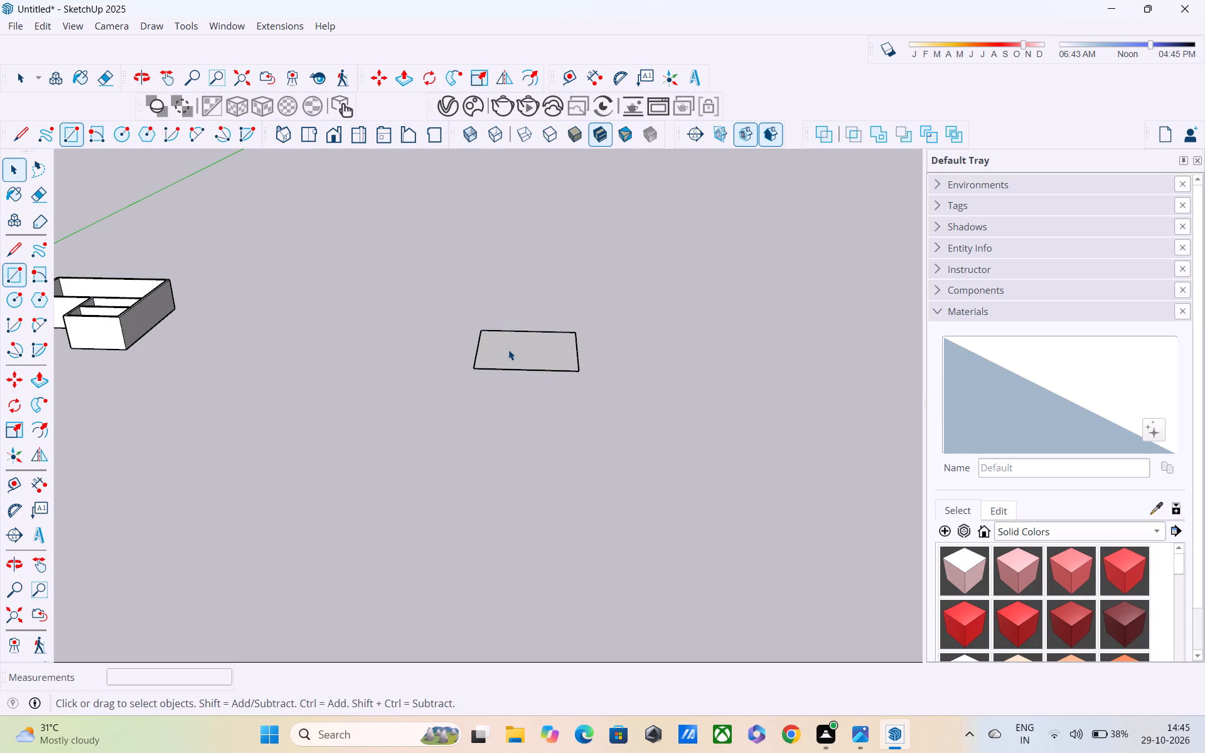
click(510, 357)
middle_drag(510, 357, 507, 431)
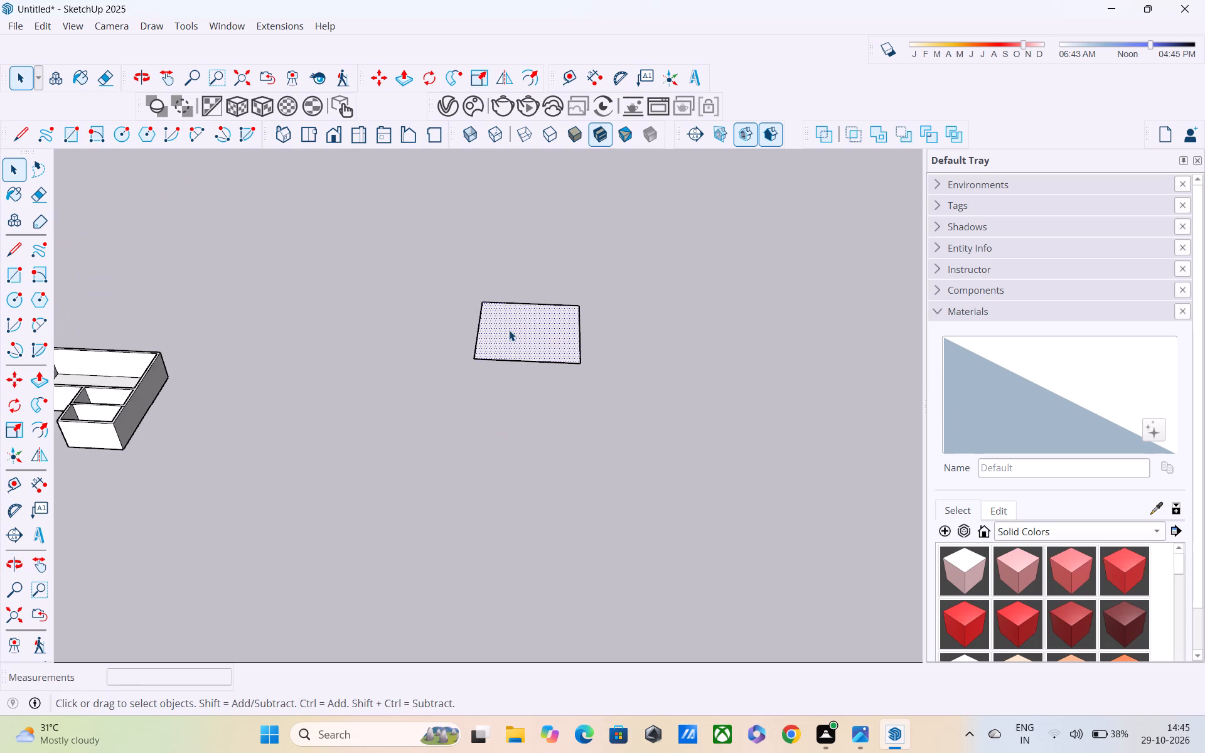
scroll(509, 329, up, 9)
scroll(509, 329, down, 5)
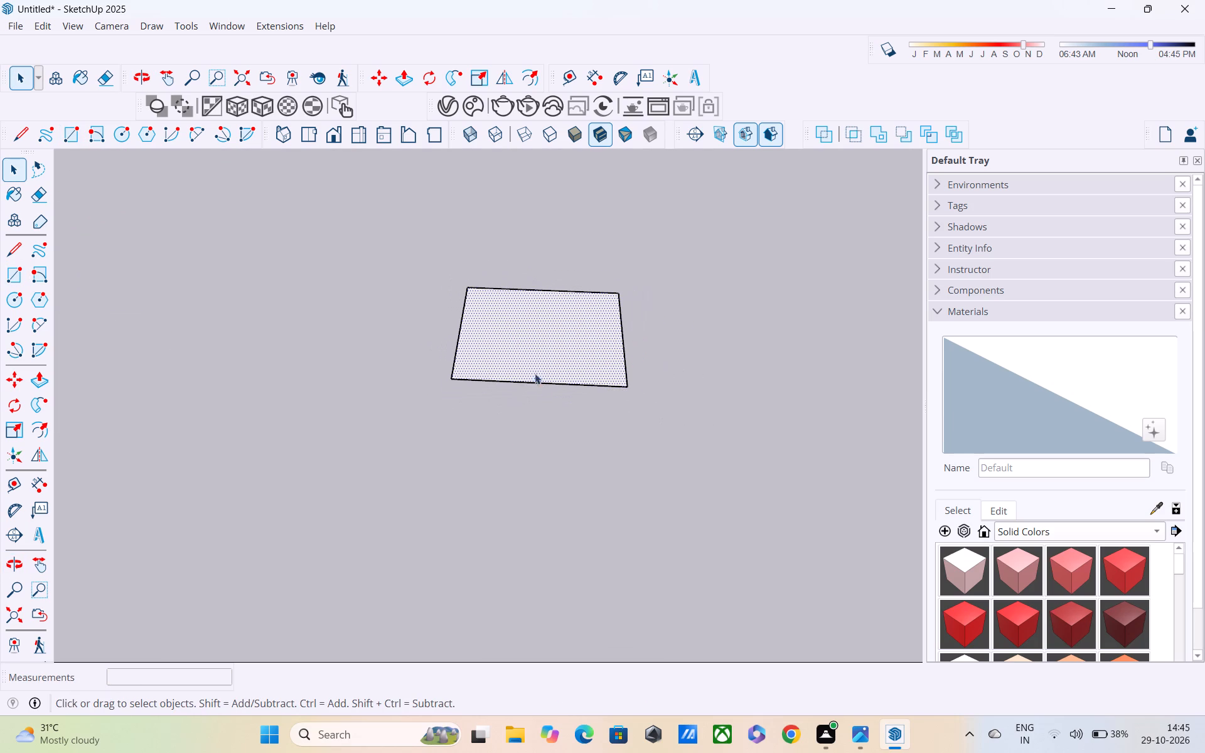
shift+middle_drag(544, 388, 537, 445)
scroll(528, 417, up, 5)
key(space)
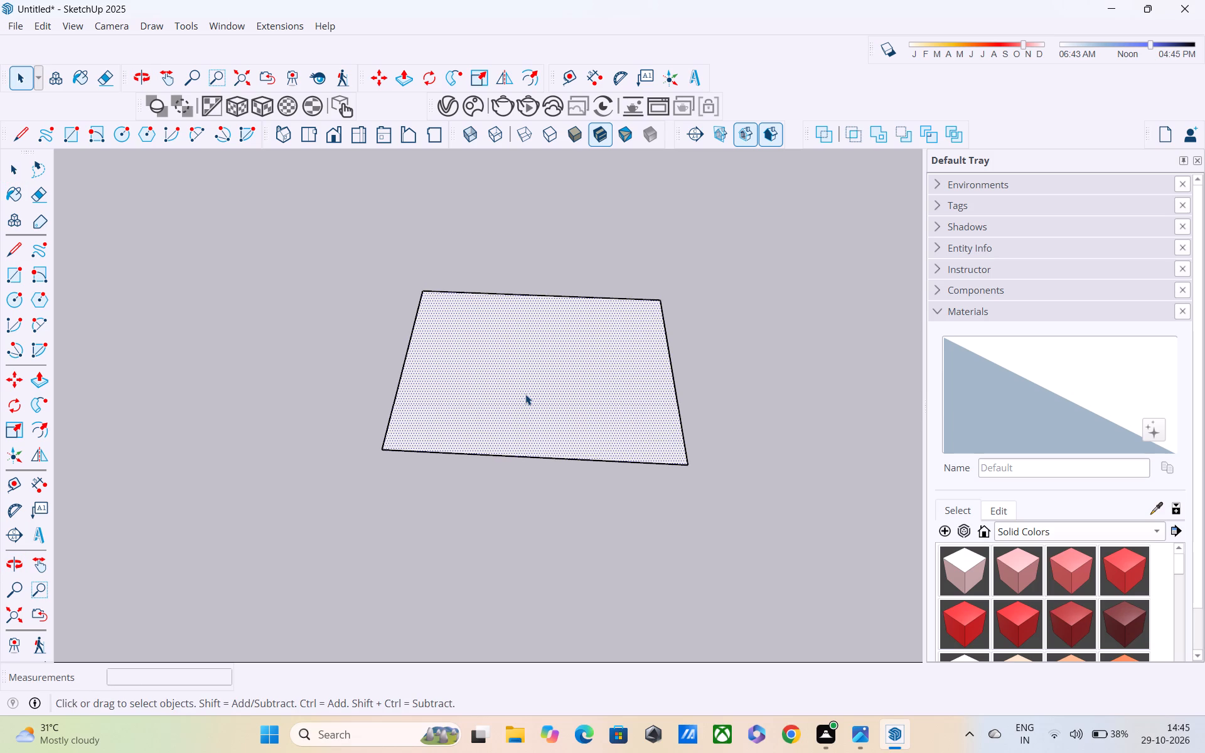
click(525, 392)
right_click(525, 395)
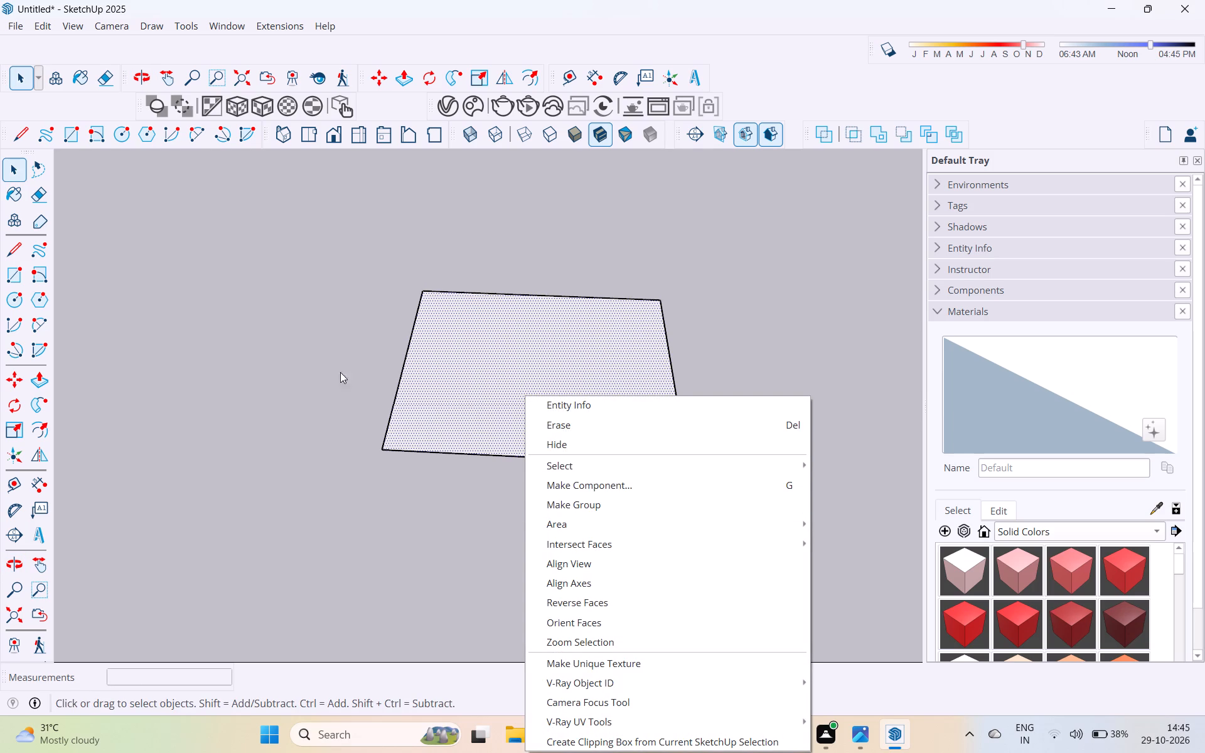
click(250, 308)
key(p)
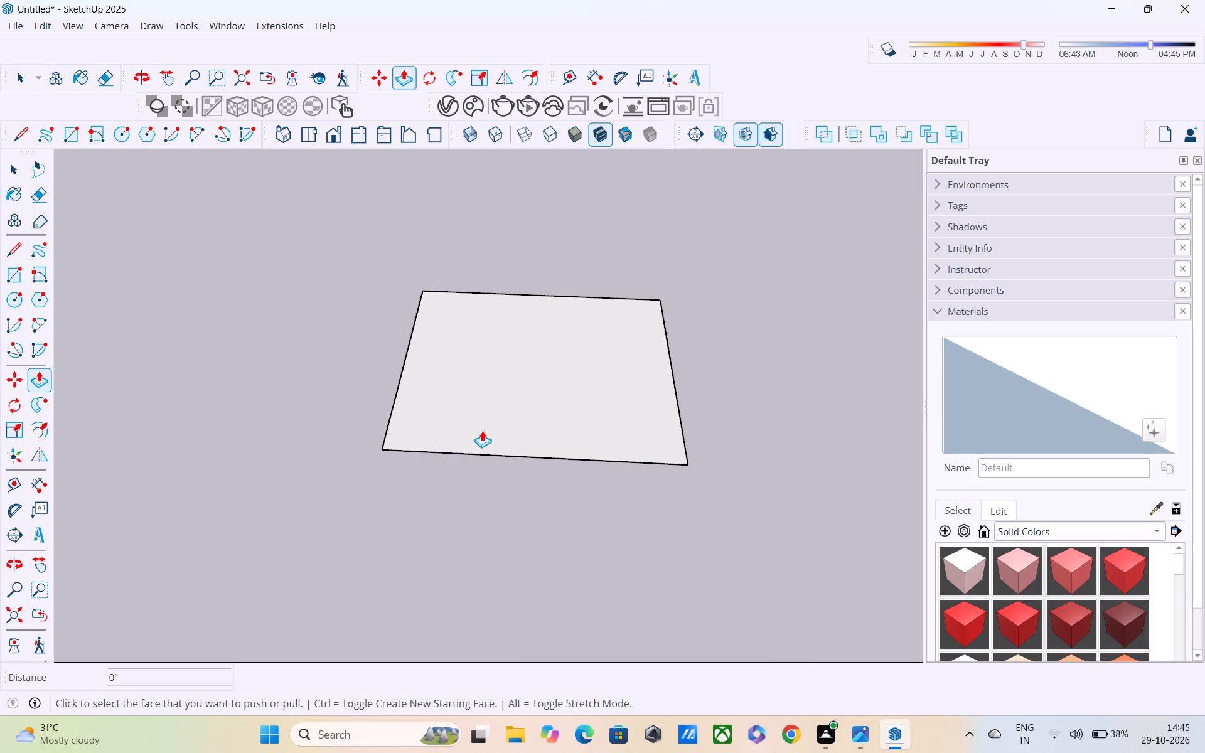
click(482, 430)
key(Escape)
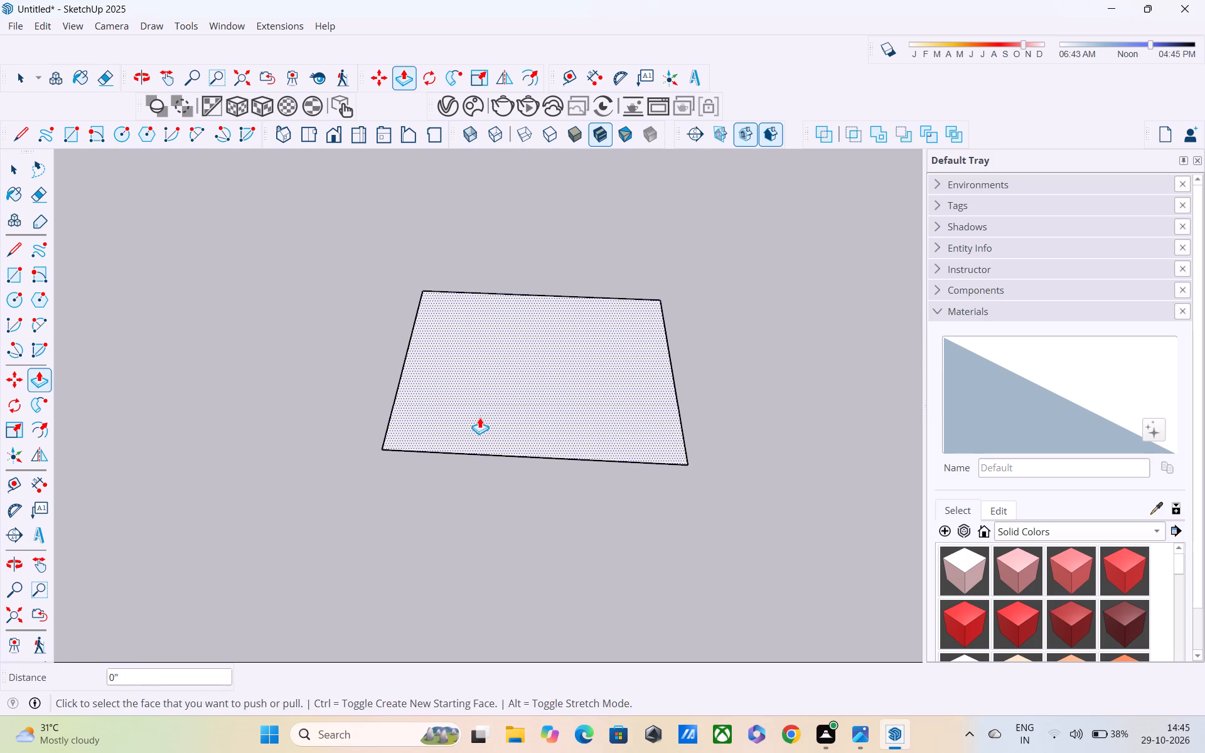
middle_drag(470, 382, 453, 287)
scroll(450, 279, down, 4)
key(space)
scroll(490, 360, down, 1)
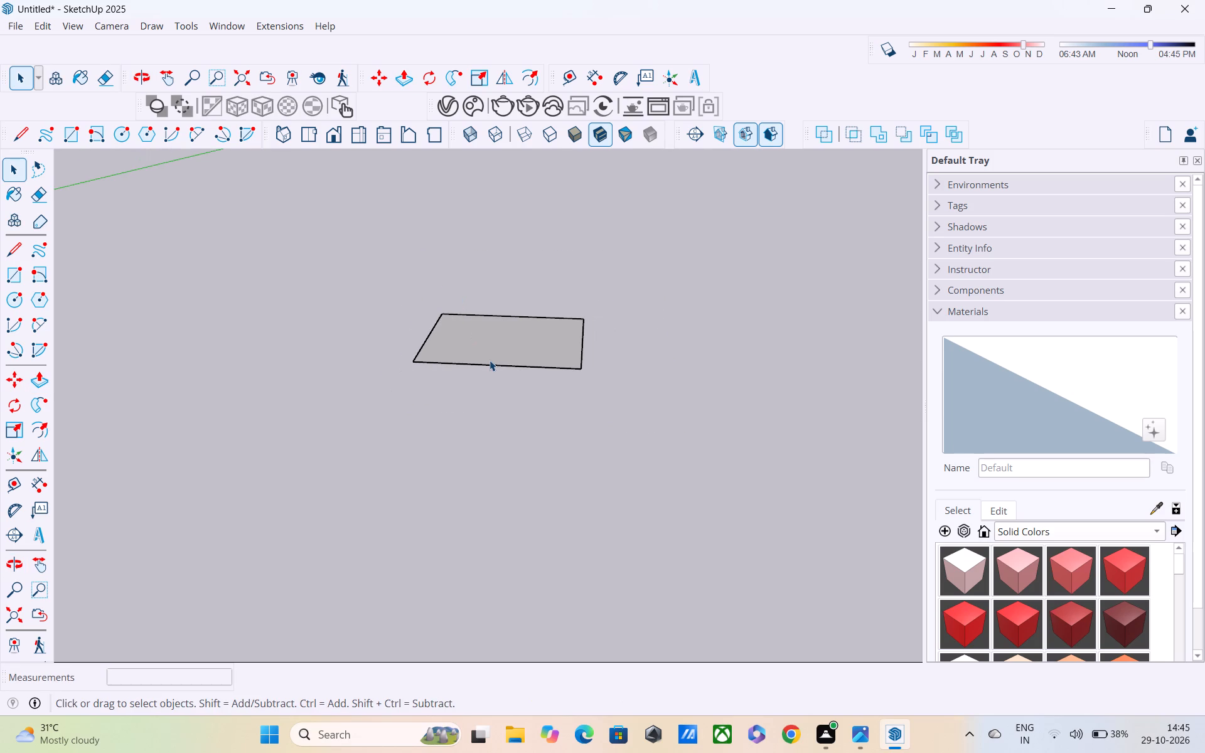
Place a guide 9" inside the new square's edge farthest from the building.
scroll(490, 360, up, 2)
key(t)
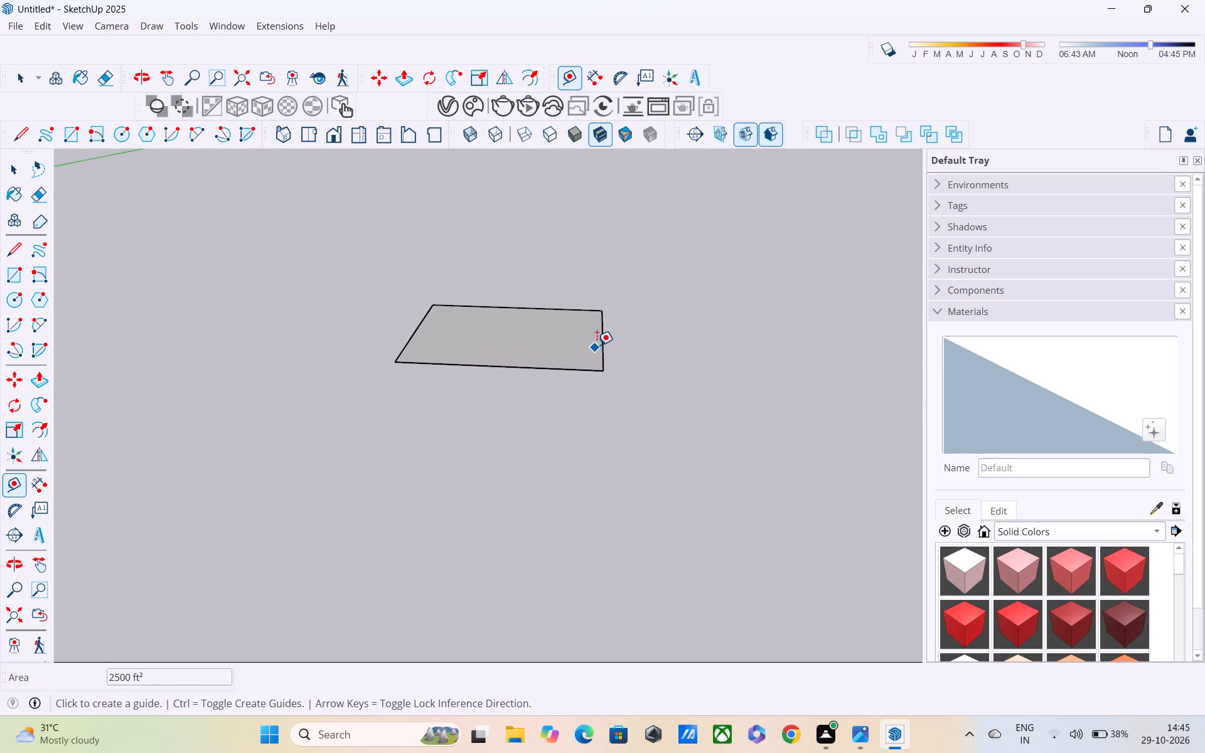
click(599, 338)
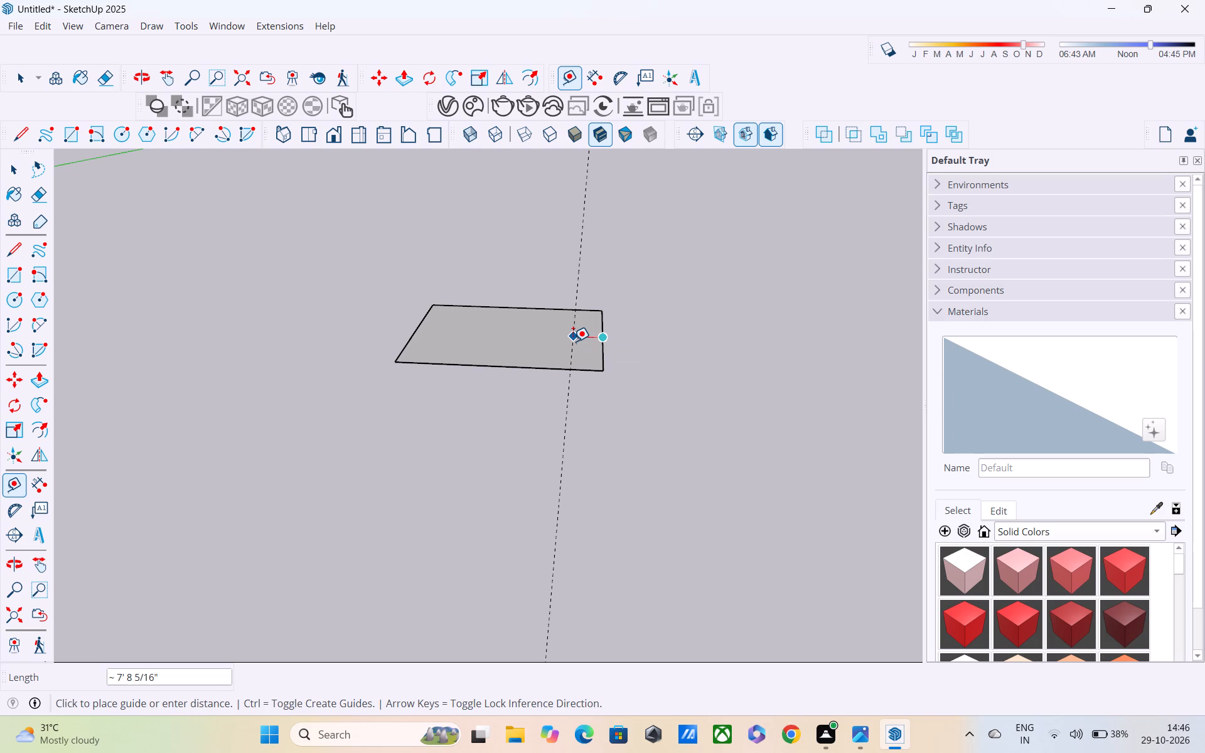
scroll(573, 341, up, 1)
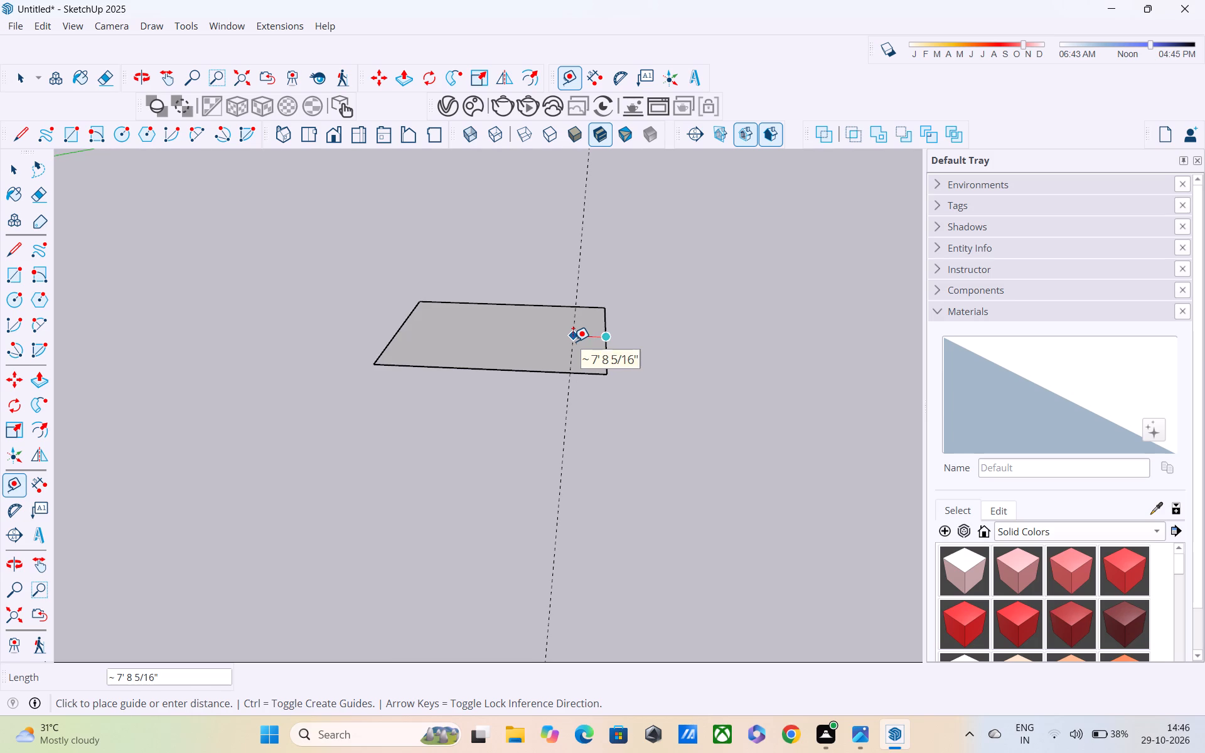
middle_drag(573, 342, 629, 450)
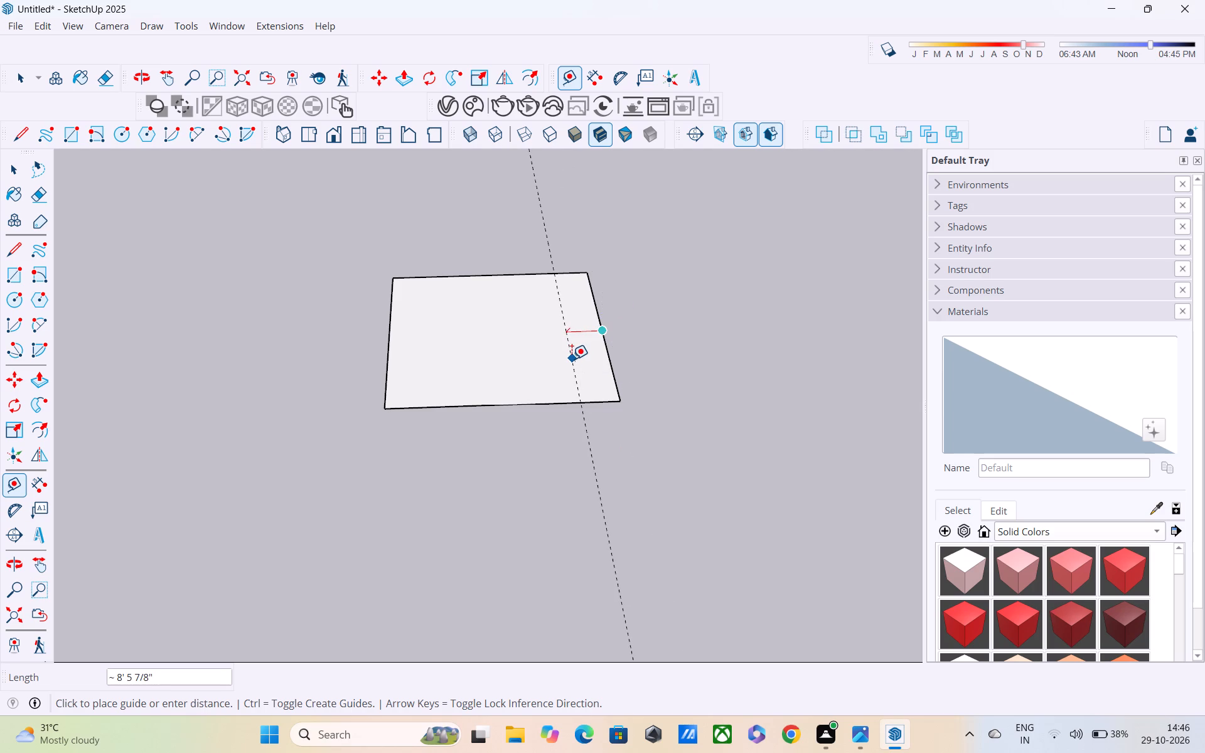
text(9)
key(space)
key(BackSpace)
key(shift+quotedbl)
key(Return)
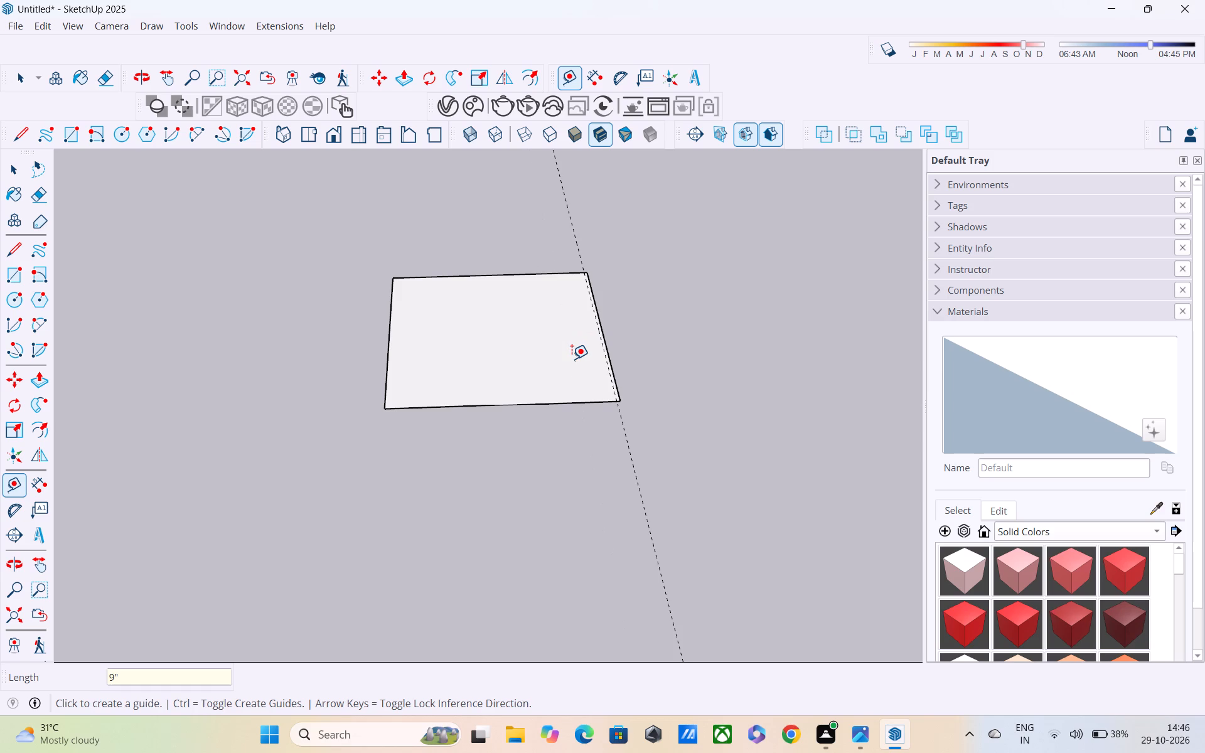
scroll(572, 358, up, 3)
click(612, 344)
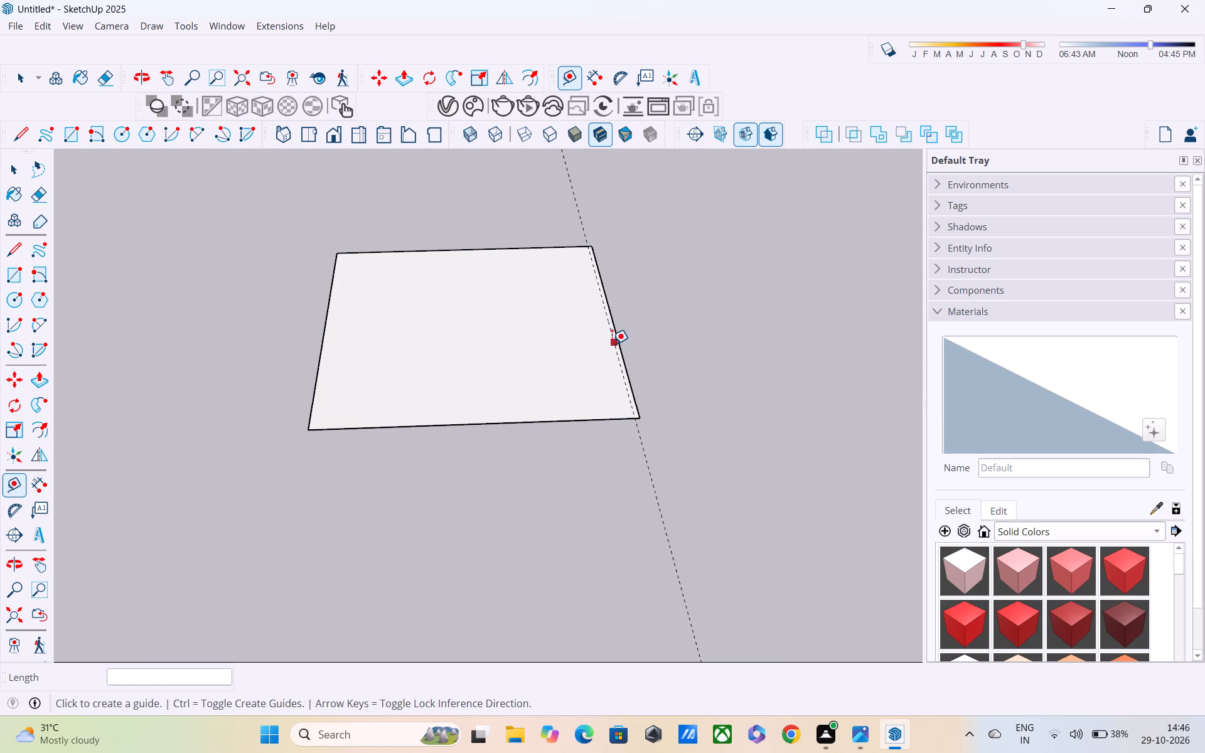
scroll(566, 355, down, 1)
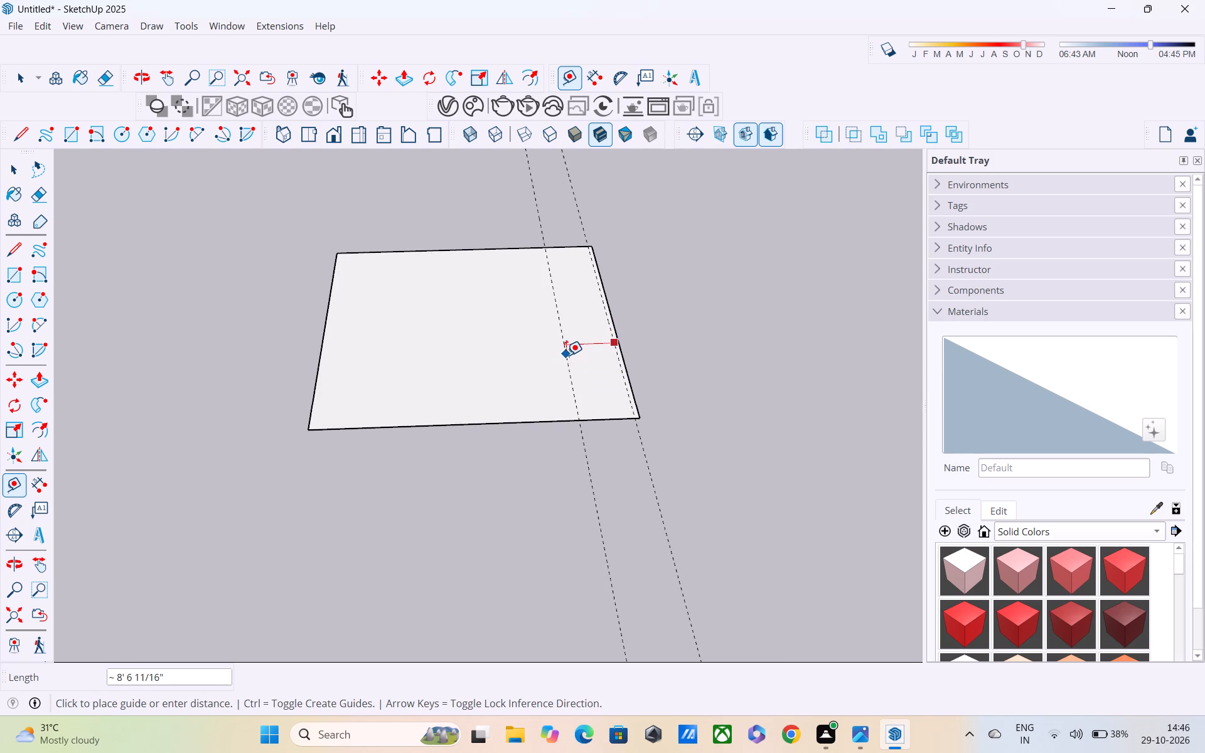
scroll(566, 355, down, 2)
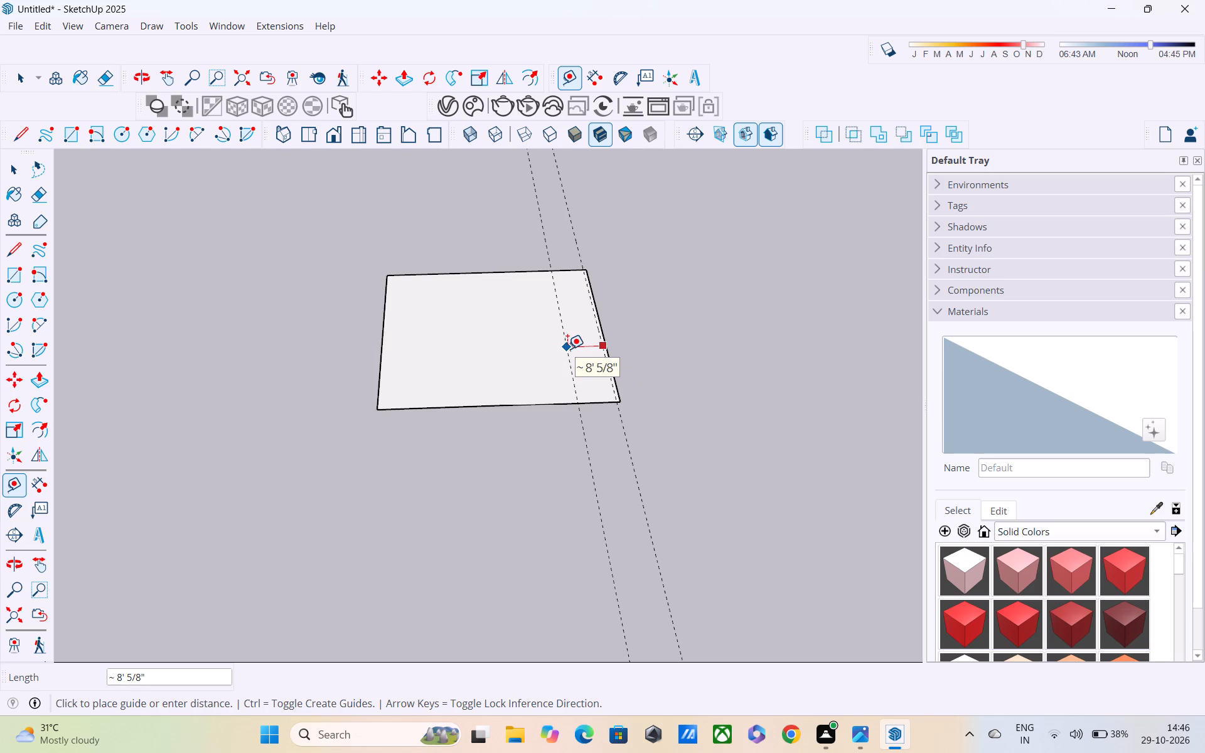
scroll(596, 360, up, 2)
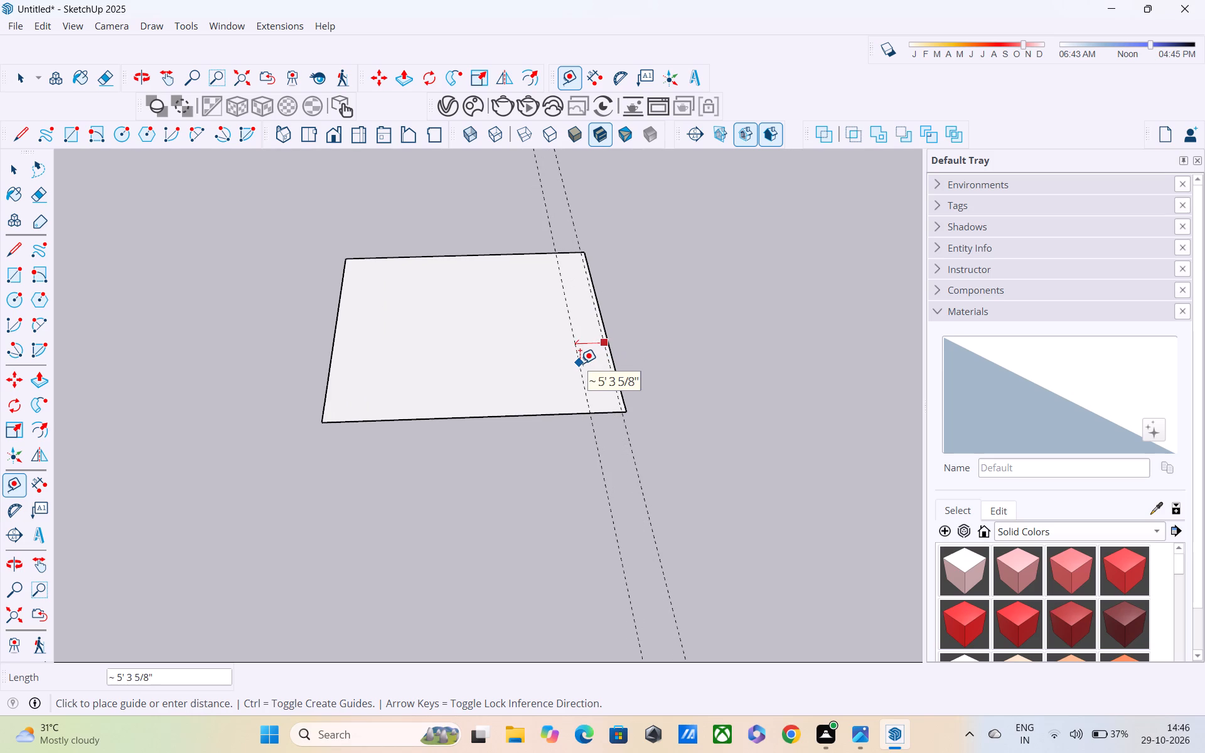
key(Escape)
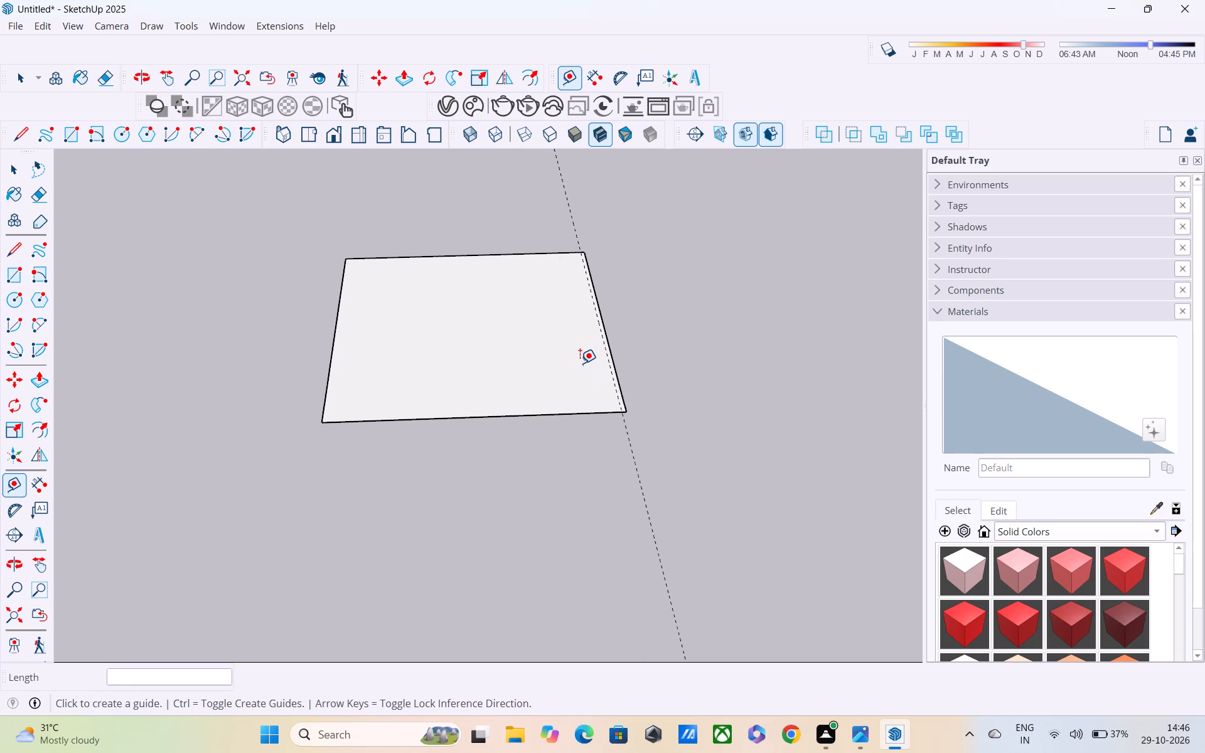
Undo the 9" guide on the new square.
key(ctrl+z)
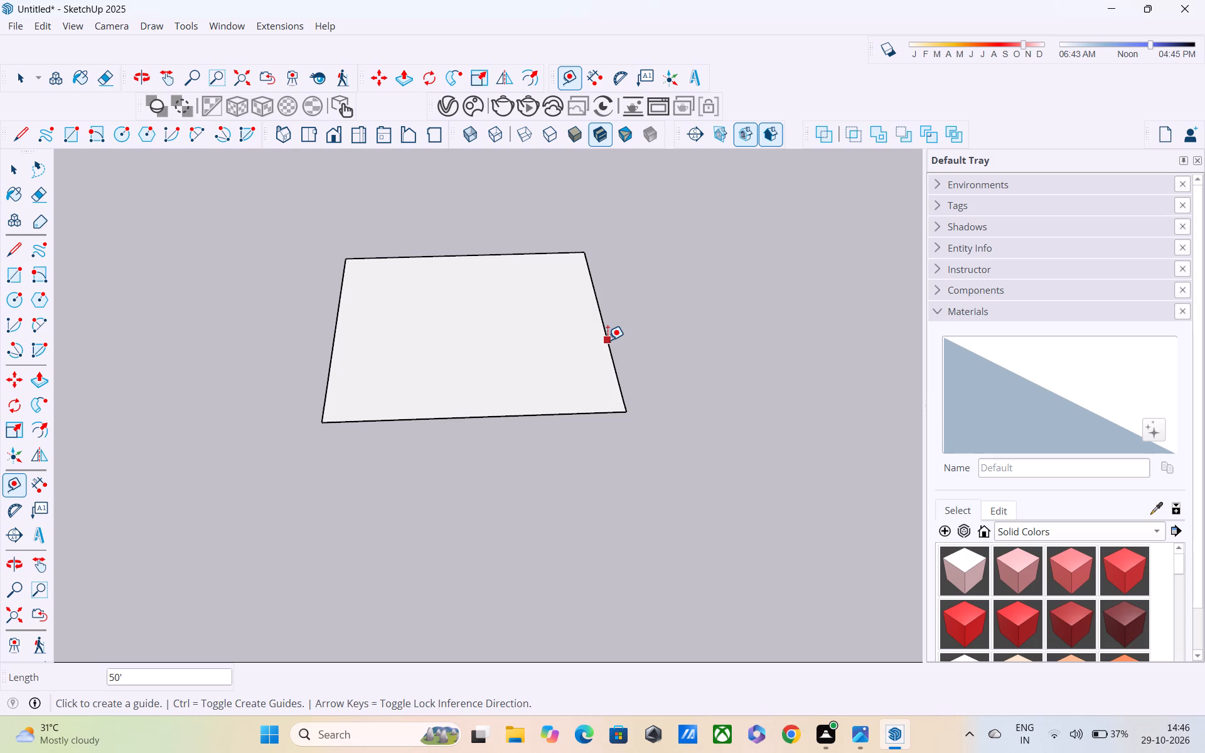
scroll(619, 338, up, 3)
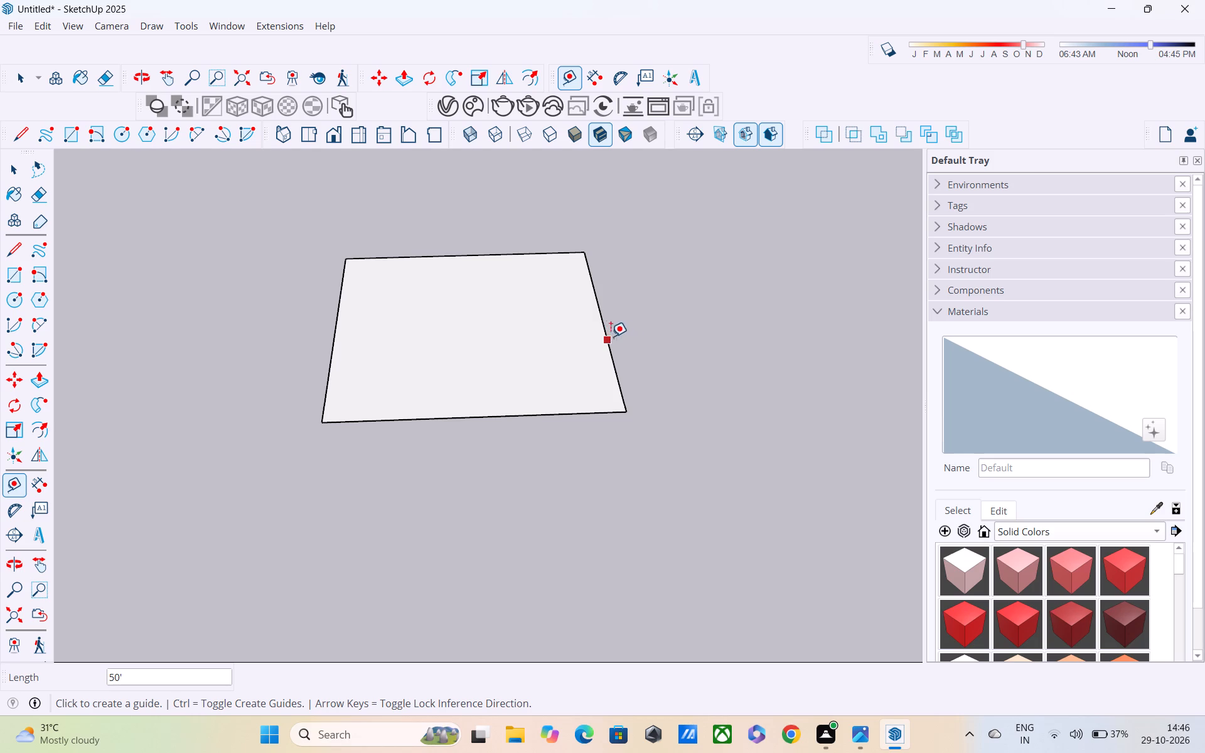
Place a guide 3' inside one edge of the new square and a parallel guide 9" further in.
click(601, 333)
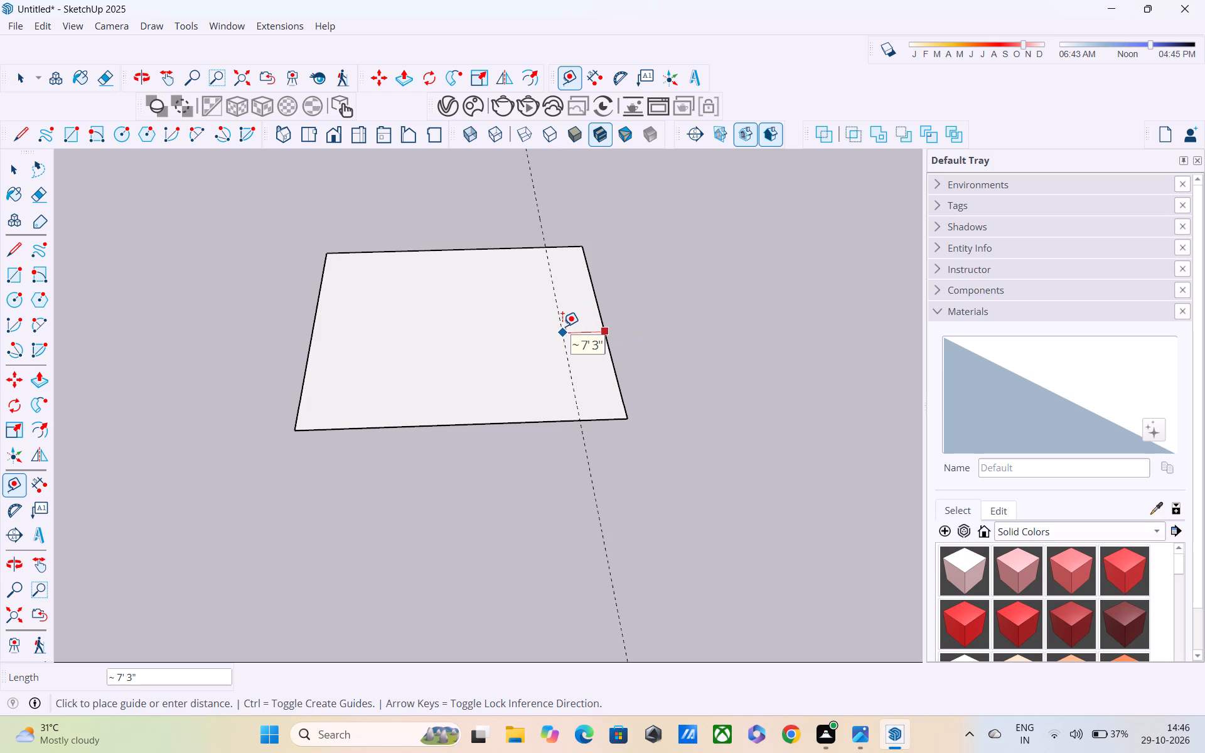
text(3')
key(Return)
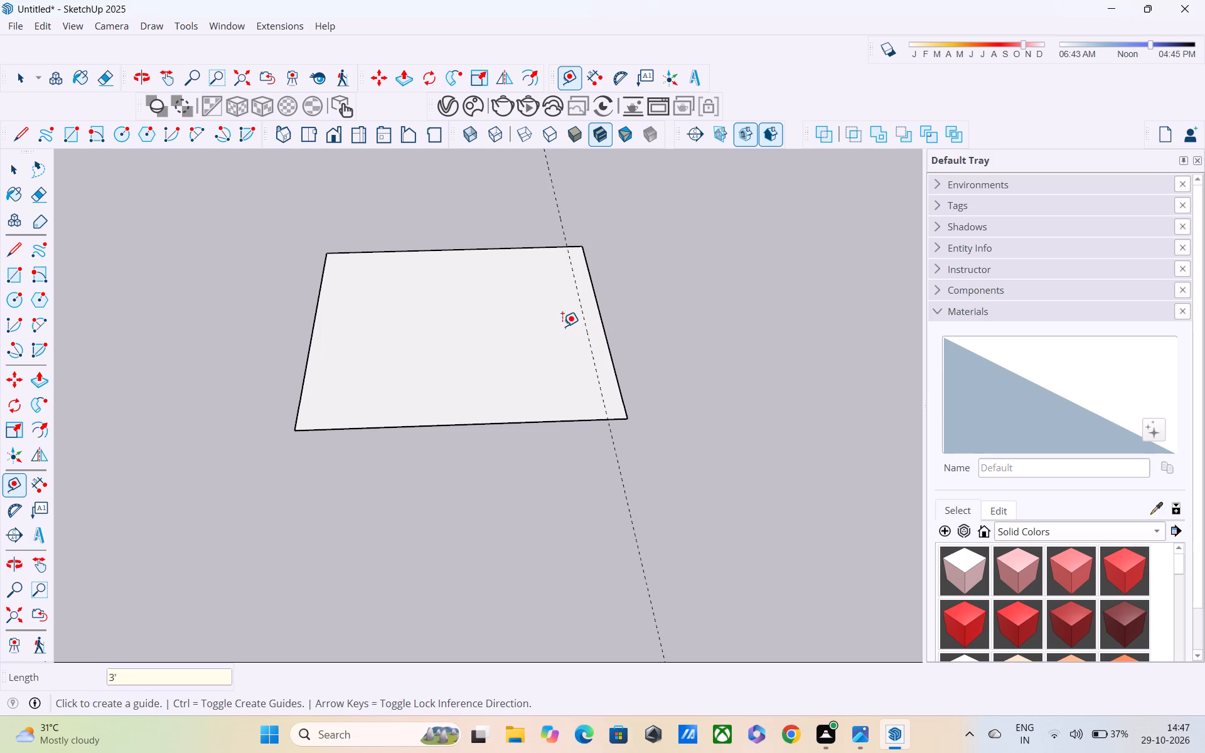
click(584, 334)
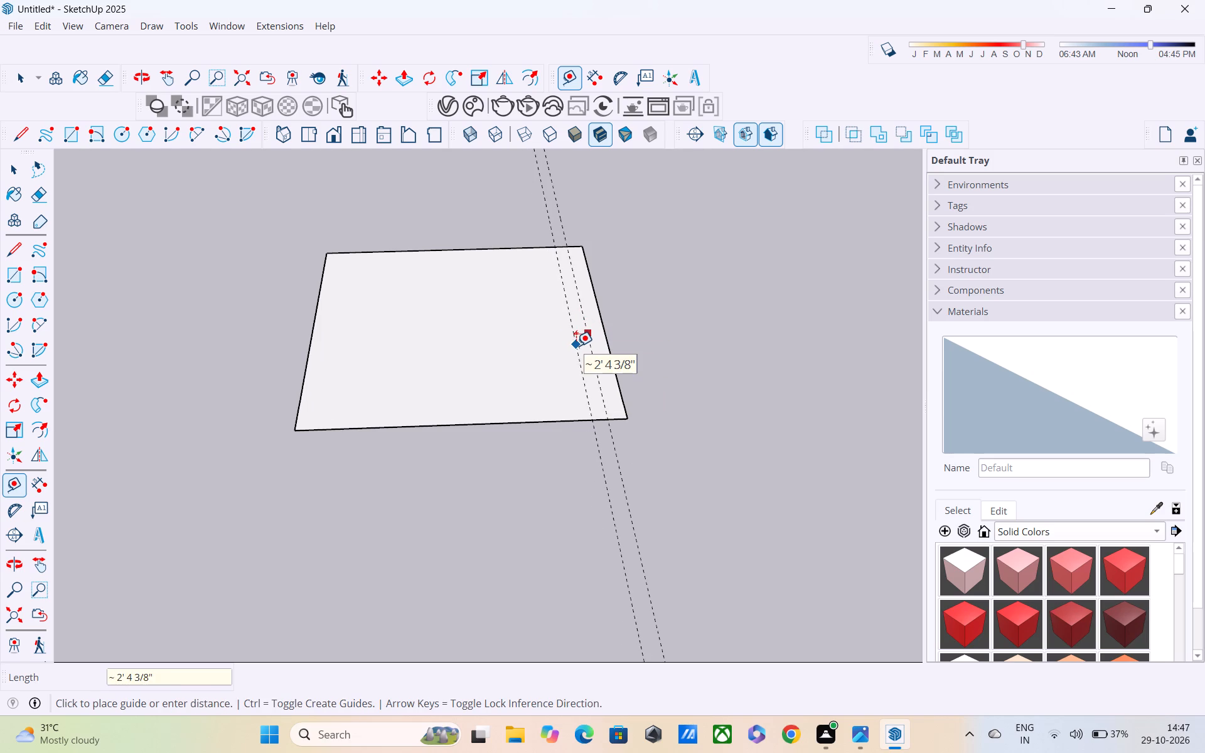
text(9")
key(Return)
scroll(576, 346, up, 3)
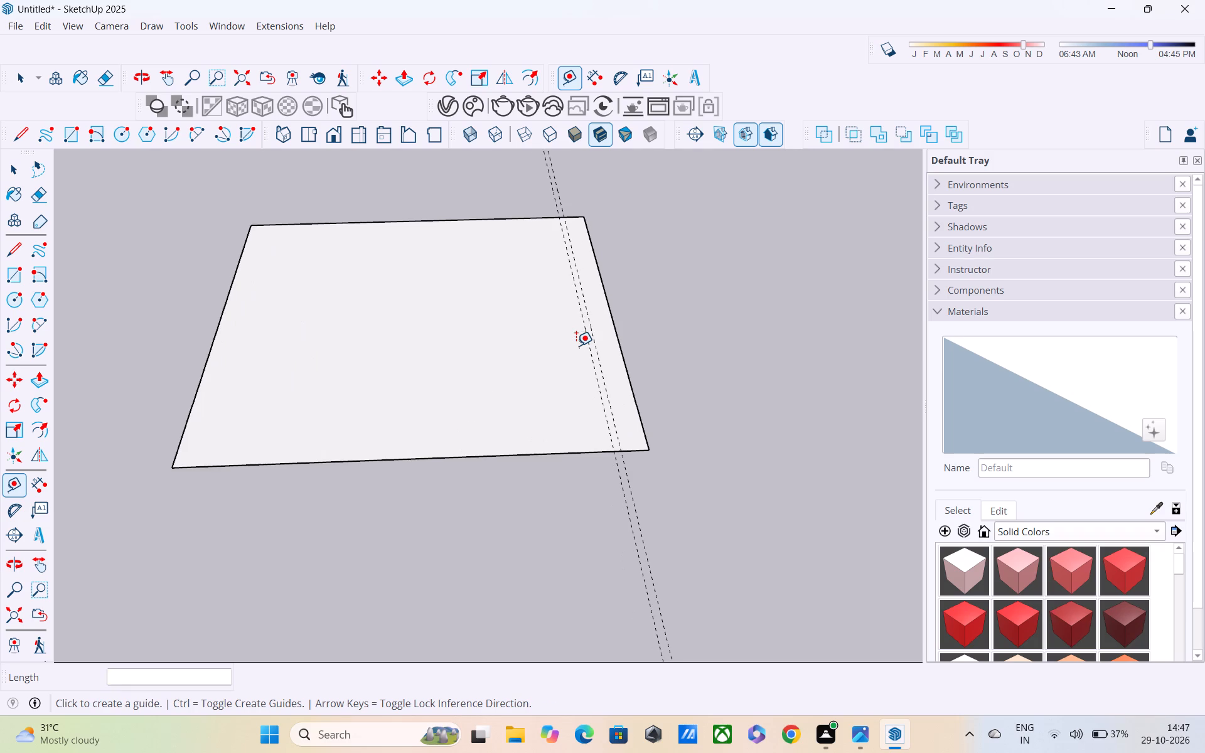
Place two more parallel guides across the square, 15' beyond the inner guide of the pair and 20' beyond that one.
click(584, 324)
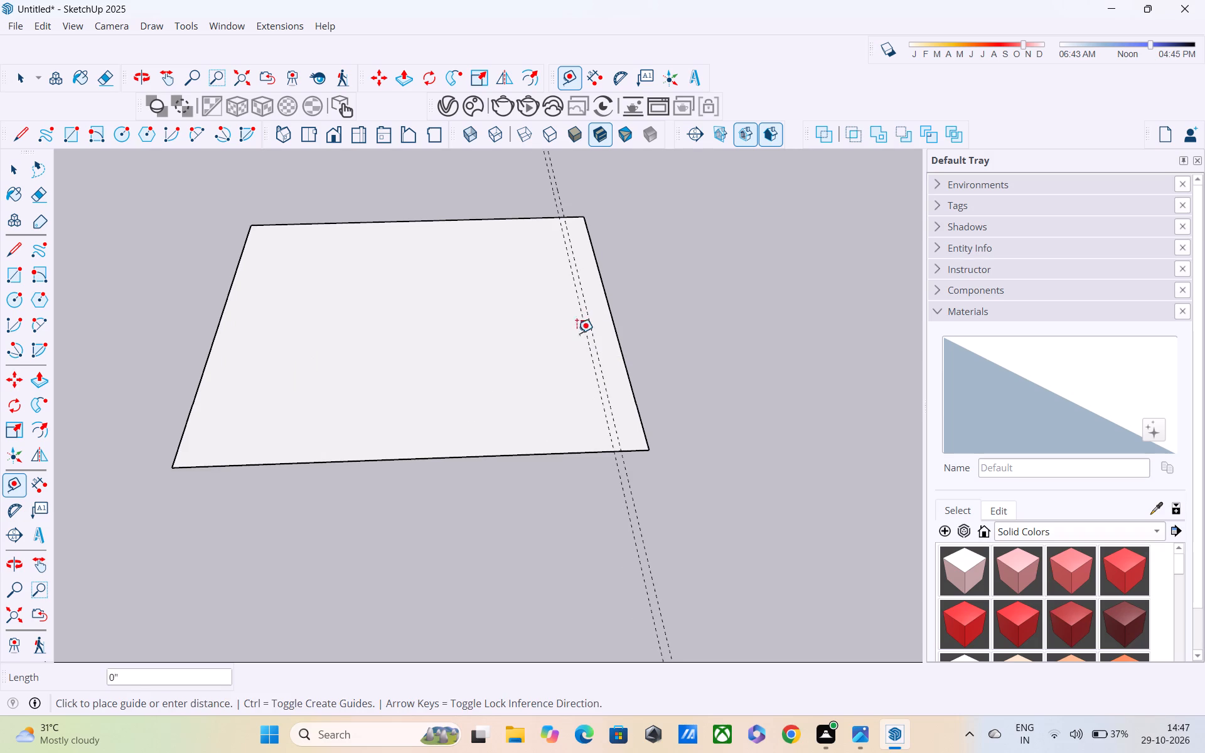
scroll(499, 361, down, 2)
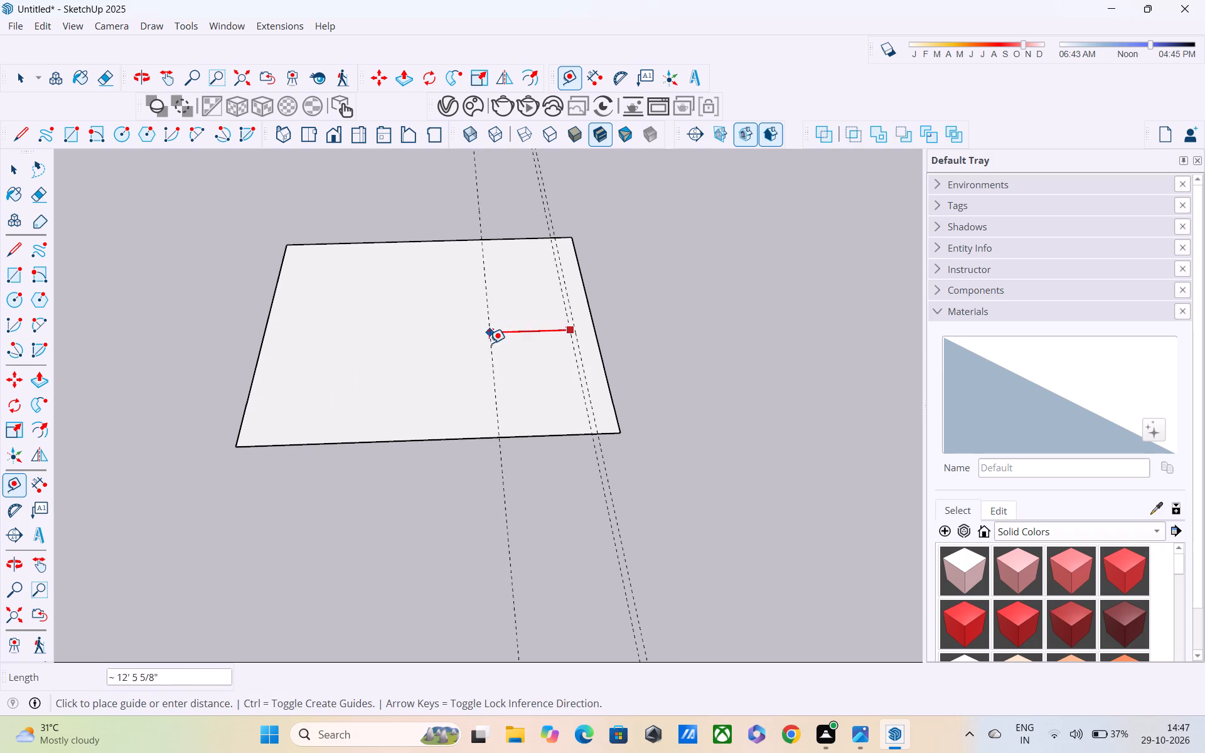
middle_drag(489, 343, 493, 240)
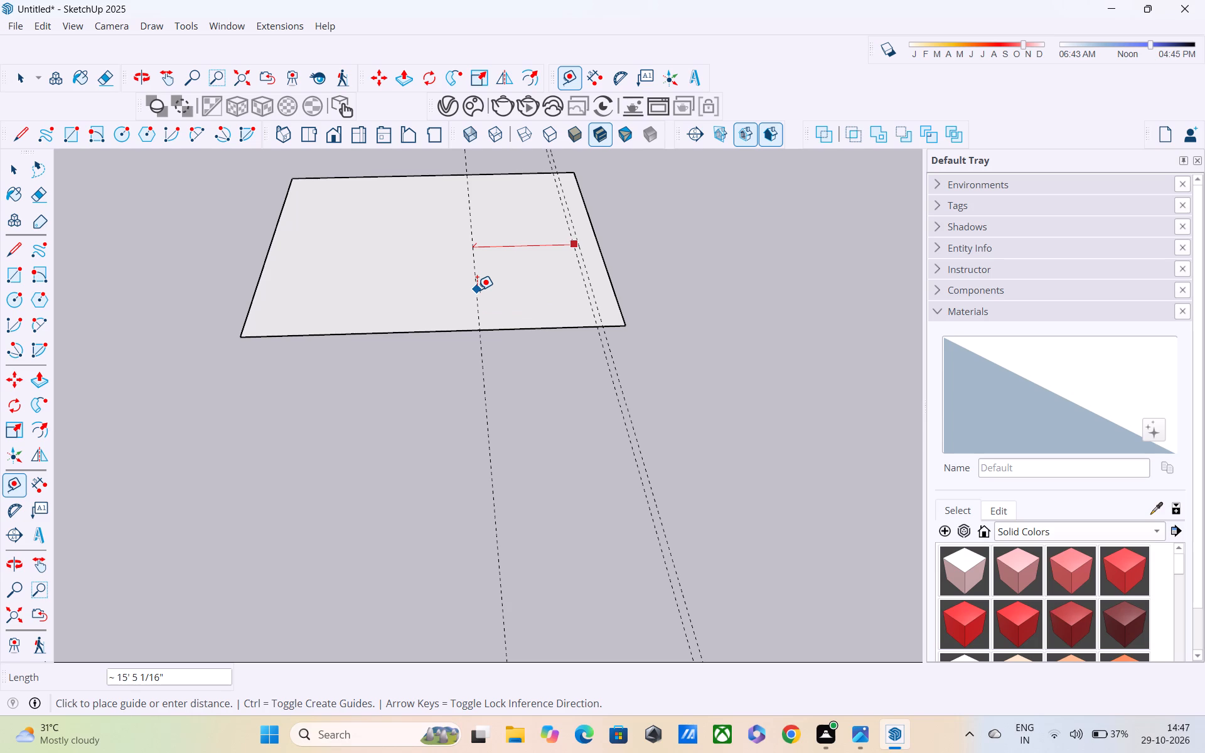
text(15')
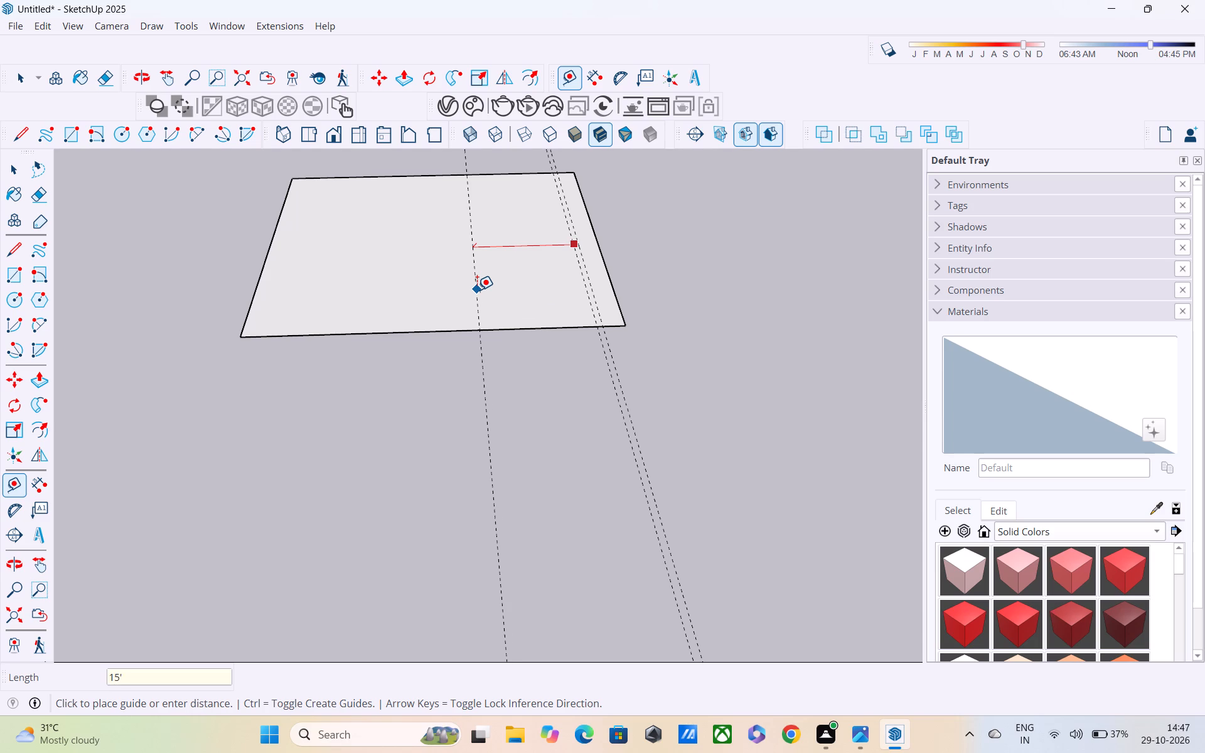
key(Return)
click(475, 275)
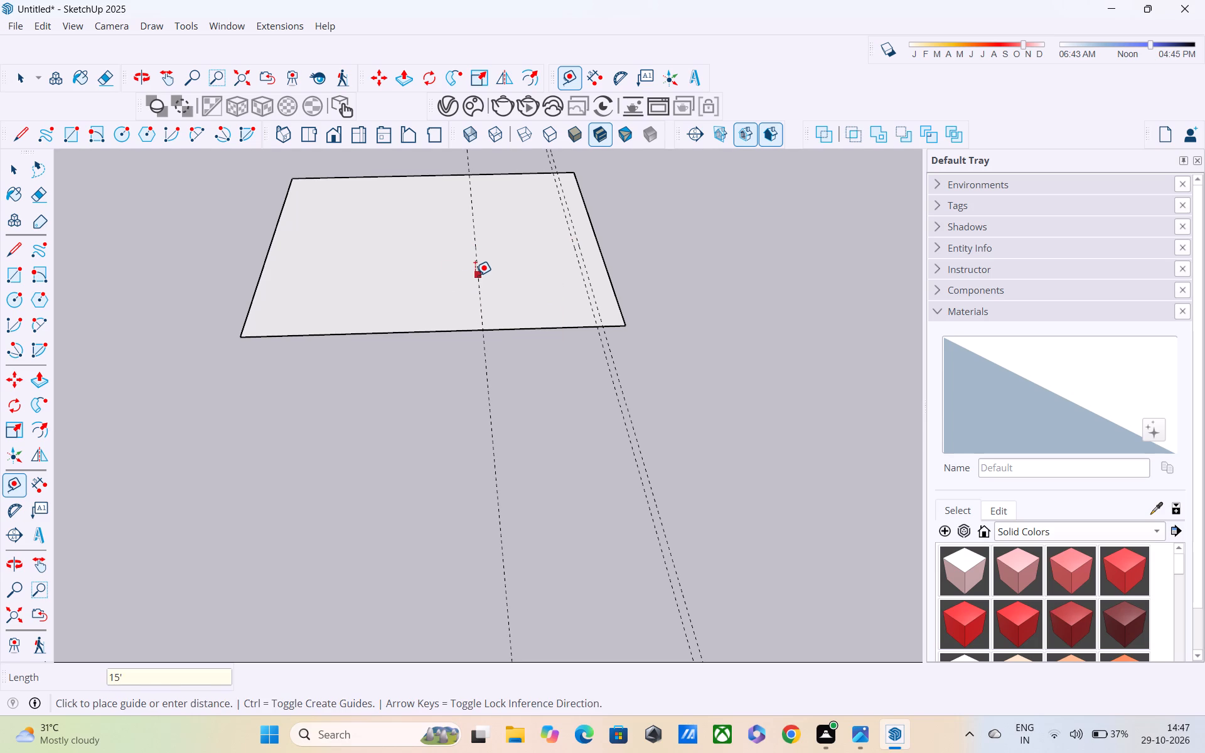
text(20')
key(Return)
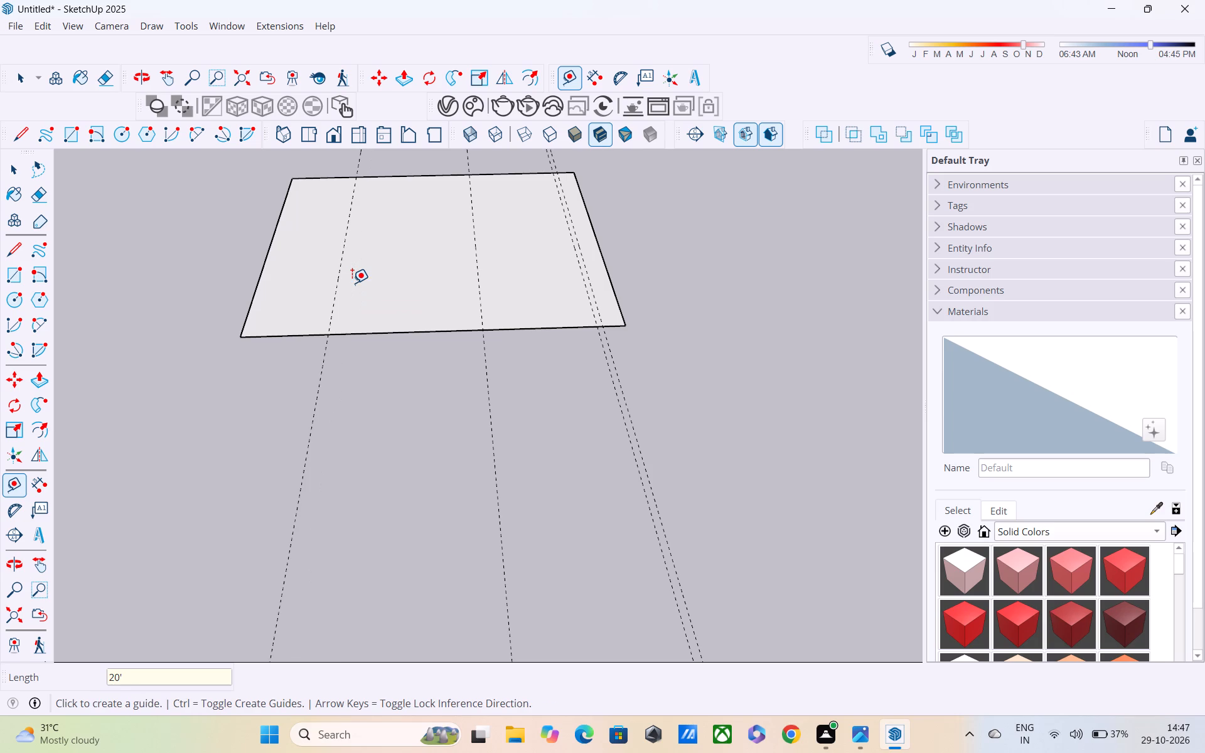
Pair the 15' and 20' guides each with a parallel guide 9" further from the starting edge.
click(476, 257)
text(9")
key(Return)
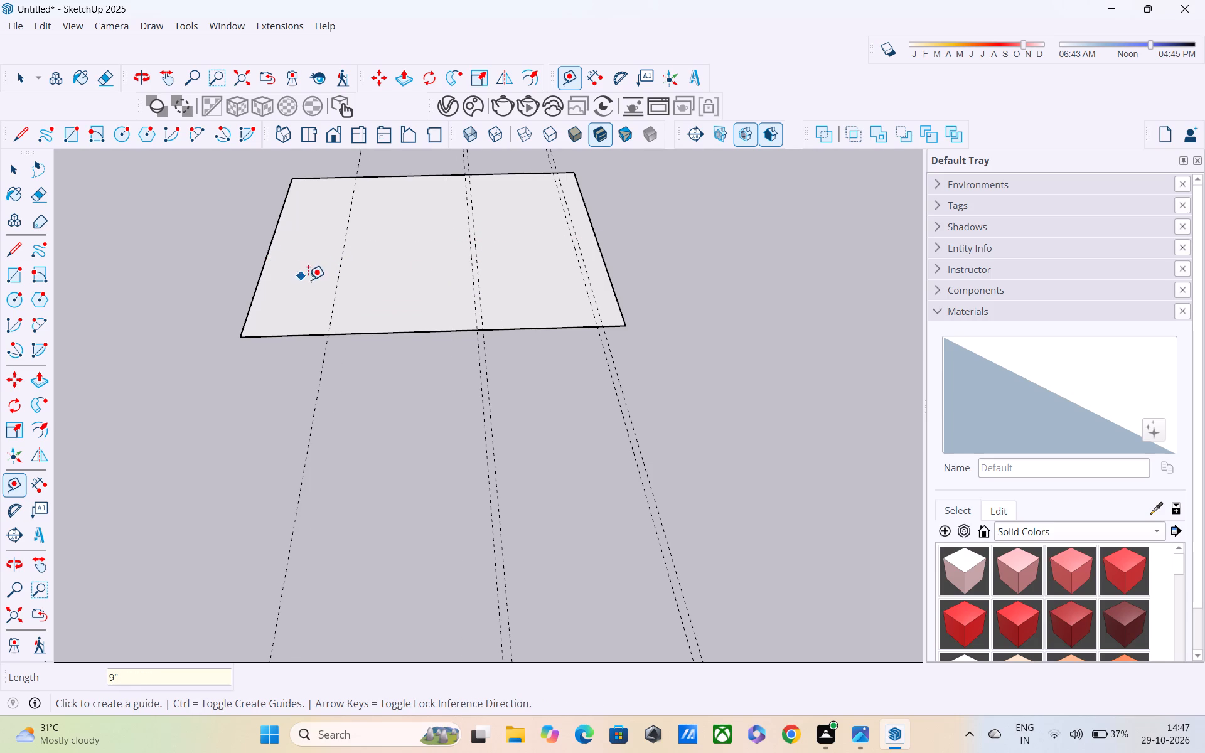
click(333, 290)
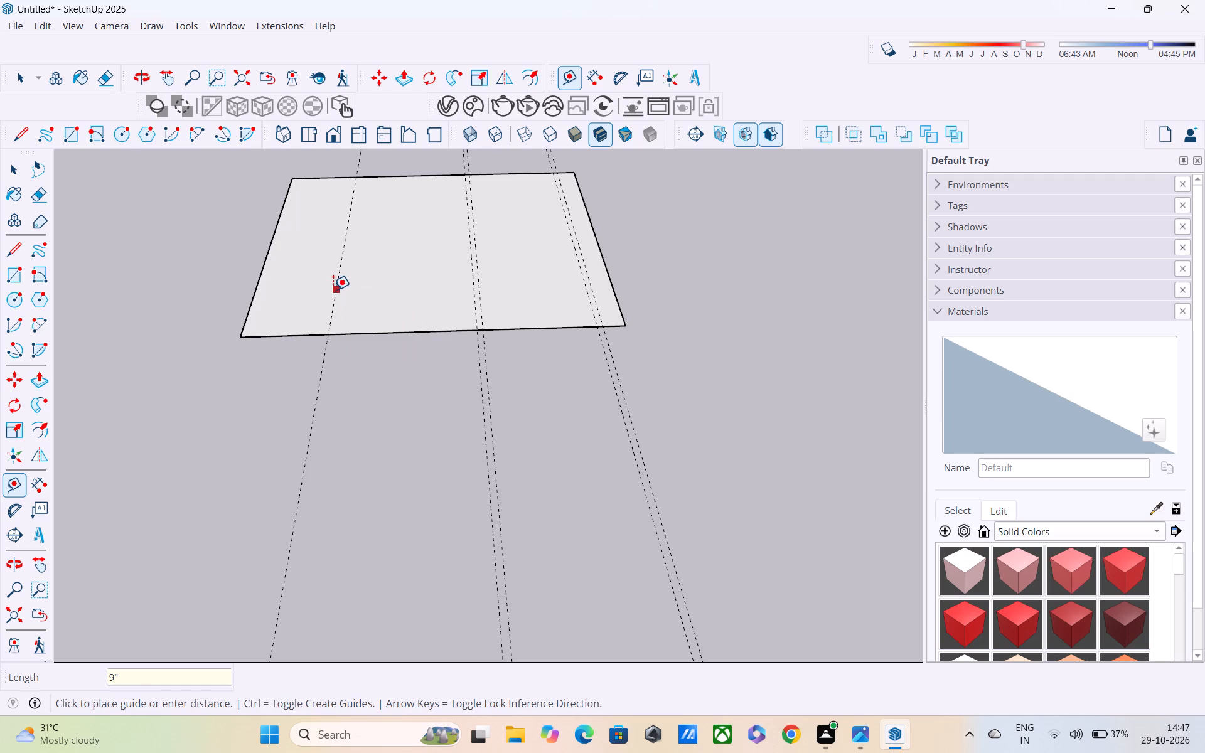
text(9")
key(Return)
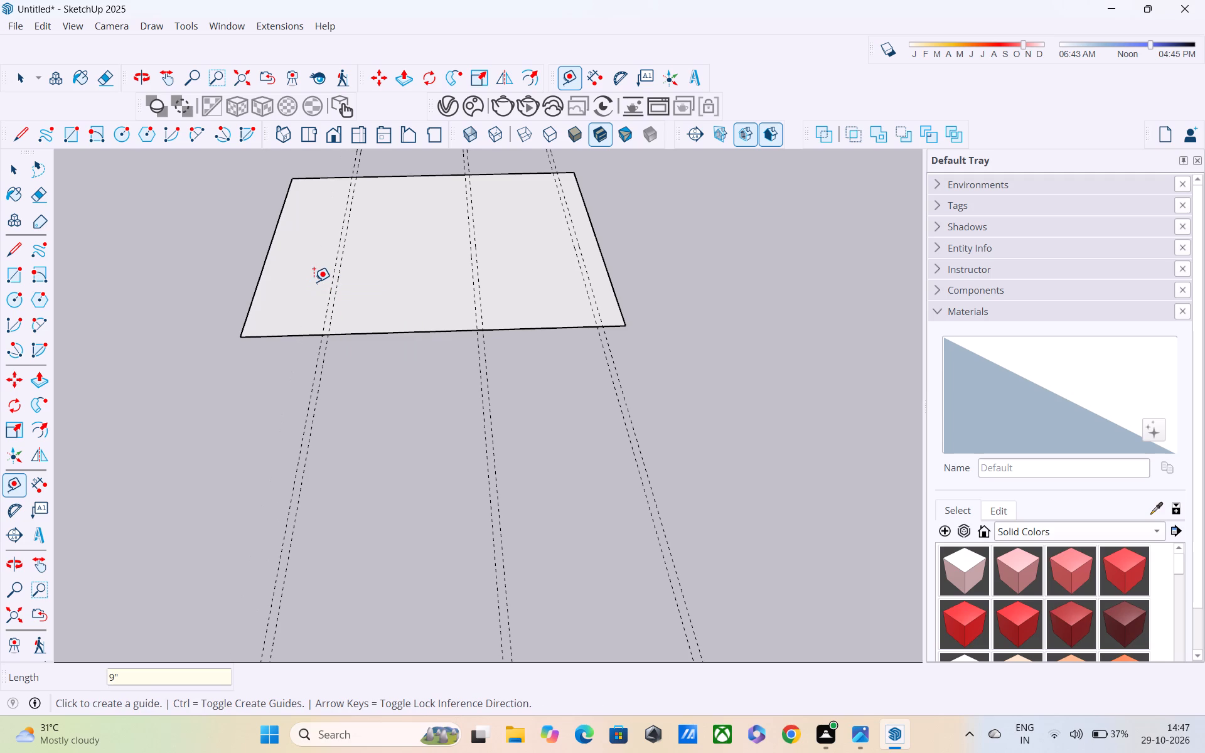
Place a crosswise guide 10' inside the square's adjacent edge and a parallel guide 9" further in.
scroll(318, 279, down, 4)
middle_drag(380, 201, 286, 298)
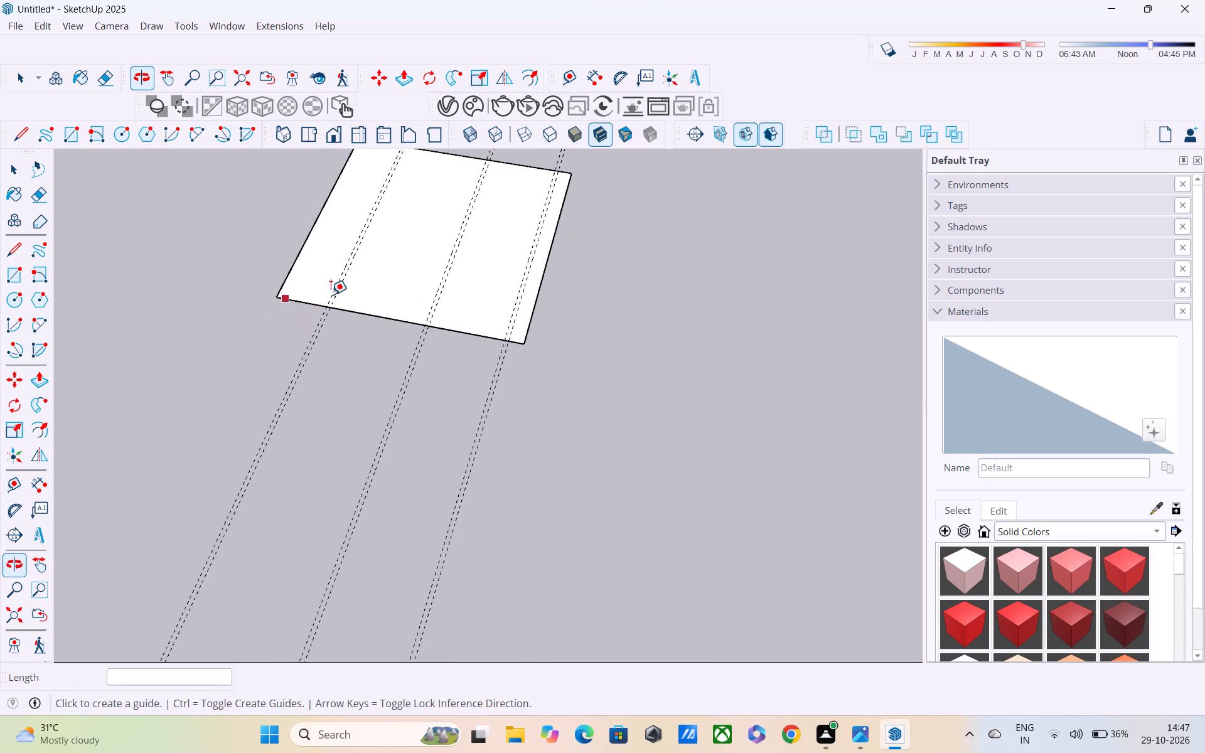
scroll(433, 314, up, 3)
click(458, 338)
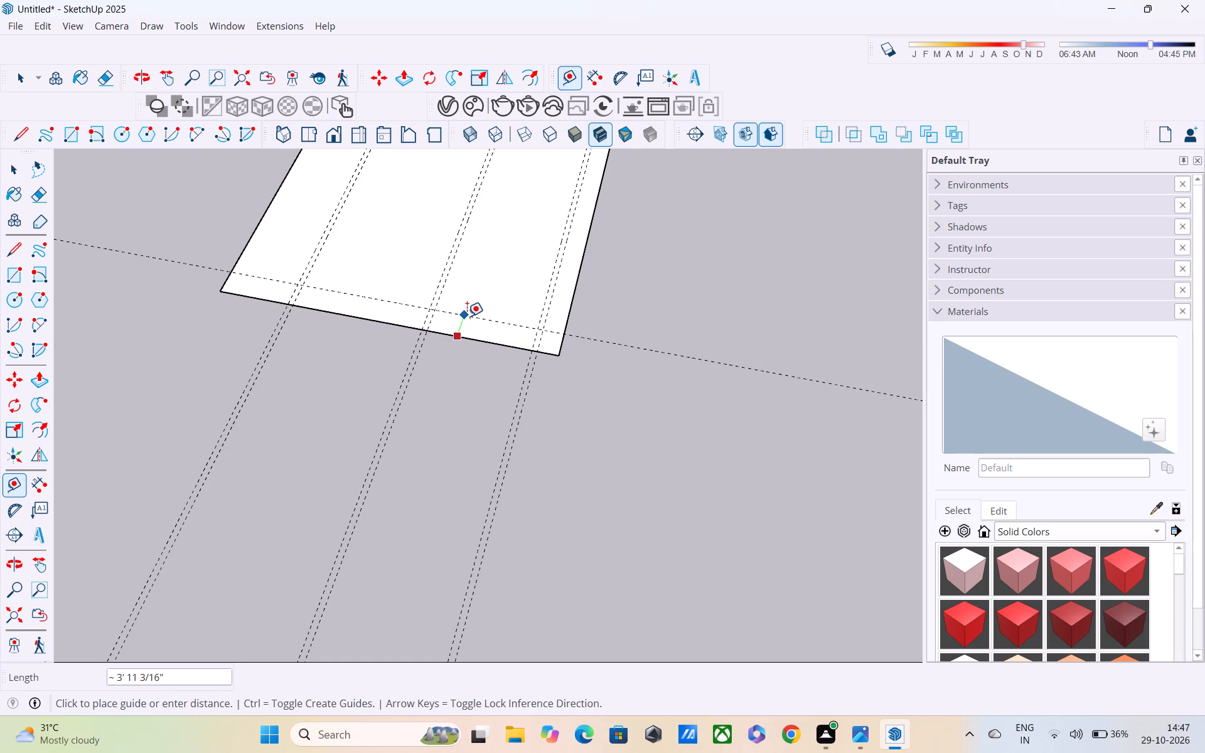
text(10')
key(Return)
shift+middle_drag(474, 314, 476, 329)
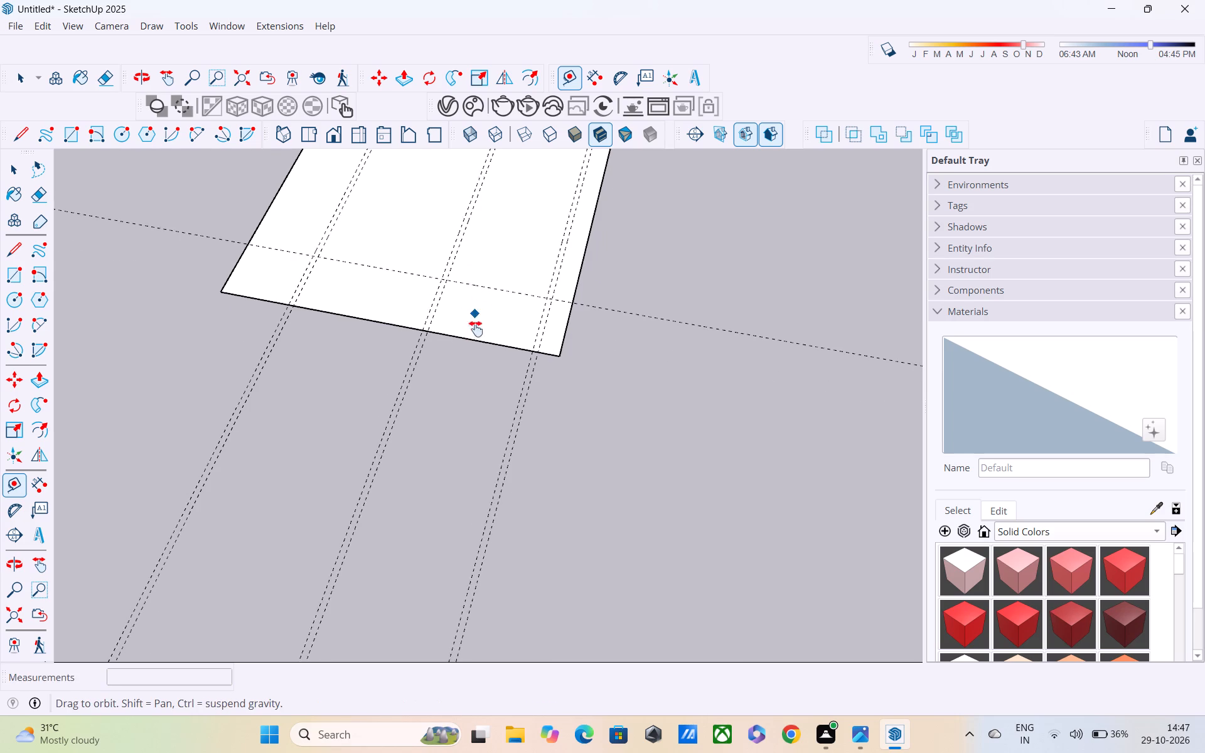
shift+middle_drag(476, 329, 476, 390)
click(486, 356)
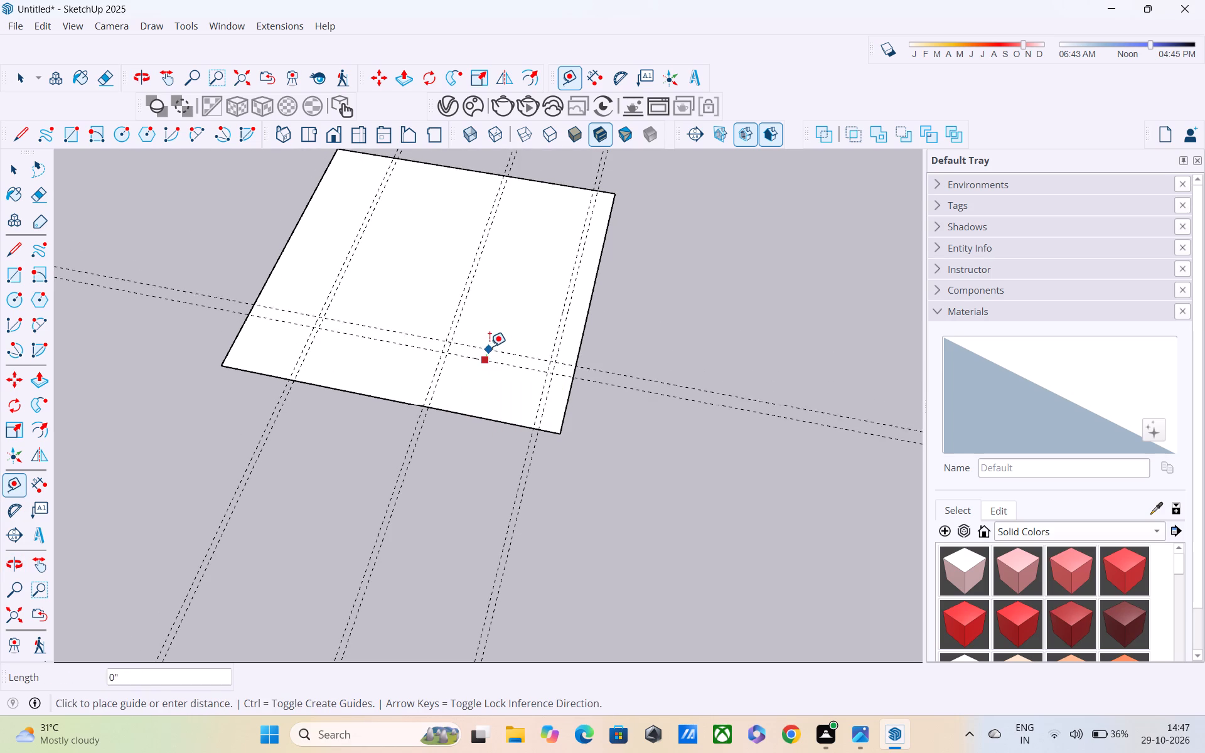
text(9")
key(Return)
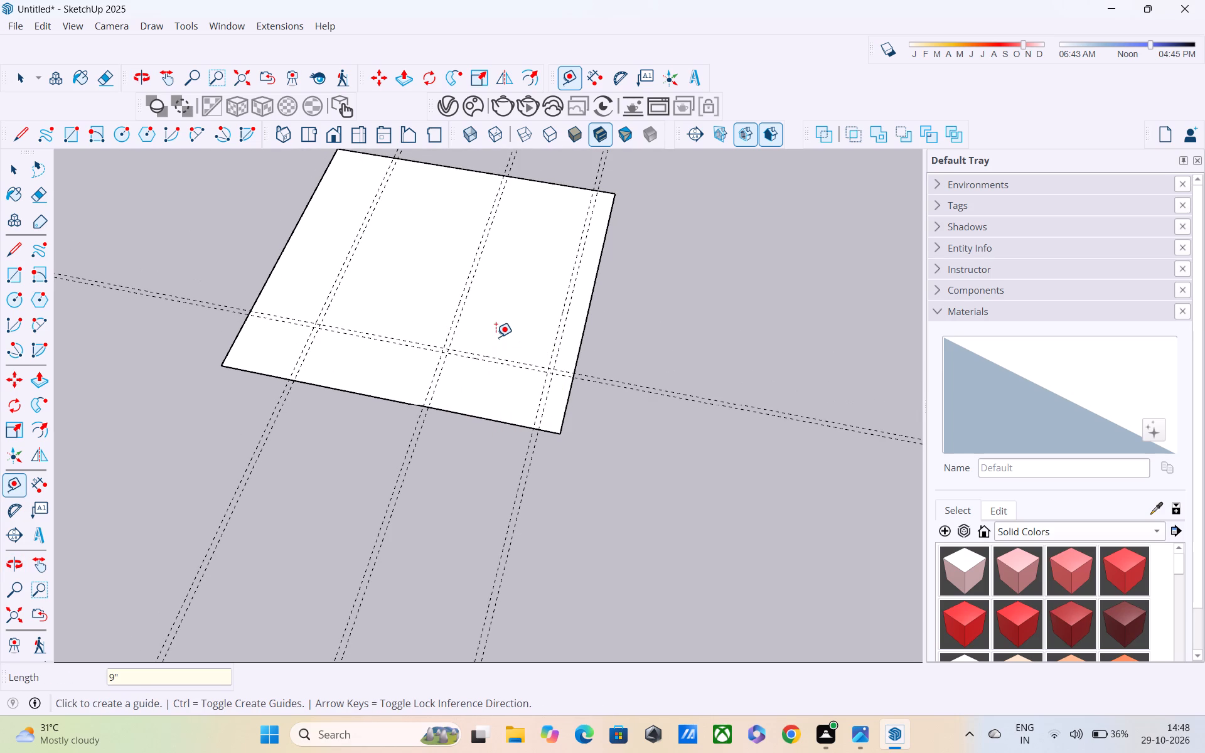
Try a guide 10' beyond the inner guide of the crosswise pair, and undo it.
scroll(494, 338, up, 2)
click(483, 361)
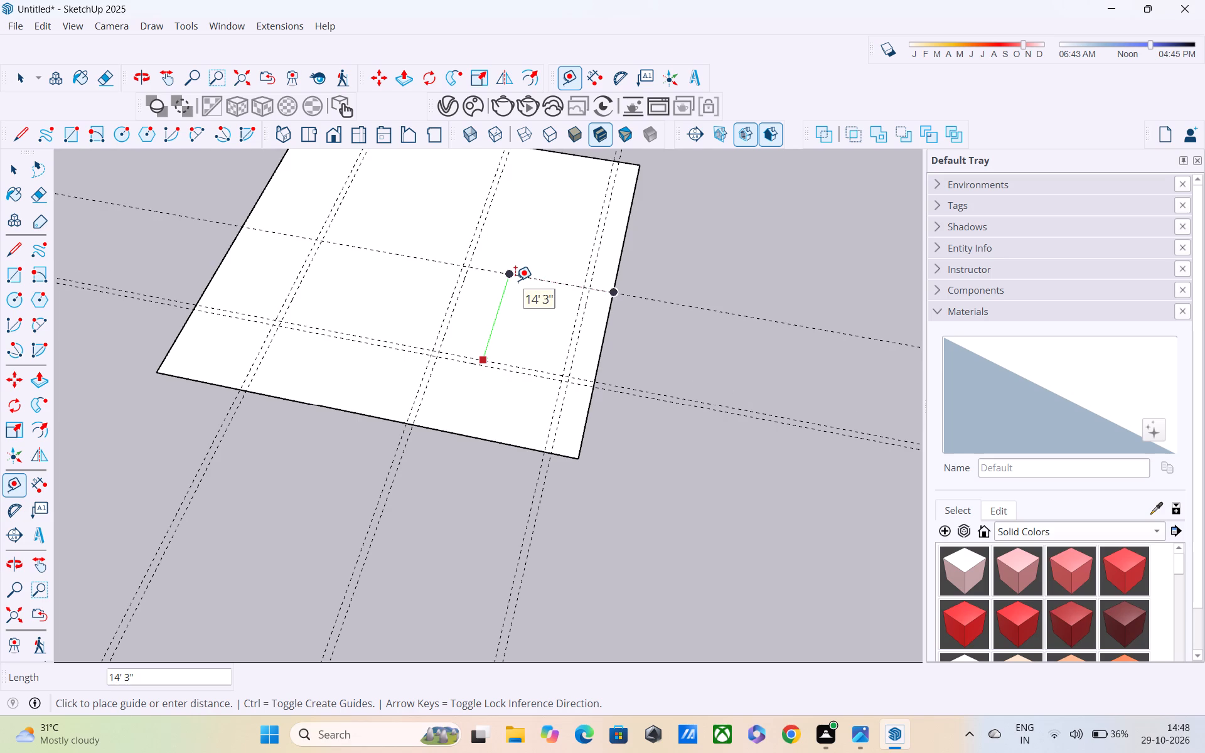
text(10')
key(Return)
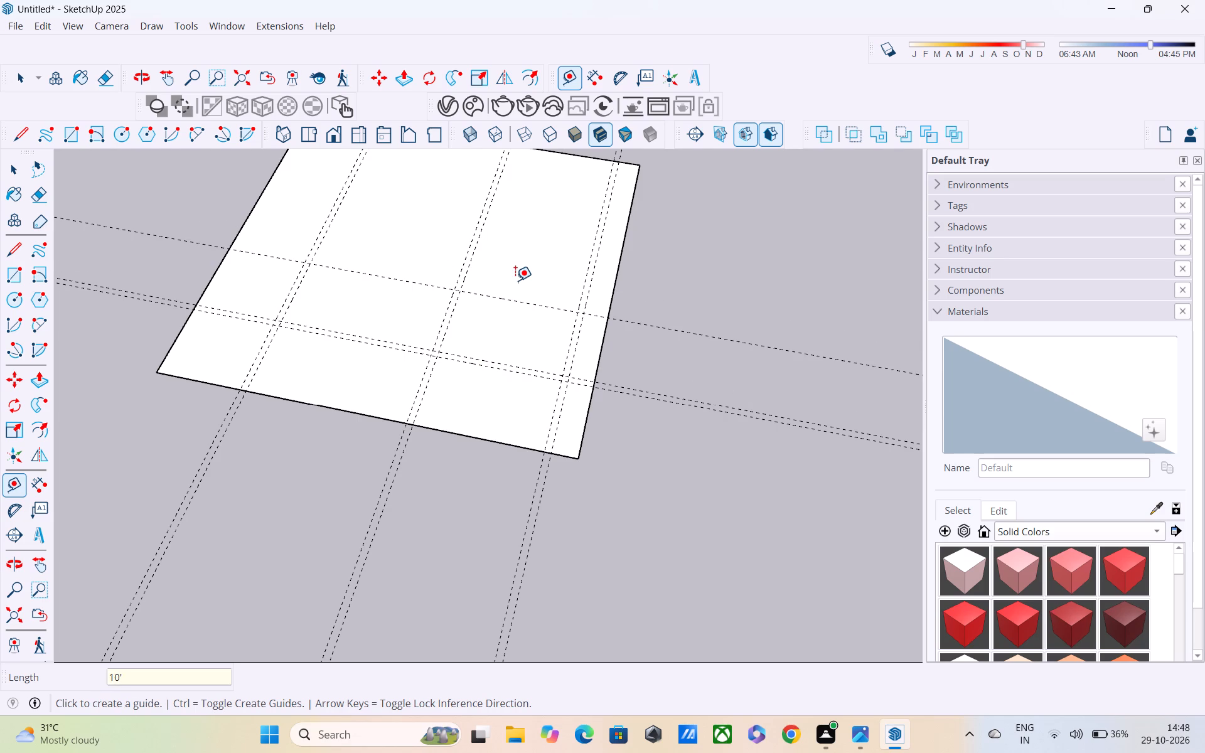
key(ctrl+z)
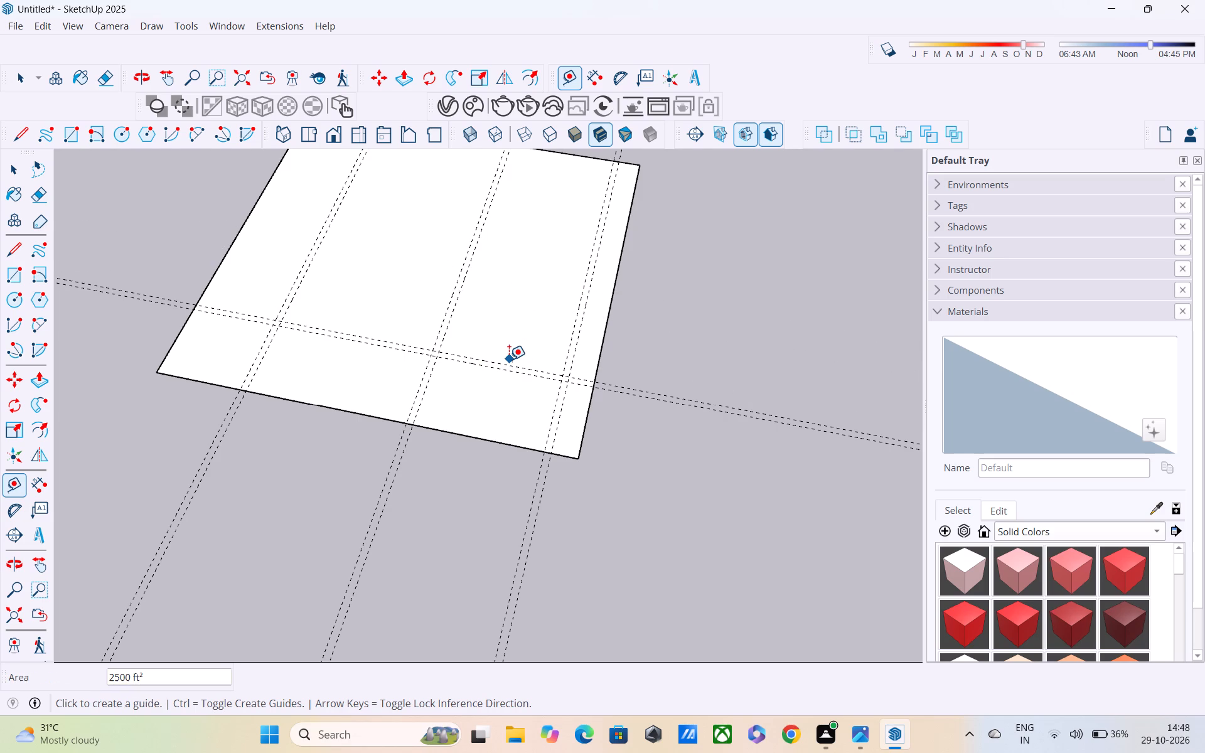
Place a guide 15' beyond the inner guide of the crosswise pair, and a parallel guide 9" beyond it.
click(509, 362)
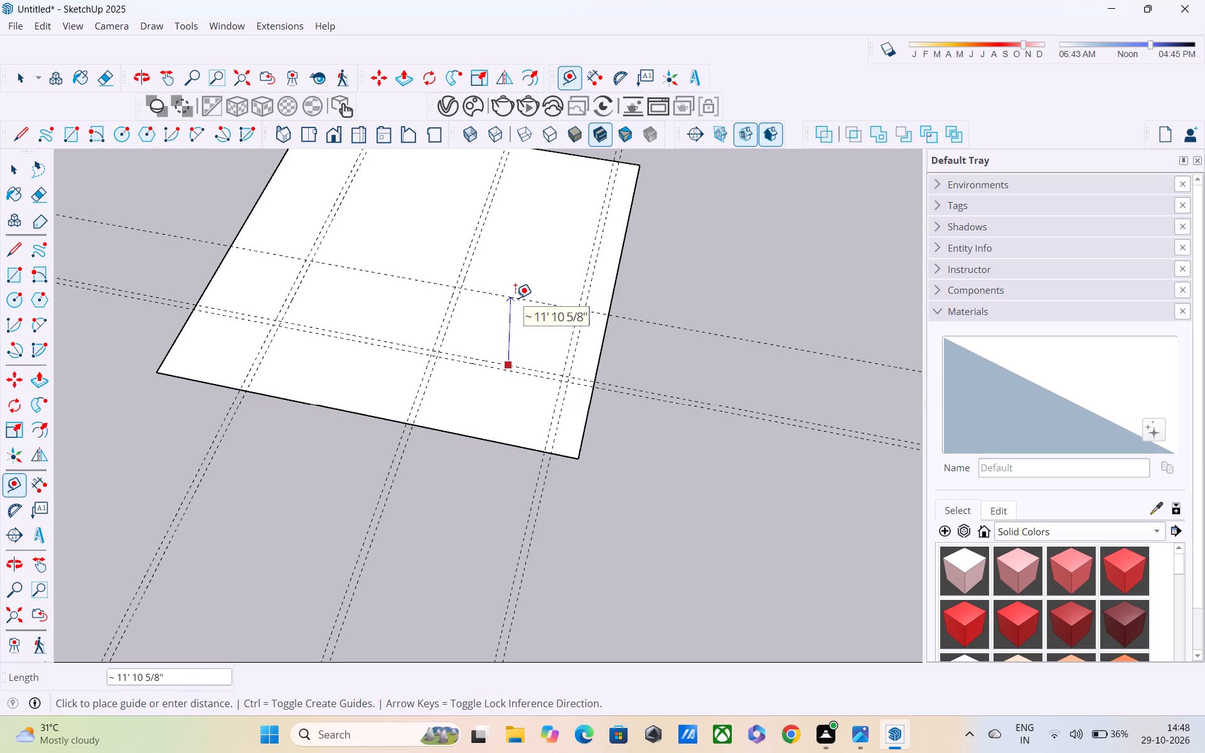
middle_drag(515, 298, 265, 279)
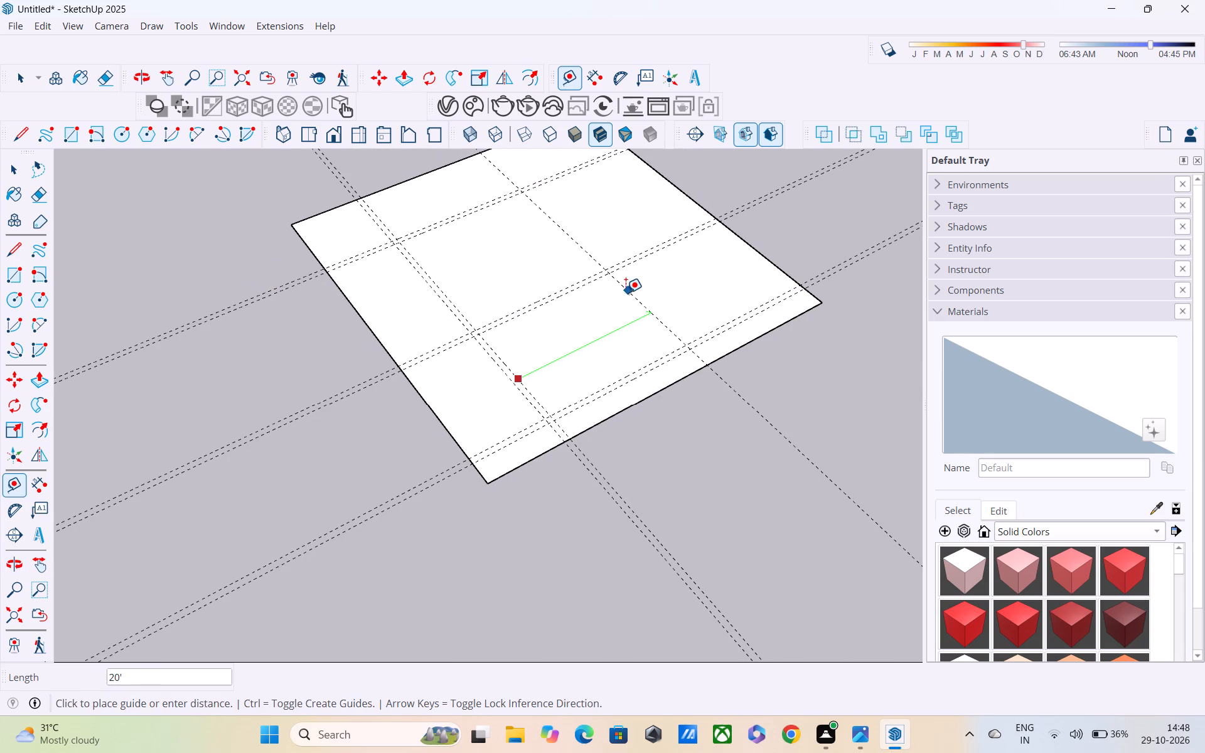
text(15')
key(Return)
scroll(575, 324, up, 3)
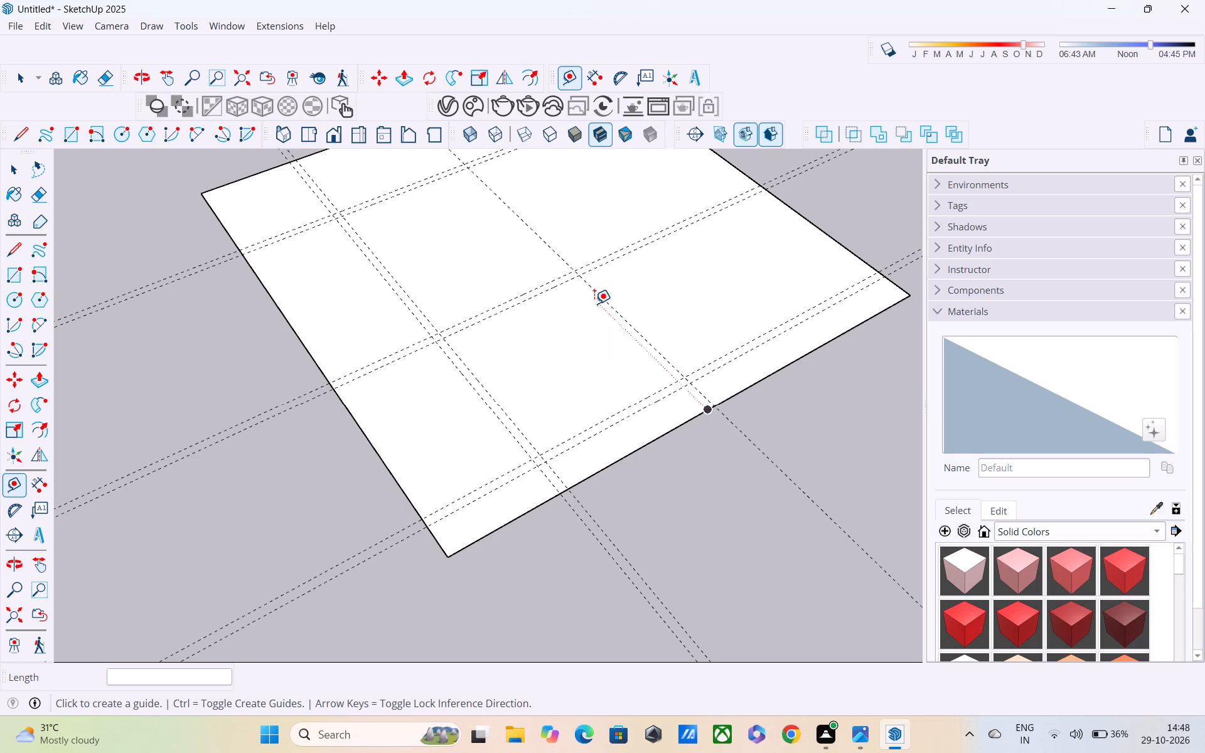
click(613, 312)
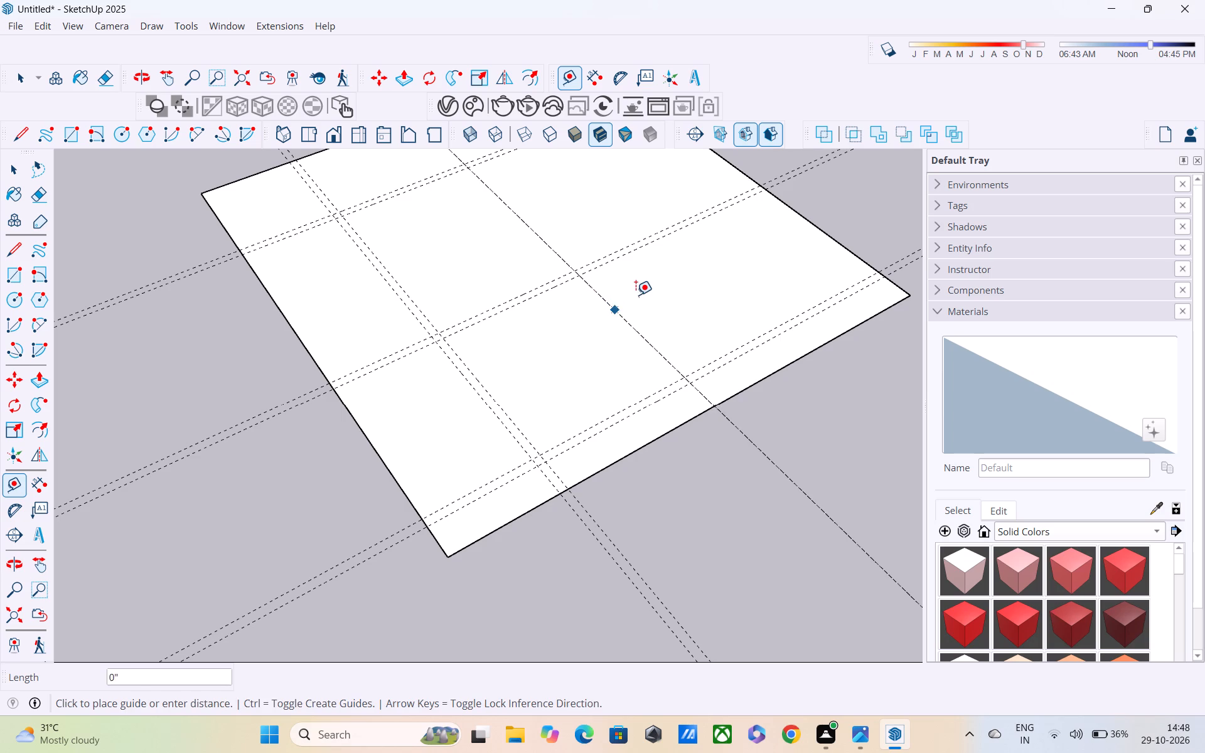
text(9")
key(Return)
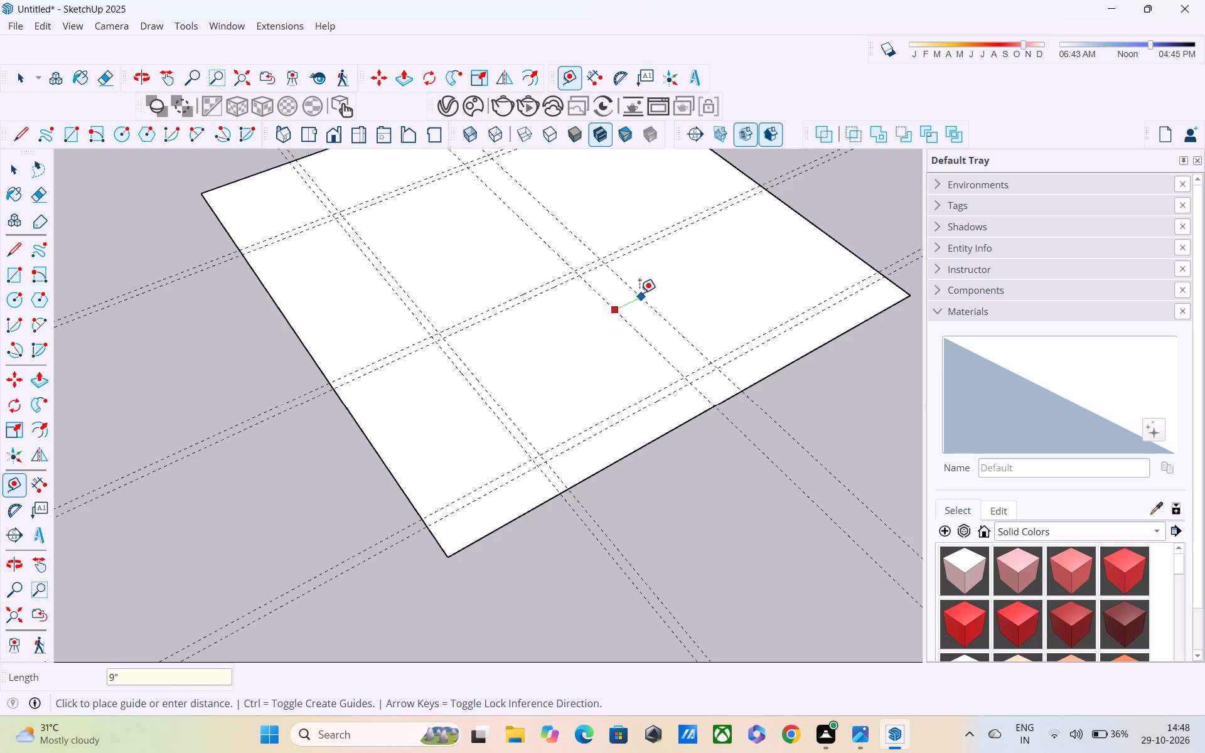
scroll(640, 293, down, 3)
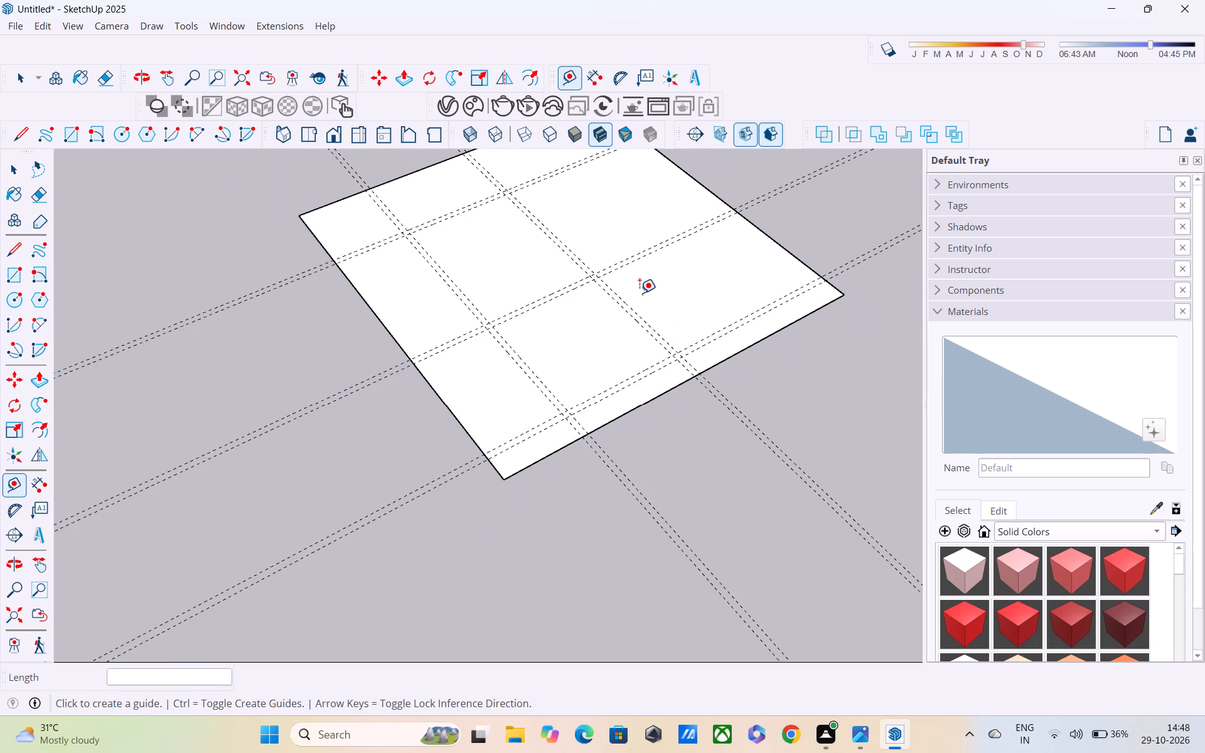
middle_drag(640, 293, 595, 326)
scroll(585, 306, down, 4)
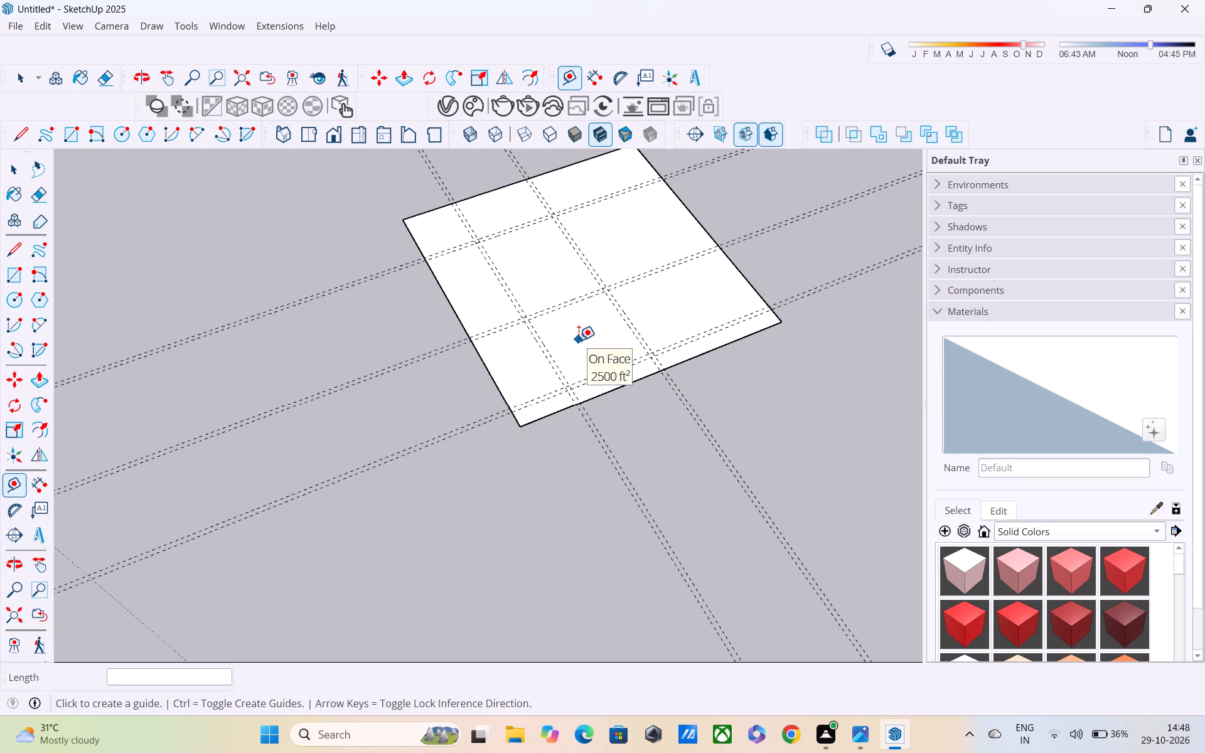
shift+middle_drag(579, 340, 574, 348)
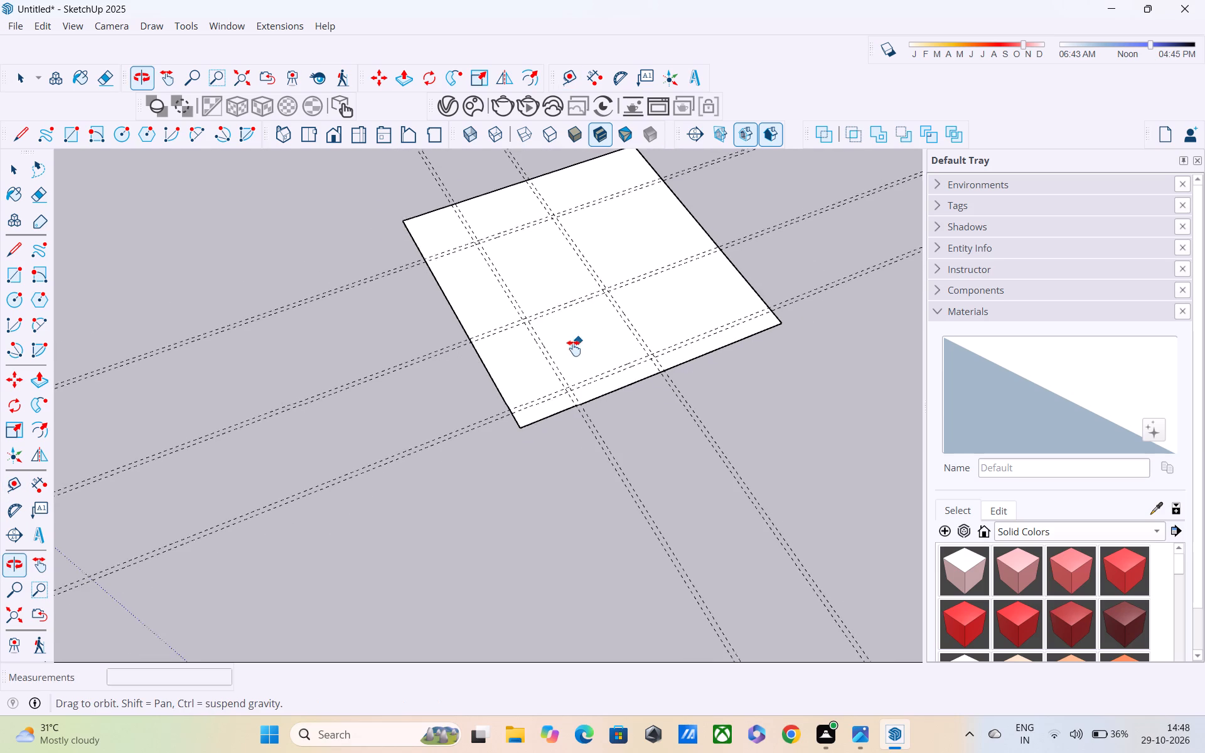
shift+middle_drag(574, 348, 496, 408)
key(space)
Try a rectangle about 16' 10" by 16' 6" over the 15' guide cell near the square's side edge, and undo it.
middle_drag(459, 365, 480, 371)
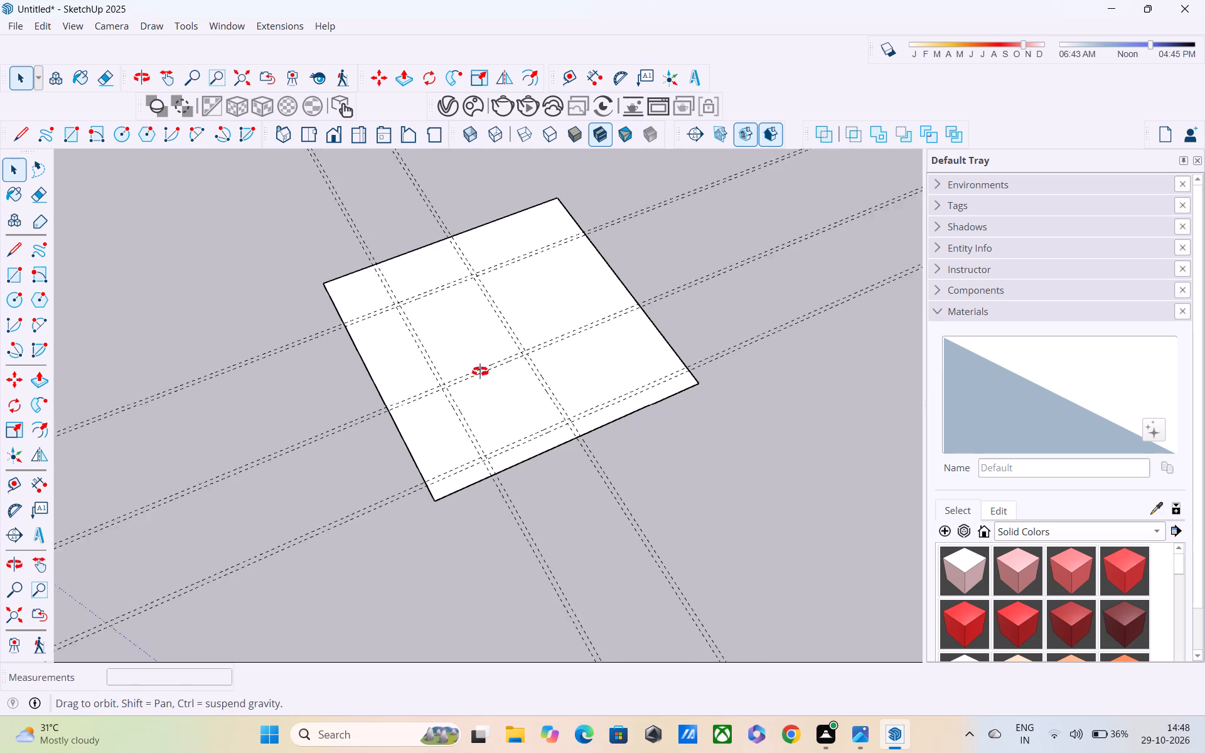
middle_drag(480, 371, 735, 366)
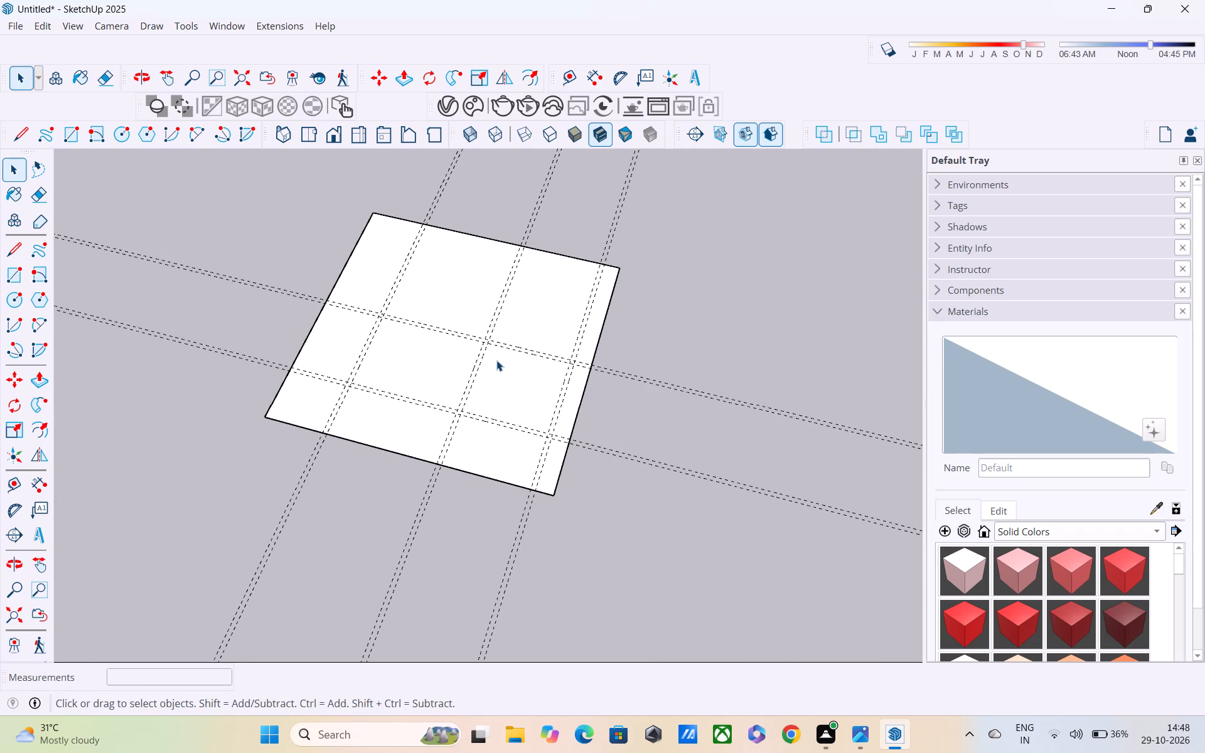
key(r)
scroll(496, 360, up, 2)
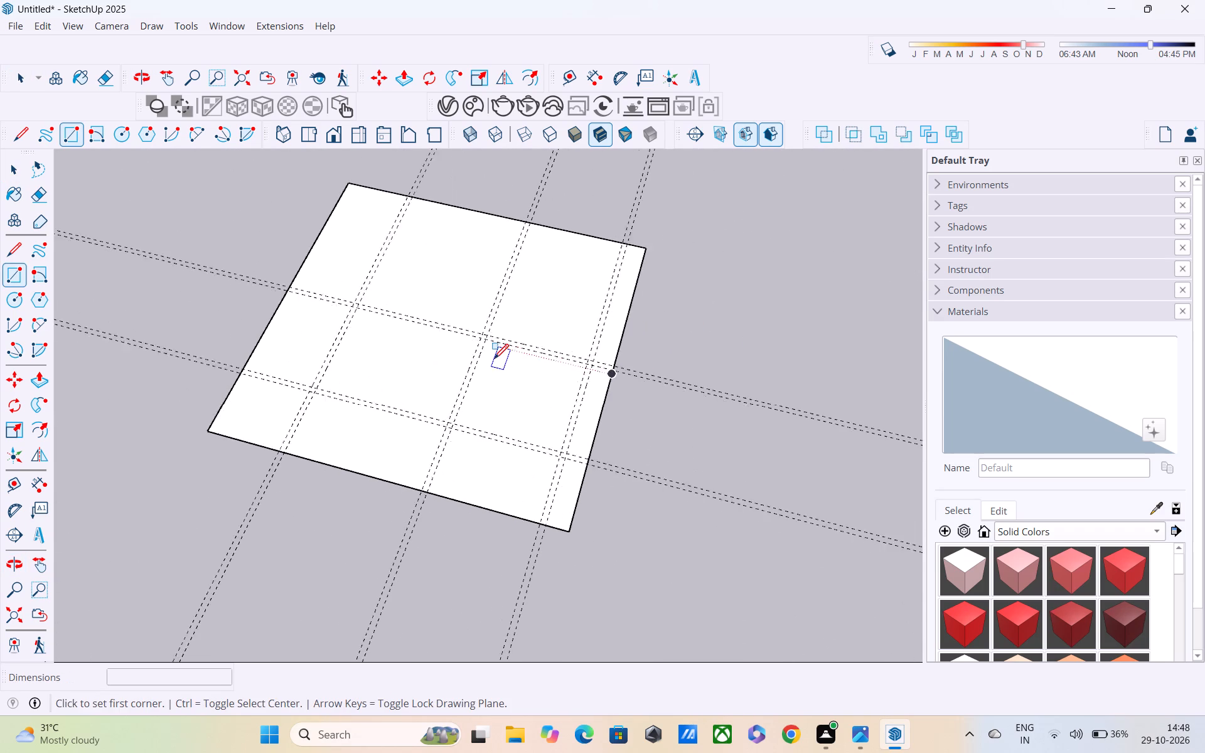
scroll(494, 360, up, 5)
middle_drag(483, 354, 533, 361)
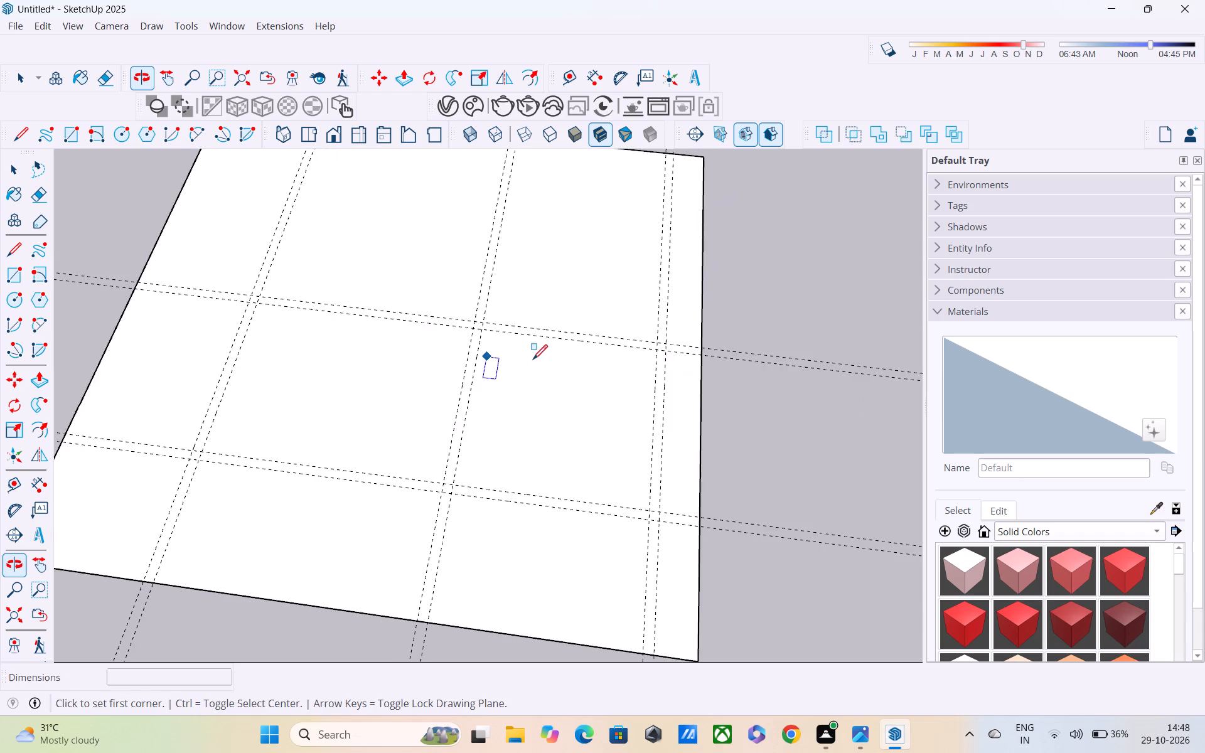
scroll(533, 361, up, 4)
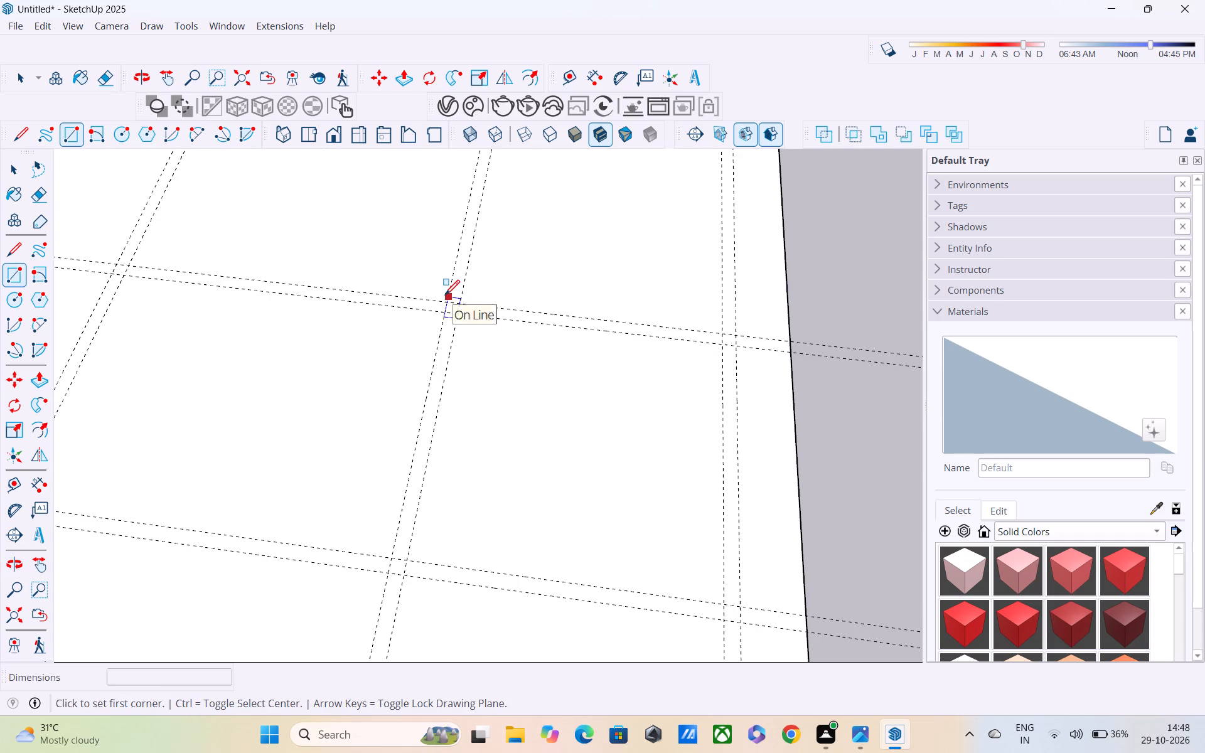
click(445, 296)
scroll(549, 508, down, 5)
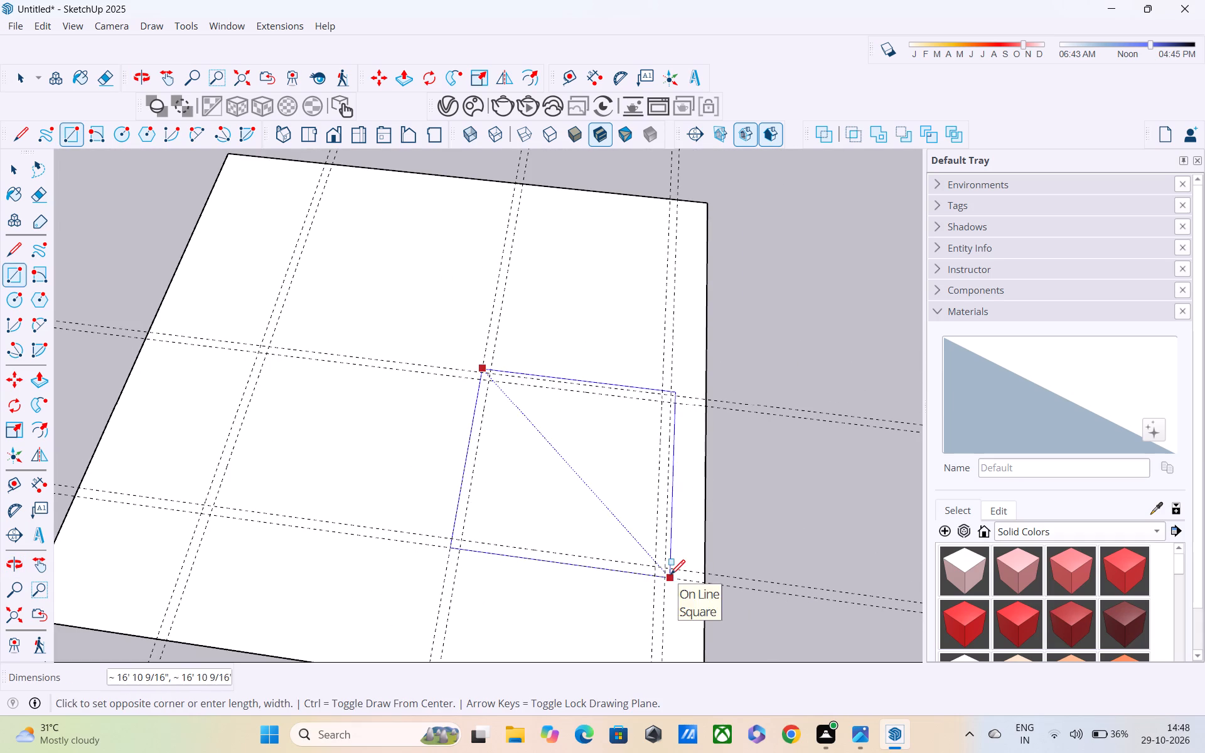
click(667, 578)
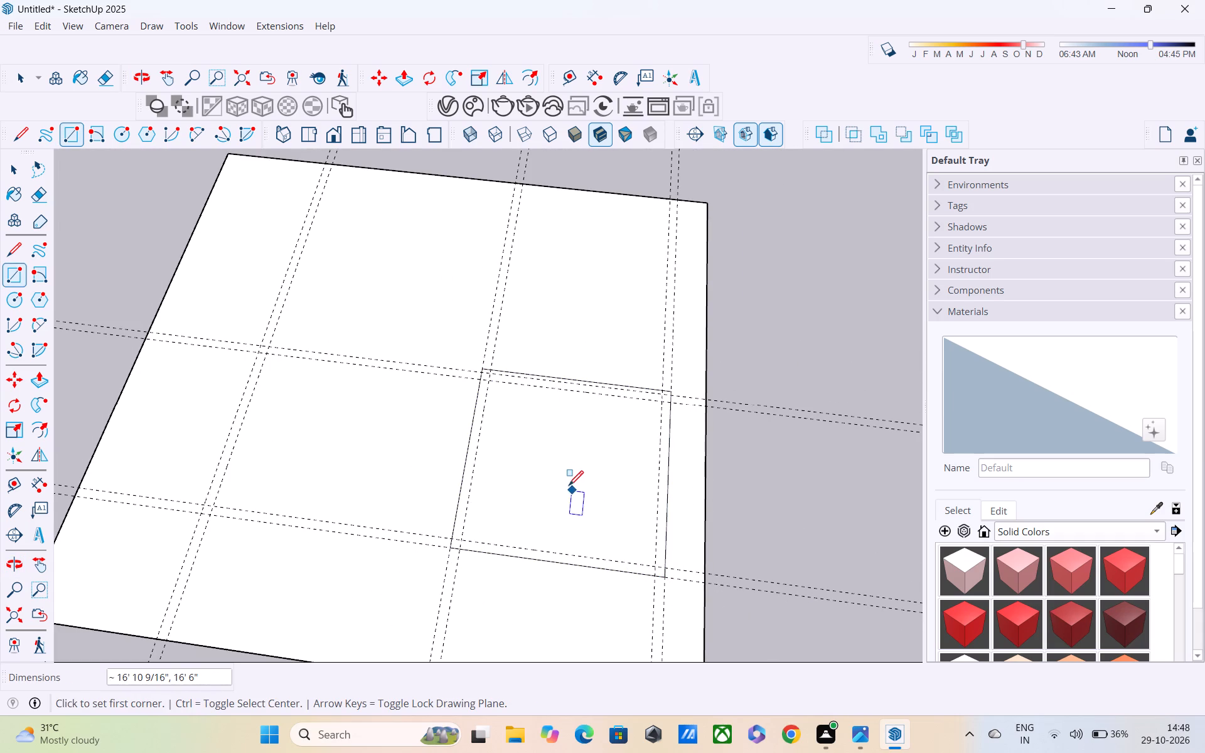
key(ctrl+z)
Draw a 16' 6" square on the outer guide intersections of the 15' cell, and a second rectangle inside it on the inner guide intersections.
scroll(507, 412, up, 3)
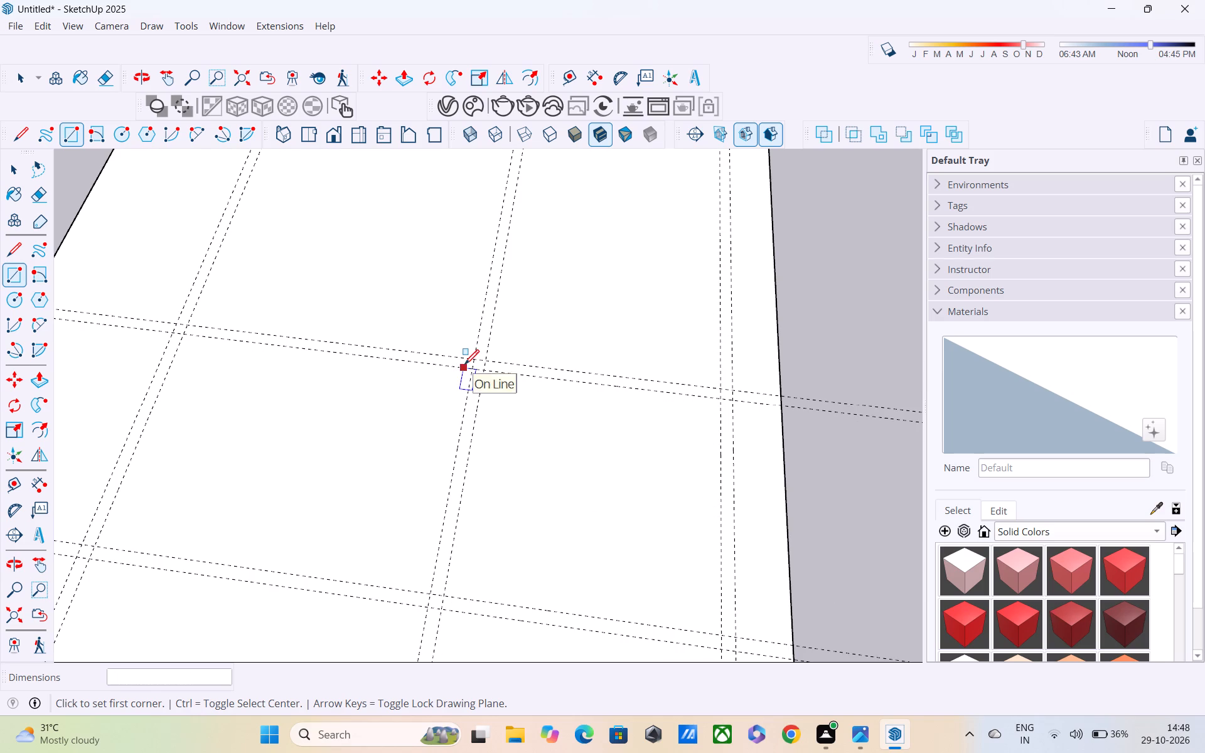
click(473, 358)
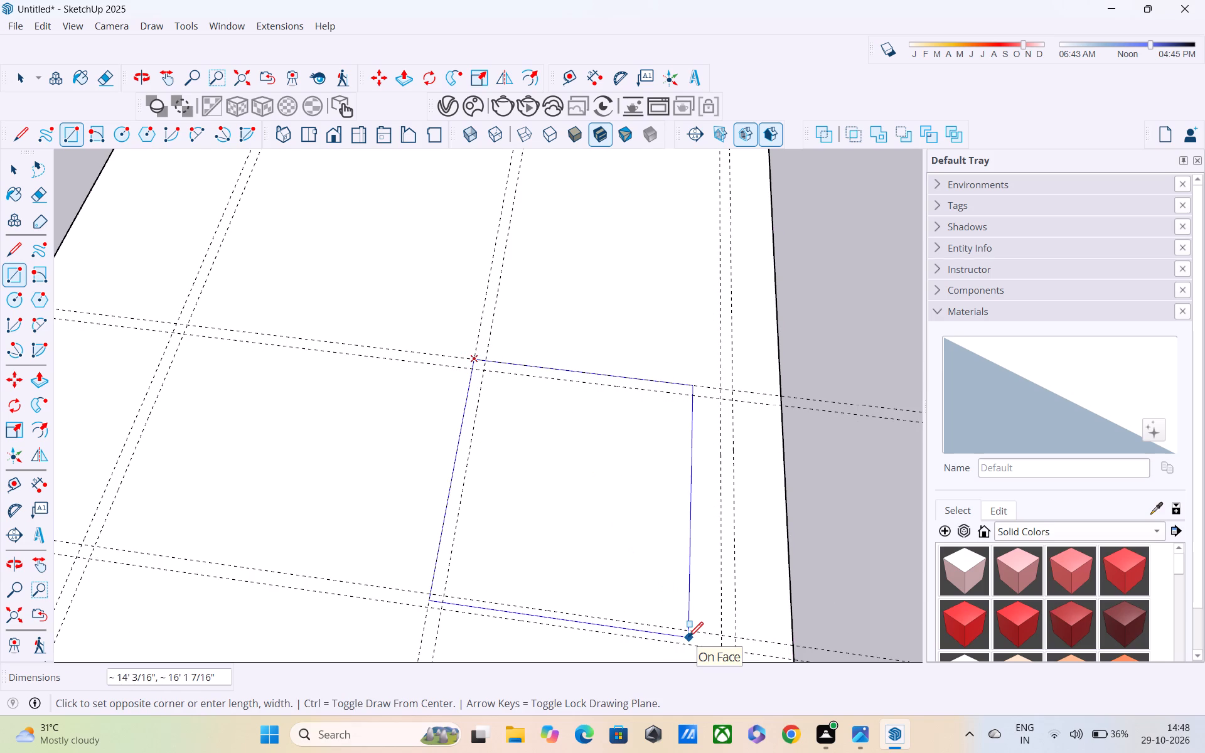
shift+middle_drag(688, 638, 633, 469)
click(678, 479)
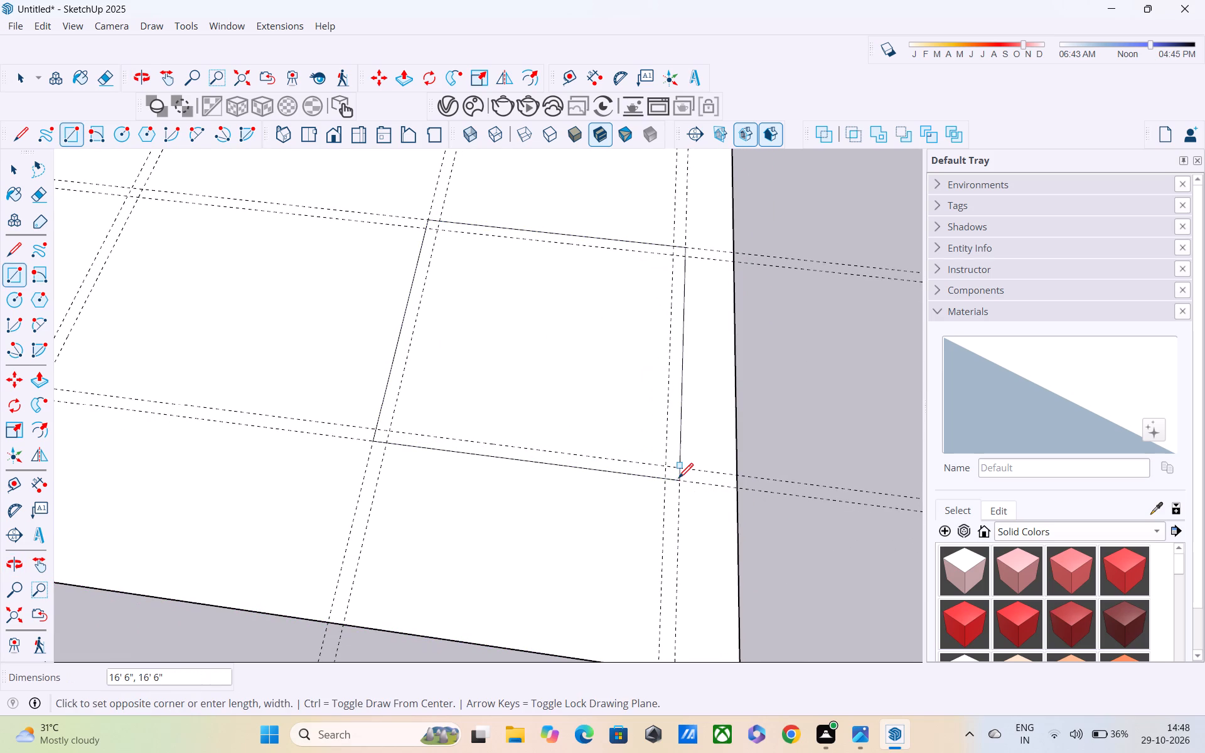
click(439, 231)
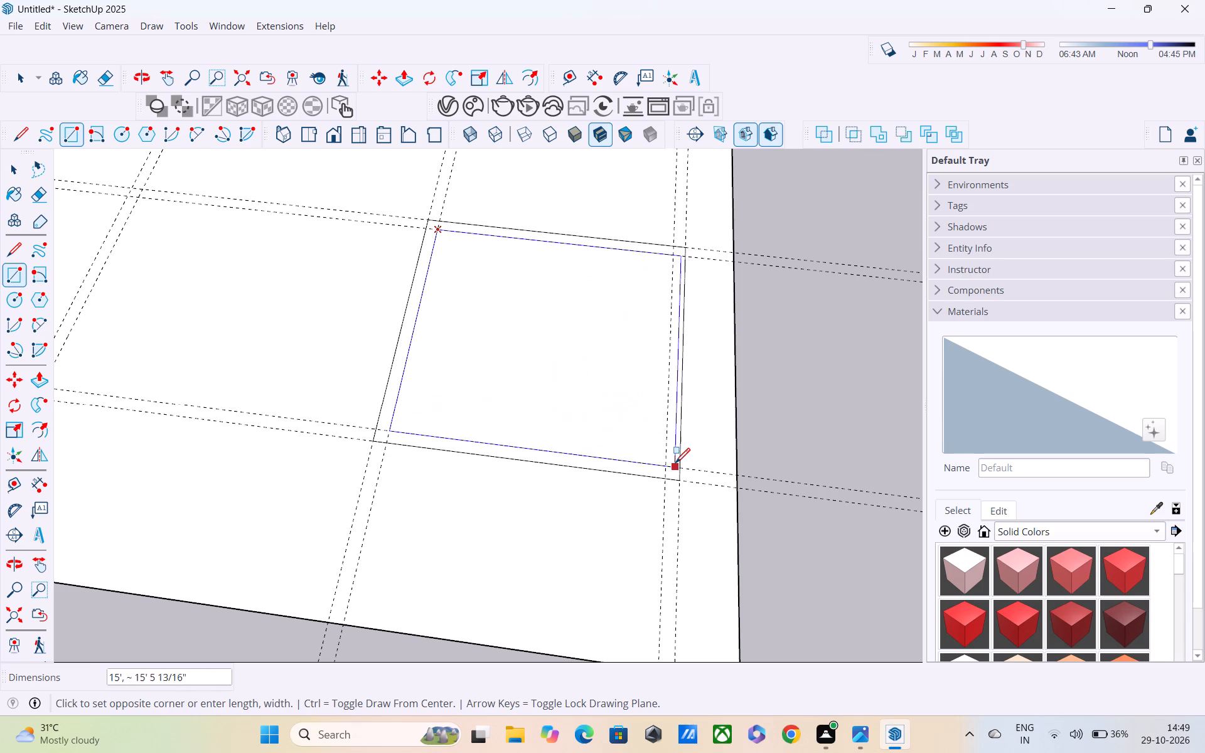
click(669, 465)
scroll(616, 441, down, 4)
key(space)
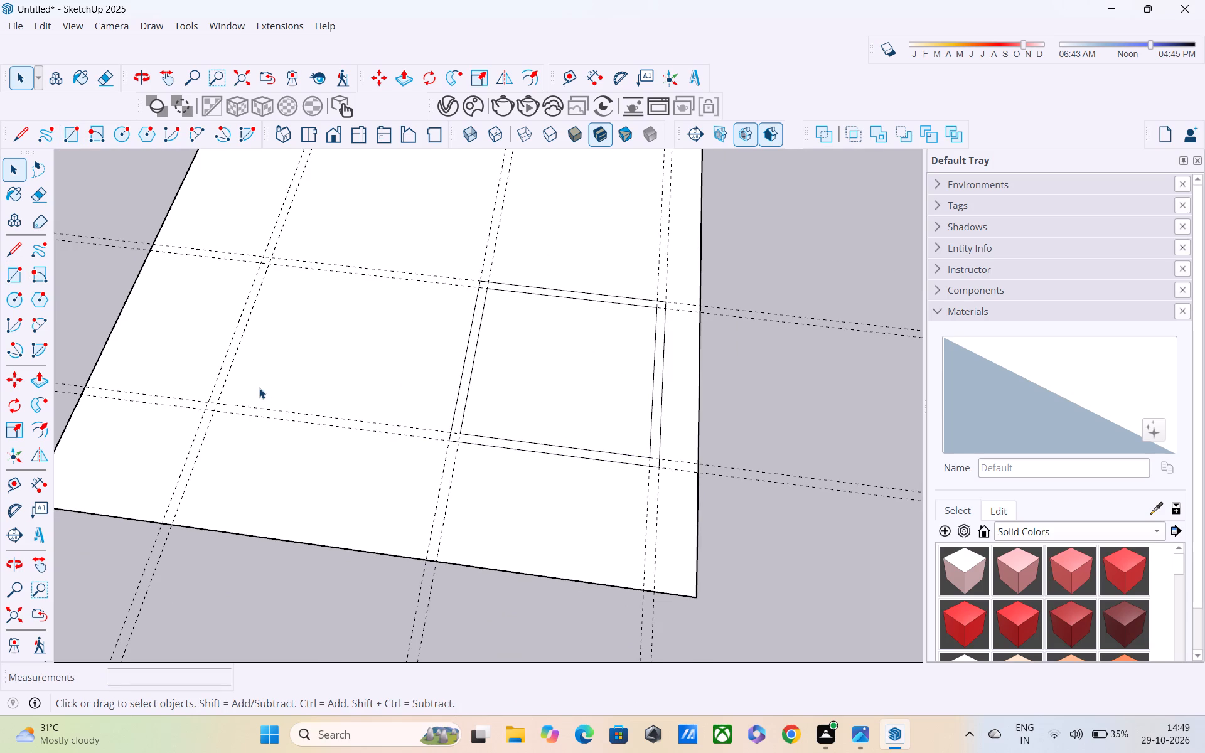
Place a crosswise guide 2' inside the square's far edge, and a parallel guide 9" further in.
shift+middle_drag(266, 391, 405, 467)
scroll(415, 452, down, 5)
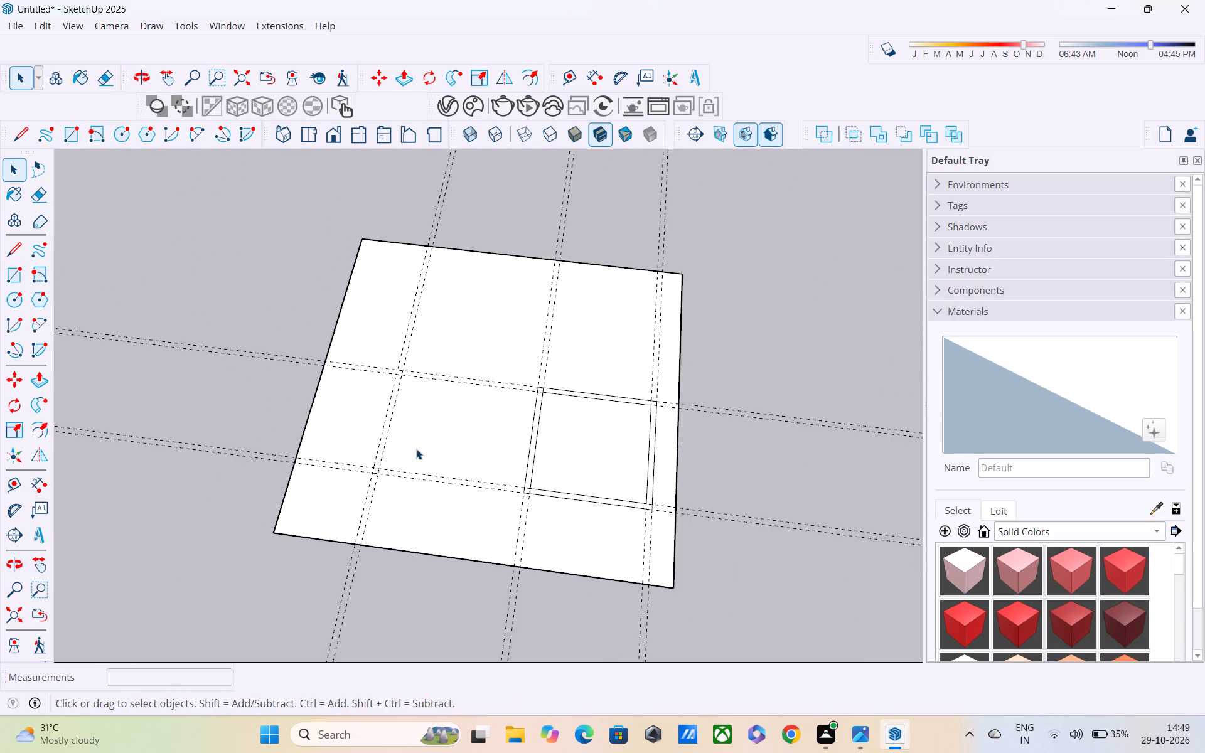
middle_drag(417, 446, 447, 482)
scroll(535, 461, up, 5)
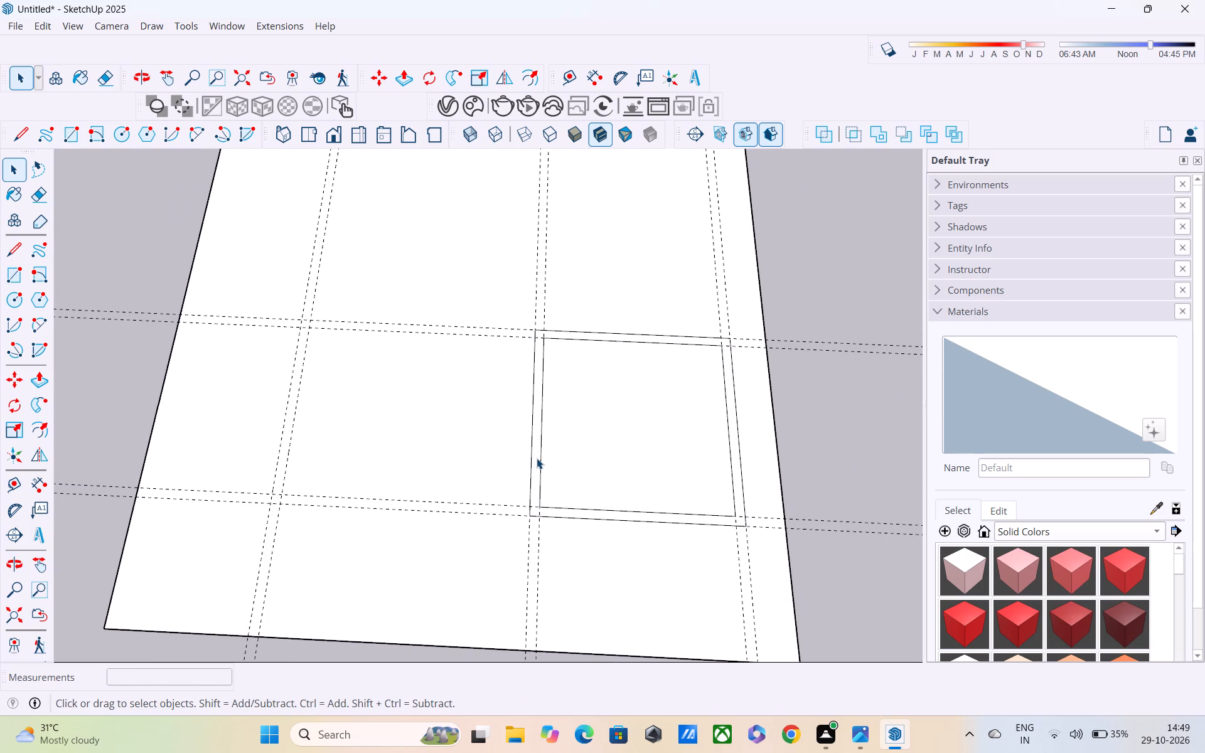
shift+middle_drag(532, 457, 544, 553)
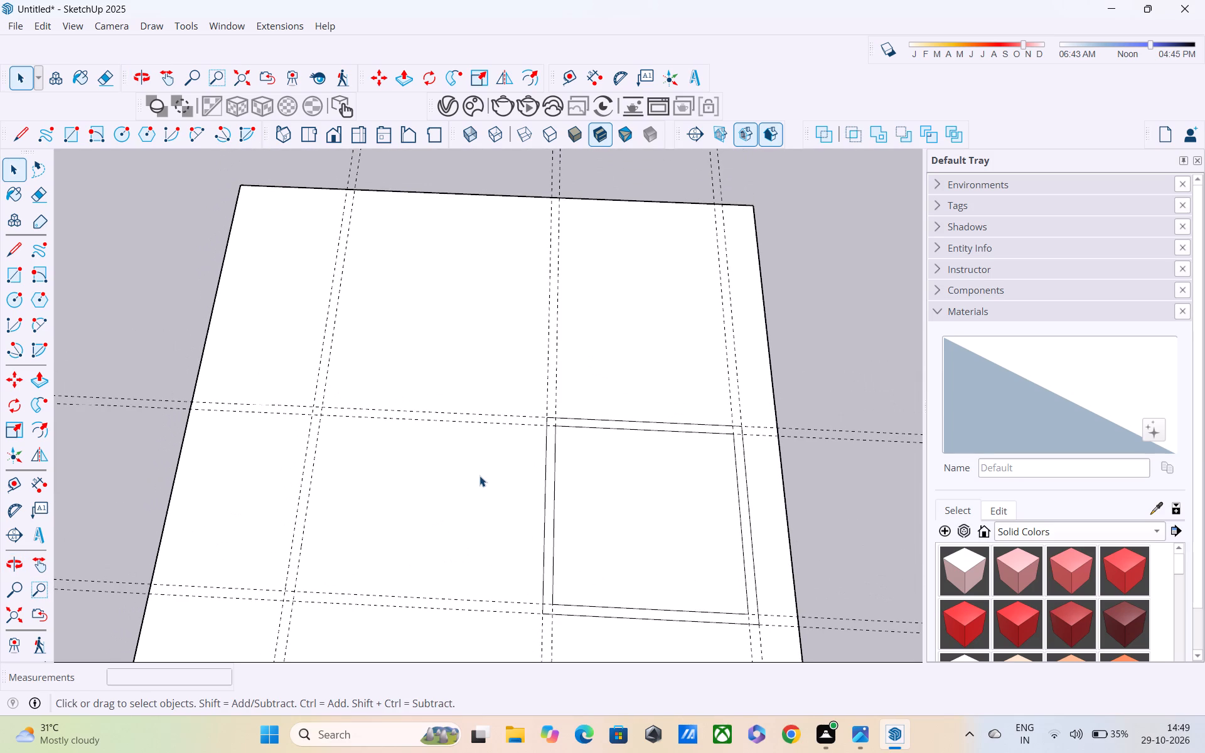
scroll(479, 476, down, 3)
middle_drag(483, 476, 522, 580)
key(t)
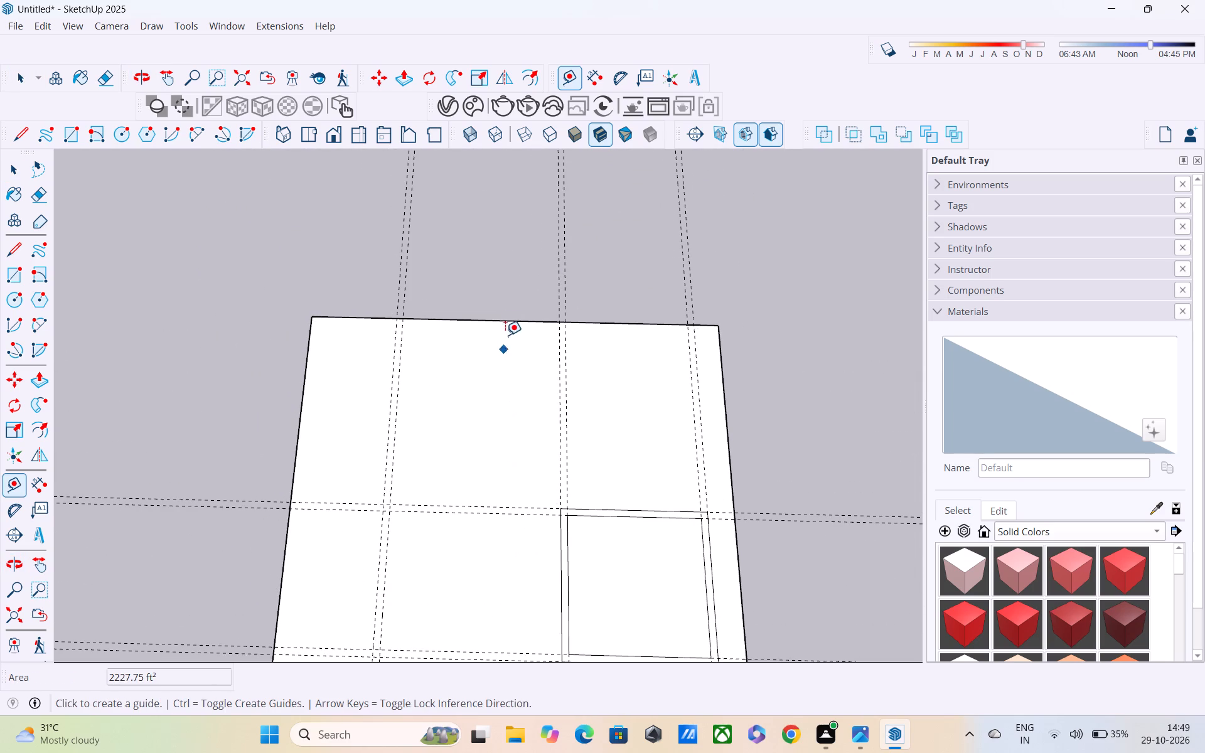
click(505, 321)
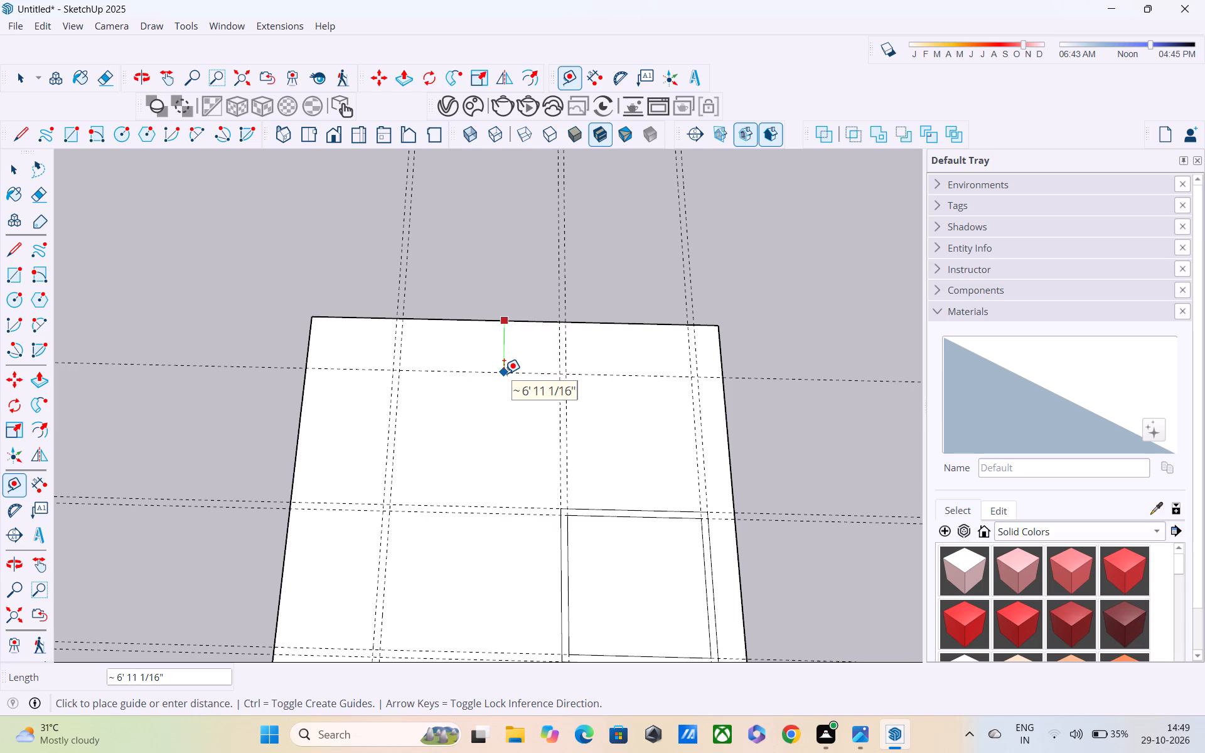
text(2')
key(Return)
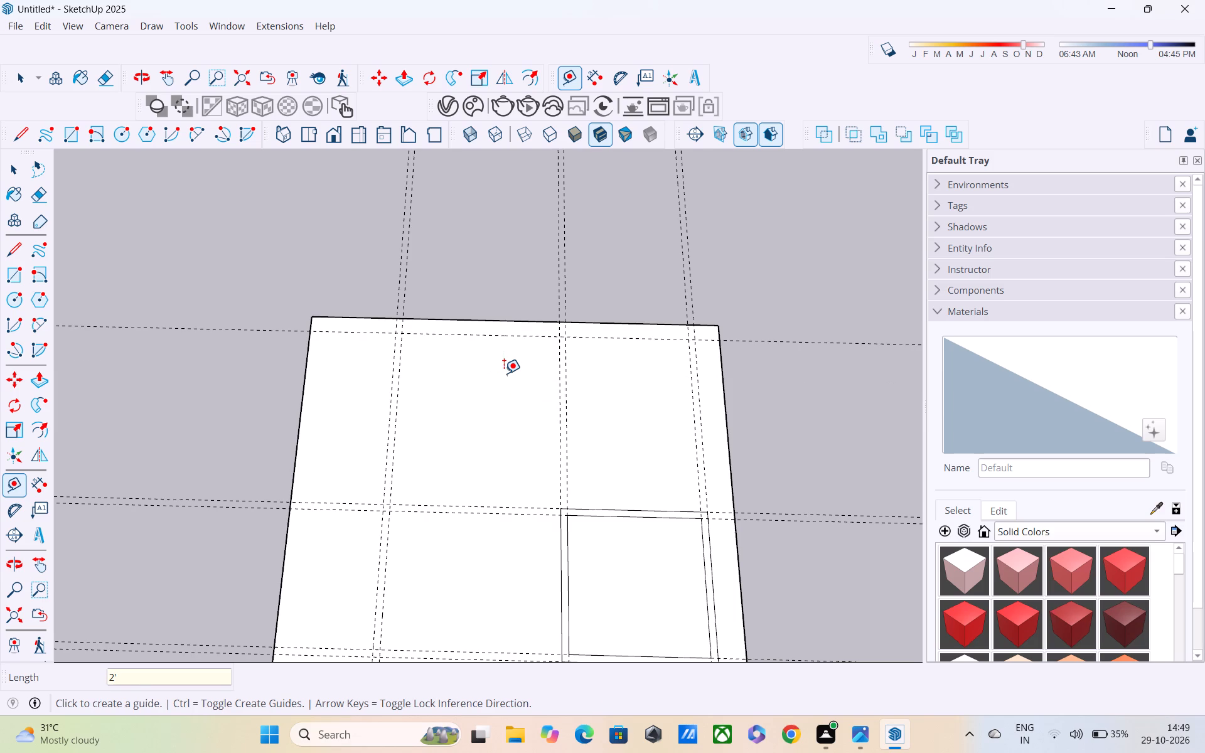
click(502, 334)
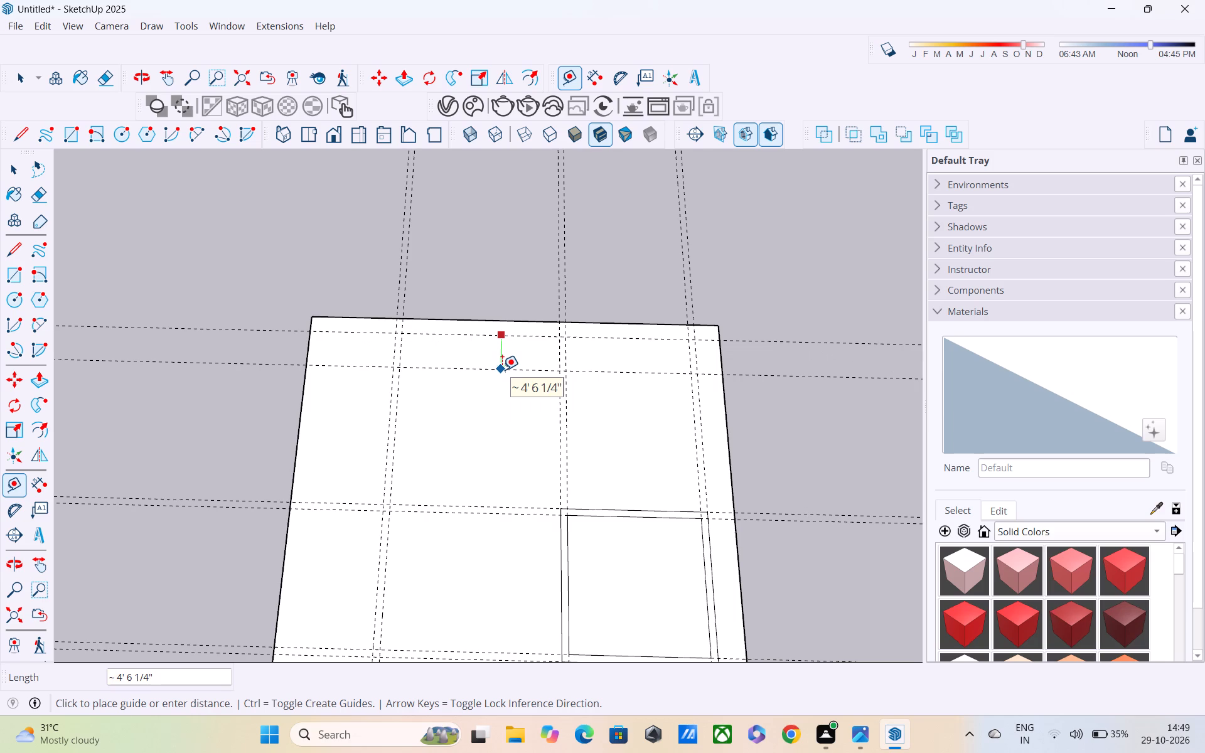
text(9")
key(Return)
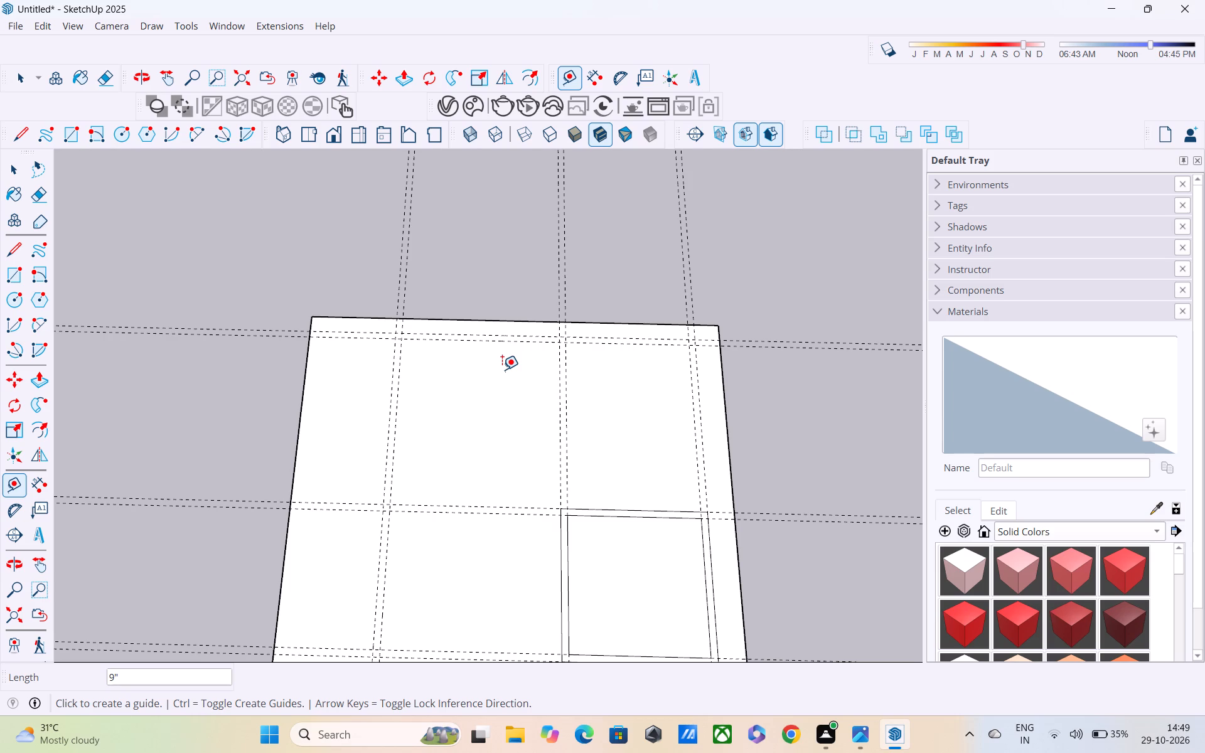
Examine the guide layout and the double outline on the ground square from several angles.
scroll(502, 370, down, 1)
middle_drag(509, 606, 377, 485)
scroll(377, 485, up, 1)
scroll(377, 485, down, 5)
middle_drag(387, 469, 394, 392)
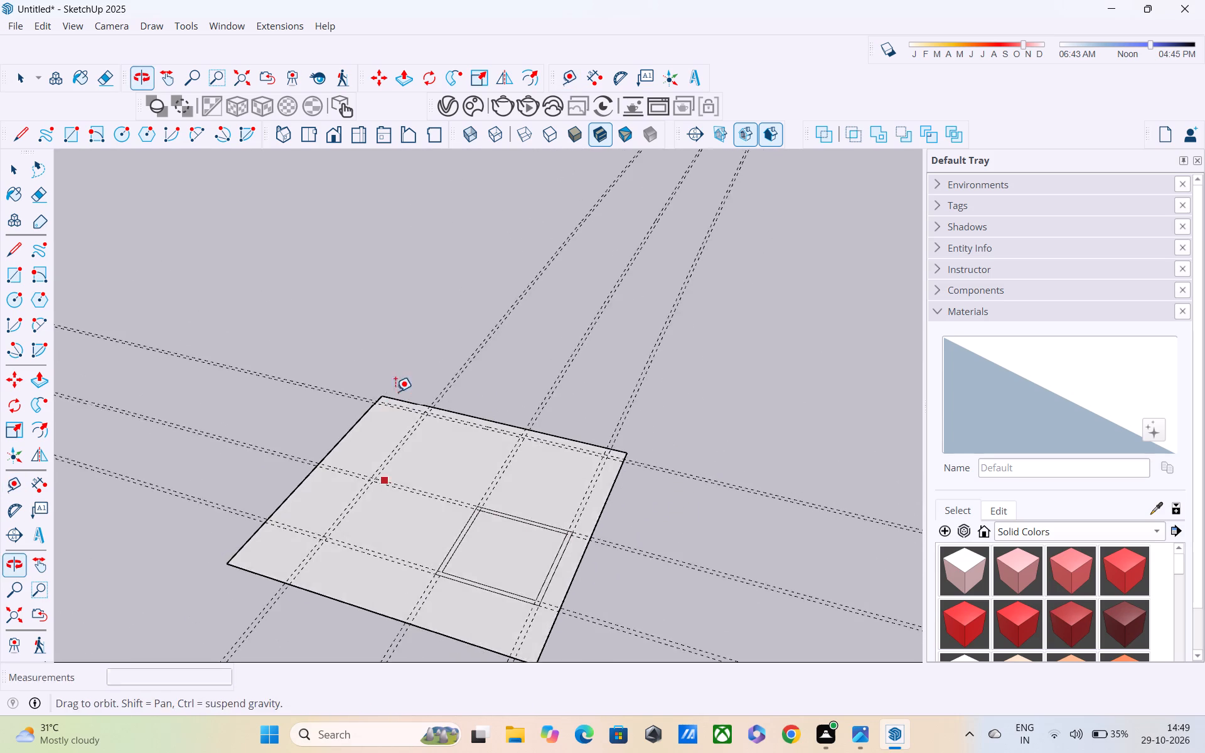
scroll(394, 392, up, 1)
scroll(412, 488, down, 1)
middle_drag(429, 540, 430, 474)
shift+middle_drag(441, 501, 450, 335)
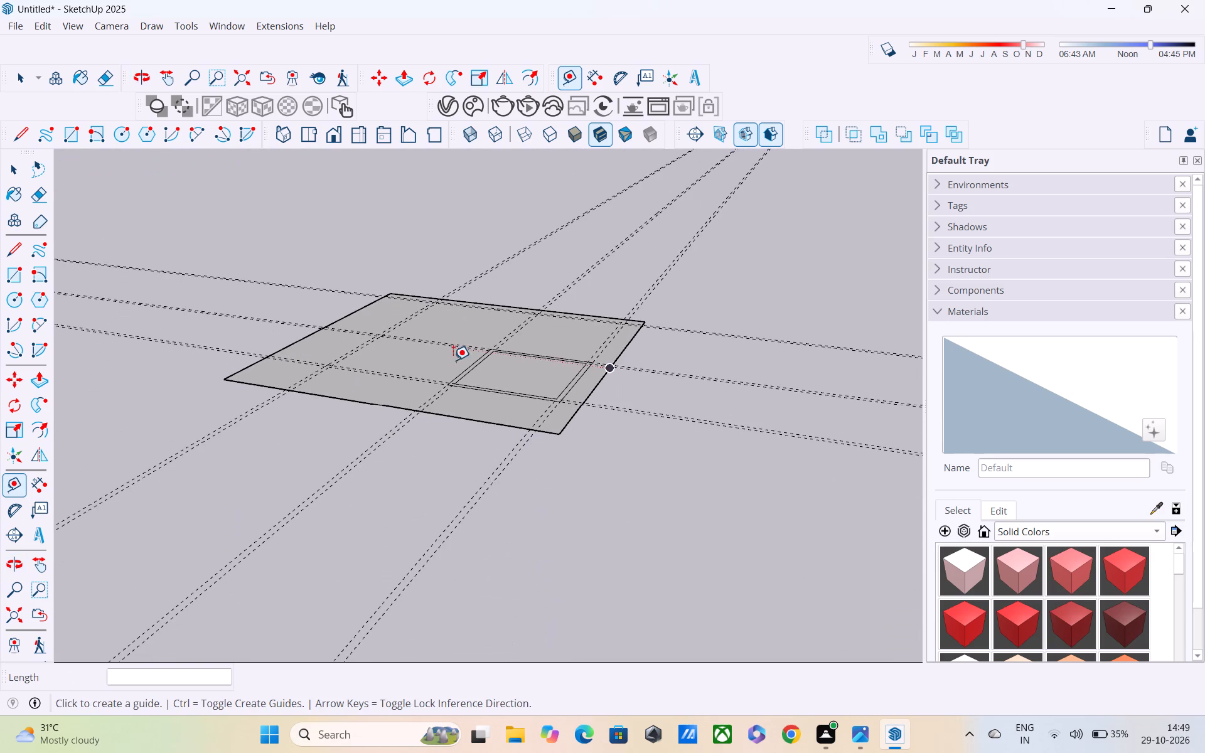
shift+middle_drag(460, 368, 540, 481)
scroll(533, 498, up, 4)
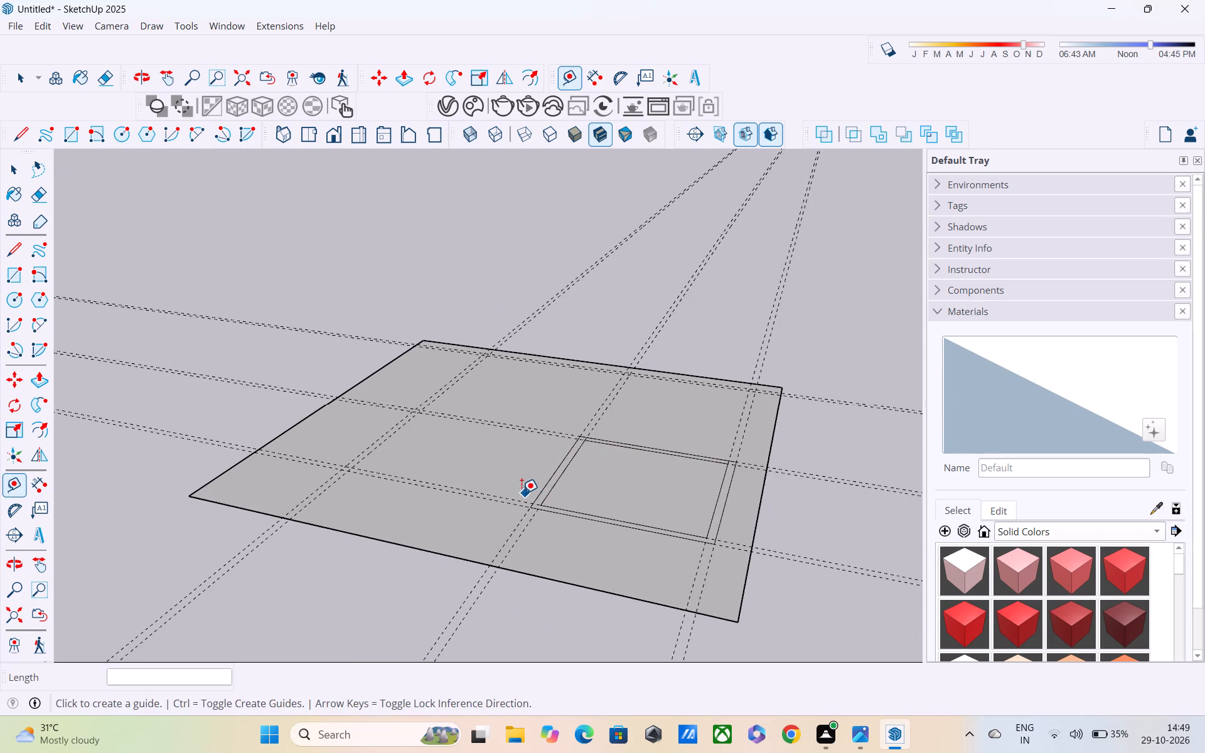
key(Escape)
scroll(469, 492, down, 1)
middle_drag(498, 544, 518, 575)
key(space)
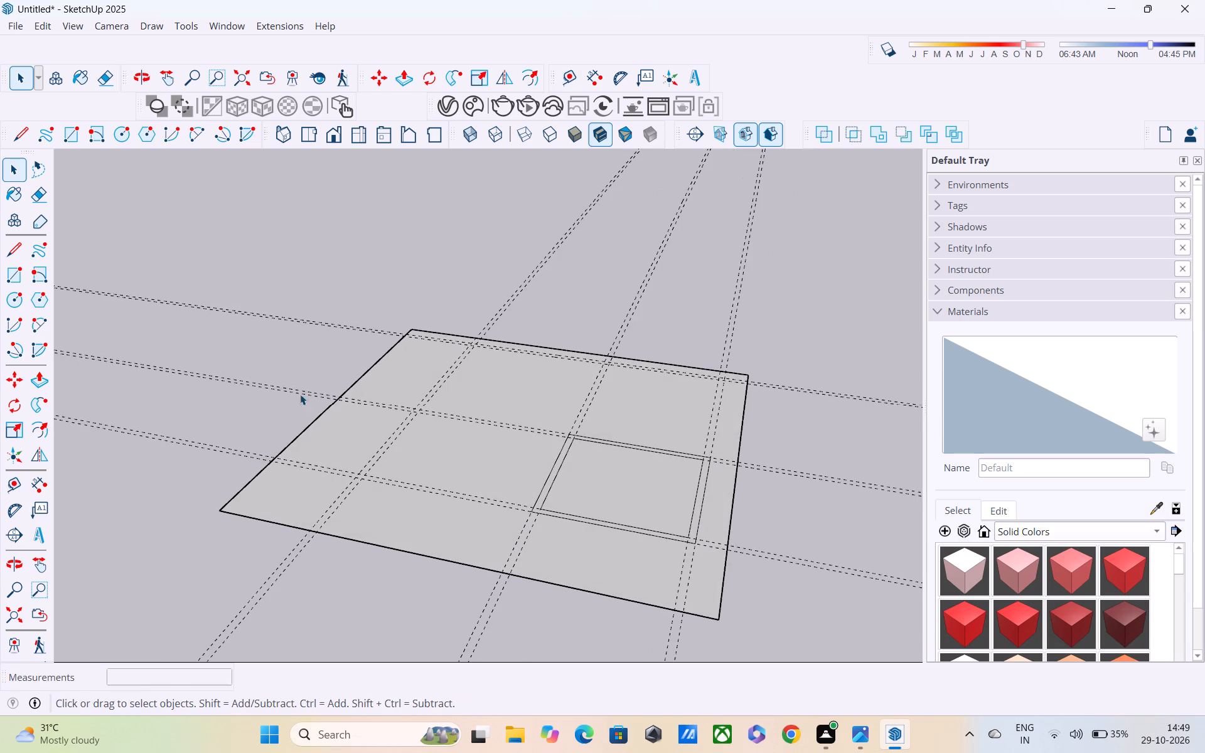
scroll(301, 379, up, 3)
middle_drag(410, 454, 463, 528)
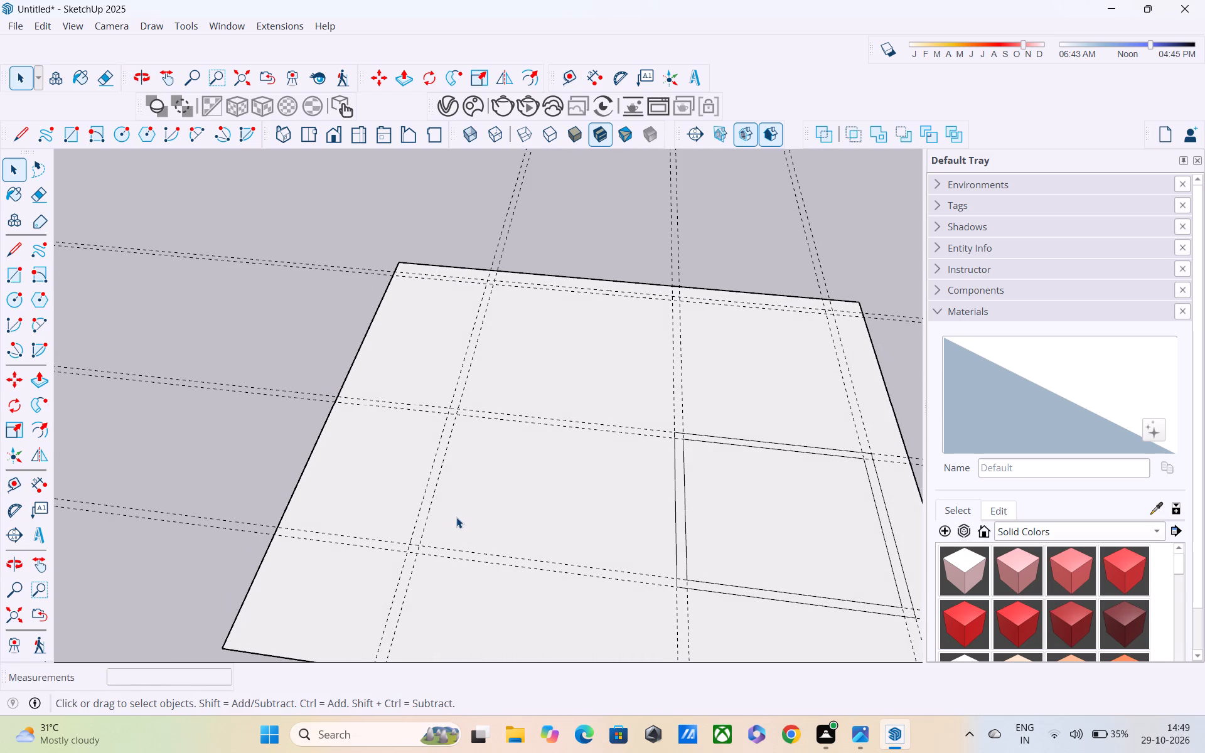
scroll(458, 516, down, 4)
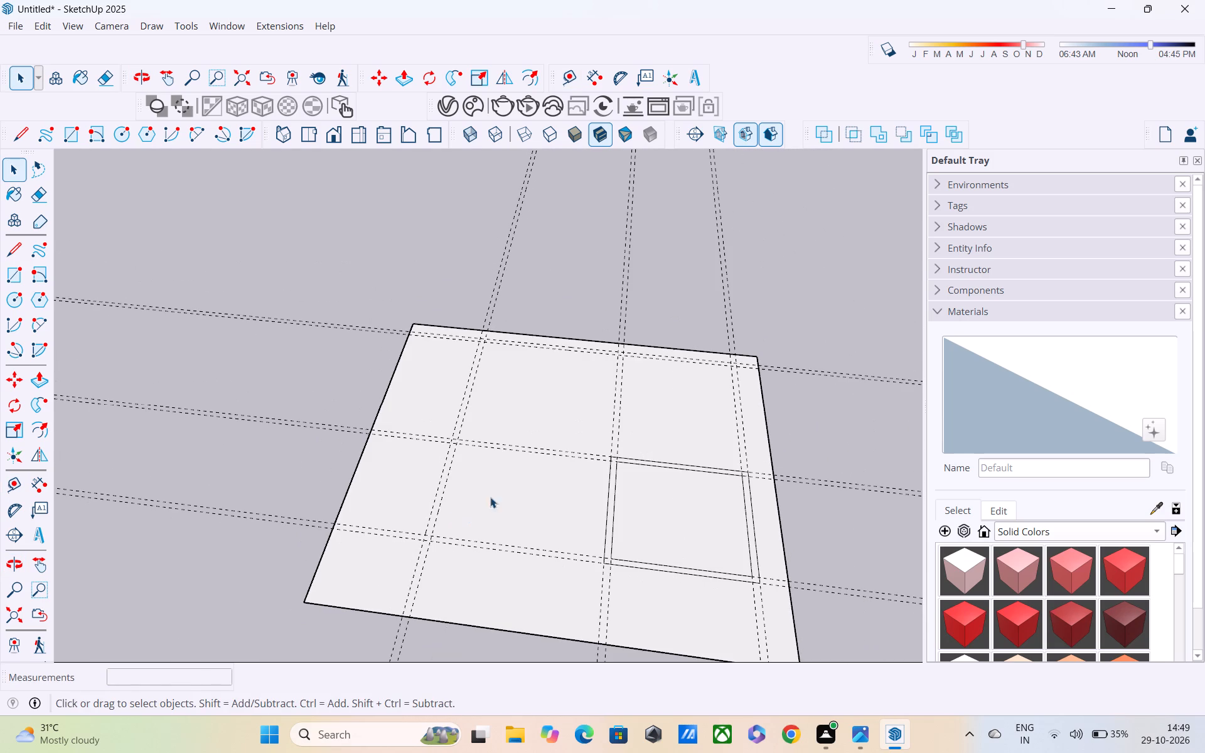
shift+middle_drag(564, 461, 578, 389)
scroll(578, 389, up, 1)
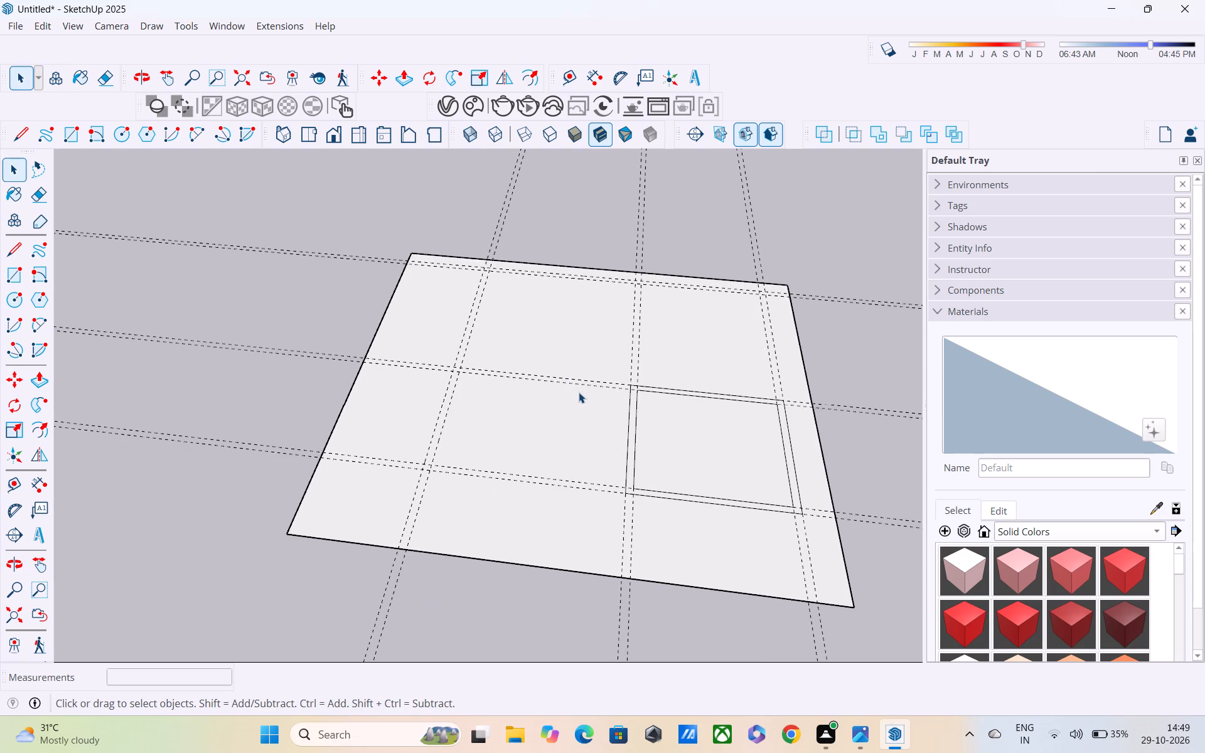
shift+middle_drag(579, 392, 596, 432)
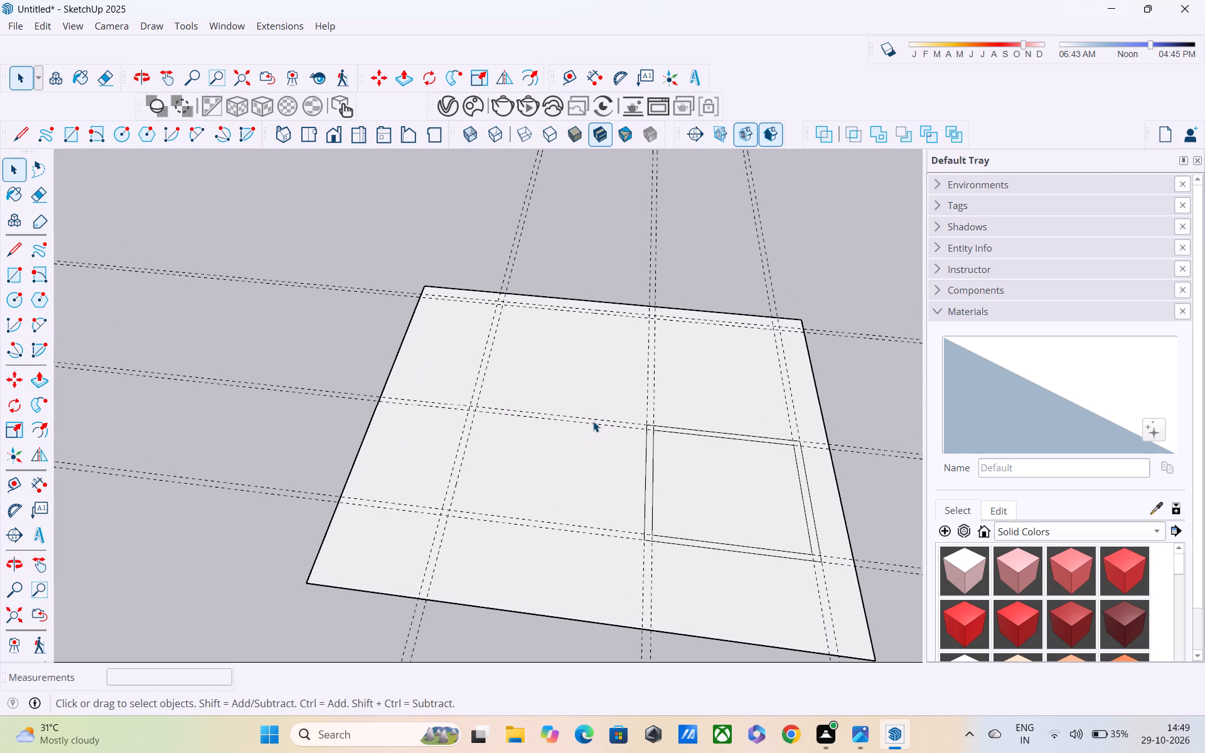
scroll(593, 421, down, 2)
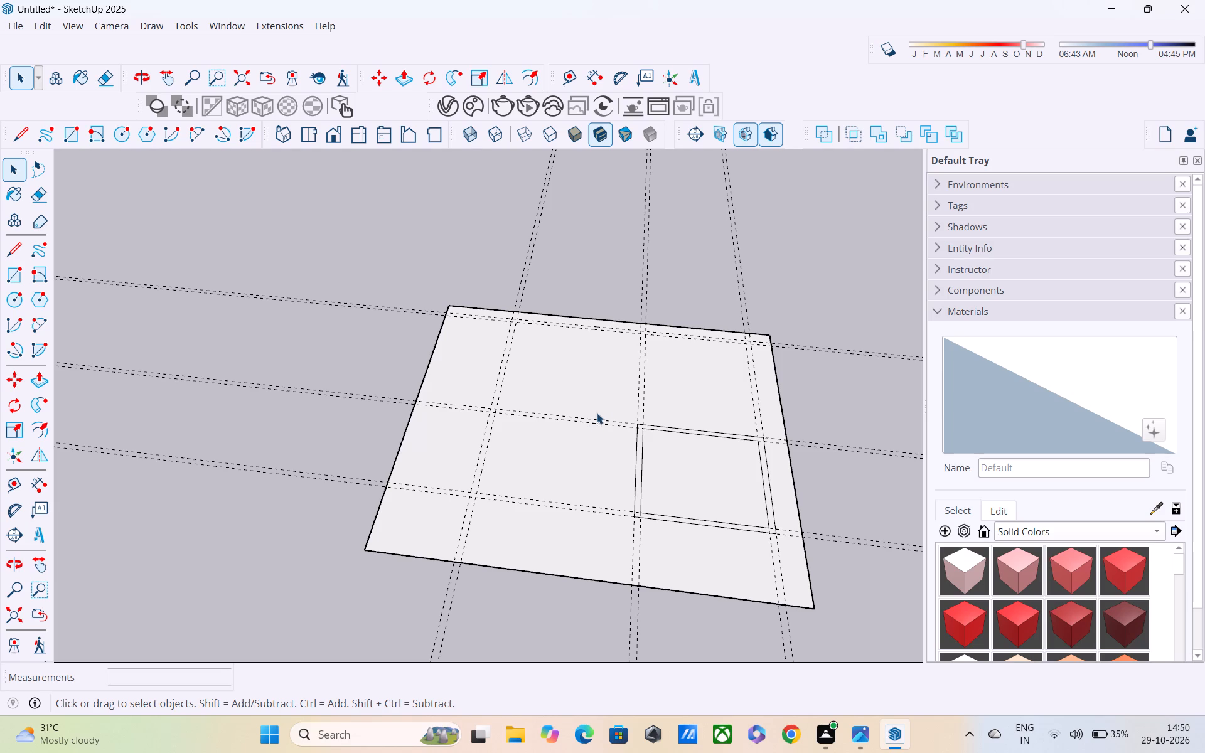
scroll(602, 403, up, 2)
shift+middle_drag(559, 380, 501, 311)
scroll(570, 421, up, 2)
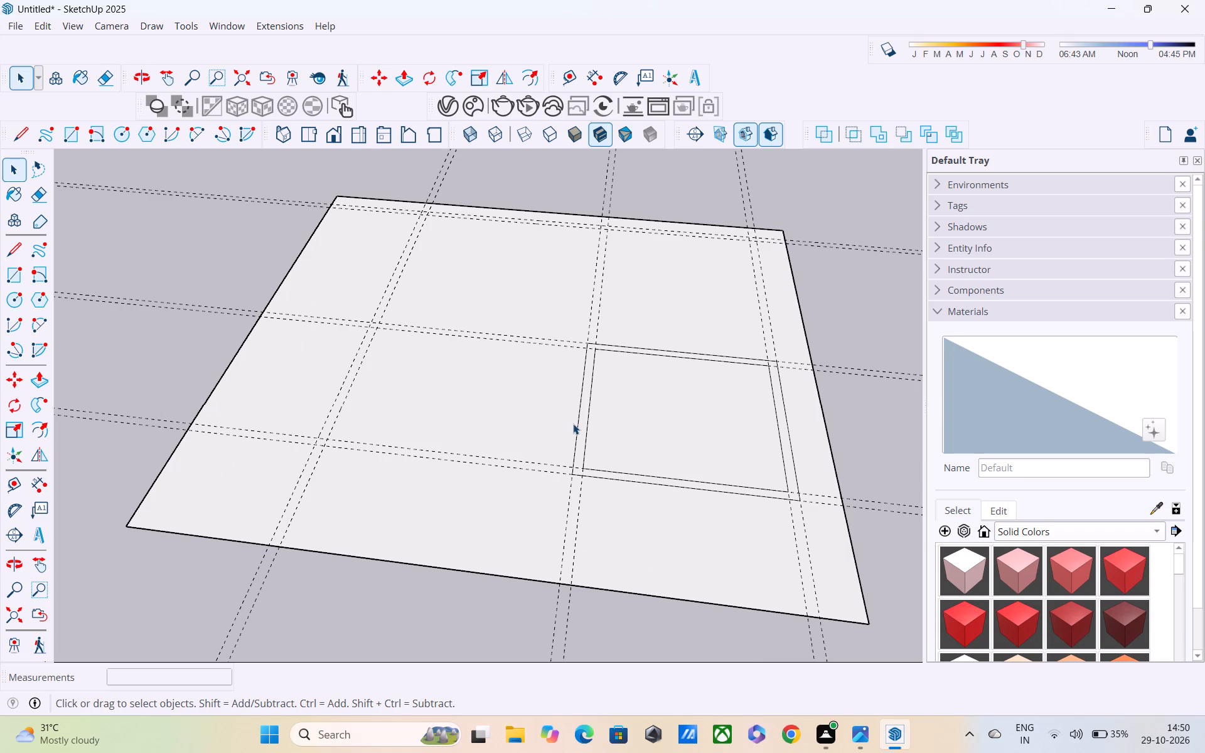
shift+middle_drag(573, 424, 549, 341)
shift+middle_drag(549, 347, 588, 494)
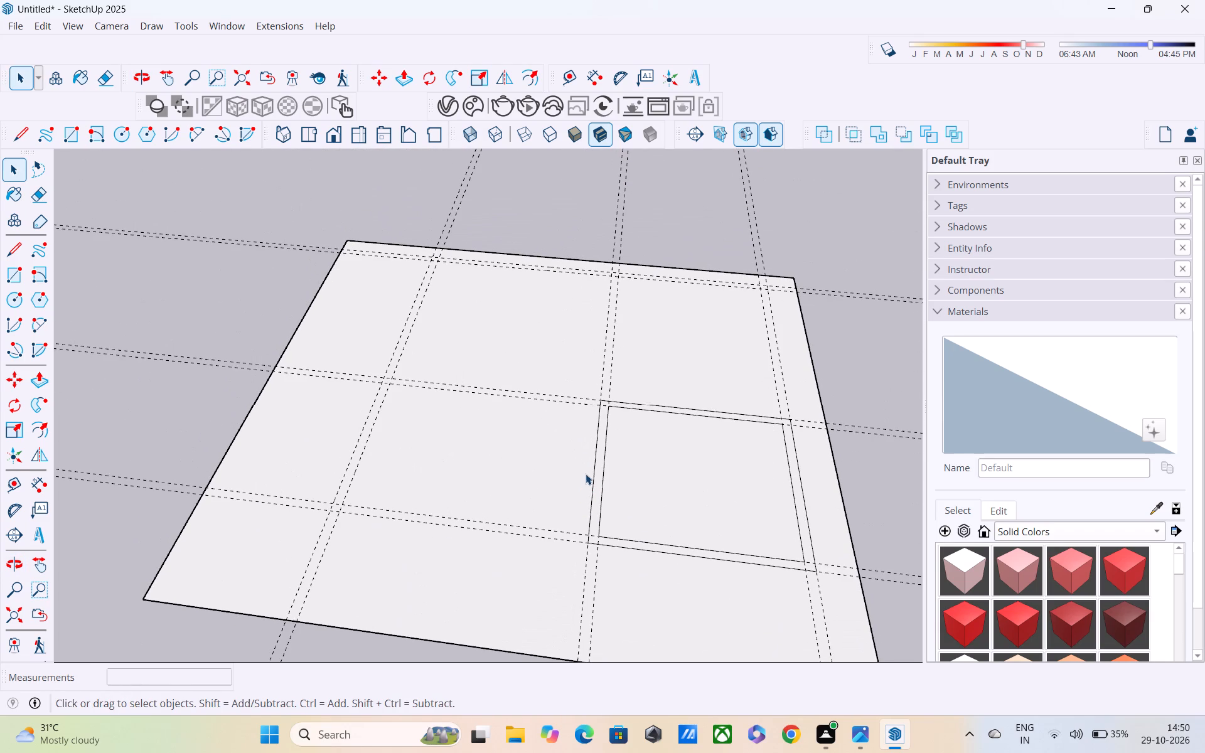
Draw a 36' 6" wide rectangle on the outer guide intersections of the square's far strip, and a 35' by 20' 9" rectangle inside it.
key(r)
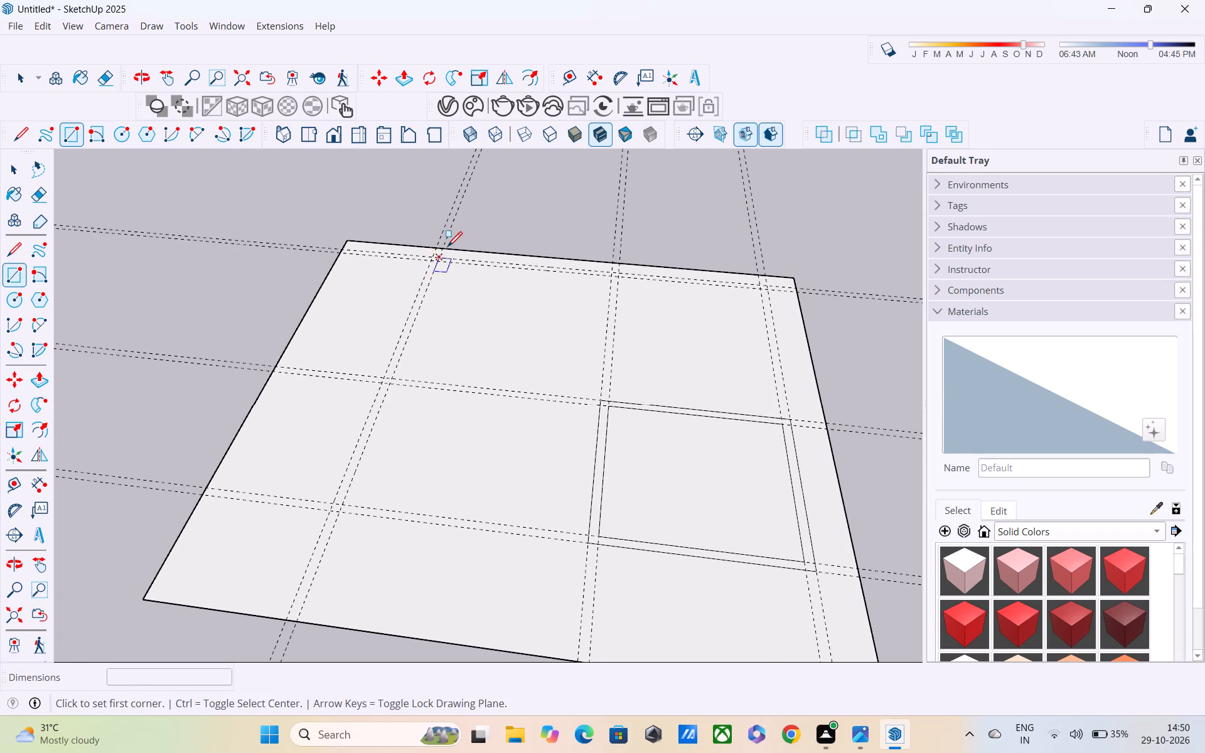
scroll(434, 260, up, 1)
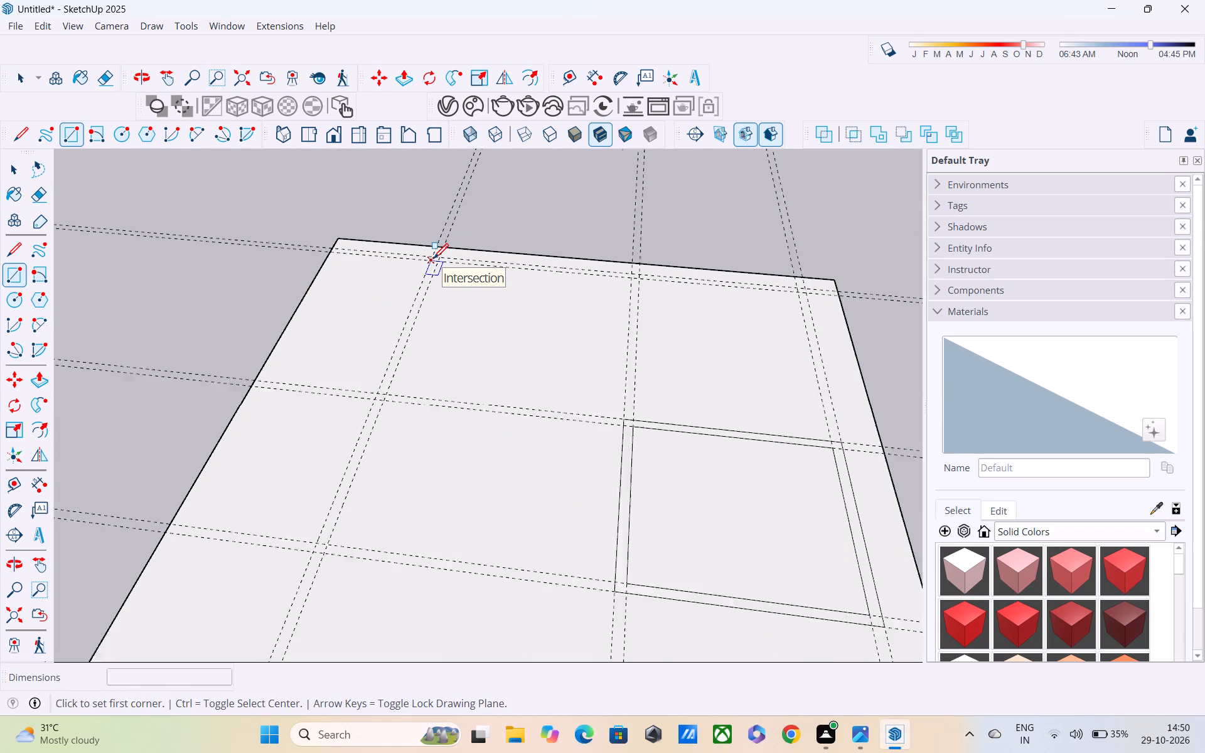
scroll(434, 260, up, 1)
click(434, 254)
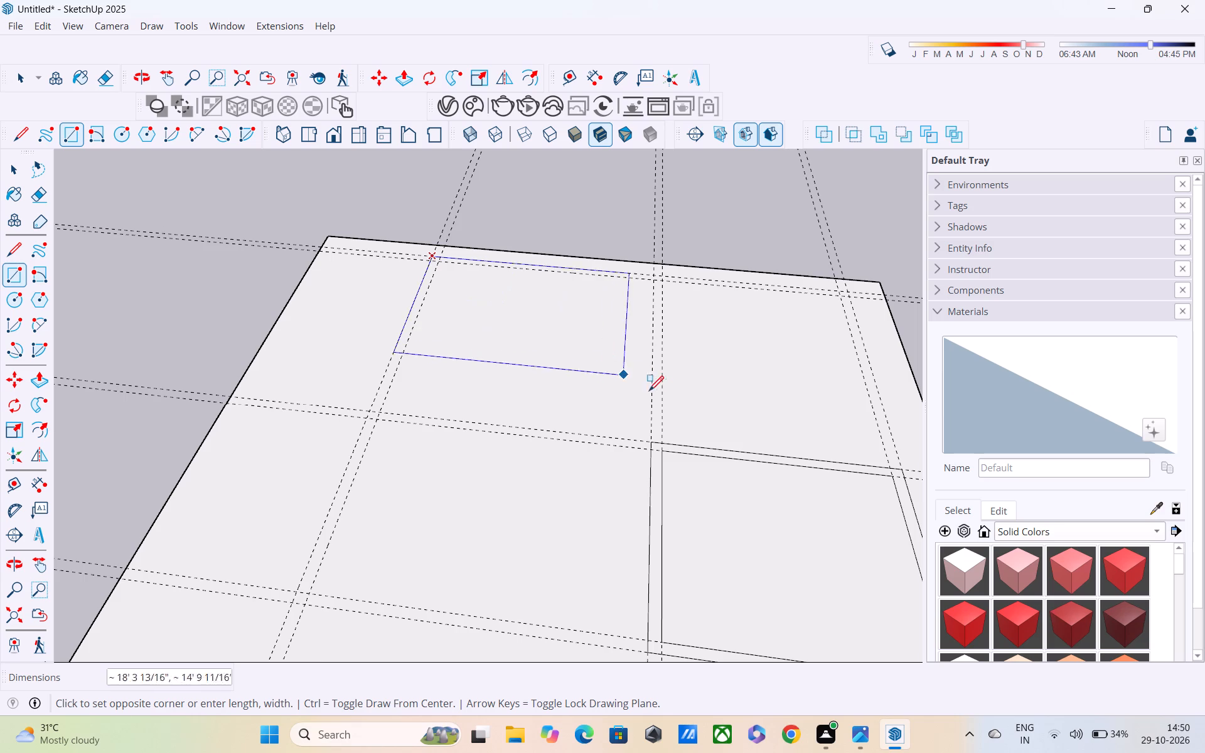
scroll(676, 409, down, 3)
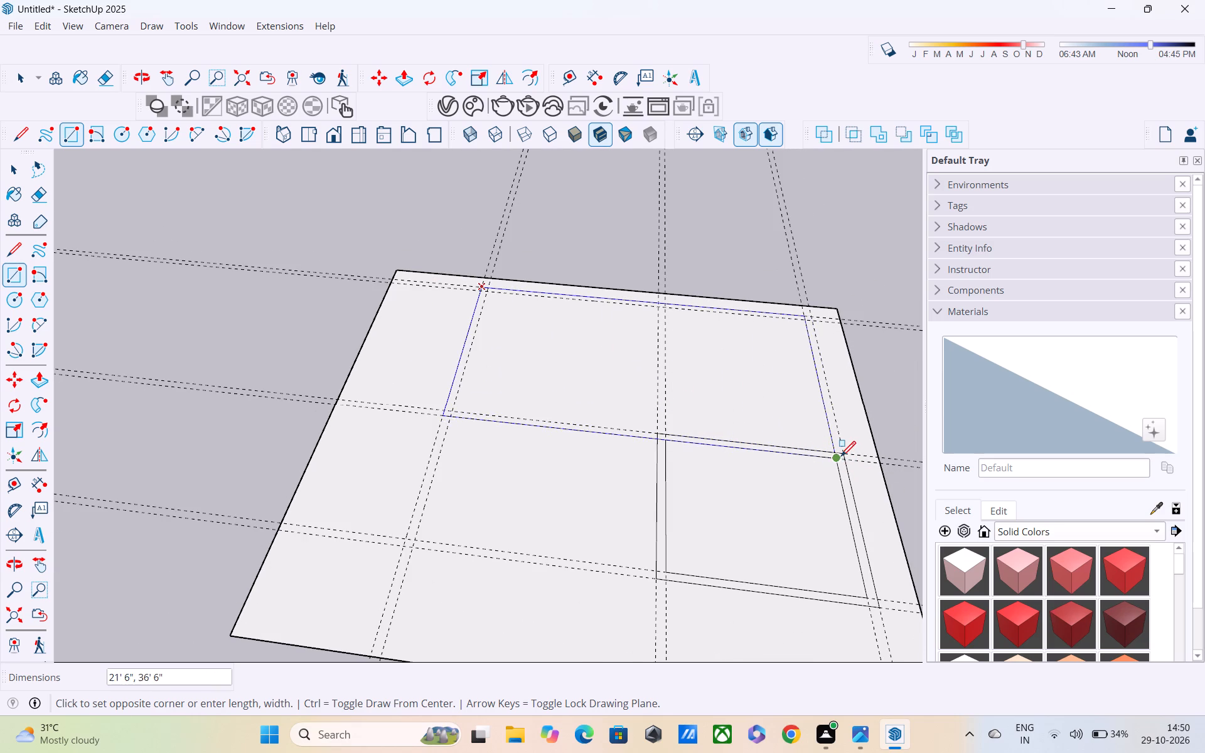
scroll(841, 457, up, 4)
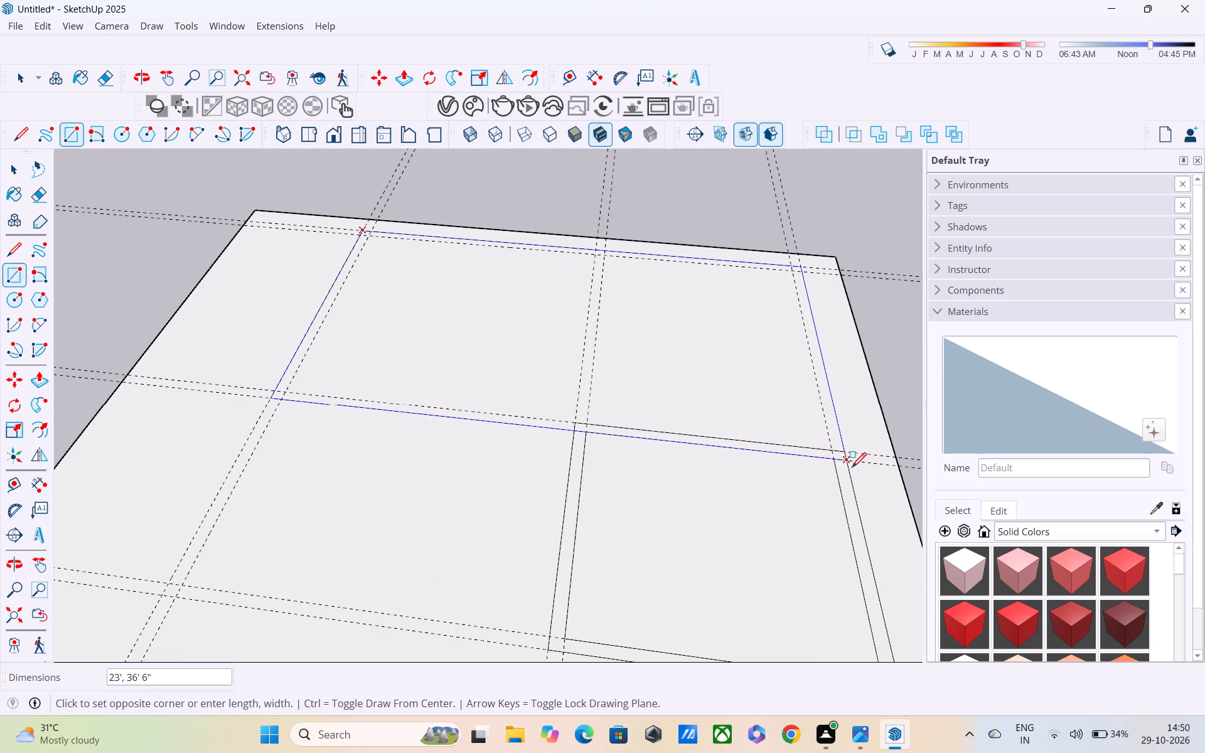
click(852, 465)
scroll(520, 348, down, 4)
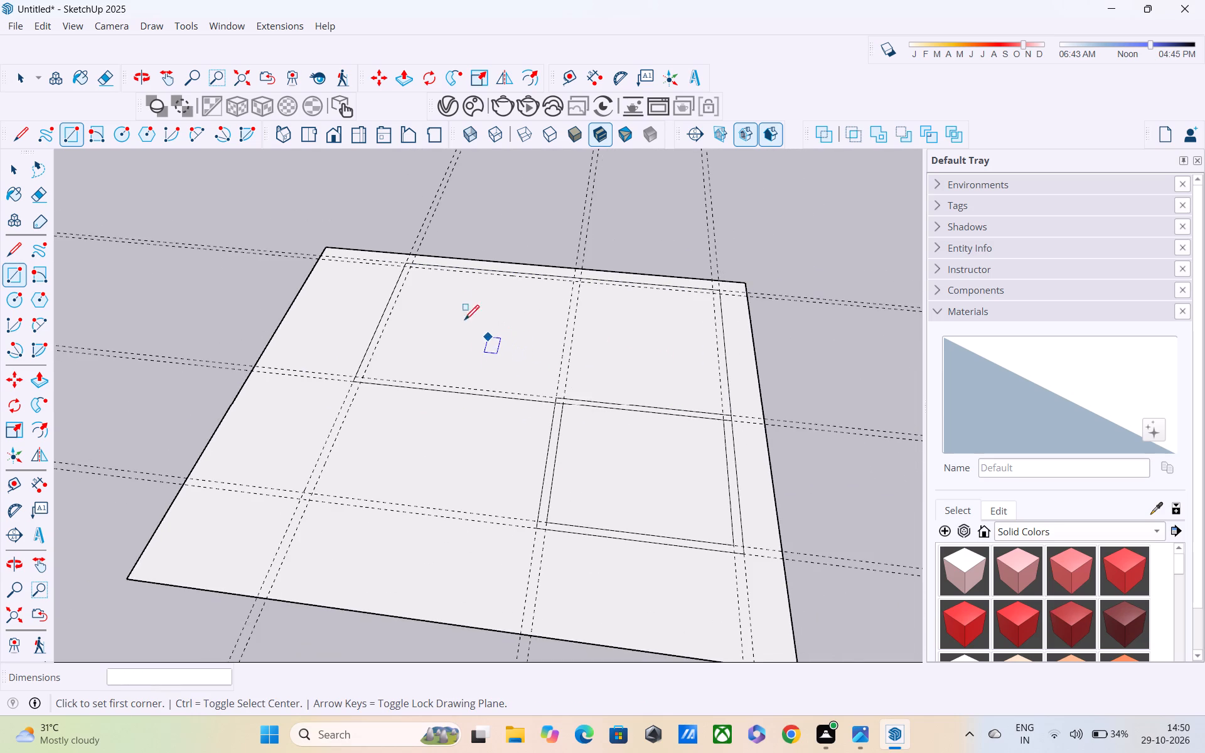
scroll(436, 293, up, 4)
click(404, 256)
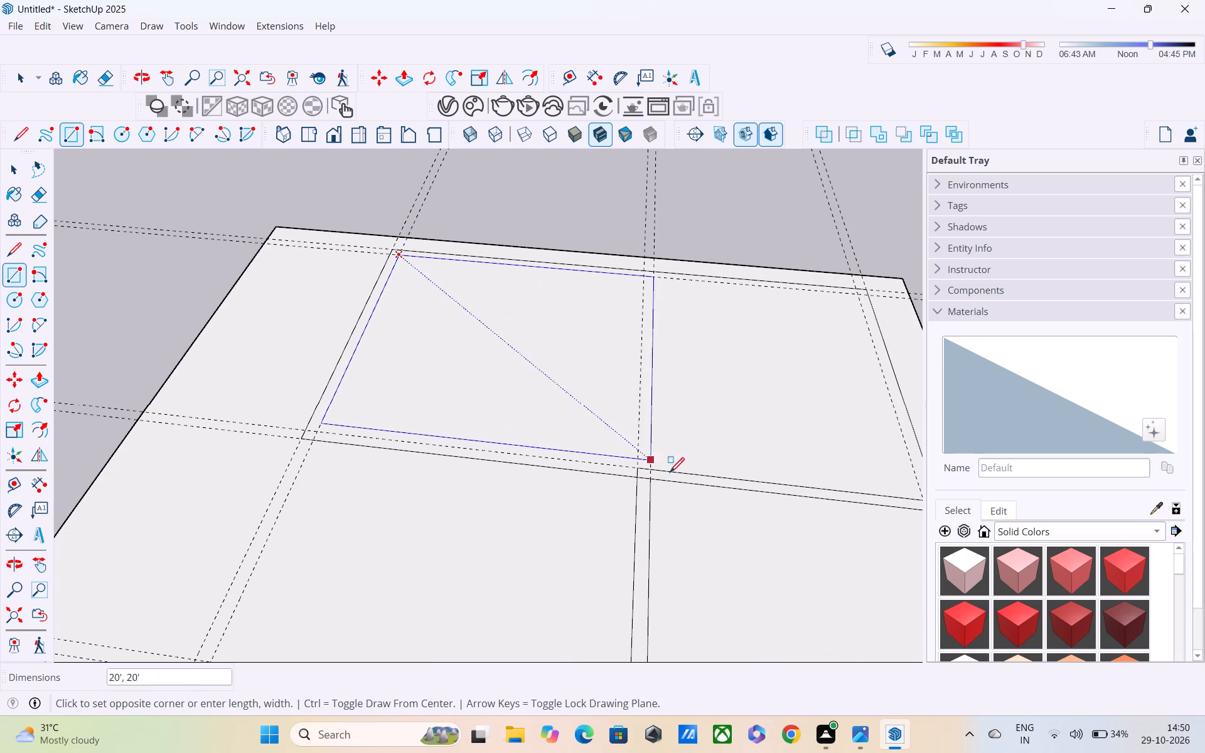
scroll(690, 483, down, 1)
shift+middle_drag(683, 481, 435, 460)
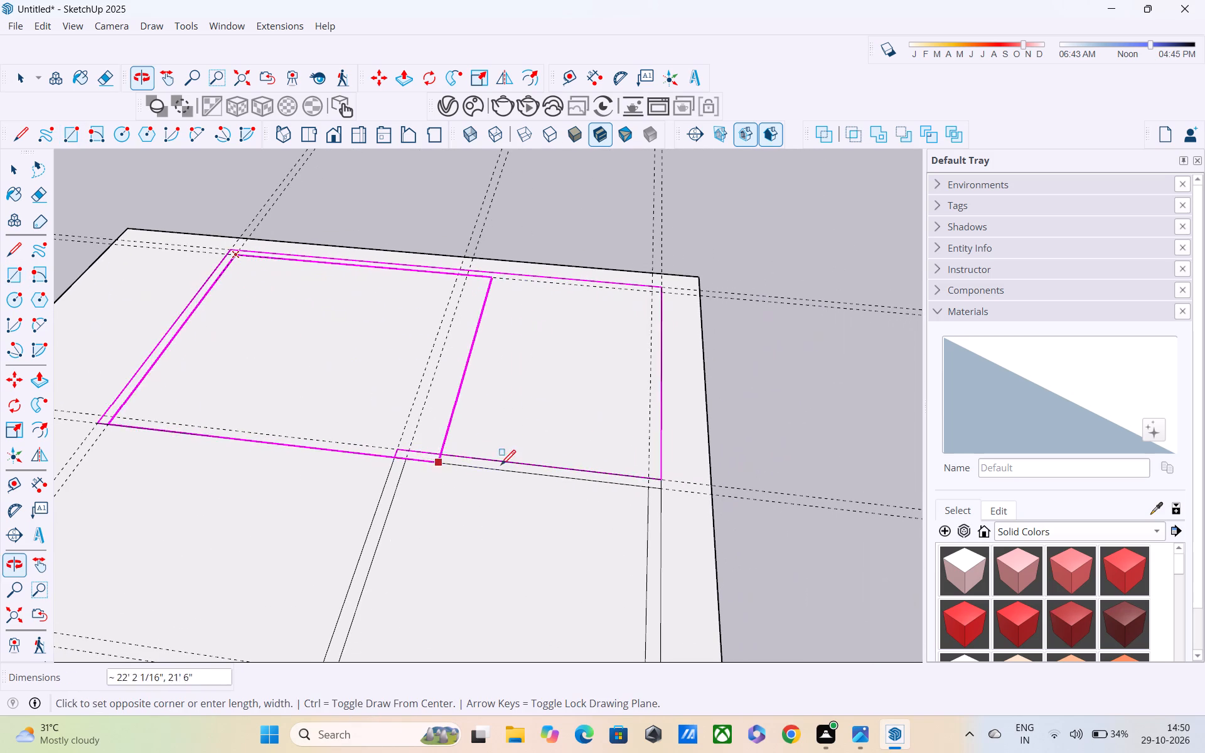
click(651, 483)
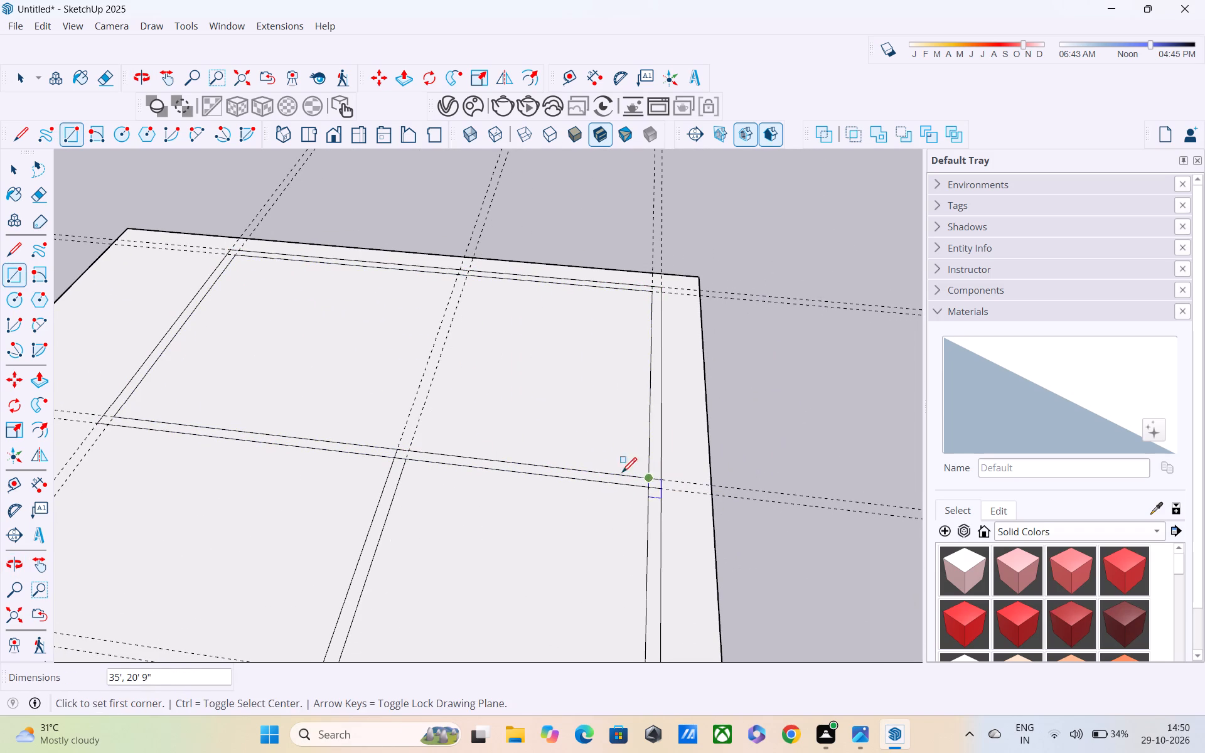
Draw a 20' 9" by 15' 9" rectangle over the remaining cell beside the 16' 6" square, and a 15' deep rectangle inside it.
scroll(498, 395, down, 2)
middle_drag(498, 395, 675, 405)
scroll(668, 393, down, 4)
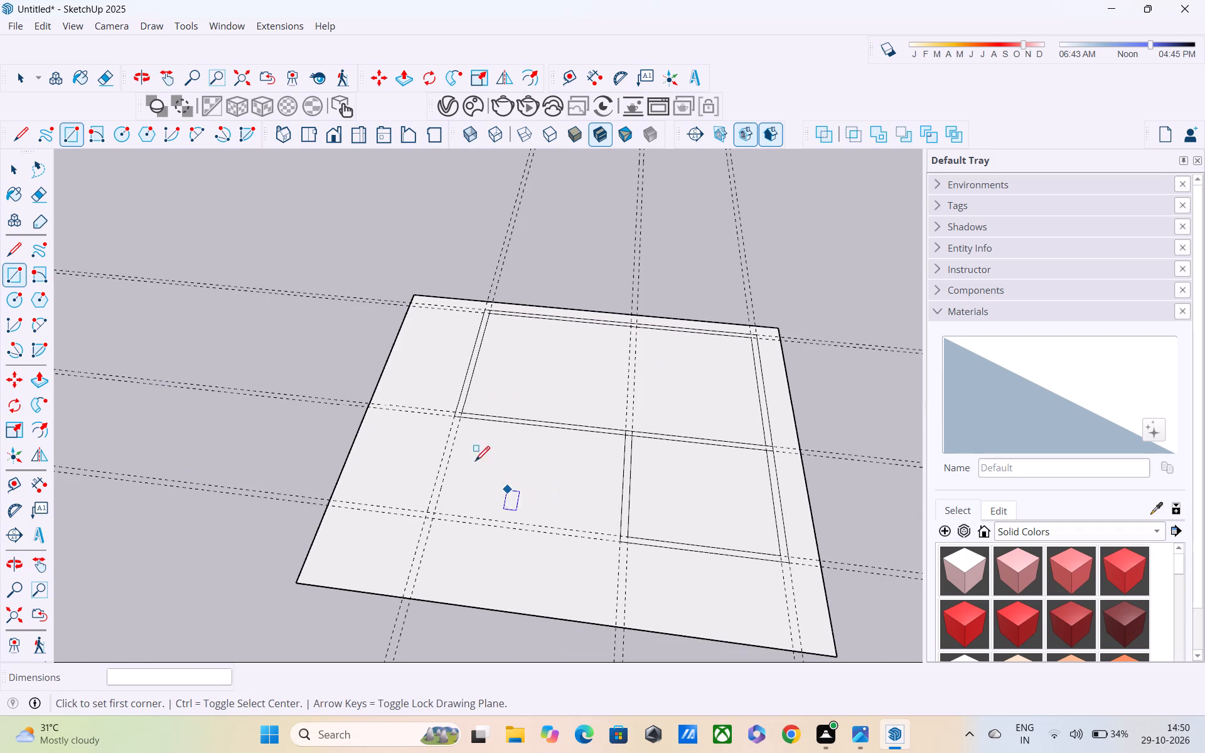
scroll(459, 442, up, 6)
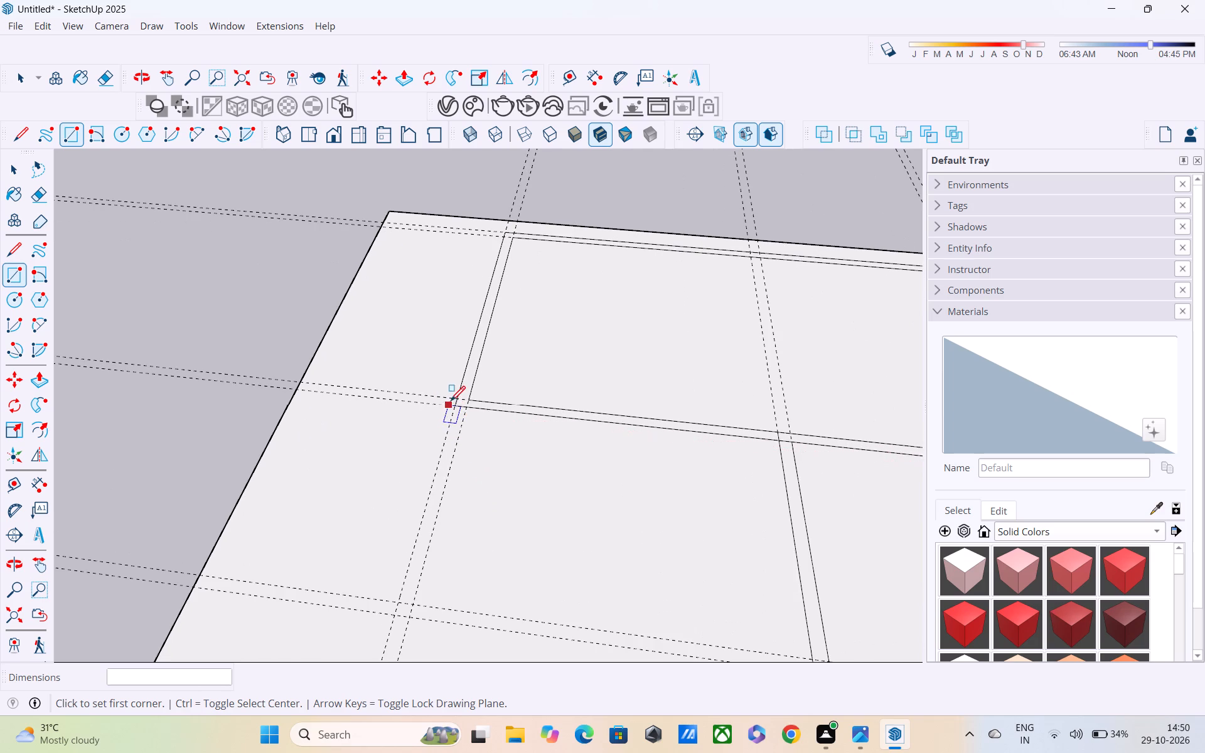
click(453, 407)
shift+middle_drag(704, 615, 636, 578)
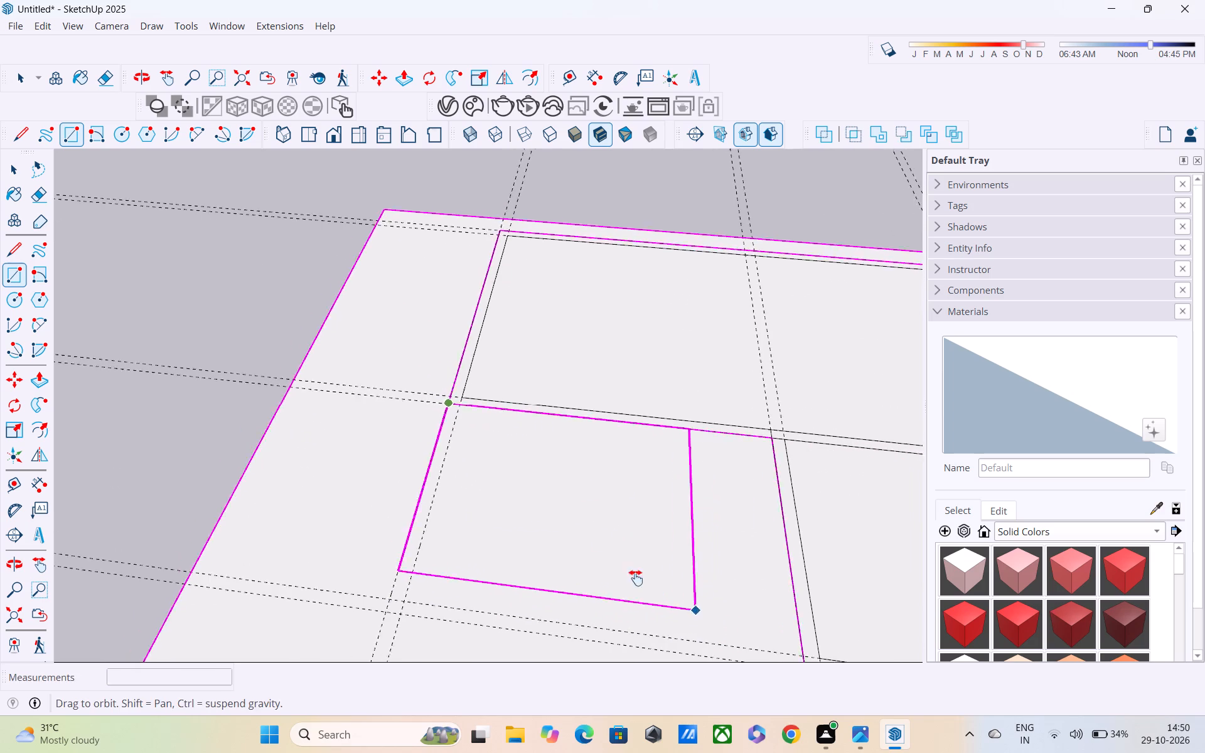
shift+middle_drag(636, 578, 549, 475)
shift+scroll(549, 475, up, 1)
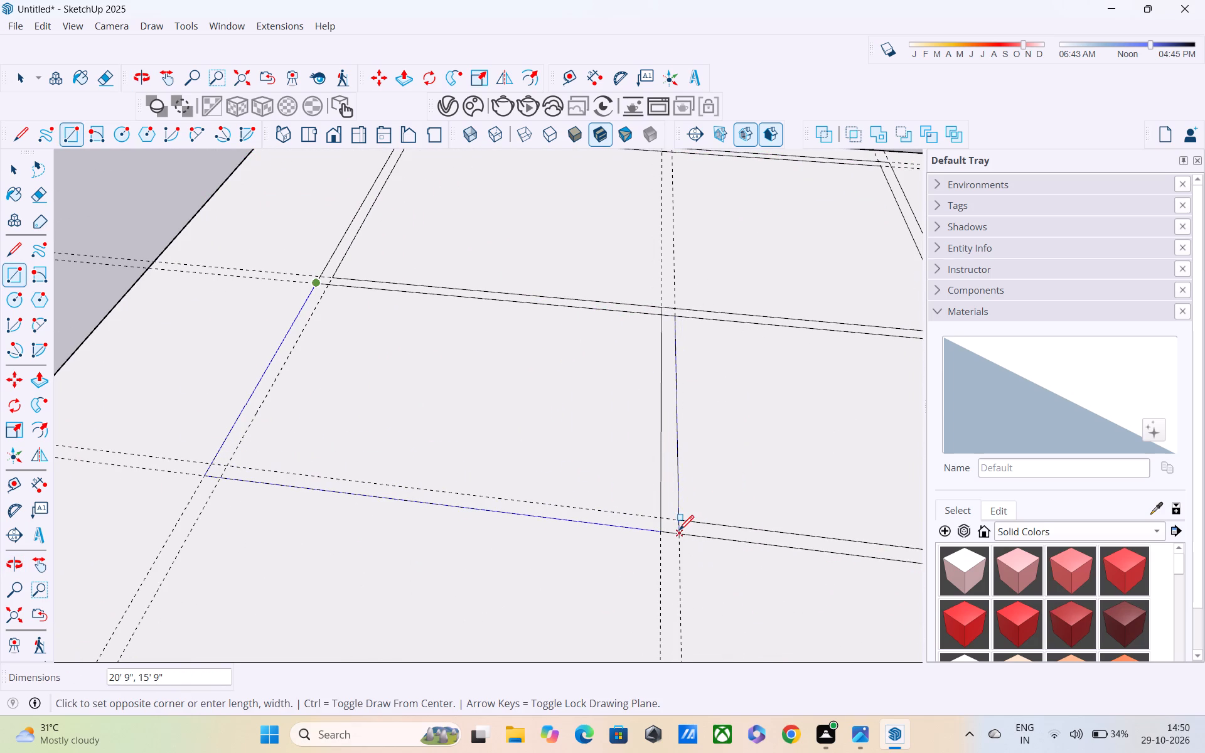
click(679, 531)
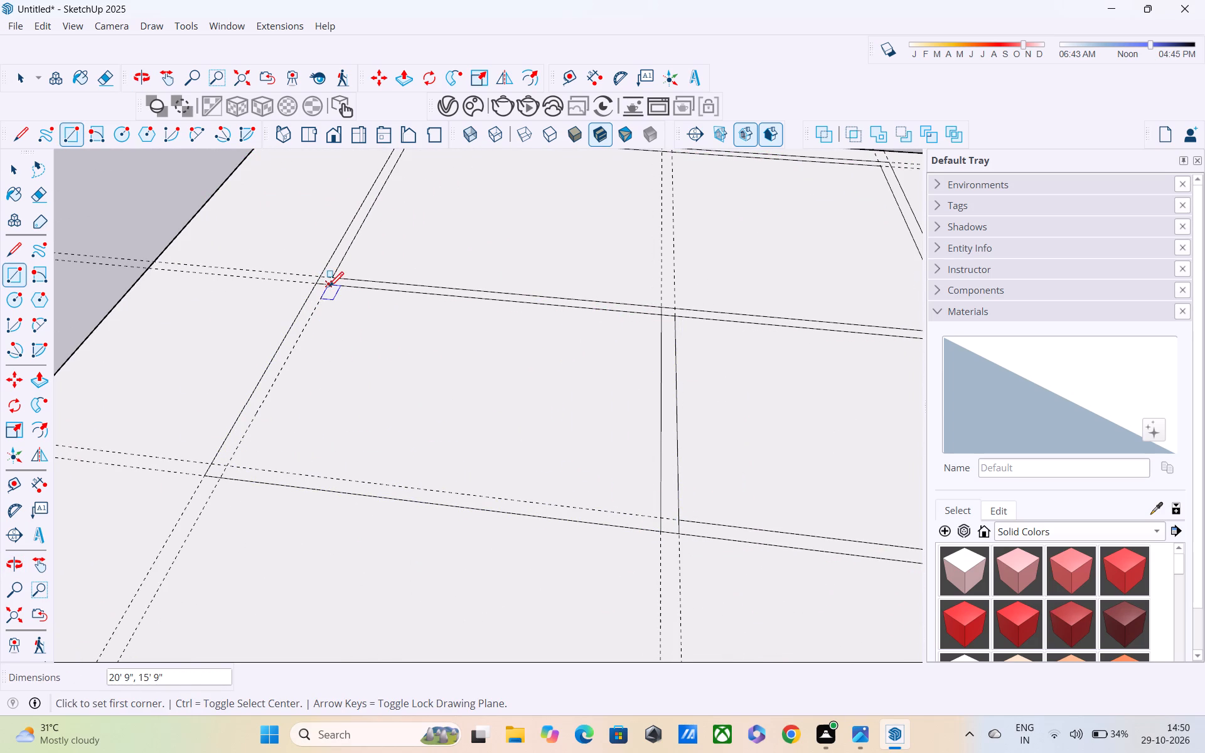
click(329, 288)
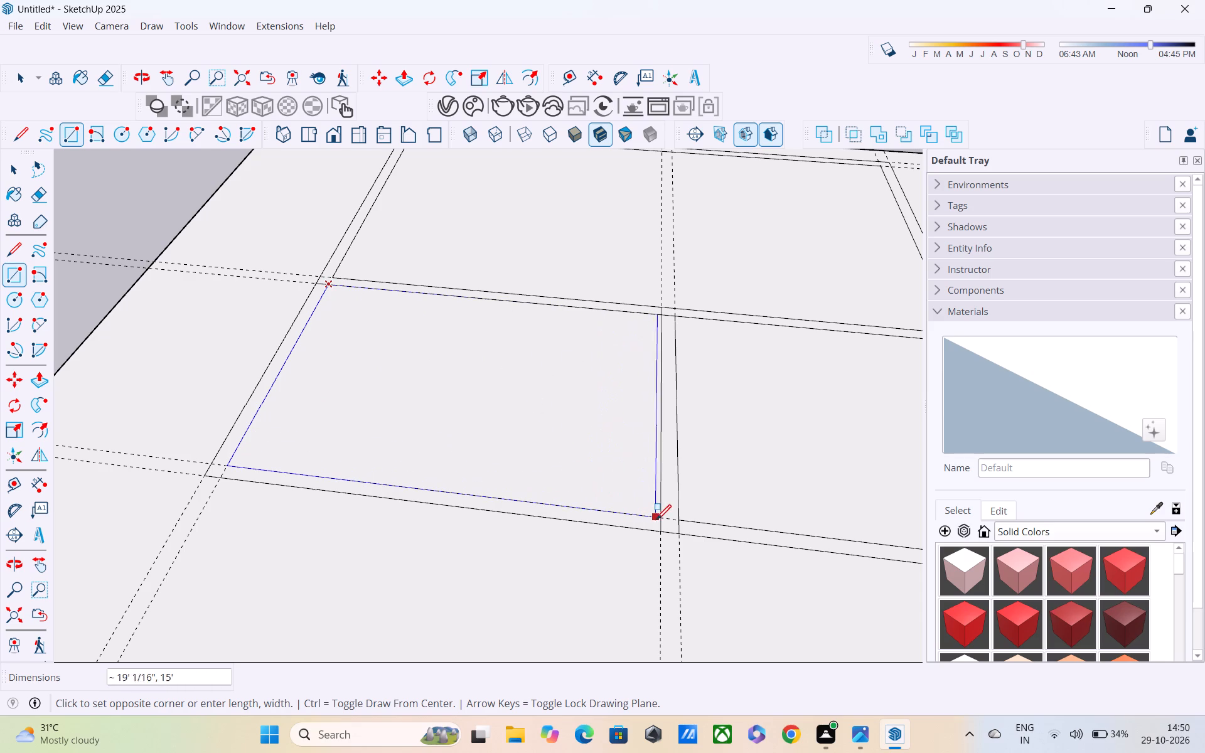
click(658, 521)
scroll(623, 486, down, 5)
key(space)
key(space)
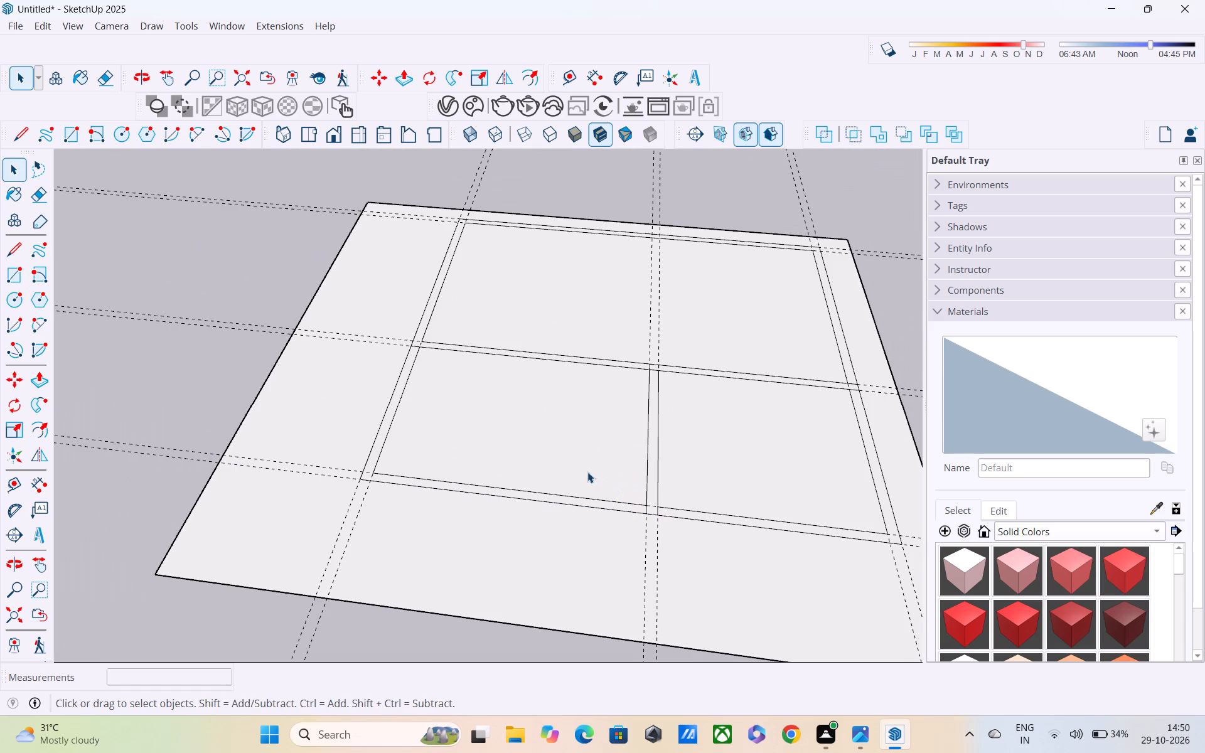
Erase the stub edge, the two middle crosswise guides and the inner side guide where the crosswise partition meets the outer wall.
key(e)
scroll(430, 408, up, 4)
scroll(401, 319, up, 6)
scroll(407, 316, down, 1)
scroll(407, 316, up, 3)
drag(425, 299, 424, 316)
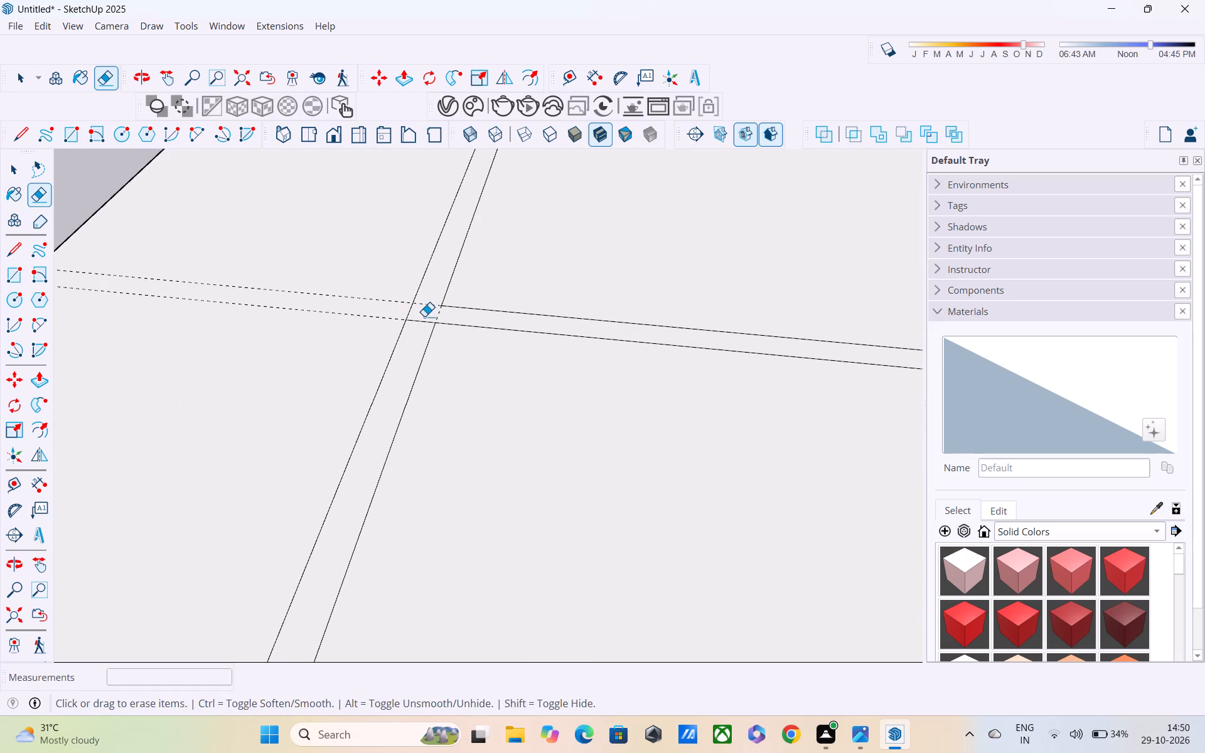
drag(424, 316, 422, 325)
drag(422, 316, 437, 323)
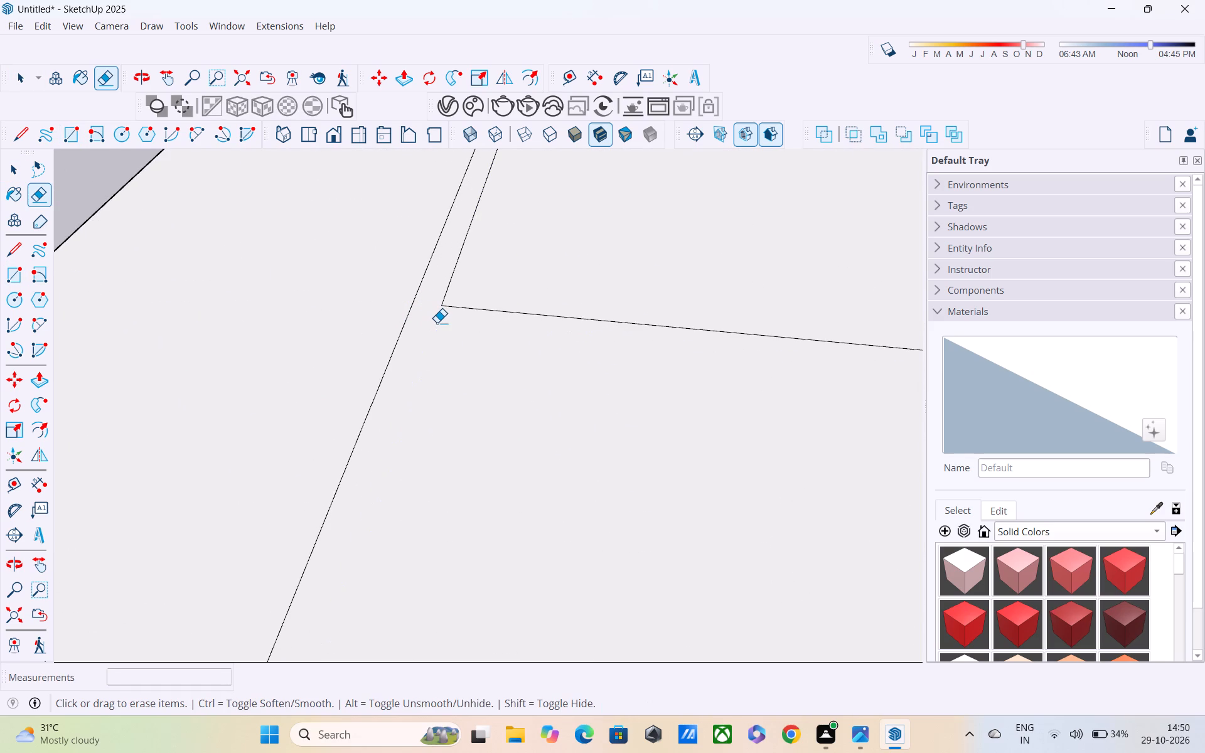
key(ctrl+z)
scroll(443, 308, up, 4)
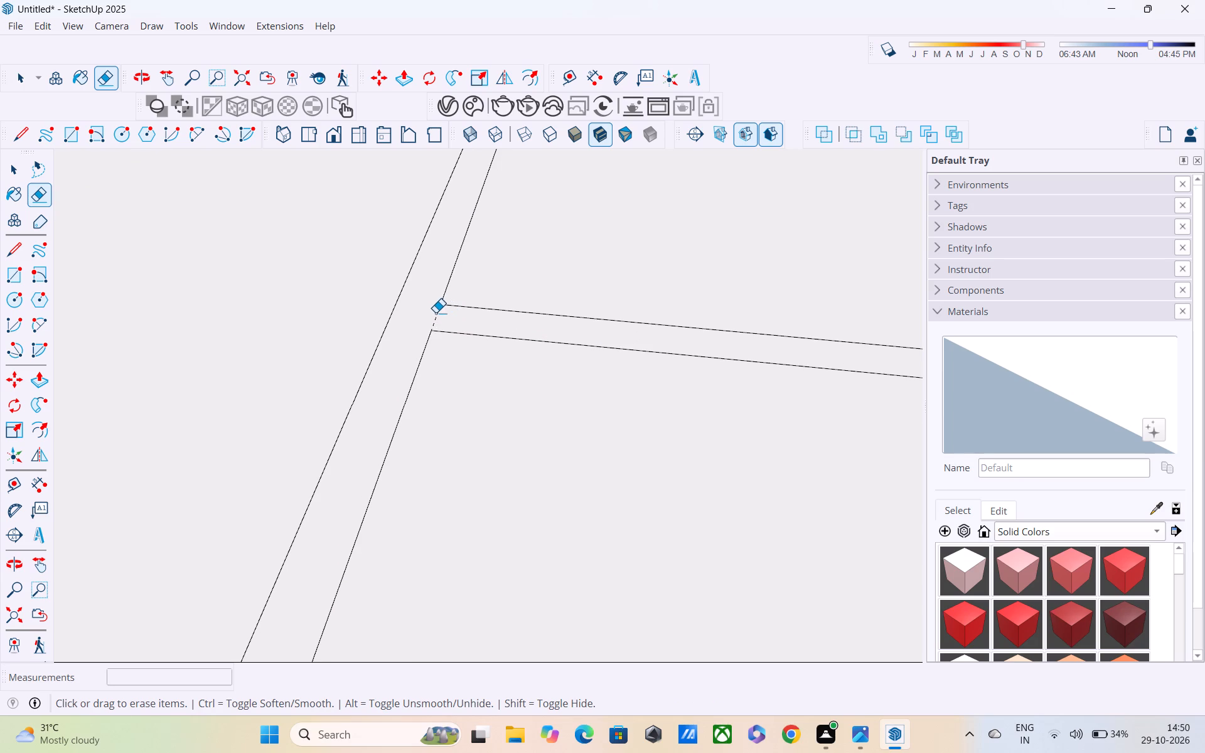
drag(435, 312, 453, 334)
key(ctrl+z)
scroll(444, 315, up, 3)
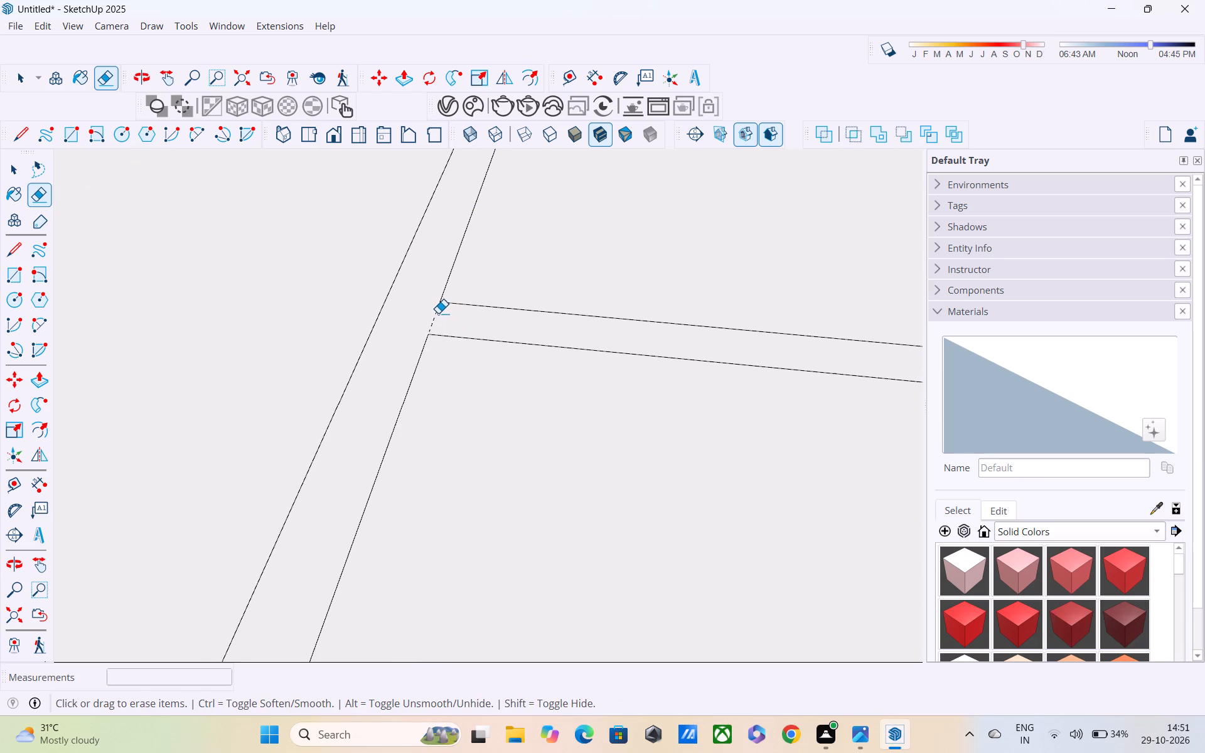
scroll(438, 313, up, 1)
drag(427, 311, 434, 321)
scroll(433, 319, down, 7)
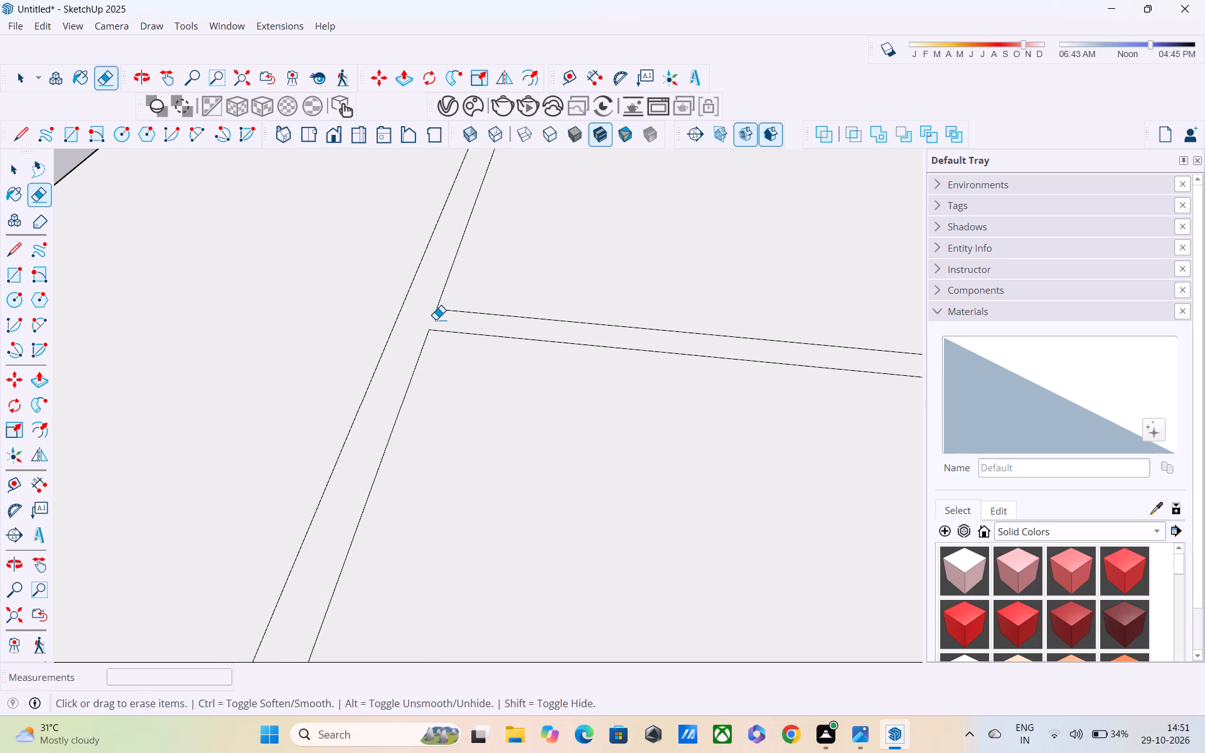
Erase the pair of guides along the short partition and the pair along the opposite side wall.
shift+middle_drag(435, 328, 54, 366)
scroll(49, 356, down, 6)
scroll(294, 370, down, 6)
shift+middle_drag(358, 407, 323, 292)
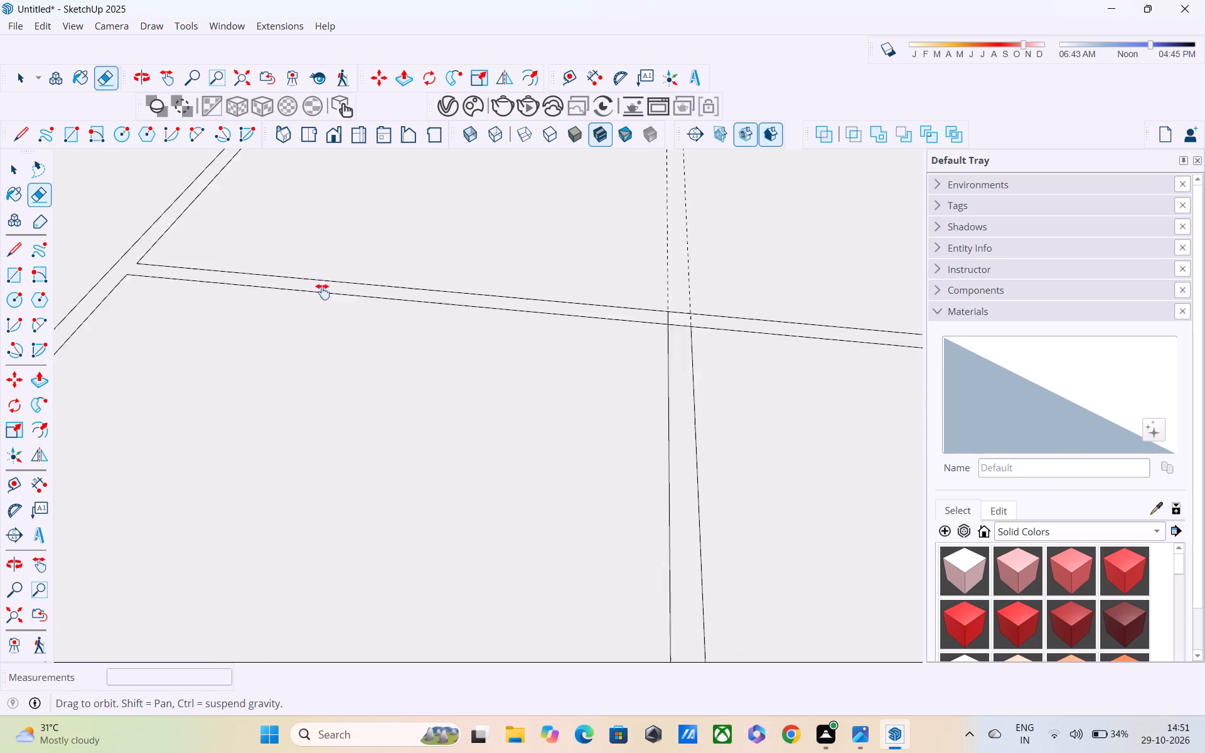
shift+middle_drag(323, 292, 321, 289)
shift+middle_drag(430, 350, 431, 624)
shift+scroll(433, 608, up, 1)
scroll(592, 363, down, 6)
shift+scroll(665, 383, up, 1)
shift+middle_drag(665, 383, 612, 370)
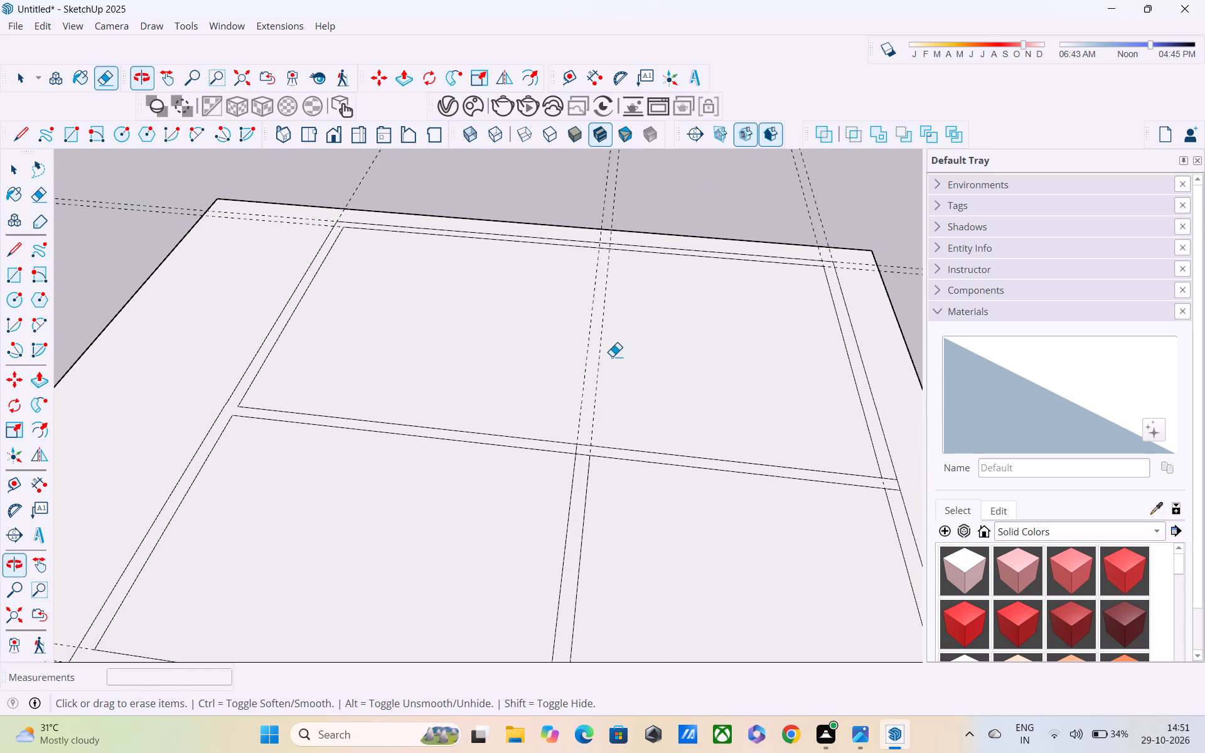
drag(628, 335, 579, 354)
scroll(572, 348, down, 7)
shift+middle_drag(596, 347, 310, 397)
shift+scroll(320, 397, up, 1)
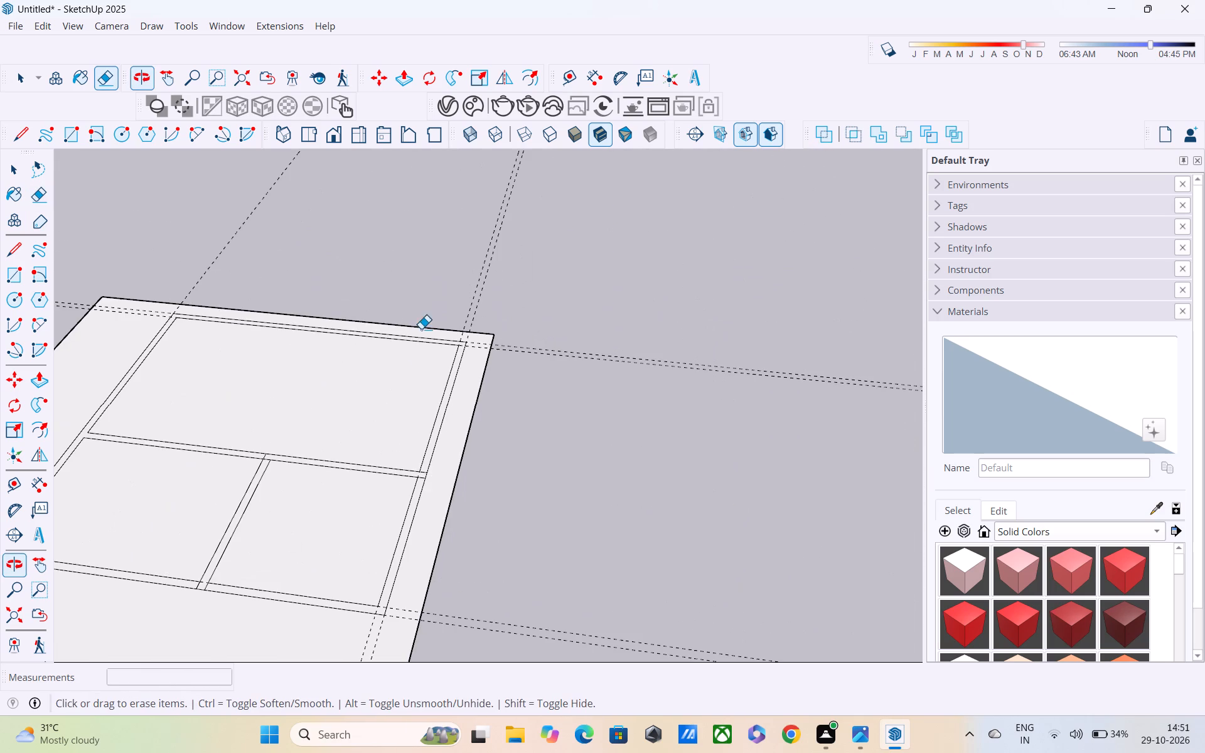
drag(628, 228, 441, 230)
Erase the crosswise guide pairs at the far and near walls and the last remaining side guide.
shift+middle_drag(483, 236, 545, 188)
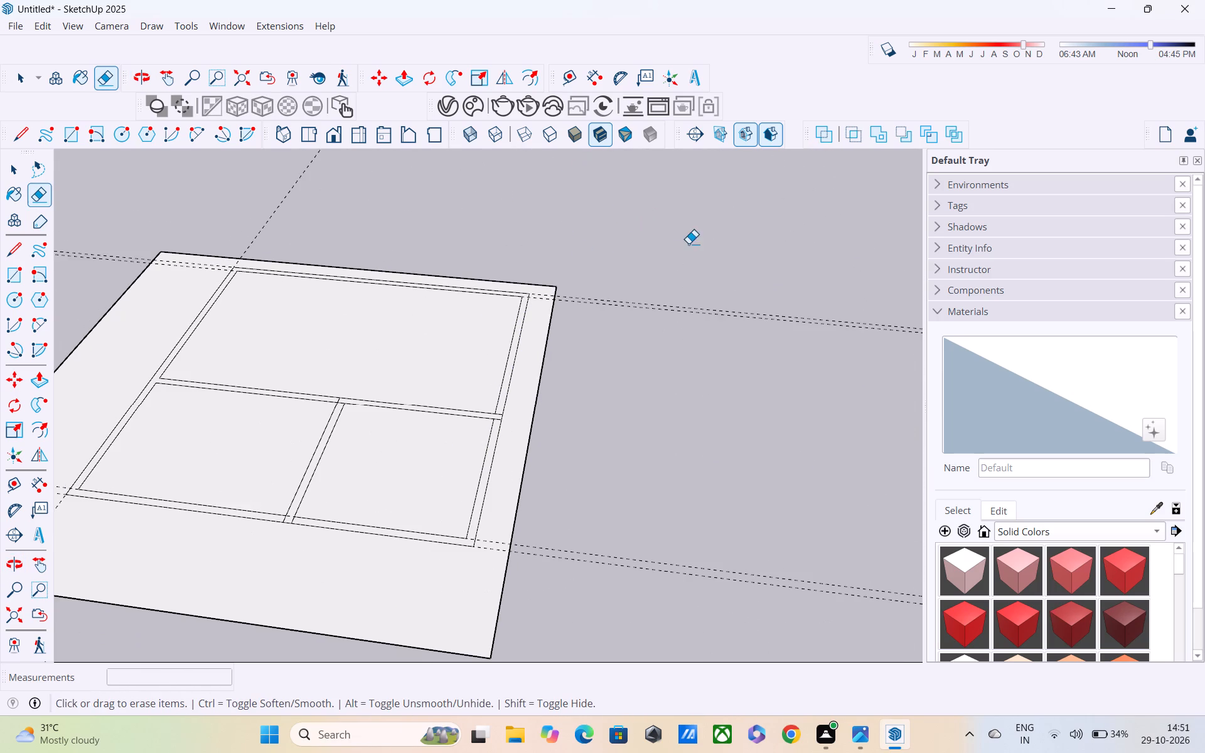
drag(688, 243, 815, 656)
shift+middle_drag(746, 515, 980, 445)
scroll(672, 432, down, 2)
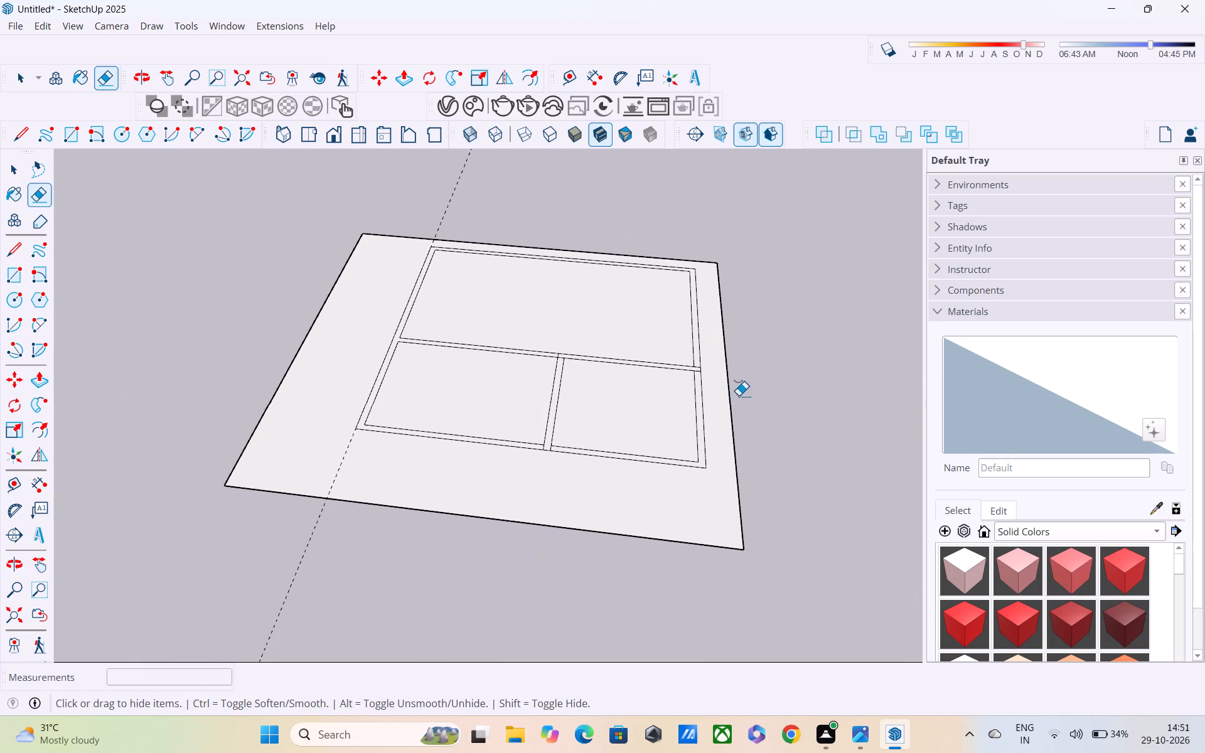
middle_drag(375, 567, 480, 483)
drag(477, 499, 367, 580)
Erase the stub edge crossing the outer side wall at the other end of the crosswise partition.
shift+middle_drag(463, 577, 348, 736)
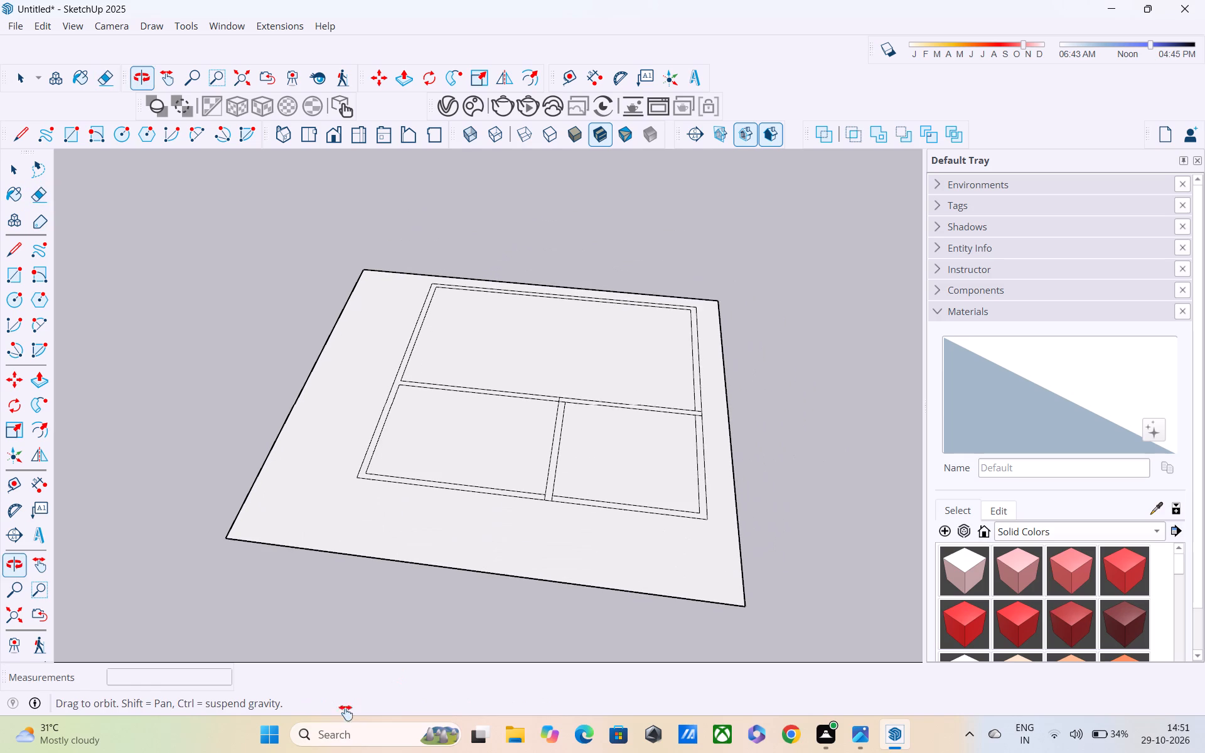
middle_drag(473, 435, 444, 571)
scroll(441, 536, down, 4)
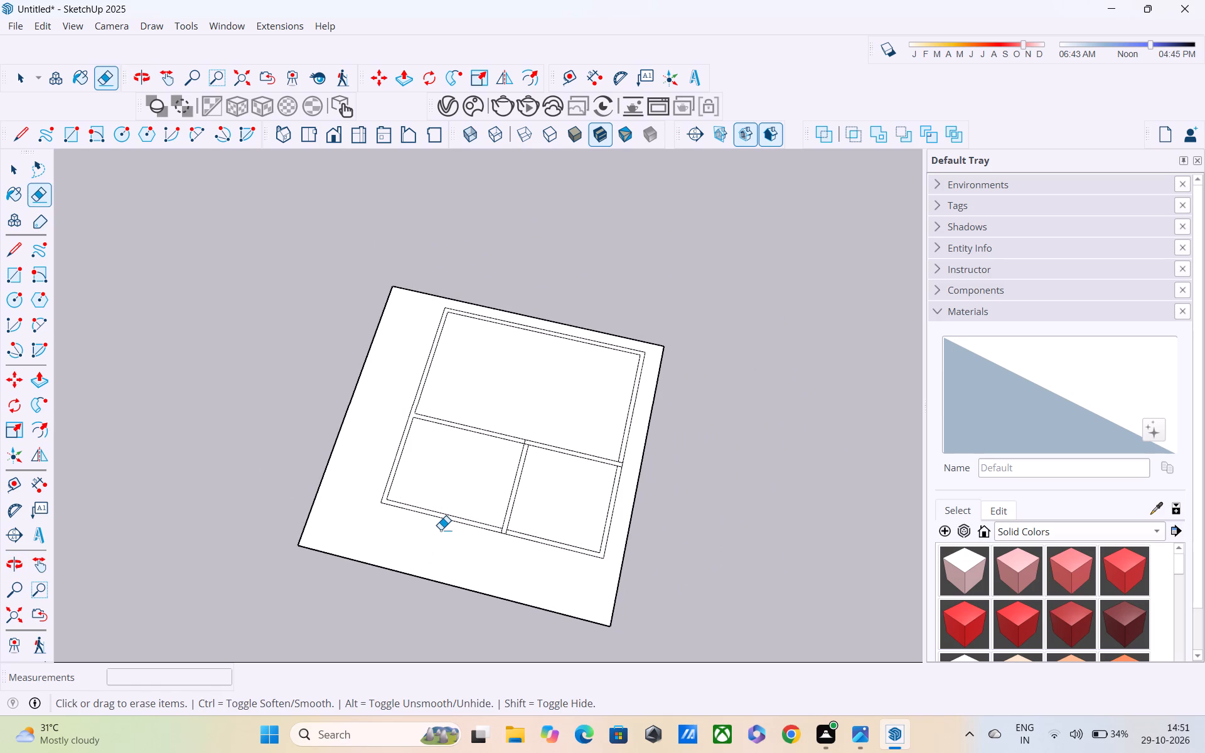
scroll(430, 484, up, 4)
scroll(714, 452, up, 4)
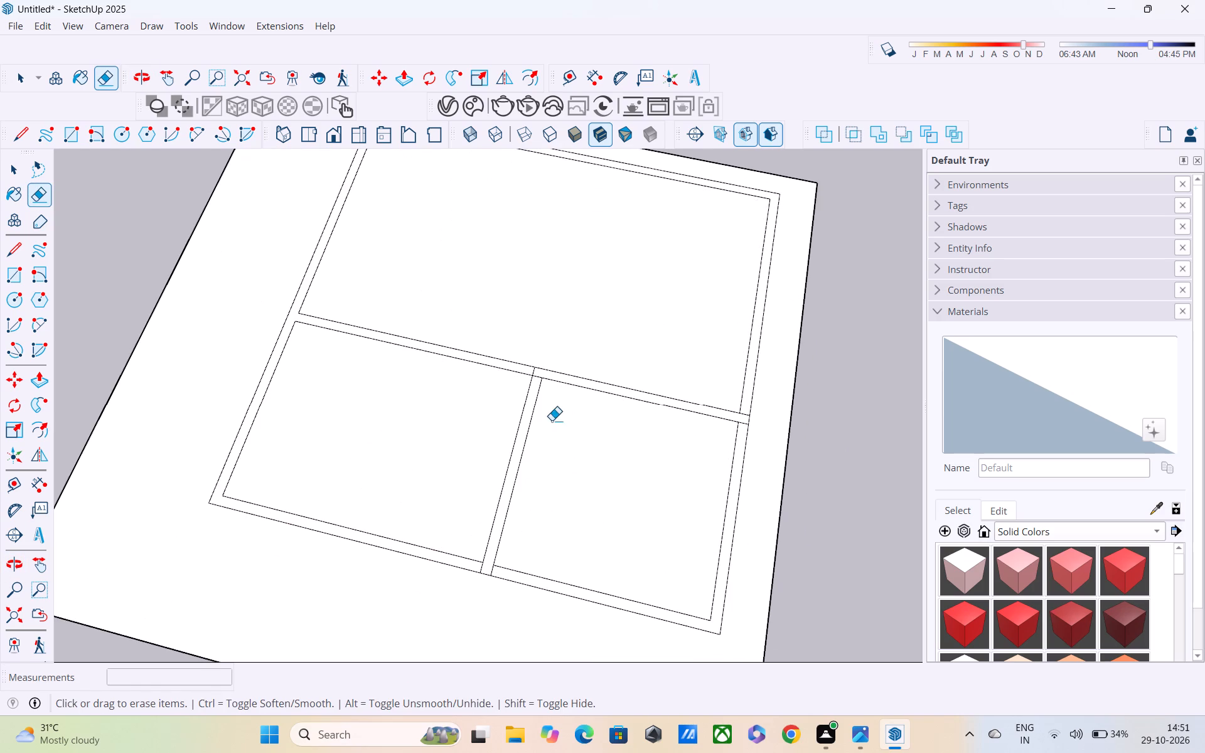
scroll(346, 559, up, 3)
shift+middle_drag(417, 471, 439, 608)
scroll(441, 507, down, 5)
middle_drag(522, 506, 329, 502)
scroll(793, 411, up, 4)
scroll(641, 476, up, 2)
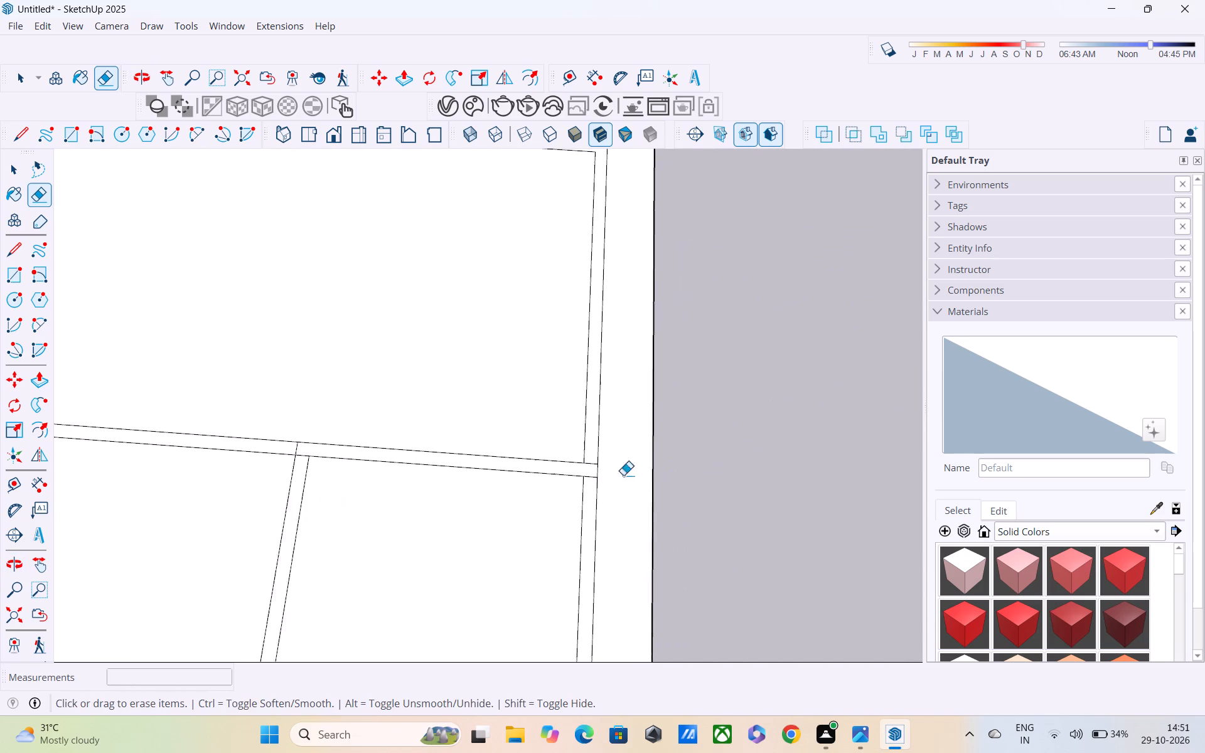
scroll(623, 475, up, 4)
drag(585, 476, 590, 498)
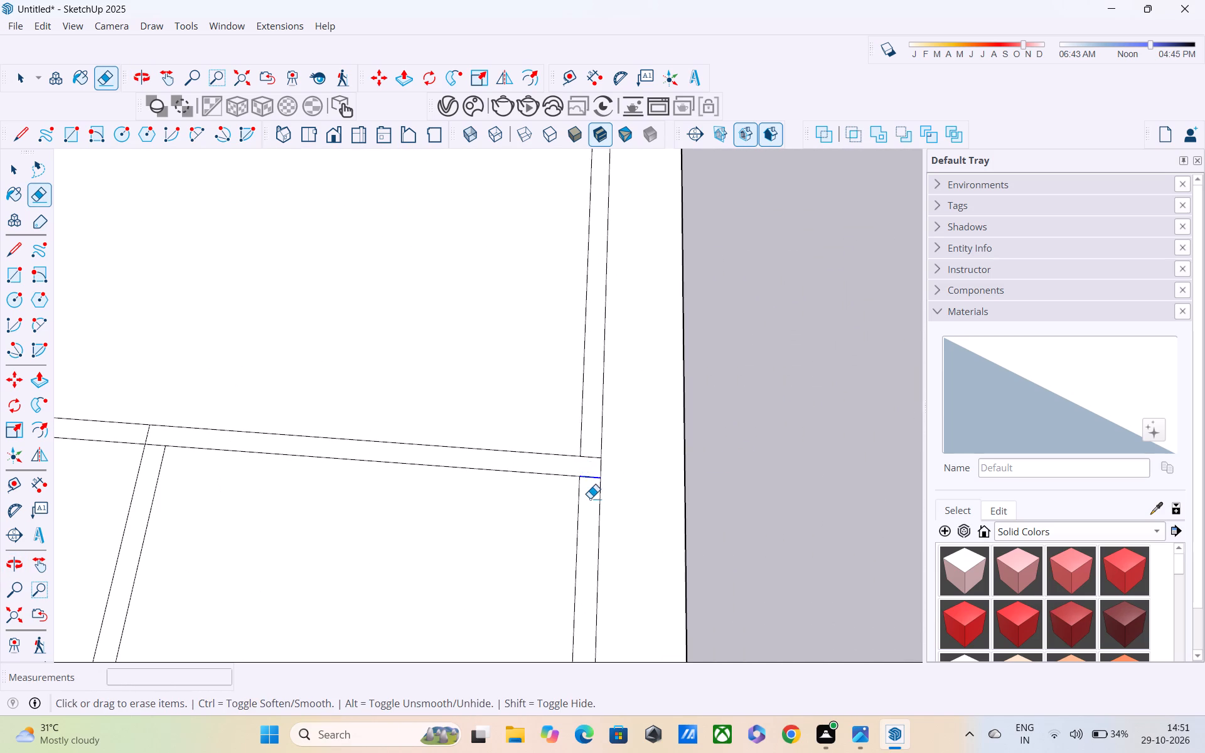
drag(590, 498, 591, 505)
Erase the stub edge crossing the near outer wall at the foot of the short partition.
scroll(587, 492, down, 4)
shift+middle_drag(587, 491, 624, 442)
shift+scroll(628, 440, up, 1)
scroll(628, 442, down, 4)
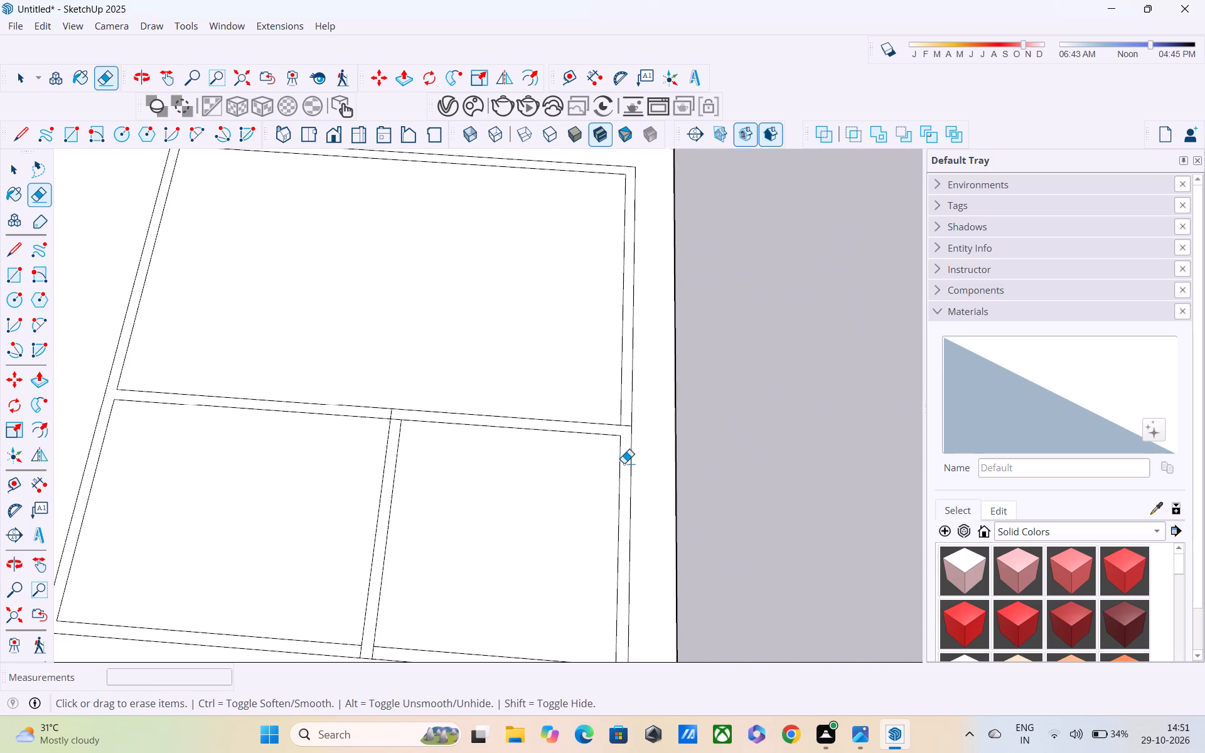
middle_drag(624, 464, 632, 347)
scroll(632, 579, up, 3)
shift+middle_drag(375, 547, 527, 609)
scroll(456, 589, up, 3)
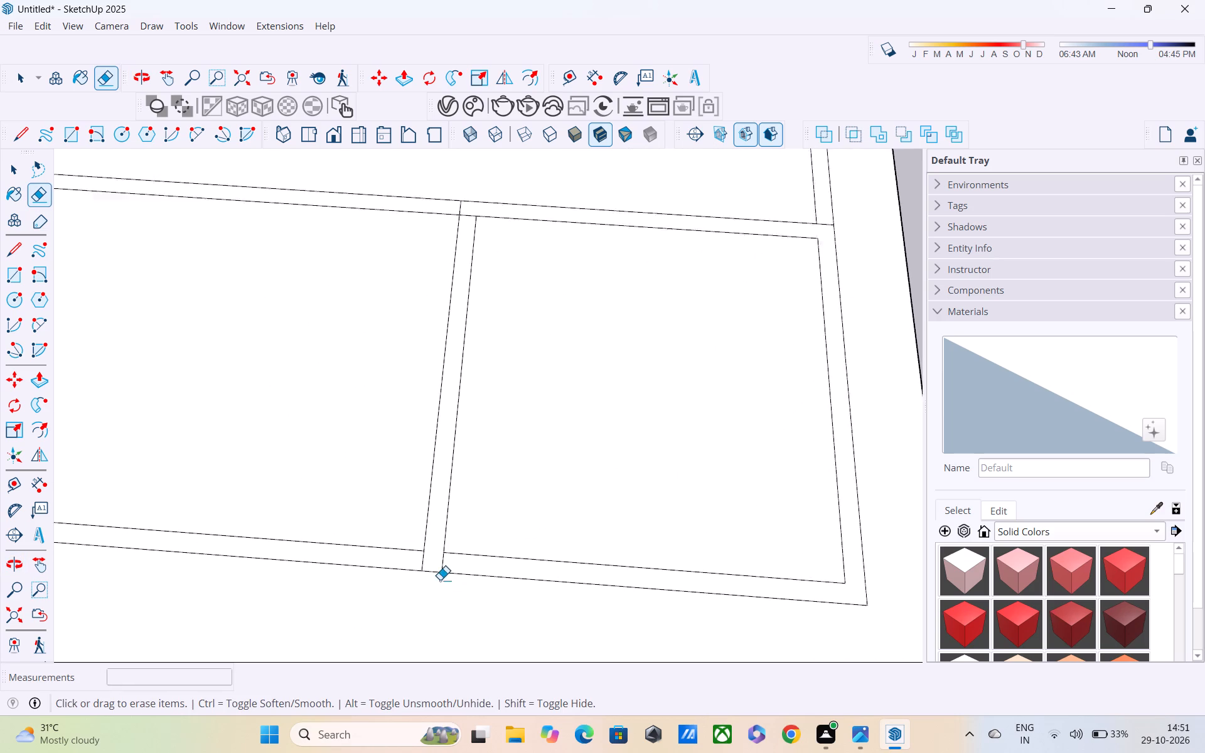
click(440, 562)
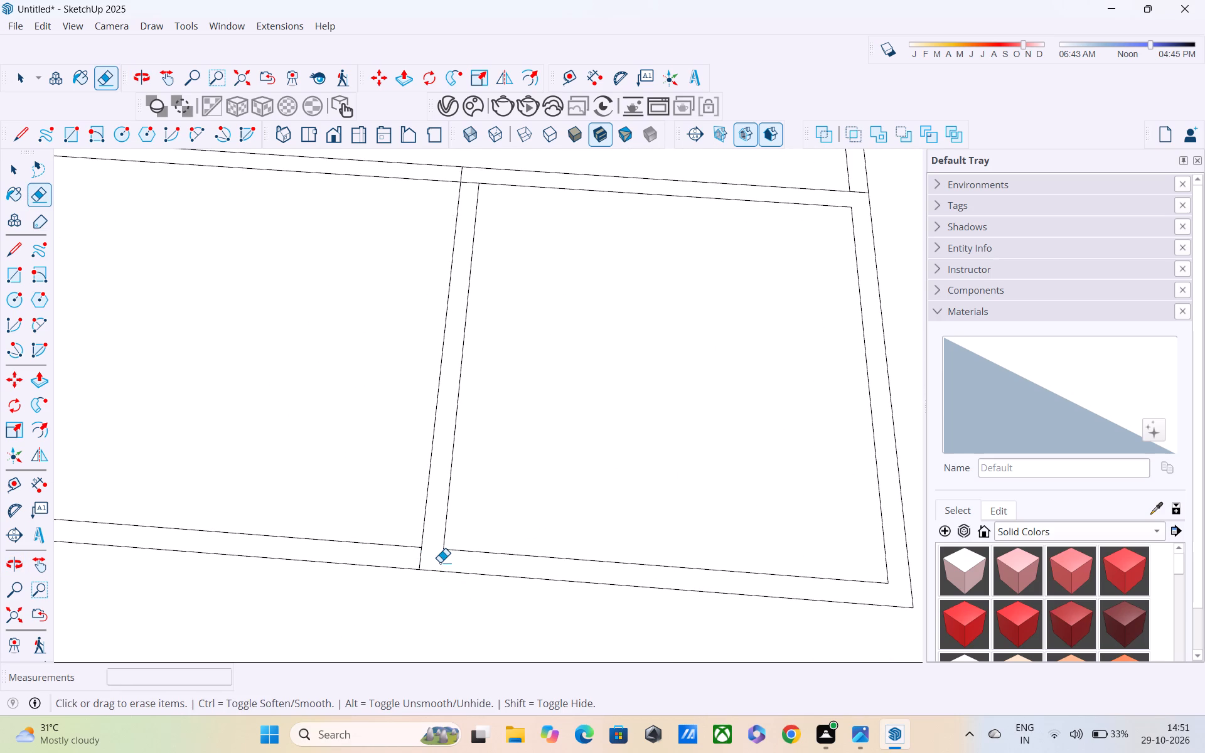
scroll(440, 562, down, 4)
Push/Pull the connected wall outline around the large room and the adjoining smaller room up 10'.
key(space)
key(p)
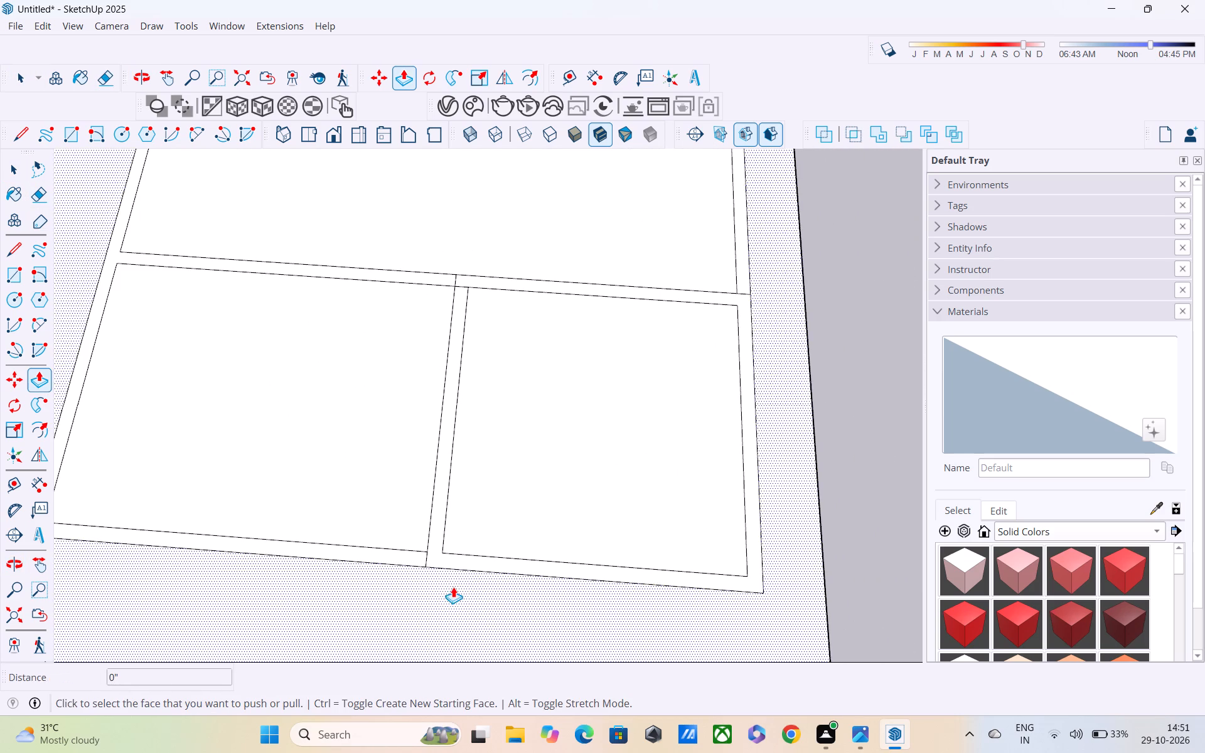
shift+middle_drag(365, 438, 475, 525)
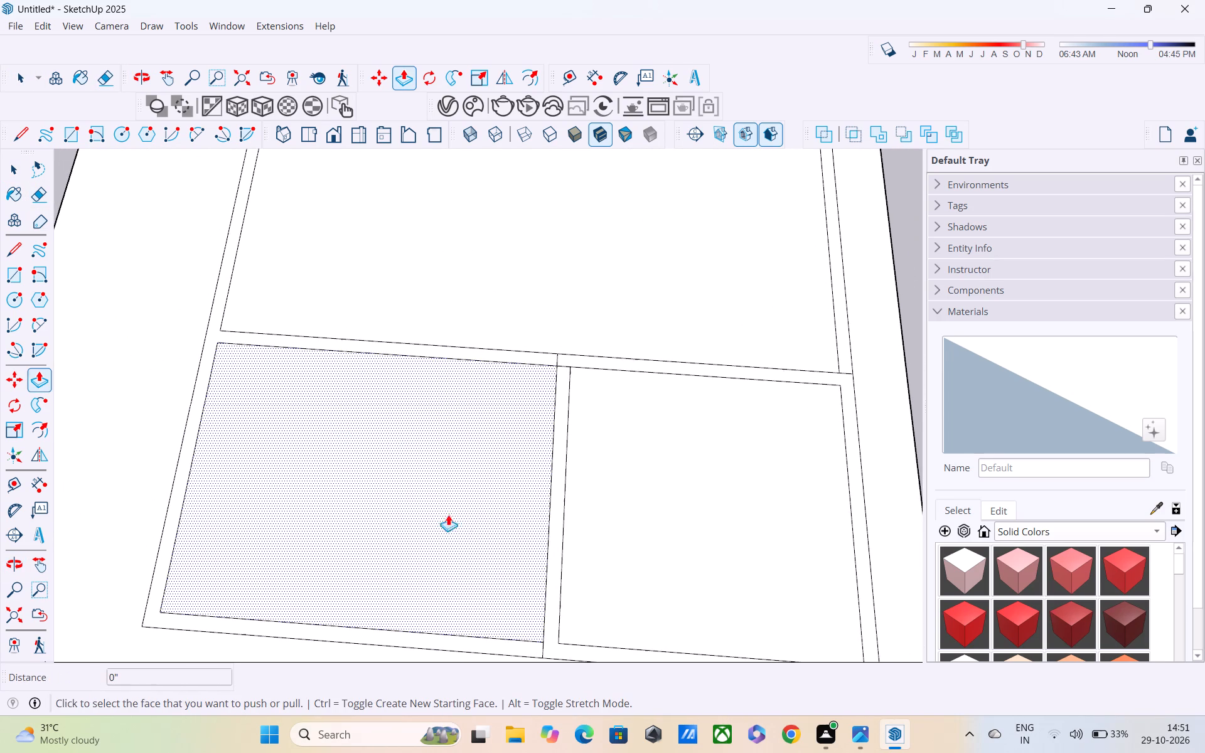
click(214, 339)
scroll(212, 304, down, 3)
shift+middle_drag(212, 303, 265, 402)
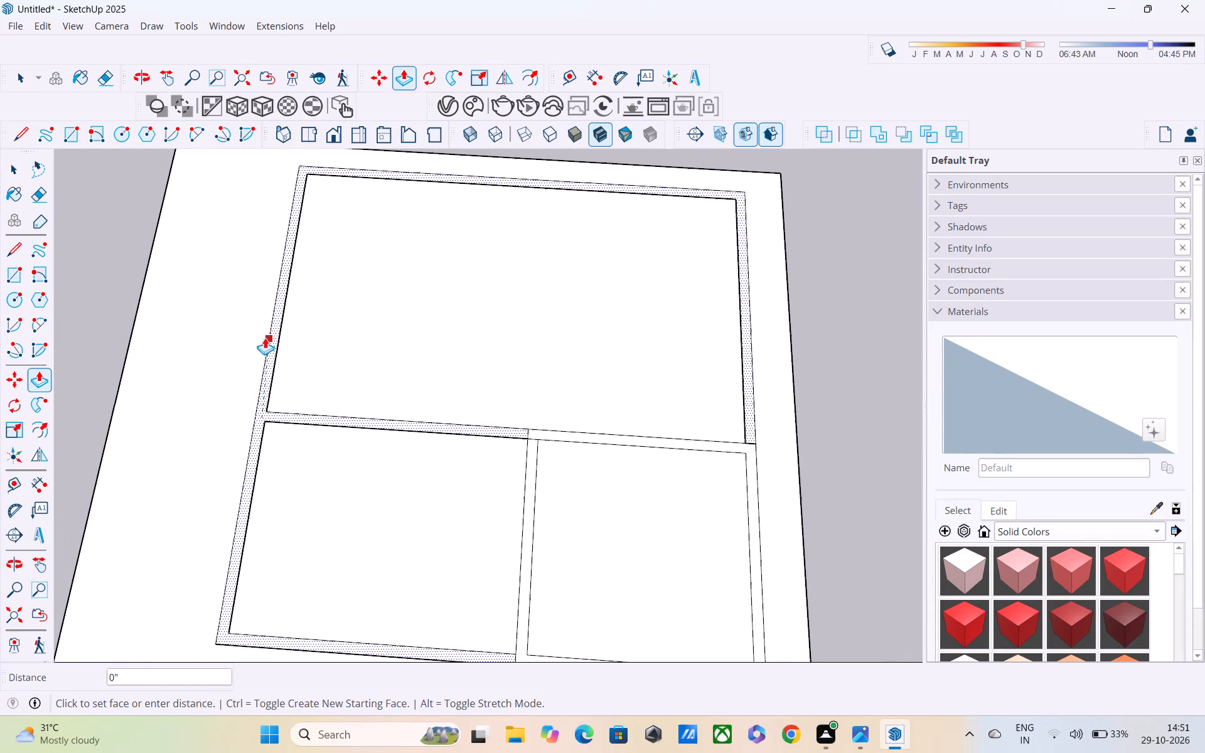
shift+middle_drag(279, 405, 307, 481)
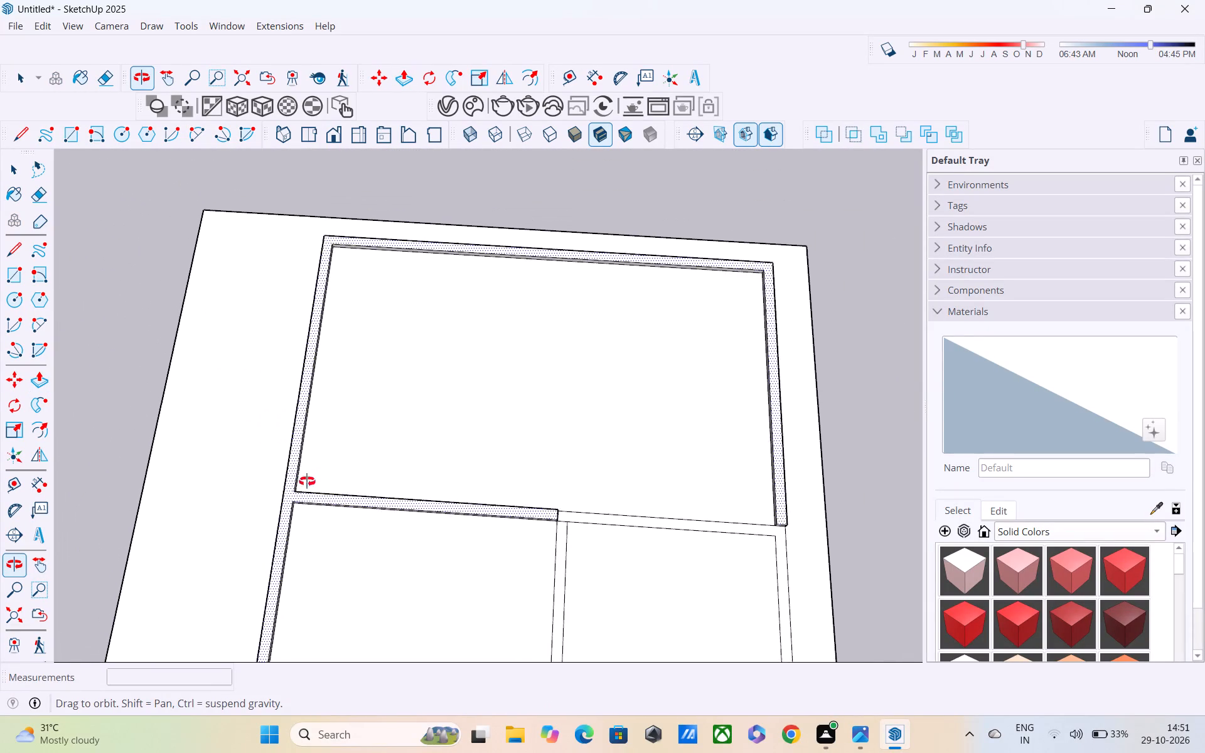
shift+middle_drag(307, 481, 306, 414)
scroll(308, 303, down, 3)
shift+middle_drag(308, 305, 303, 234)
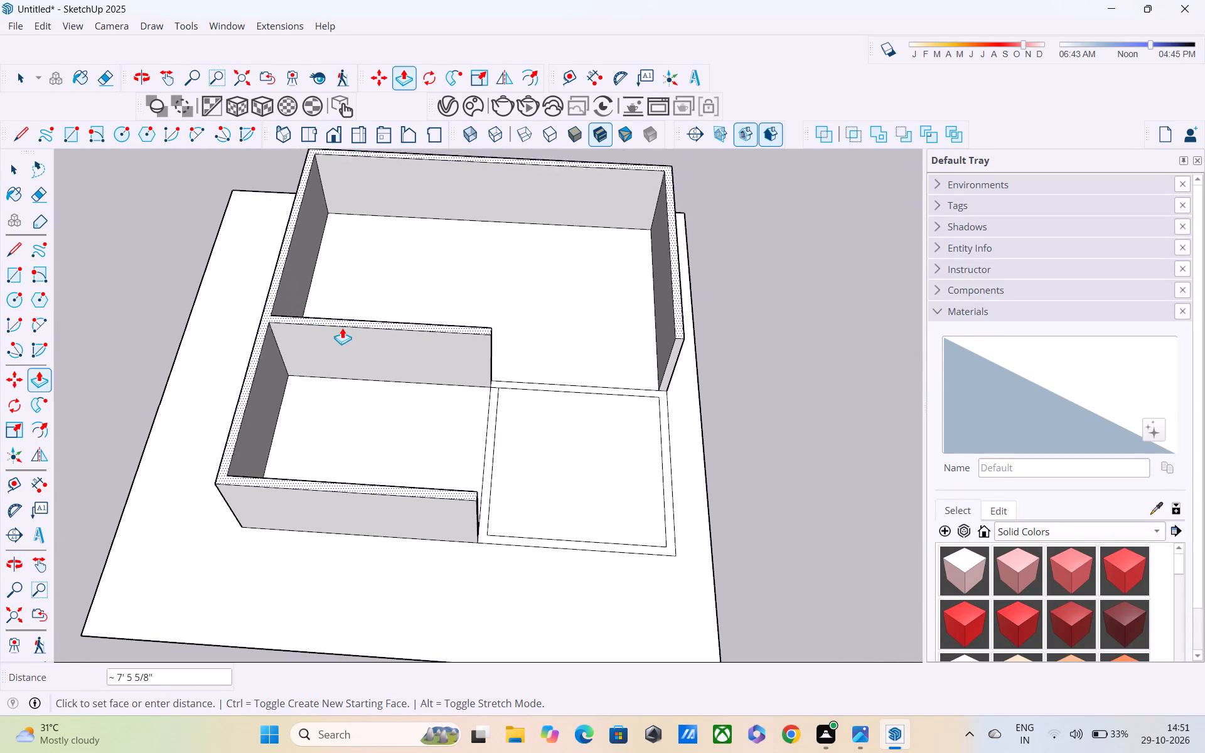
middle_drag(343, 329, 358, 213)
middle_drag(405, 257, 414, 248)
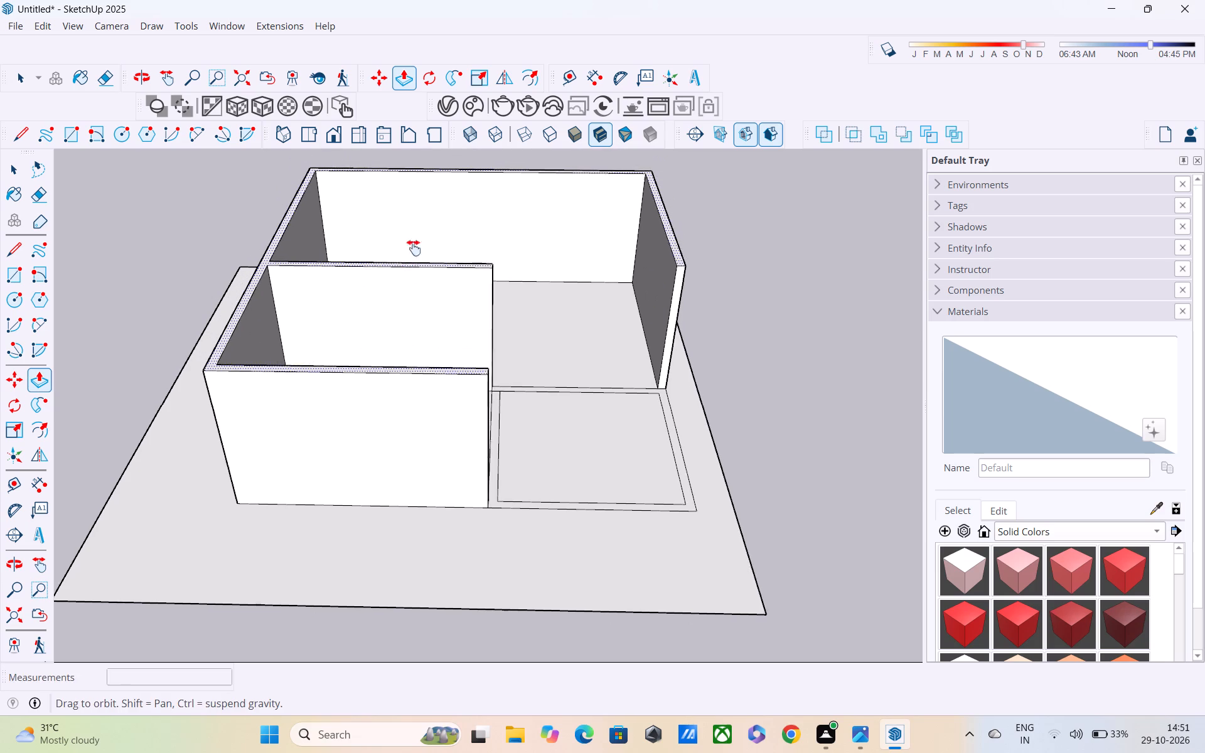
middle_drag(414, 248, 426, 210)
text(10')
key(Return)
key(space)
Push the free end face of the smaller room's near outer wall back 19' 3" to the side wall.
scroll(426, 215, up, 1)
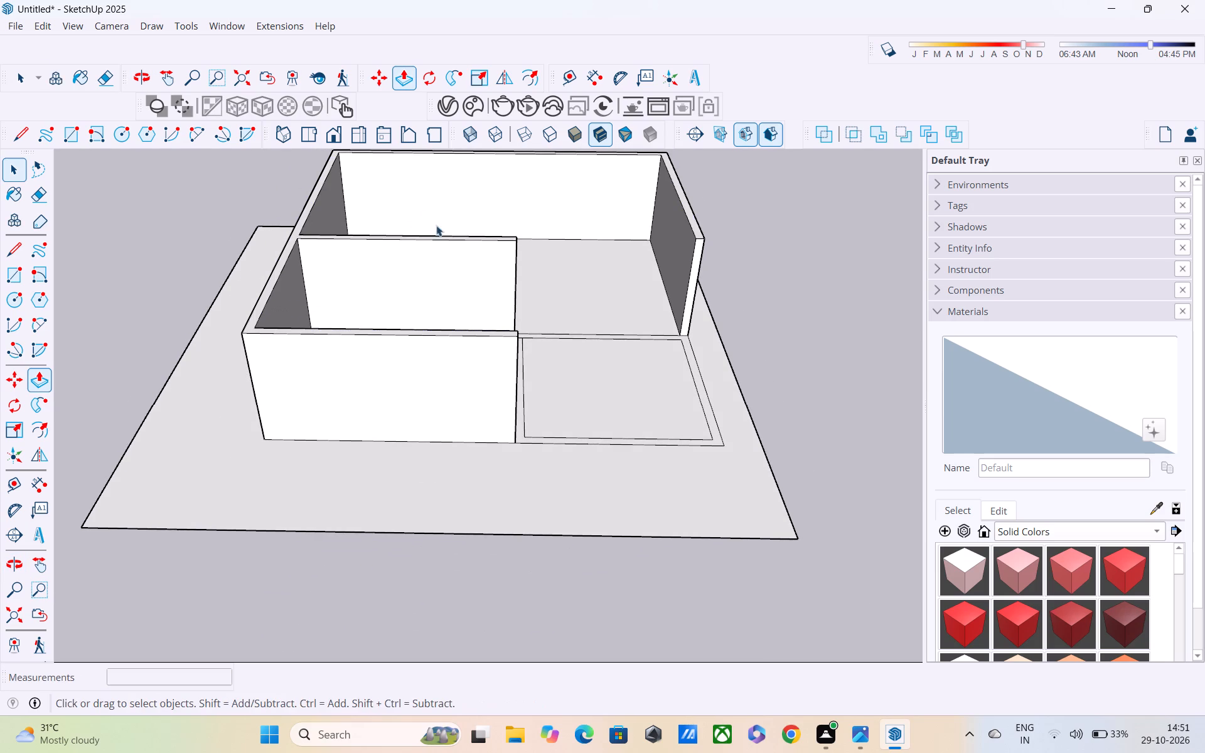
middle_drag(456, 364, 341, 319)
scroll(473, 370, up, 4)
scroll(520, 436, up, 2)
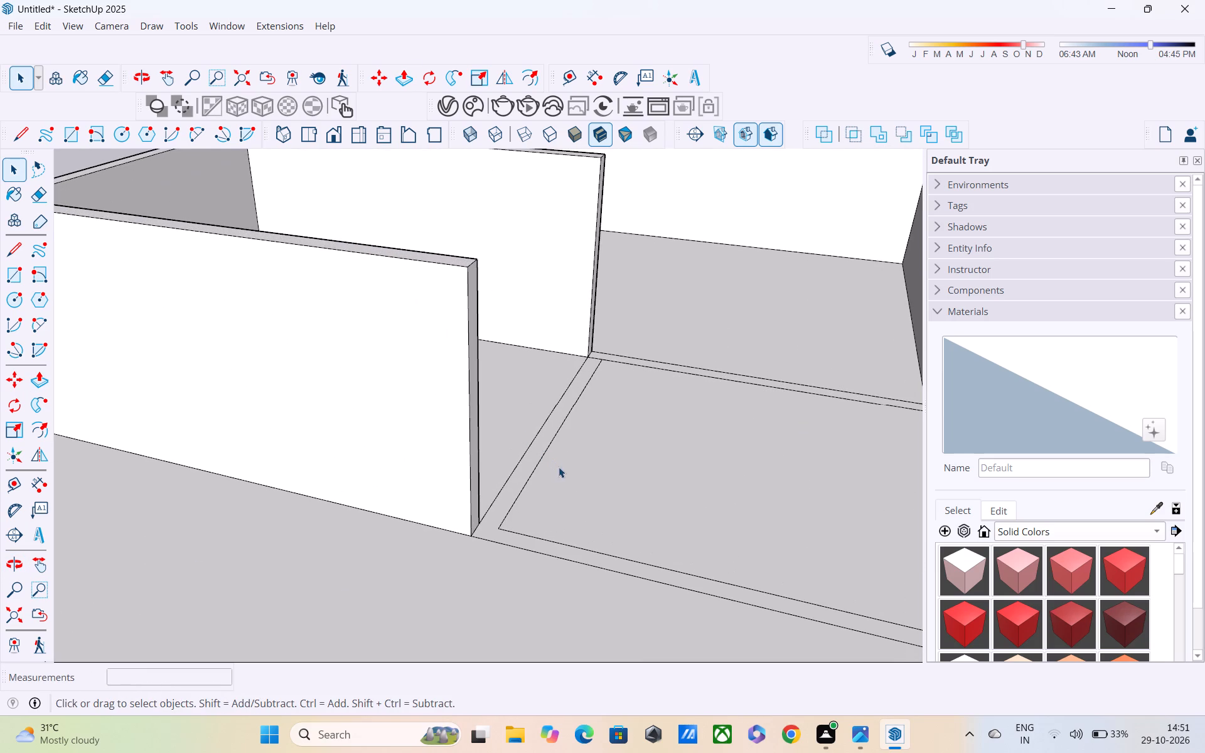
shift+middle_drag(560, 446, 531, 279)
scroll(531, 278, up, 3)
middle_drag(531, 277, 474, 361)
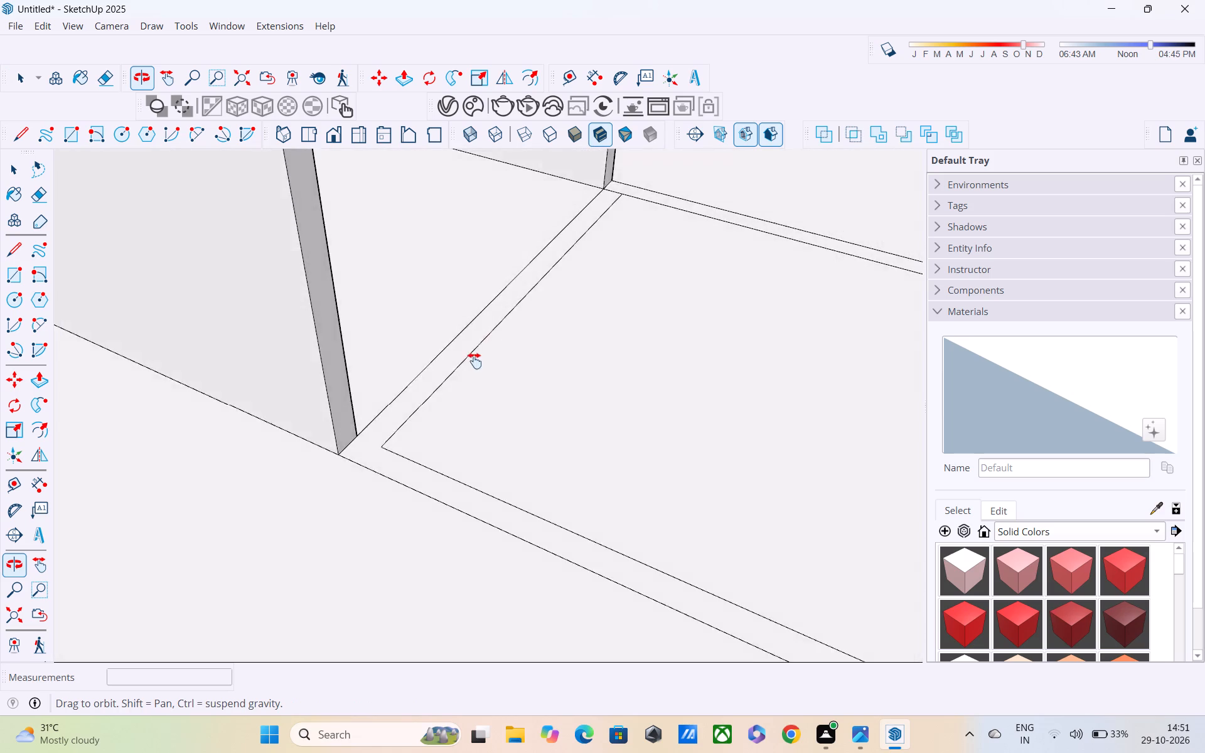
middle_drag(474, 361, 425, 318)
scroll(425, 318, down, 1)
key(p)
scroll(396, 301, up, 1)
scroll(396, 301, down, 4)
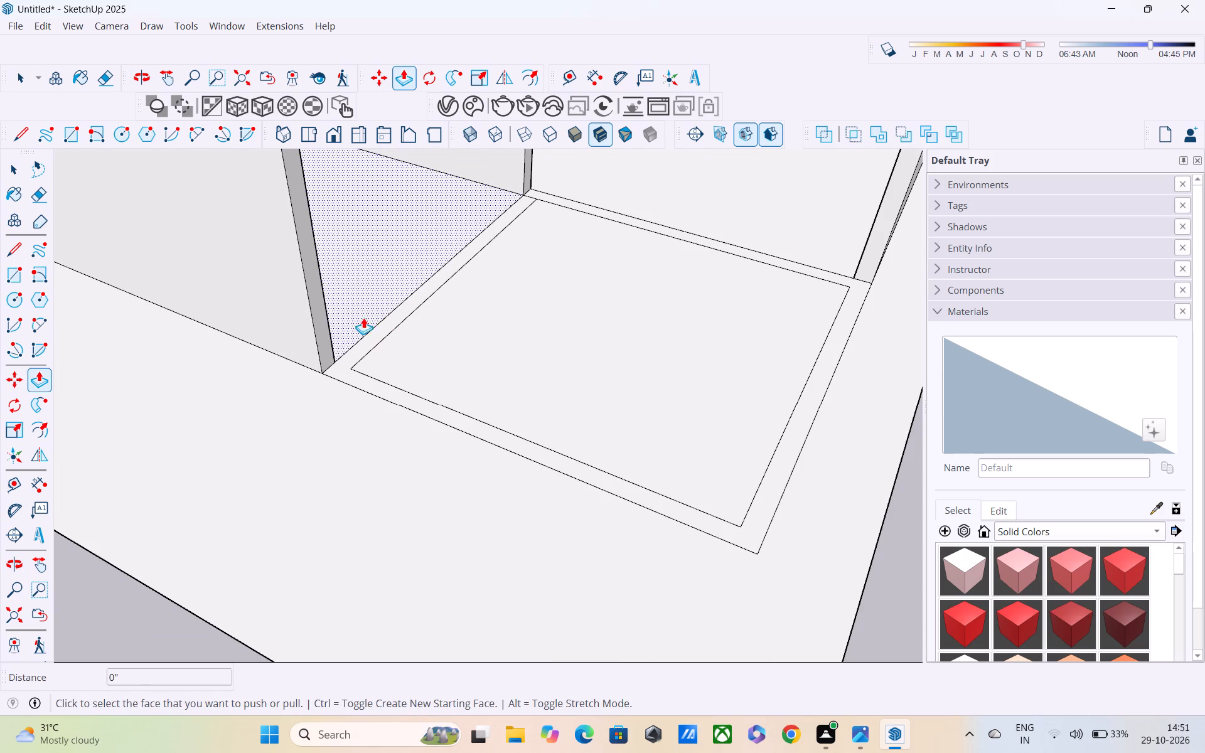
shift+middle_drag(354, 309, 450, 376)
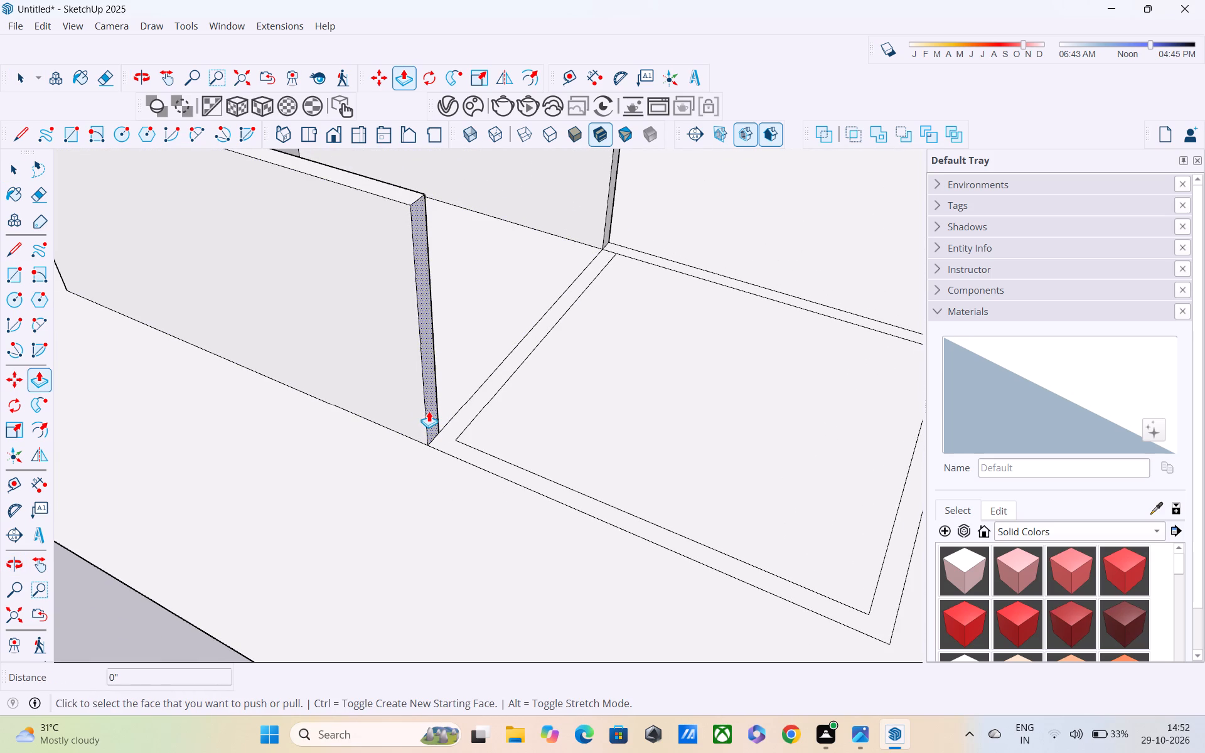
click(429, 411)
middle_drag(350, 375, 568, 528)
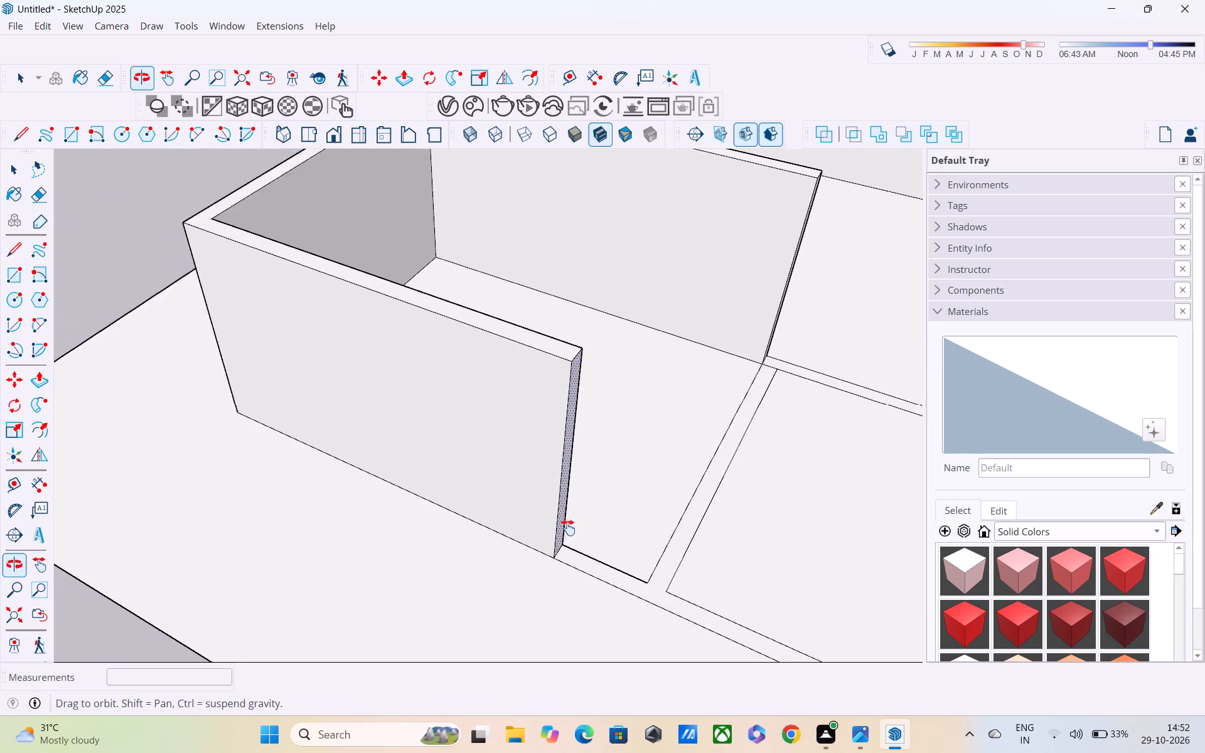
middle_drag(568, 528, 611, 528)
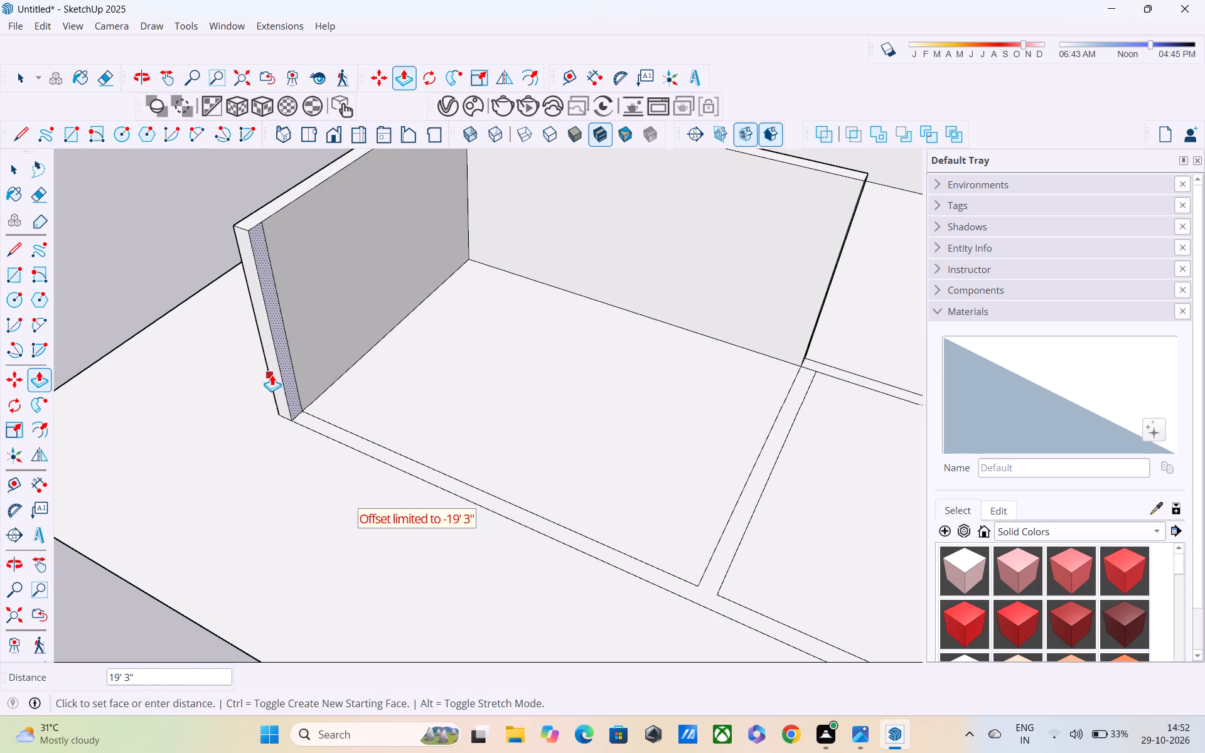
click(271, 372)
Erase the leftover vertical edge near the open end of the side wall's inner face.
scroll(250, 380, down, 2)
middle_drag(250, 380, 330, 410)
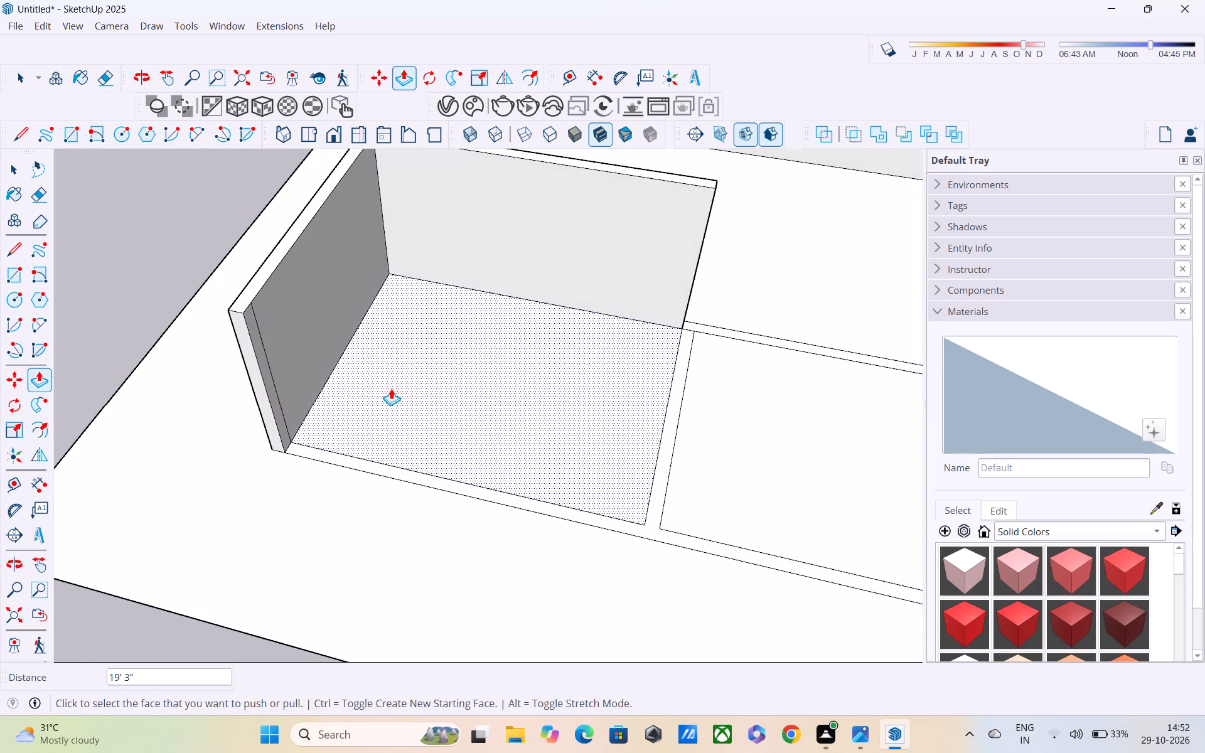
key(e)
scroll(323, 369, up, 4)
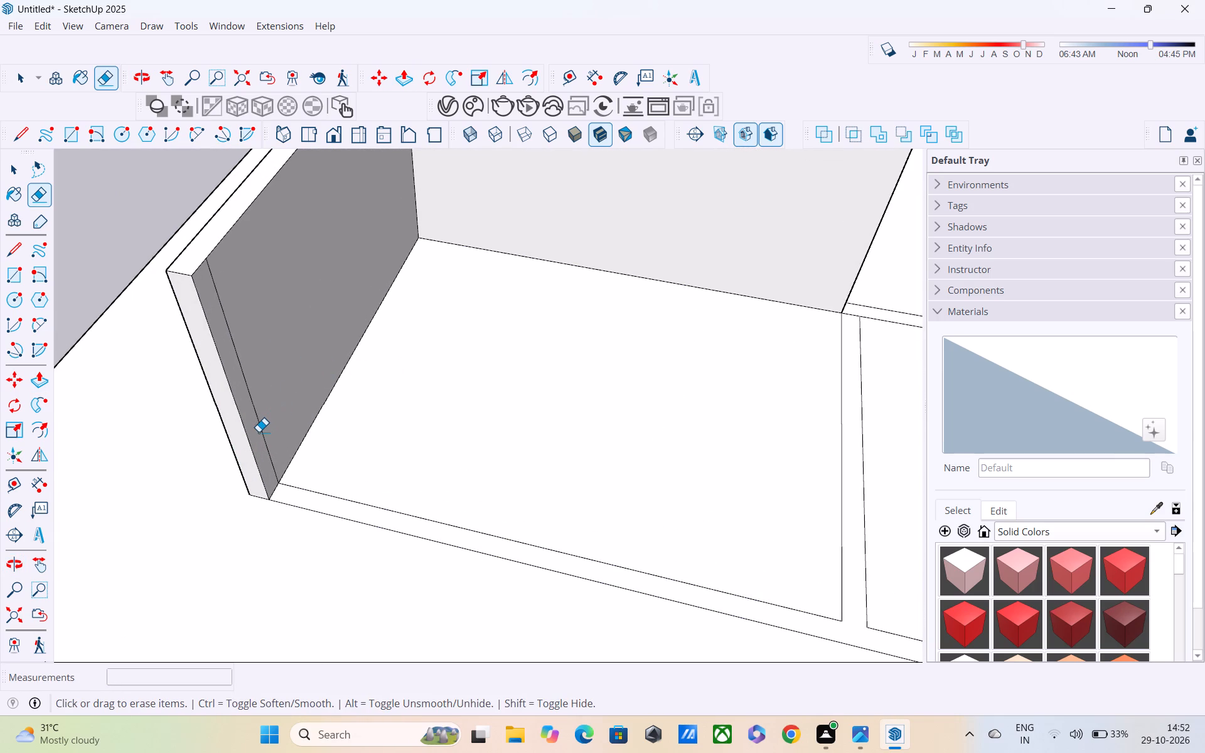
drag(259, 423, 258, 414)
Examine the raised walls and the unraised wall outlines from several sides.
scroll(258, 398, down, 5)
middle_drag(351, 422, 245, 307)
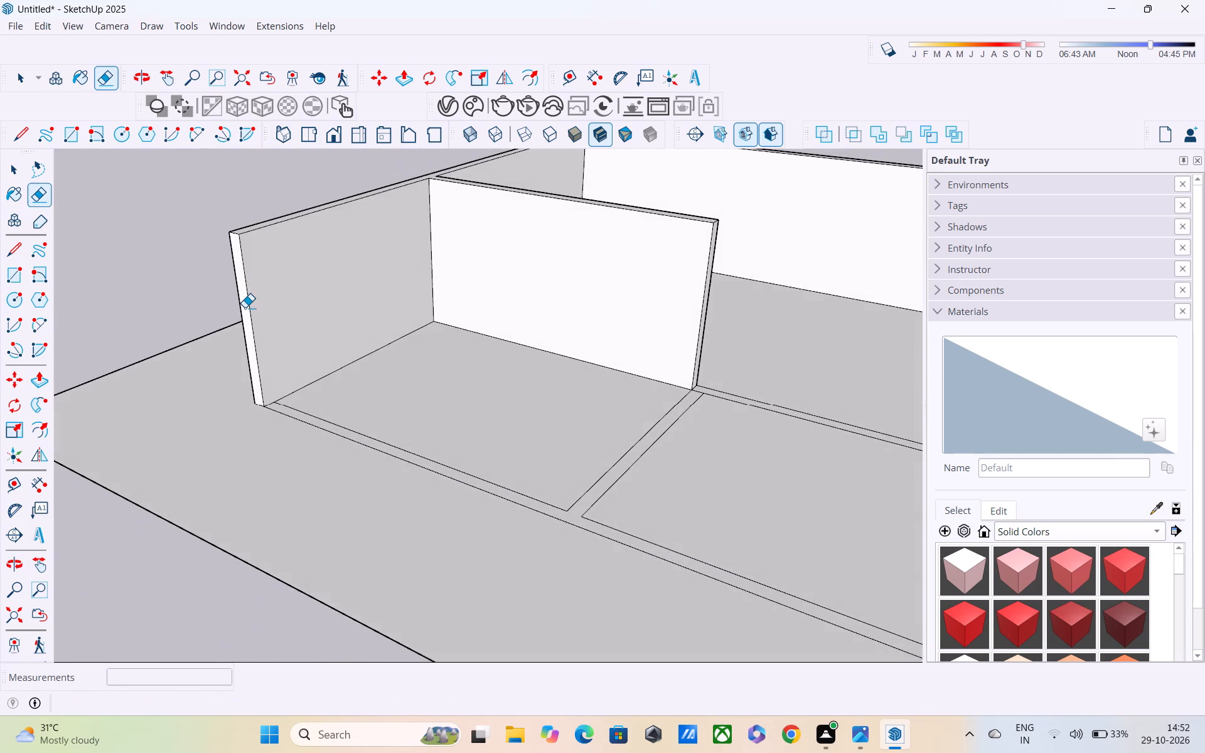
scroll(245, 307, down, 5)
middle_drag(429, 456, 399, 346)
scroll(398, 338, up, 1)
scroll(398, 338, down, 6)
middle_drag(436, 386, 378, 480)
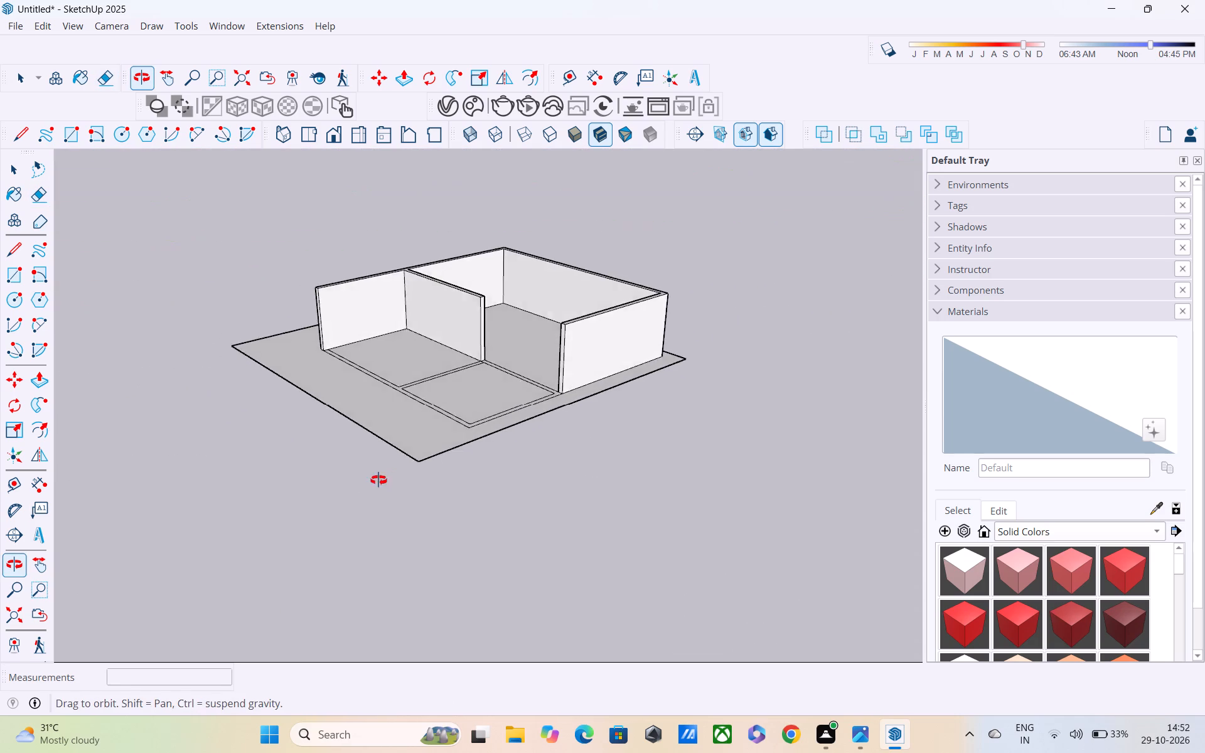
middle_drag(378, 480, 365, 486)
scroll(333, 438, up, 1)
scroll(333, 438, down, 2)
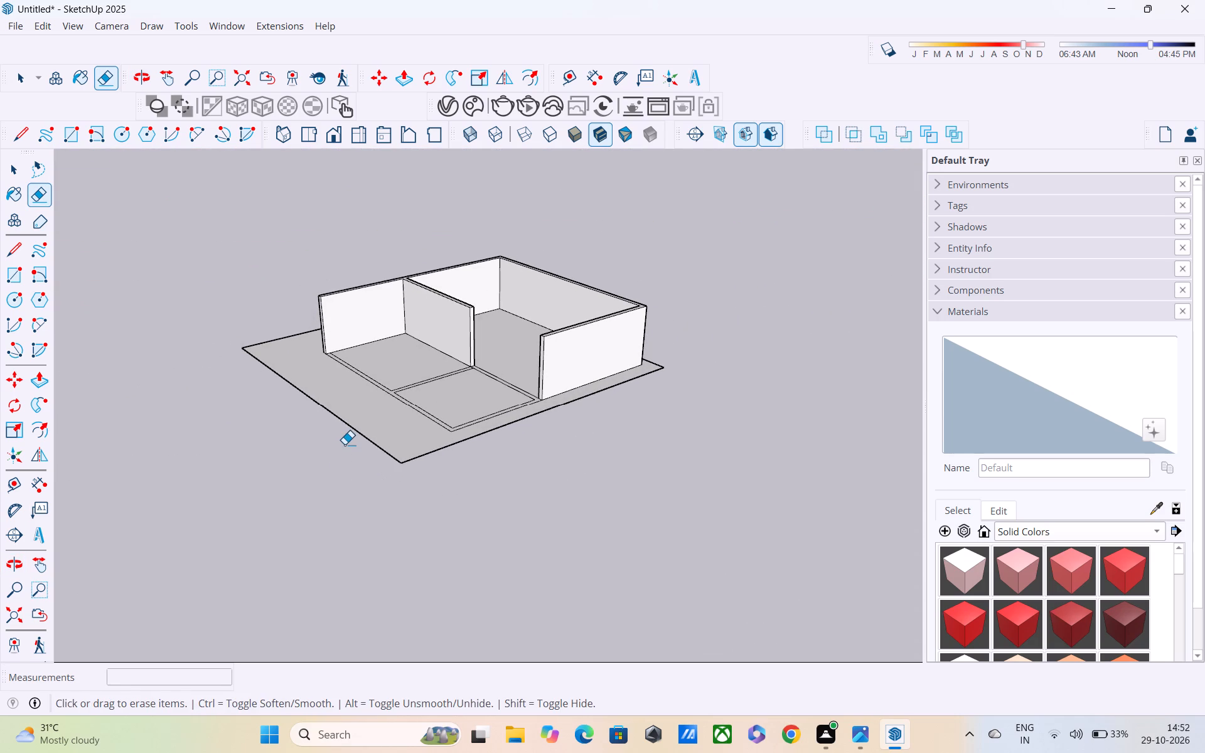
scroll(345, 444, up, 2)
scroll(345, 415, down, 1)
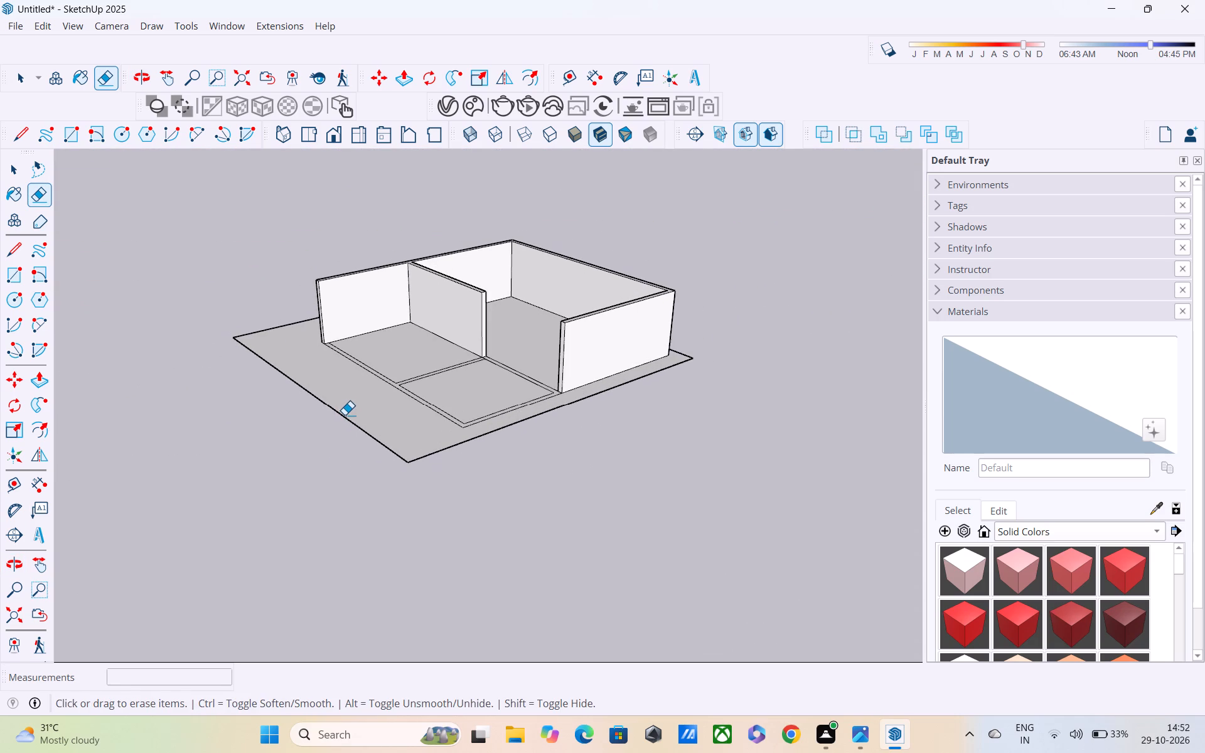
key(Escape)
scroll(345, 415, up, 1)
scroll(352, 393, down, 4)
text(V)
key(space)
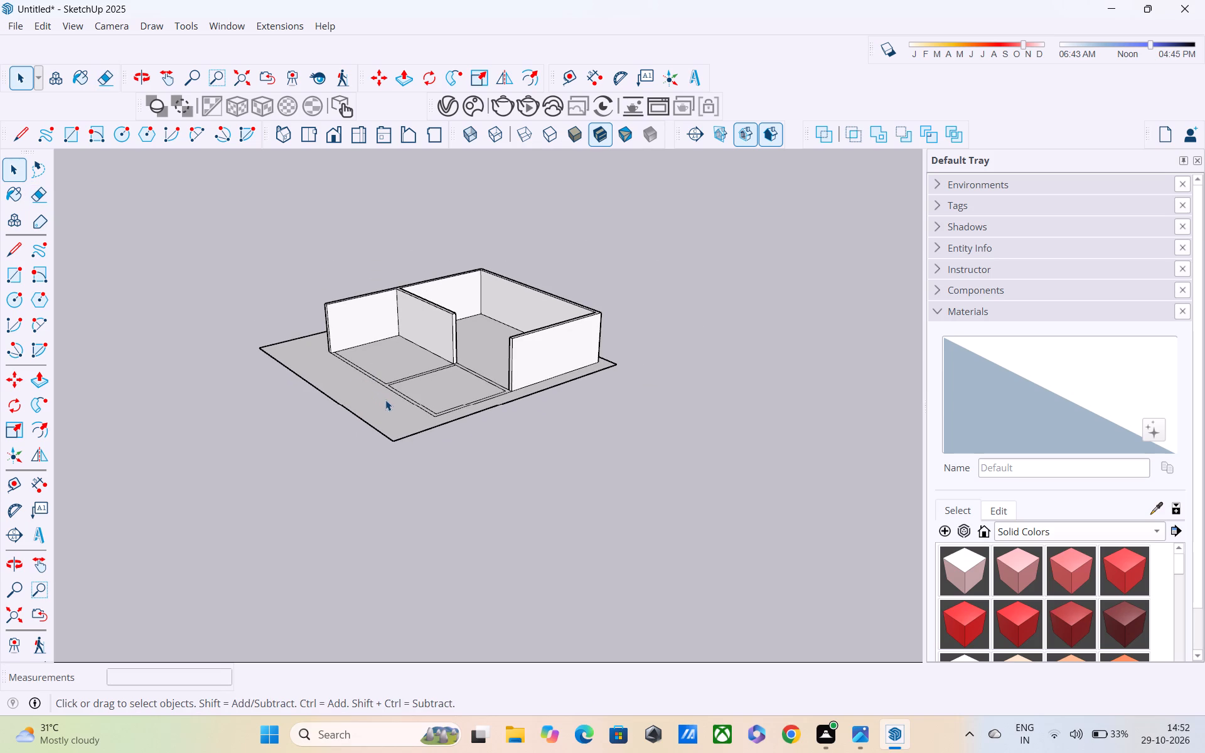
shift+middle_drag(430, 434, 545, 525)
middle_drag(571, 454, 601, 505)
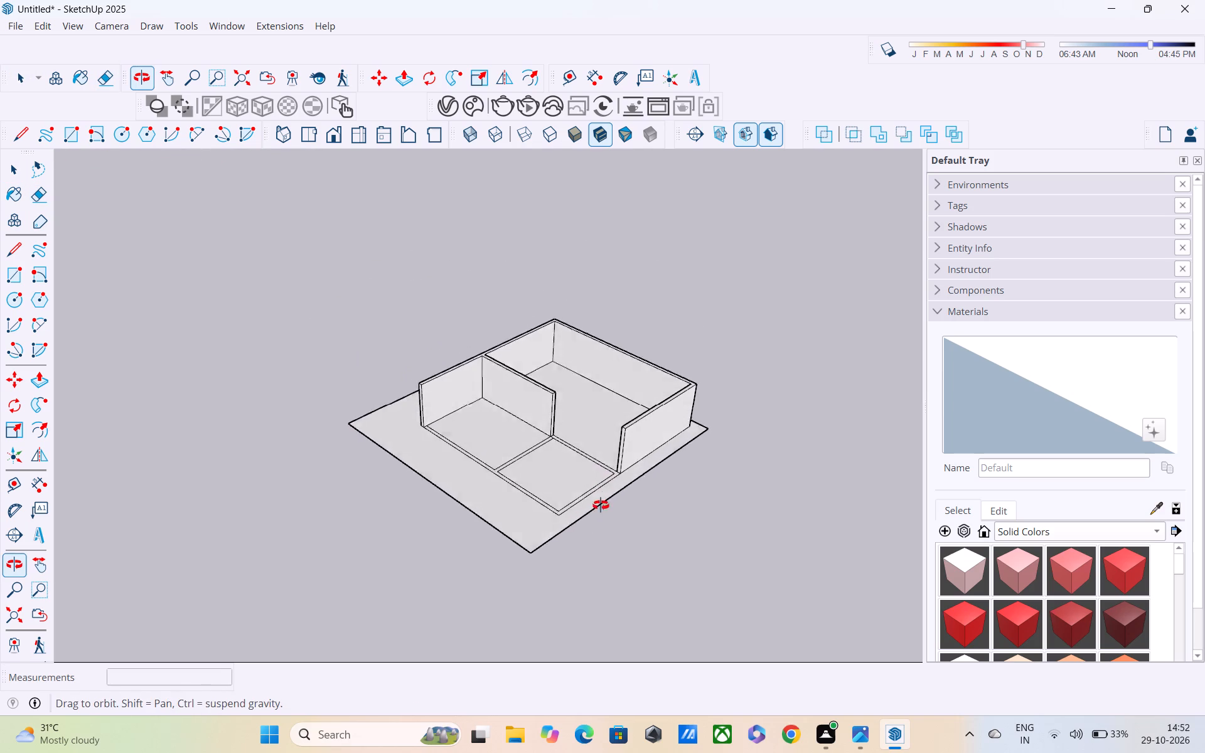
middle_drag(601, 505, 503, 547)
scroll(537, 348, down, 2)
scroll(497, 405, up, 6)
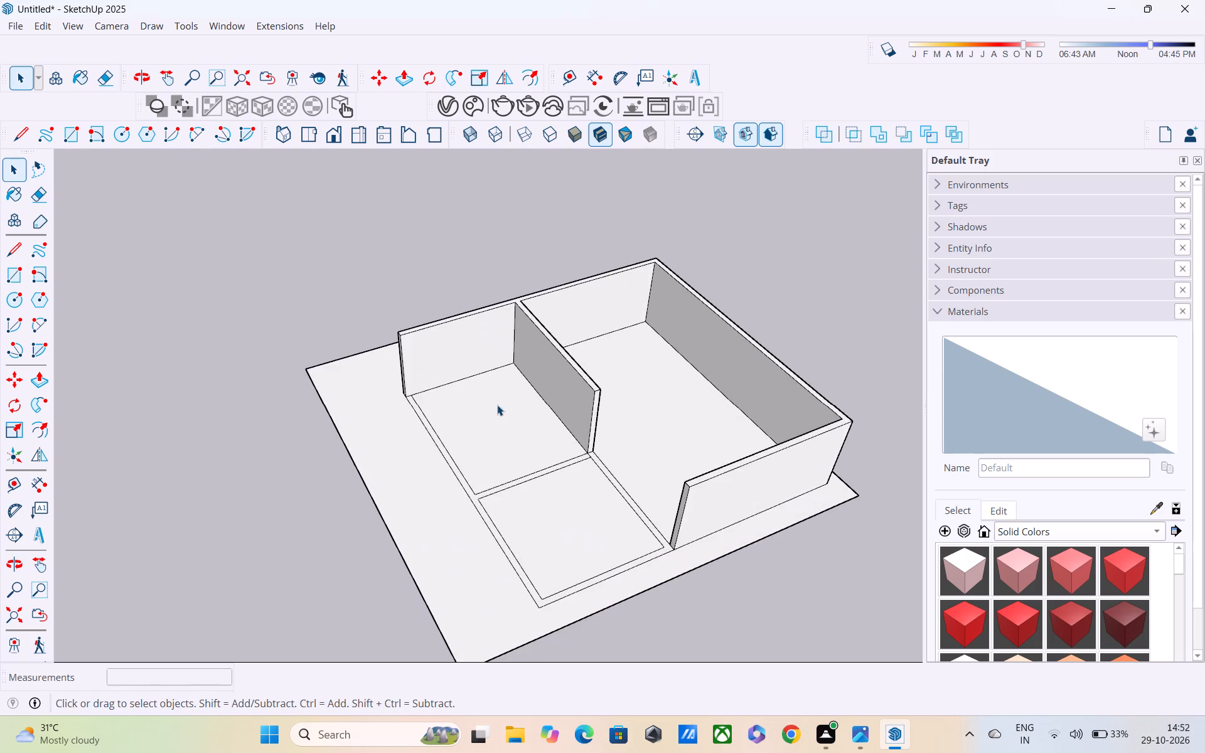
middle_drag(497, 405, 524, 505)
scroll(523, 501, up, 3)
middle_drag(378, 326, 245, 177)
scroll(498, 452, up, 3)
shift+middle_drag(496, 448, 511, 359)
scroll(511, 359, down, 5)
shift+middle_drag(530, 378, 568, 434)
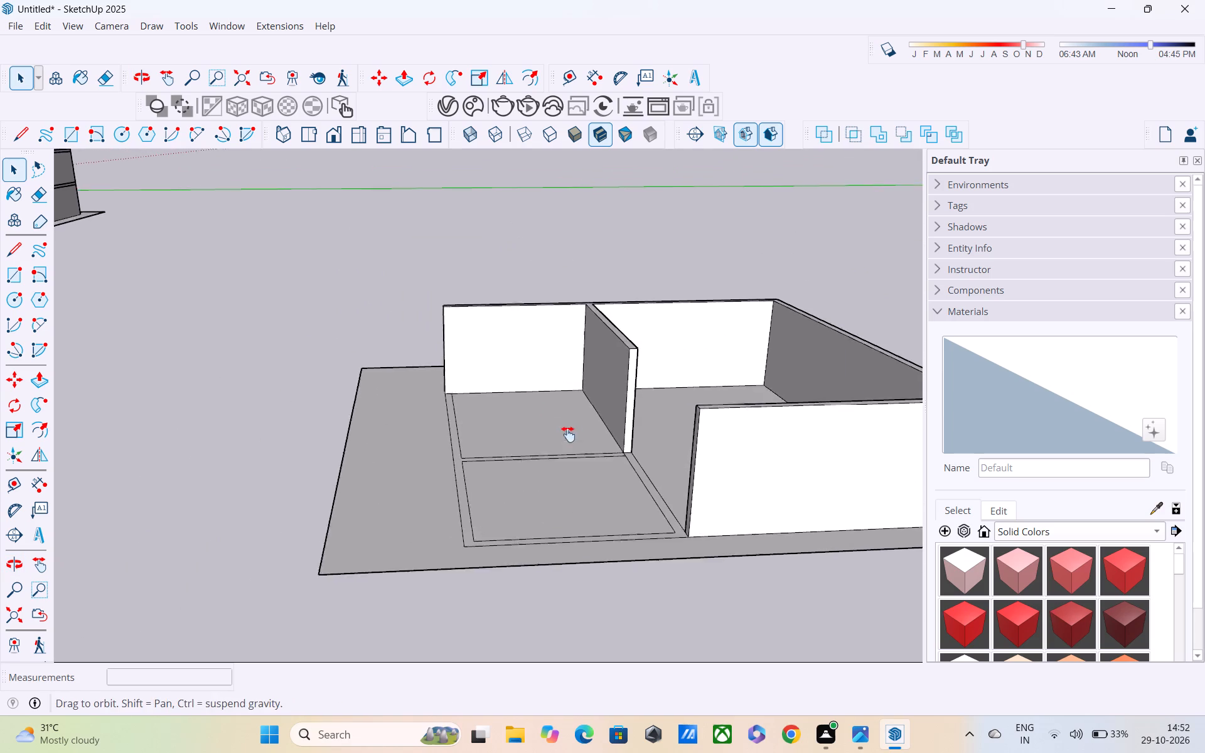
shift+middle_drag(568, 434, 574, 447)
scroll(572, 446, up, 3)
middle_drag(557, 427, 602, 528)
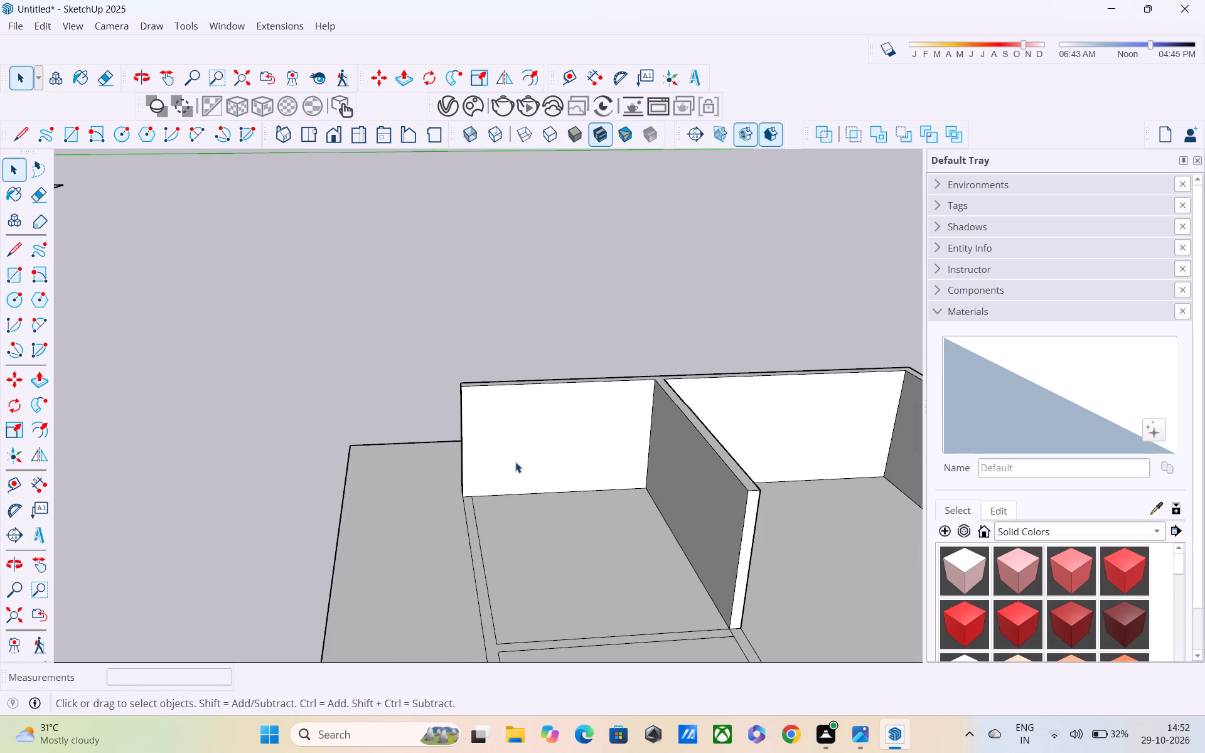
scroll(515, 455, down, 3)
shift+middle_drag(515, 446, 515, 431)
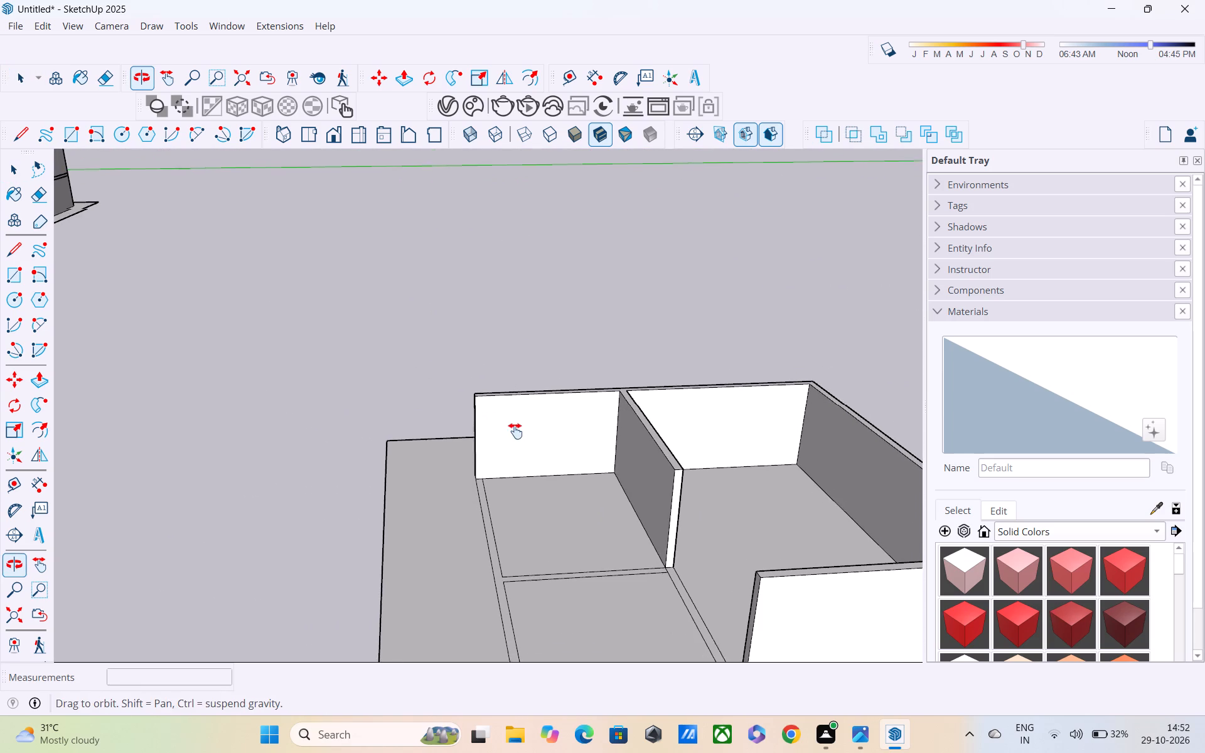
shift+middle_drag(515, 431, 526, 393)
scroll(528, 389, down, 3)
middle_drag(528, 389, 485, 379)
scroll(483, 374, down, 4)
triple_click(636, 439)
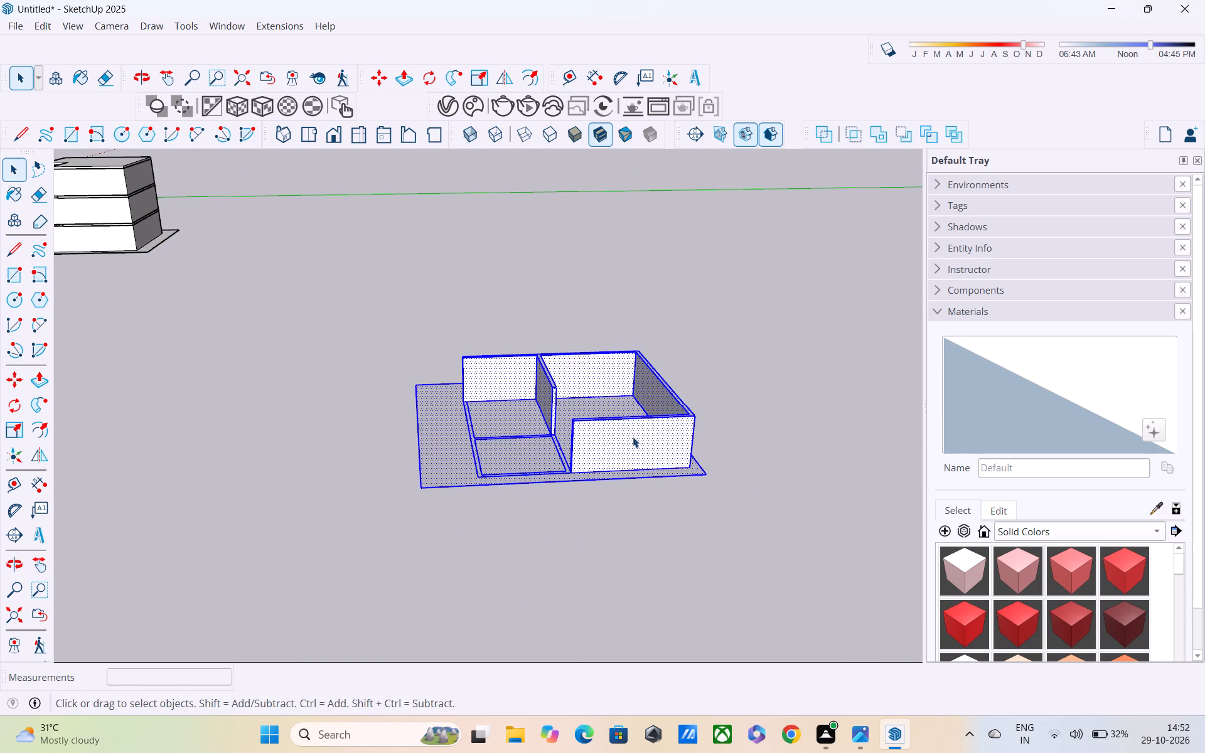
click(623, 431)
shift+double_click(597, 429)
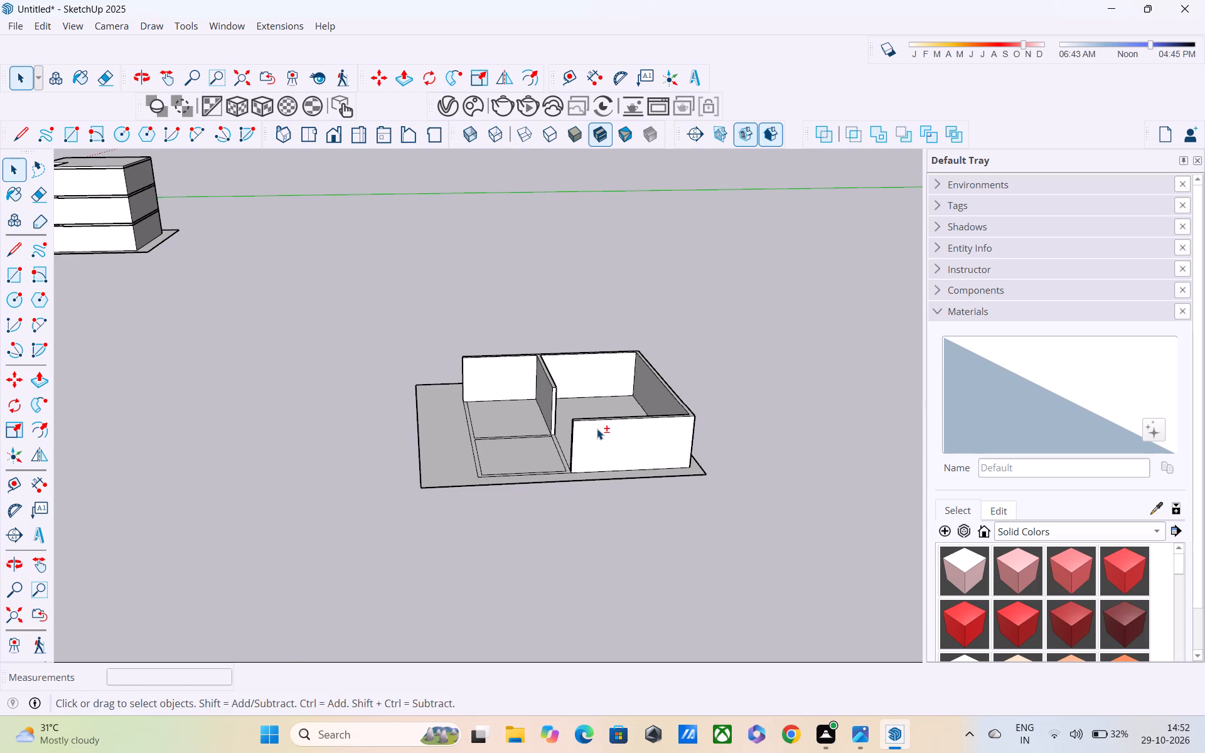
Select the outer faces, with their edges, of the large room's short side wall and the adjoining long far wall.
double_click(604, 426)
middle_drag(631, 435, 607, 491)
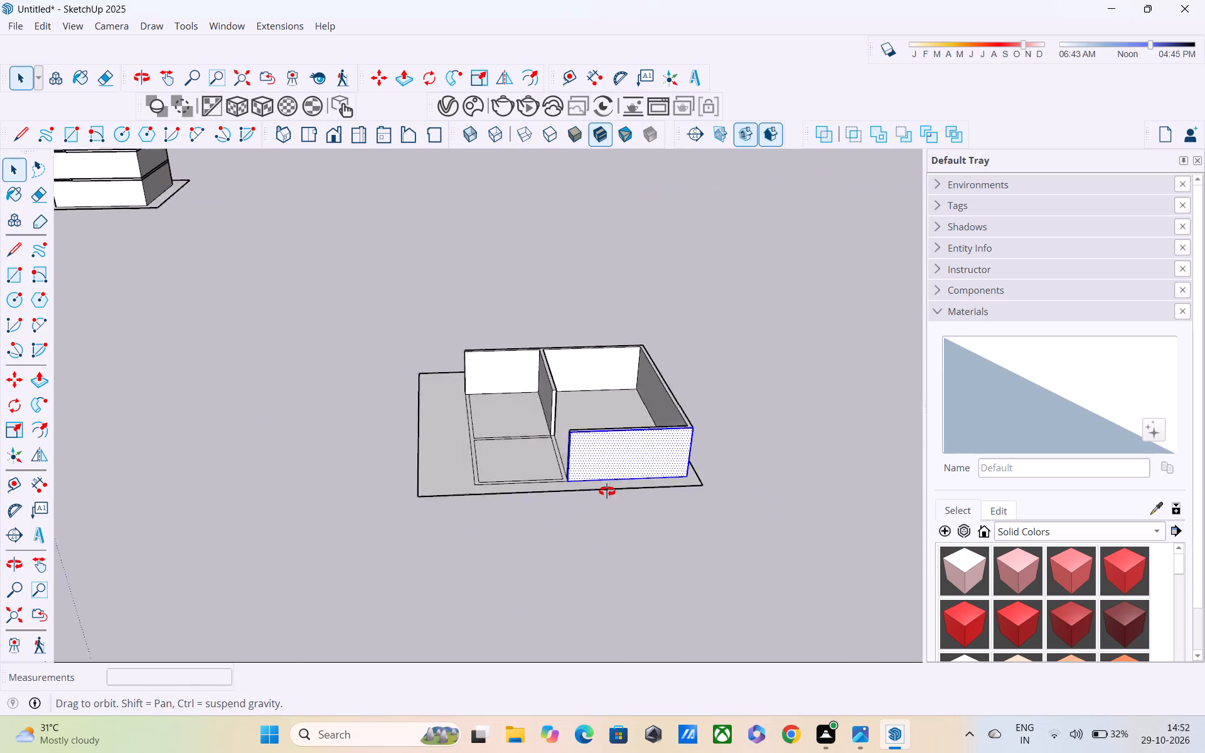
middle_drag(607, 491, 355, 434)
shift+scroll(626, 548, up, 3)
shift+double_click(569, 474)
middle_drag(565, 521, 569, 524)
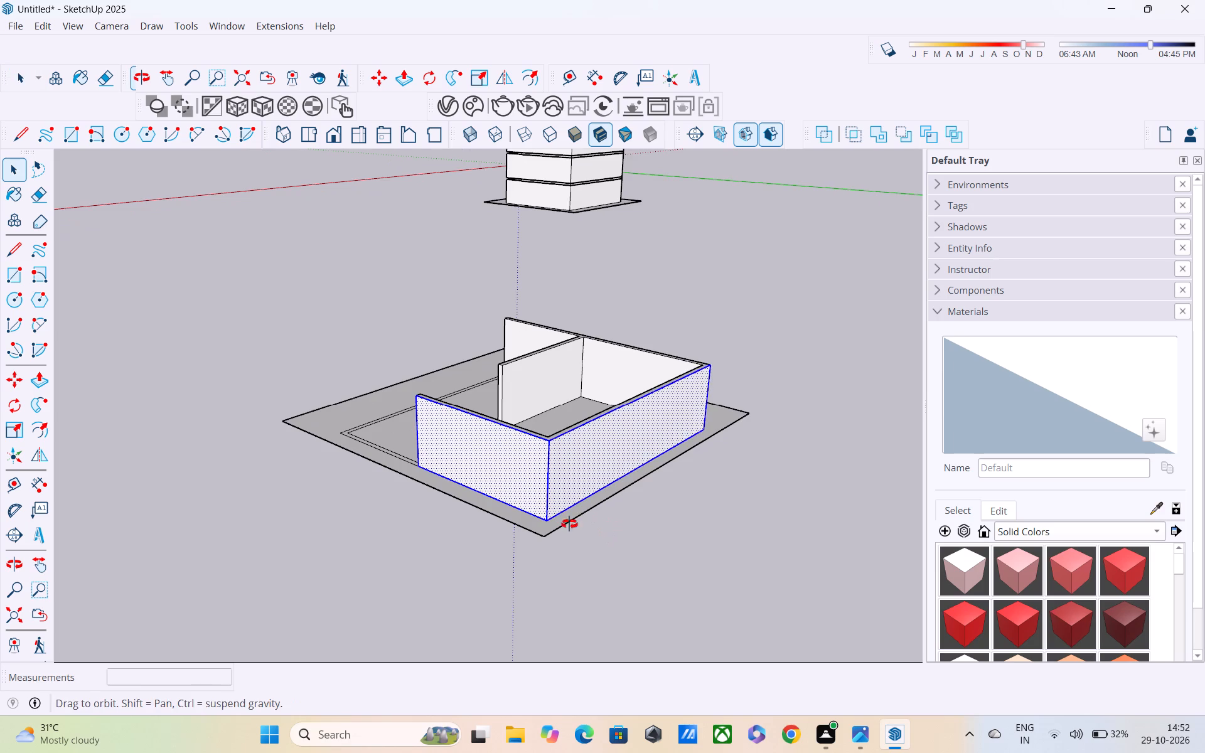
middle_drag(569, 524, 851, 569)
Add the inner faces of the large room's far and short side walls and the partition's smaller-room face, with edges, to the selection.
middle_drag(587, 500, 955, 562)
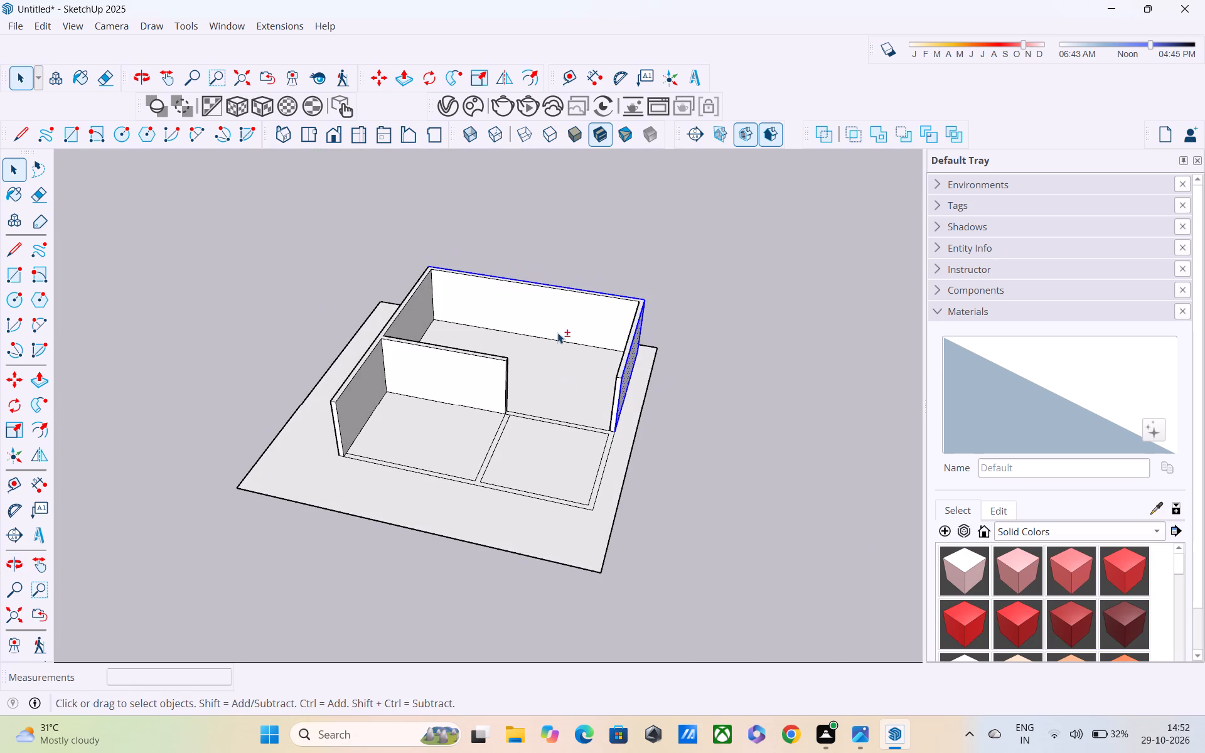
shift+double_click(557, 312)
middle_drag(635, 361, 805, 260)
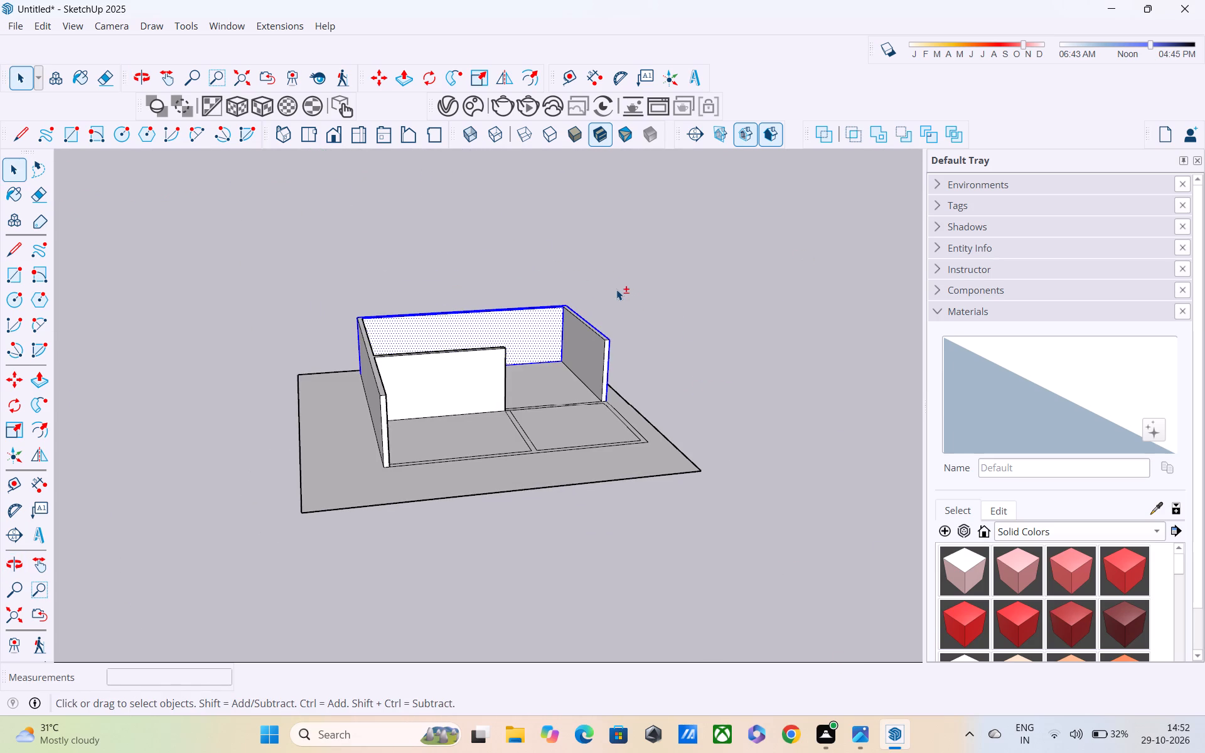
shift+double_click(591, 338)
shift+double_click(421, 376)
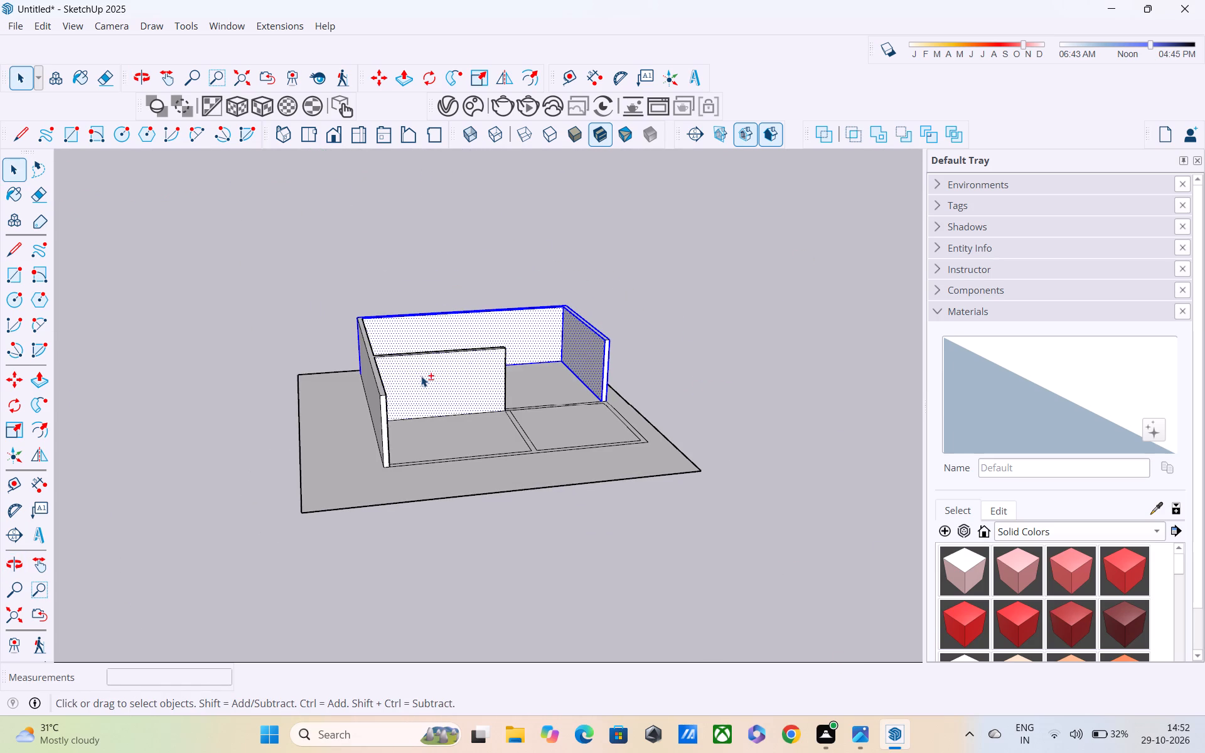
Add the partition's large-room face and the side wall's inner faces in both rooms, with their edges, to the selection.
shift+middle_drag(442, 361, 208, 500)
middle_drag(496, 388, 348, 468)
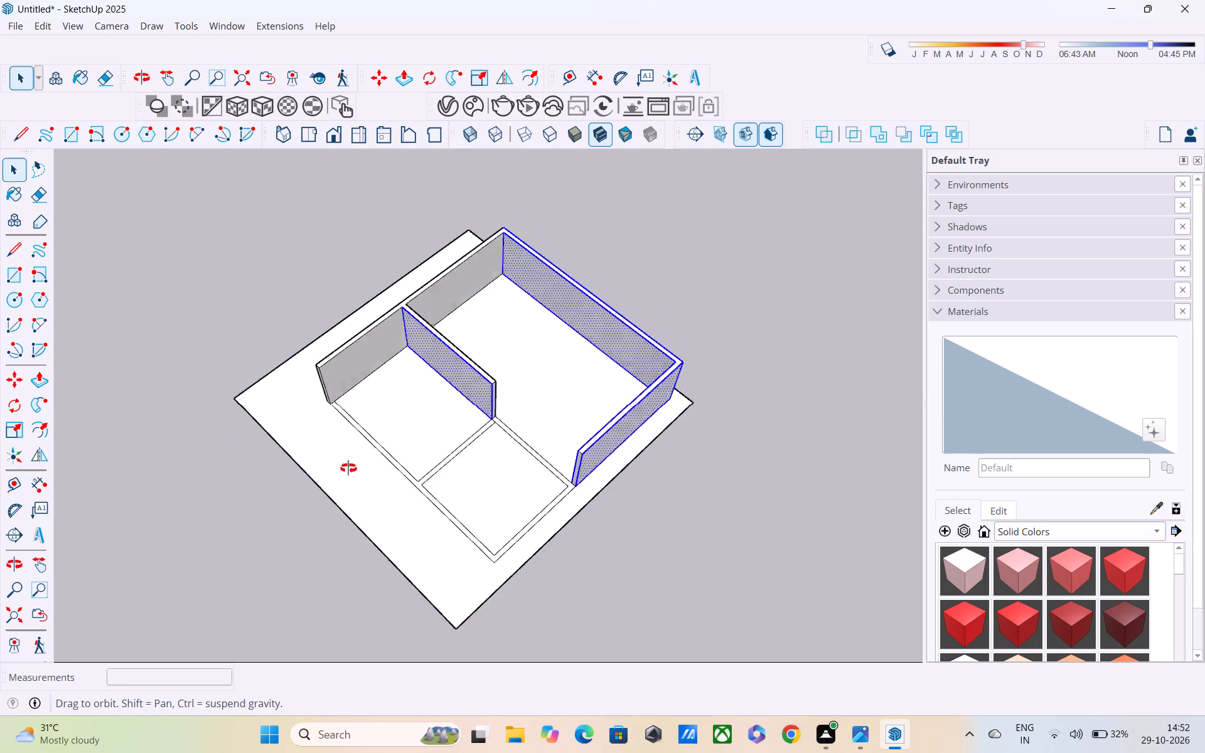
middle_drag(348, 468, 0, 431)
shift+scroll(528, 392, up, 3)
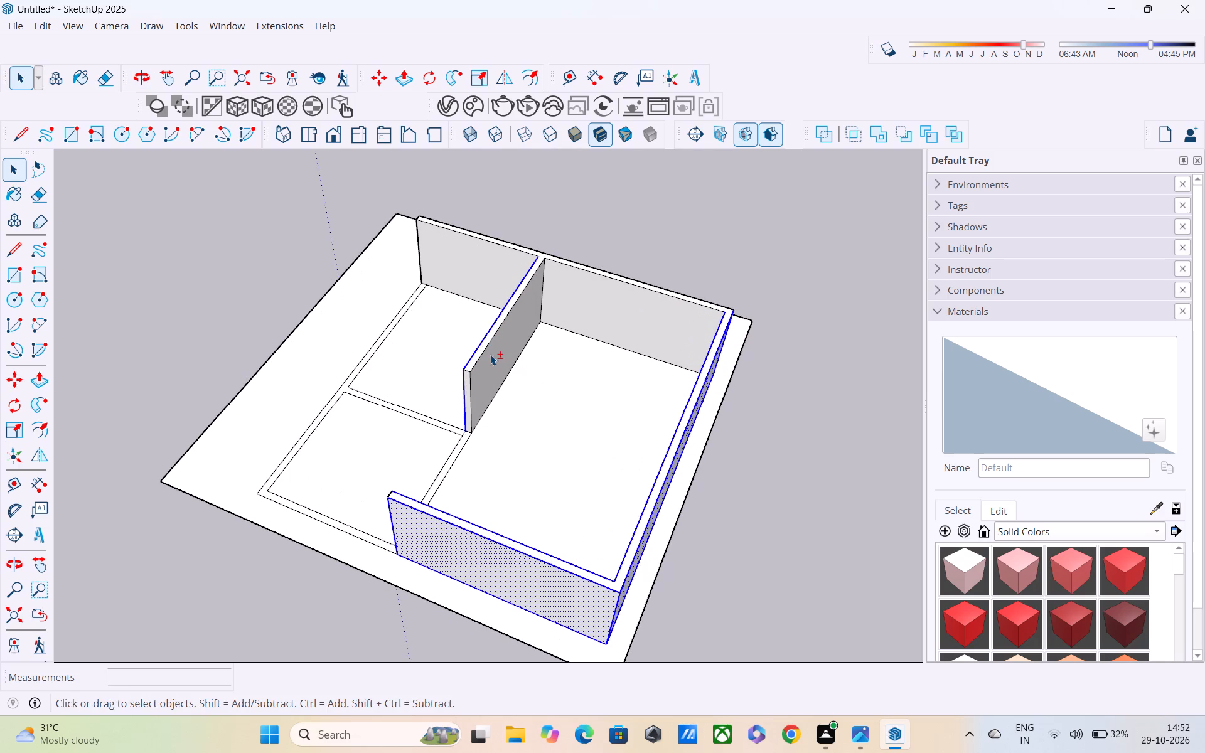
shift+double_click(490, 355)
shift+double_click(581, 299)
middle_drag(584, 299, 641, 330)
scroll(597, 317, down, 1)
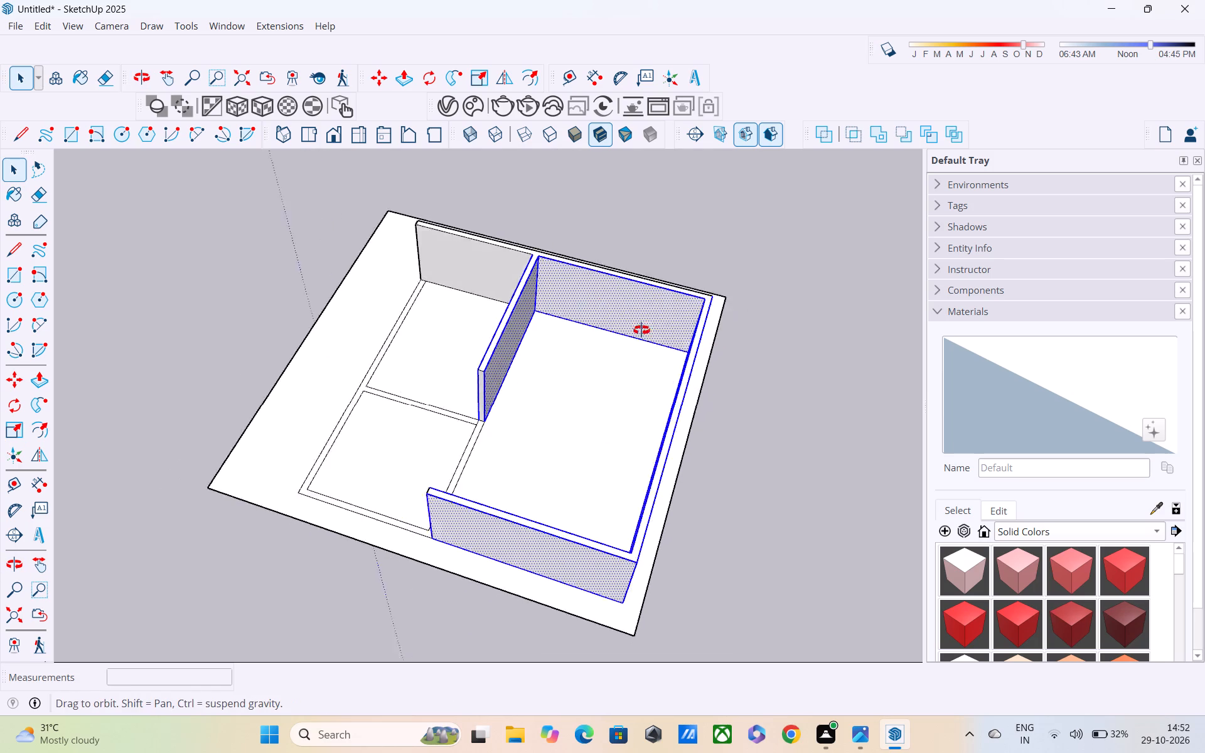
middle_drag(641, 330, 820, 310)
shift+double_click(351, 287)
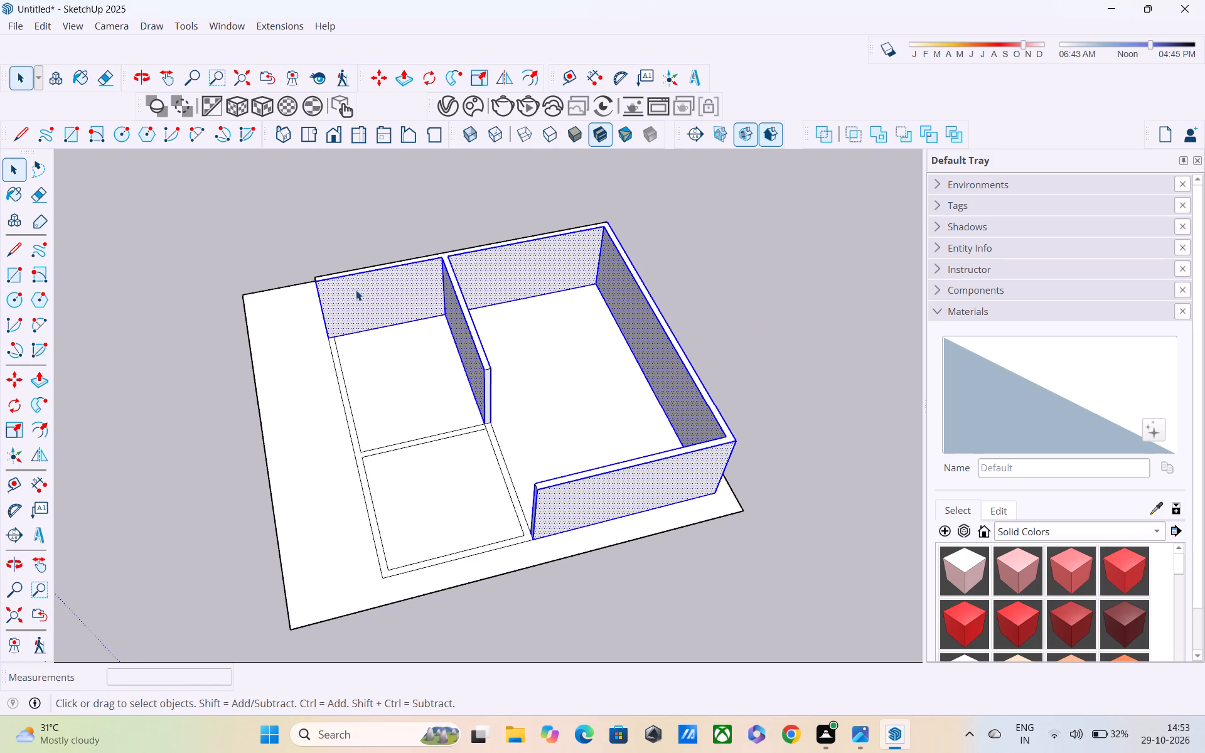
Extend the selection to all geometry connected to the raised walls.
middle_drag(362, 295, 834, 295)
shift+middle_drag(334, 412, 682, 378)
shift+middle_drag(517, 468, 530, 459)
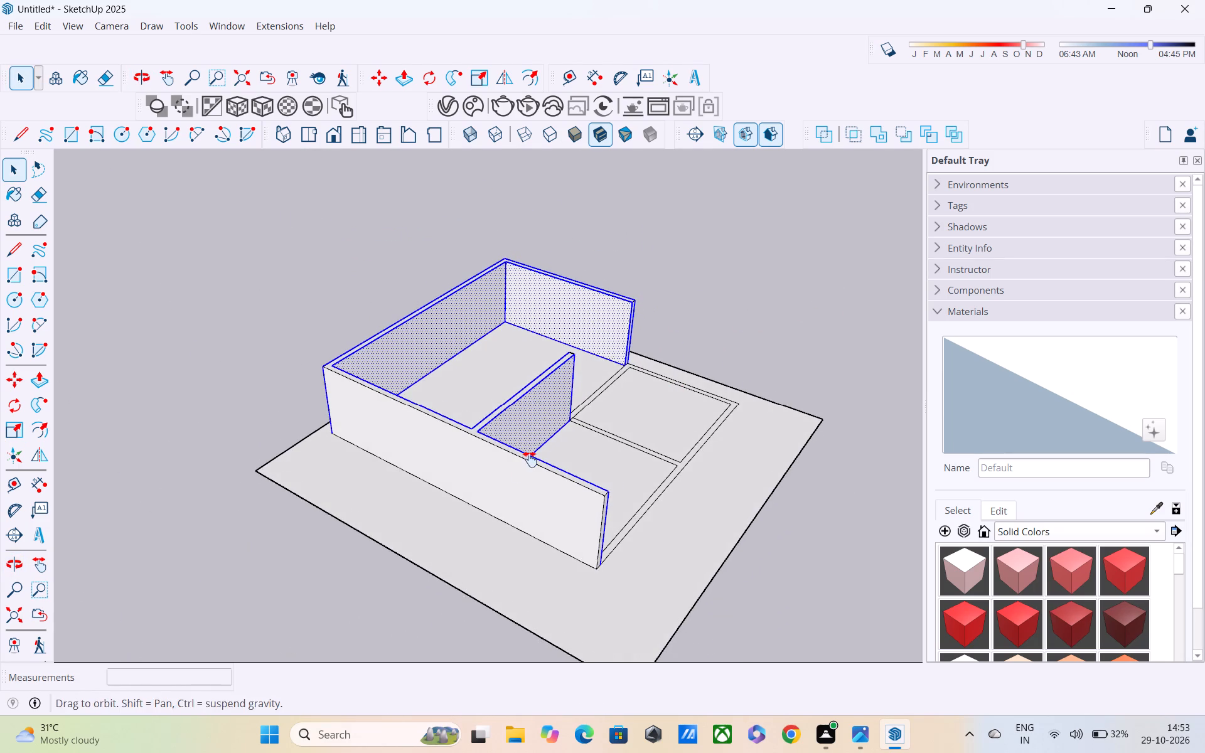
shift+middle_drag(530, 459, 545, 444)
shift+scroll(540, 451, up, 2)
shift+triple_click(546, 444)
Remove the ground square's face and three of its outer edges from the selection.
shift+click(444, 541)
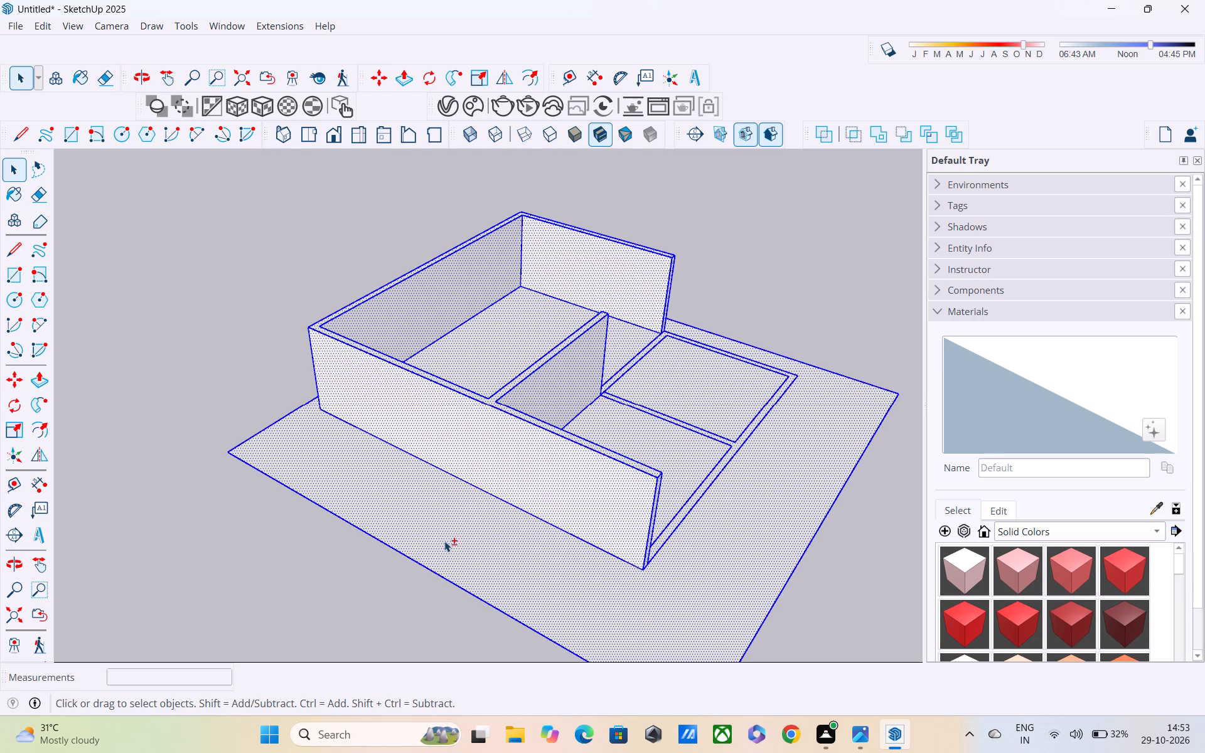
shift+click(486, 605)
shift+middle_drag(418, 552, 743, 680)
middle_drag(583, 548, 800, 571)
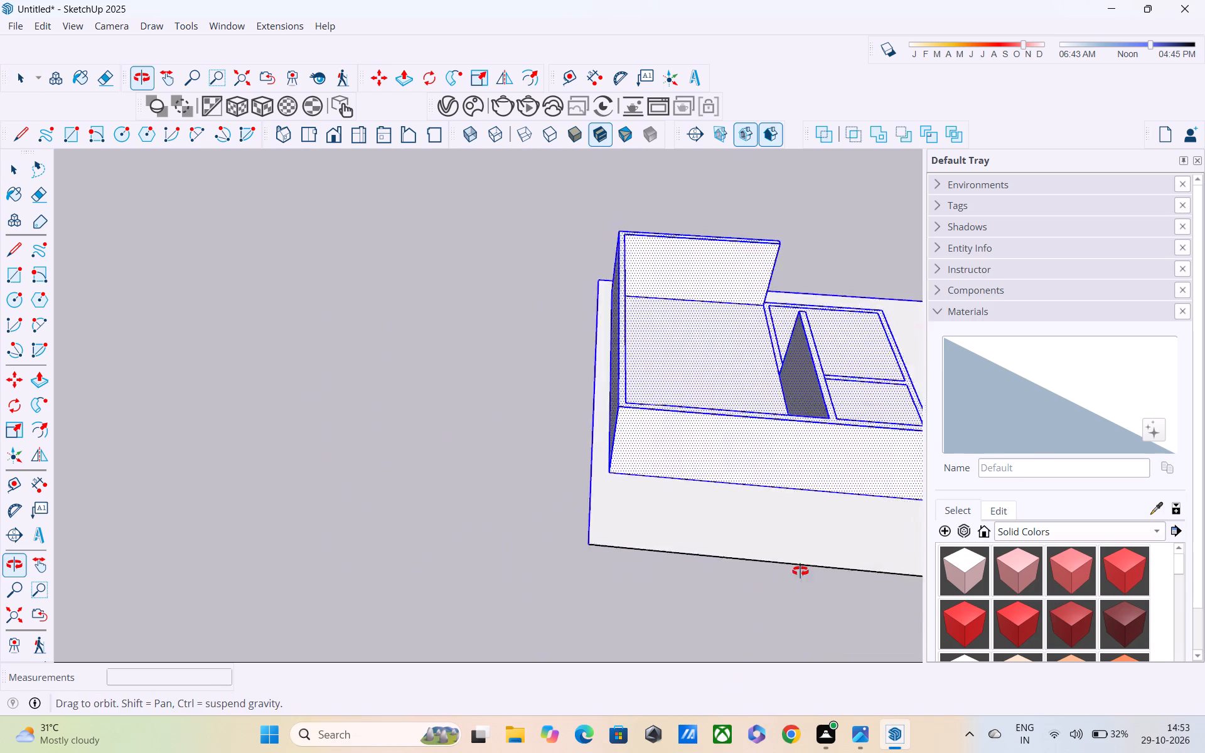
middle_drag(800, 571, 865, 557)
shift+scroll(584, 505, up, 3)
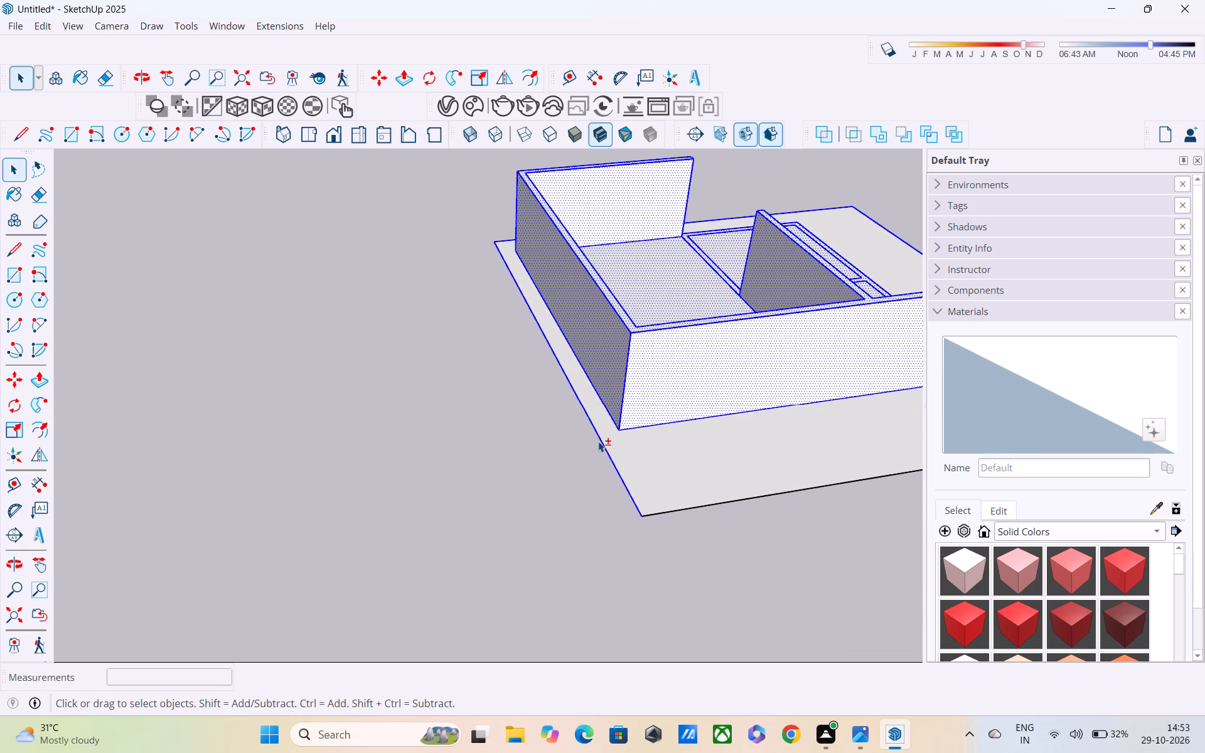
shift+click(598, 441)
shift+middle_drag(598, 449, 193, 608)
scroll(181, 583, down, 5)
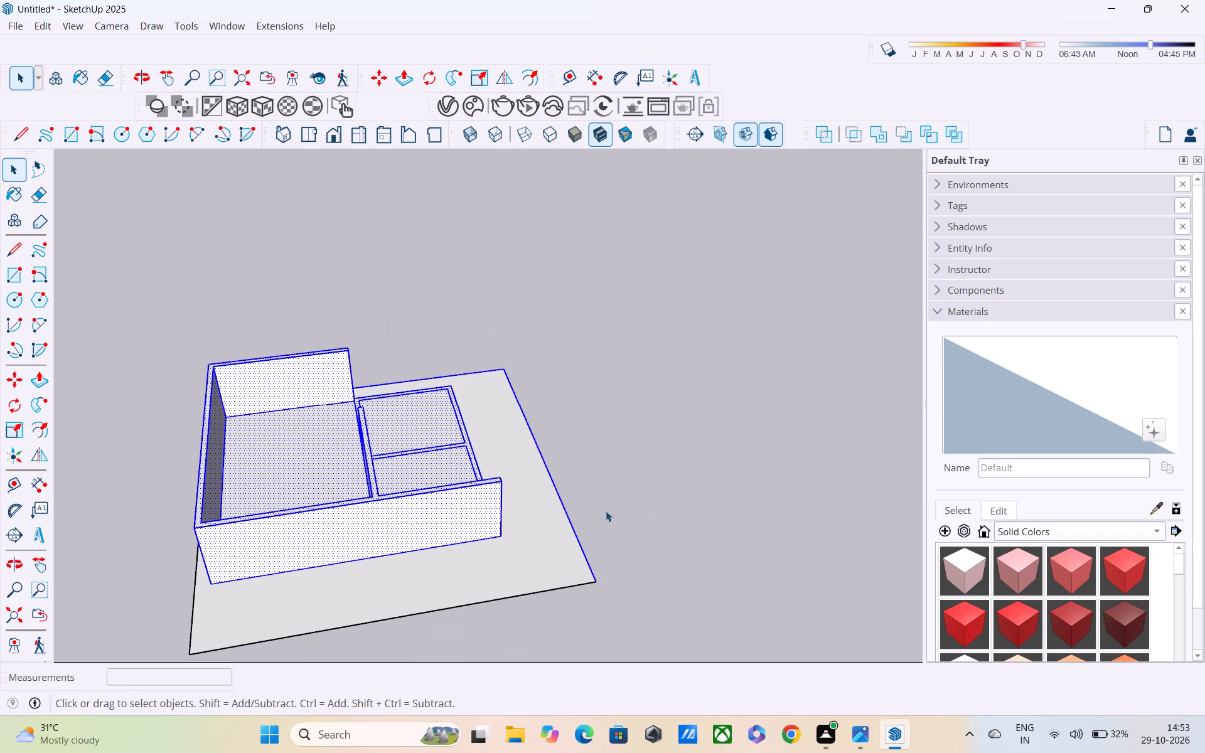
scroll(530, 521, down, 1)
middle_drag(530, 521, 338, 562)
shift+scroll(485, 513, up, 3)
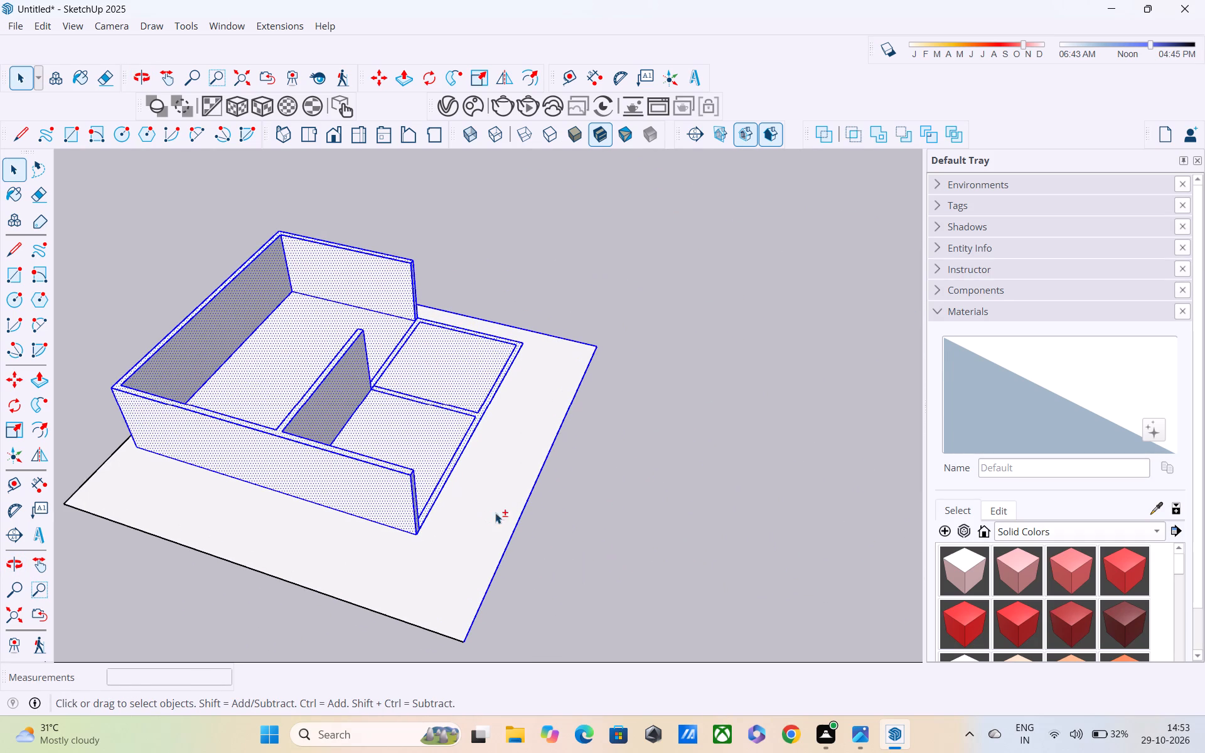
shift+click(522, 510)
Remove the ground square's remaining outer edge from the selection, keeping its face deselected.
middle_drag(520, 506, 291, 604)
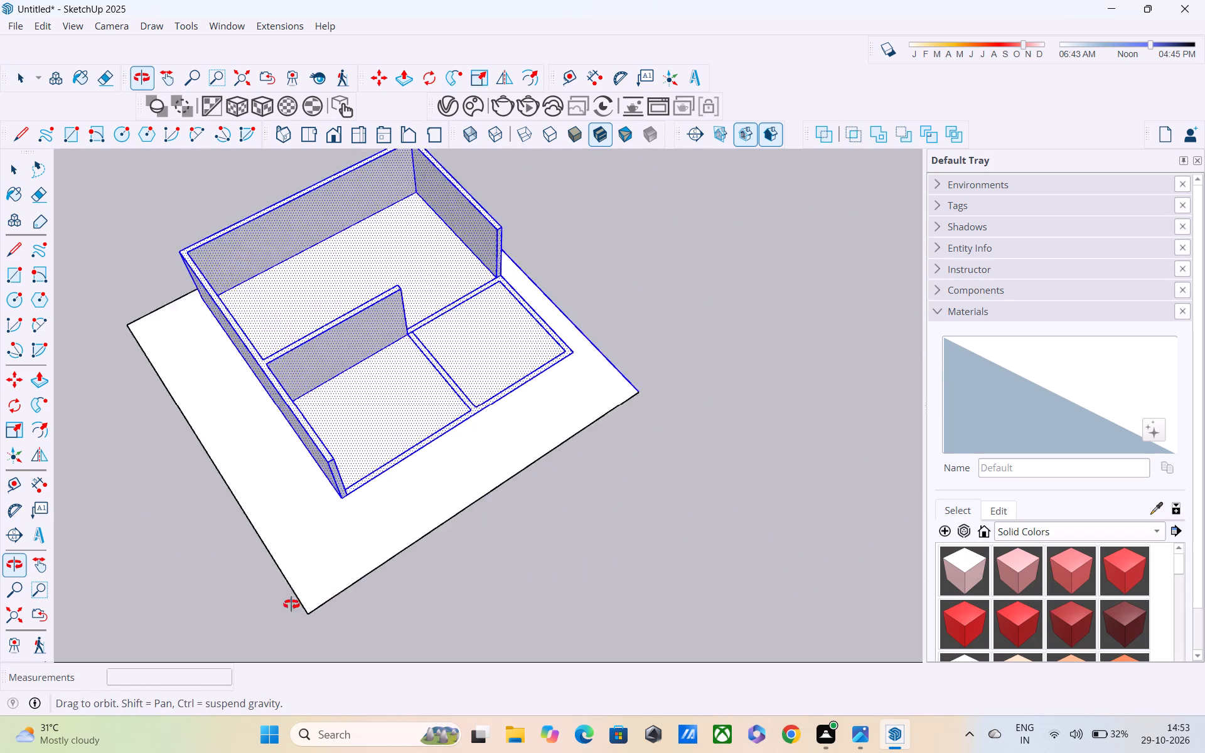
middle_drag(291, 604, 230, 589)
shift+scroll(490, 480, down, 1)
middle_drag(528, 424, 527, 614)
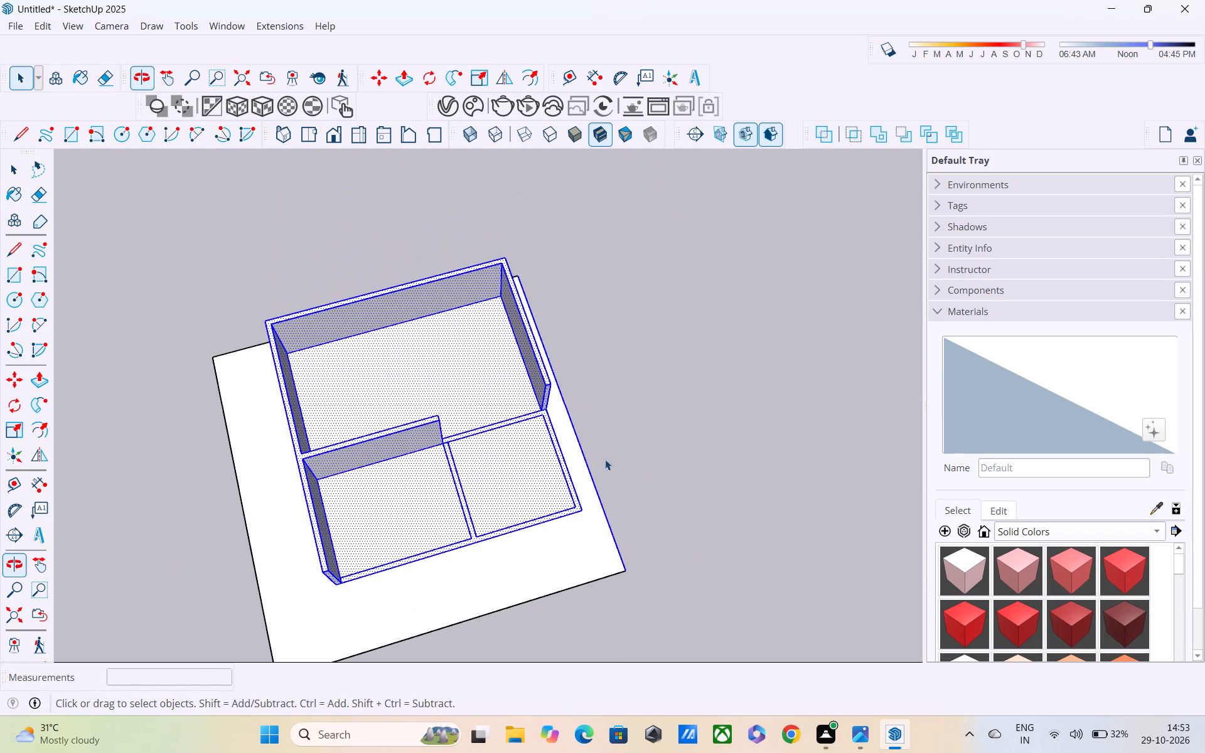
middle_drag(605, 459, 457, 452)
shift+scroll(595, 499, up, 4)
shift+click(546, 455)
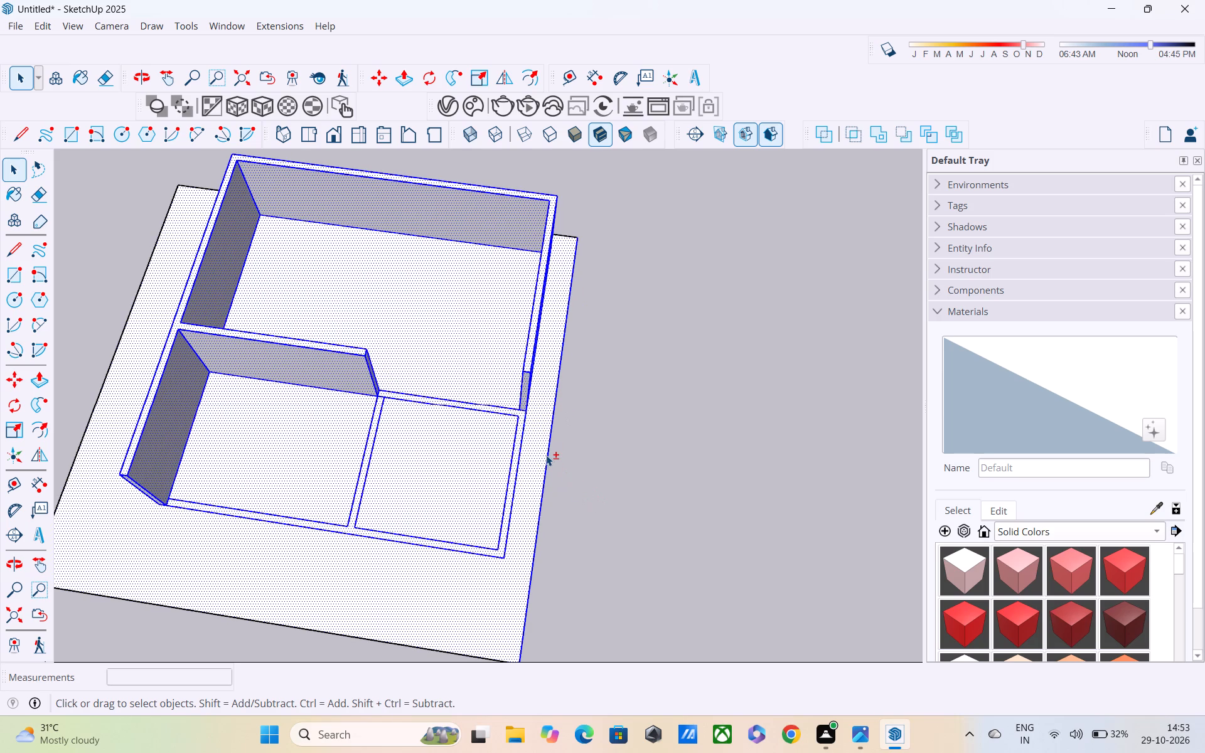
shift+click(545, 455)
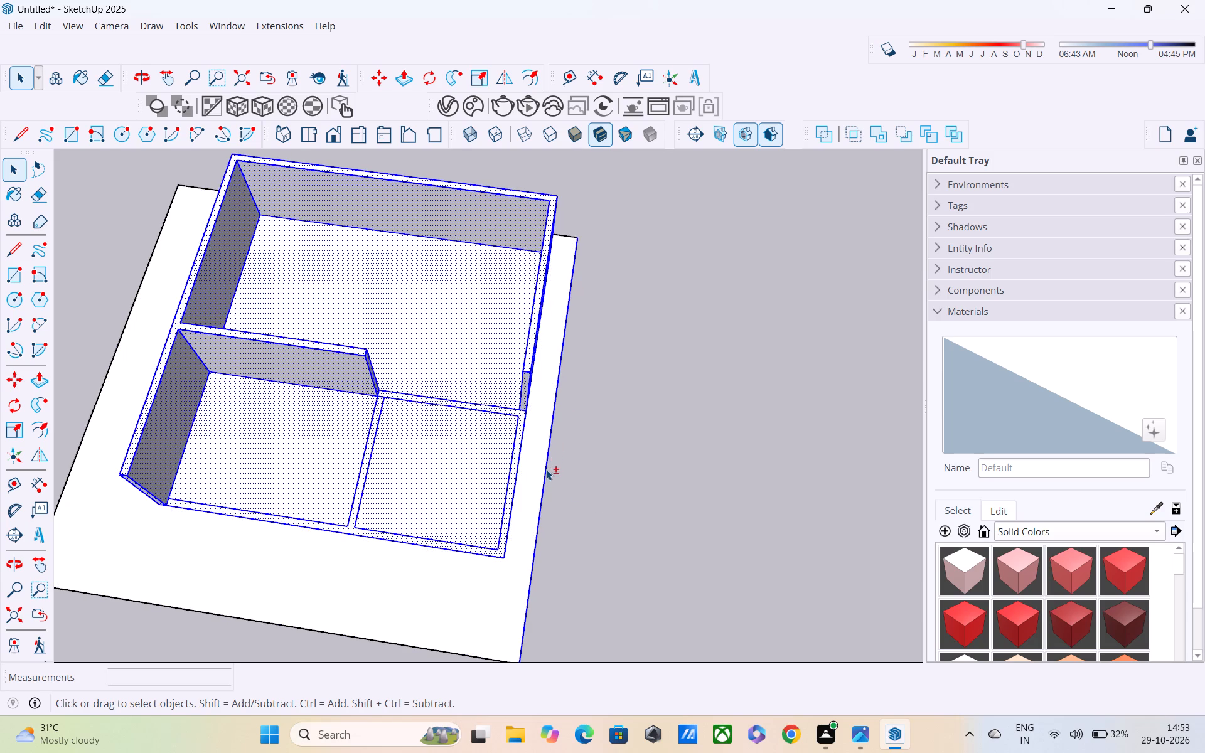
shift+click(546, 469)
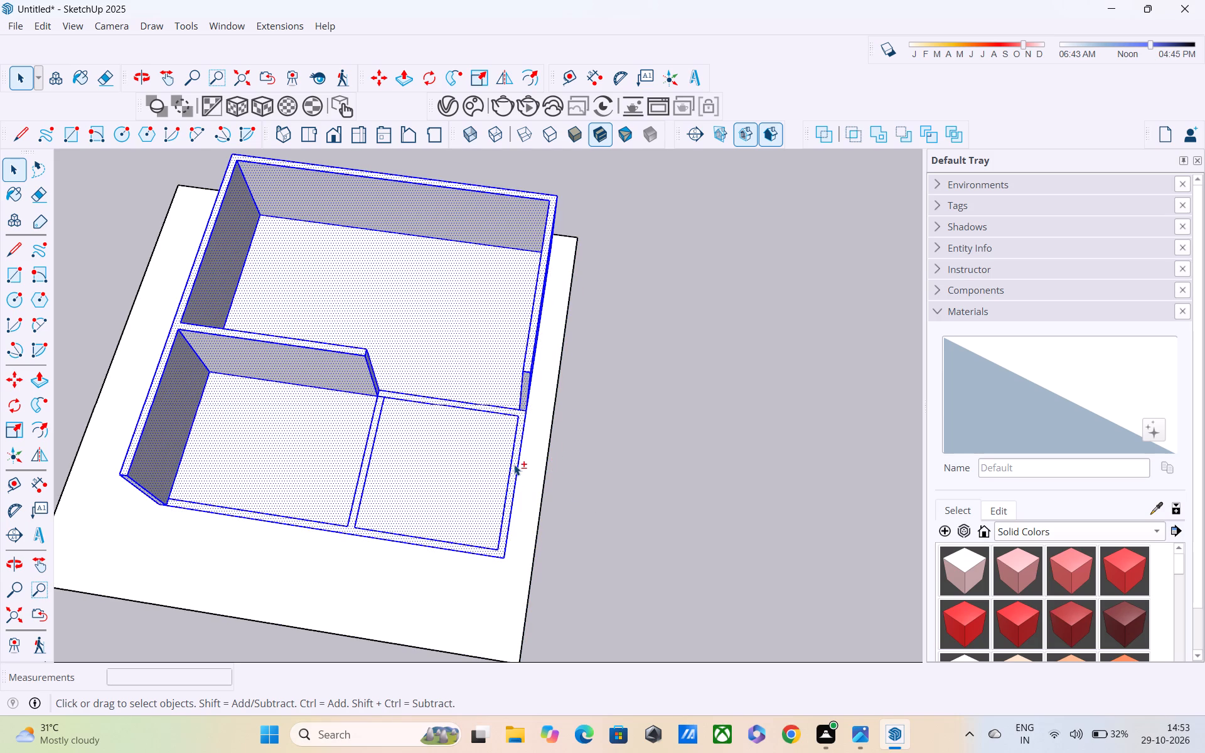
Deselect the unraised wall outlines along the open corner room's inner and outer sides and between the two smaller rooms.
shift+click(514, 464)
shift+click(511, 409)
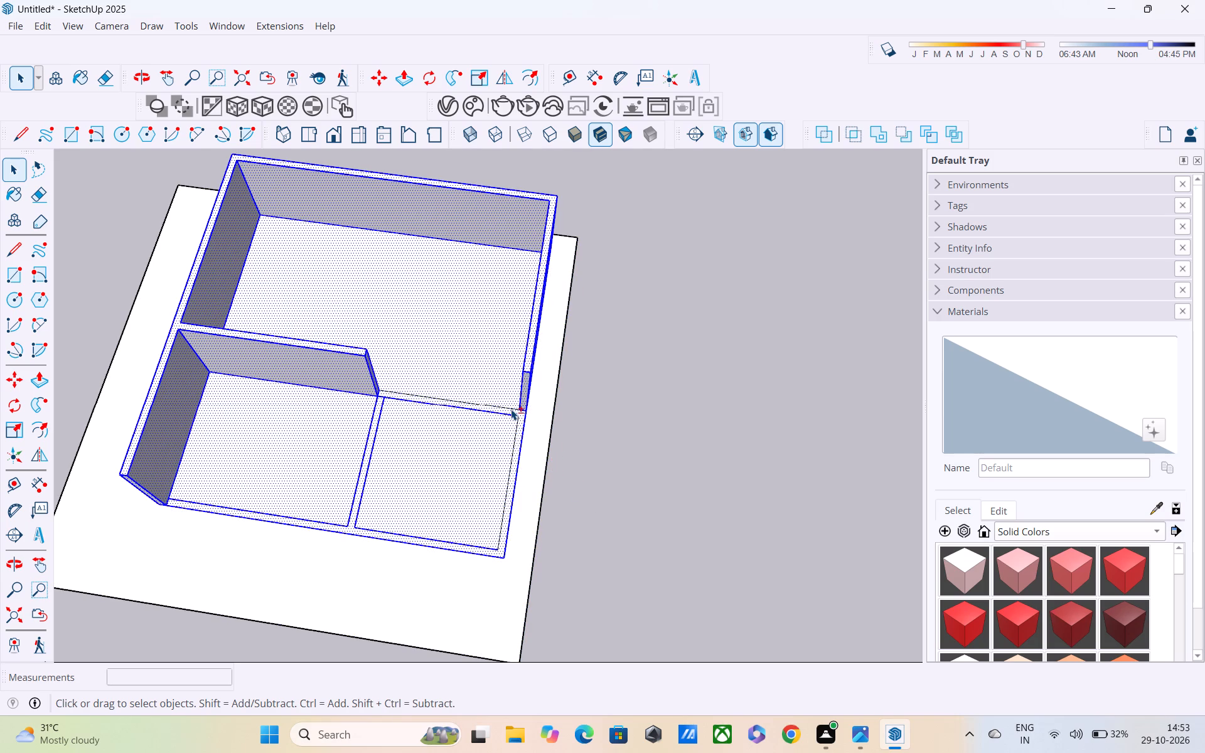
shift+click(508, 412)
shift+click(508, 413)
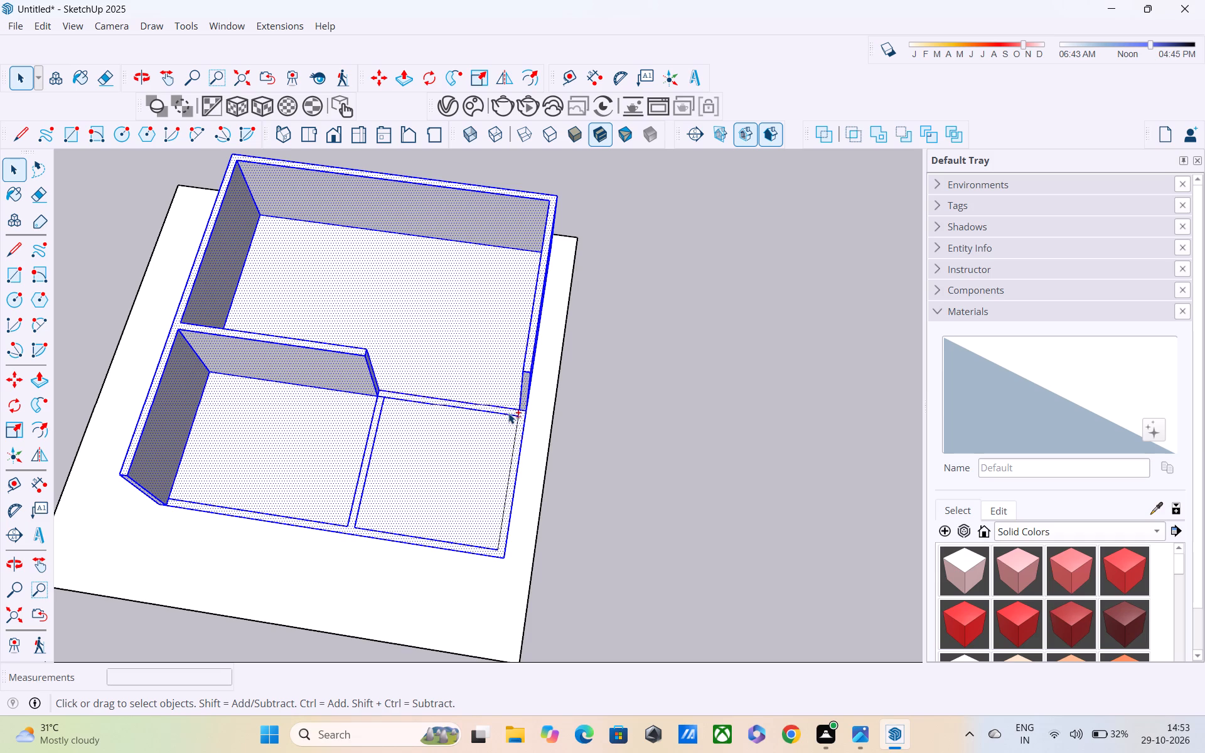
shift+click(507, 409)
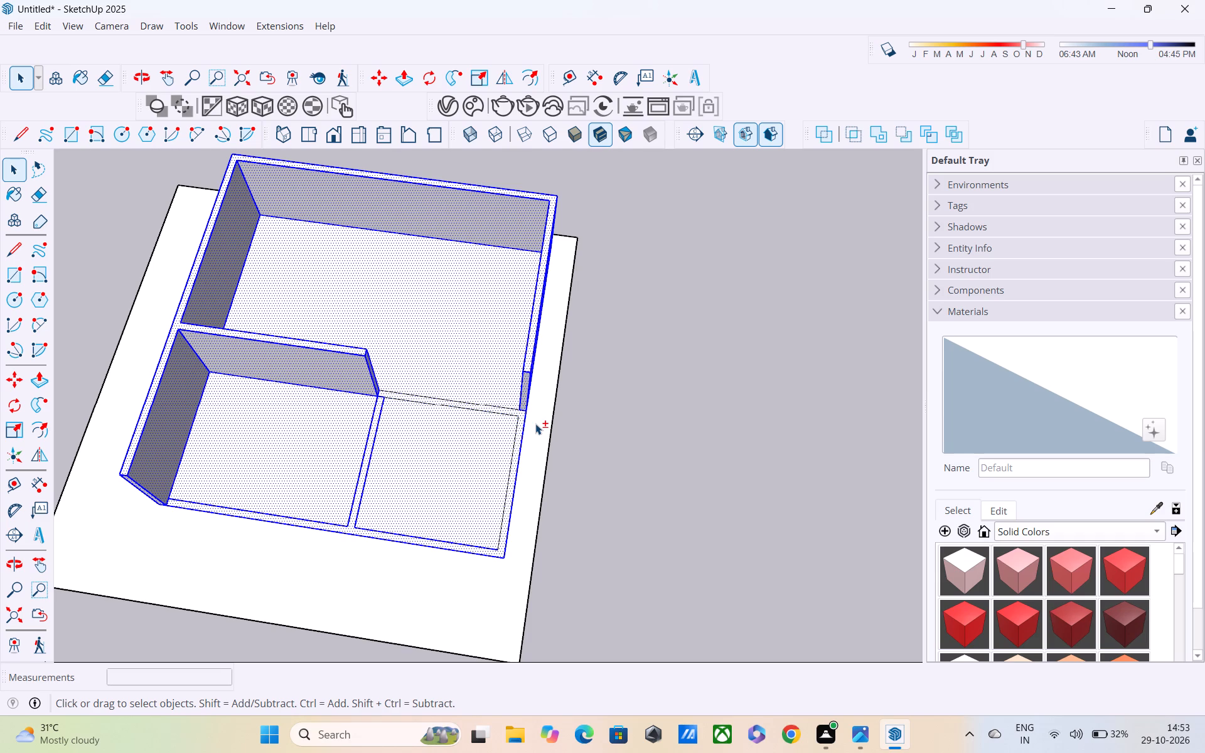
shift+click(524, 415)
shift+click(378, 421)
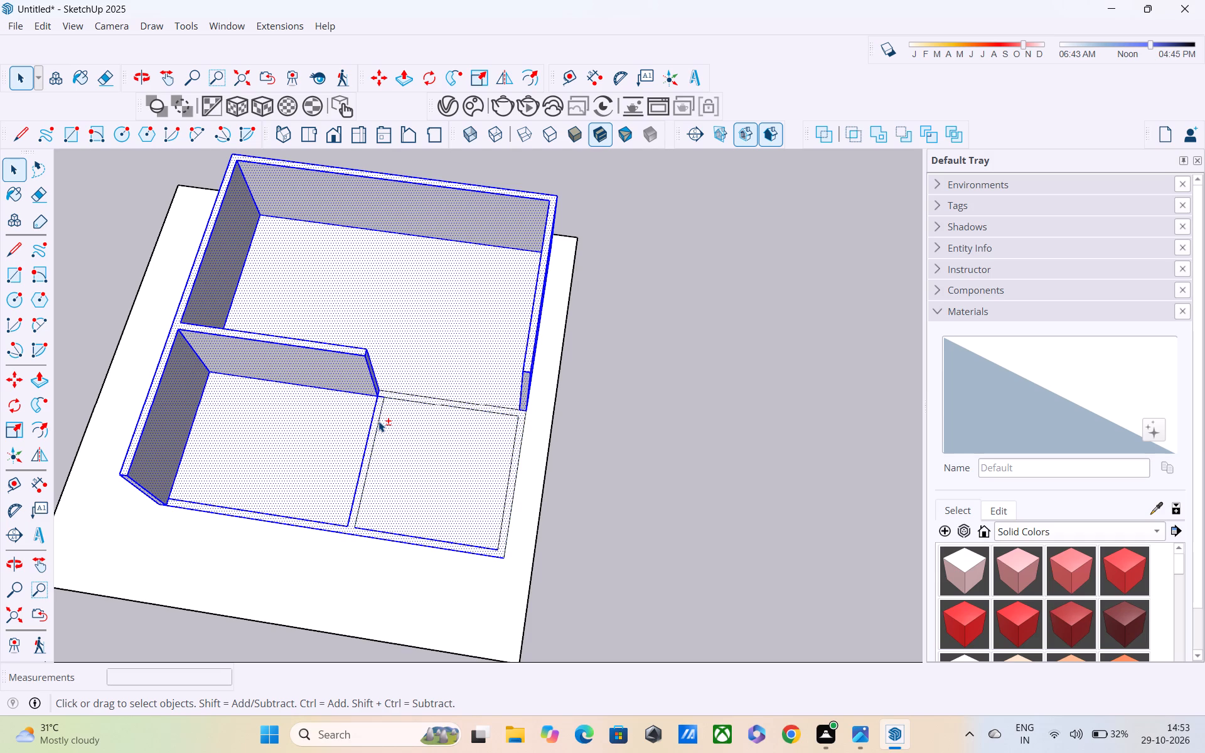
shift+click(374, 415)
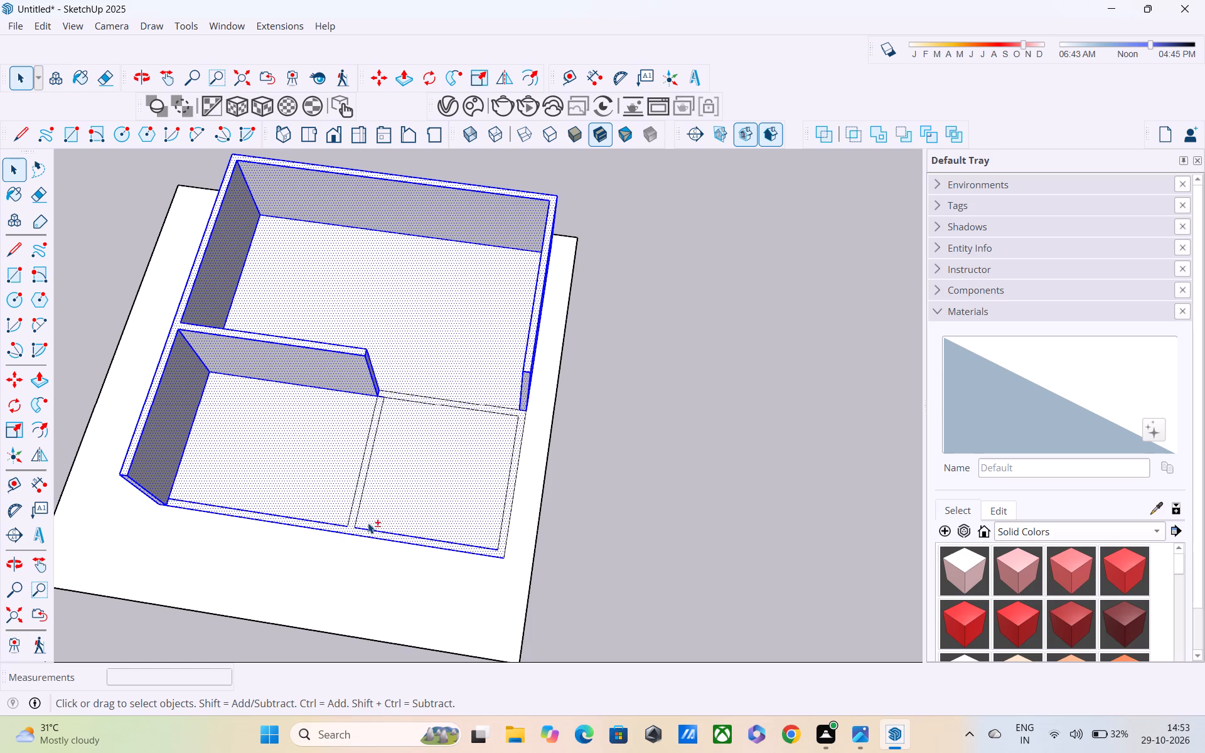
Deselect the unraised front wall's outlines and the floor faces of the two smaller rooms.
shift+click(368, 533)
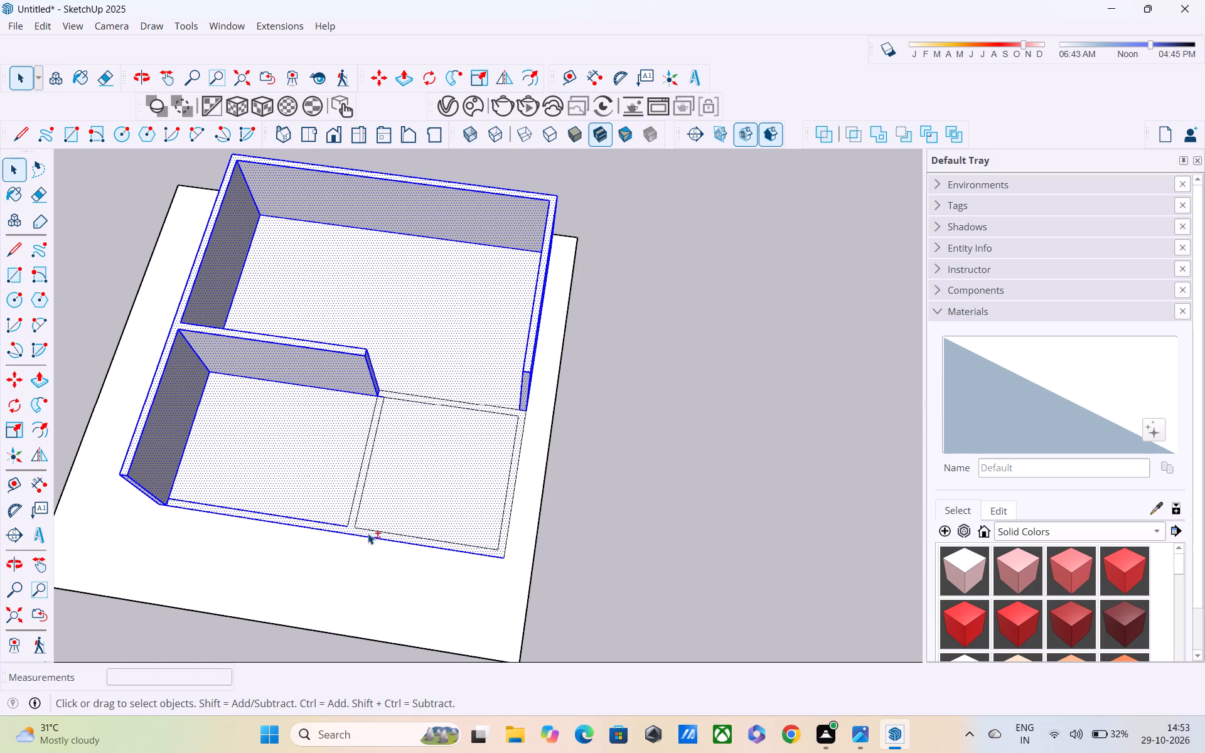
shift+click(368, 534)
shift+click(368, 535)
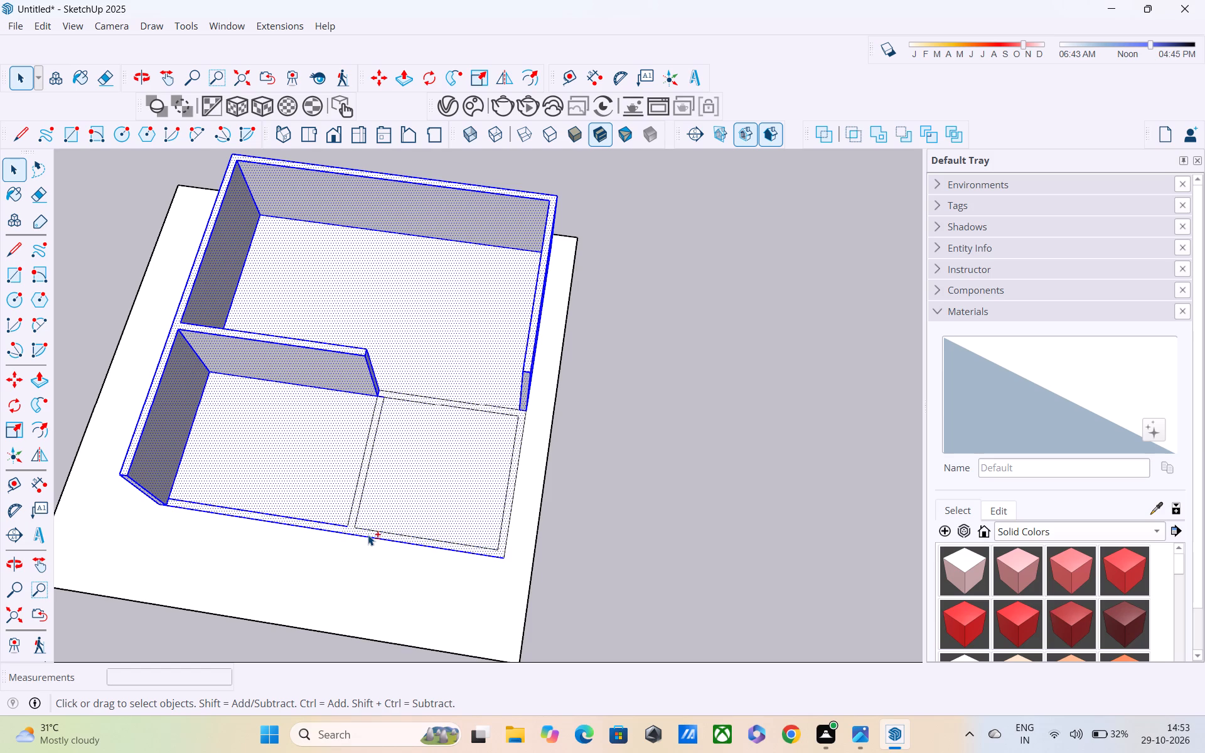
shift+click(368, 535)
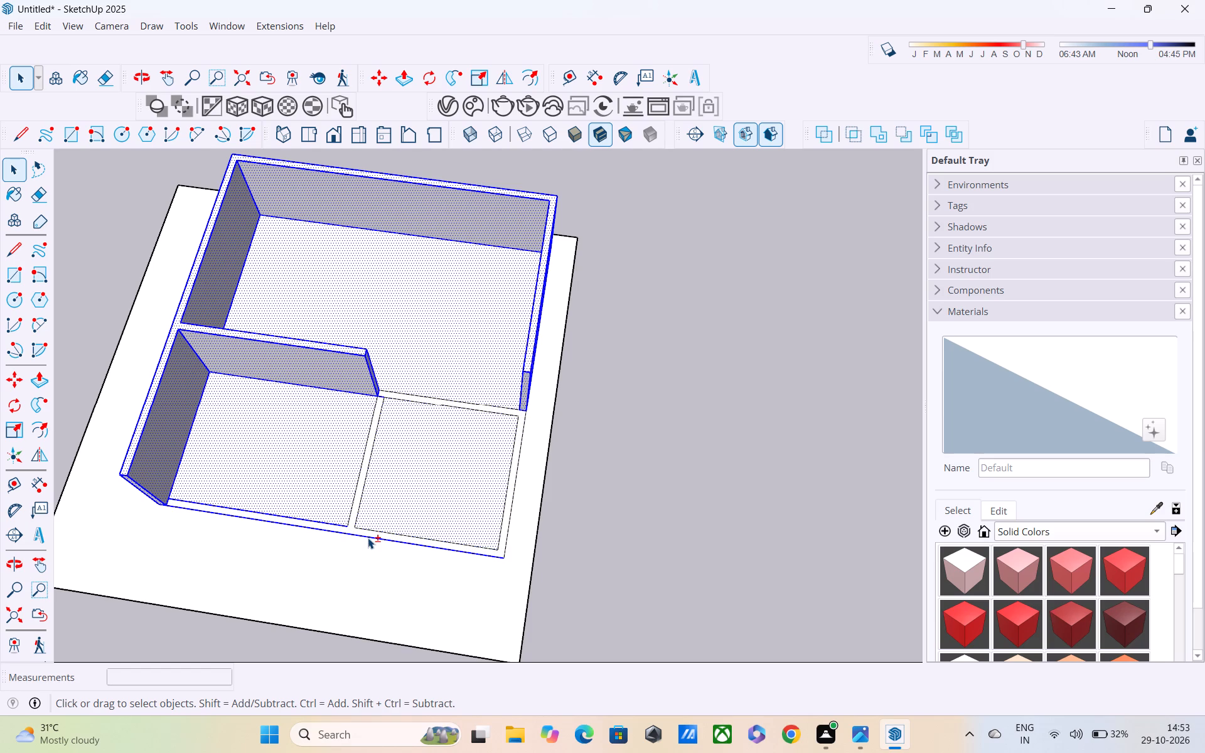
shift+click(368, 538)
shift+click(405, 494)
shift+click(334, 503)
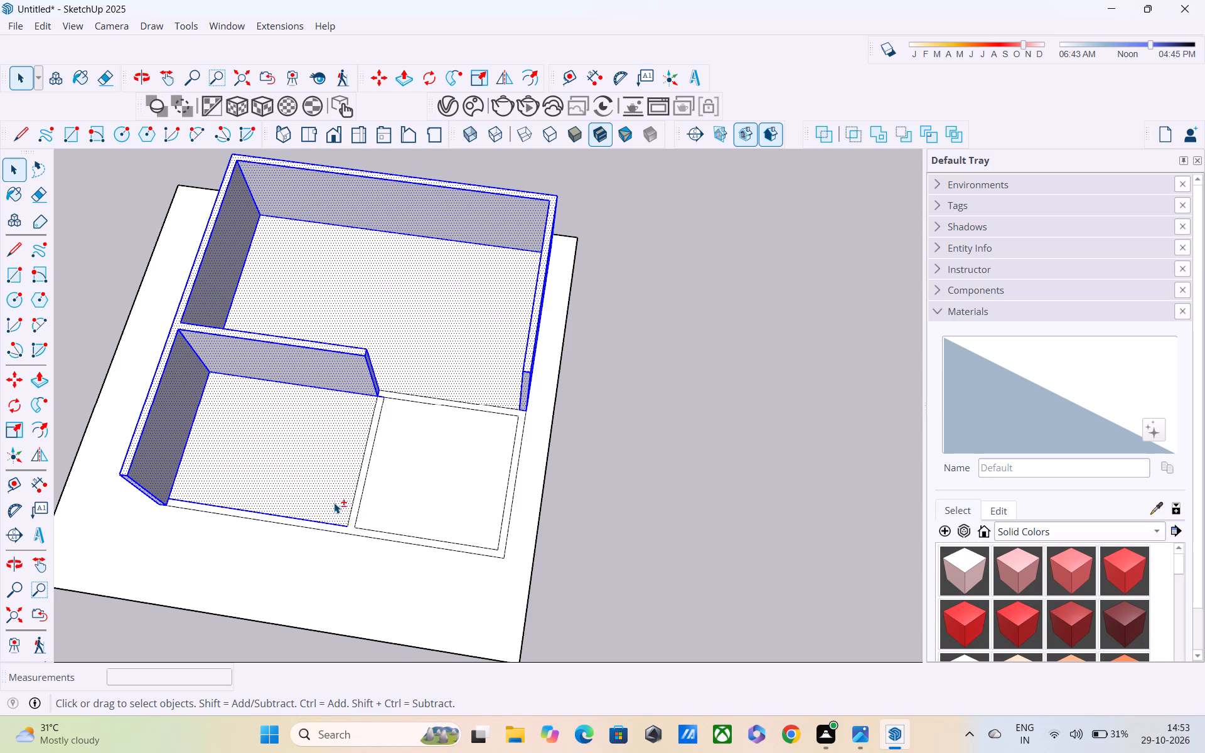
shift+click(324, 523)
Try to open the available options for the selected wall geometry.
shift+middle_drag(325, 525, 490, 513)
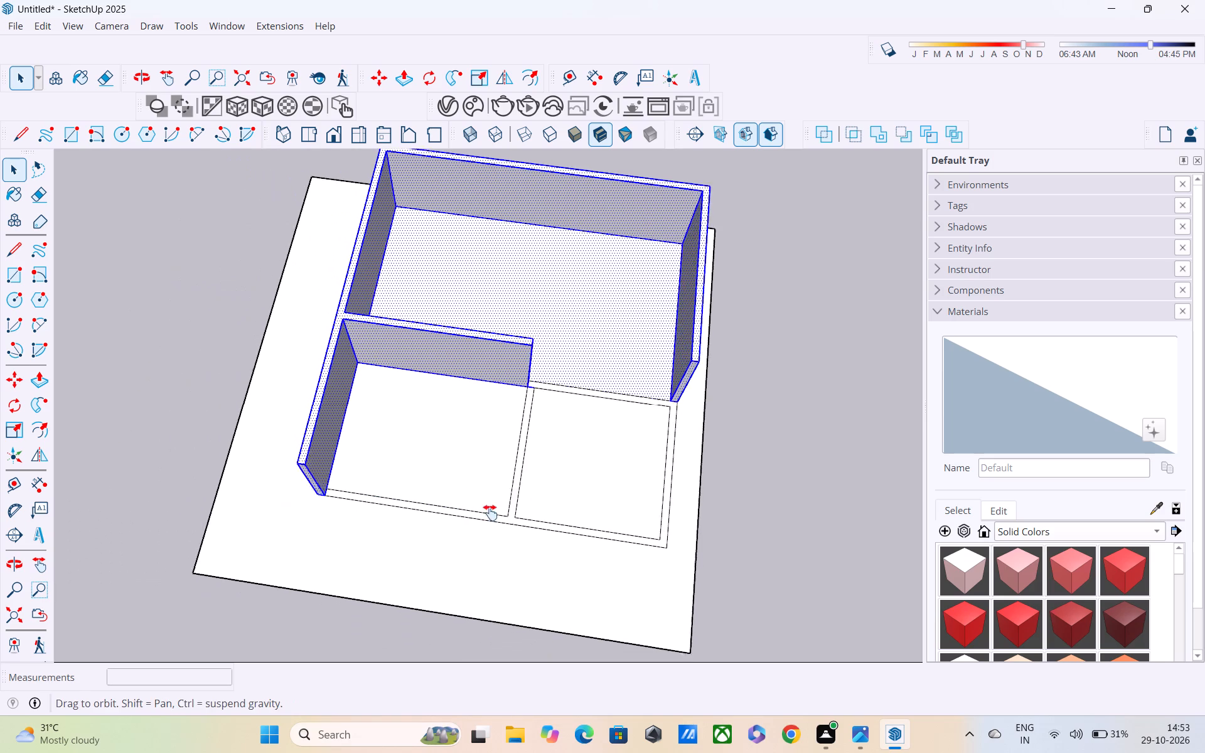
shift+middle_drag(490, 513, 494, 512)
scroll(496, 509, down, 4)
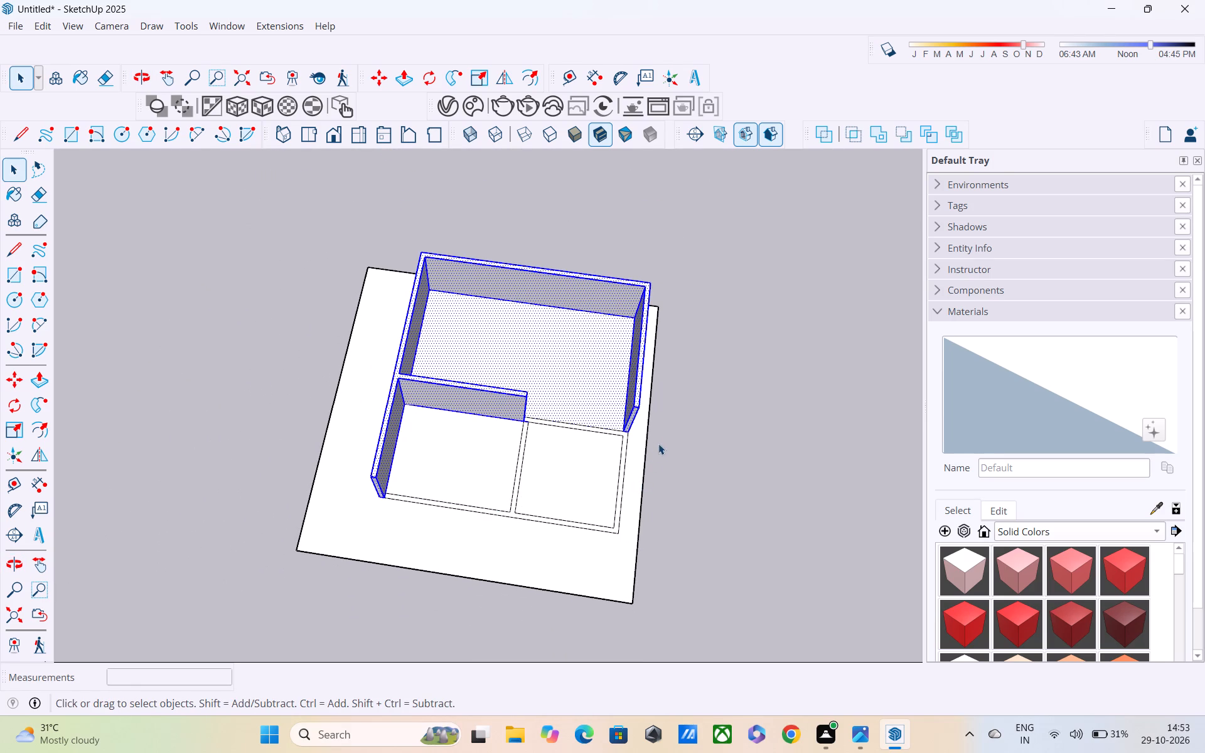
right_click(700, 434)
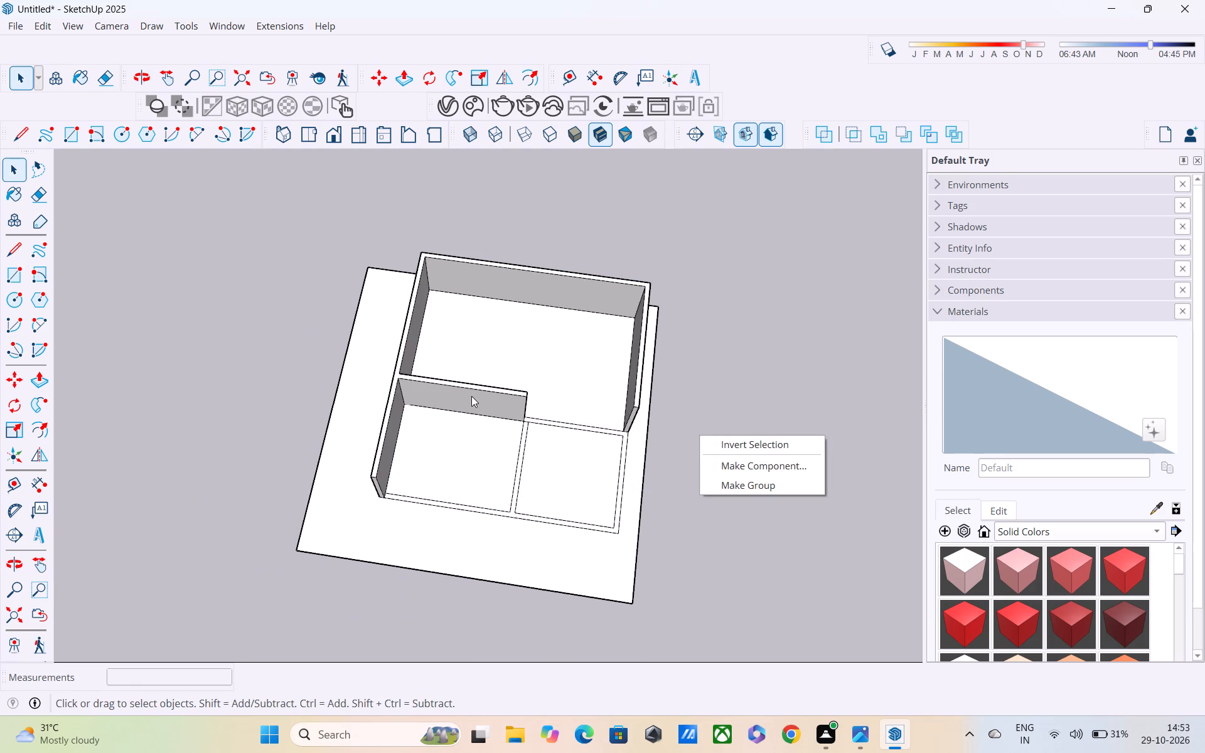
Select all the second ground square's connected geometry, leaving out its ground face and four outer edges.
triple_click(470, 394)
middle_drag(550, 443, 580, 467)
scroll(580, 467, down, 3)
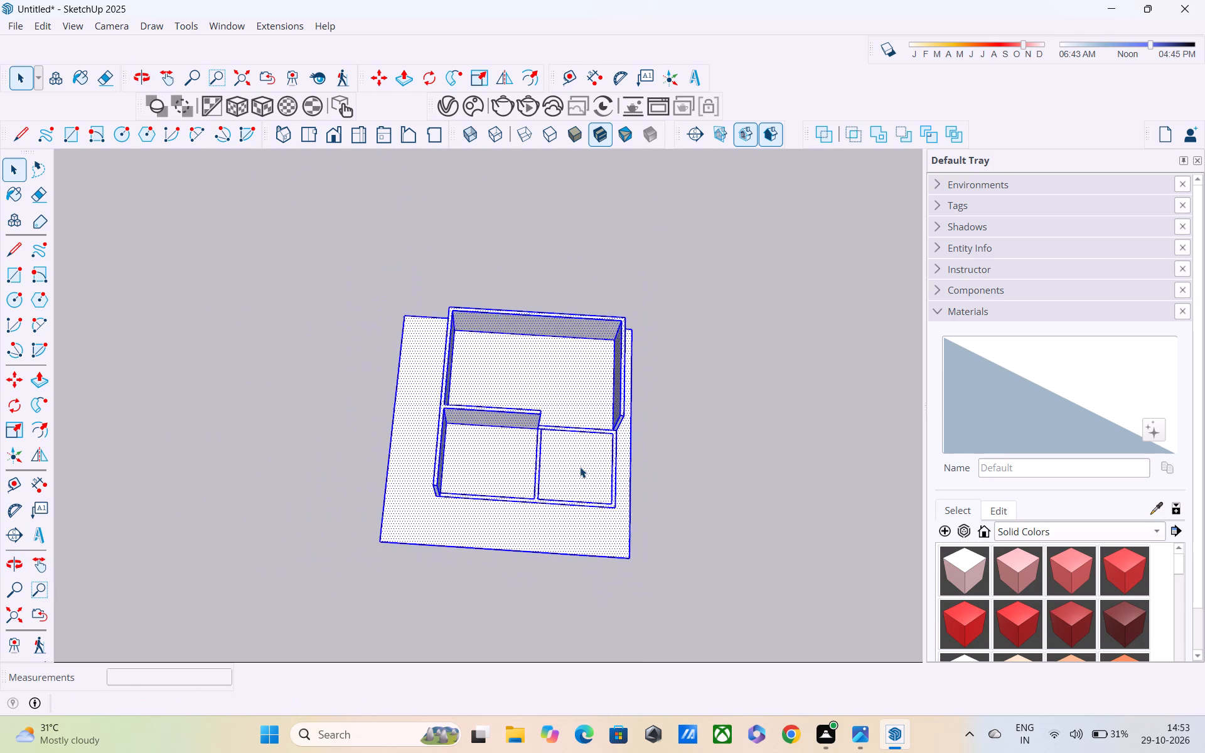
scroll(580, 467, down, 1)
shift+middle_drag(582, 472, 574, 508)
shift+click(524, 565)
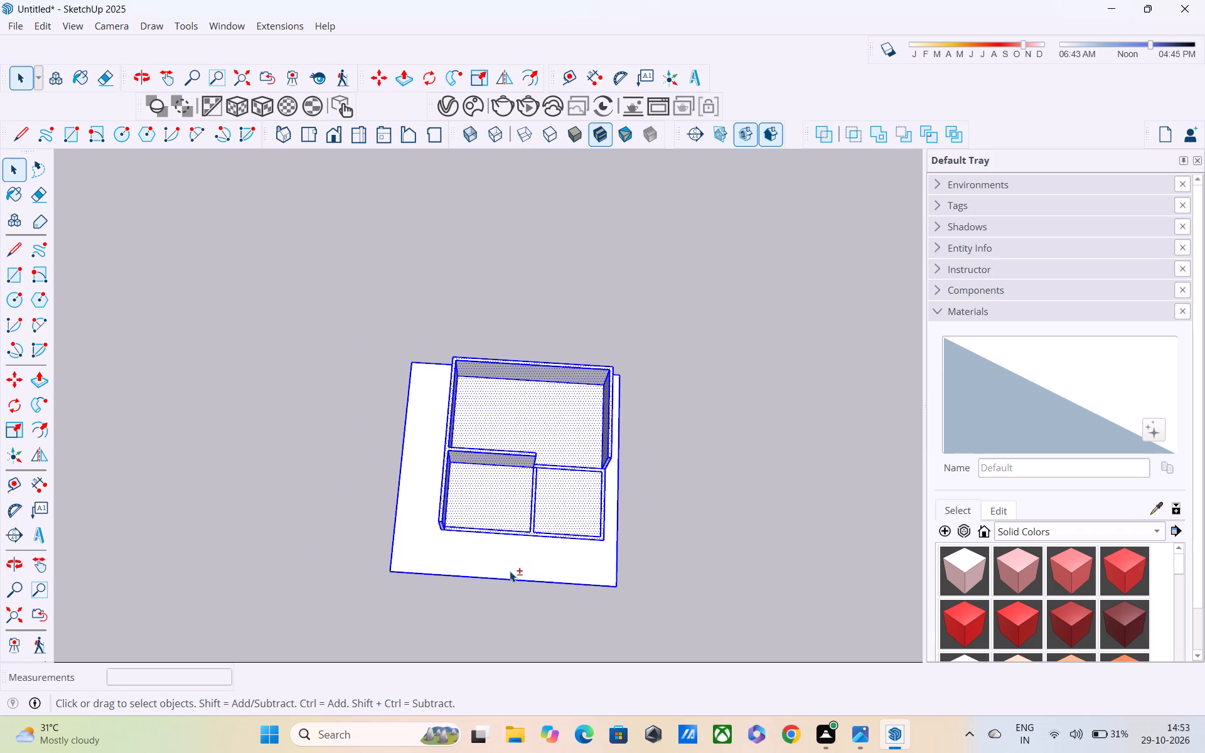
shift+click(509, 579)
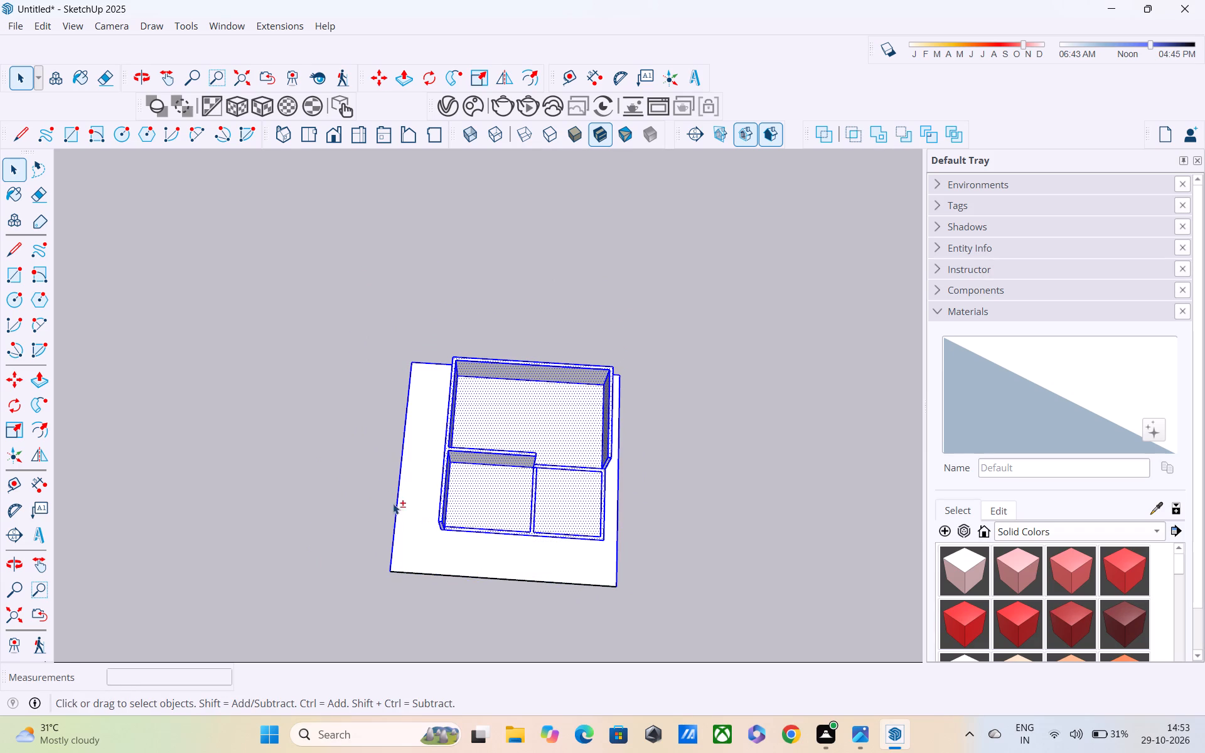
shift+click(396, 498)
shift+click(616, 541)
shift+middle_drag(616, 540, 493, 583)
middle_drag(498, 557, 489, 594)
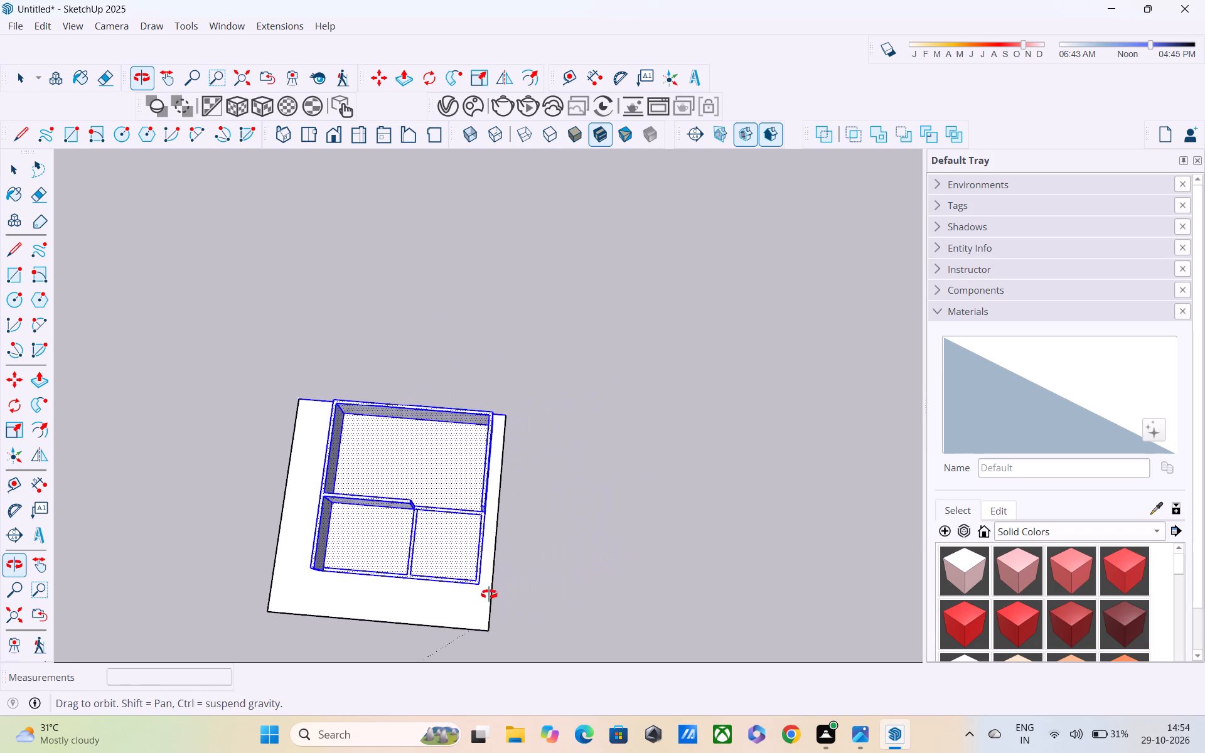
middle_drag(489, 594, 211, 616)
shift+middle_drag(491, 464, 536, 531)
shift+scroll(543, 498, up, 8)
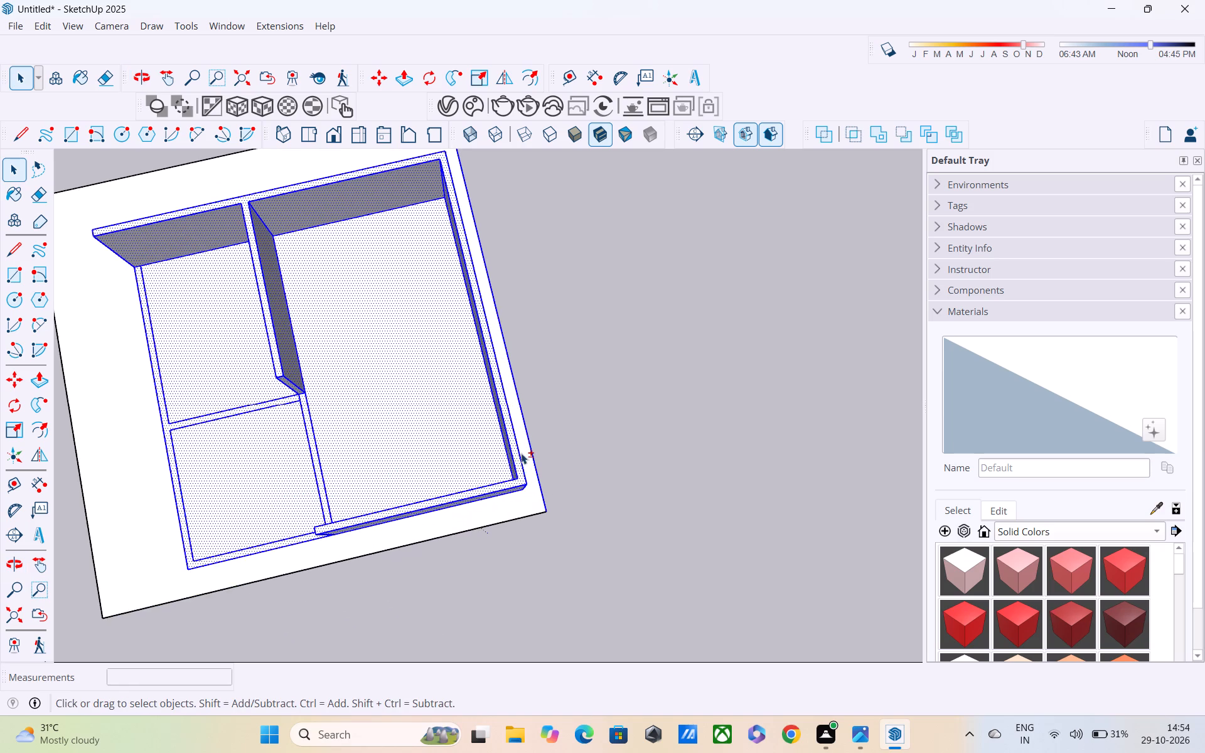
shift+click(525, 424)
Deselect the two smaller rooms' floors, the flat wall strip, the outlines along the walled room's front and the partition outlines between the rooms.
shift+middle_drag(533, 473, 874, 474)
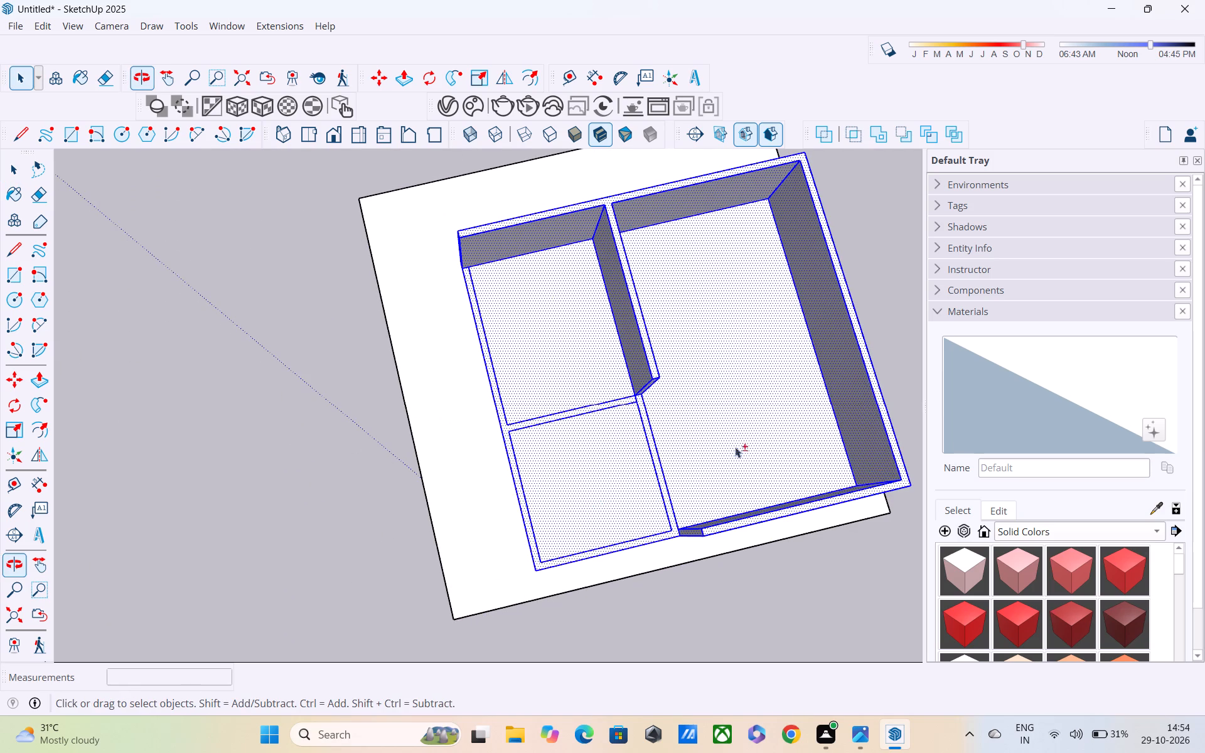
shift+click(618, 467)
shift+click(574, 374)
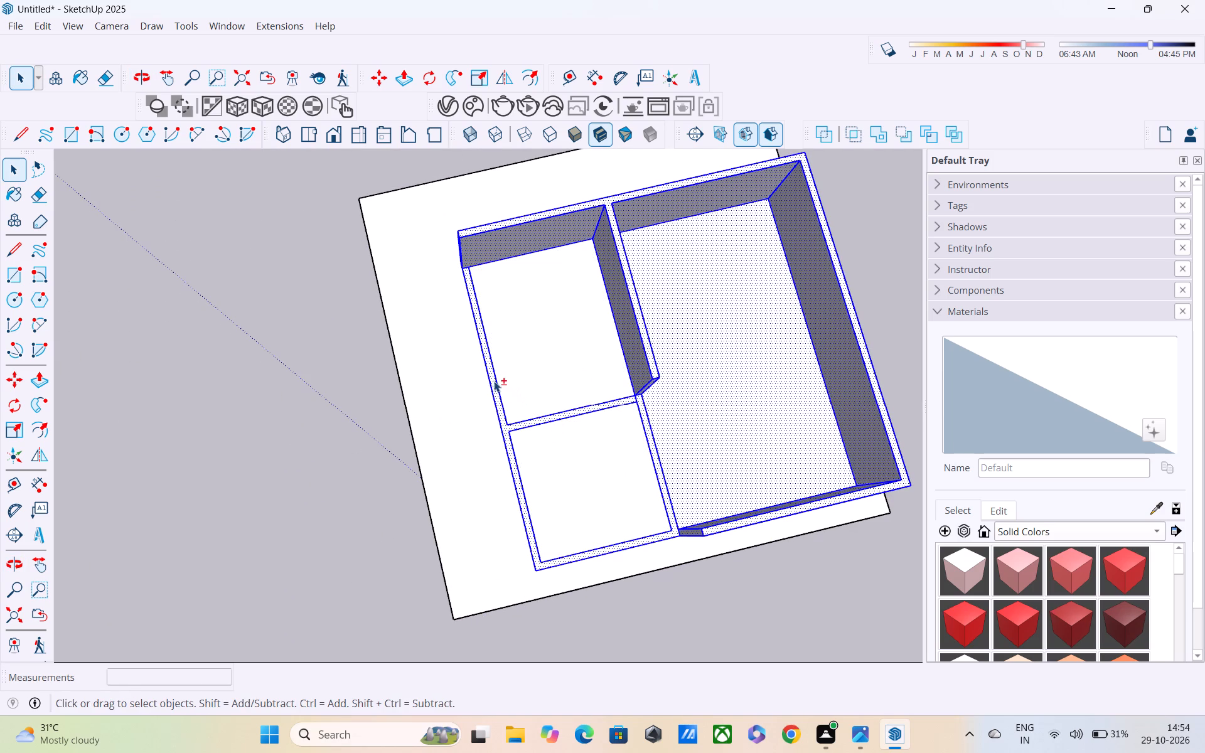
shift+click(491, 372)
shift+scroll(500, 373, up, 7)
shift+click(493, 402)
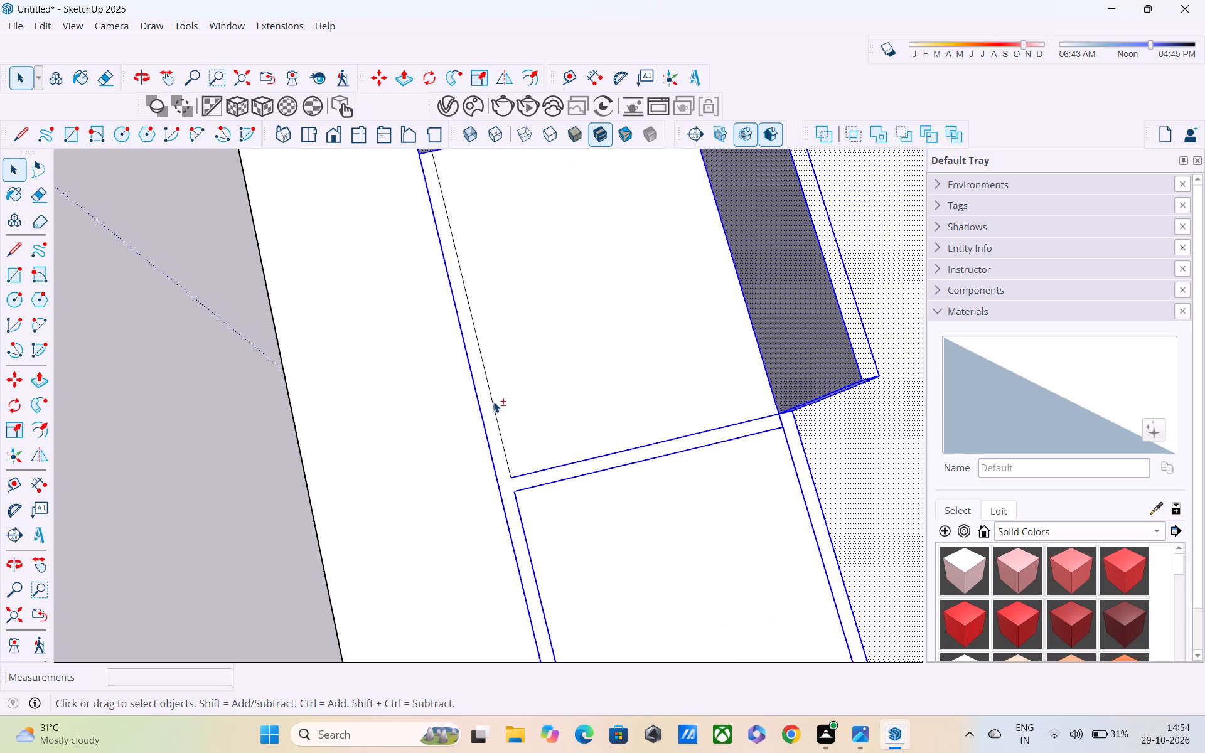
shift+click(482, 424)
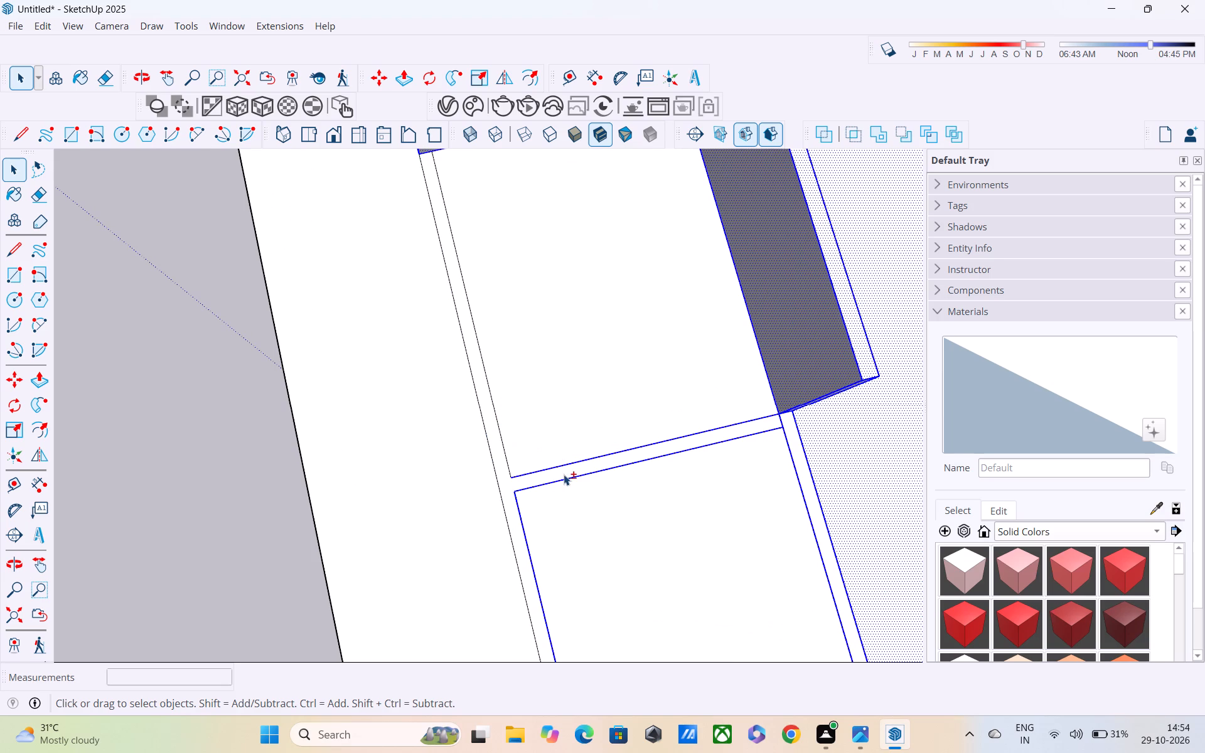
shift+click(564, 459)
shift+click(563, 441)
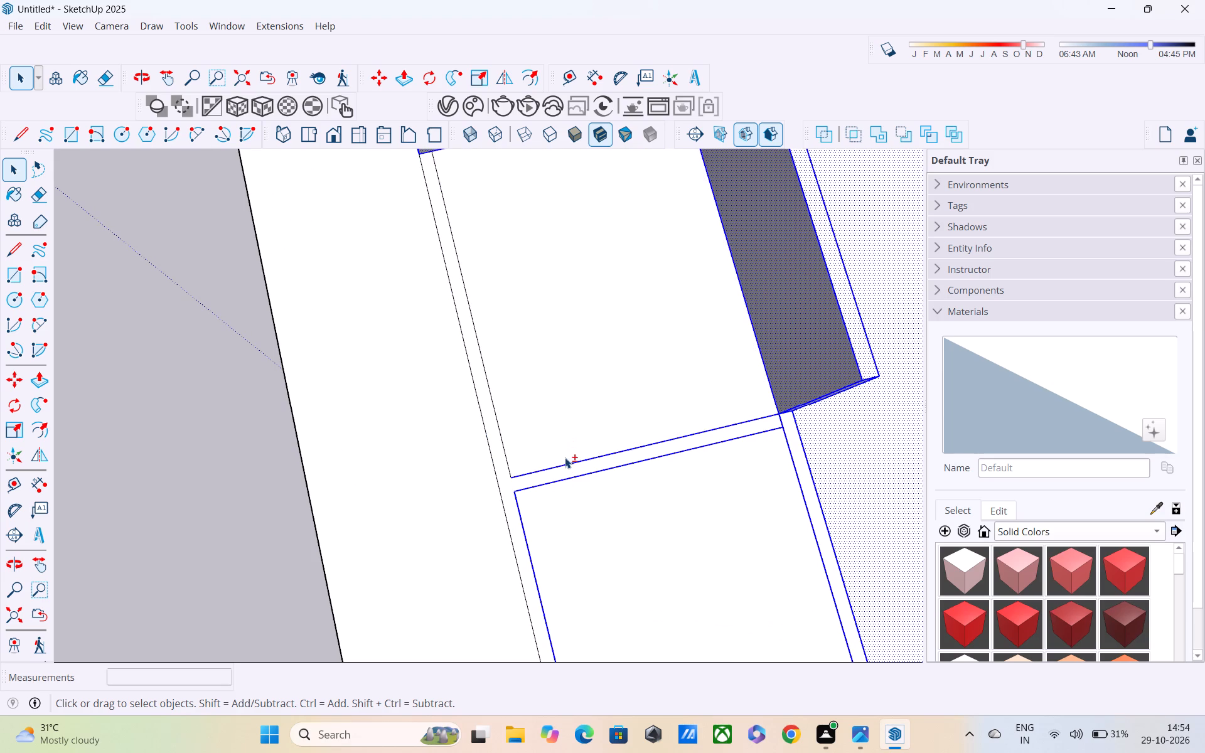
shift+click(565, 466)
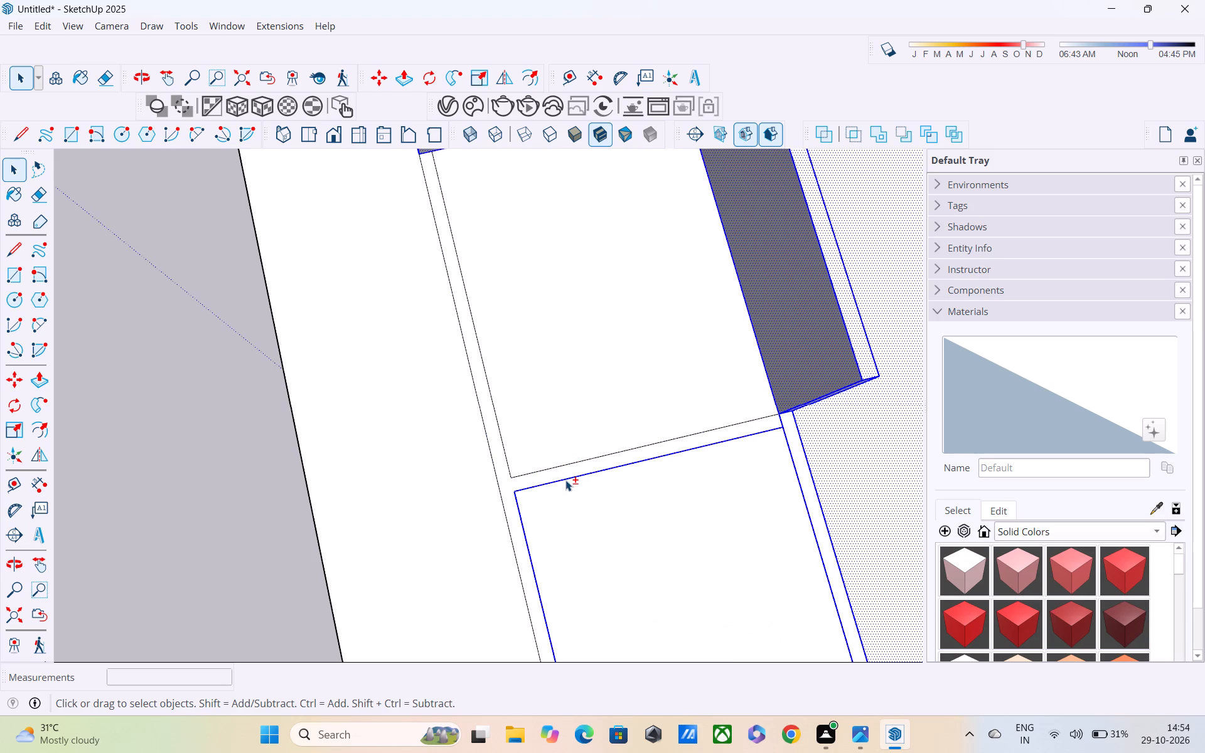
shift+click(565, 480)
Deselect the open corner room's remaining unraised front and outer-side wall outlines, keeping the ground face out of the selection.
shift+middle_drag(568, 487, 574, 303)
shift+scroll(547, 513, up, 2)
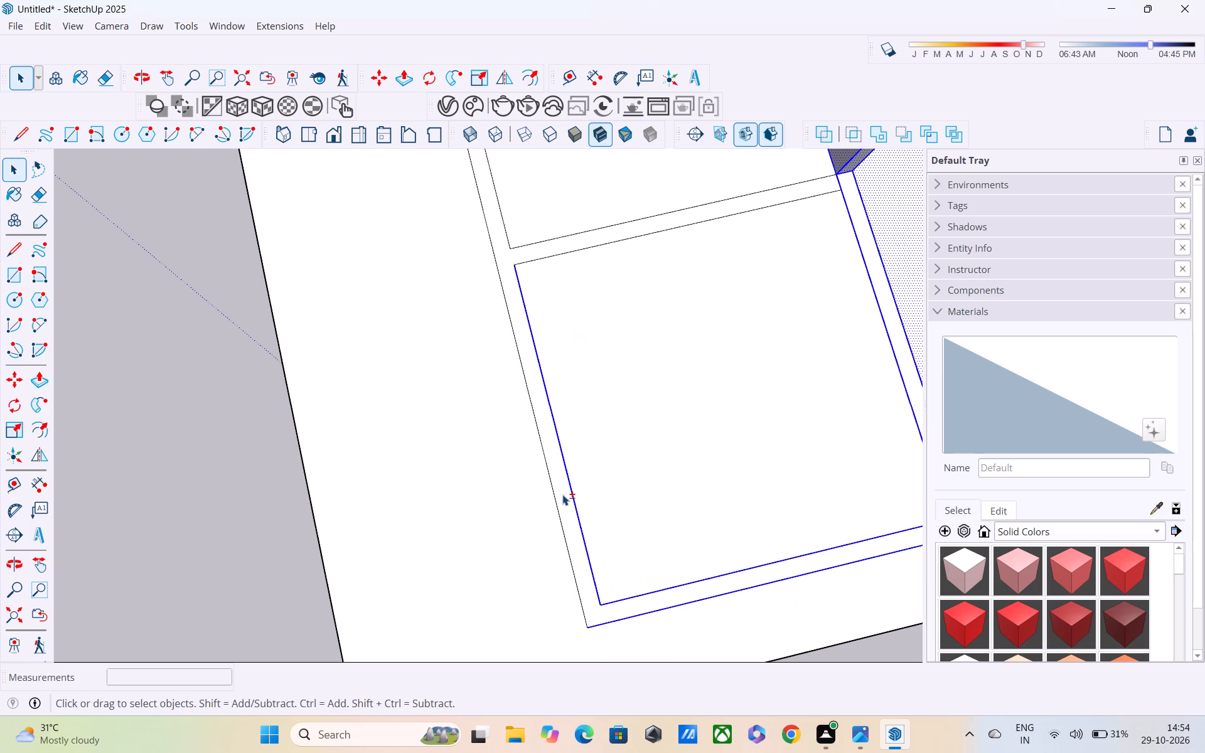
shift+click(569, 488)
shift+scroll(569, 488, down, 3)
shift+middle_drag(569, 488, 566, 454)
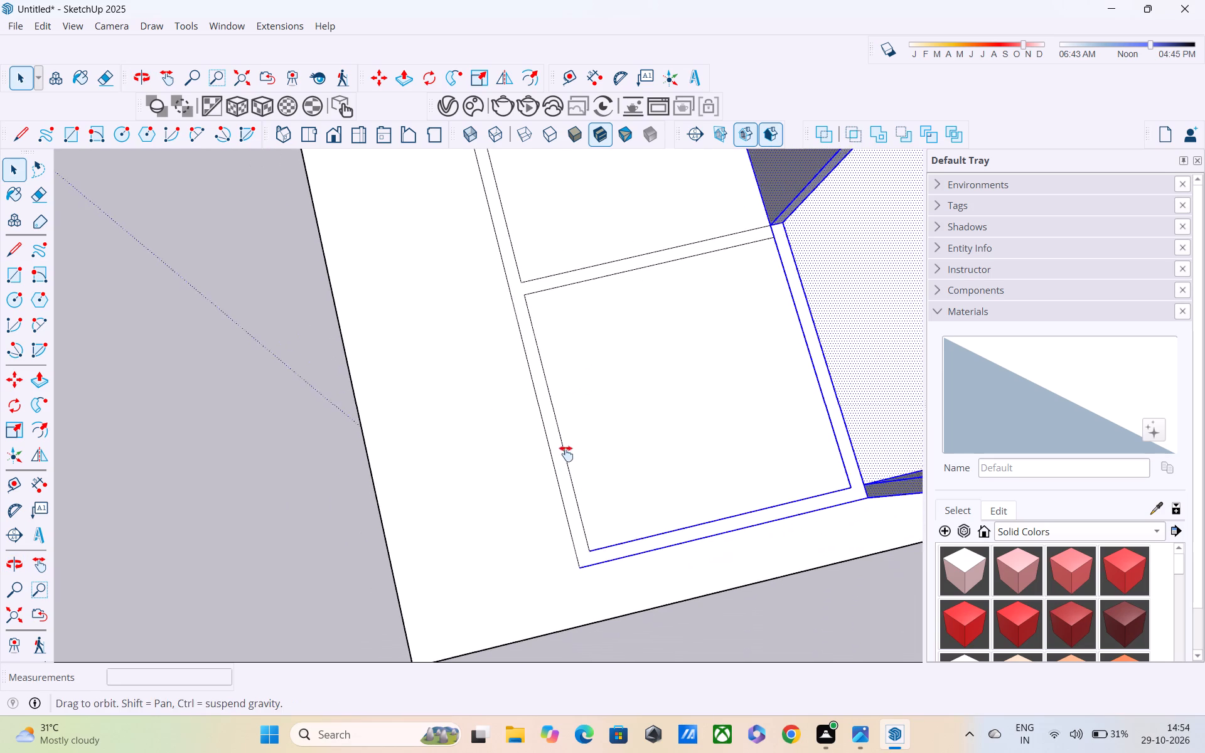
shift+middle_drag(566, 454, 561, 410)
shift+scroll(655, 493, up, 3)
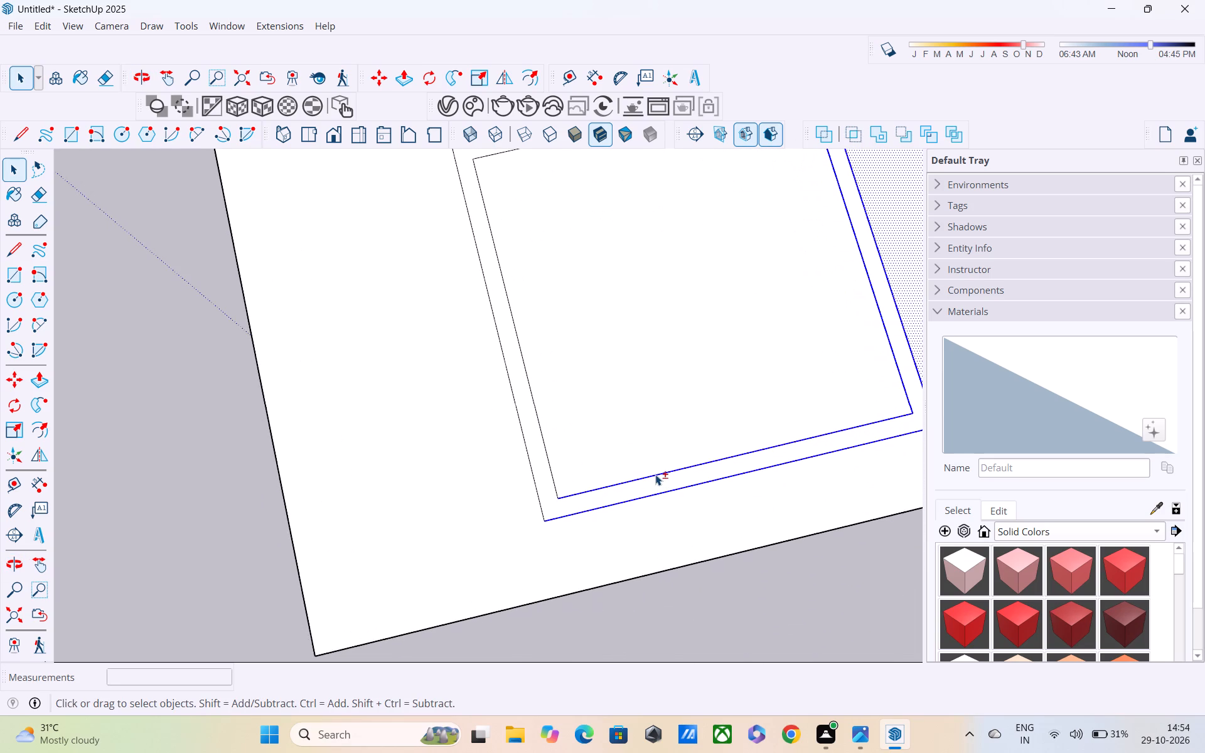
shift+click(655, 474)
shift+click(654, 499)
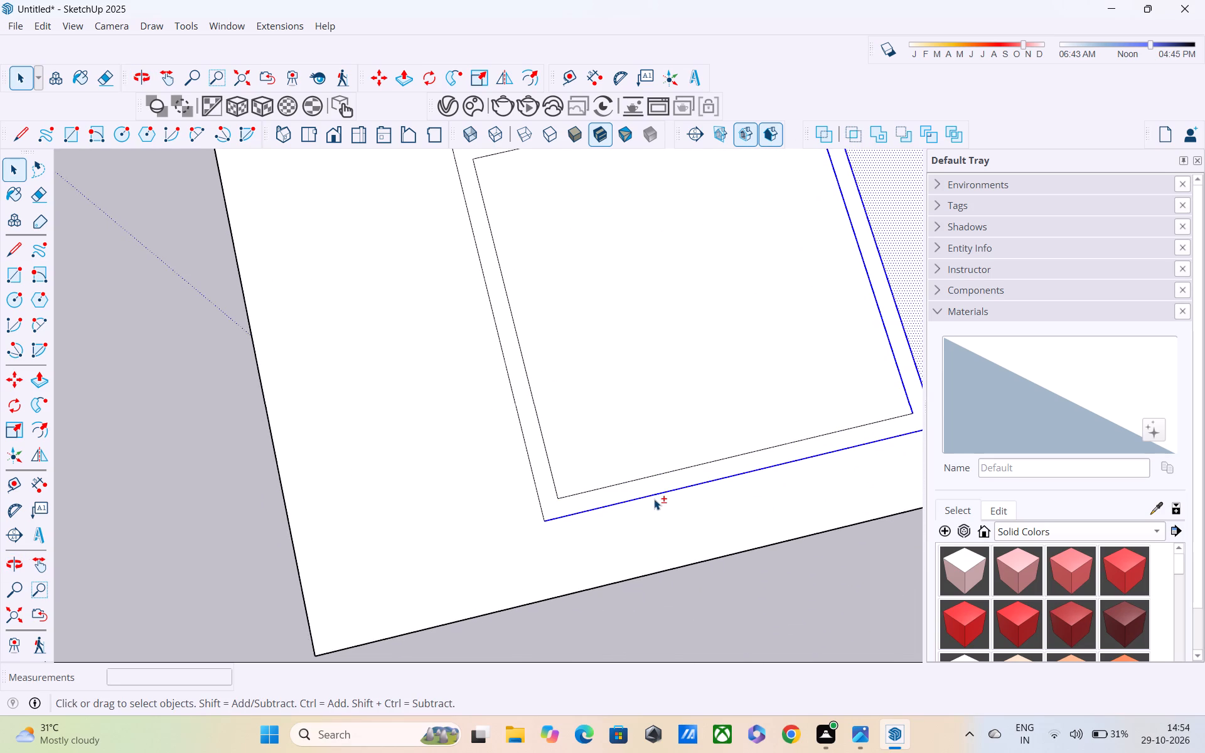
shift+click(653, 498)
shift+scroll(651, 498, down, 5)
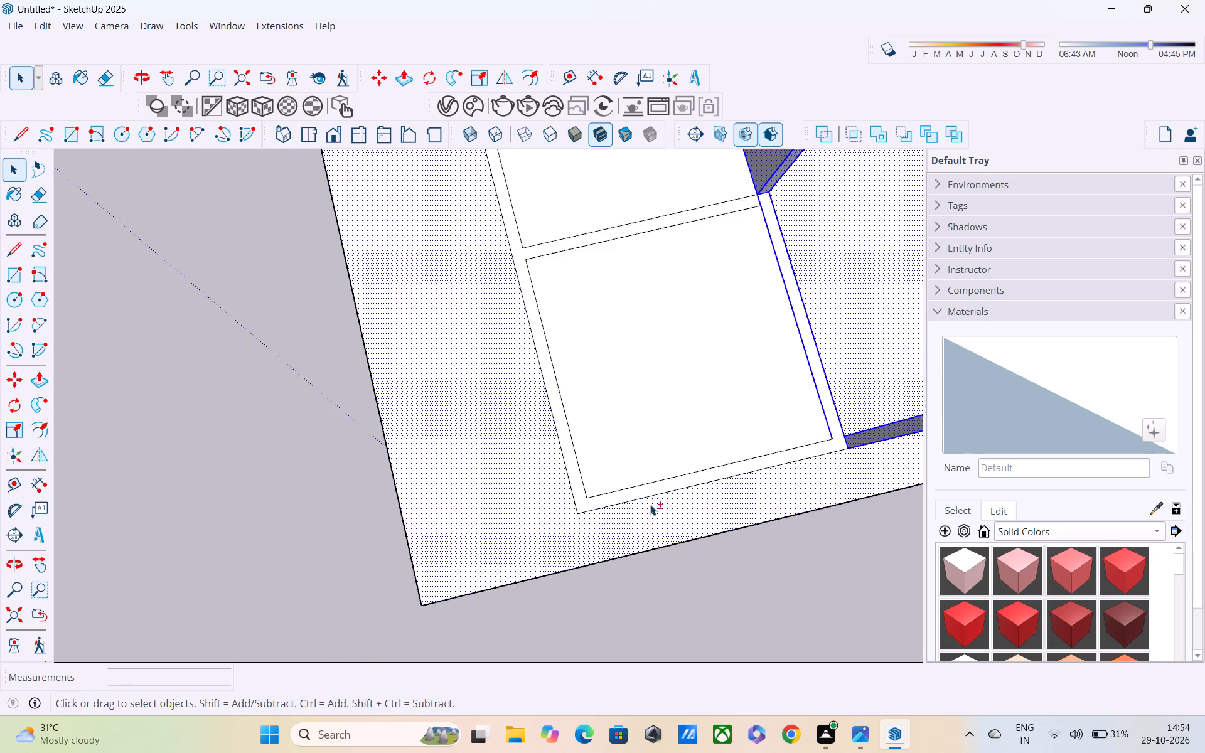
shift+click(646, 514)
Make a group from the selected raised walls and the large room's floor.
shift+scroll(644, 514, down, 4)
shift+middle_drag(645, 505, 619, 566)
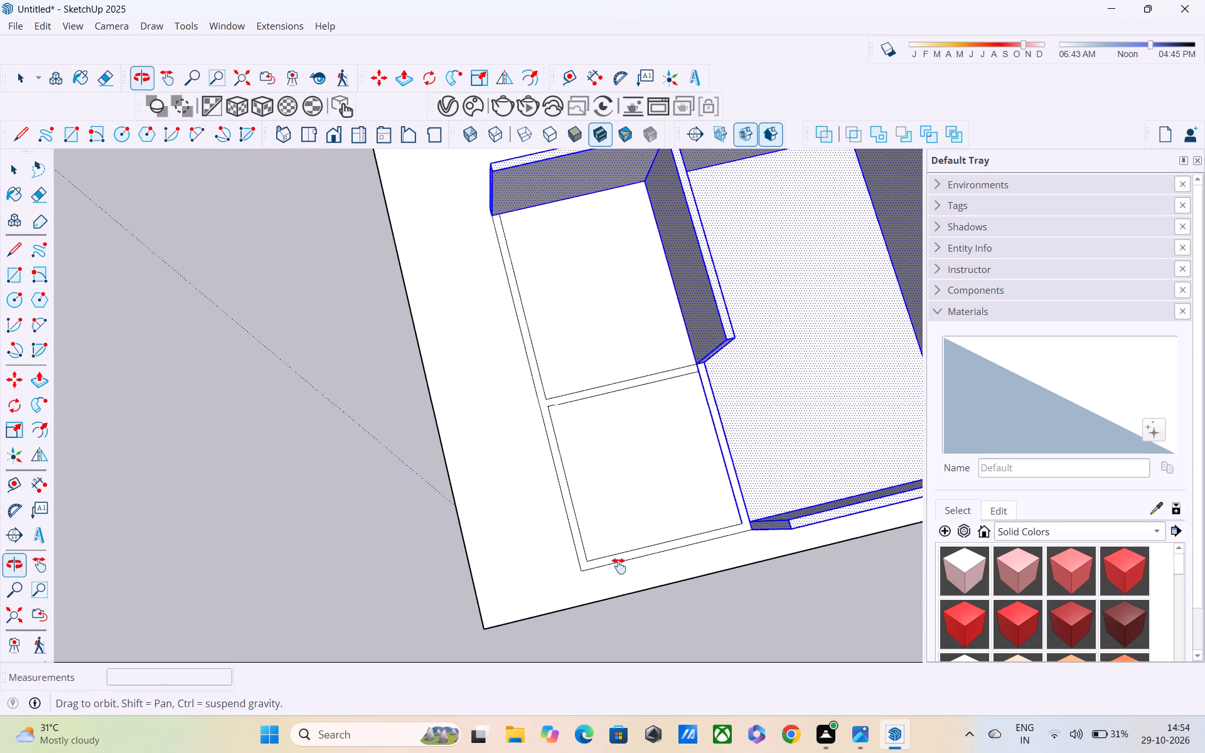
shift+middle_drag(619, 566, 579, 572)
shift+scroll(567, 562, down, 4)
shift+scroll(567, 562, up, 1)
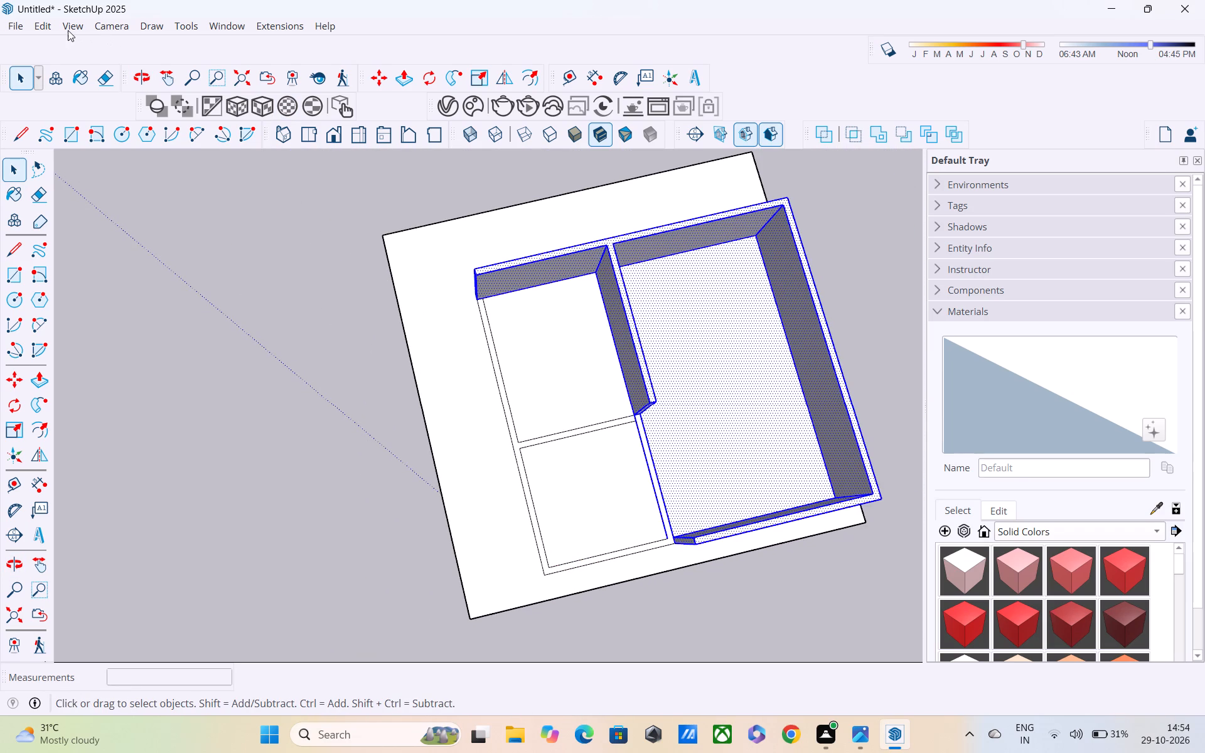
click(49, 21)
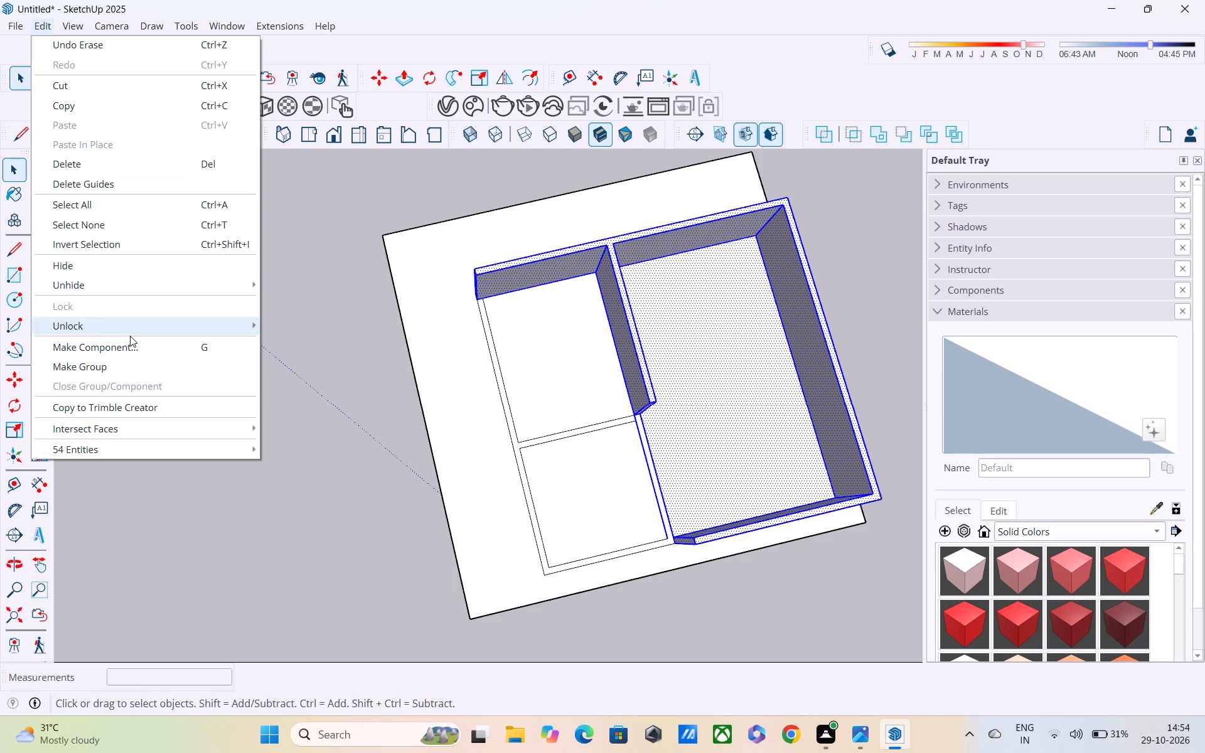
click(126, 376)
Copy the new wall group to an open area away from its ground square.
middle_drag(674, 368, 788, 281)
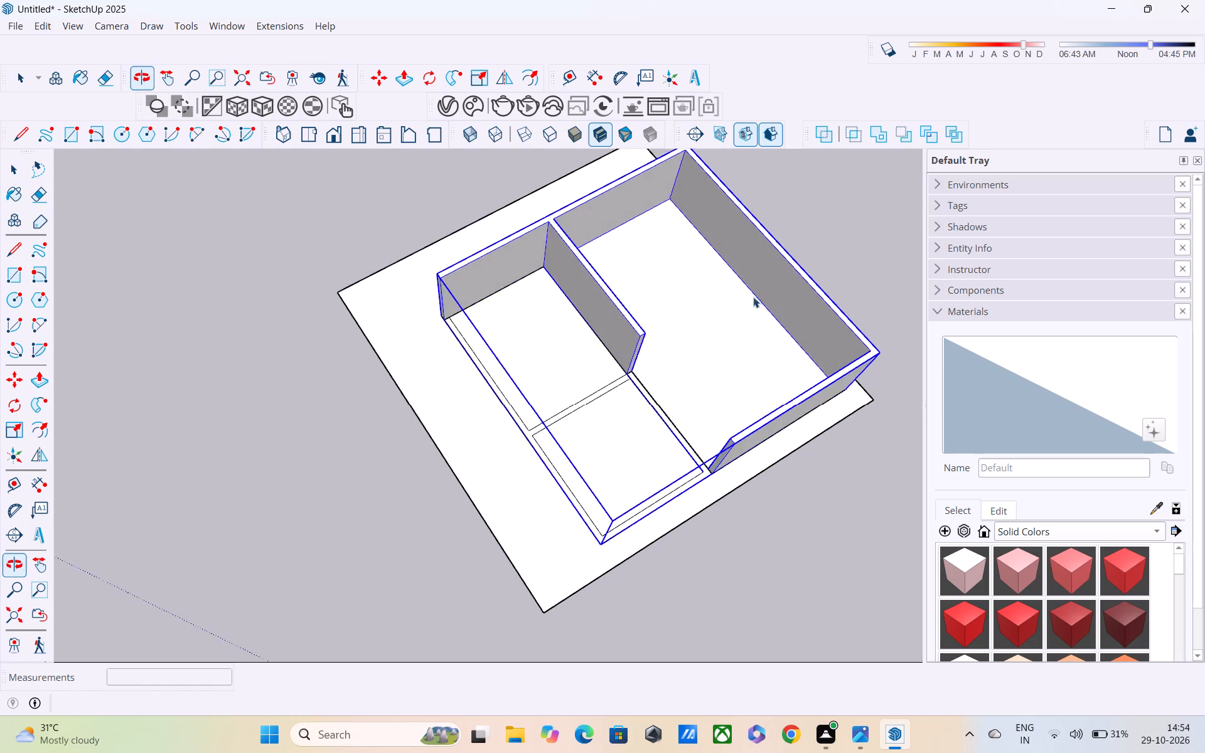
scroll(749, 299, down, 4)
middle_drag(675, 370, 744, 280)
scroll(675, 370, up, 1)
scroll(744, 279, down, 4)
key(m)
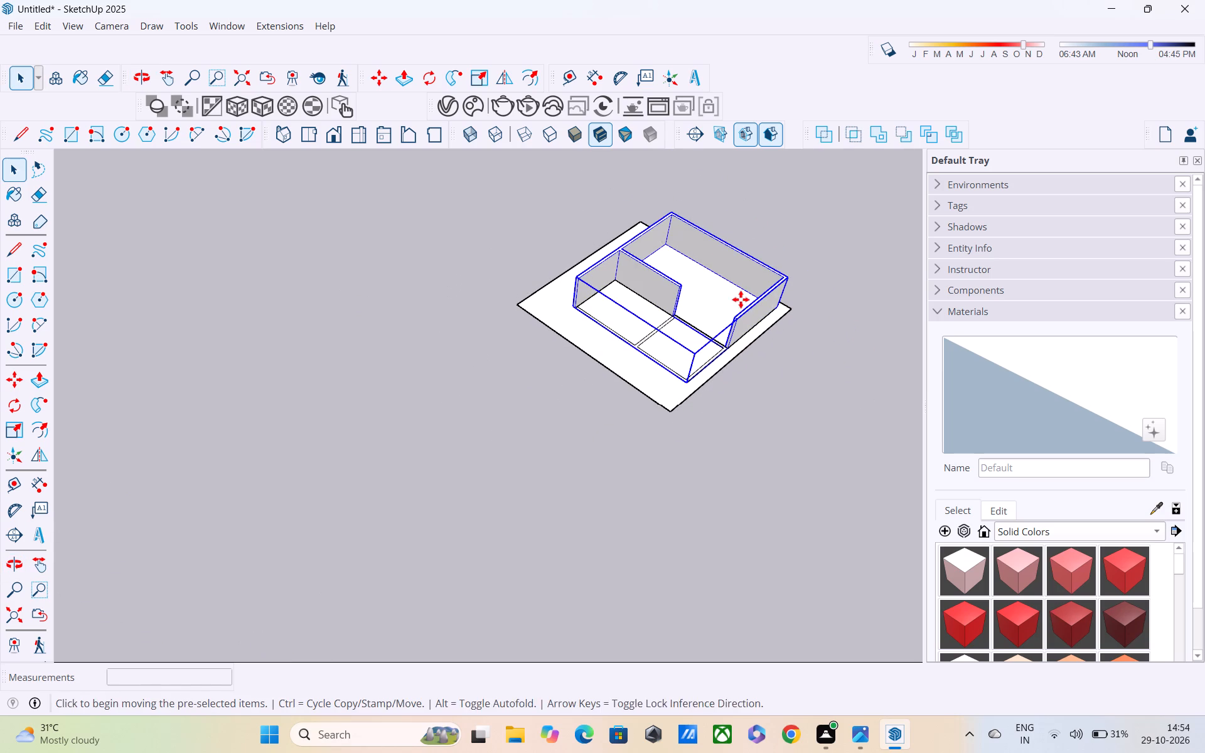
click(726, 353)
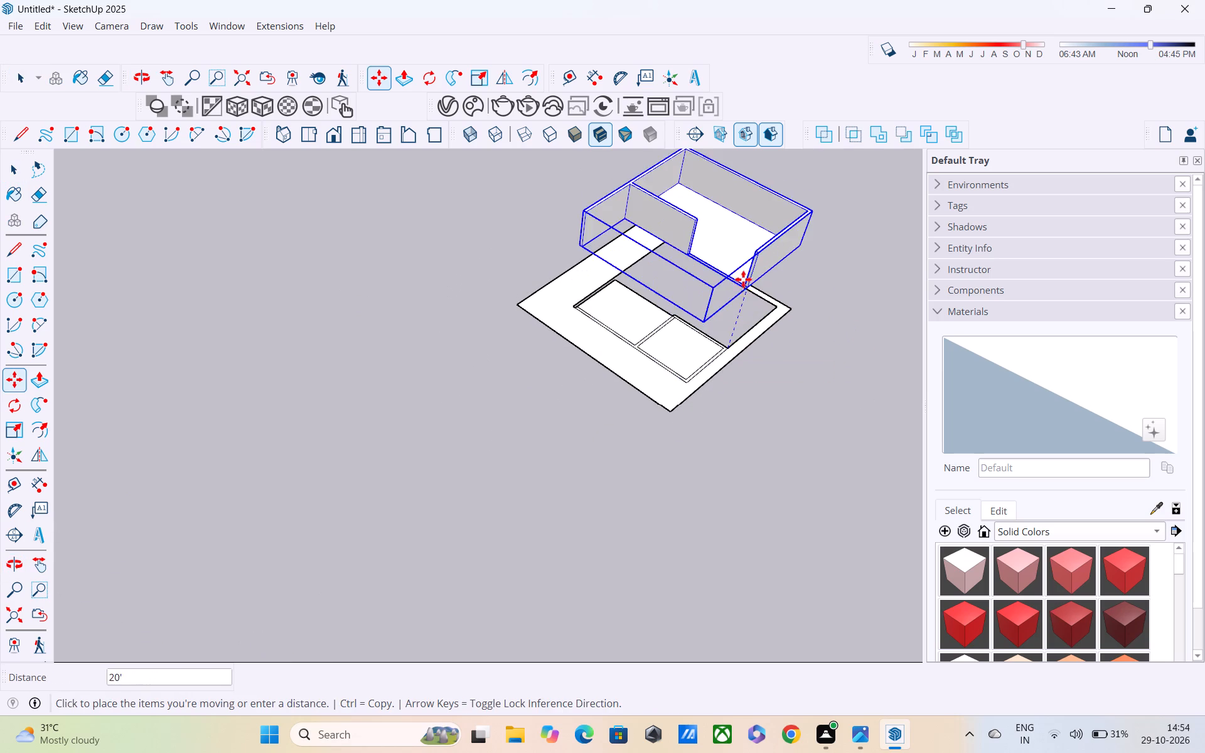
scroll(746, 274, down, 5)
shift+middle_drag(741, 286, 540, 425)
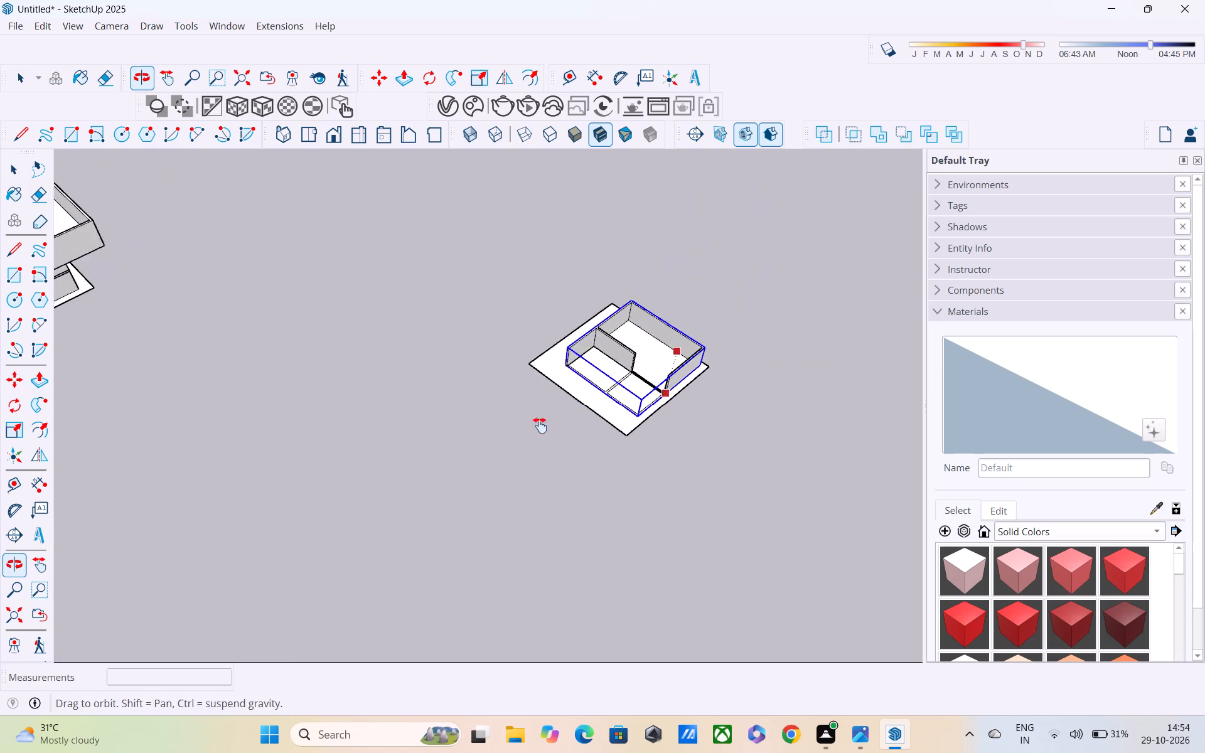
shift+middle_drag(540, 425, 397, 486)
click(563, 340)
Look over the three-storey house and the separate wall set to locate the copied group within the model.
middle_drag(515, 383, 1072, 124)
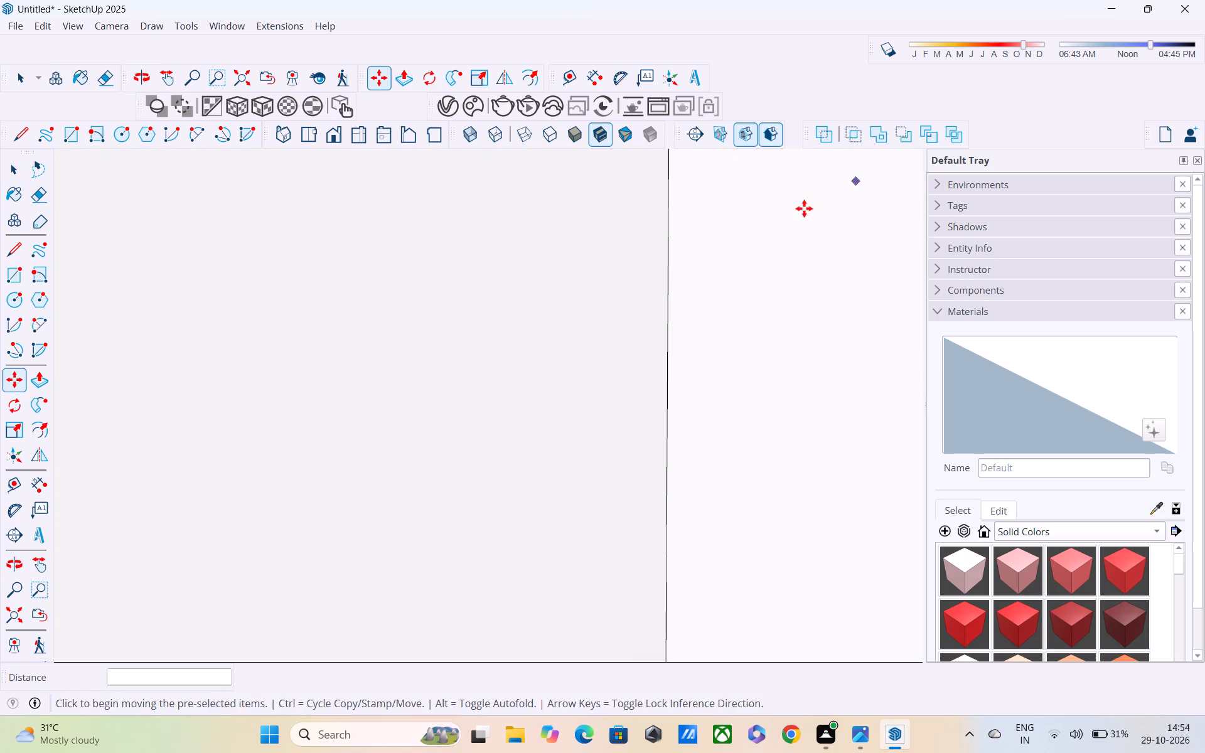
scroll(785, 222, down, 3)
click(7, 607)
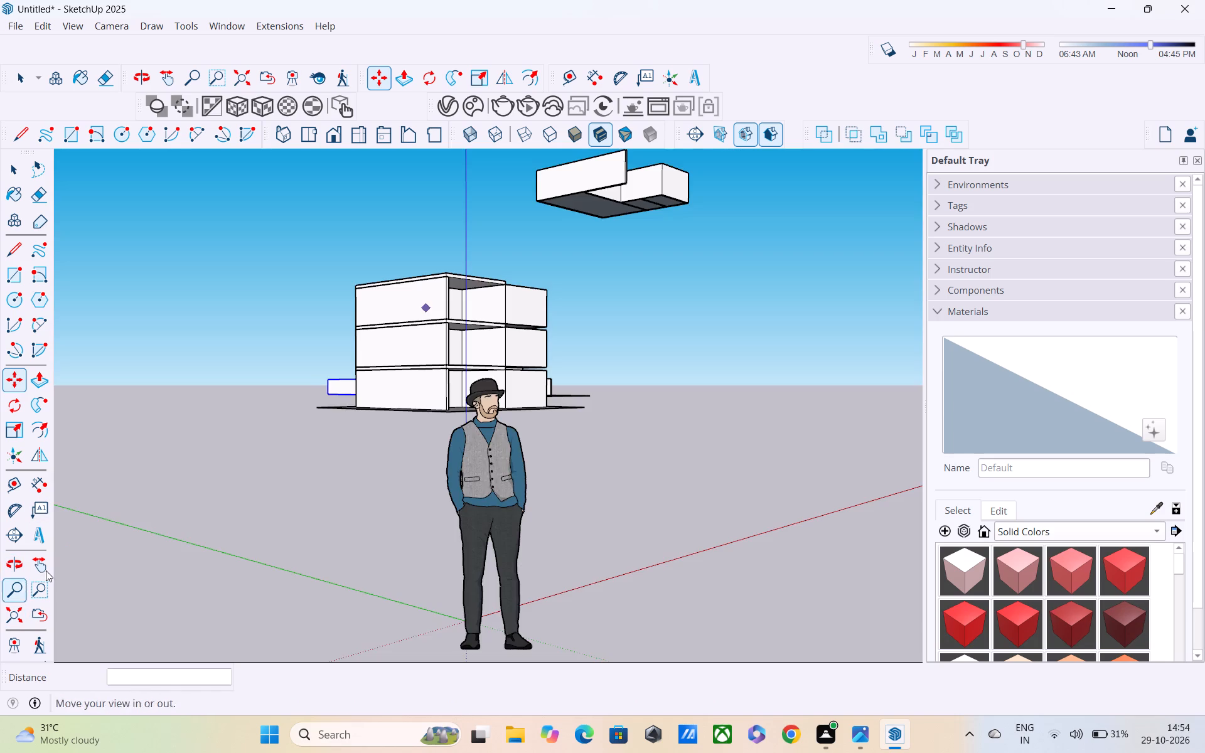
scroll(394, 397, up, 4)
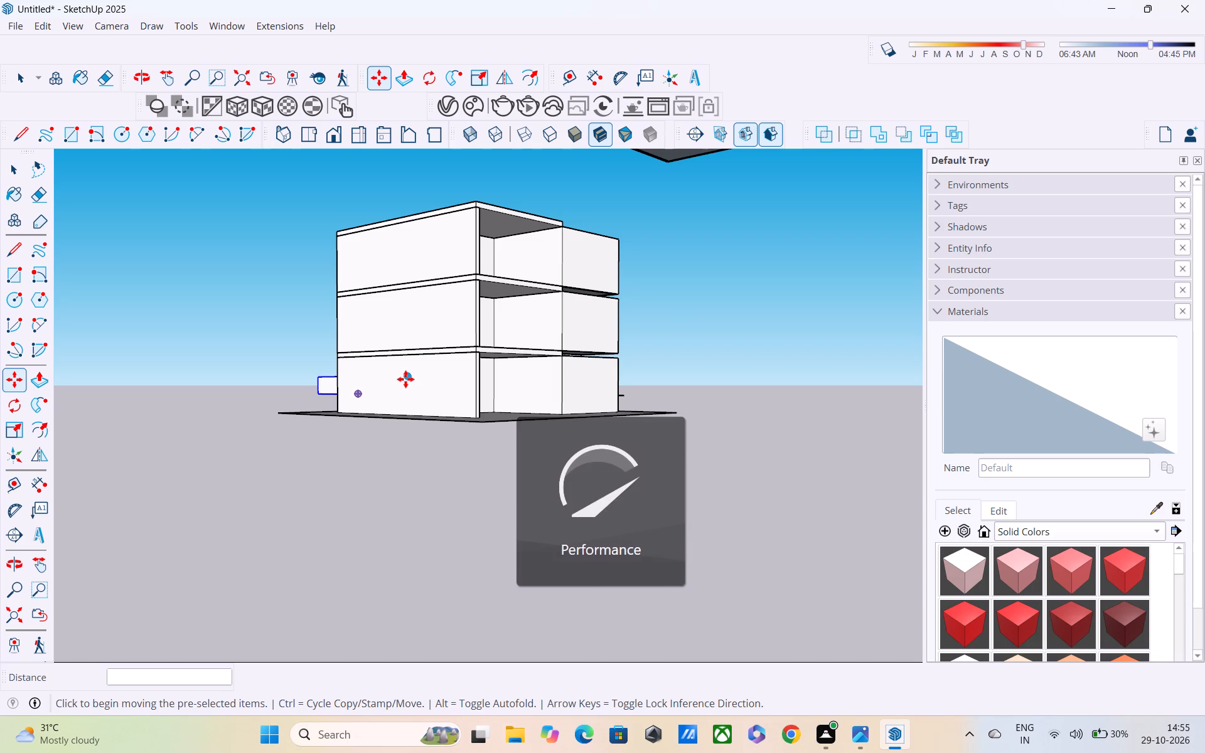
scroll(594, 341, up, 1)
middle_drag(594, 341, 455, 435)
scroll(481, 425, down, 5)
middle_click(628, 355)
shift+middle_drag(619, 360, 516, 428)
middle_drag(602, 307, 394, 425)
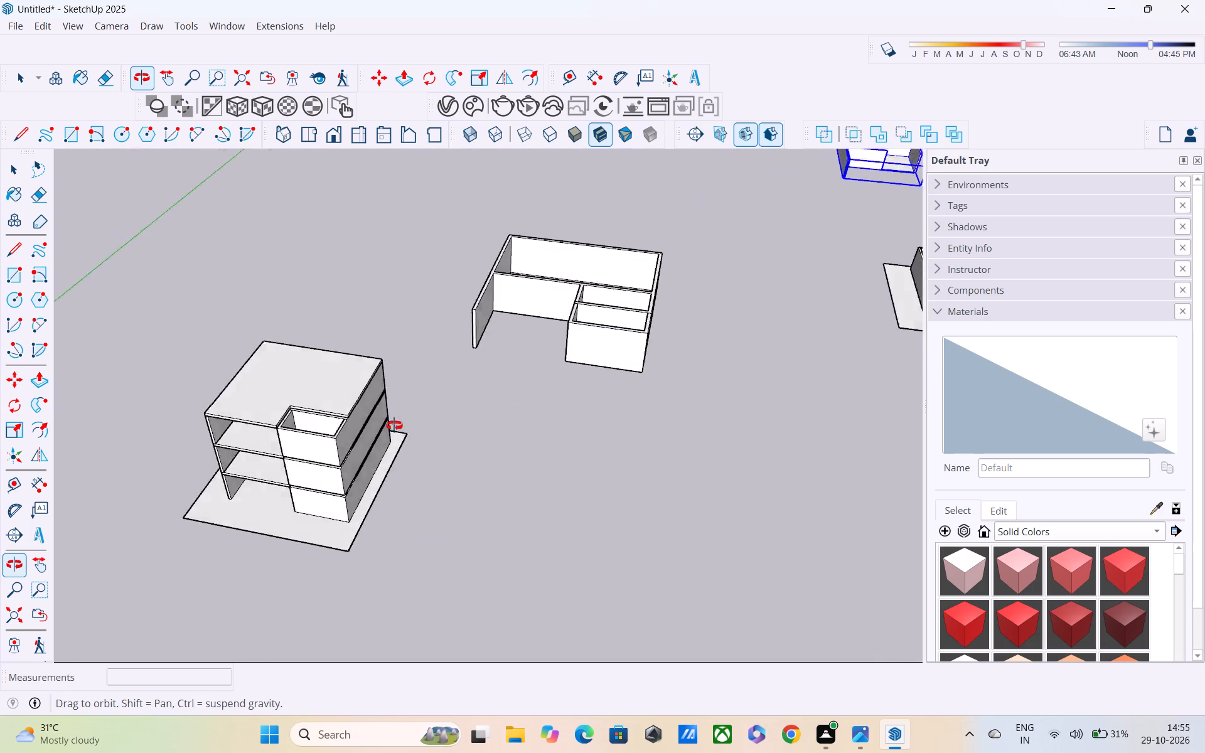
middle_drag(394, 425, 60, 365)
Examine the copied wall group alongside the original walls on the second ground square.
scroll(725, 513, down, 1)
shift+middle_drag(749, 456, 474, 466)
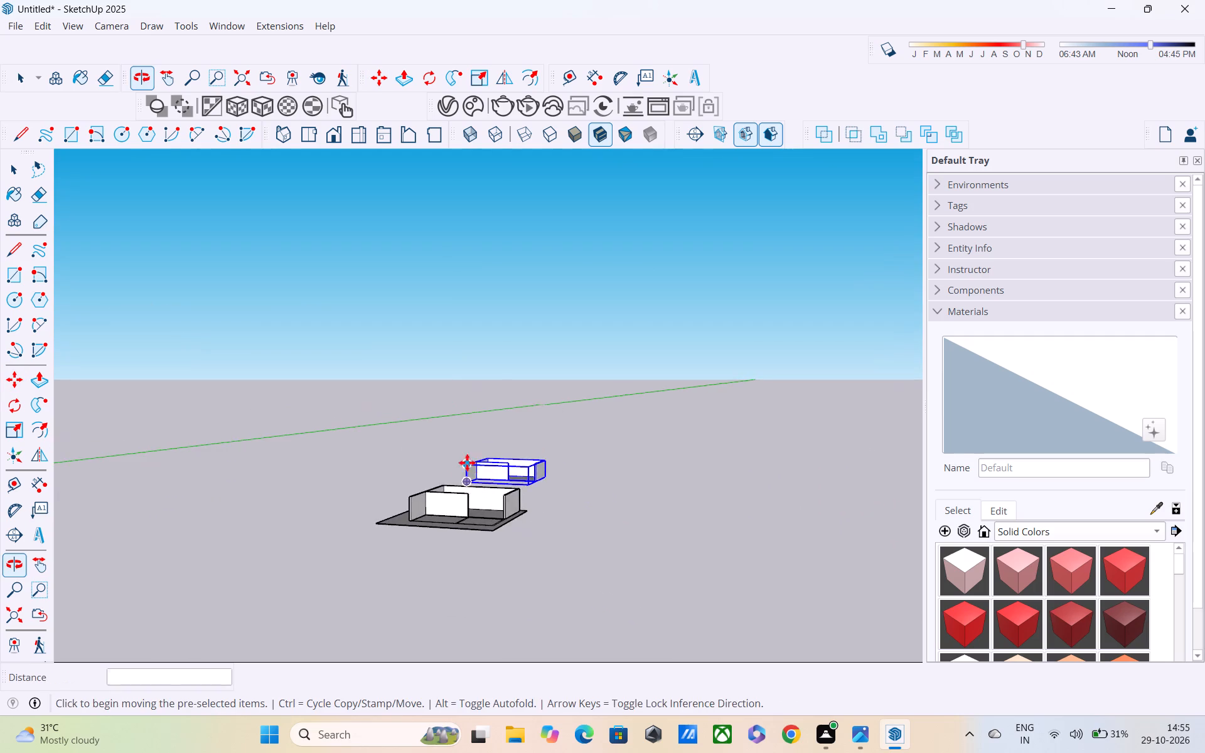
scroll(451, 476, up, 4)
shift+middle_drag(597, 538, 567, 406)
middle_drag(545, 383, 511, 469)
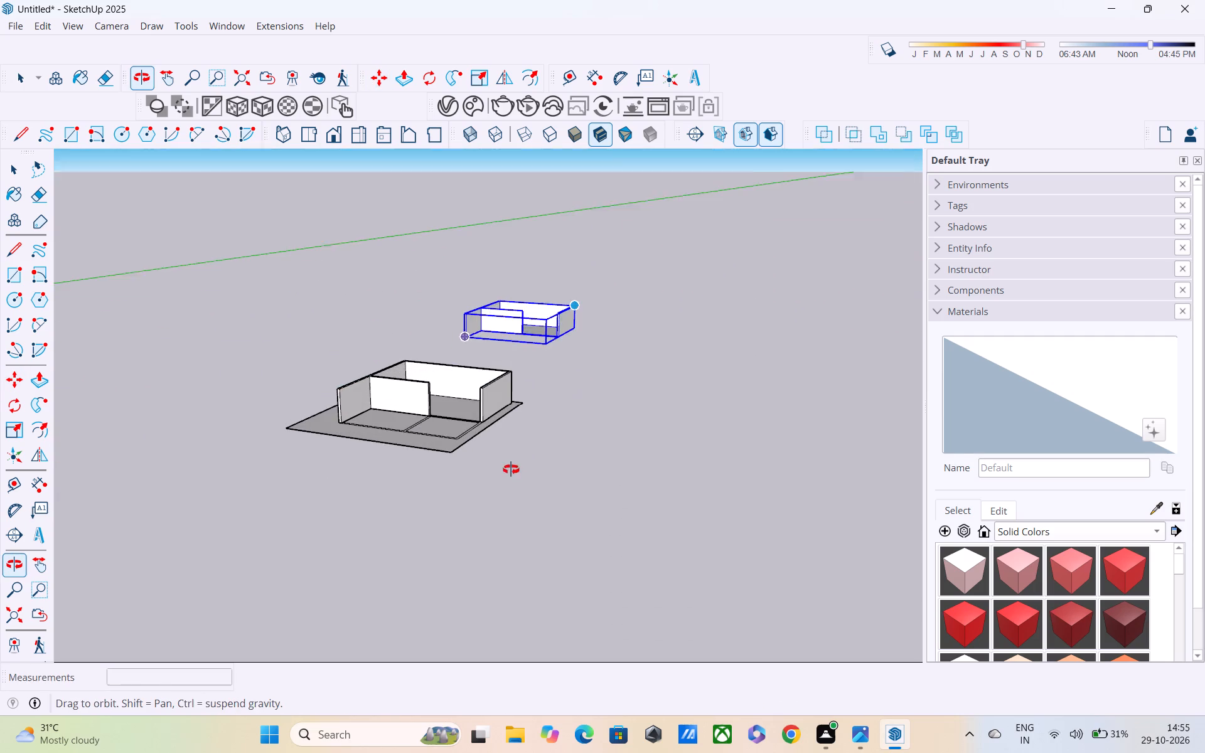
middle_drag(511, 469, 505, 472)
key(space)
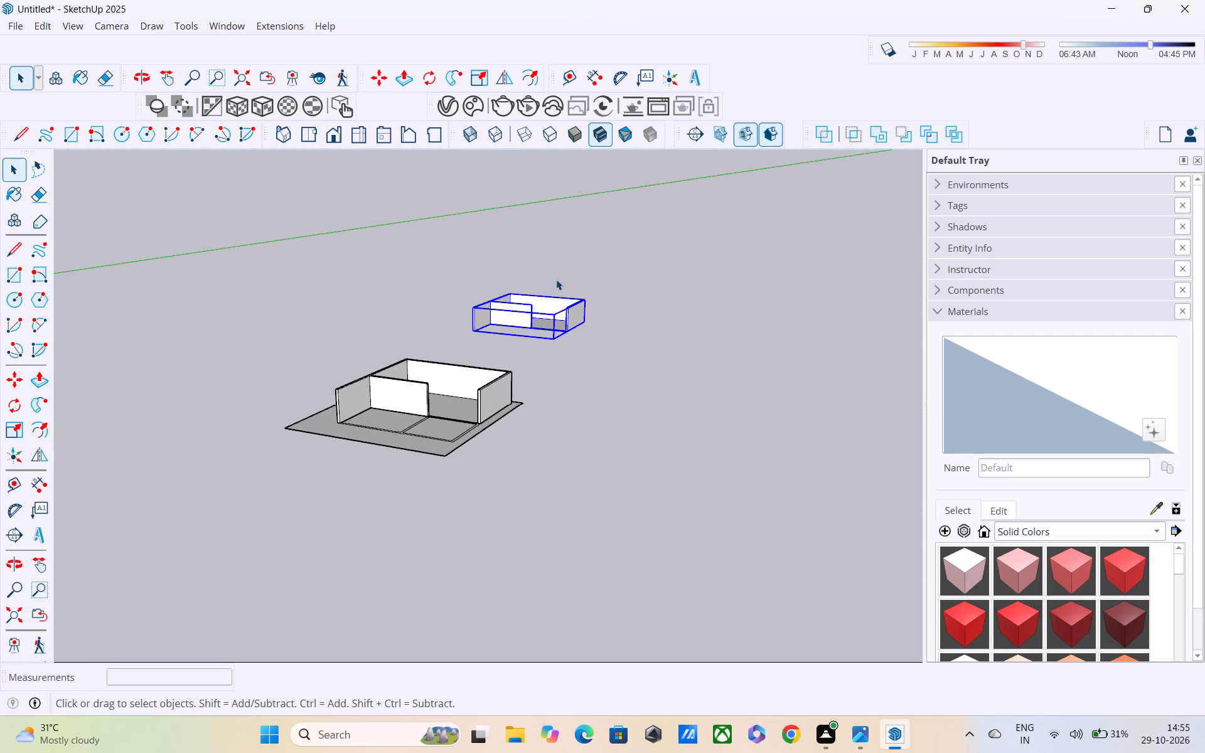
middle_drag(455, 376, 450, 499)
scroll(454, 483, down, 1)
scroll(439, 486, up, 2)
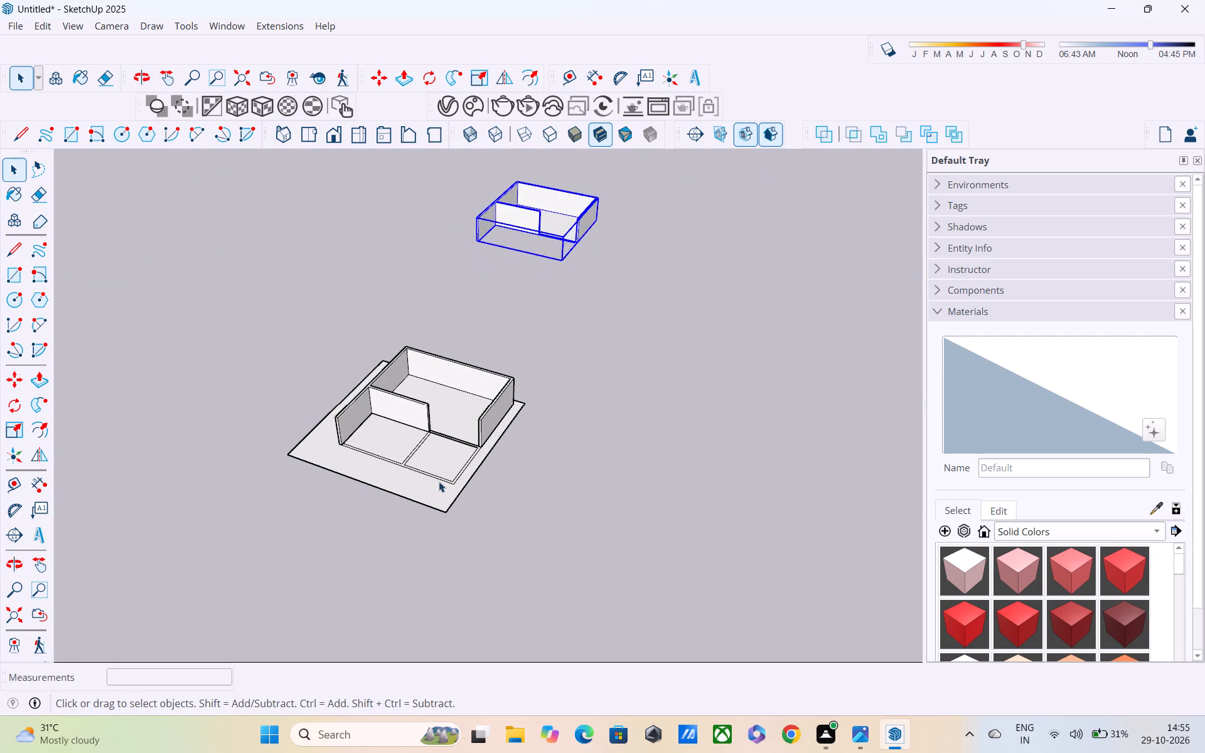
scroll(439, 481, up, 2)
middle_drag(425, 432, 377, 506)
scroll(370, 465, down, 4)
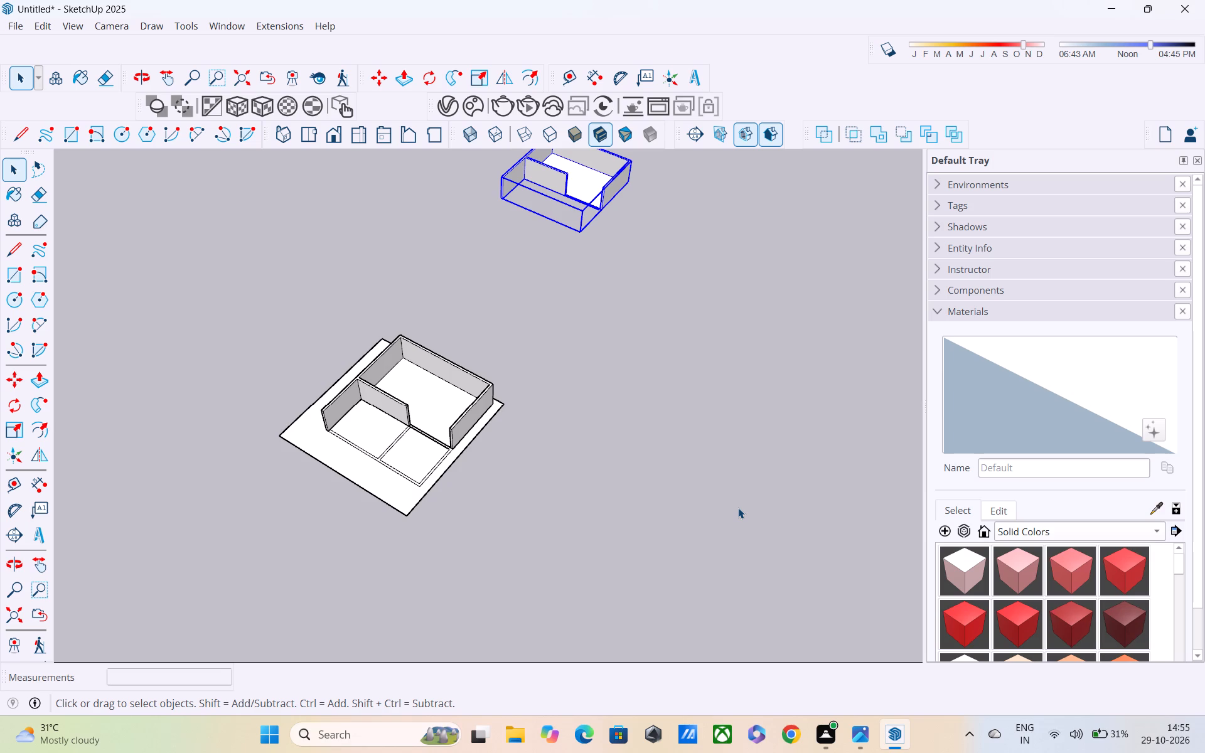
scroll(668, 462, down, 2)
shift+middle_drag(535, 408, 551, 482)
shift+middle_drag(555, 370, 545, 241)
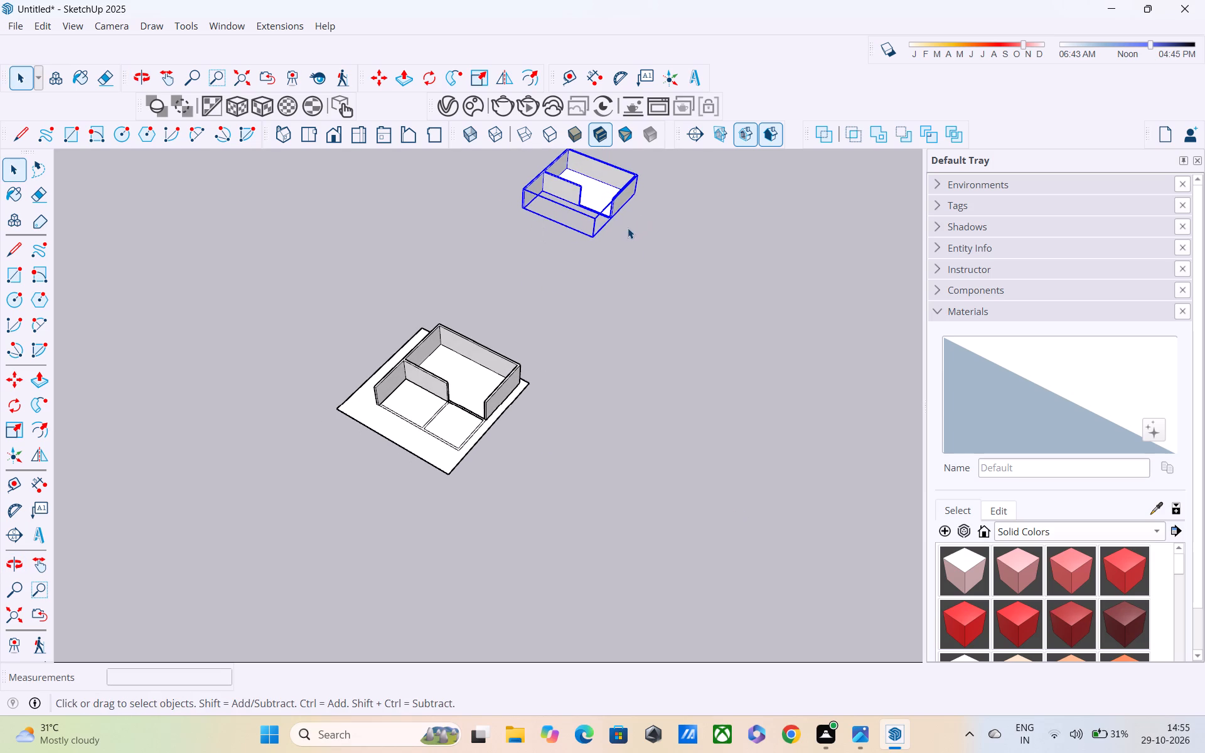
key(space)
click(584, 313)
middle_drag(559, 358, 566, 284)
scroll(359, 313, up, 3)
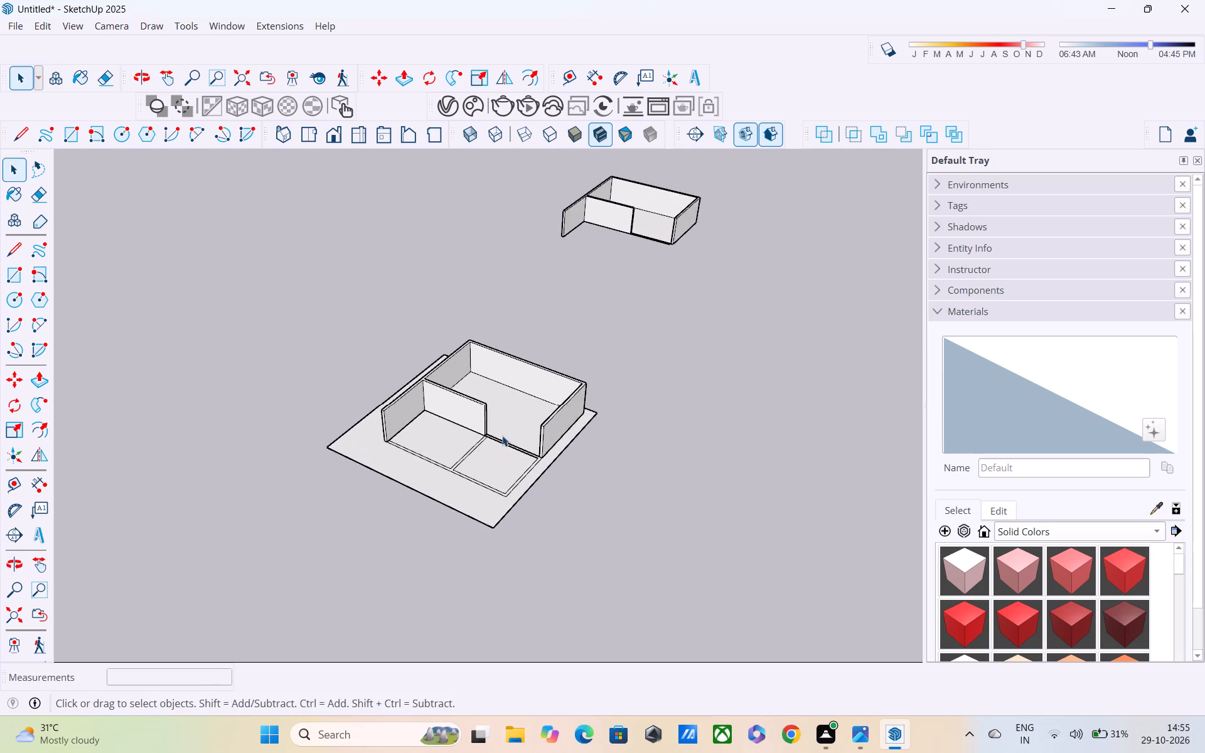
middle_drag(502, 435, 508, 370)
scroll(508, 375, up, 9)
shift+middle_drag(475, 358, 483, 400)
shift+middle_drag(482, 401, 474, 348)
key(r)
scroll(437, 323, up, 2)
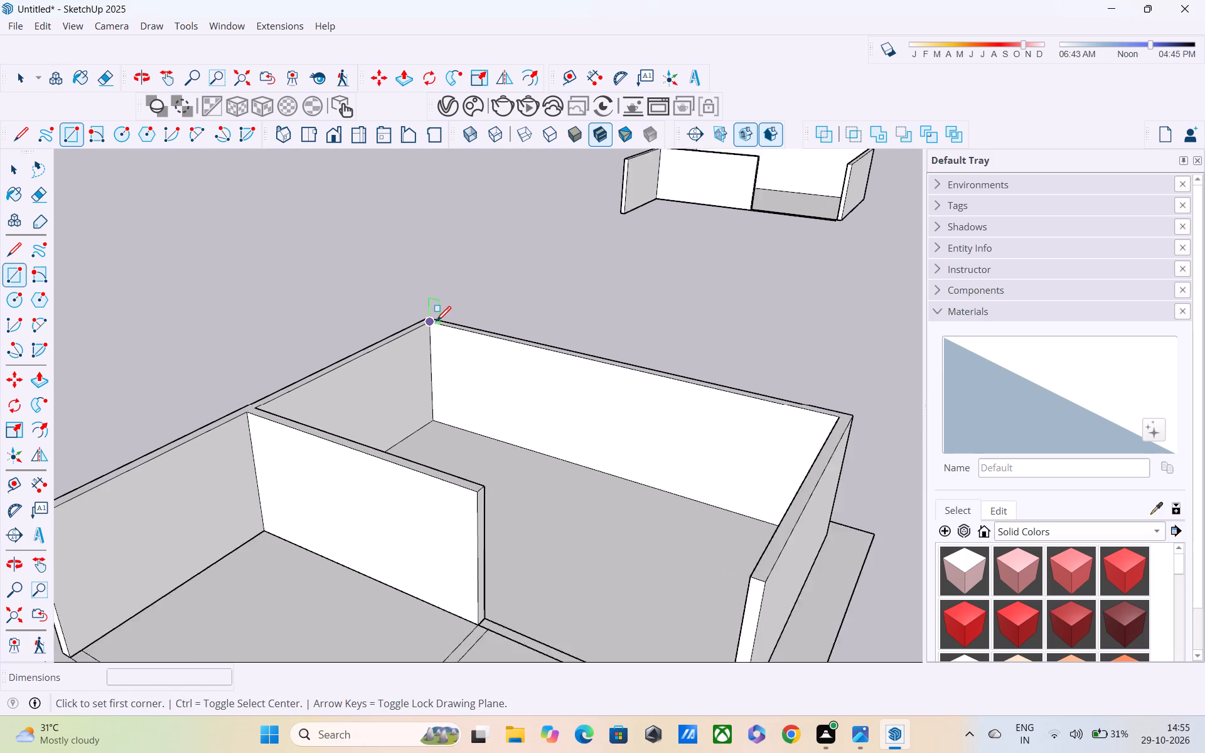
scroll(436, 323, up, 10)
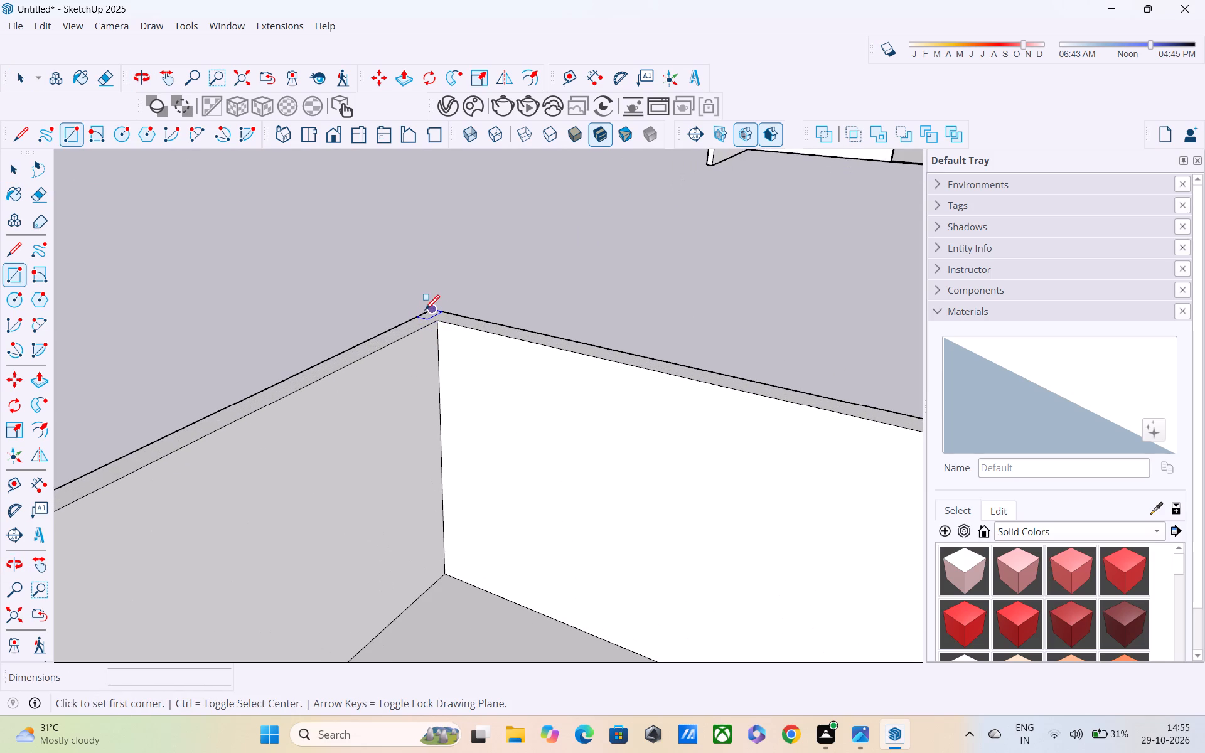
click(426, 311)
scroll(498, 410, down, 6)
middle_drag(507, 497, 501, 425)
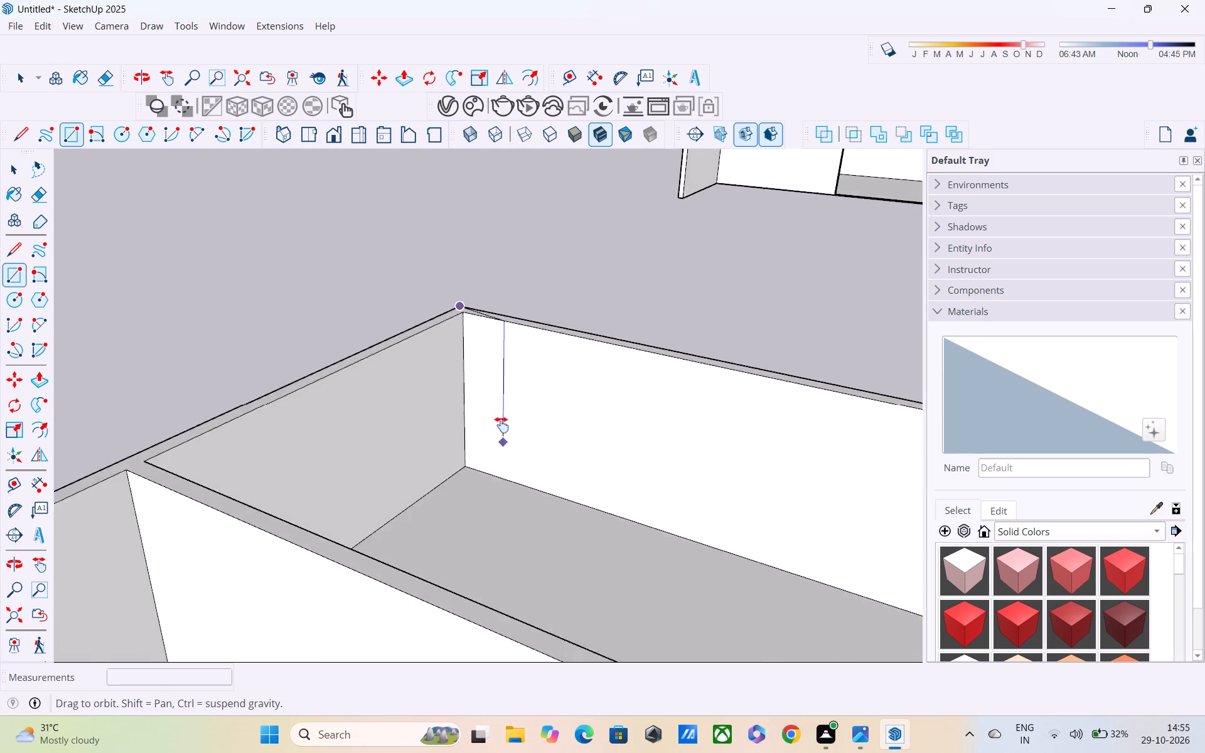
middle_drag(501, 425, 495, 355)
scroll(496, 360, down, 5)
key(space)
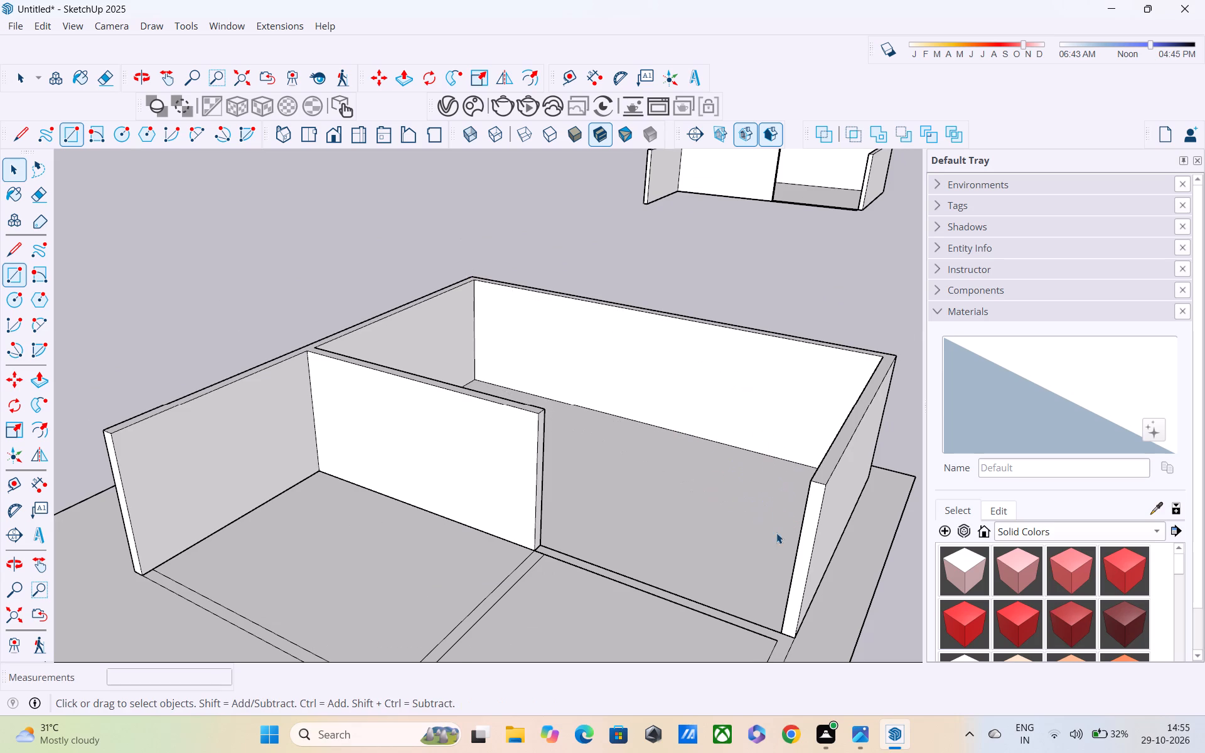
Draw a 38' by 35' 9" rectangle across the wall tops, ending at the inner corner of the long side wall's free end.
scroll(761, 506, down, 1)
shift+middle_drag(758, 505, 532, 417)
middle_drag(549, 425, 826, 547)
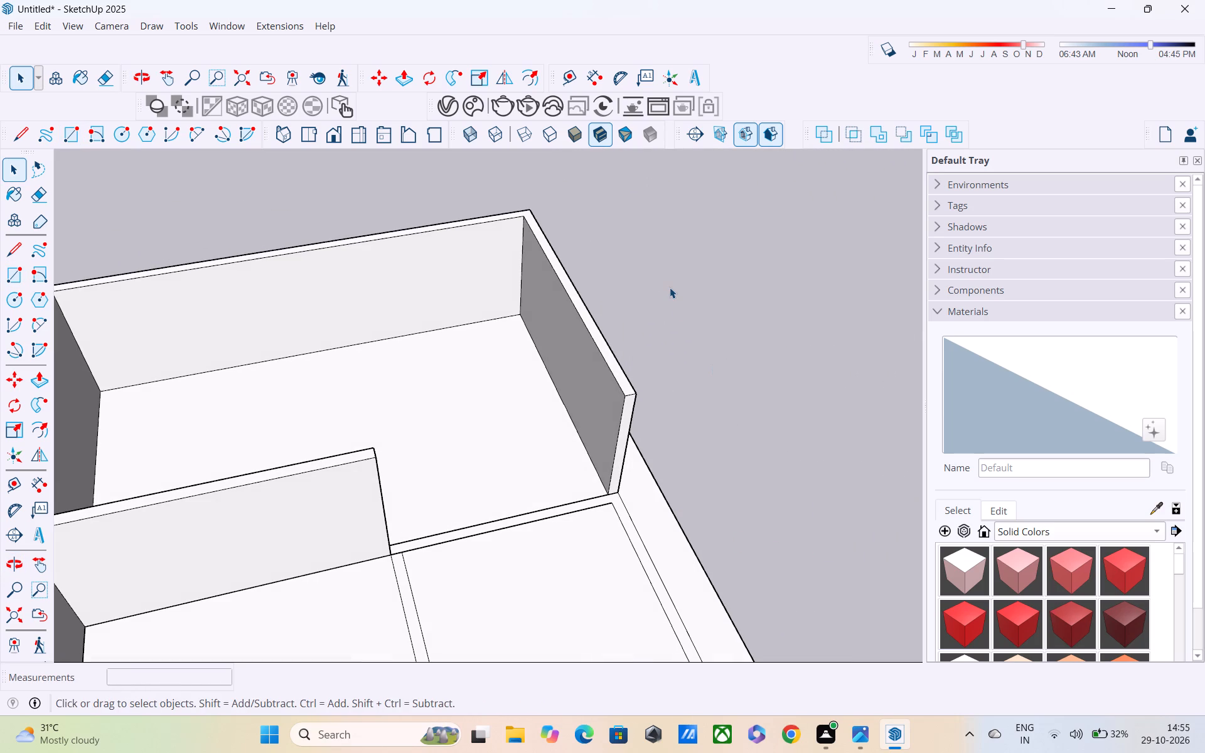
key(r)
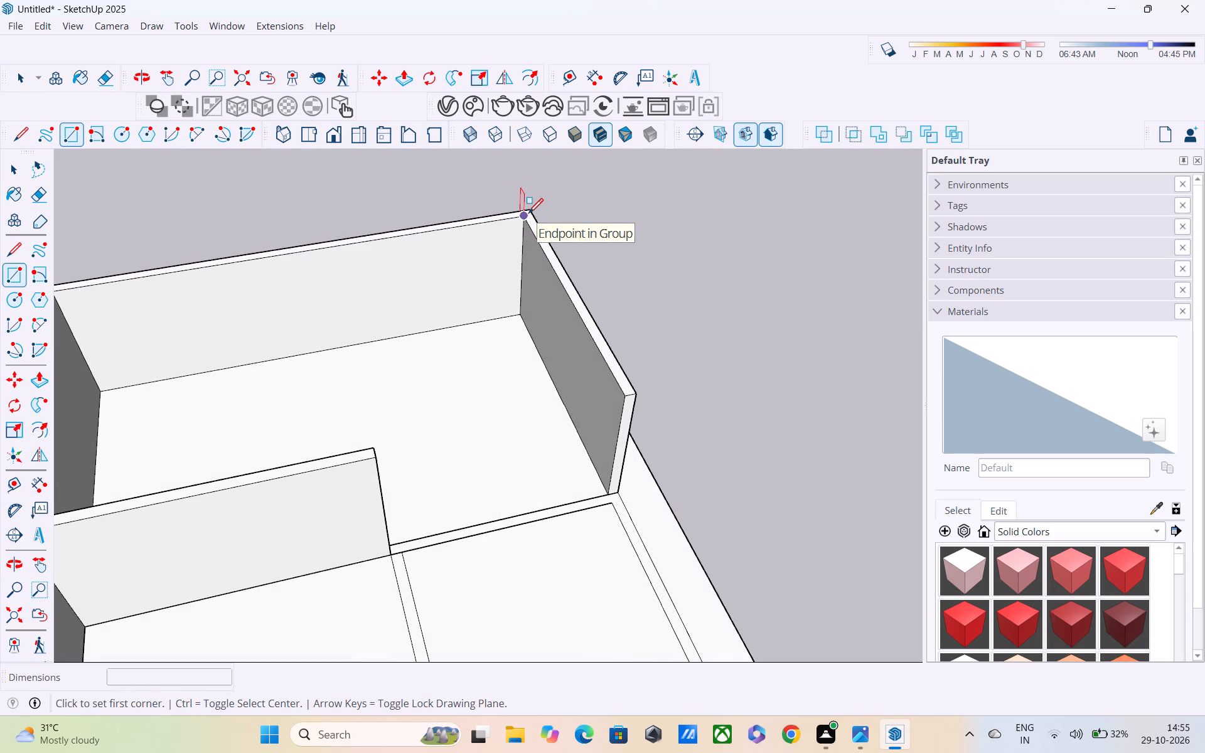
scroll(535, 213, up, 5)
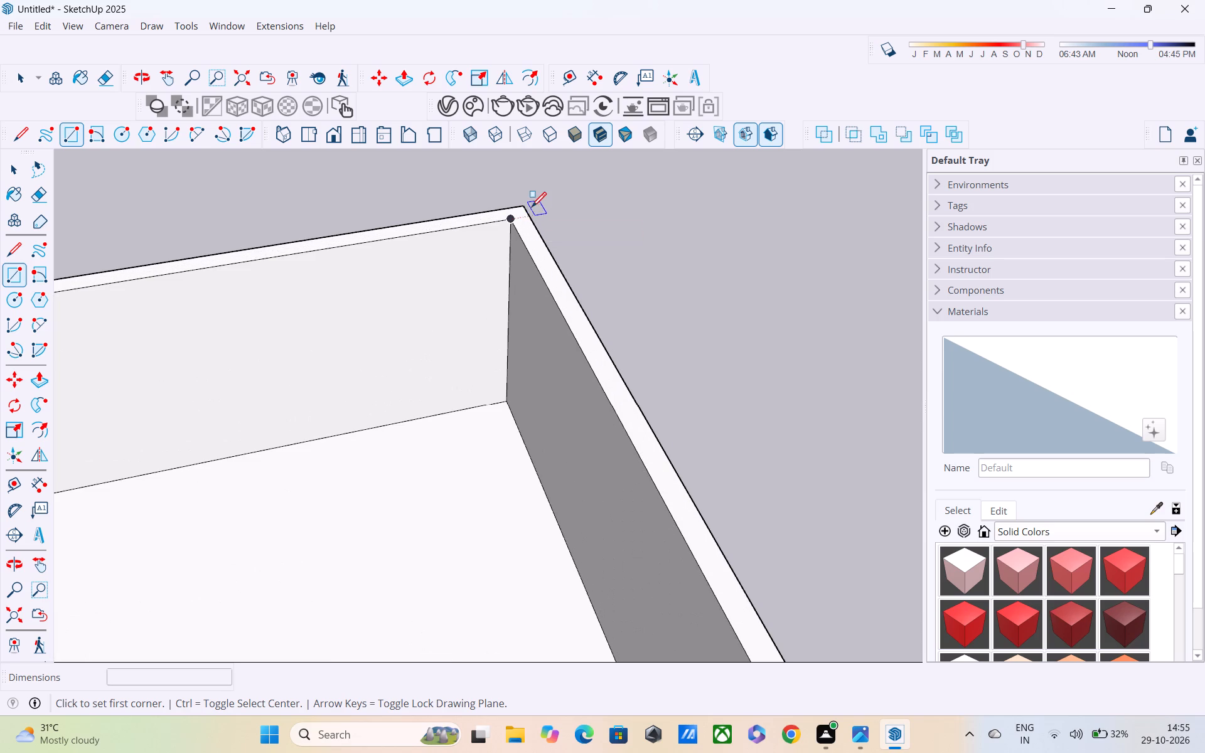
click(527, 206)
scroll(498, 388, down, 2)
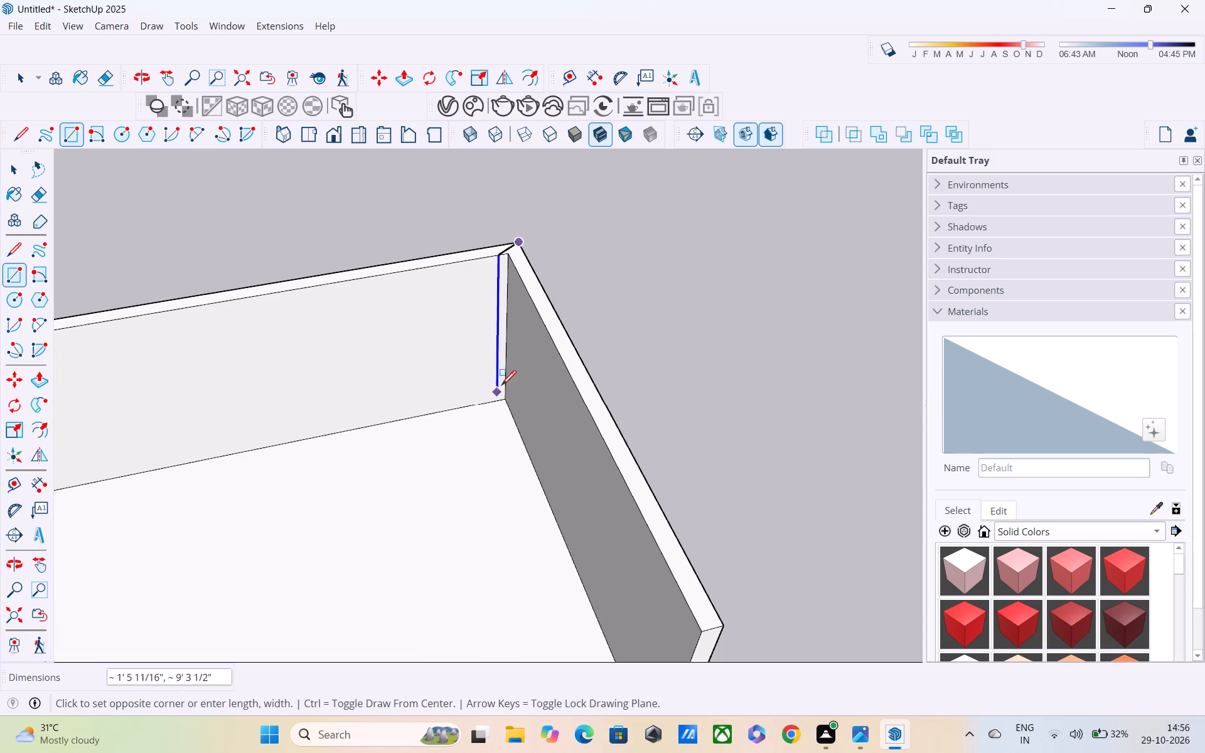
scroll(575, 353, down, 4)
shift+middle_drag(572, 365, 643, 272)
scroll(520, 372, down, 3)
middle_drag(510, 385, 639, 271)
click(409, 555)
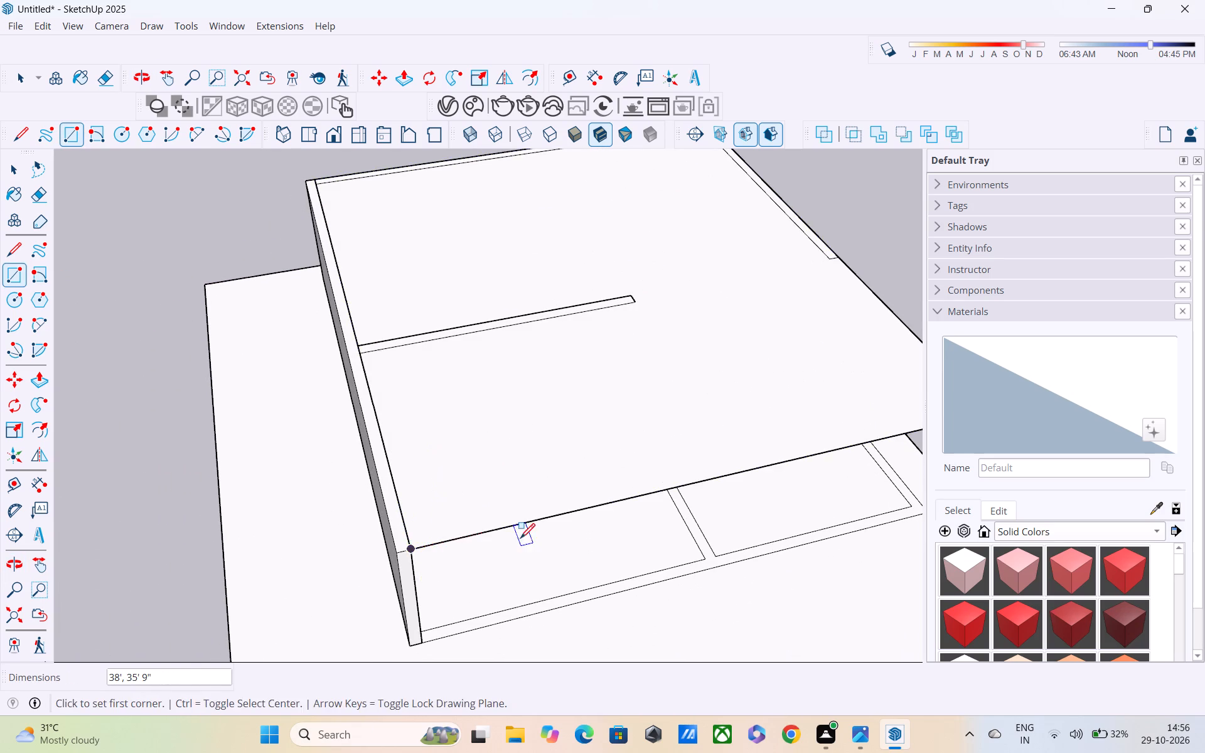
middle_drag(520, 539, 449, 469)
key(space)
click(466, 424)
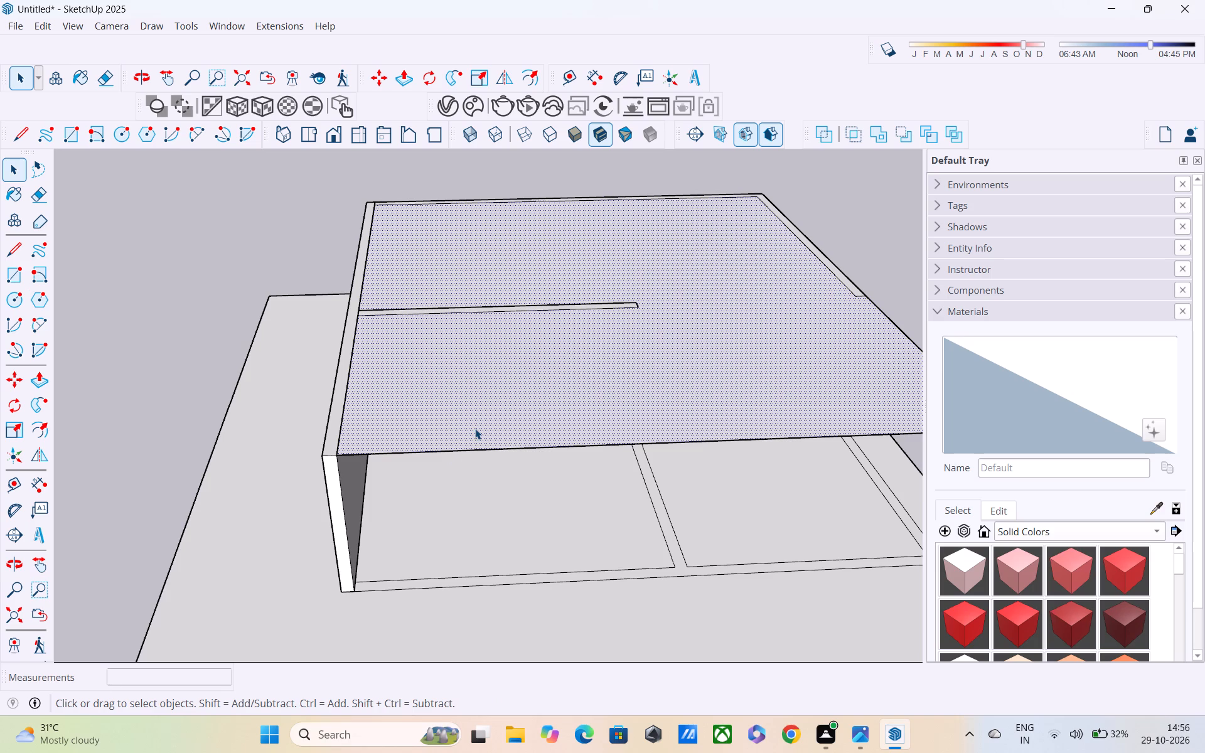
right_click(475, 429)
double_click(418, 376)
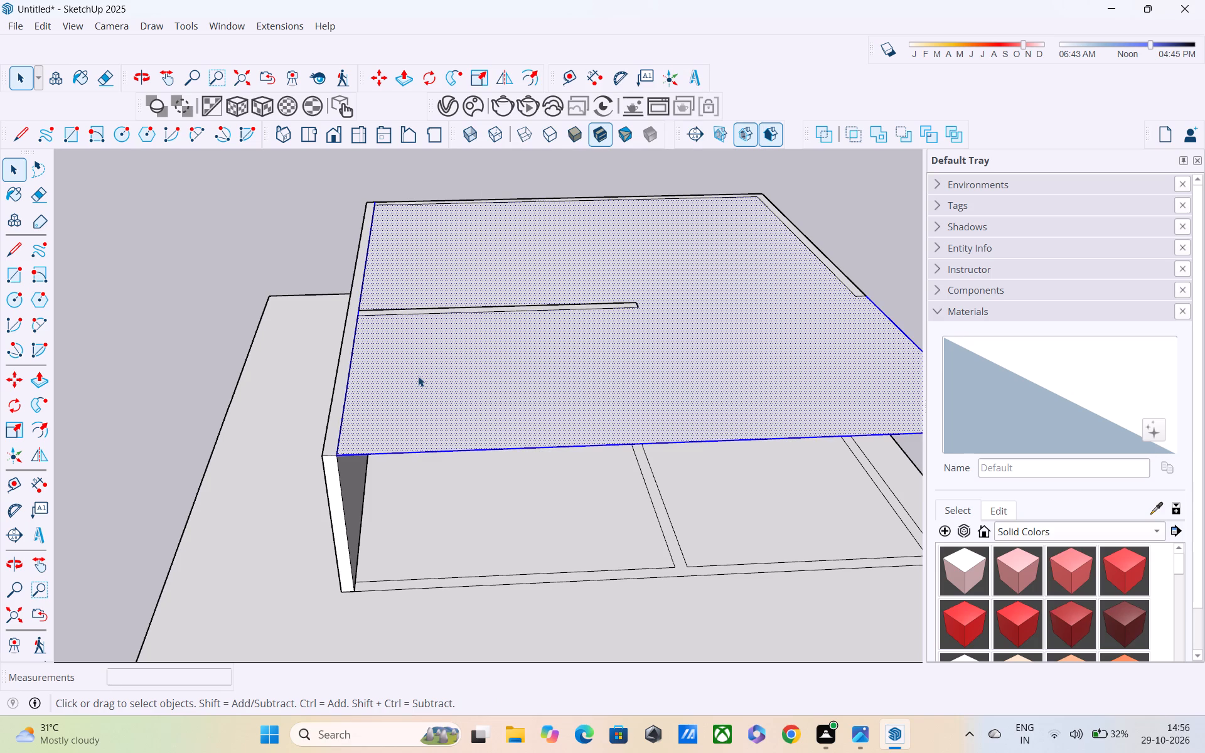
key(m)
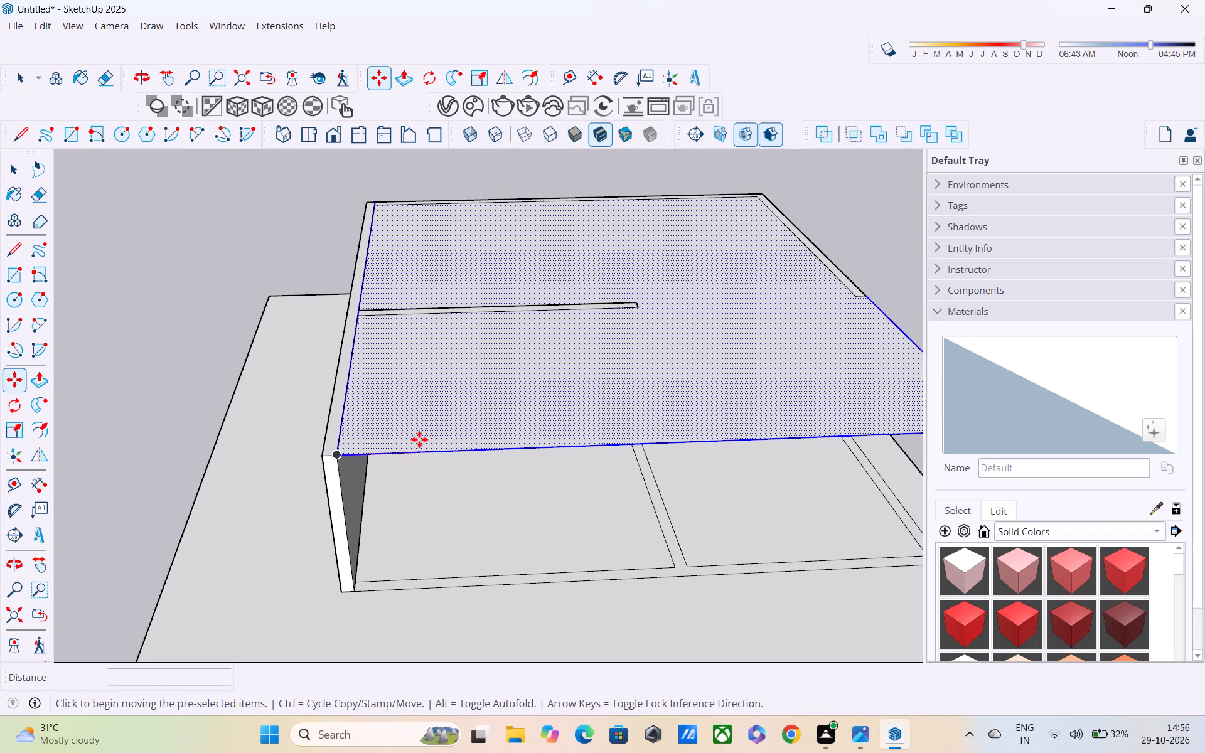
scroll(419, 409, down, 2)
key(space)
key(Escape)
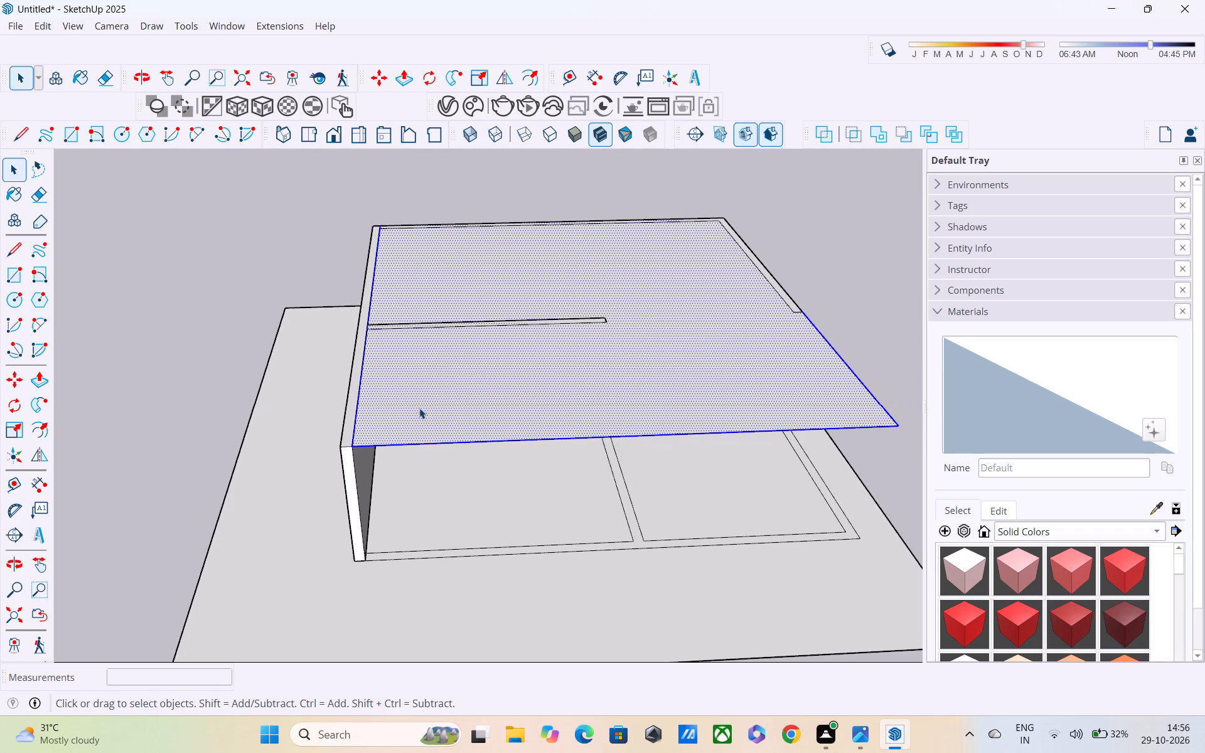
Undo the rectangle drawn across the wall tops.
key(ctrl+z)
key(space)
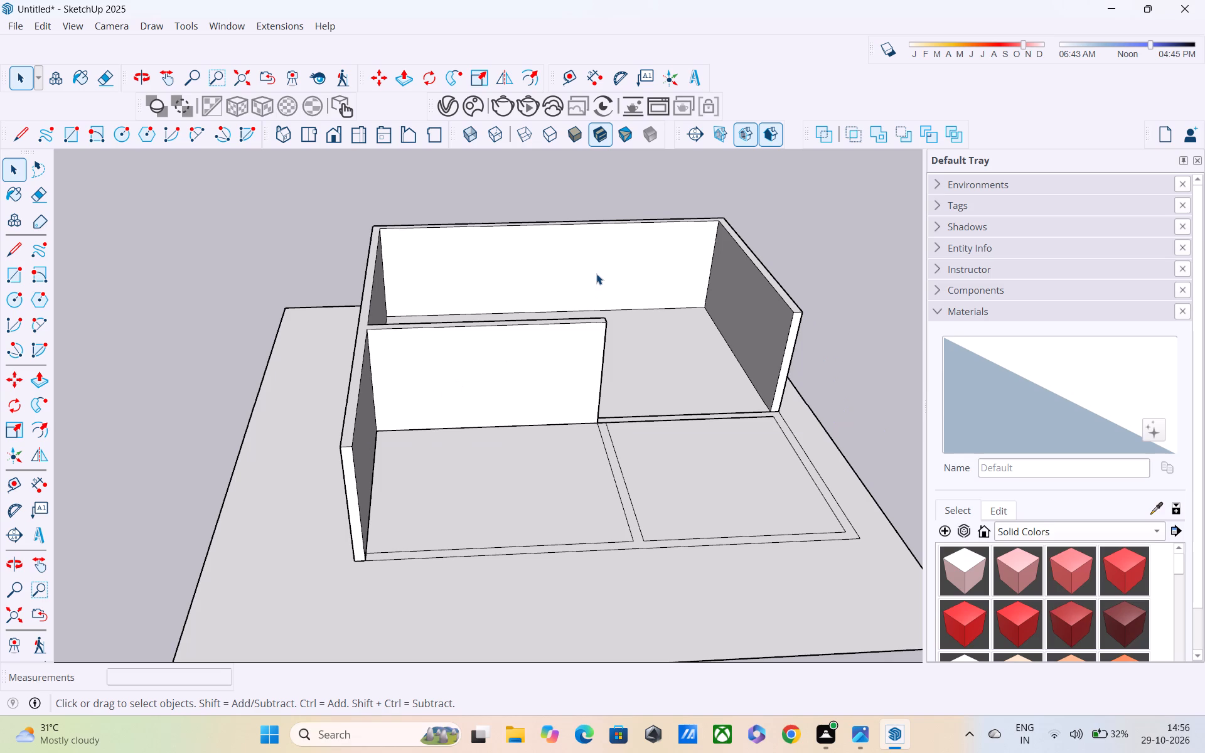
Draw a rectangle over the wall tops from the large room's outer corner to the diagonally opposite outer corner of the long side wall.
key(r)
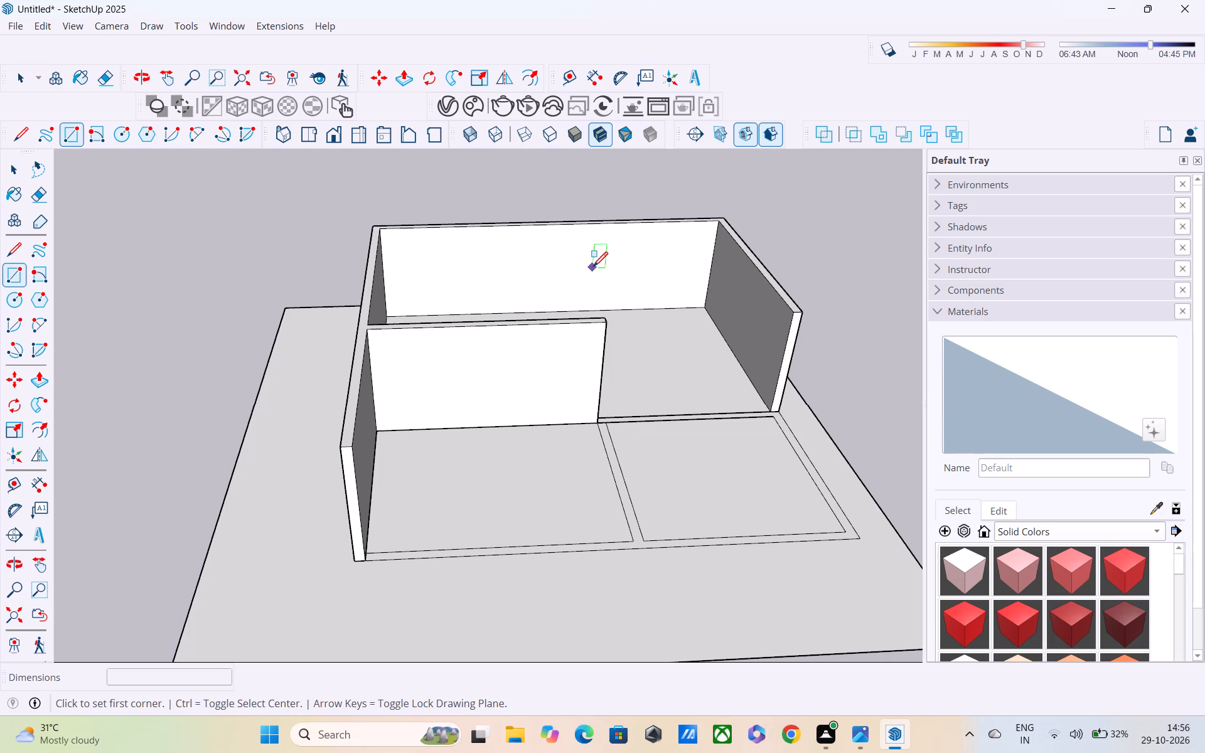
shift+middle_drag(634, 218, 624, 217)
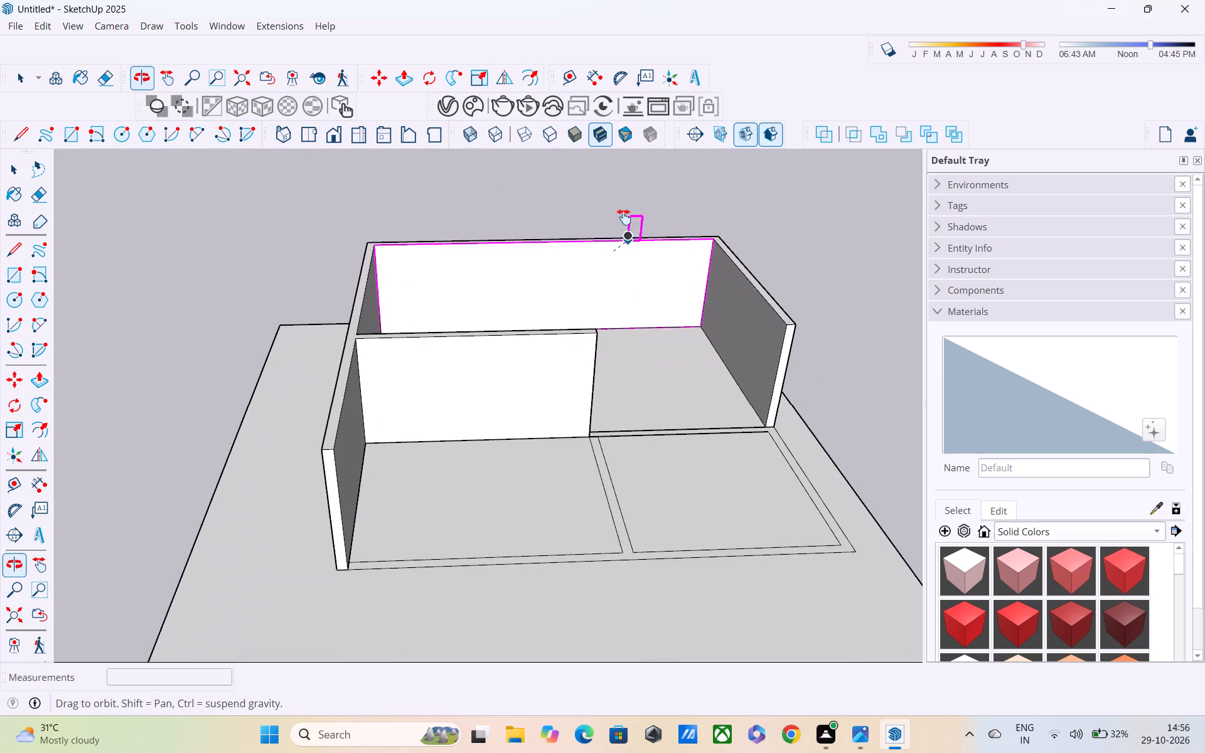
shift+middle_drag(624, 217, 624, 216)
middle_drag(729, 239, 672, 366)
scroll(677, 251, up, 2)
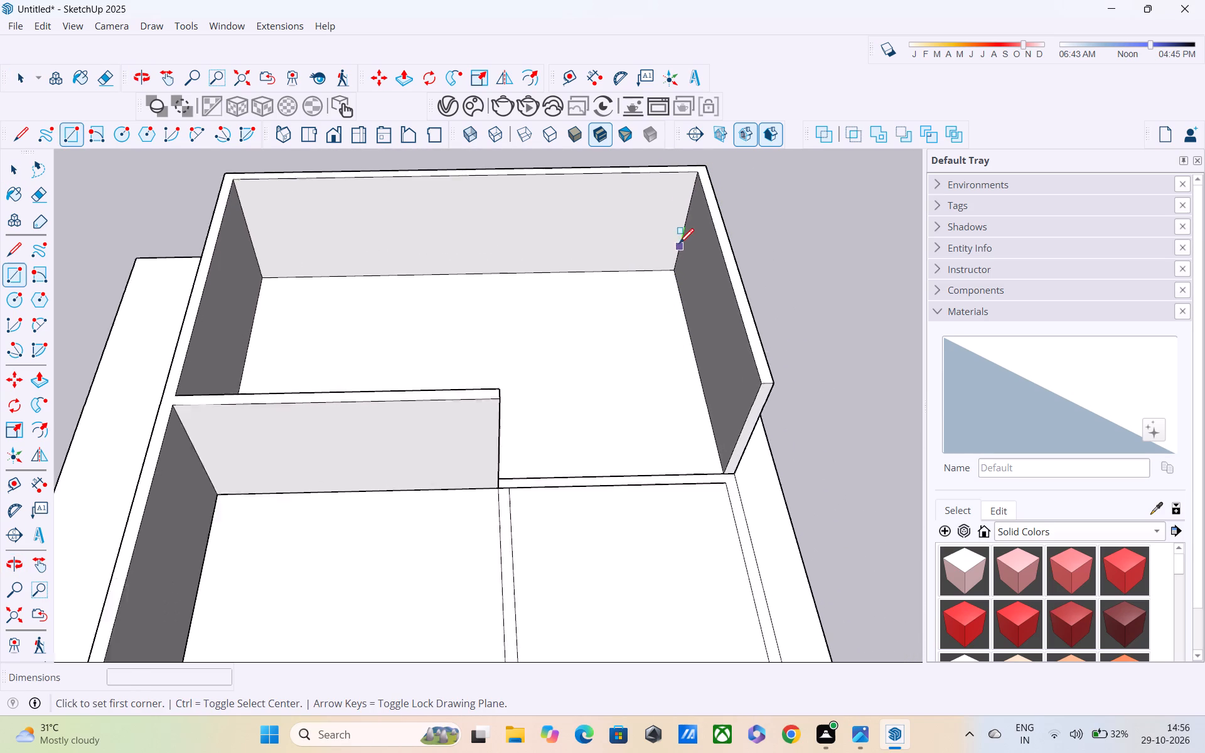
scroll(679, 245, up, 1)
middle_drag(688, 222, 700, 293)
shift+middle_drag(719, 326, 787, 449)
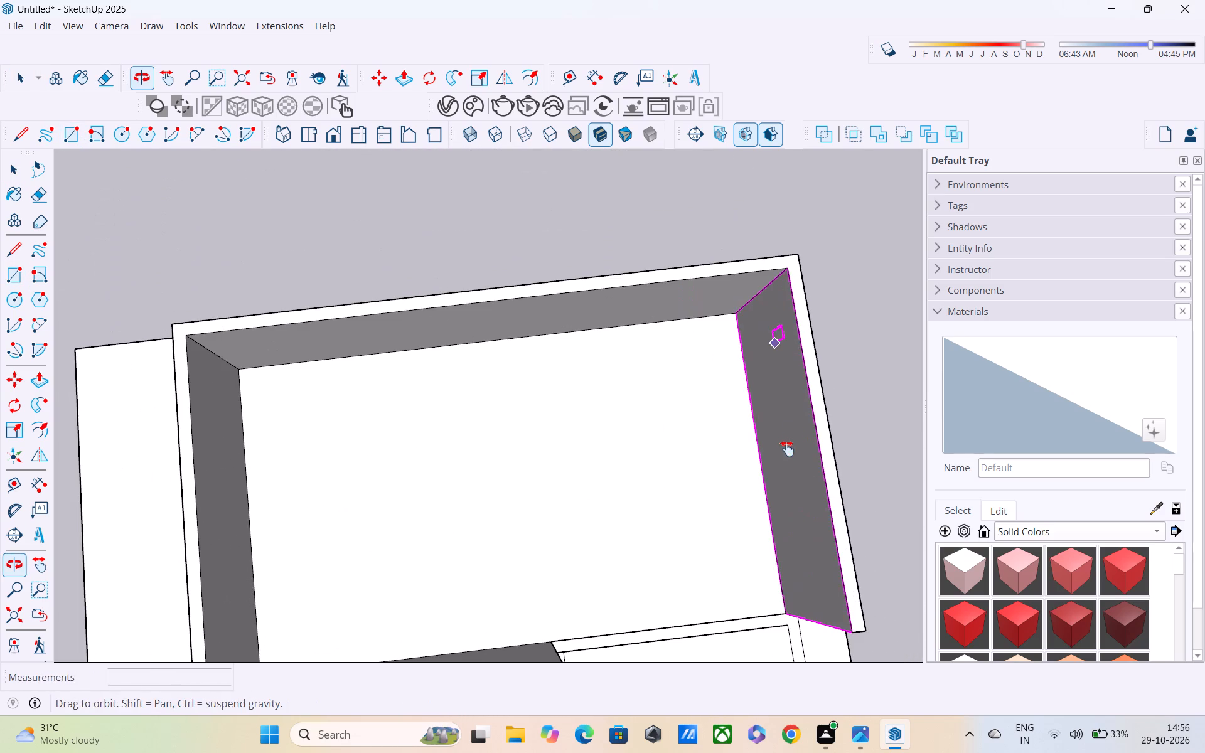
shift+middle_drag(787, 449, 787, 446)
click(793, 248)
shift+middle_drag(697, 367, 697, 361)
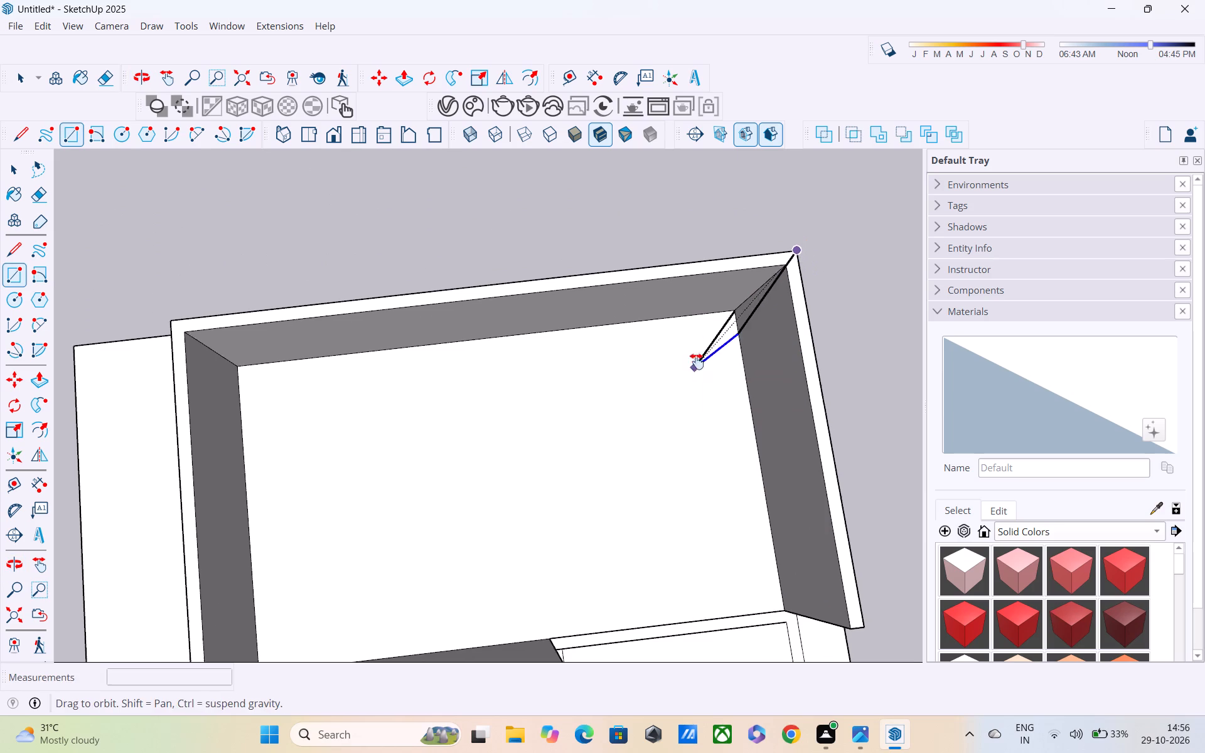
shift+middle_drag(697, 361, 695, 229)
scroll(658, 244, down, 5)
shift+middle_drag(658, 321, 677, 245)
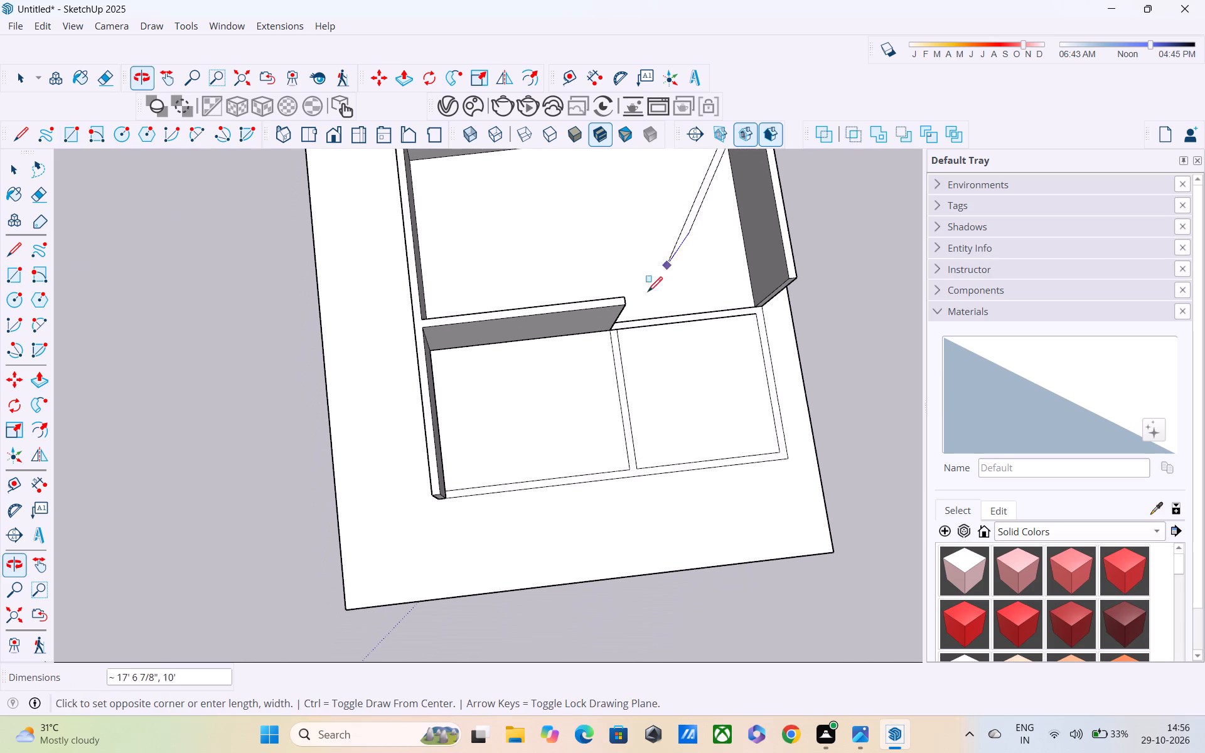
scroll(434, 502, up, 7)
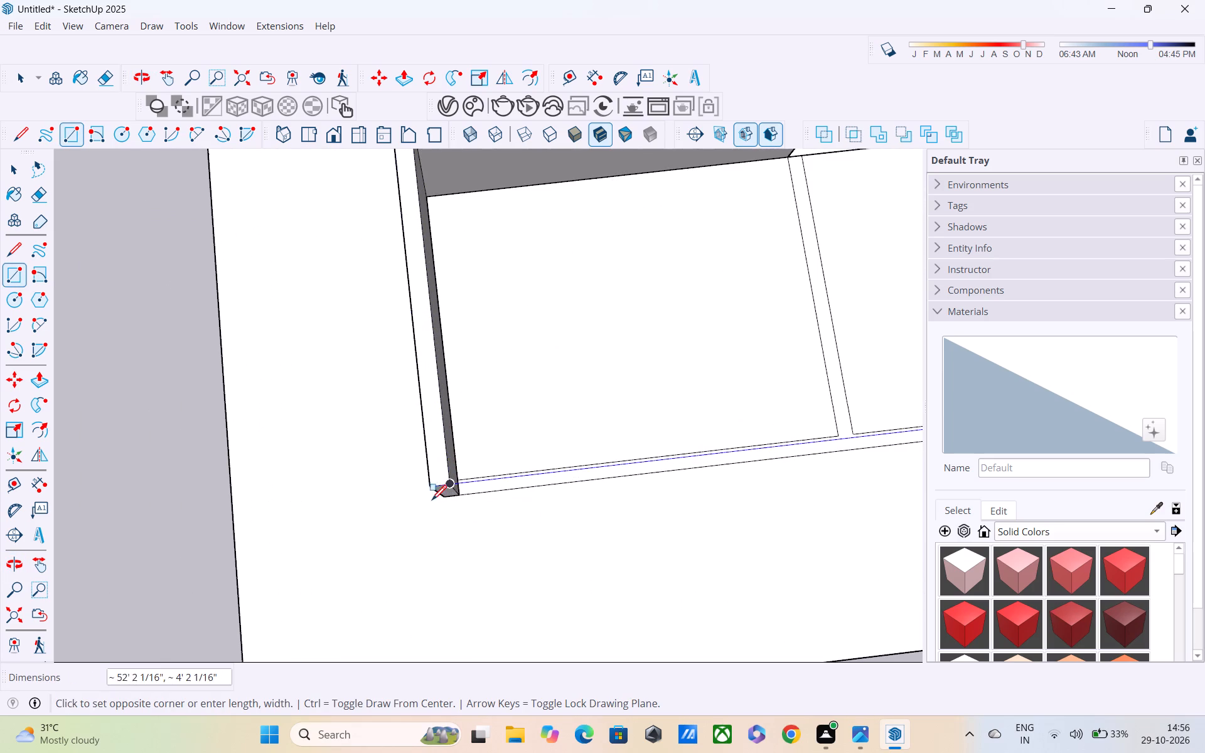
click(431, 488)
scroll(431, 488, down, 6)
key(space)
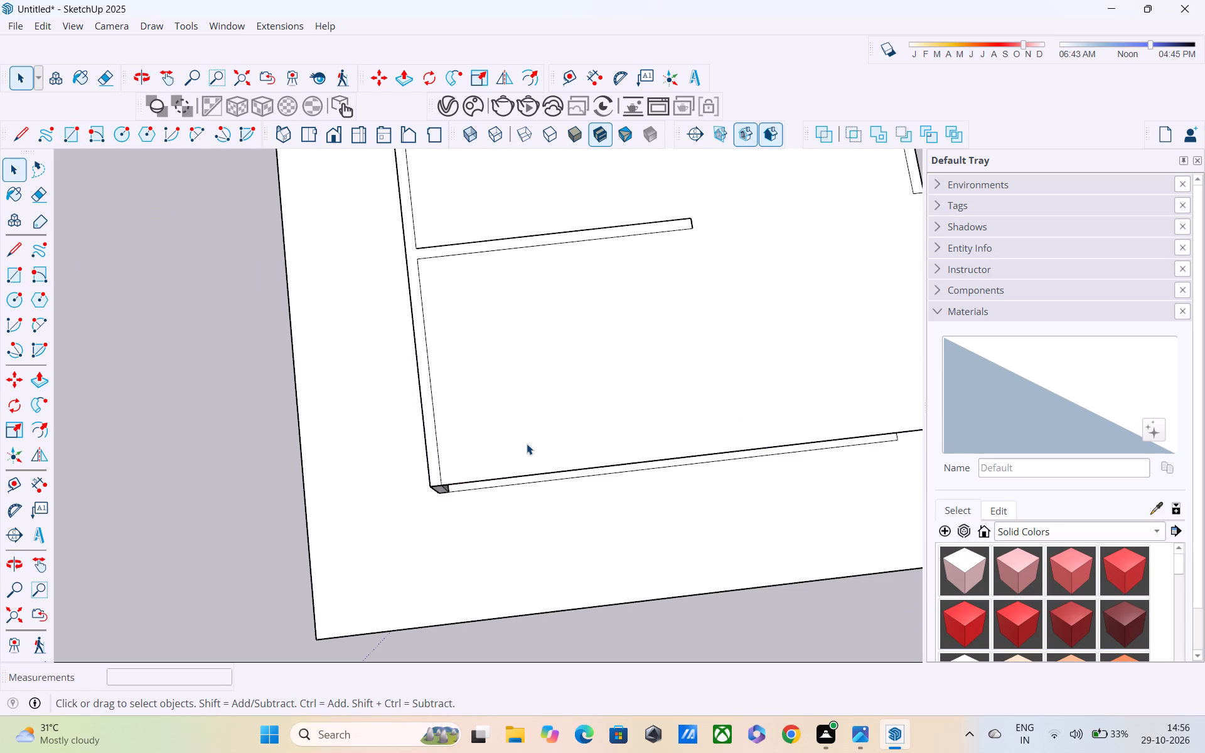
Move the new rectangle with its edges off the wall tops to the open area beside the second ground square.
click(528, 434)
double_click(528, 433)
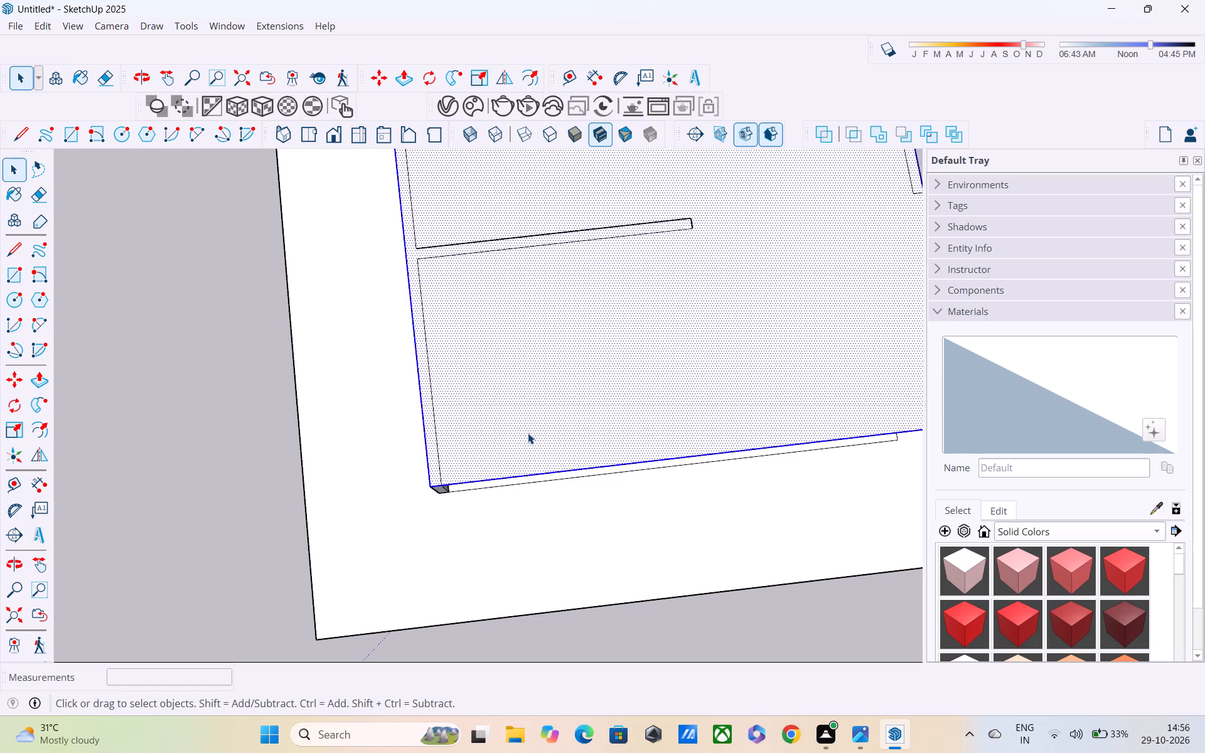
right_click(528, 433)
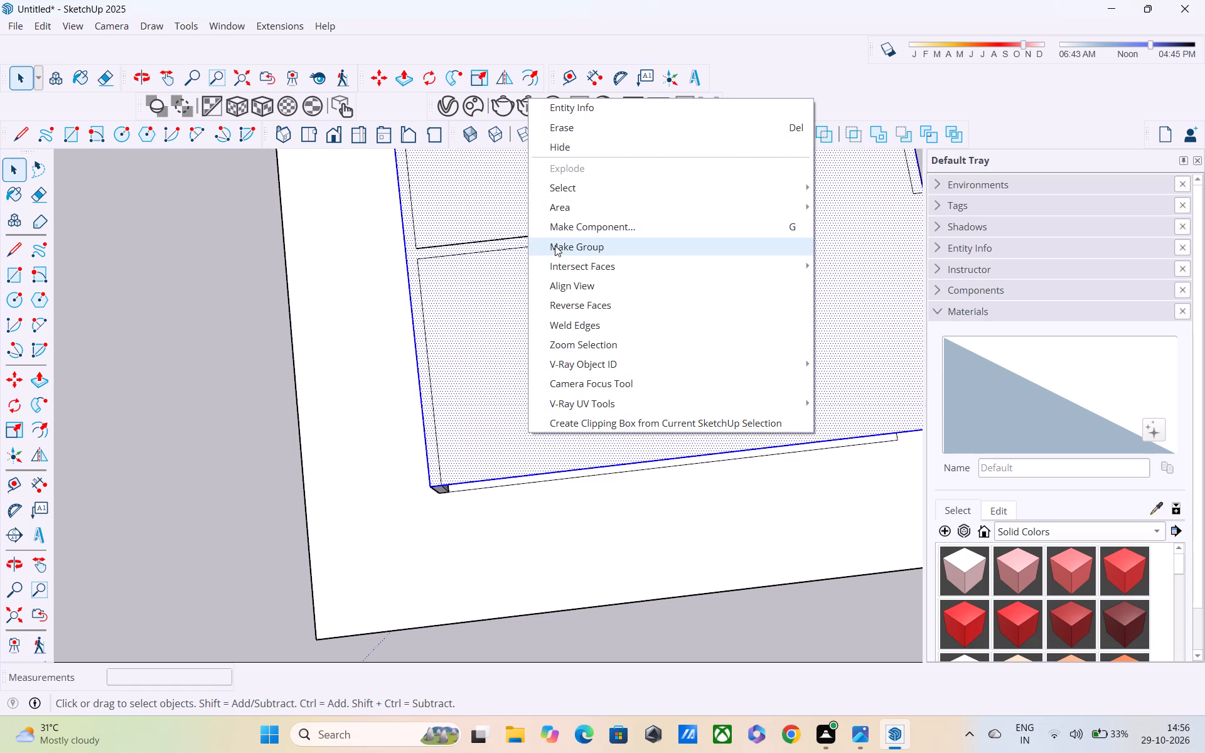
click(265, 390)
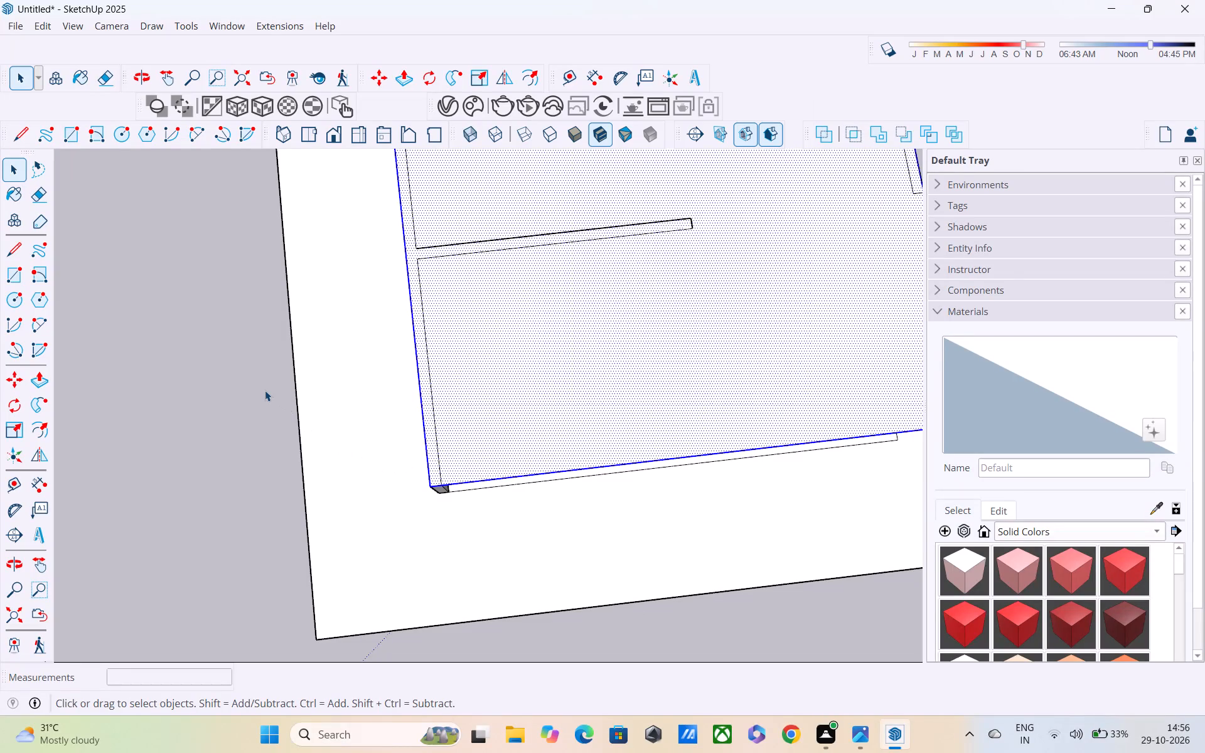
double_click(535, 419)
key(m)
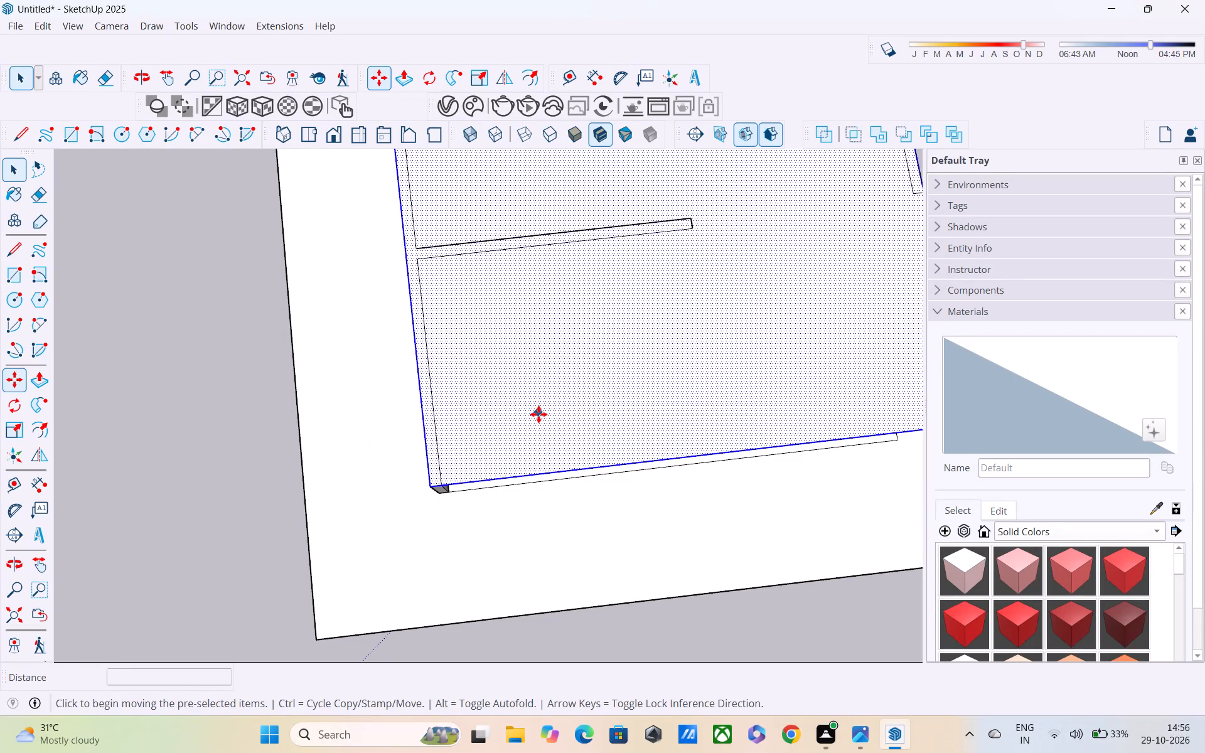
click(427, 481)
scroll(517, 398, down, 5)
shift+middle_drag(524, 398, 23, 420)
scroll(23, 420, up, 1)
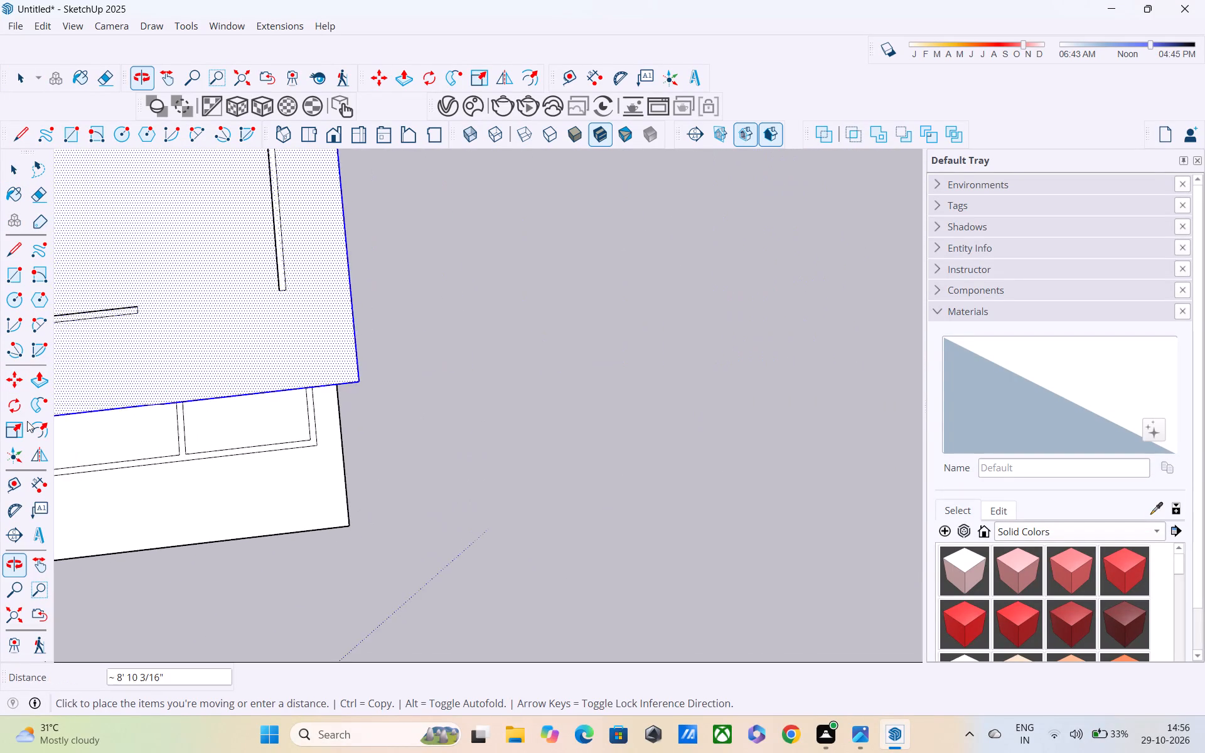
scroll(60, 424, down, 5)
click(427, 360)
key(space)
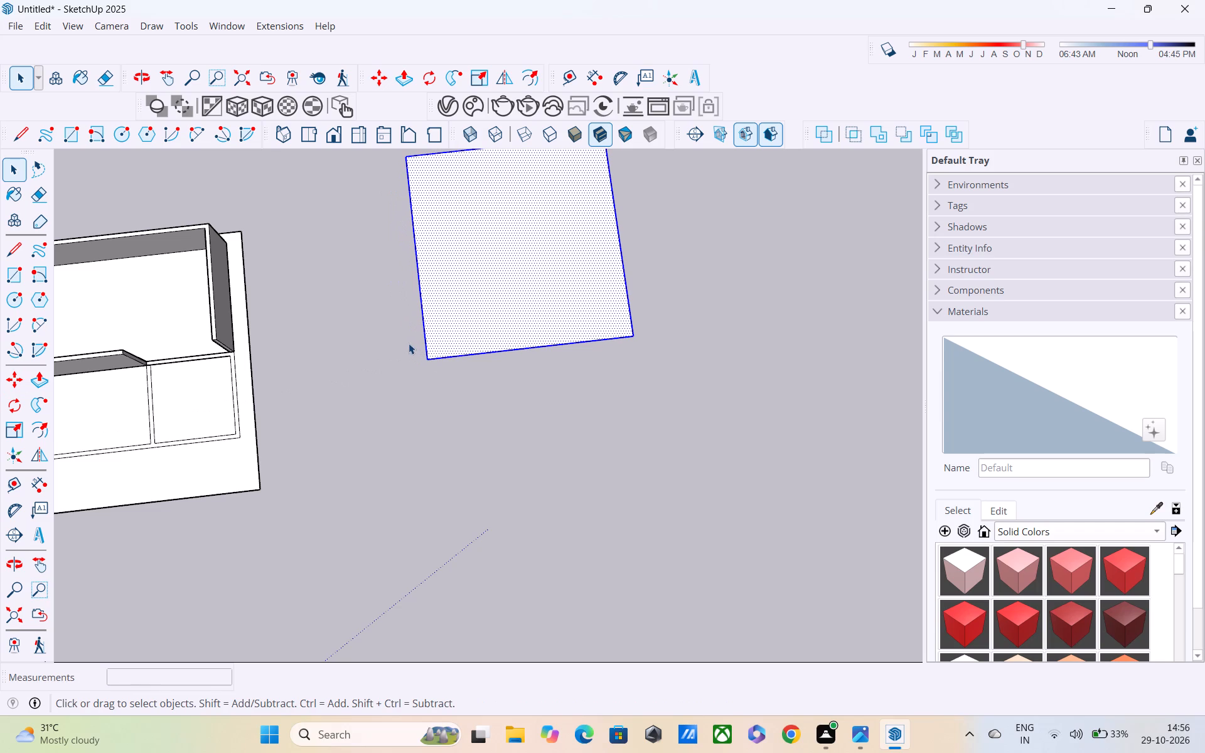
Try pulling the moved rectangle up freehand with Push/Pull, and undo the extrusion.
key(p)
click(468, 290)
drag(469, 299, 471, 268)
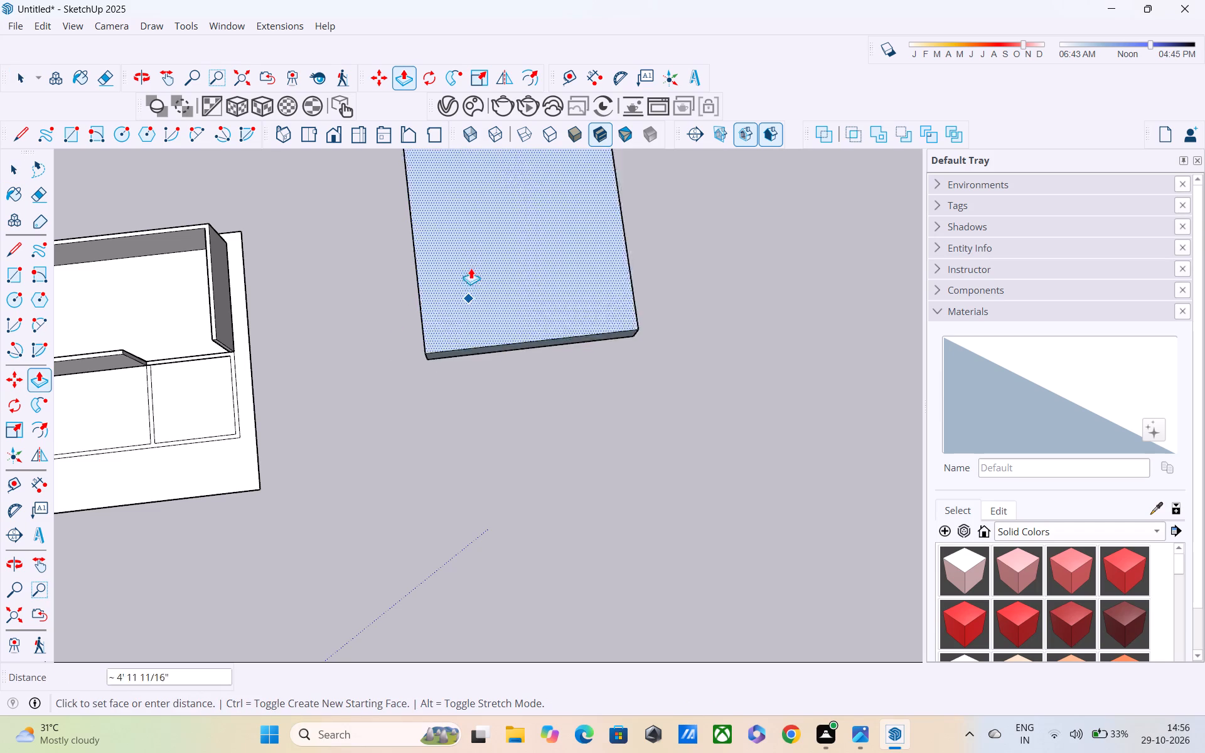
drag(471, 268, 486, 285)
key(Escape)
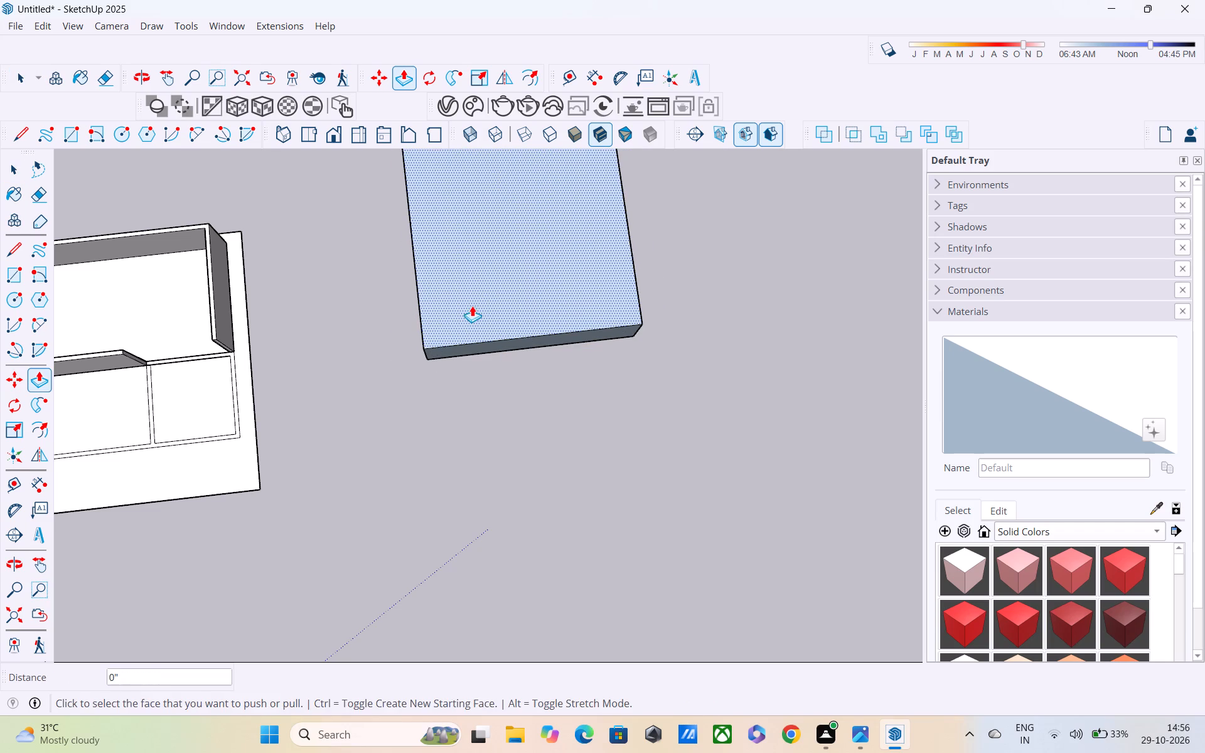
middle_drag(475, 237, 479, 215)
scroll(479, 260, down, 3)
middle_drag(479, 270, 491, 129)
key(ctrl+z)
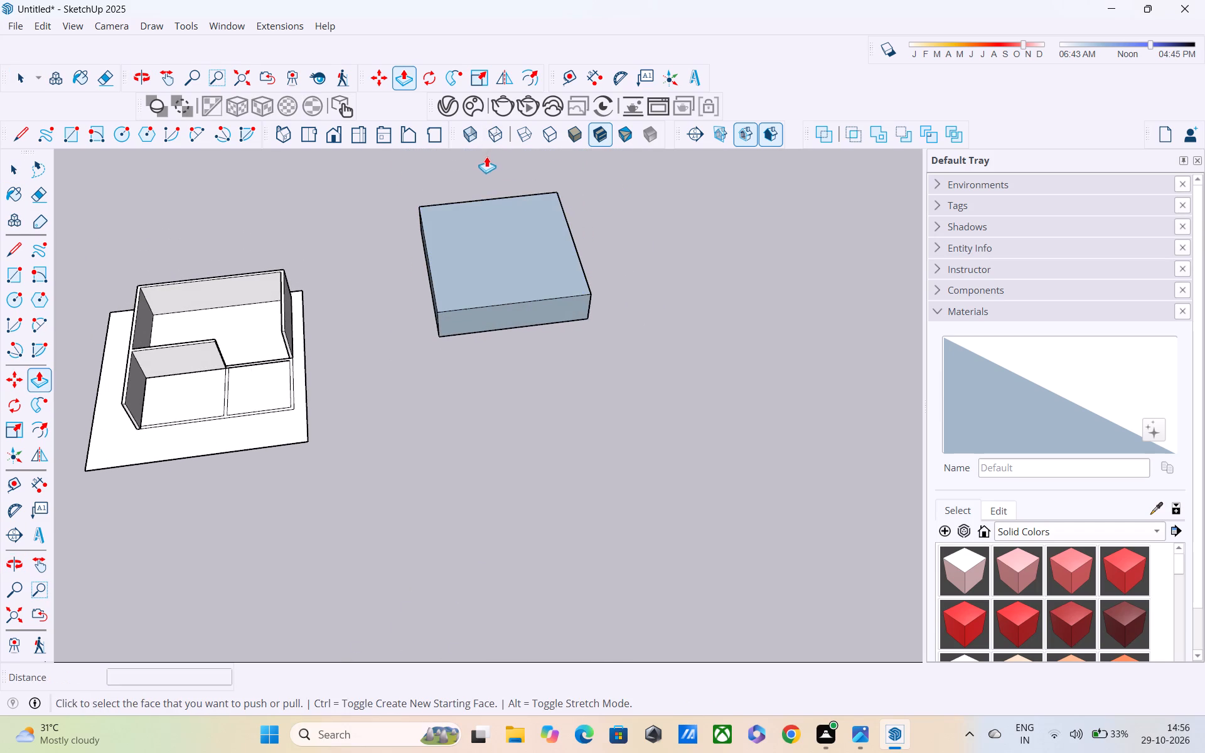
Extrude the moved rectangle upward by 10" to form a roof slab.
click(466, 304)
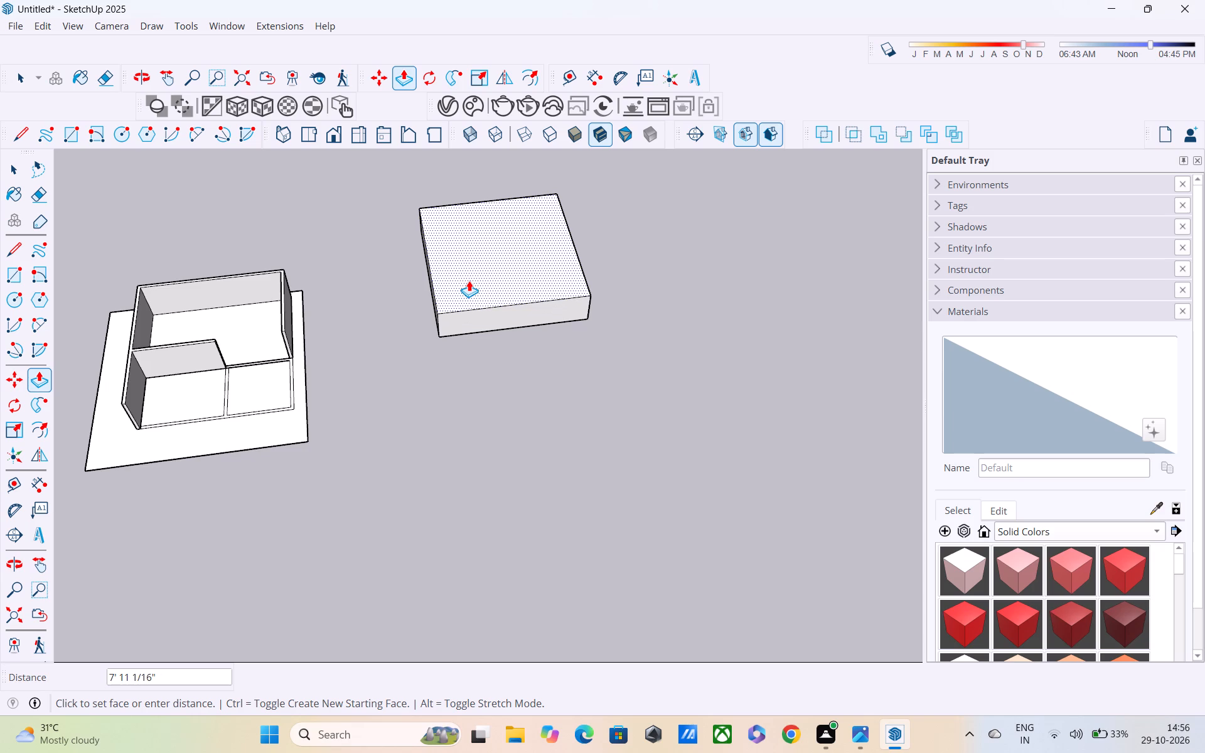
text(10")
key(Return)
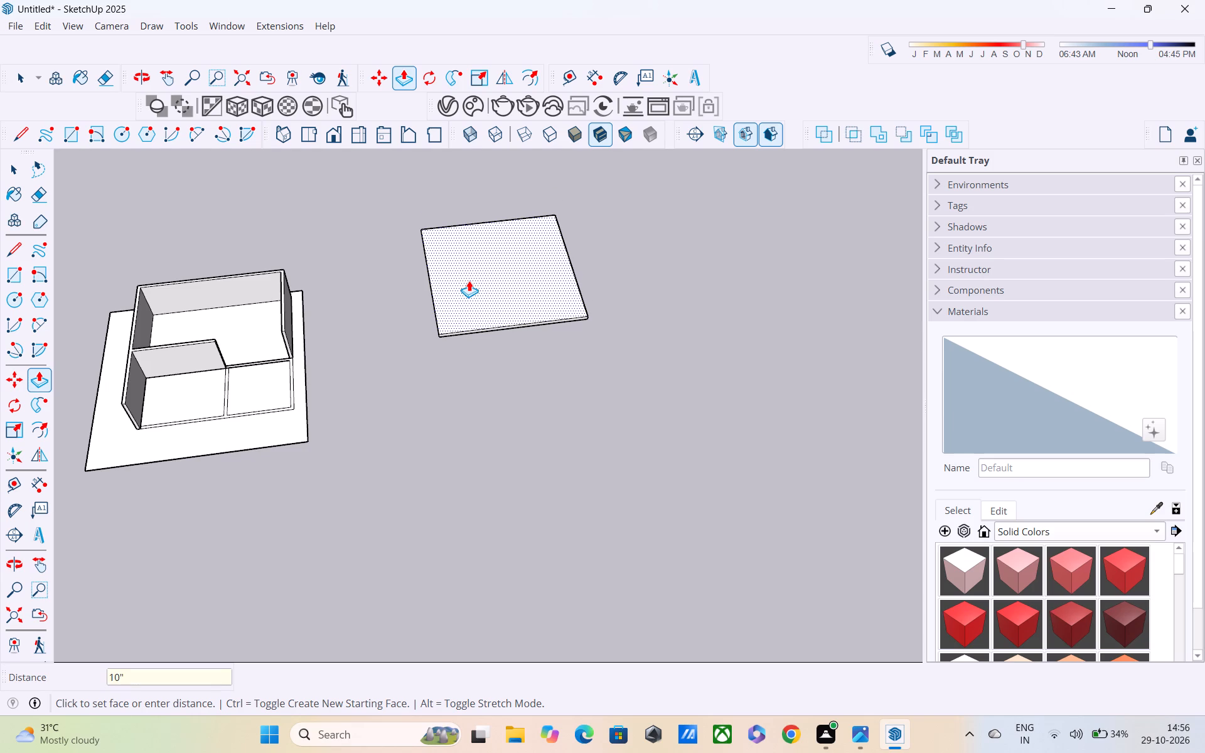
Extrude the slab's top face upward by a further 6" with Push/Pull.
click(469, 280)
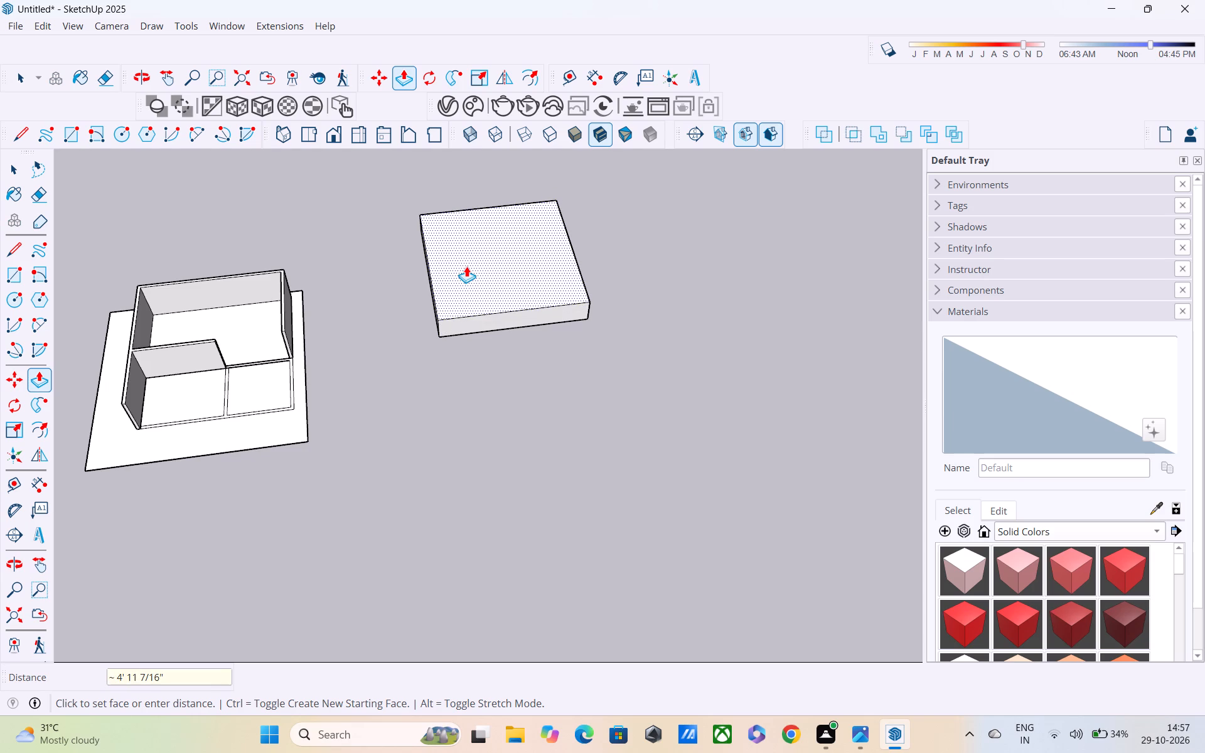
text(6")
key(Return)
Check the slab's thickness at its front corner with the Line tool, without drawing an edge.
middle_drag(466, 289, 442, 145)
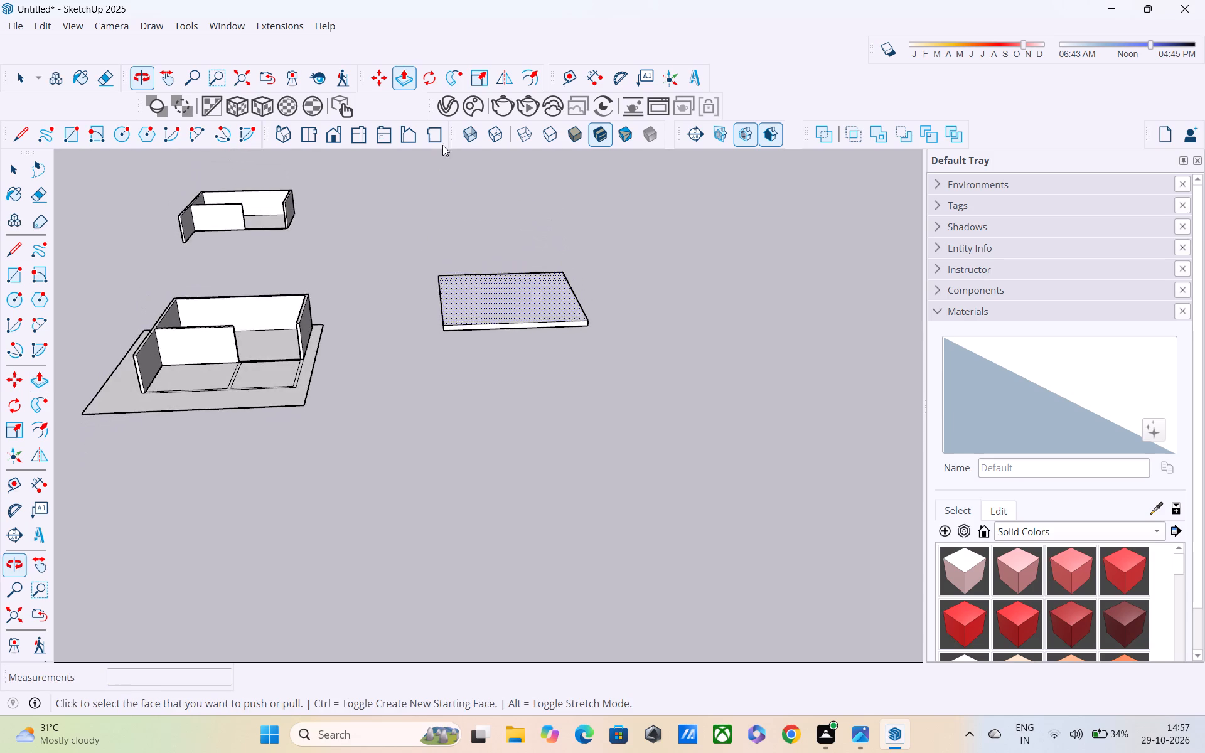
scroll(460, 309, up, 4)
middle_drag(464, 321, 449, 243)
scroll(472, 309, up, 4)
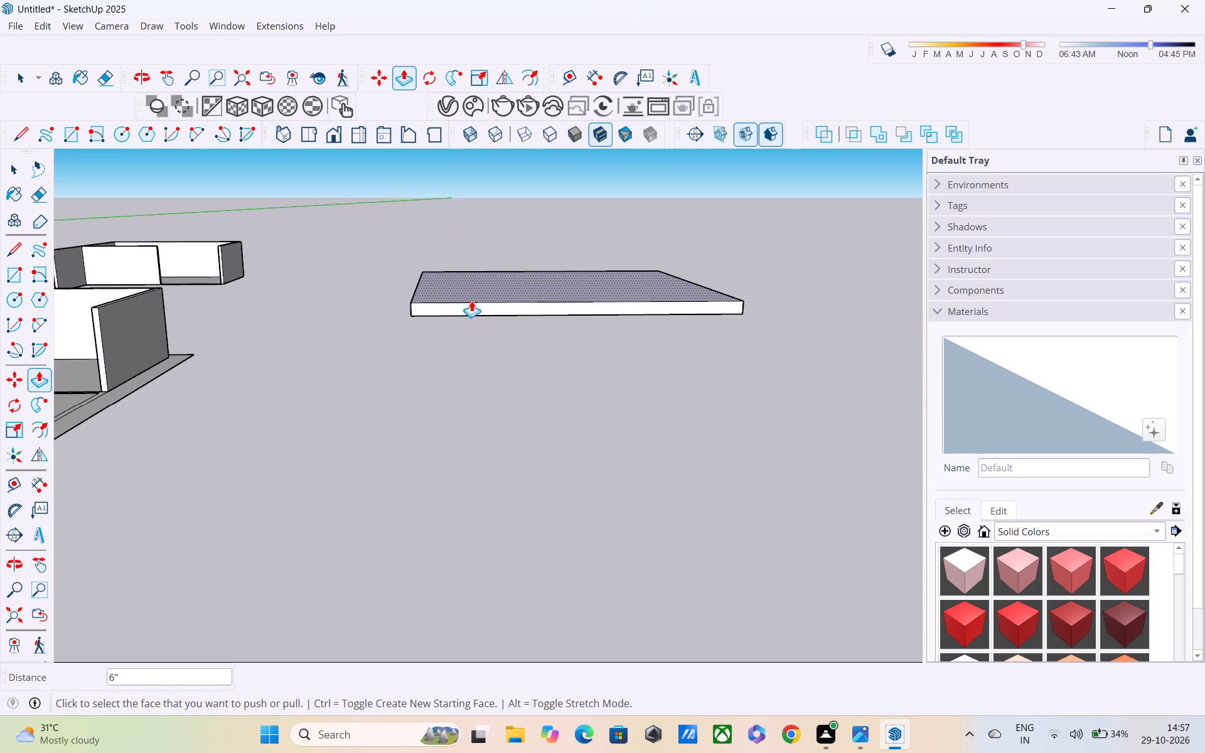
key(l)
scroll(471, 300, up, 3)
click(385, 301)
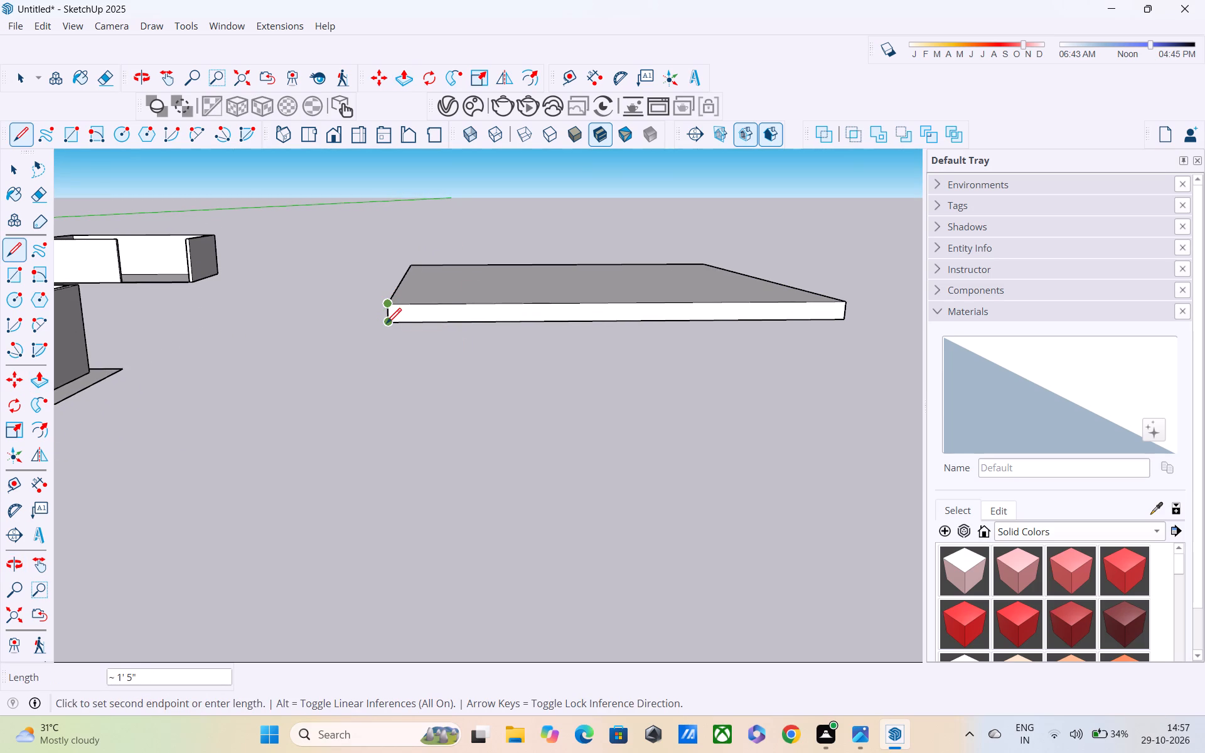
key(Escape)
scroll(388, 323, down, 4)
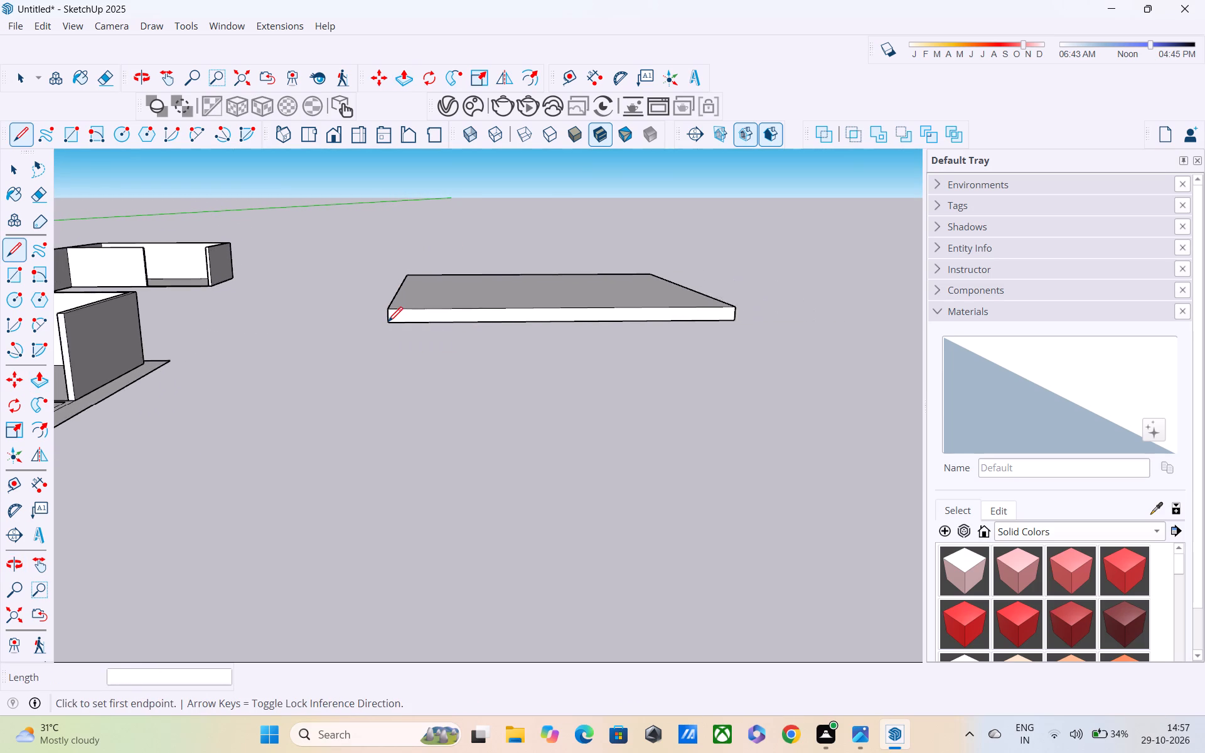
key(space)
Select all of the slab's connected faces and edges and make them a group.
text(m)
scroll(387, 323, up, 3)
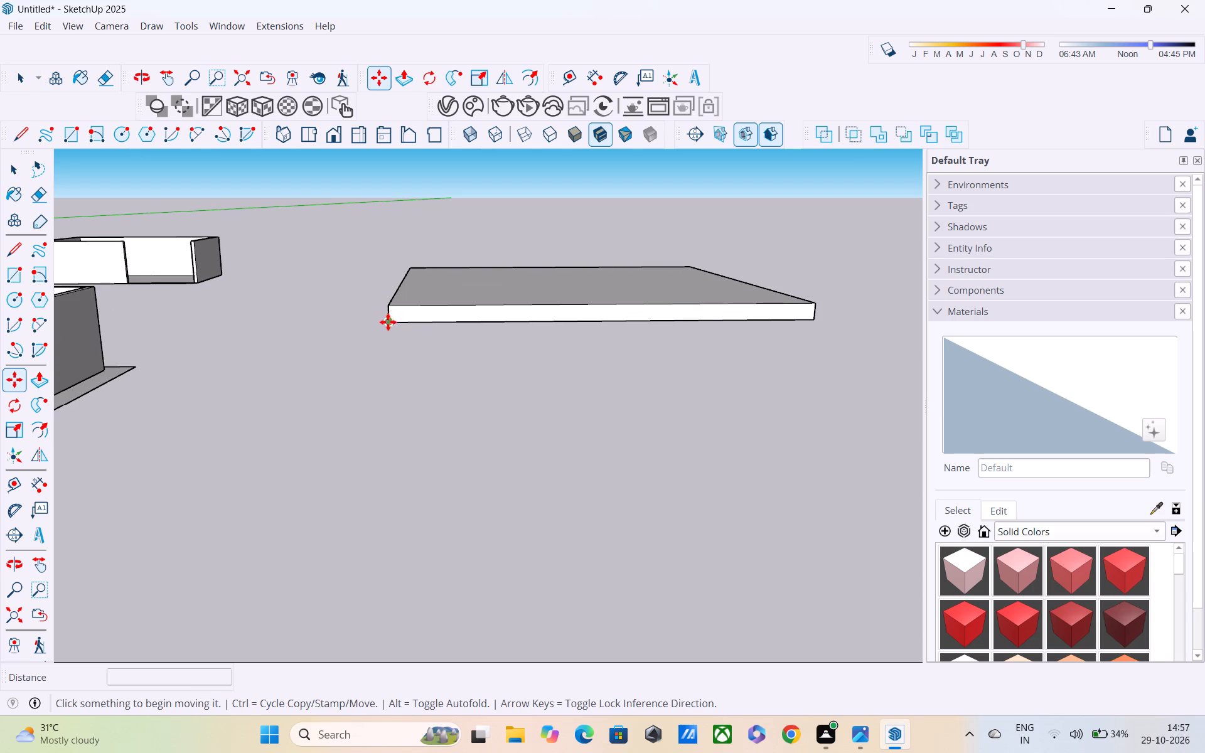
key(space)
triple_click(476, 312)
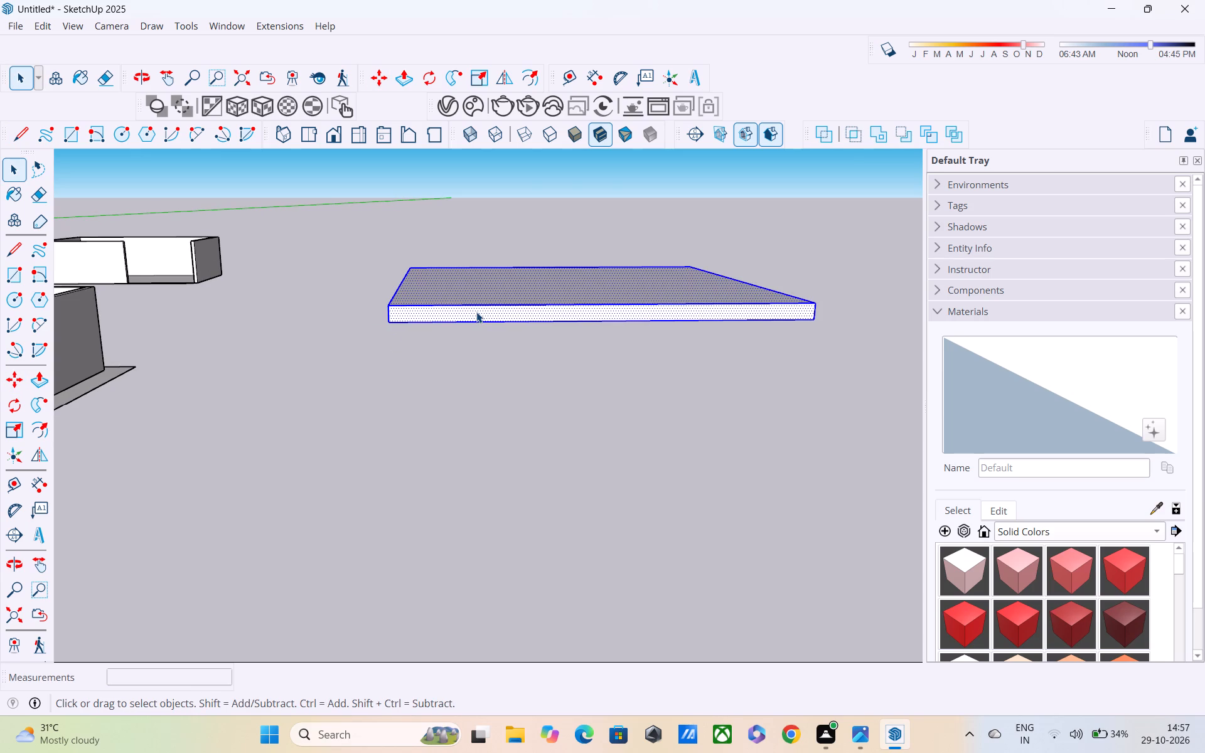
click(476, 312)
right_click(472, 309)
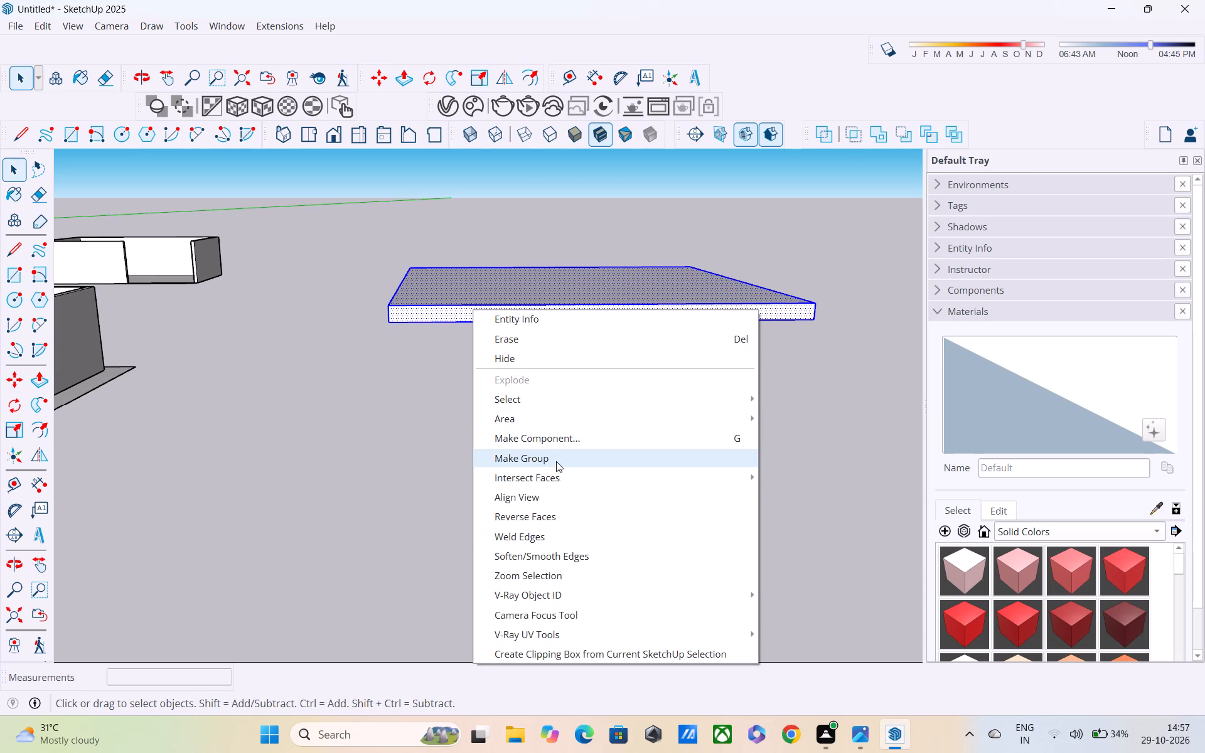
click(555, 460)
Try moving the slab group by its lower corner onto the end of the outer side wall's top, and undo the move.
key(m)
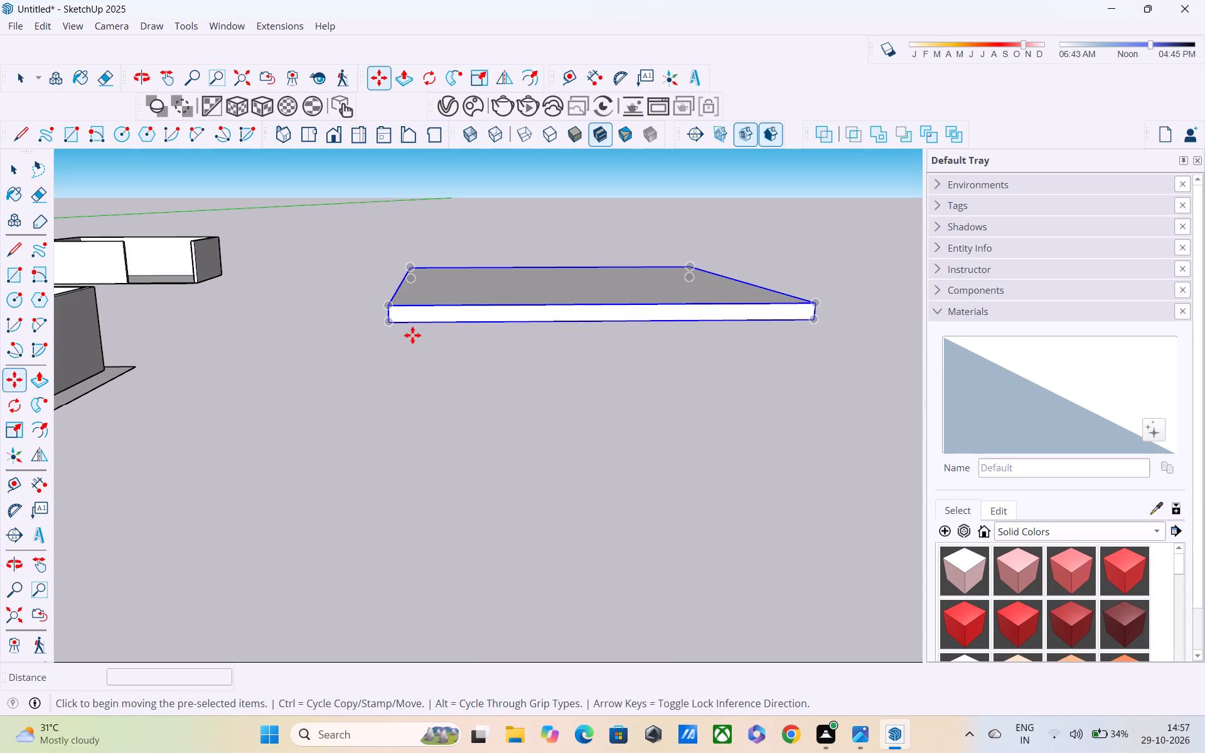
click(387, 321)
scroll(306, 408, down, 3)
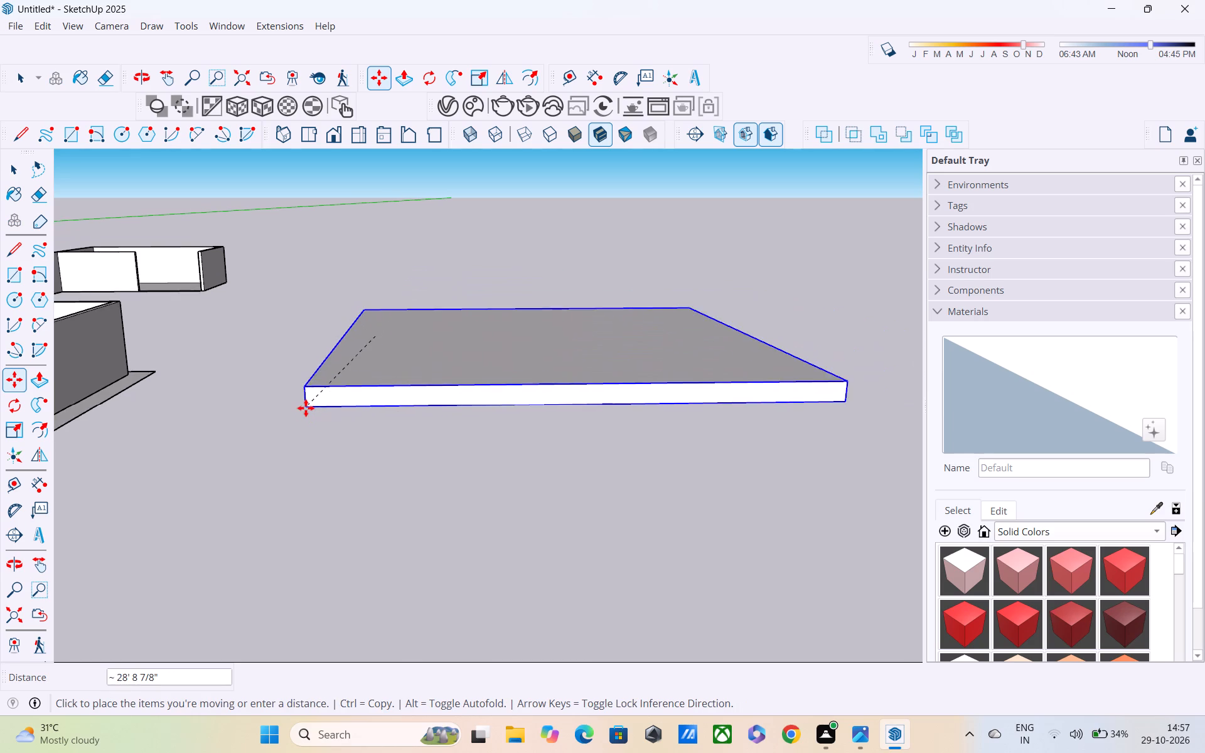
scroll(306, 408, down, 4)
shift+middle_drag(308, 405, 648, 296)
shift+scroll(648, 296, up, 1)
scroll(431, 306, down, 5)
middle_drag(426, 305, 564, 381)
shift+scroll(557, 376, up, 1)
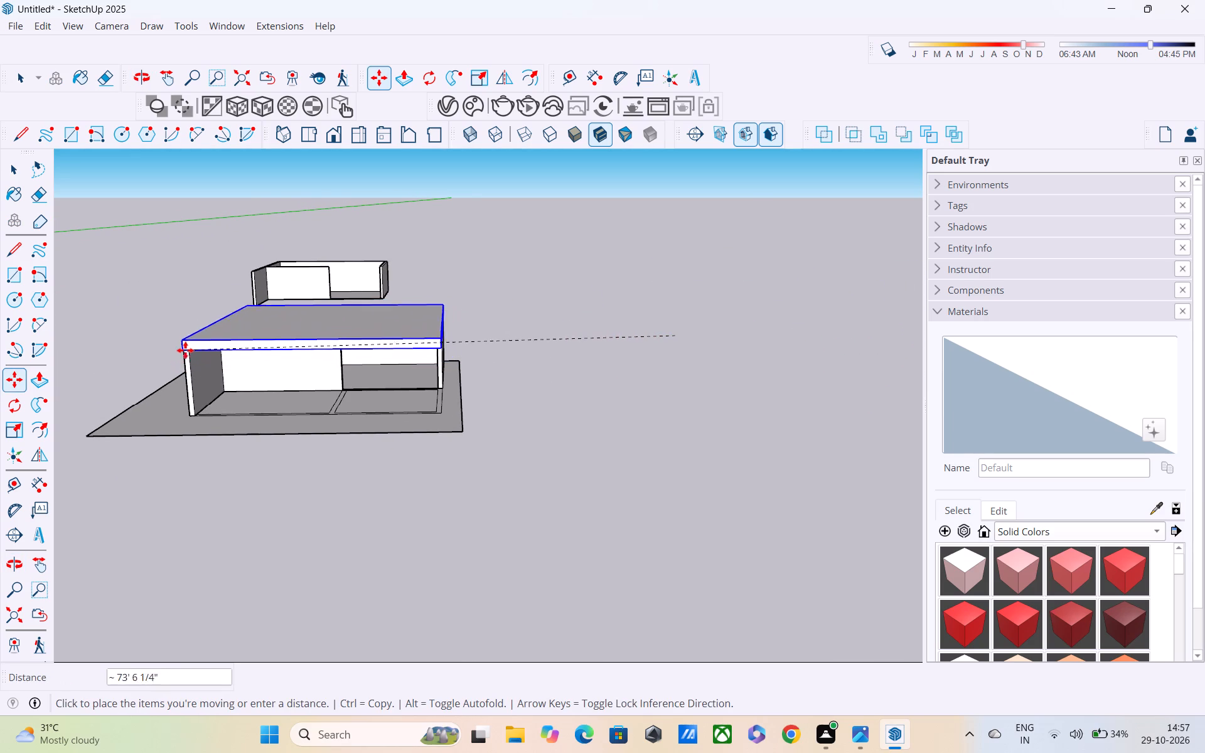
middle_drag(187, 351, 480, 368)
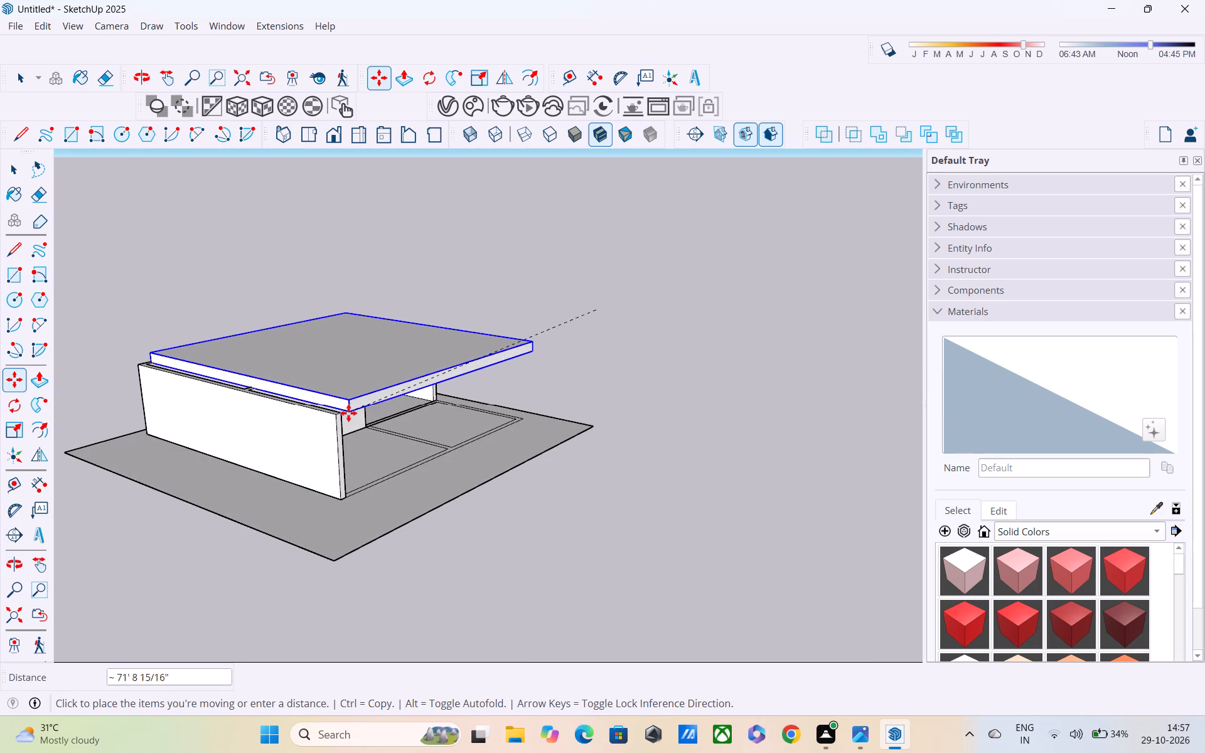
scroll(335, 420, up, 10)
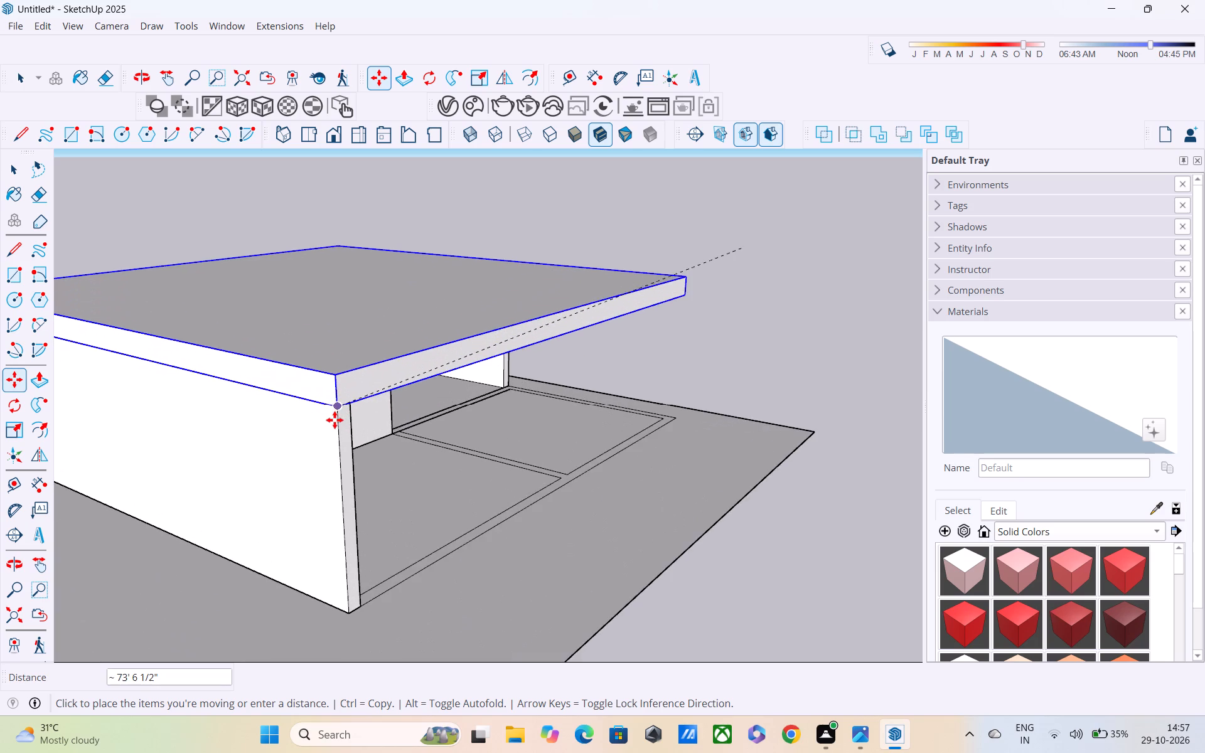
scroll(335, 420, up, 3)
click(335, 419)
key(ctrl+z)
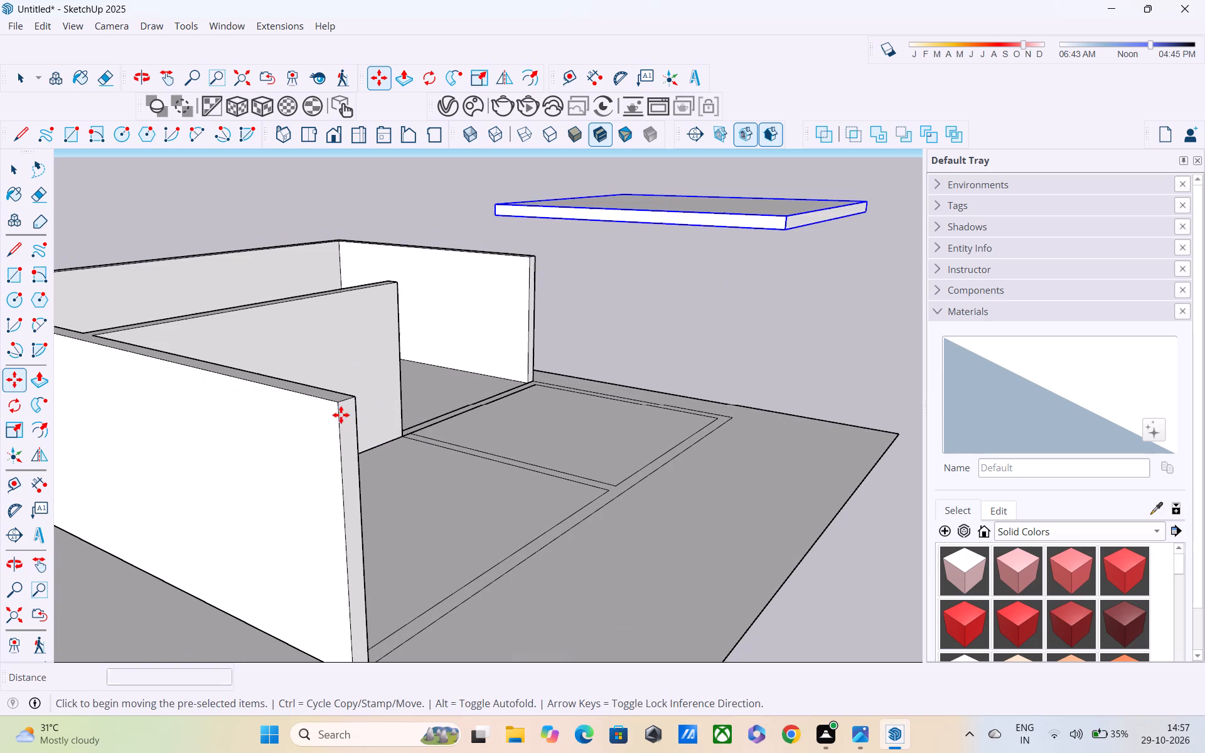
Move the slab group so its lower corner sits on the top outer corner of the side wall on the second ground square.
click(785, 233)
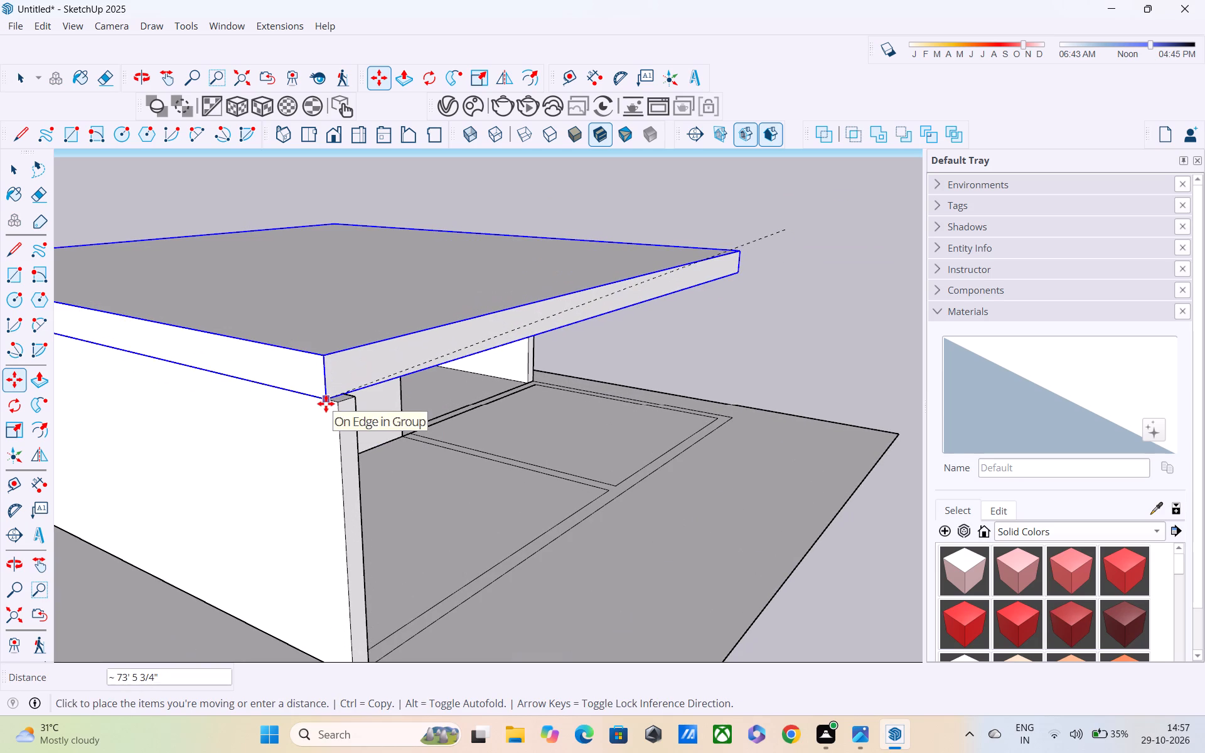
click(338, 403)
middle_drag(517, 398, 397, 352)
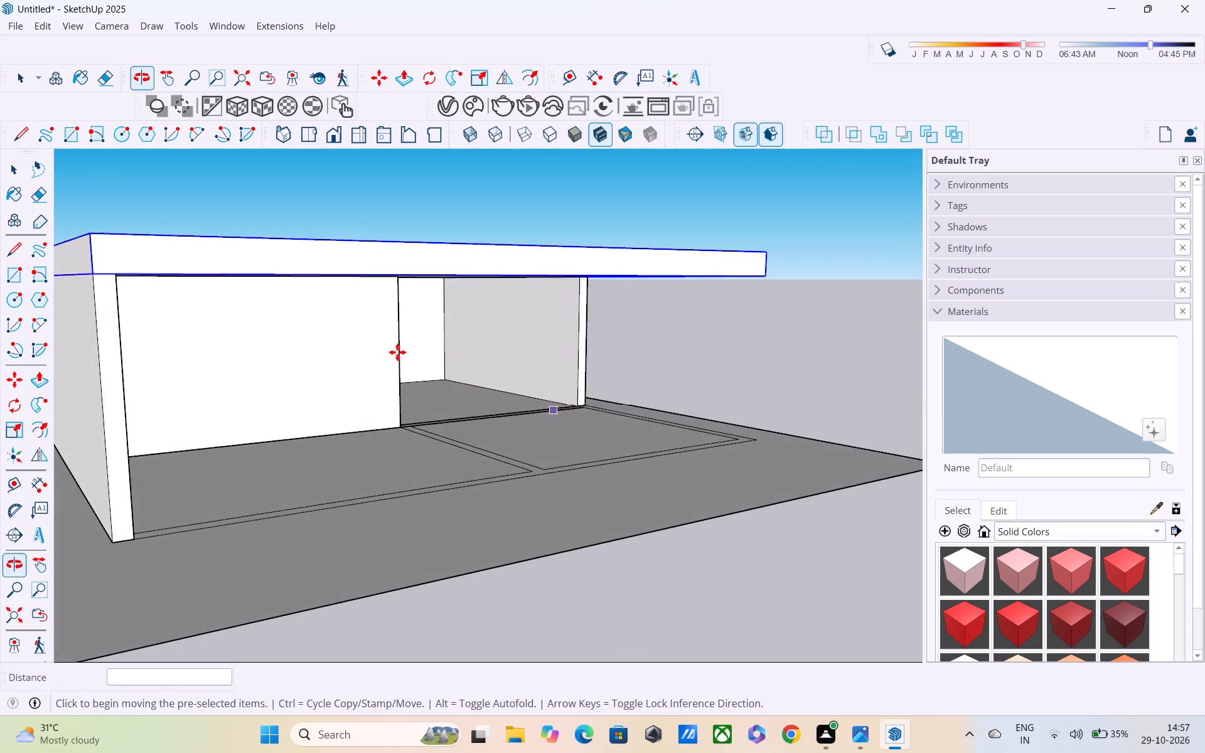
scroll(397, 352, down, 7)
middle_drag(459, 380, 275, 483)
scroll(334, 386, down, 6)
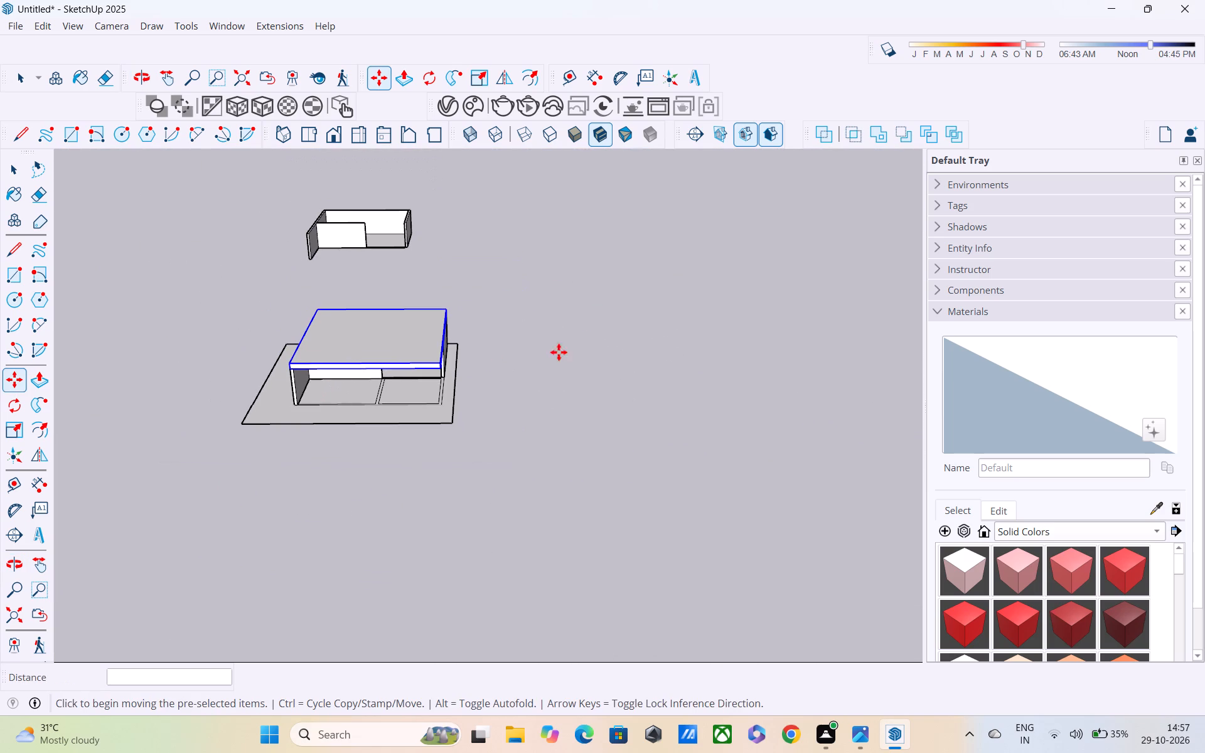
key(space)
Move the separate wall group by its bottom outer corner onto the slab's matching top corner to form the upper storey.
middle_drag(561, 333, 395, 326)
scroll(400, 312, down, 6)
key(space)
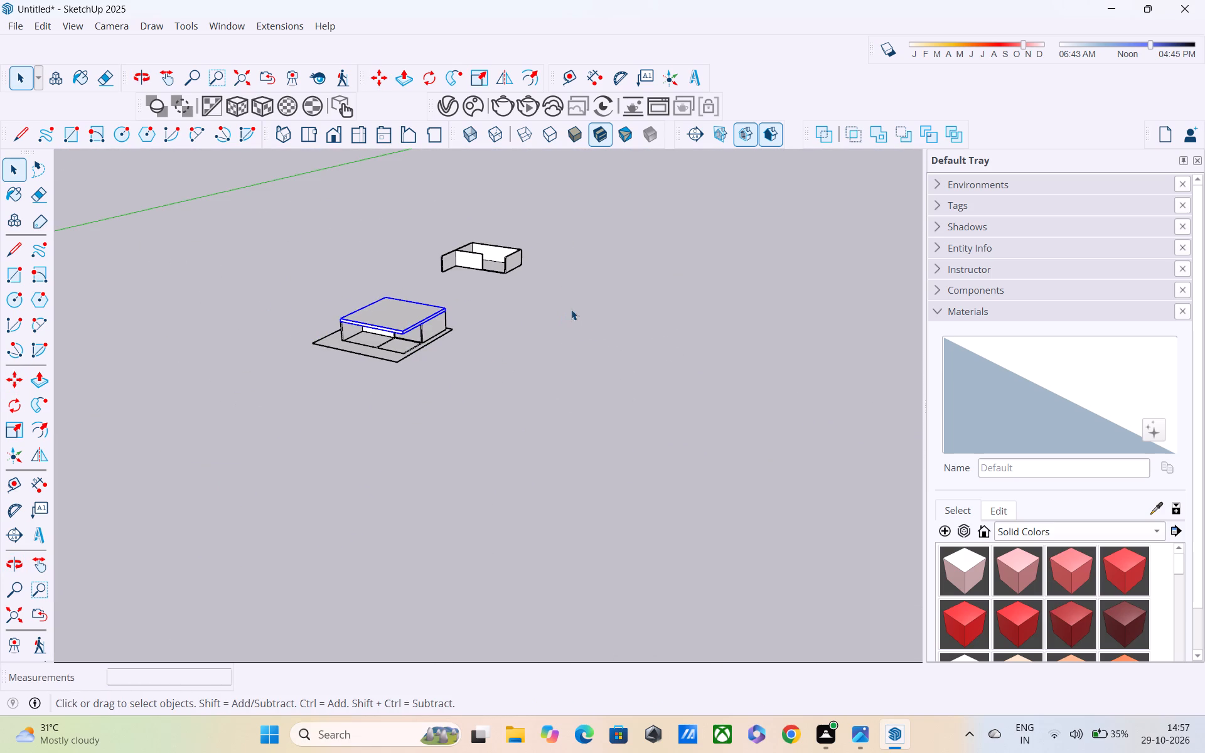
middle_drag(571, 308, 568, 236)
scroll(565, 237, down, 4)
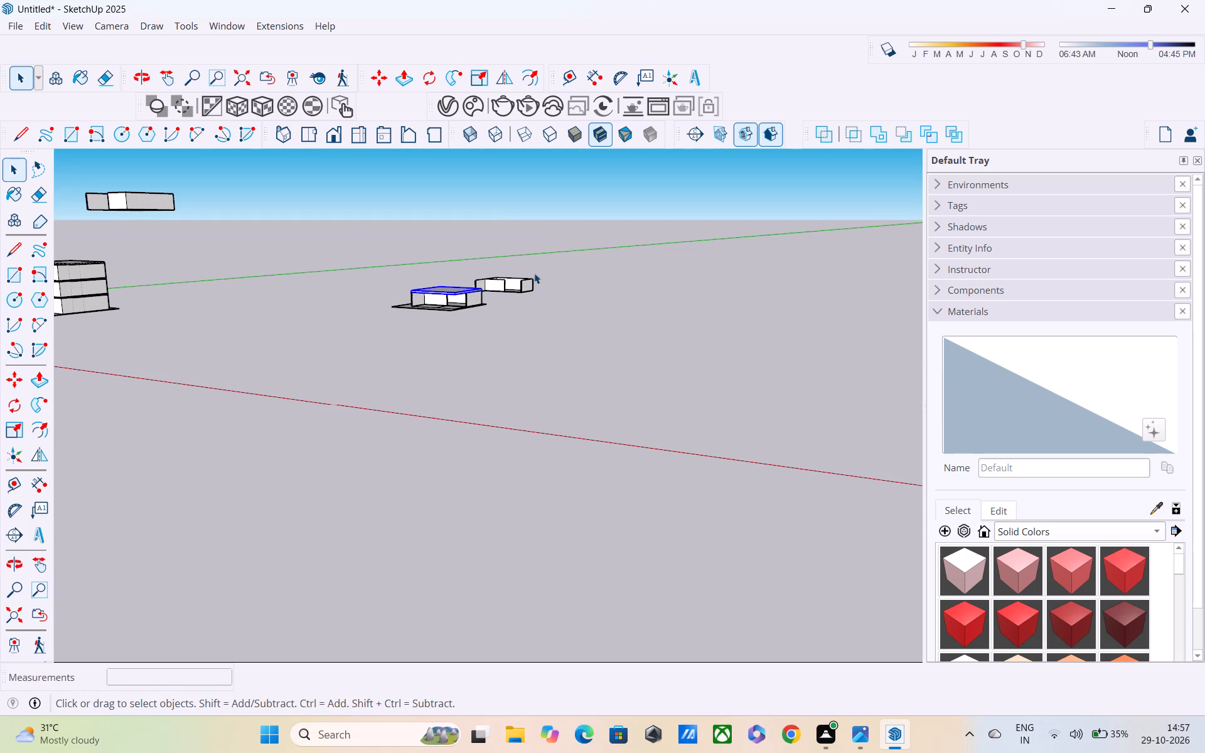
shift+middle_drag(489, 288, 489, 334)
scroll(489, 334, up, 9)
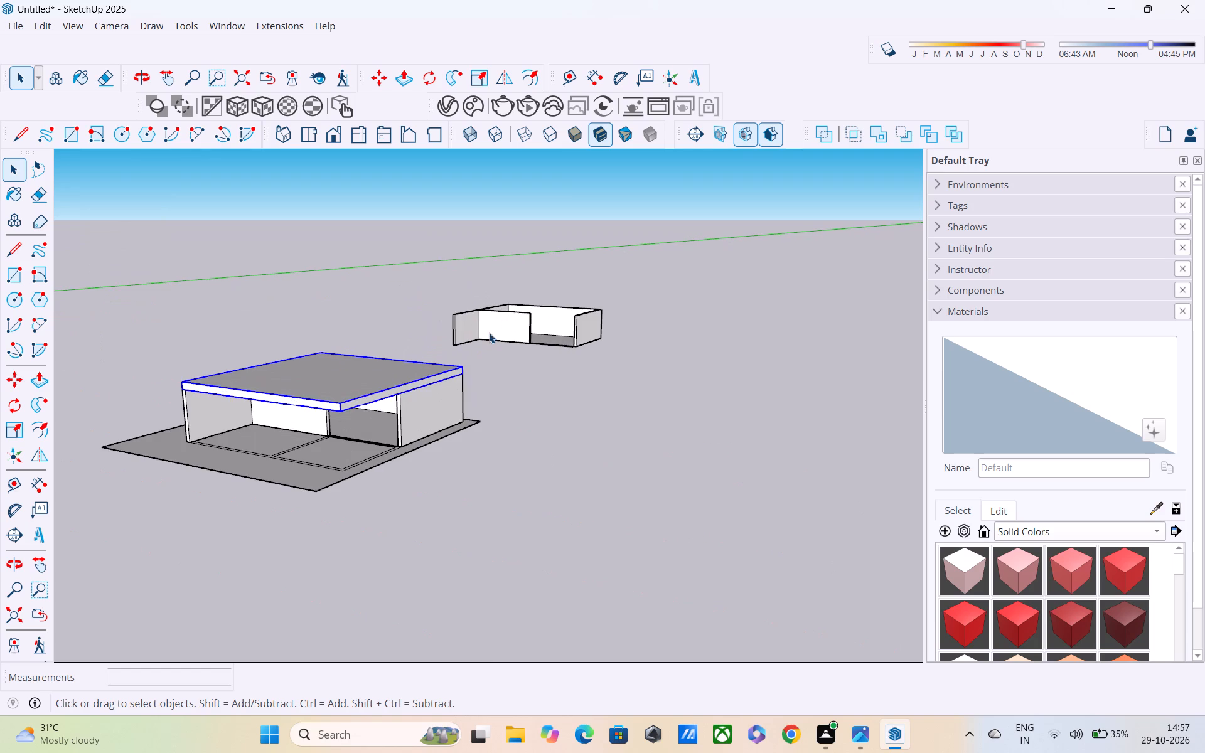
click(490, 329)
key(m)
scroll(490, 320, up, 4)
middle_drag(483, 318, 518, 346)
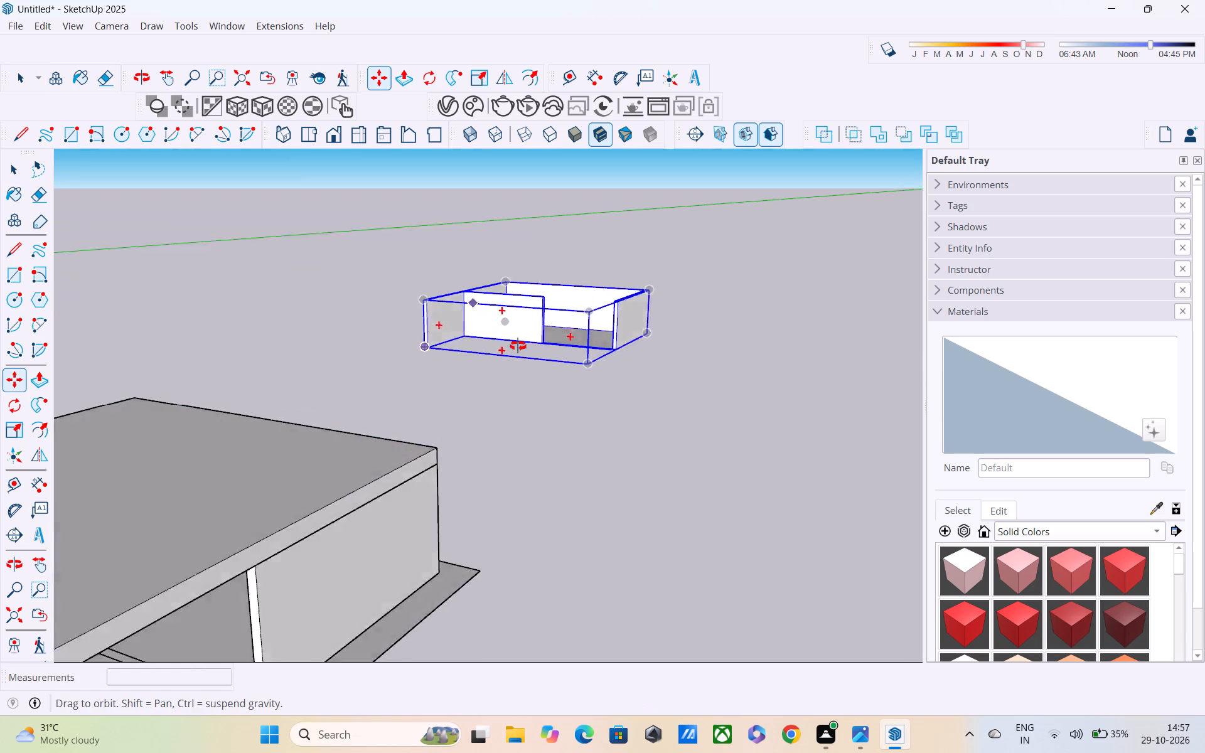
middle_drag(518, 346, 715, 289)
shift+middle_drag(326, 385, 350, 380)
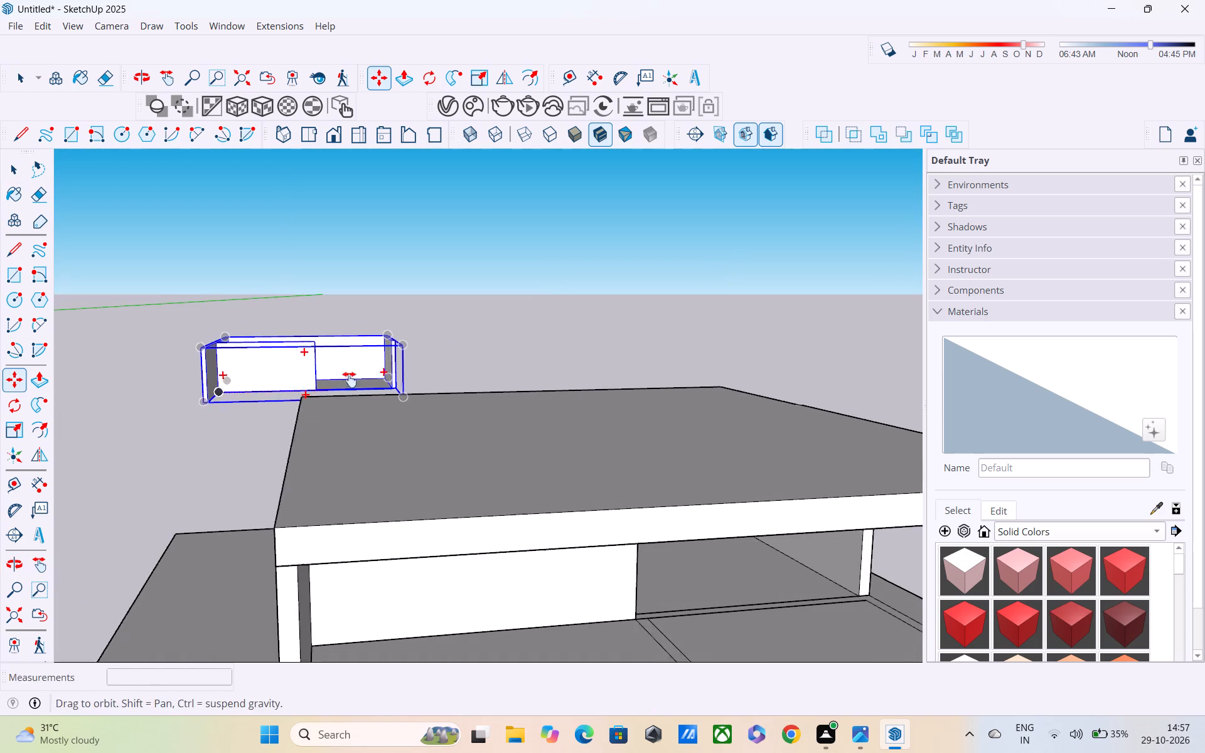
shift+middle_drag(350, 380, 360, 377)
shift+scroll(555, 383, up, 1)
shift+middle_drag(399, 361, 529, 360)
scroll(441, 376, up, 4)
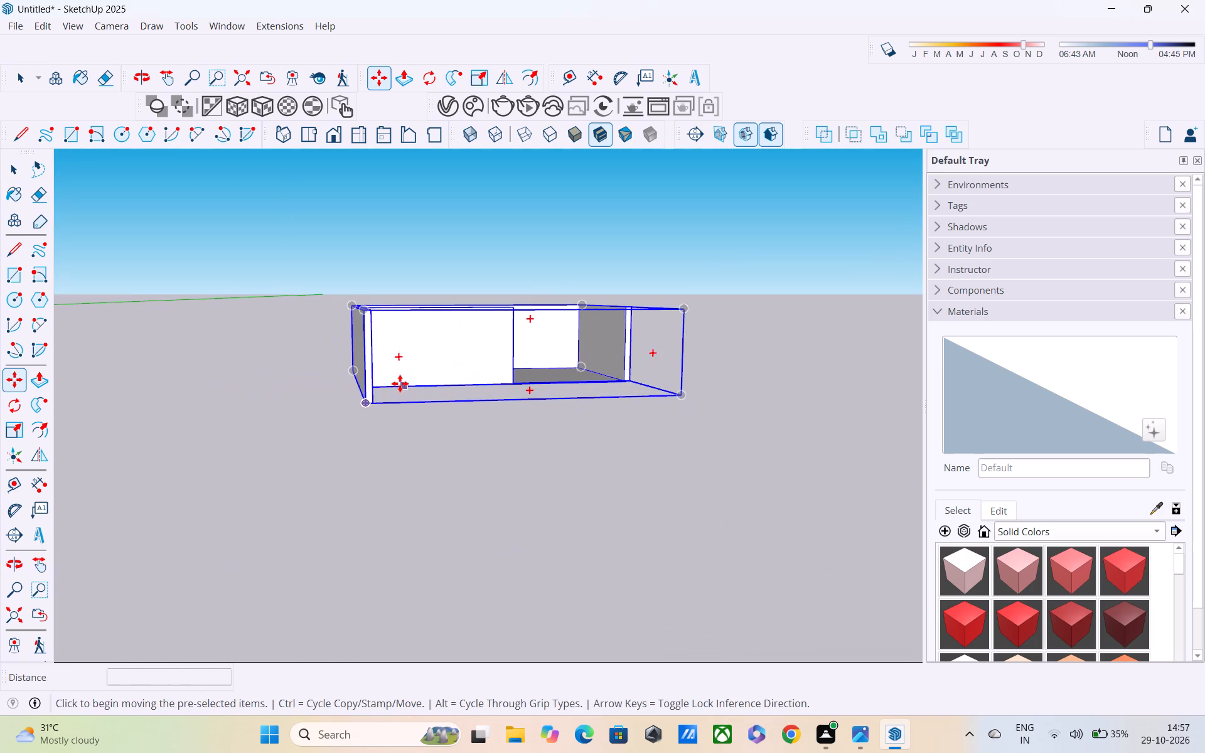
scroll(365, 397, up, 3)
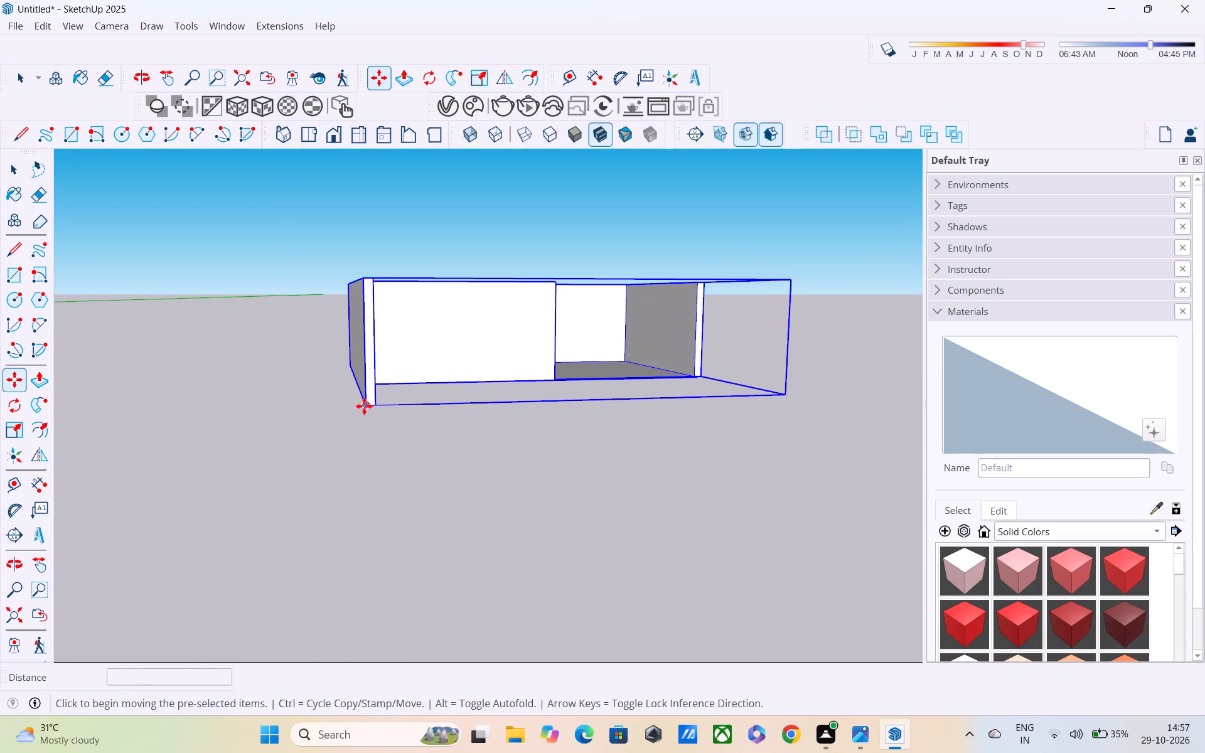
click(364, 406)
scroll(365, 405, down, 5)
scroll(441, 360, down, 11)
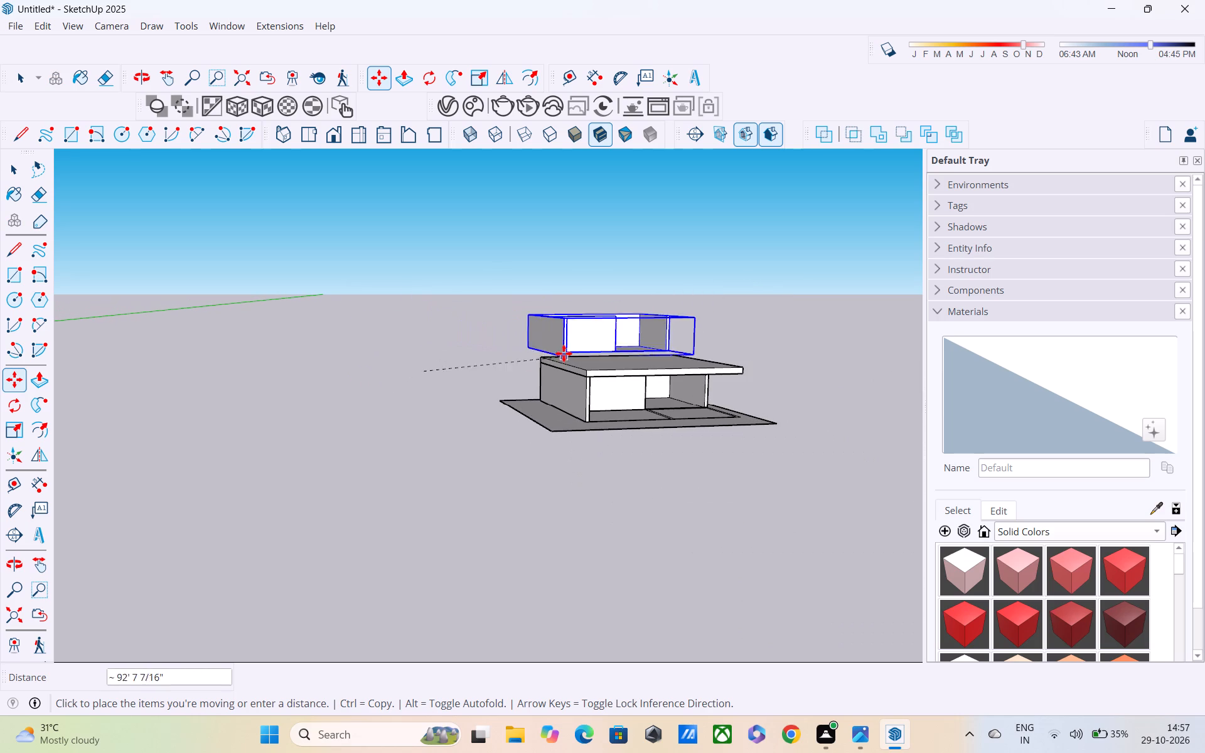
middle_drag(588, 373, 440, 393)
click(552, 382)
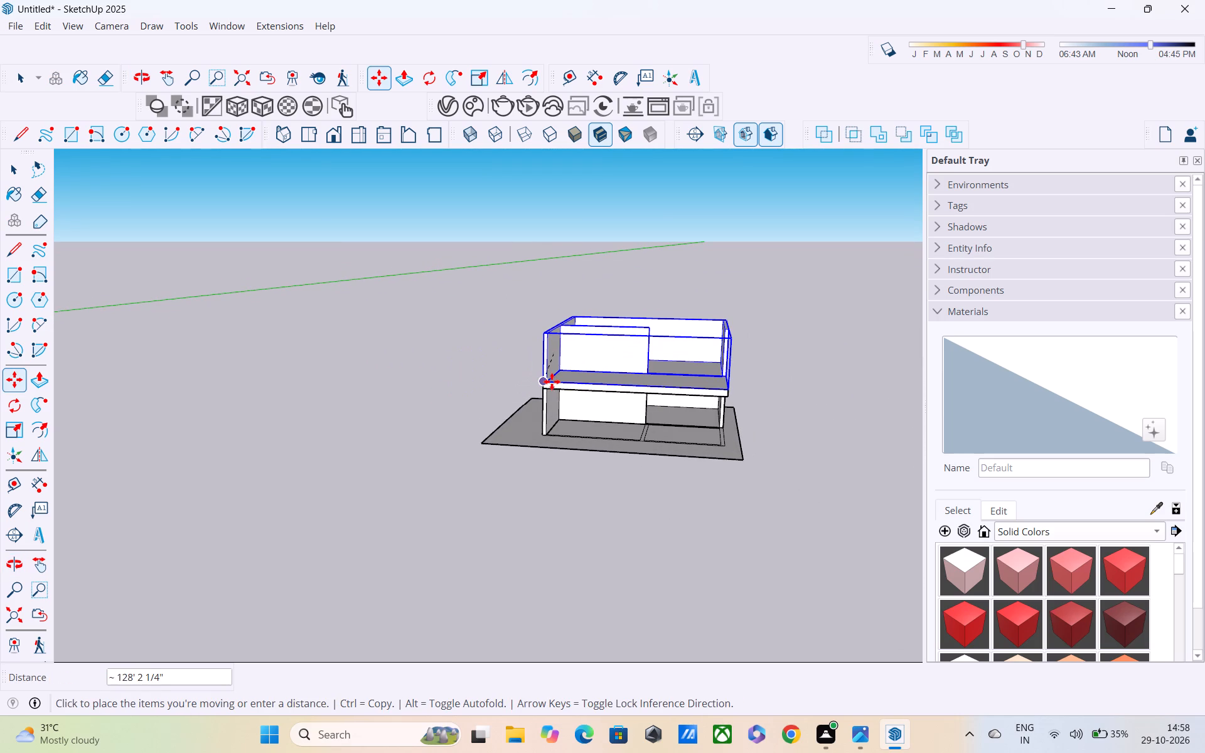
scroll(586, 392, down, 4)
key(space)
click(361, 388)
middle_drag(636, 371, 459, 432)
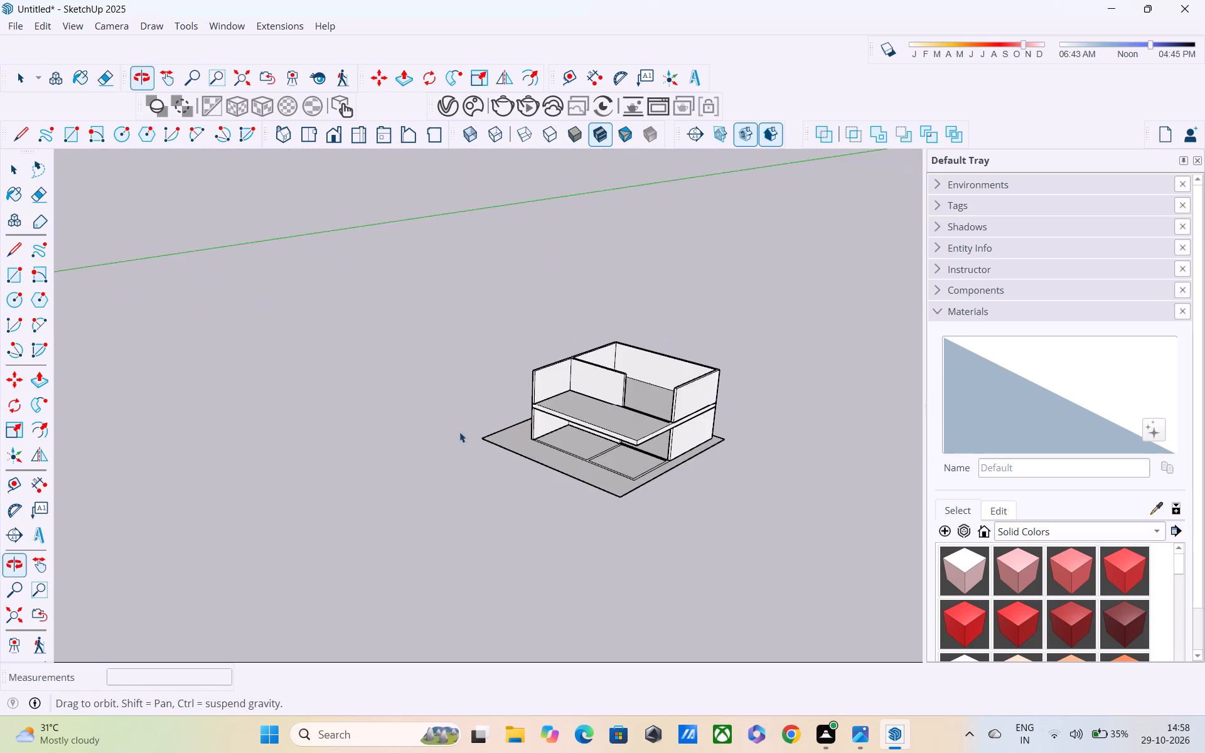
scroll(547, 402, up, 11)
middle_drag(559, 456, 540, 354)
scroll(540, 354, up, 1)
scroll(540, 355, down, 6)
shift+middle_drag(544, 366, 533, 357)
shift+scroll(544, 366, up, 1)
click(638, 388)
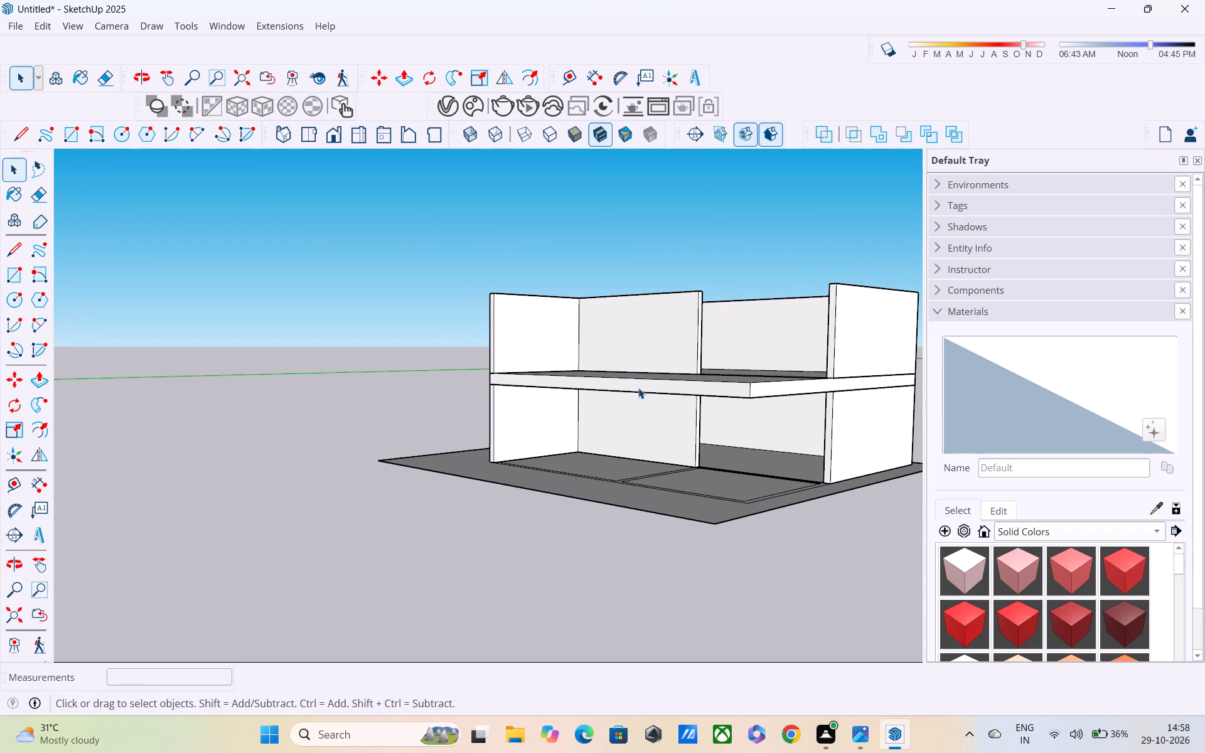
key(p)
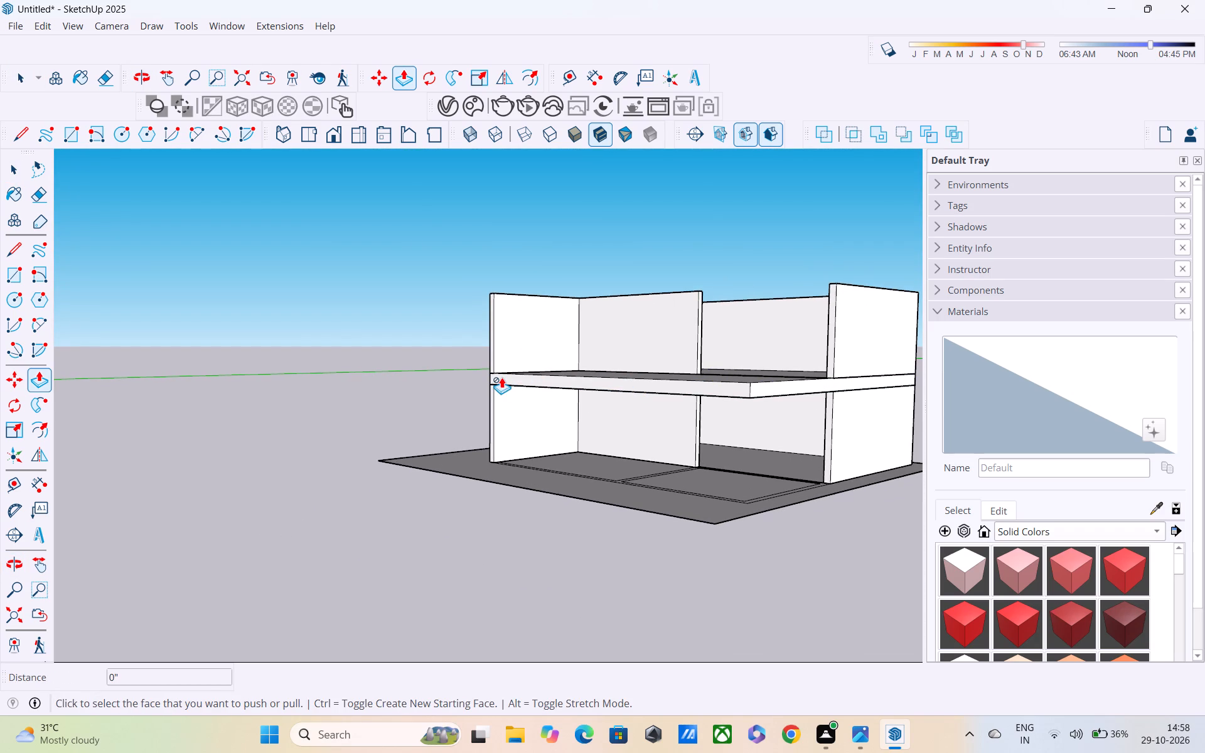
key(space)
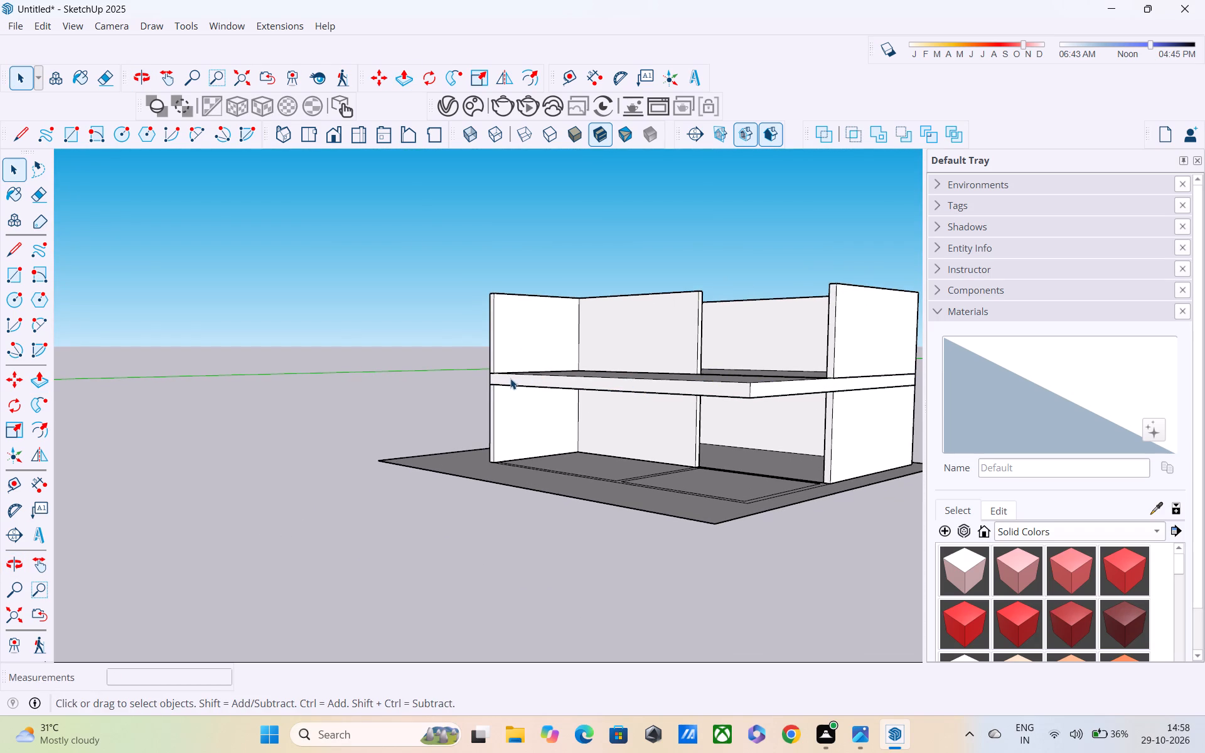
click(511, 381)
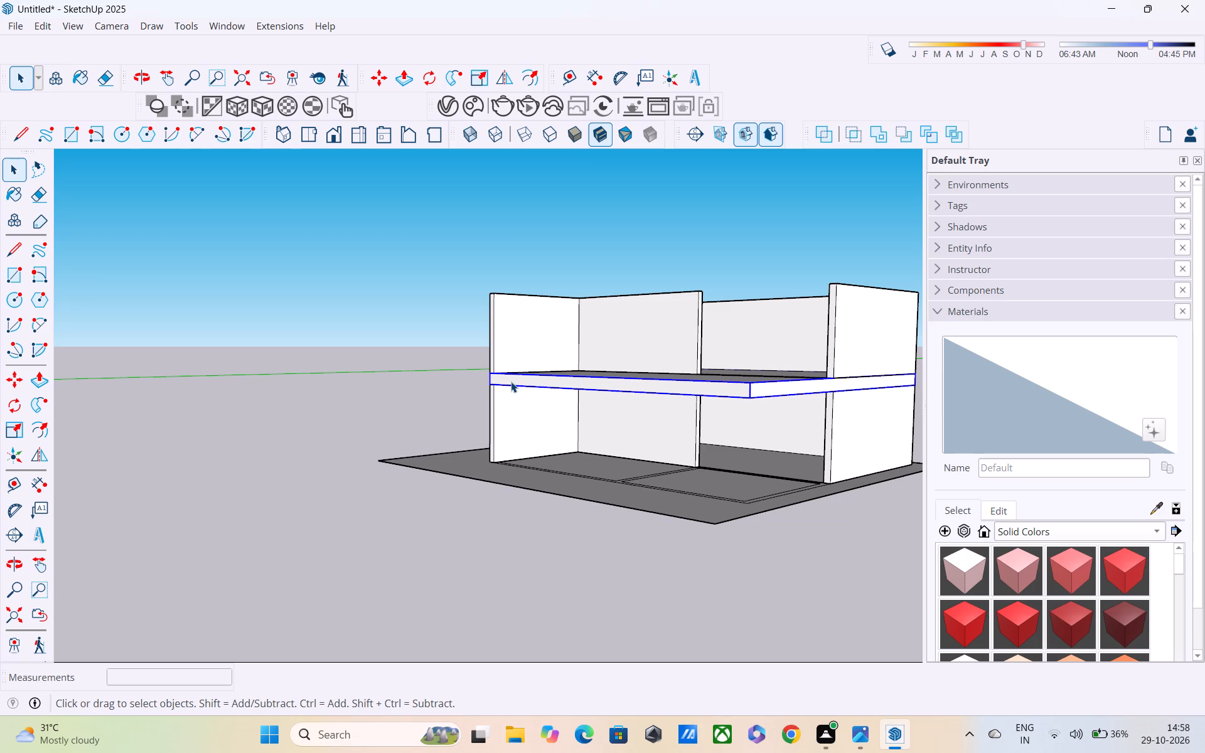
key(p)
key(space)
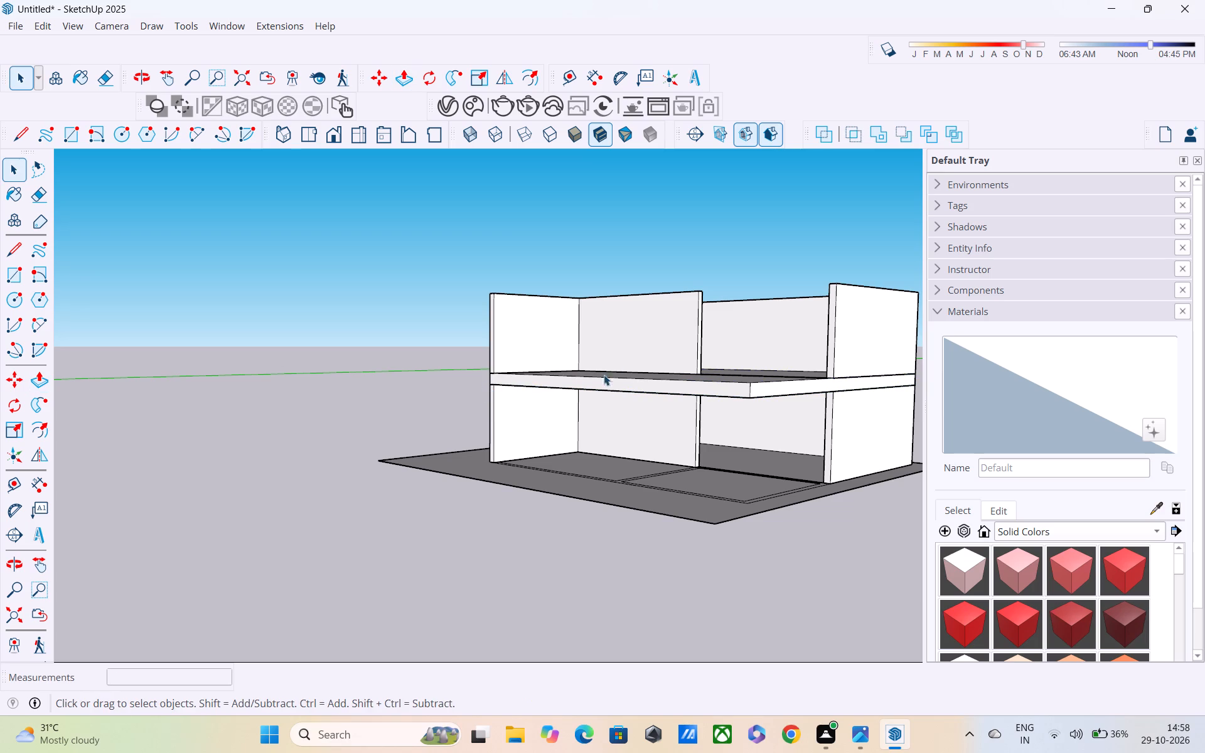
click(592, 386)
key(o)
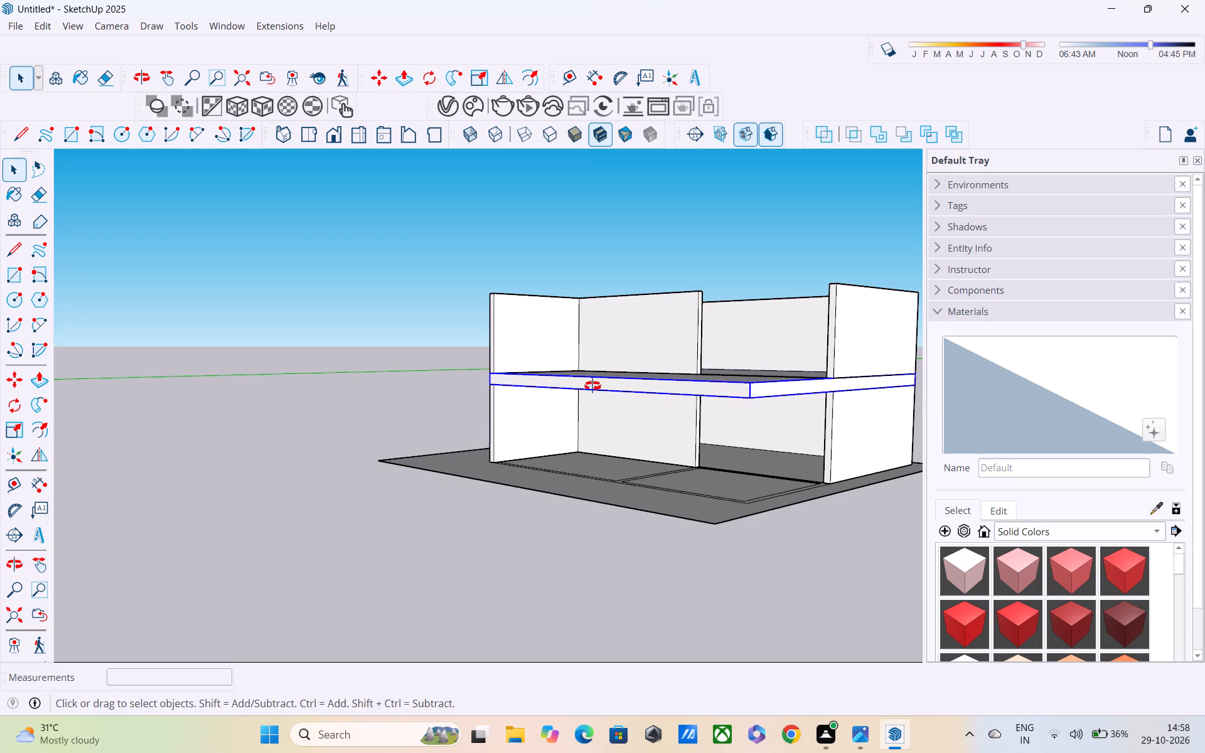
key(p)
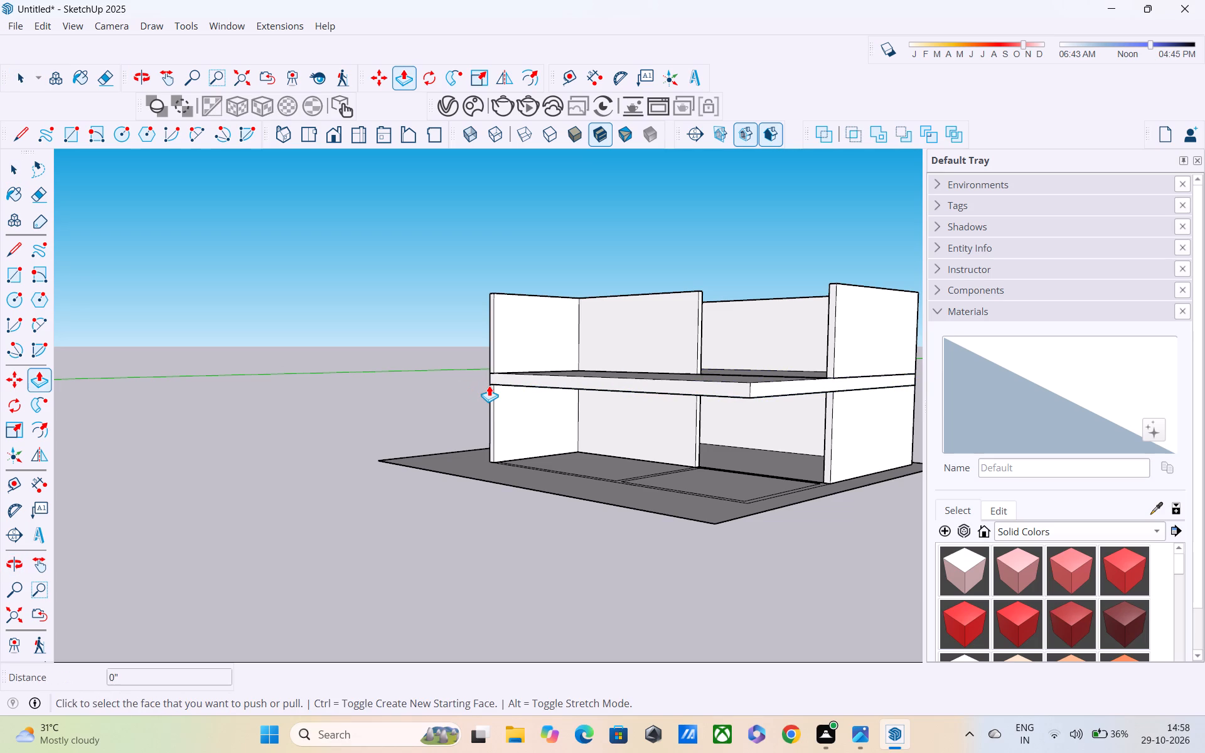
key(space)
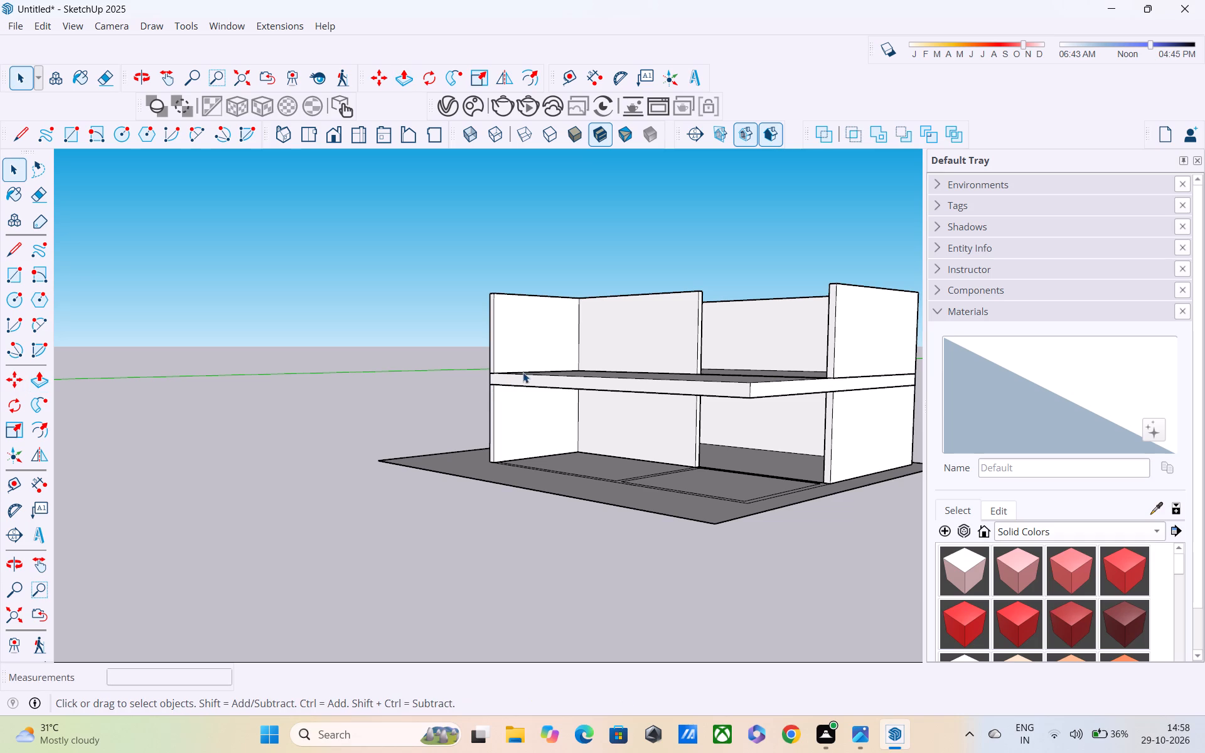
Copy the floor slab group by its lower outer corner onto the top outer corner of the second-storey side wall.
click(529, 377)
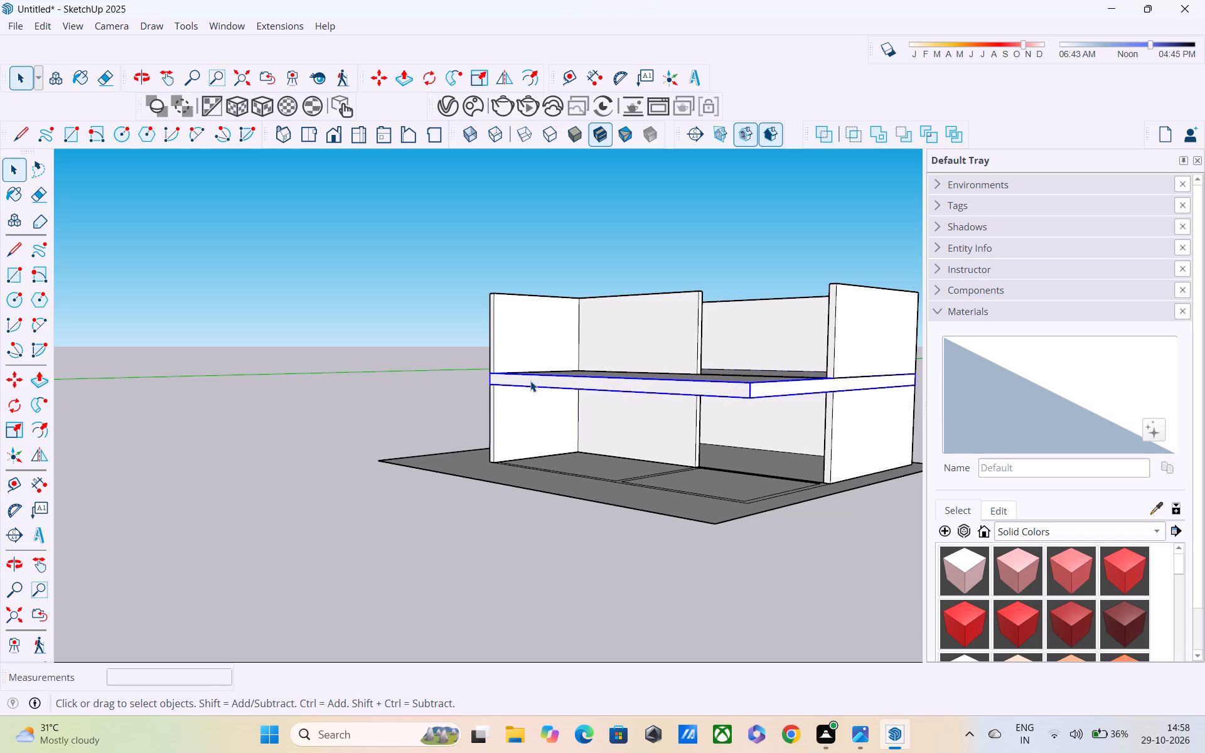
key(m)
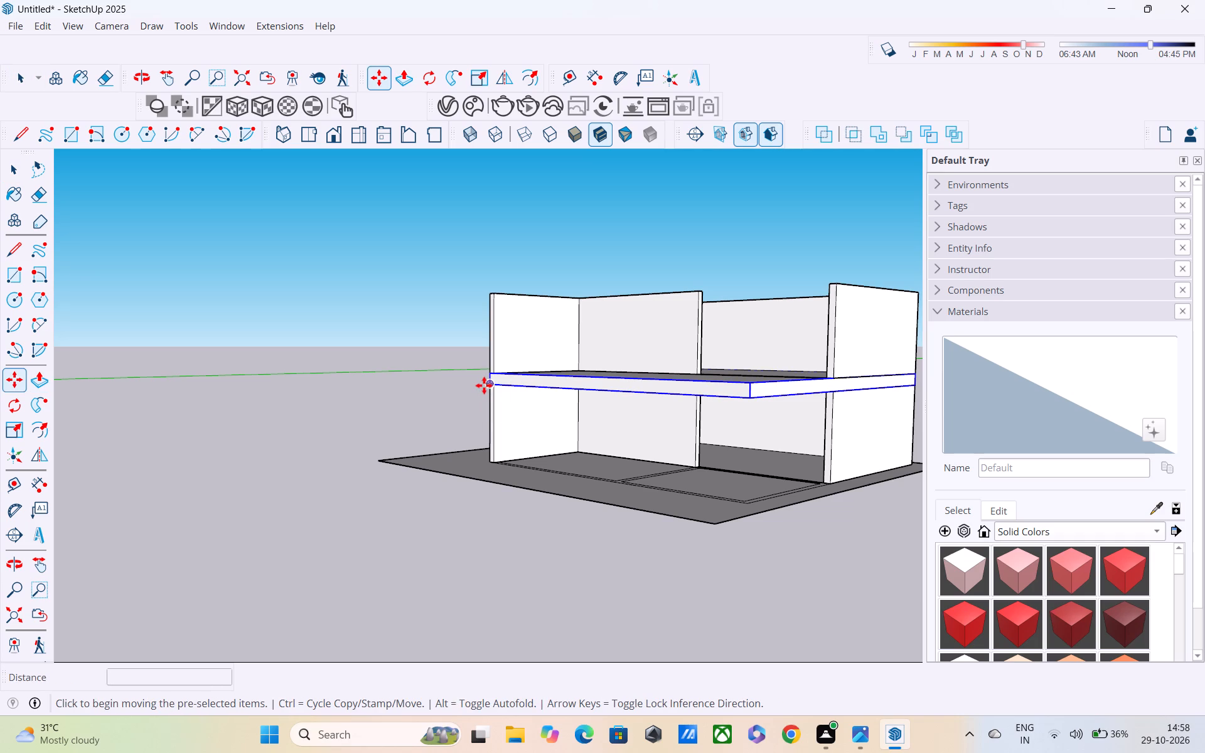
click(487, 382)
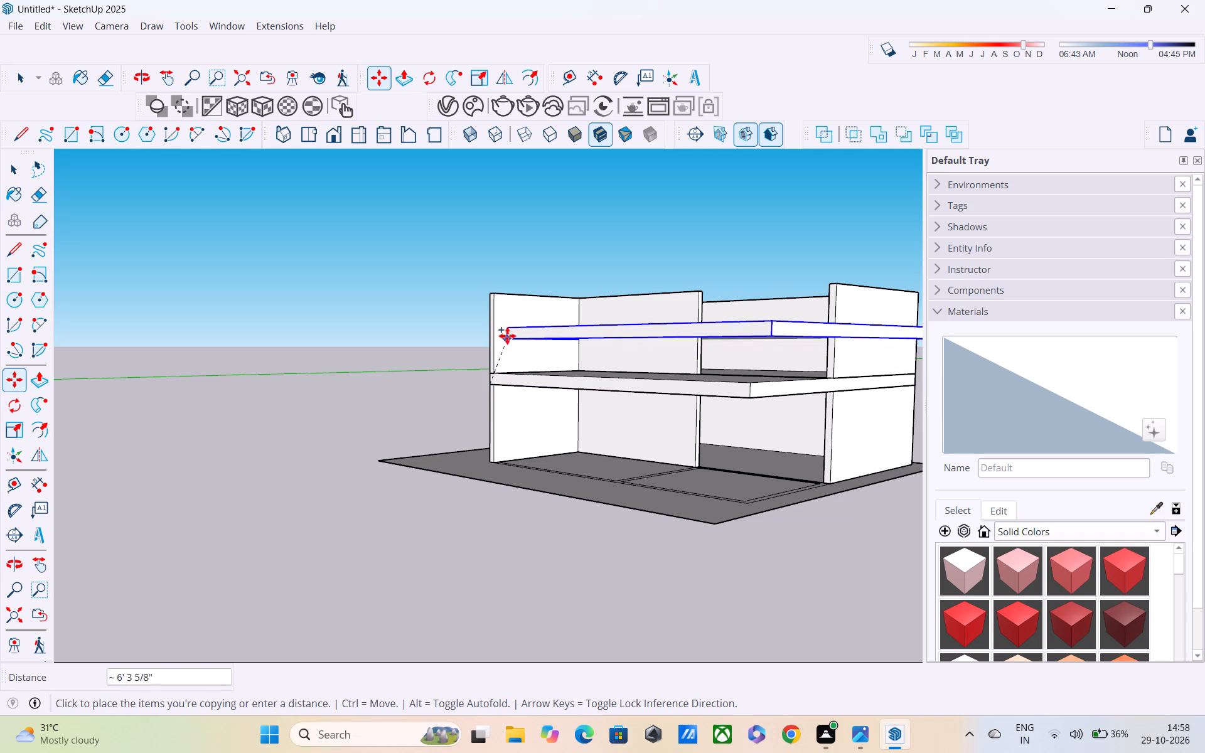
middle_drag(496, 301, 670, 405)
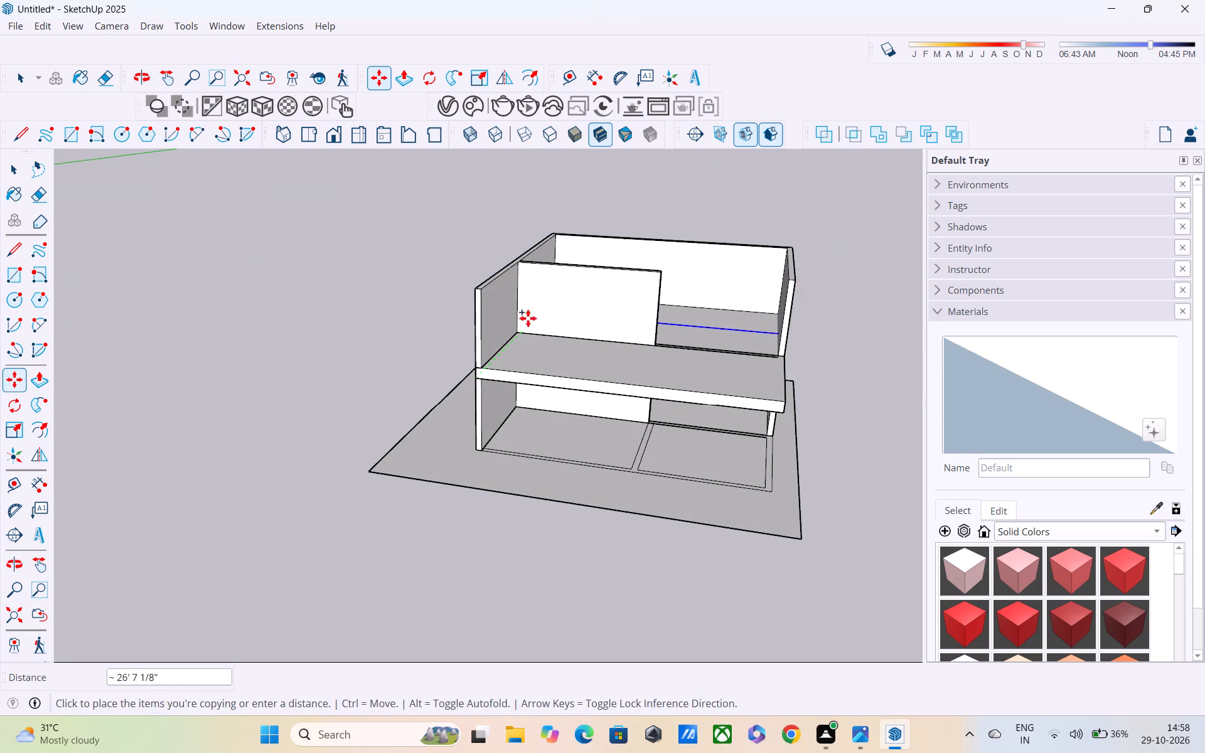
click(479, 292)
scroll(493, 323, down, 4)
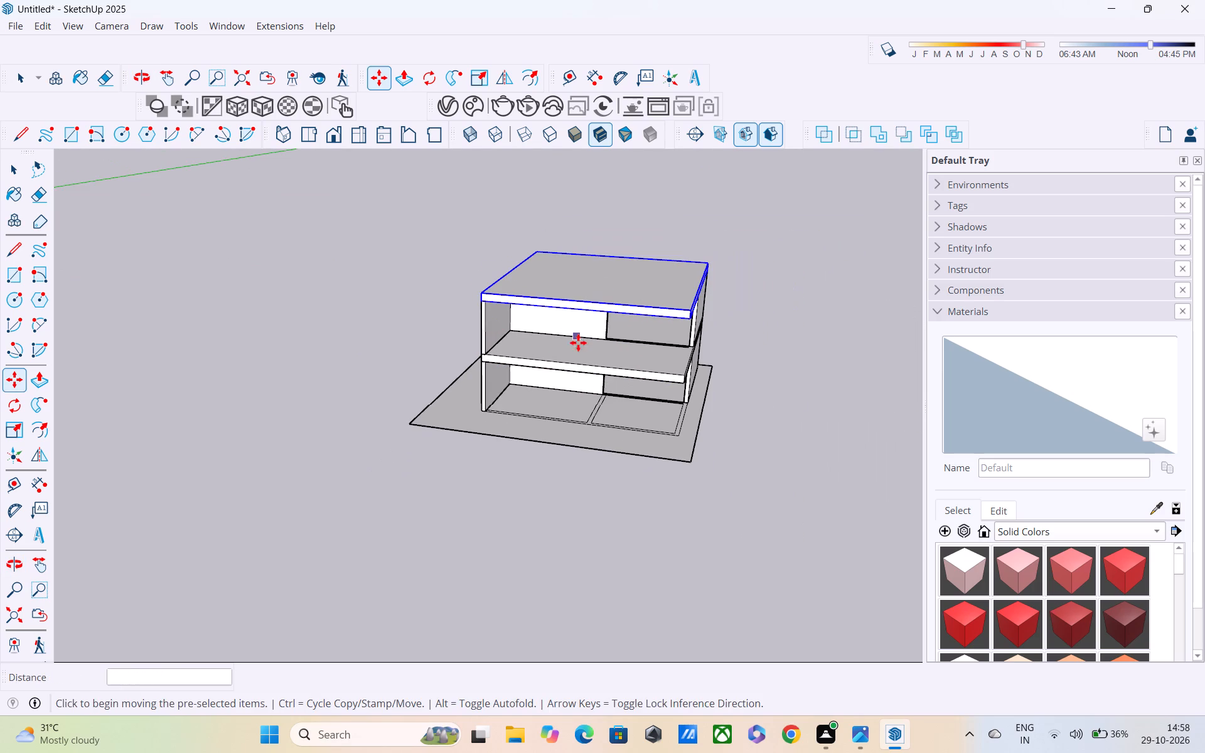
Examine the two-storey model and its top slab from several sides and distances.
middle_drag(585, 361, 512, 334)
scroll(476, 349, down, 5)
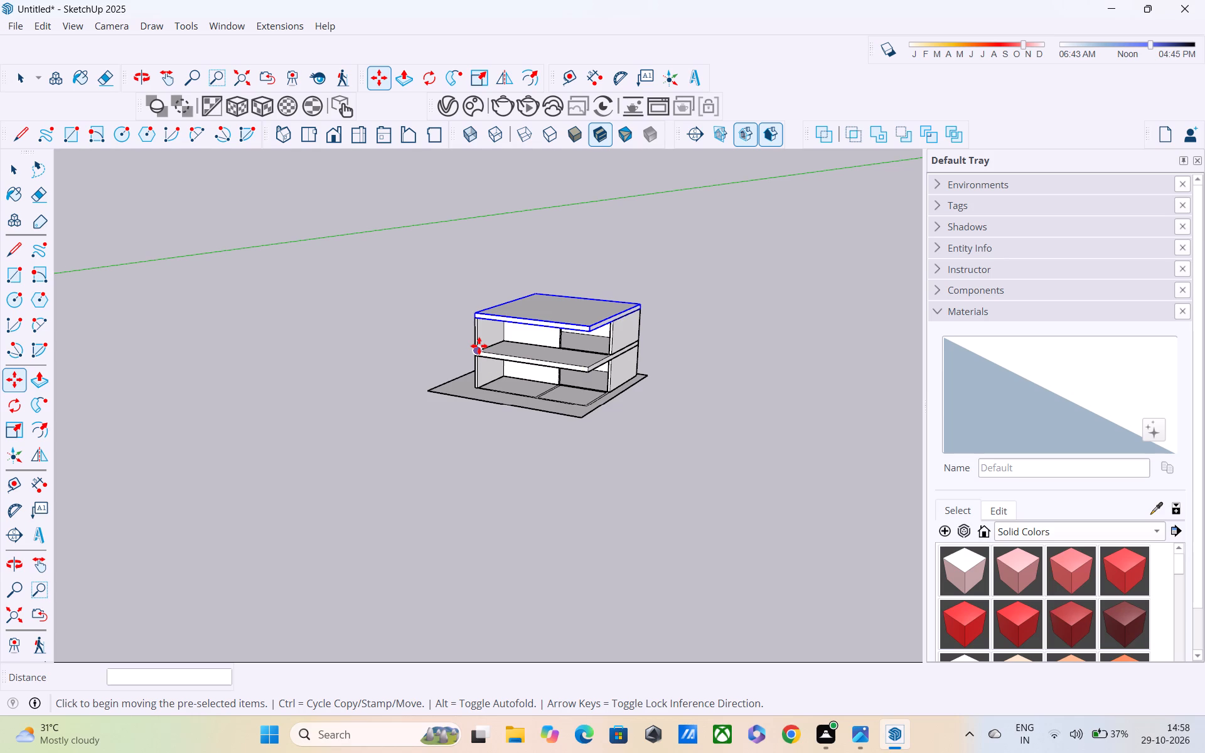
scroll(479, 346, down, 5)
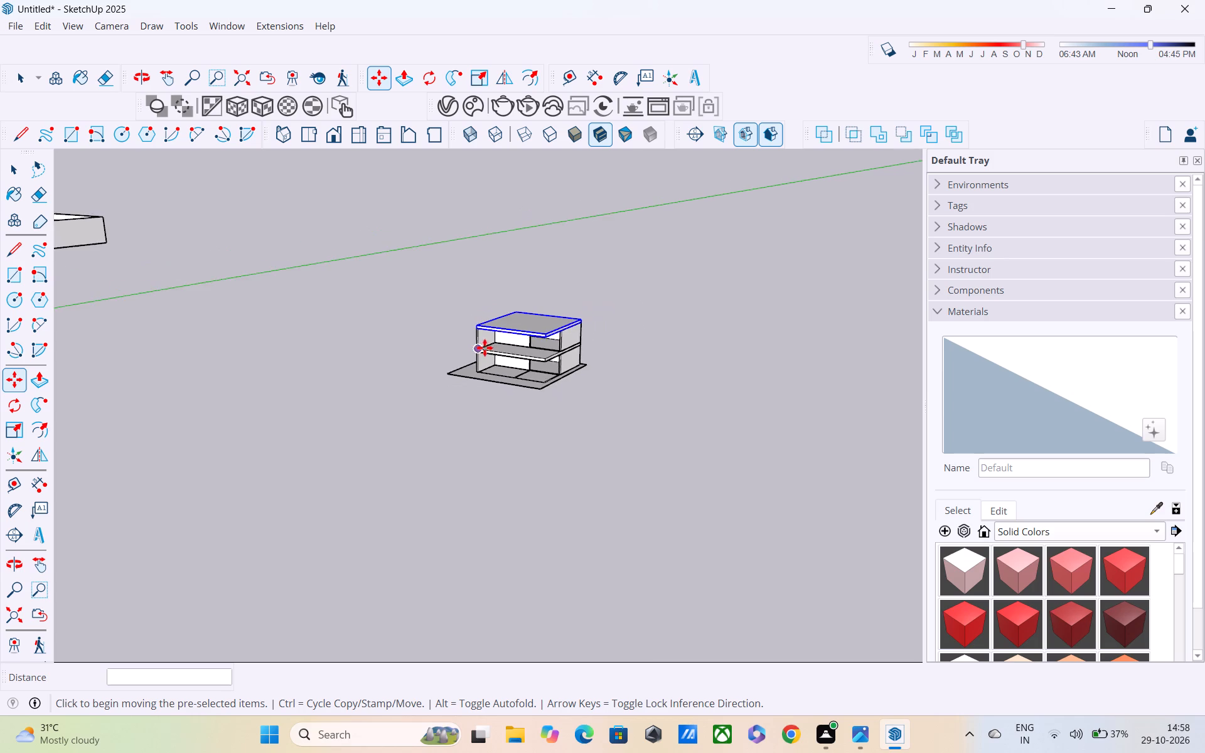
middle_drag(494, 351, 575, 322)
scroll(494, 351, up, 1)
scroll(575, 322, up, 4)
scroll(617, 428, up, 4)
middle_drag(594, 393, 437, 405)
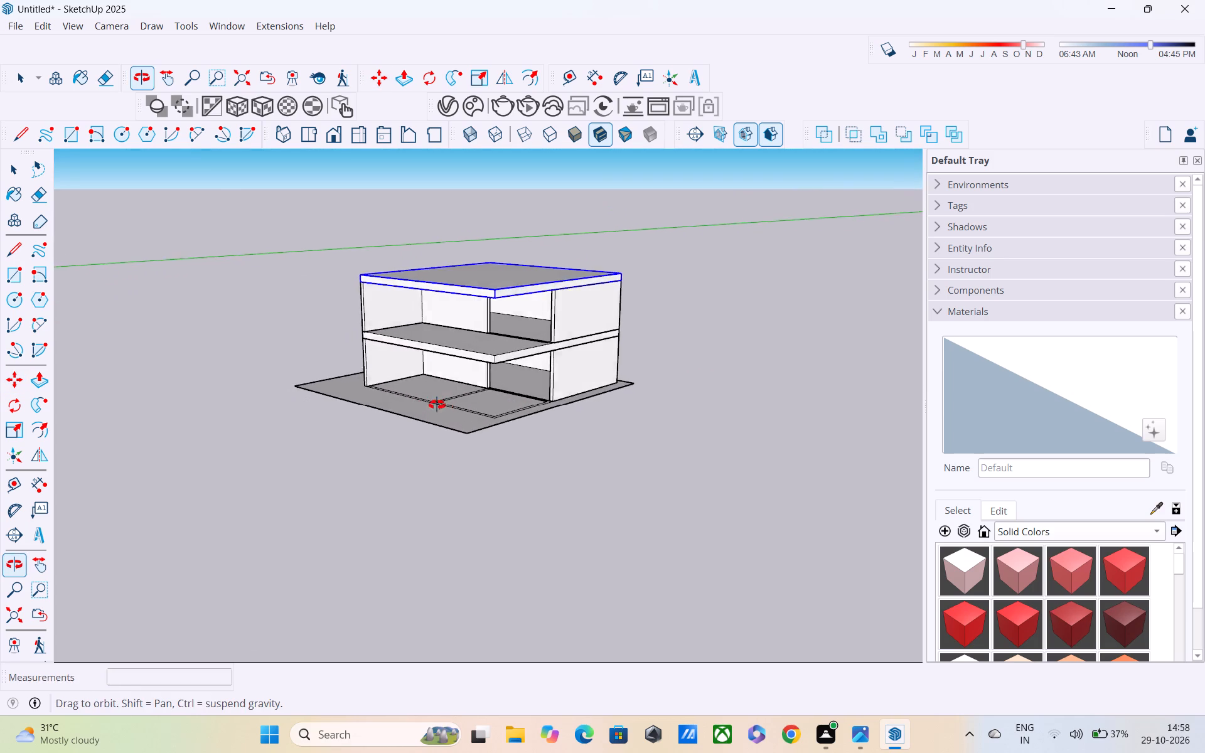
middle_drag(437, 405, 386, 395)
scroll(360, 371, down, 8)
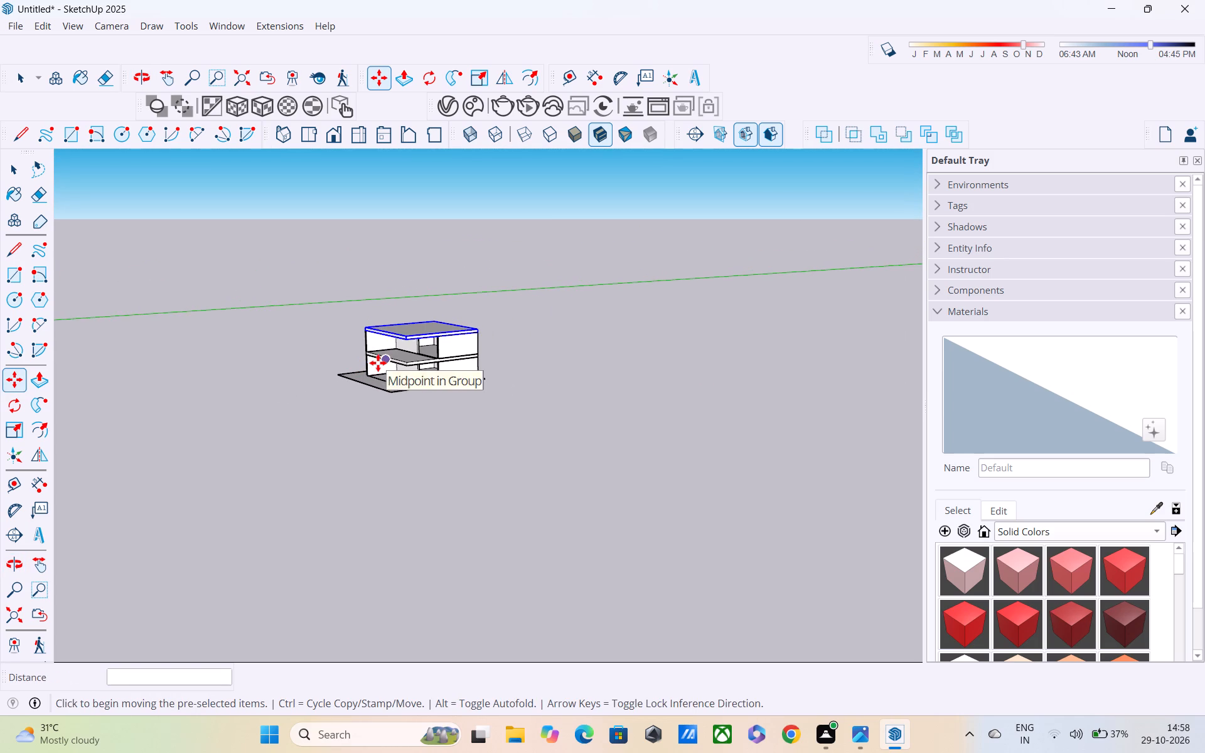
scroll(378, 363, down, 1)
shift+middle_drag(378, 363, 419, 403)
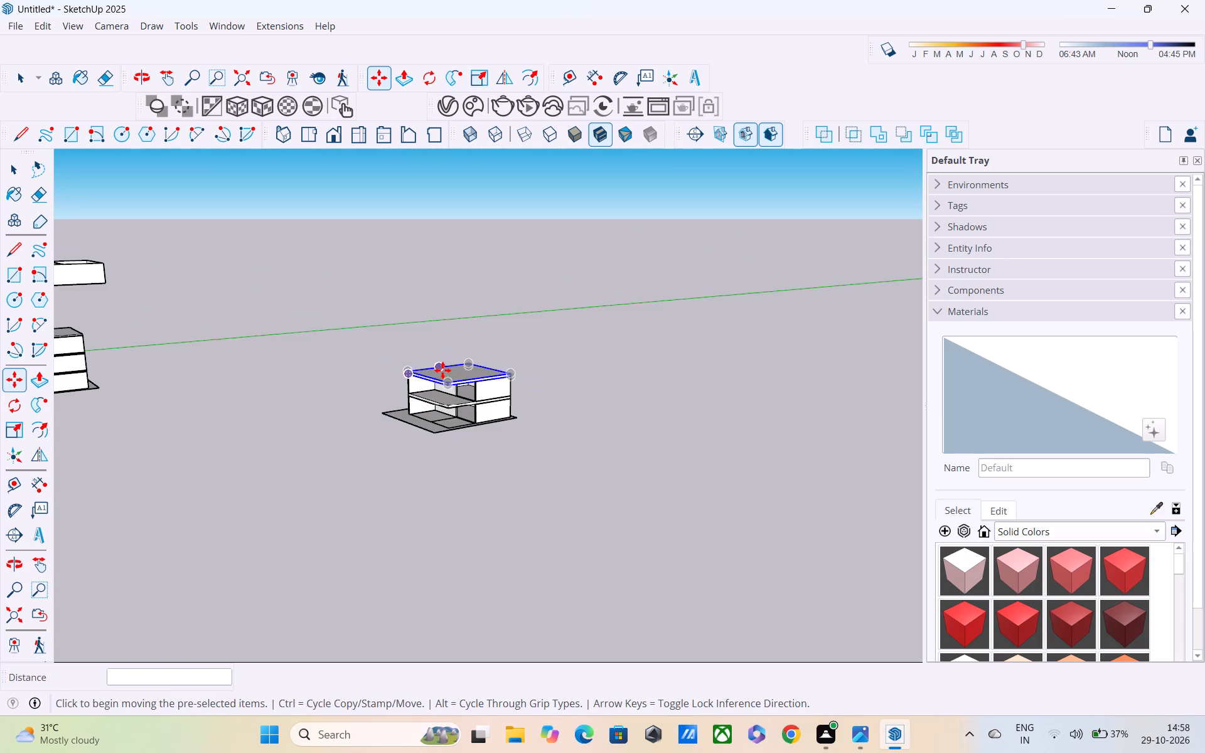
Copy the second-storey wall group by its bottom outer corner onto the top slab's matching upper corner to form a third storey.
key(space)
click(502, 387)
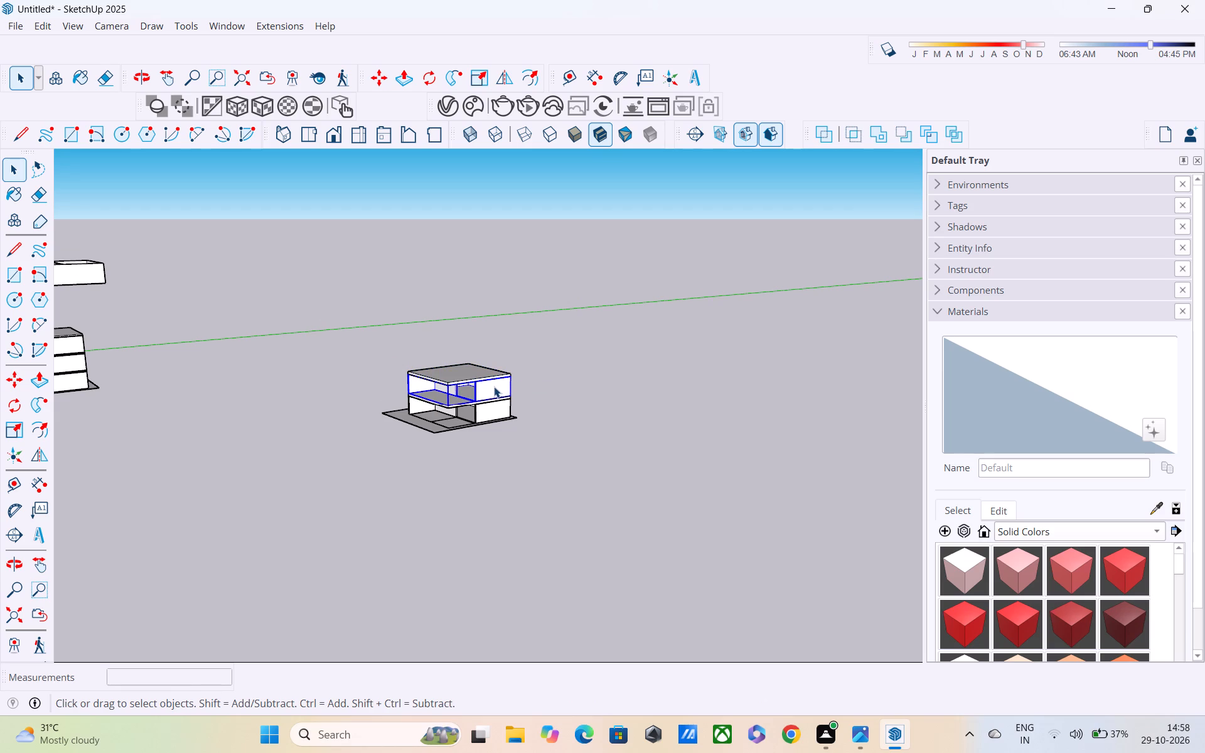
key(m)
scroll(406, 404, up, 6)
middle_drag(426, 383, 633, 379)
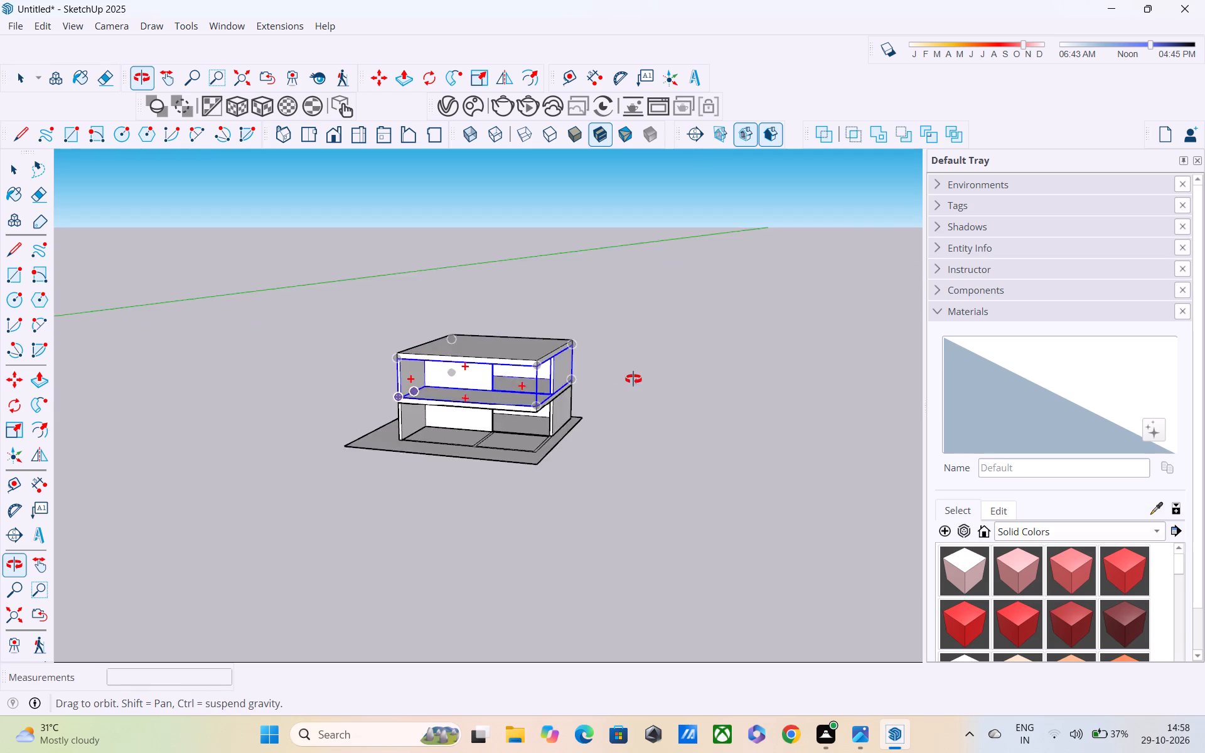
middle_drag(633, 379, 651, 370)
middle_drag(466, 380, 855, 421)
scroll(395, 439, up, 3)
scroll(533, 411, up, 2)
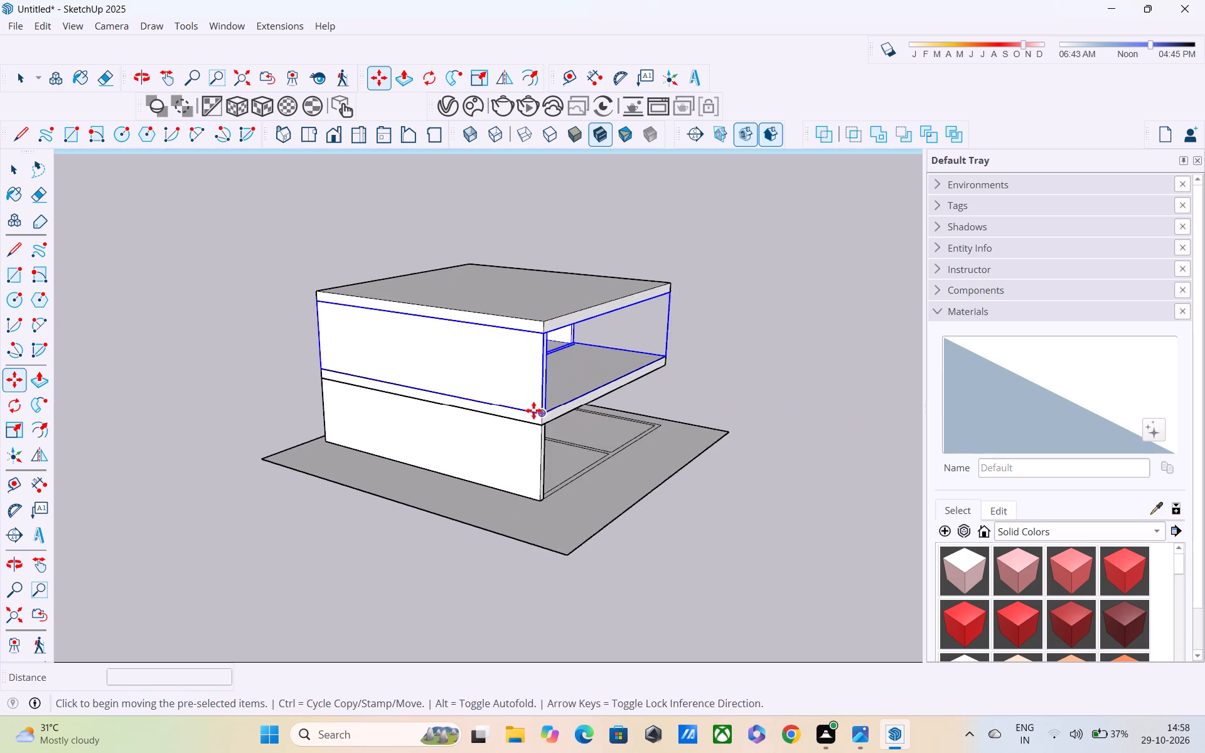
scroll(533, 410, up, 5)
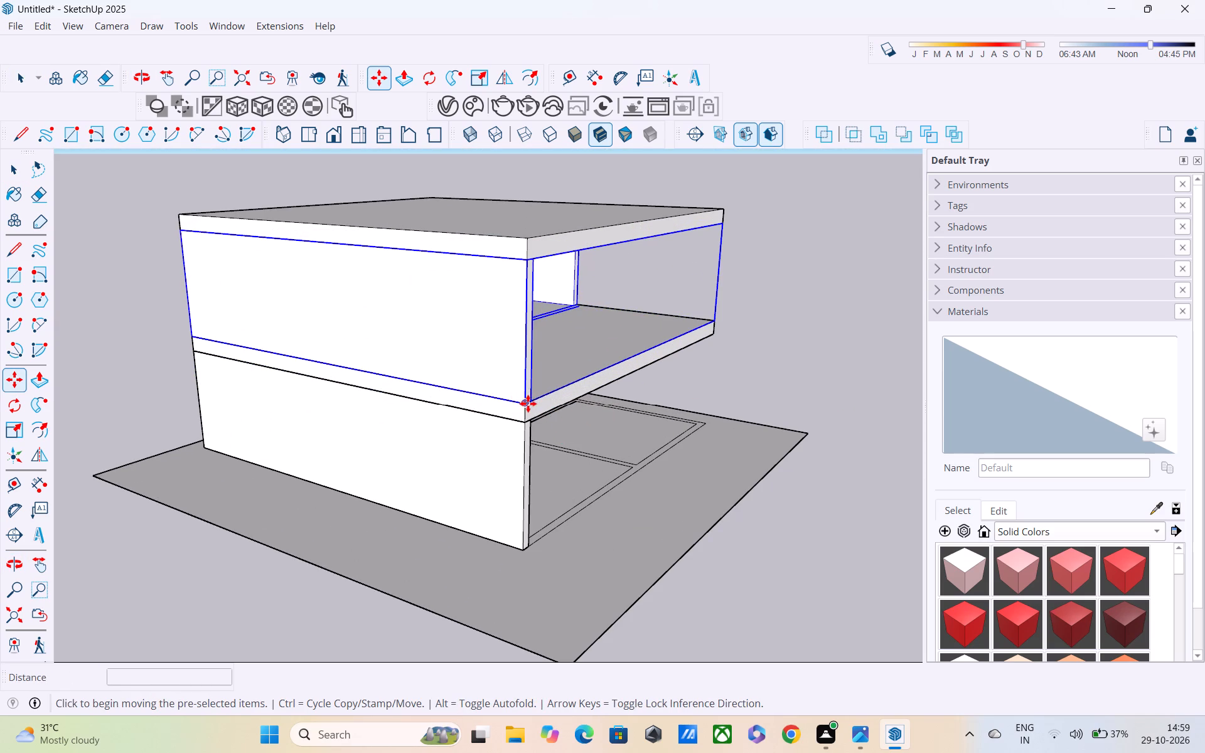
click(526, 403)
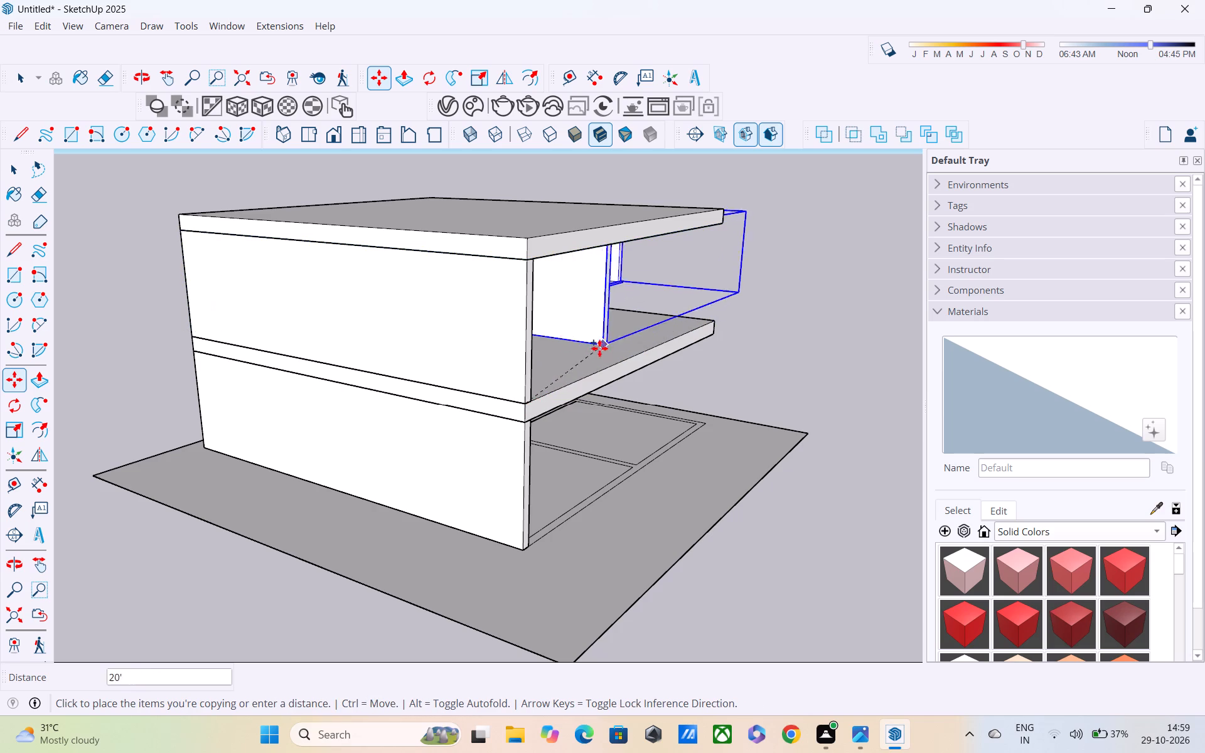
shift+middle_drag(525, 291, 528, 412)
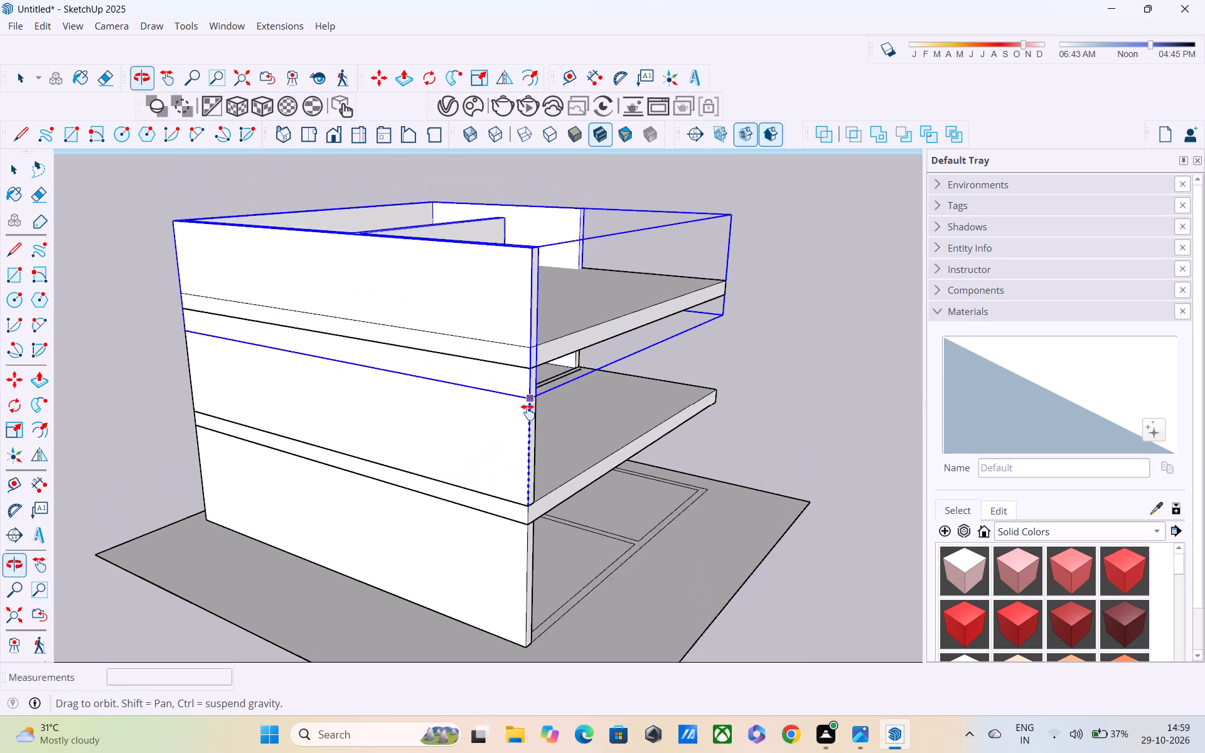
shift+middle_drag(528, 412, 528, 427)
shift+scroll(528, 427, down, 1)
drag(532, 379, 531, 385)
Examine the stacked walls and slabs of the three-storey model from several angles, with the top wall group deselected.
scroll(527, 400, down, 3)
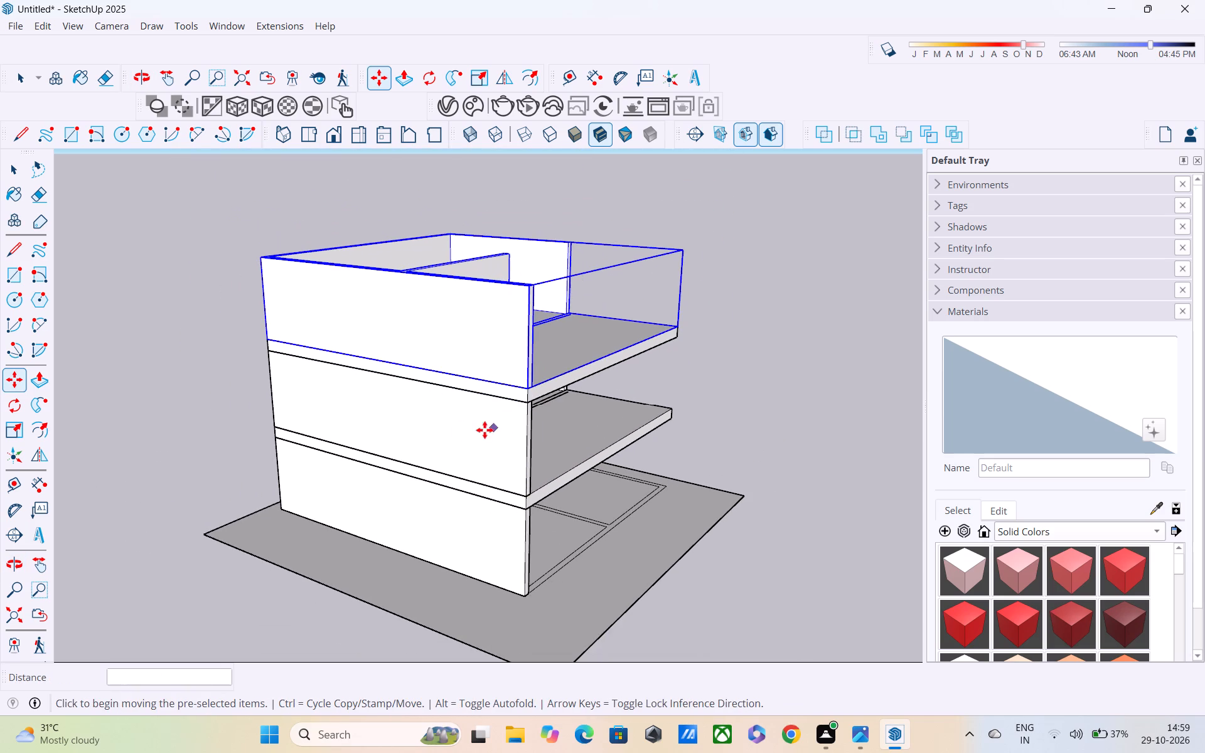
scroll(238, 410, down, 4)
middle_drag(646, 435, 340, 408)
scroll(429, 444, up, 4)
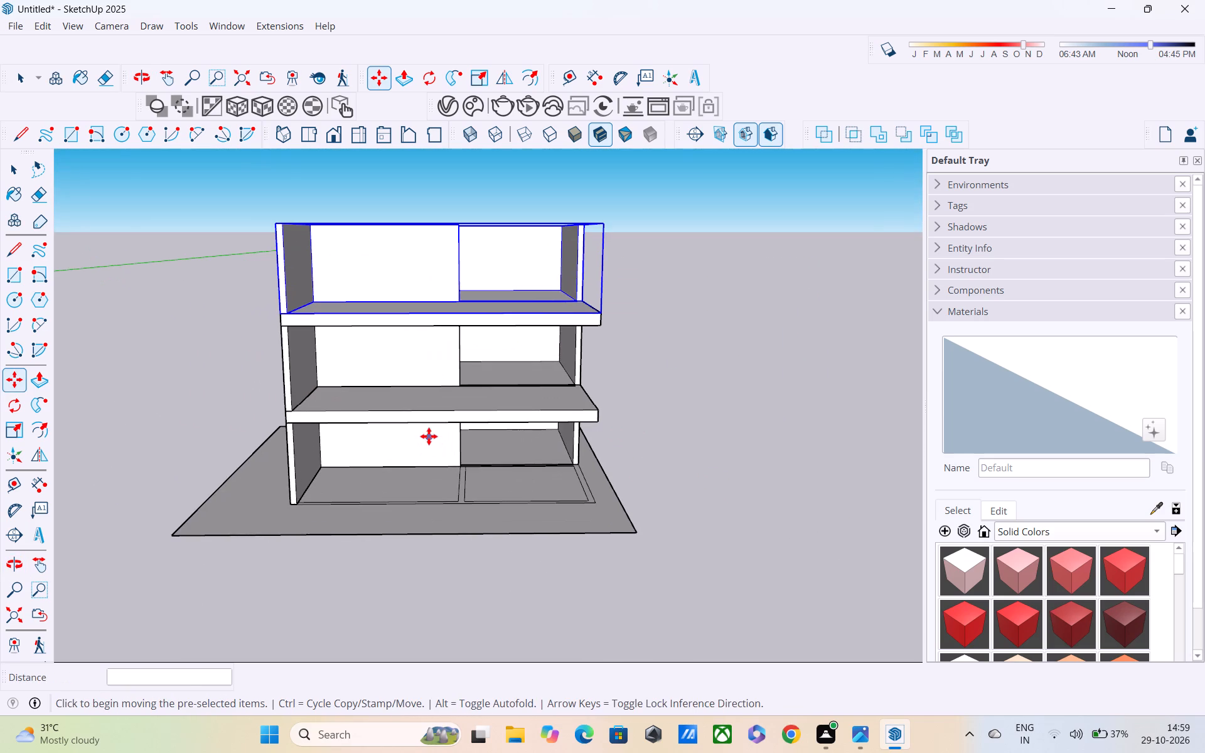
middle_drag(497, 491, 358, 434)
scroll(381, 452, up, 4)
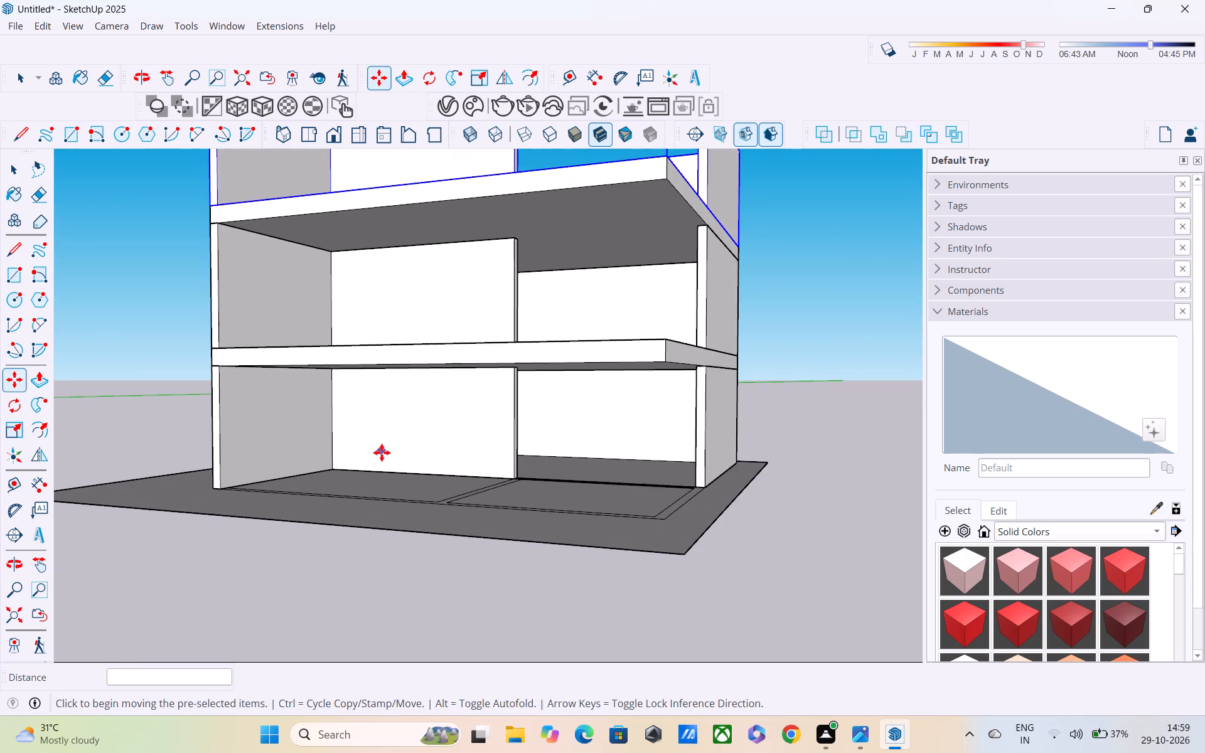
middle_drag(382, 452, 295, 499)
scroll(289, 499, down, 4)
middle_drag(266, 474, 260, 464)
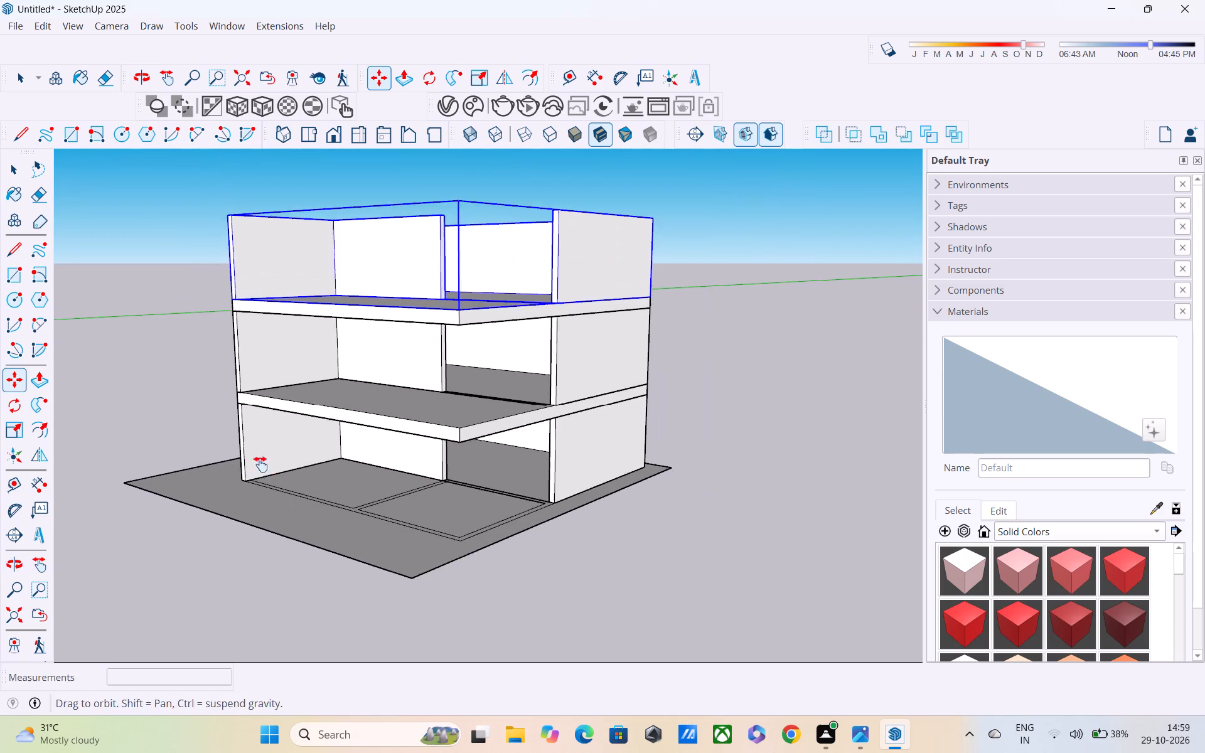
middle_drag(260, 464, 237, 355)
middle_drag(385, 375, 395, 492)
scroll(388, 470, up, 3)
scroll(377, 458, down, 1)
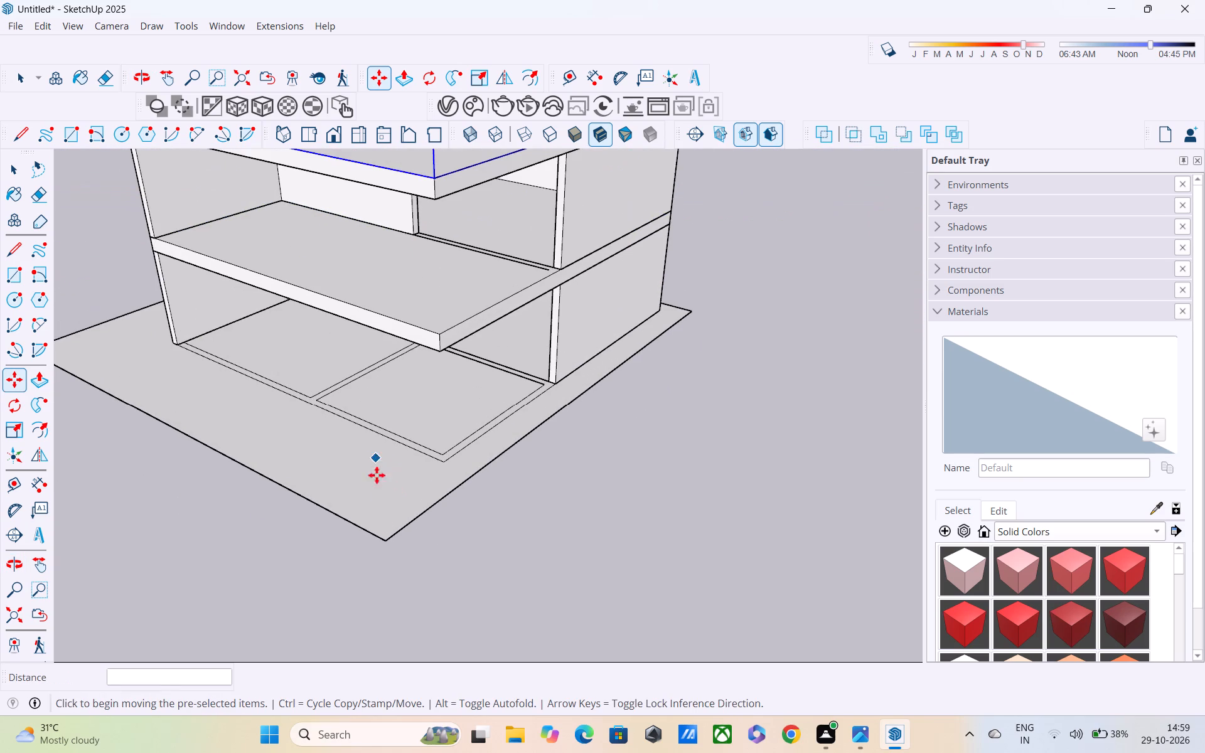
middle_drag(292, 440, 332, 548)
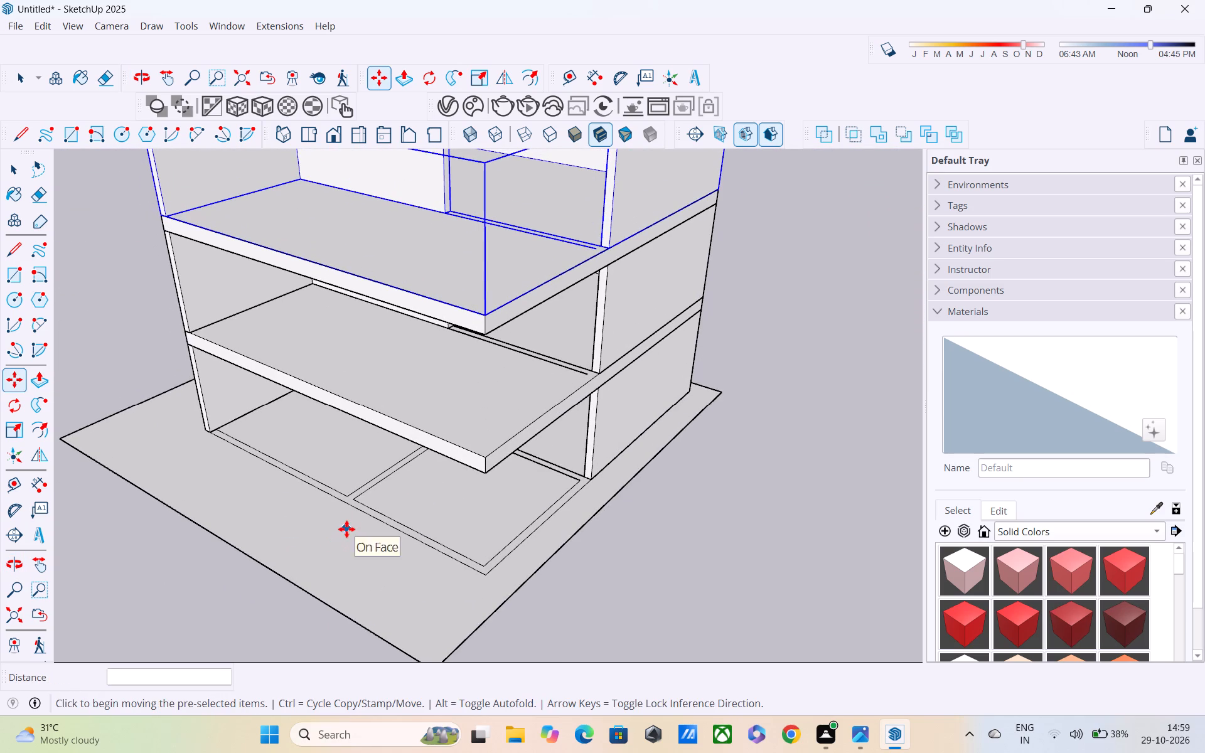
scroll(345, 513, down, 4)
scroll(359, 531, up, 2)
scroll(359, 531, down, 2)
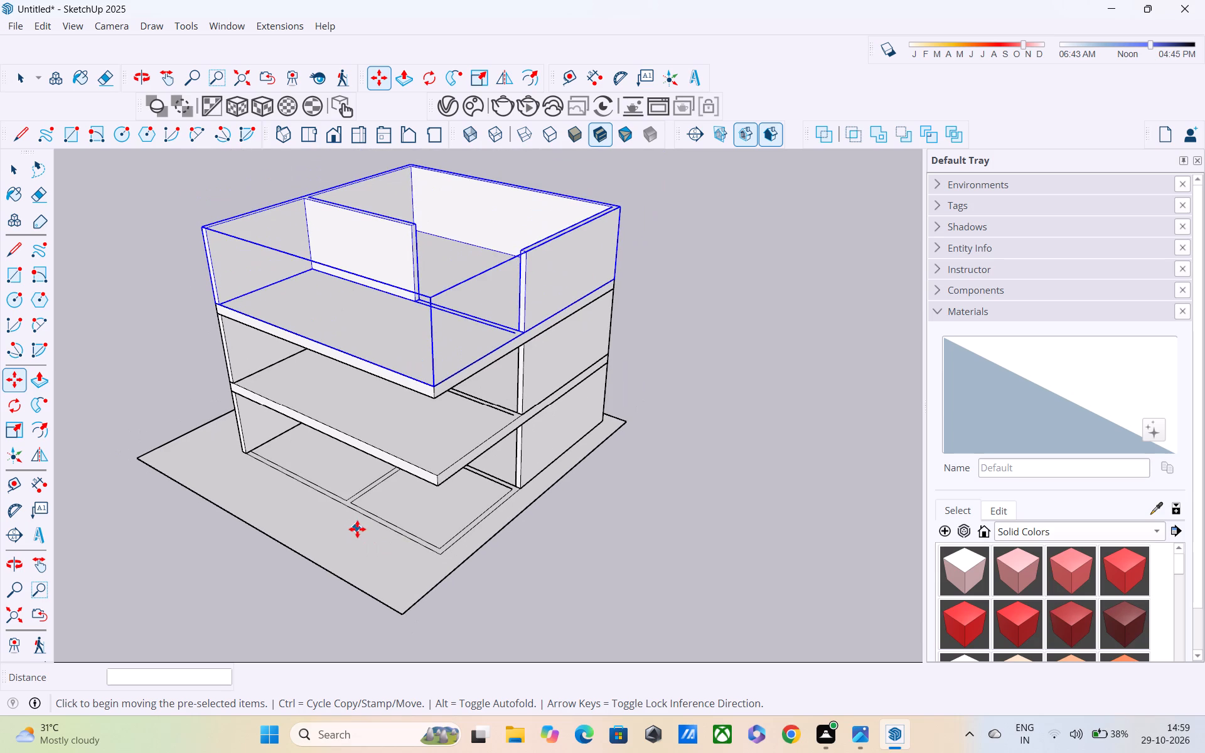
shift+scroll(346, 519, down, 1)
middle_drag(399, 508, 447, 603)
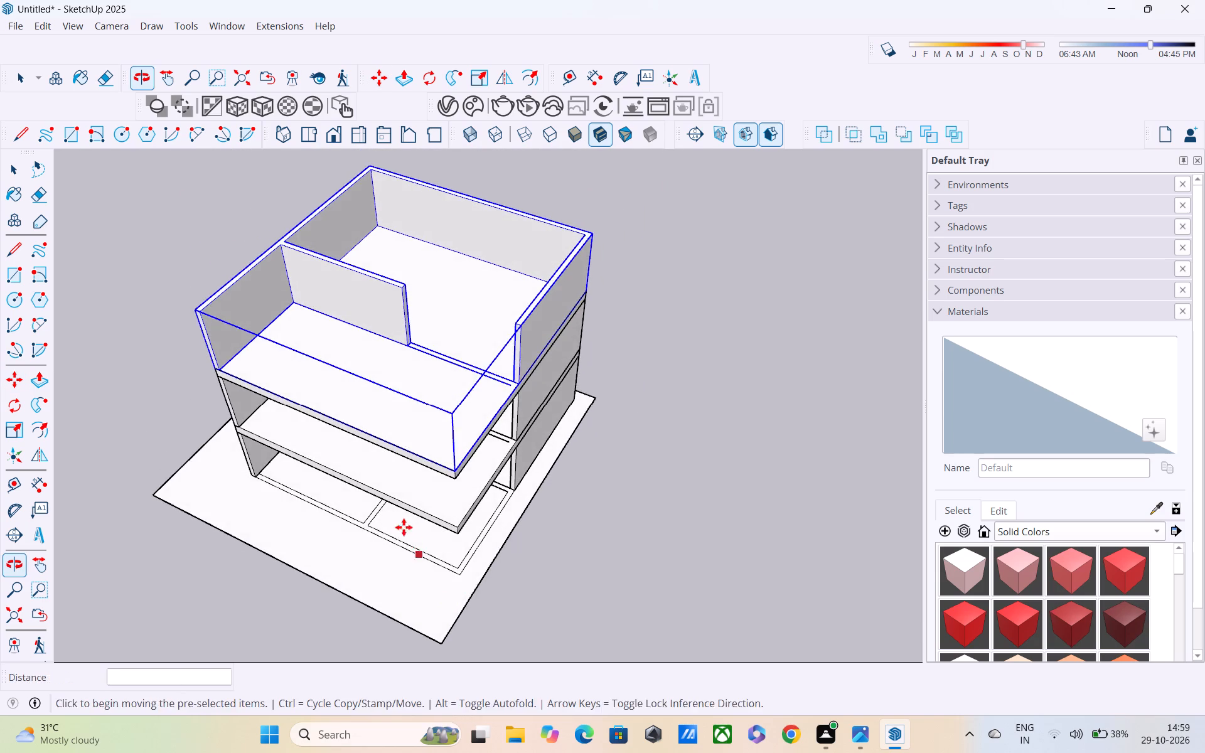
shift+middle_drag(402, 525, 436, 595)
middle_drag(443, 558, 449, 381)
key(space)
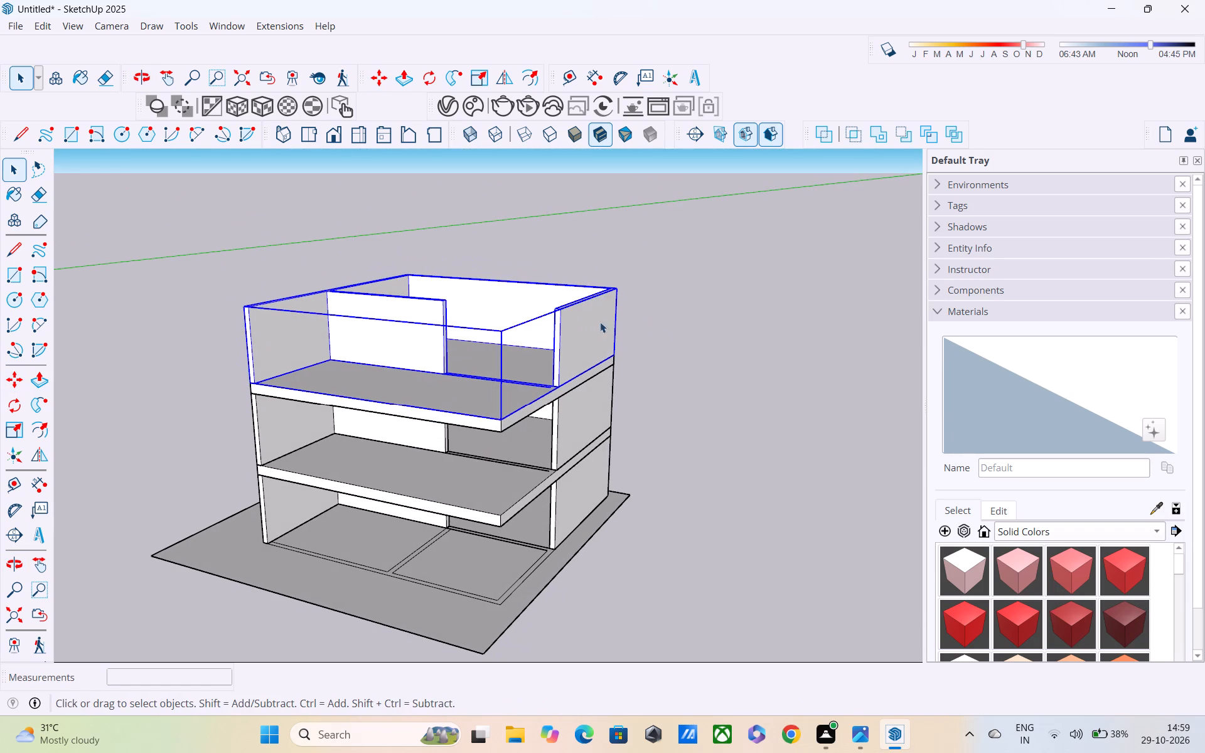
click(678, 346)
middle_drag(655, 380, 689, 449)
scroll(634, 425, down, 5)
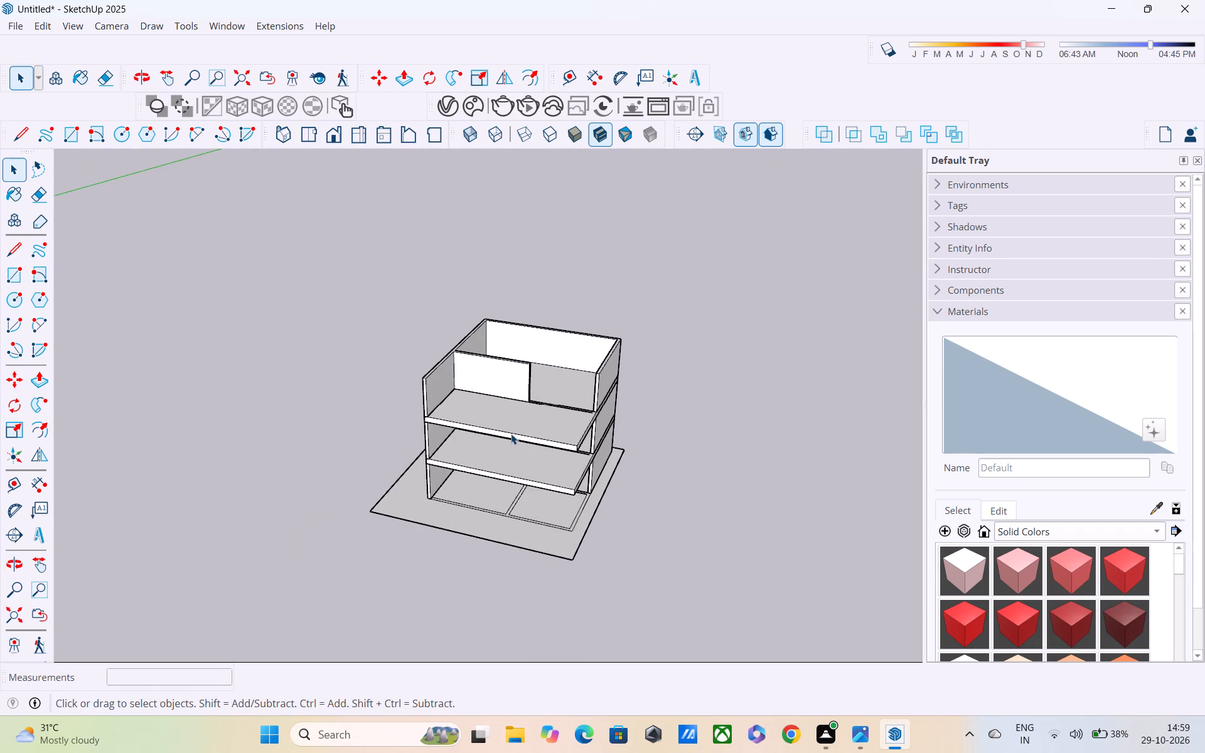
Examine the three-storey model from several sides, heights and distances, checking how its walls and slabs line up.
scroll(510, 433, down, 4)
middle_drag(602, 494, 515, 492)
scroll(506, 491, down, 5)
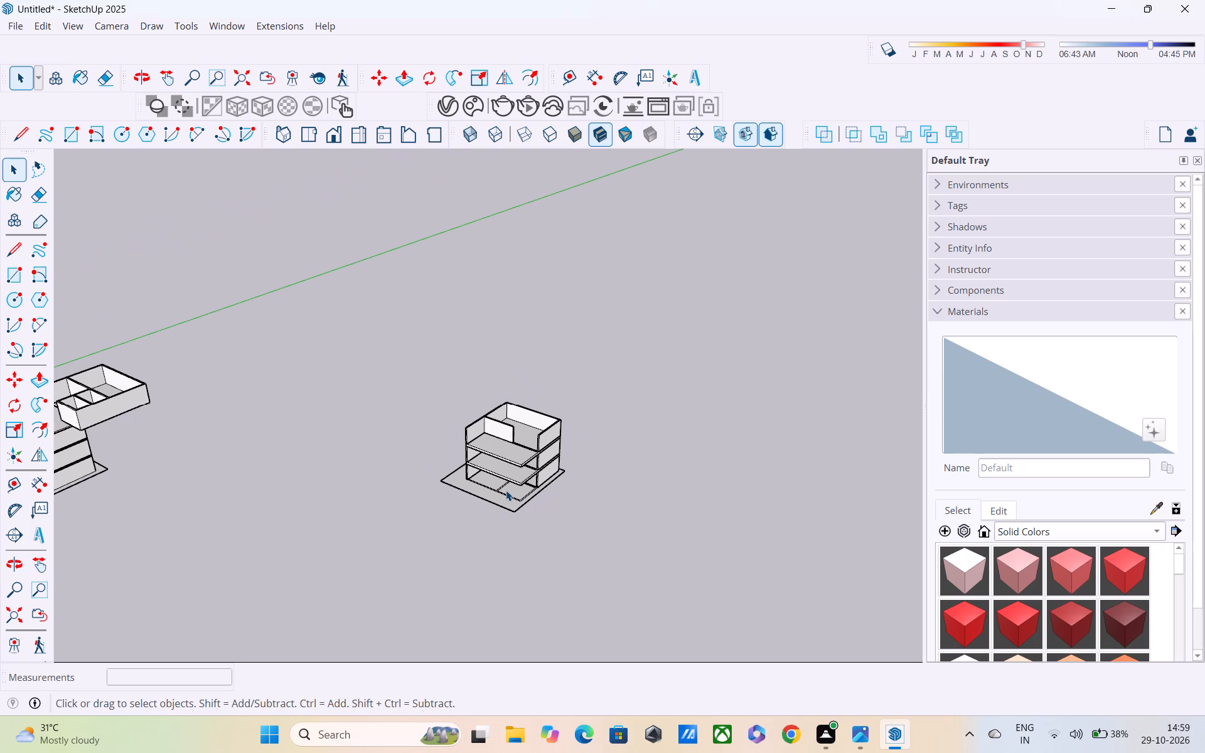
shift+scroll(506, 490, down, 1)
shift+middle_drag(483, 439, 520, 525)
scroll(520, 525, up, 1)
middle_drag(520, 525, 503, 396)
scroll(504, 459, down, 1)
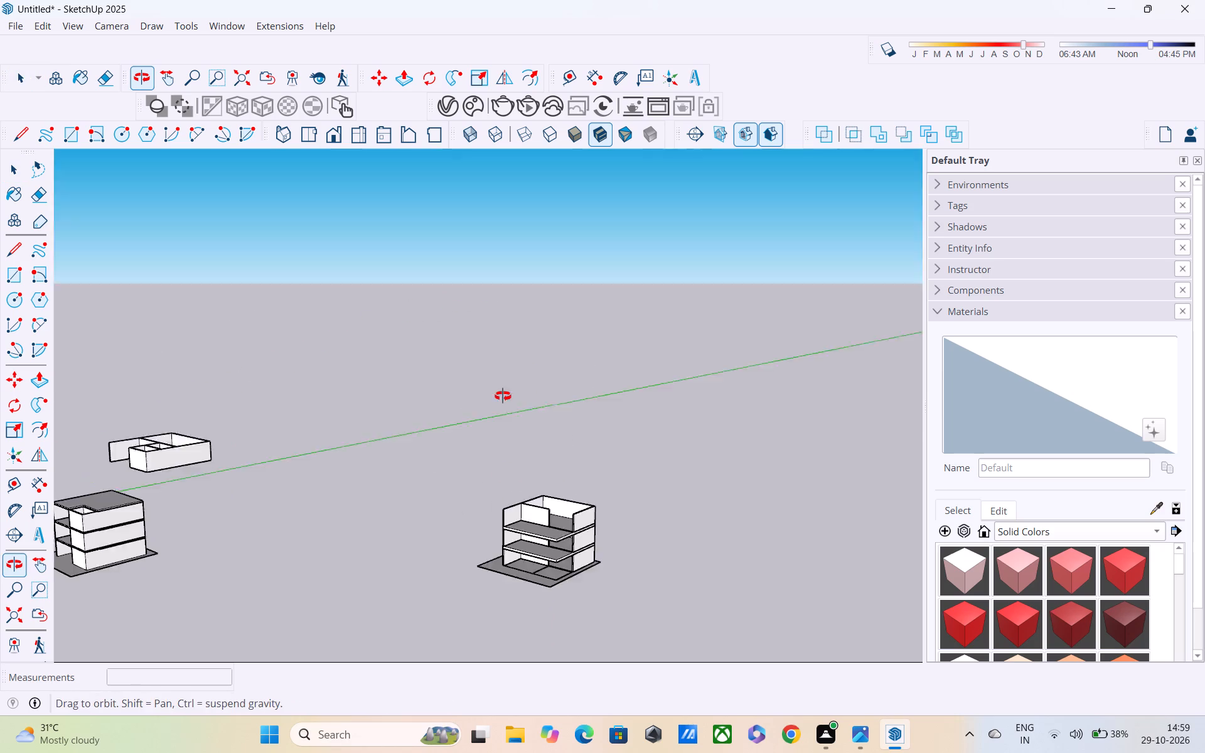
middle_drag(503, 396, 499, 369)
shift+scroll(569, 752, up, 1)
shift+middle_drag(584, 551, 613, 513)
shift+scroll(584, 551, down, 1)
scroll(572, 569, up, 4)
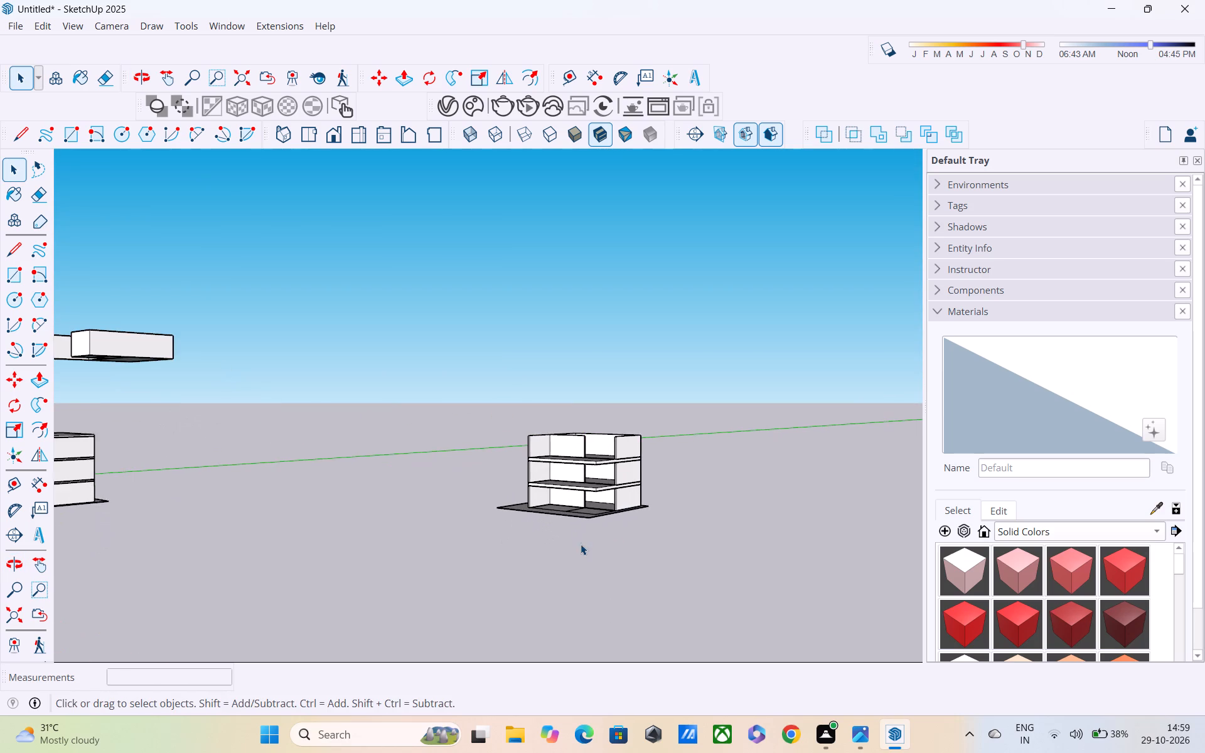
scroll(591, 517, up, 3)
middle_drag(591, 522, 584, 582)
scroll(564, 524, up, 3)
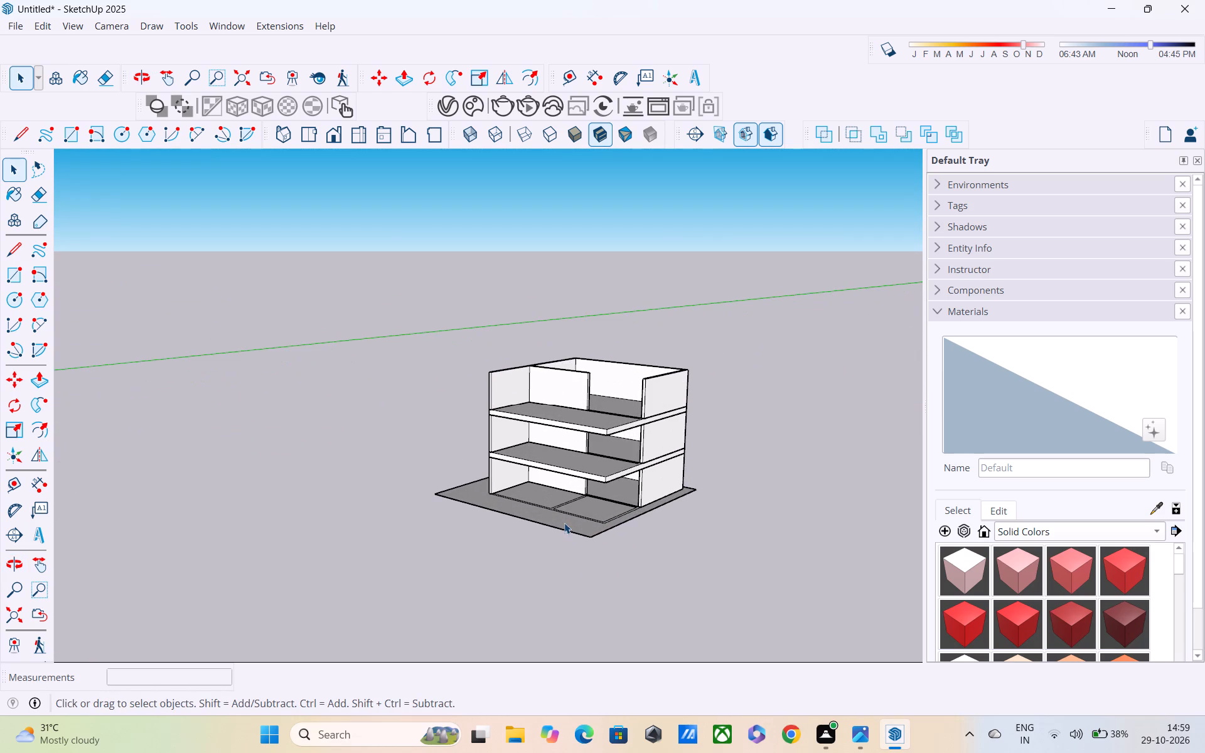
middle_drag(572, 530, 650, 575)
scroll(628, 575, down, 1)
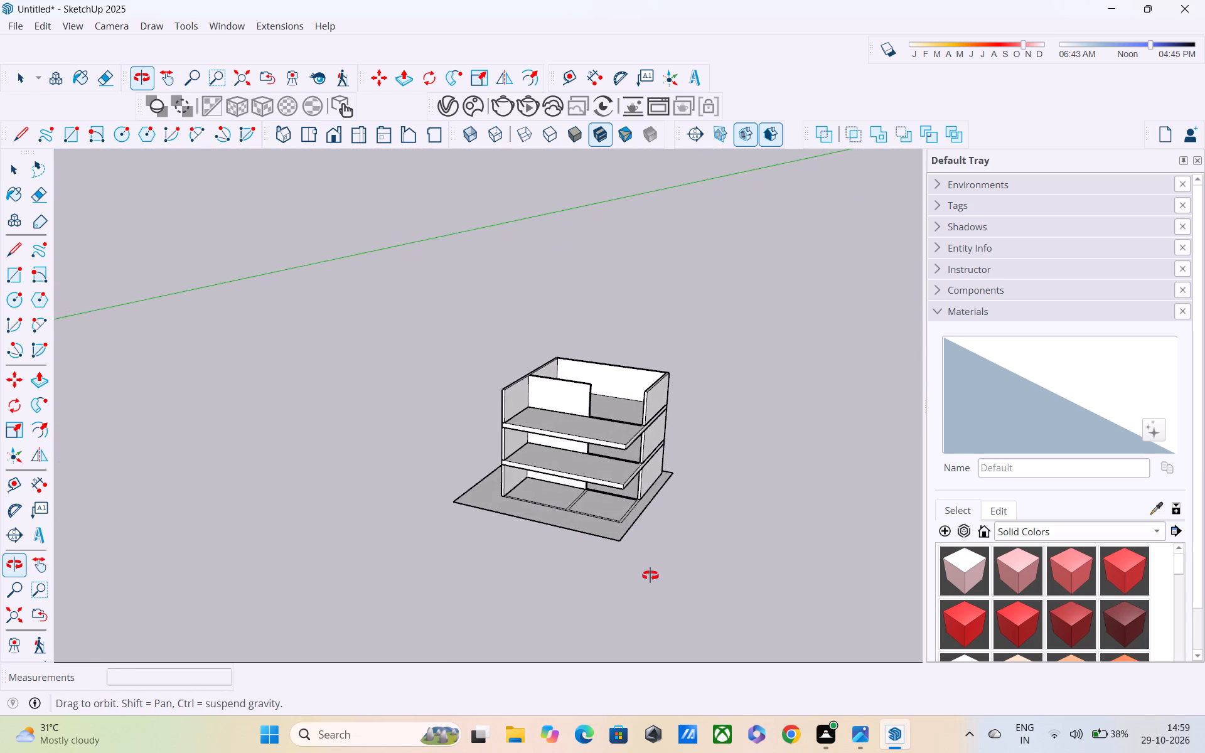
middle_drag(650, 575, 291, 646)
scroll(488, 509, up, 3)
scroll(565, 499, up, 3)
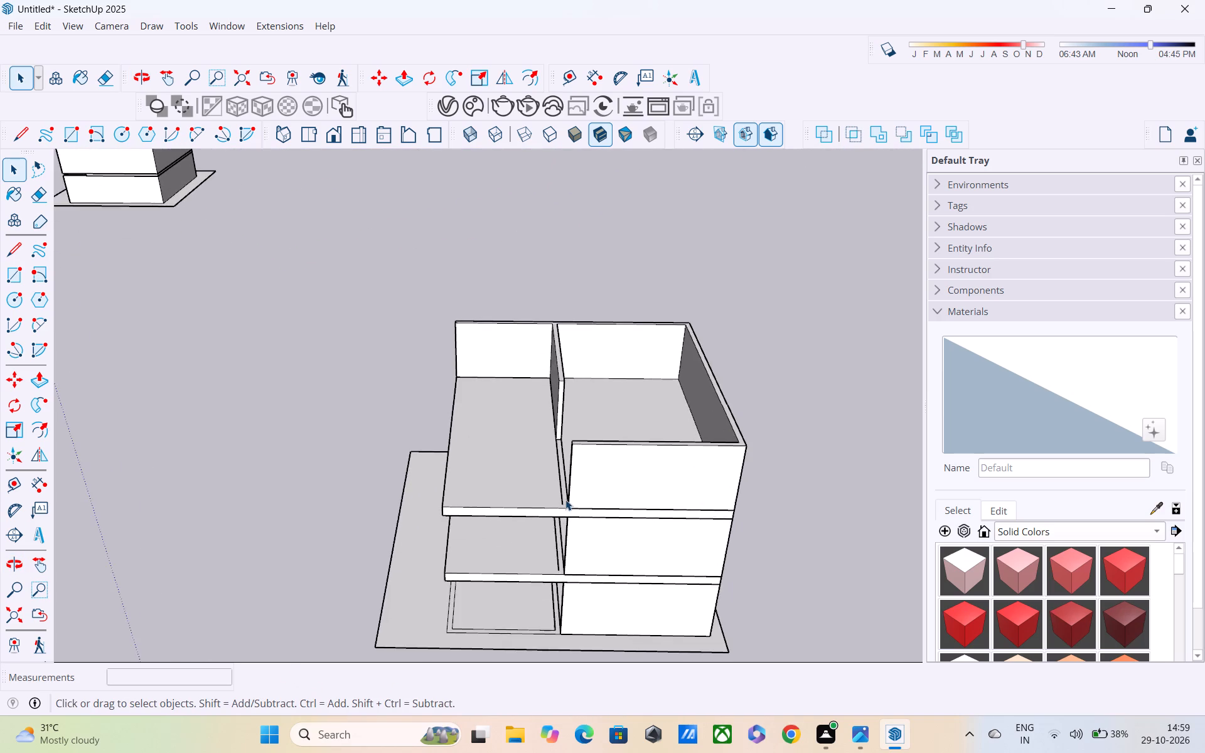
middle_drag(566, 501, 809, 530)
scroll(669, 484, down, 1)
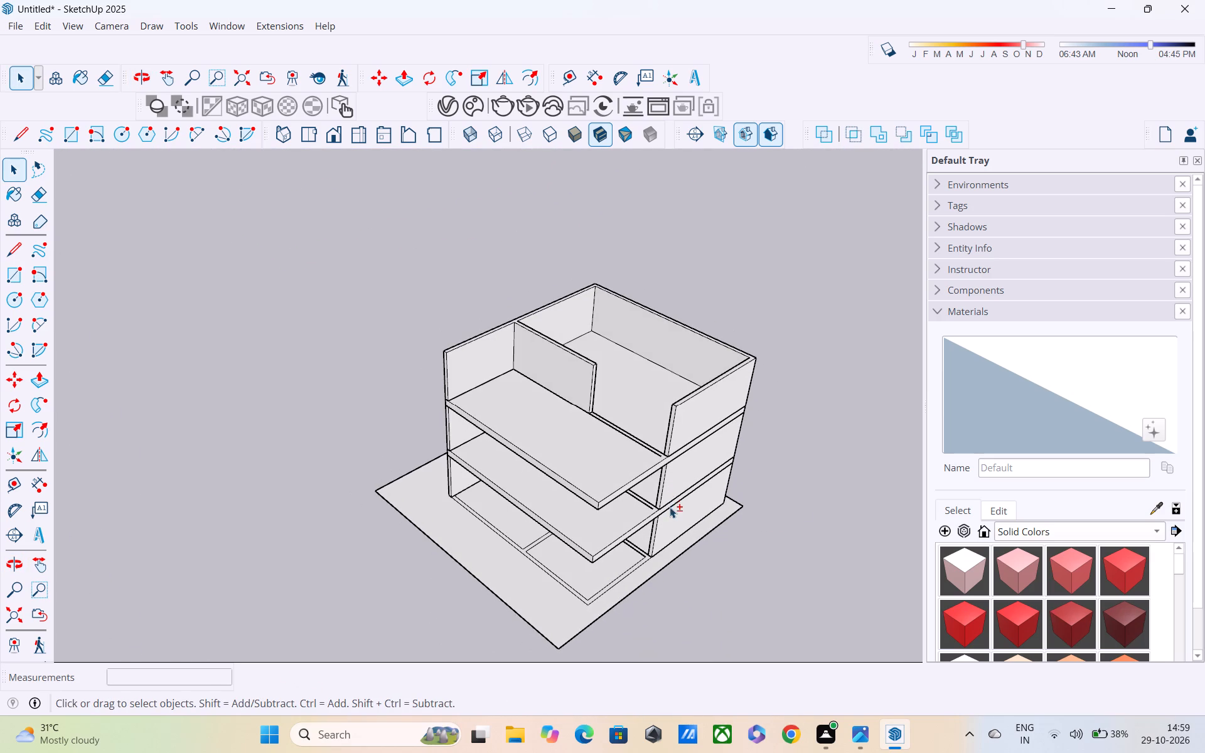
shift+middle_drag(670, 513, 809, 574)
scroll(687, 485, up, 6)
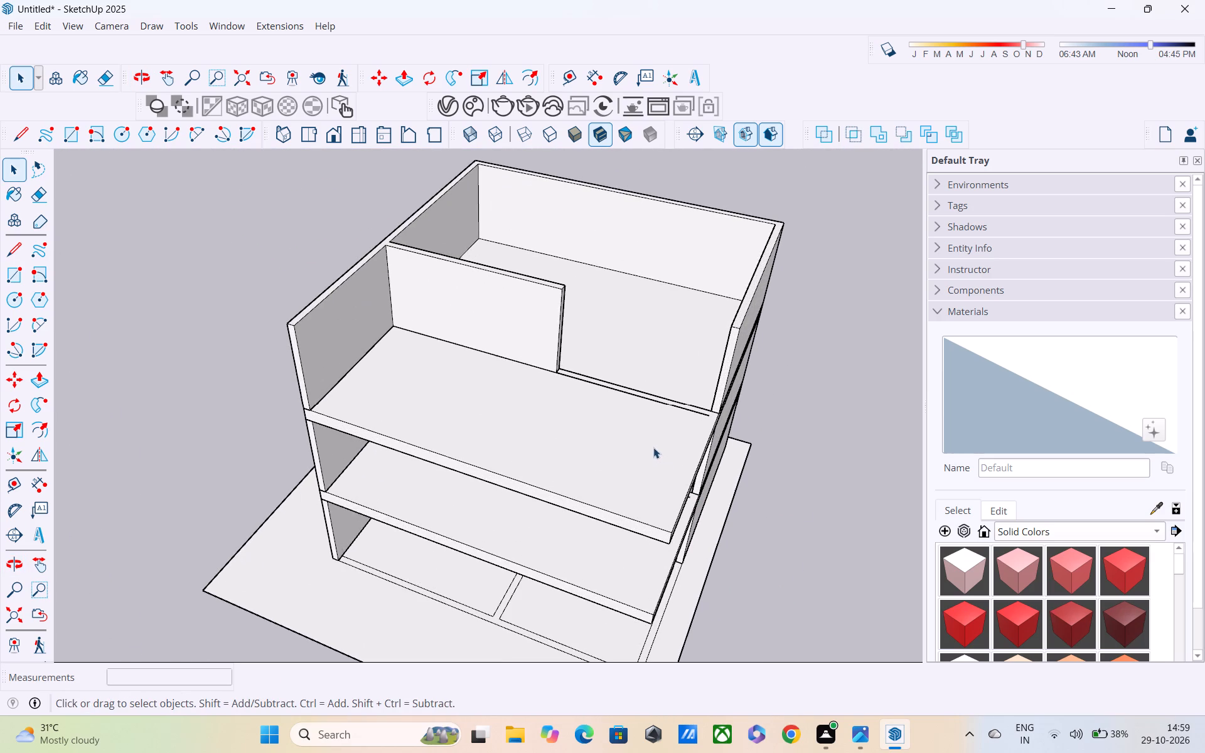
middle_drag(648, 442, 476, 299)
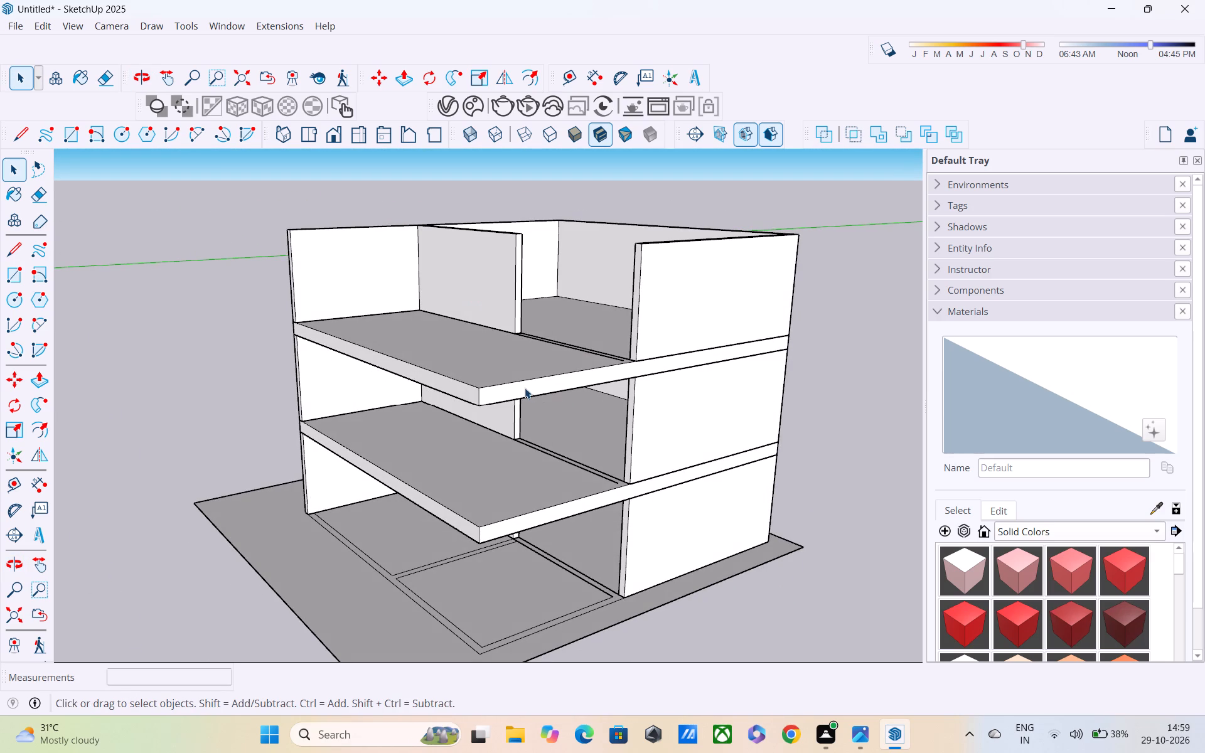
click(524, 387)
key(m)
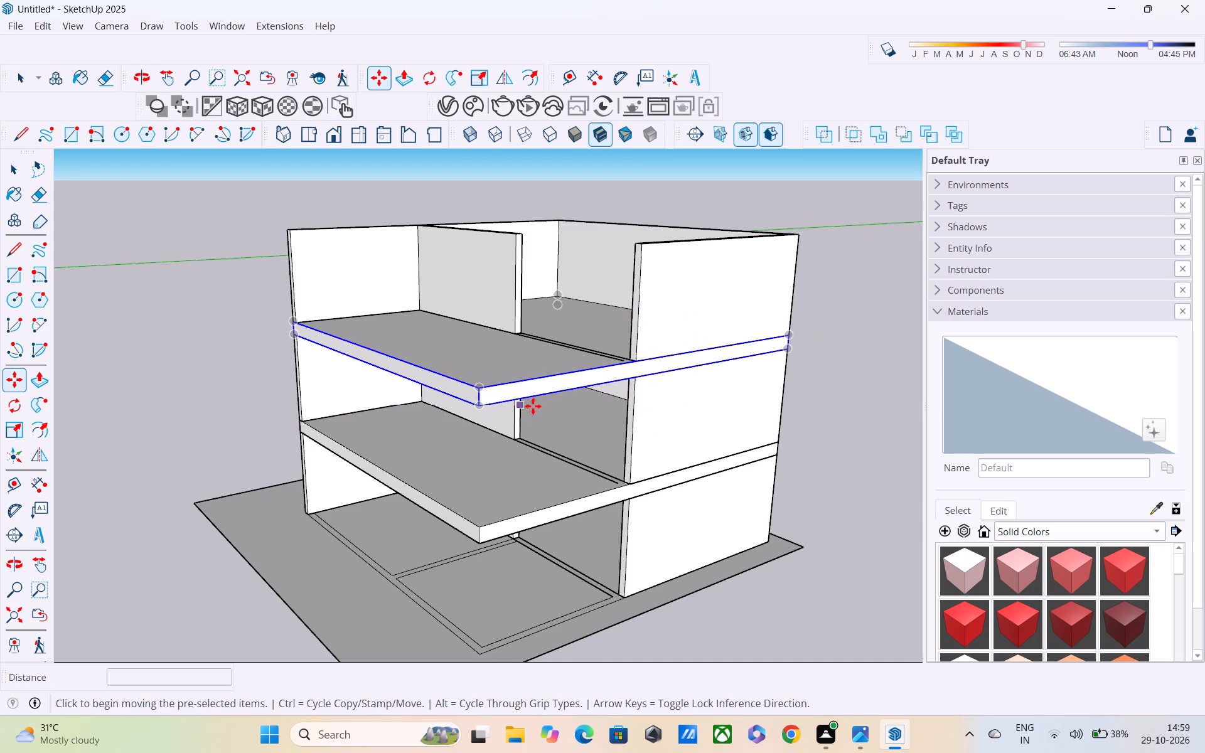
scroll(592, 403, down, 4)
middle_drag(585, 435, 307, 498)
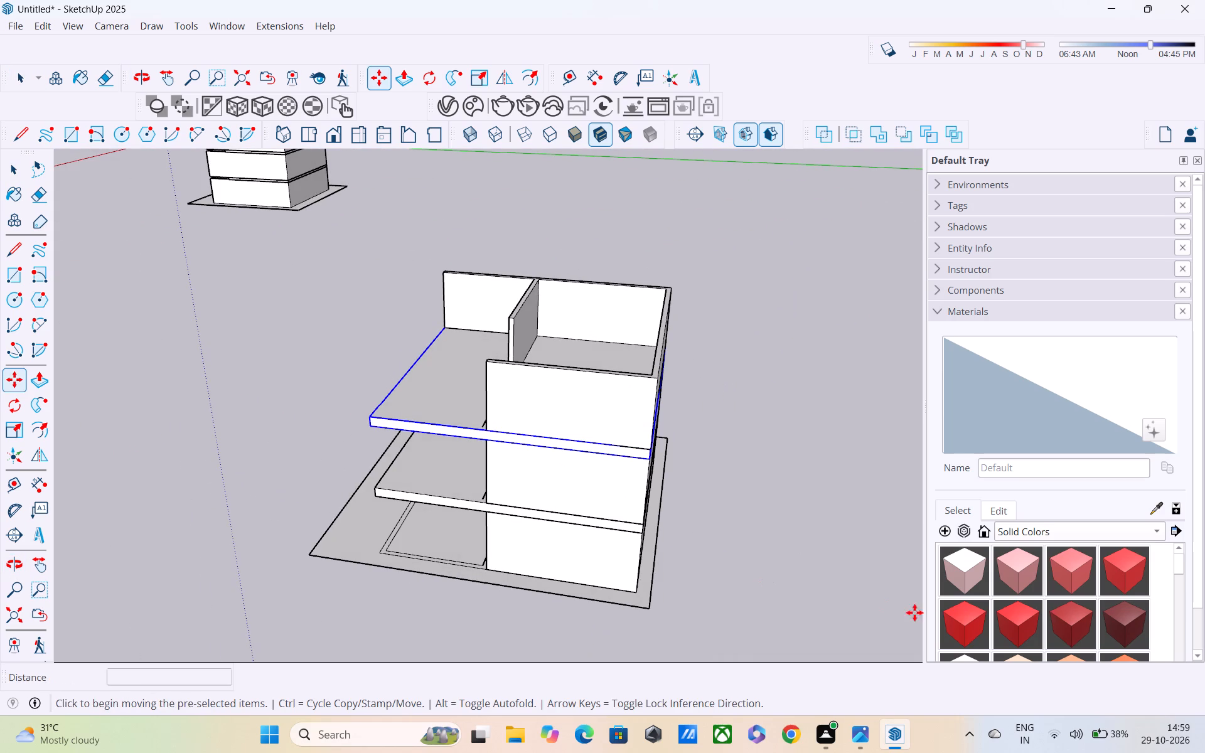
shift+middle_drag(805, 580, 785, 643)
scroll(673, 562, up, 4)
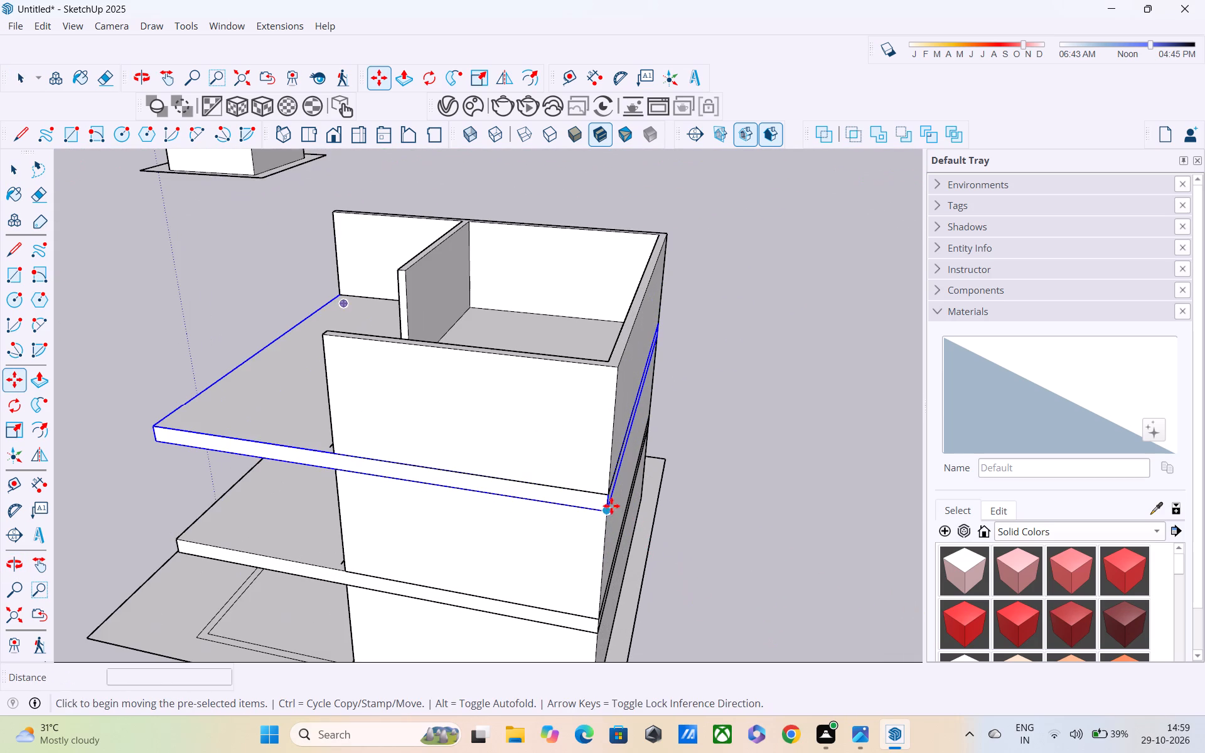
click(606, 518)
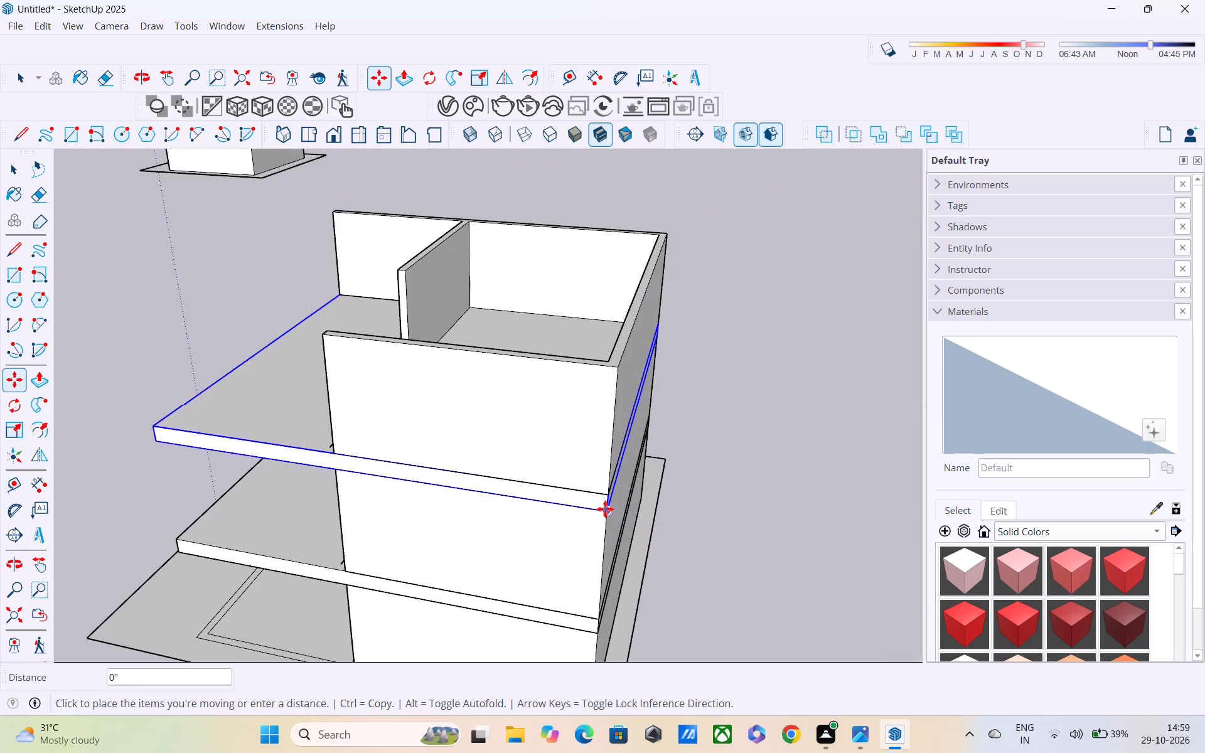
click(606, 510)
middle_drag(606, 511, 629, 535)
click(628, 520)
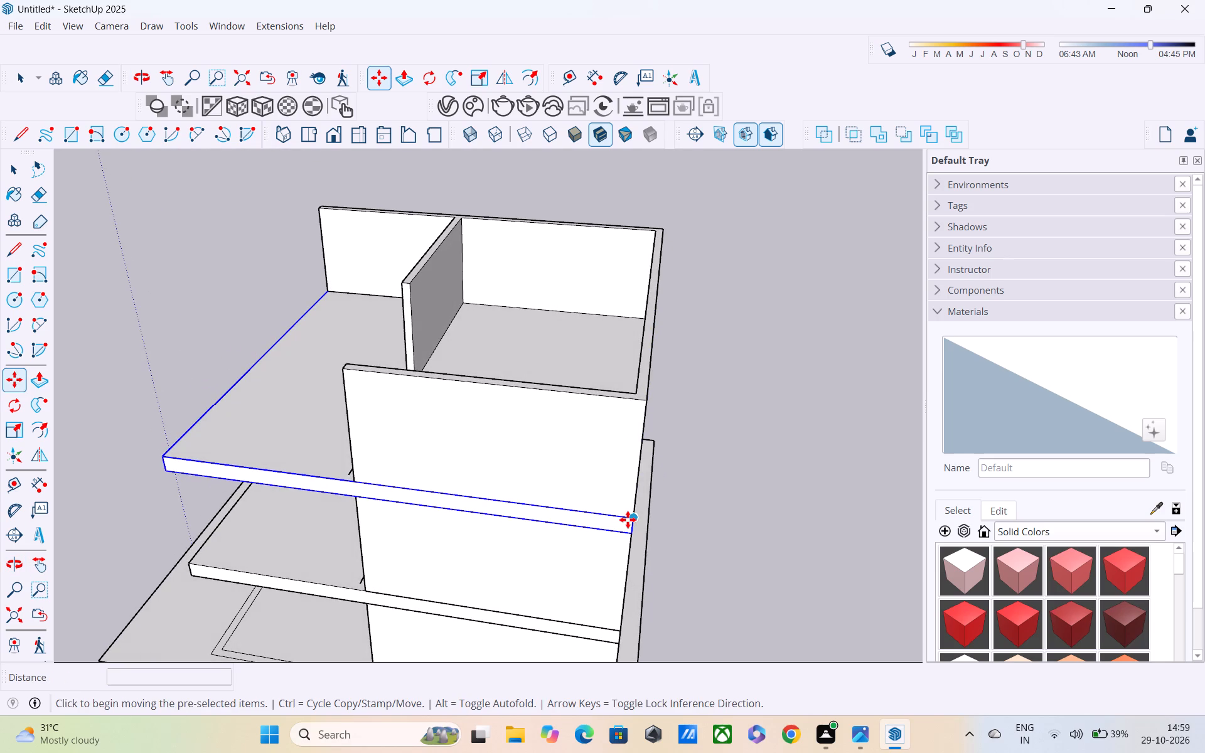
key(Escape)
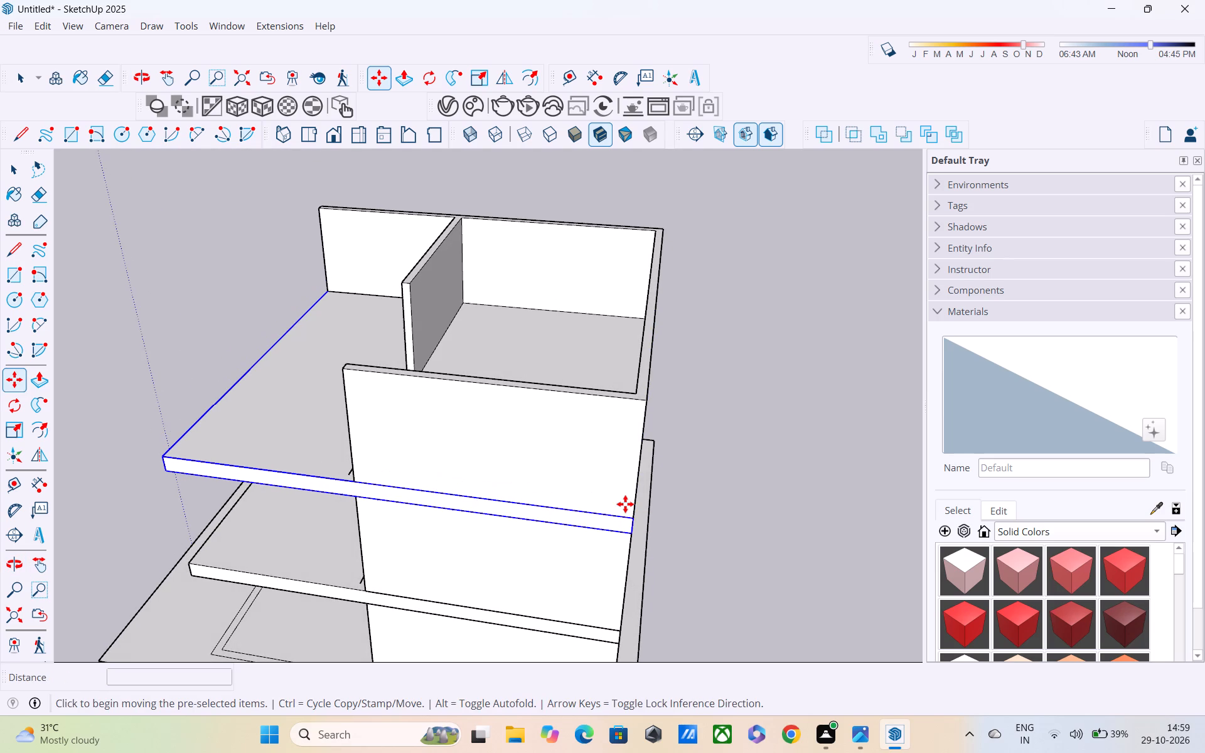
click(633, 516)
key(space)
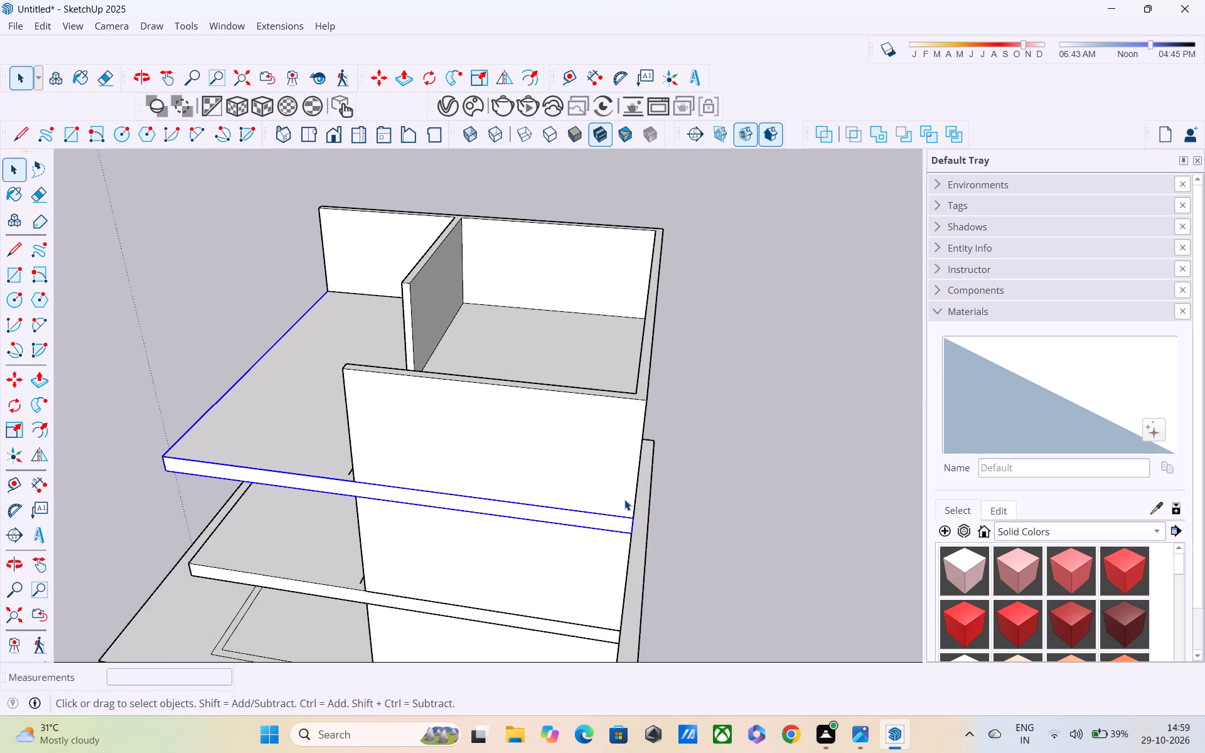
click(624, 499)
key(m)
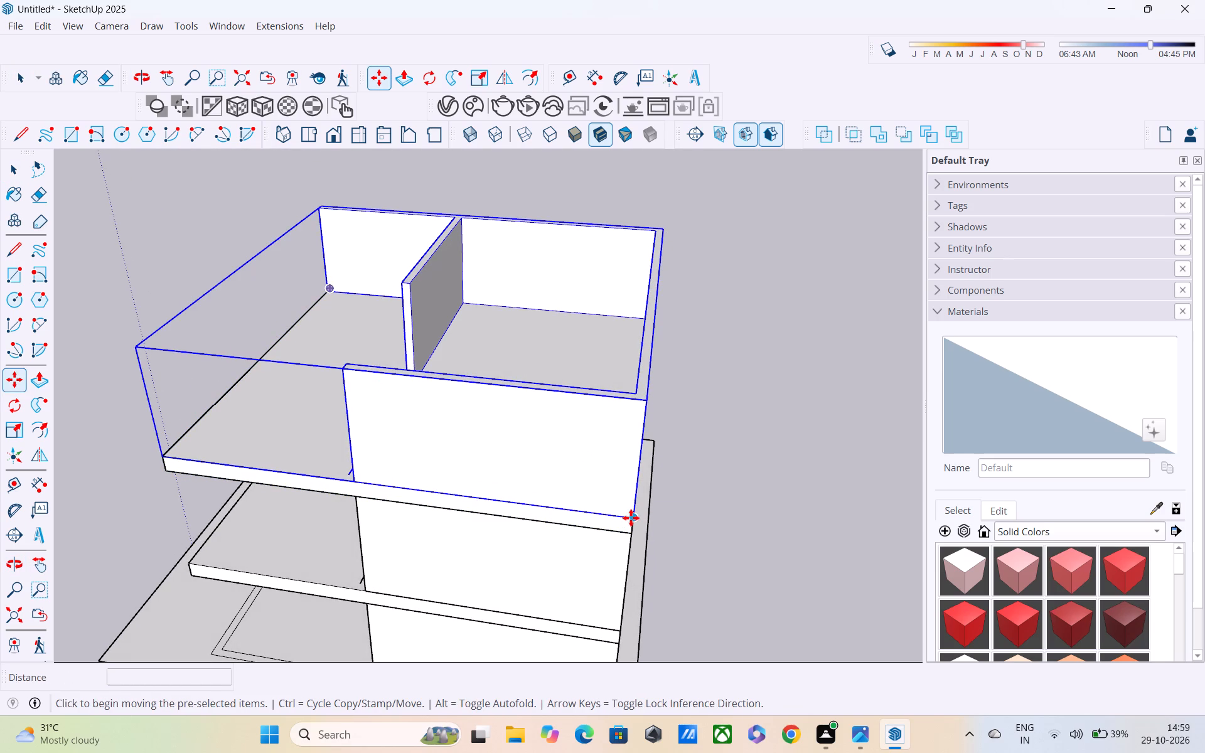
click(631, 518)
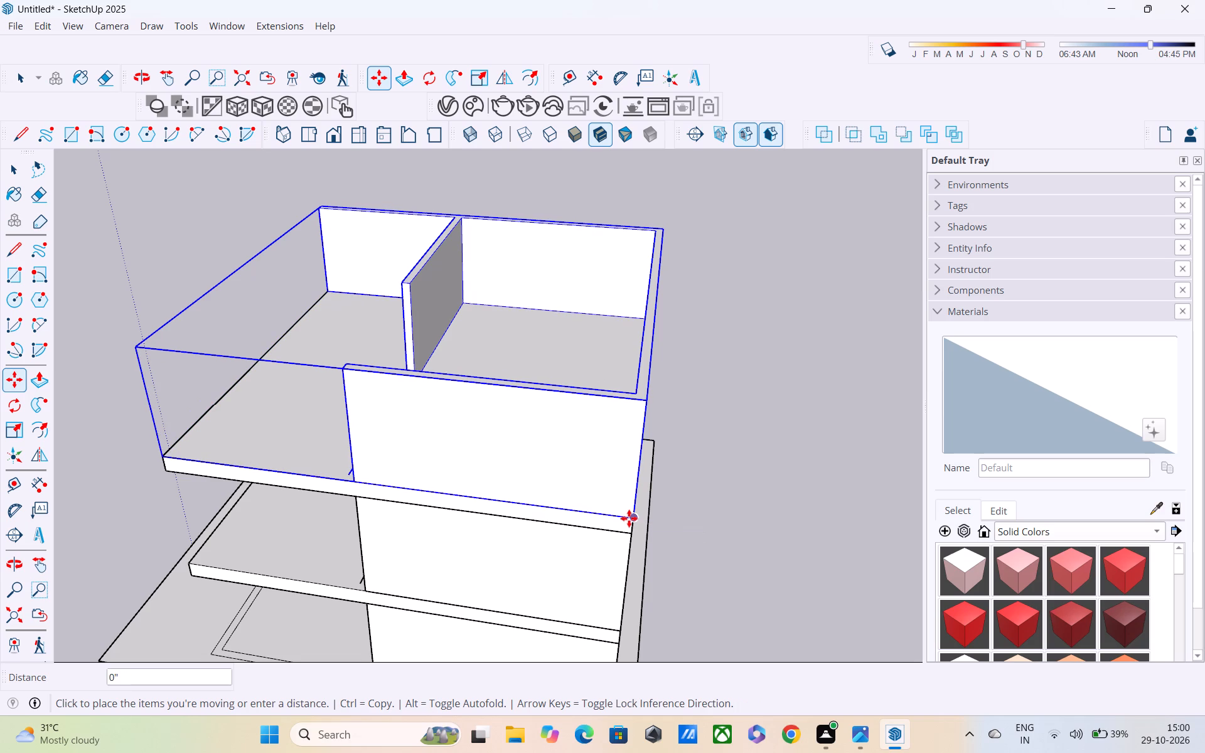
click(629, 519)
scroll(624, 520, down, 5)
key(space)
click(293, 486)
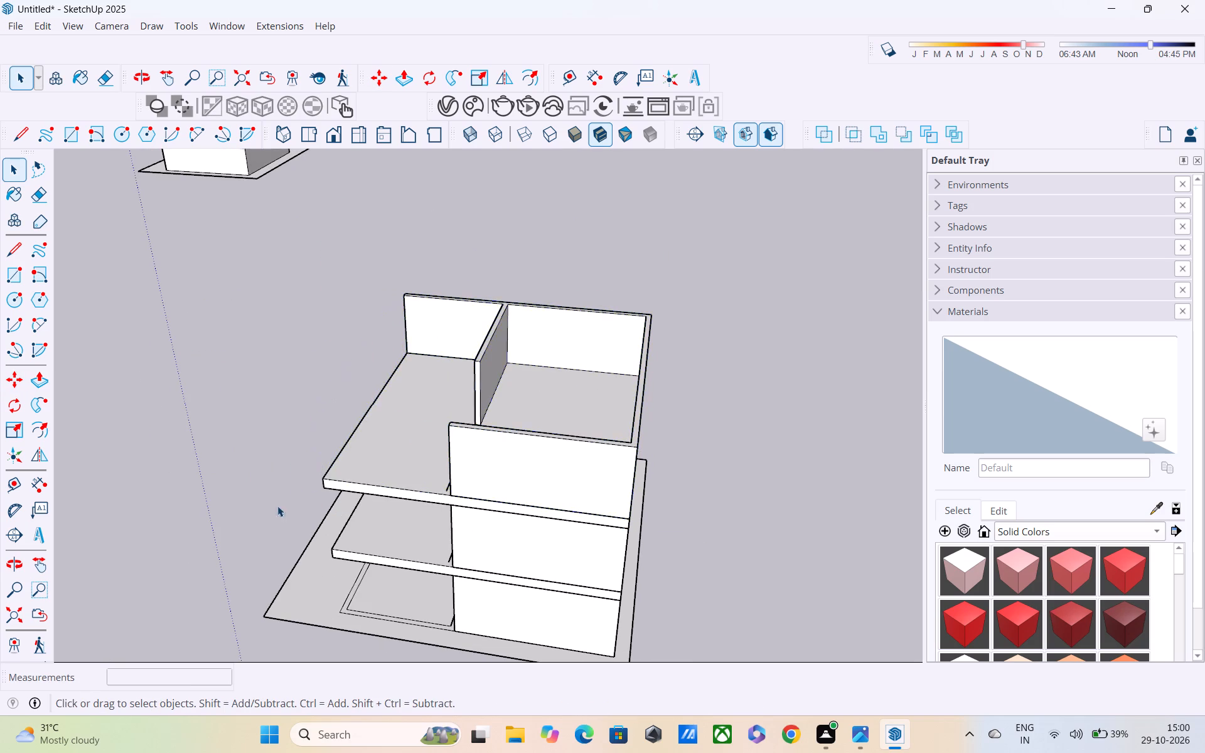
Examine the open front of the three-storey model and the wall outlines on its ground floor.
middle_drag(269, 517, 641, 494)
scroll(649, 484, up, 1)
scroll(650, 483, down, 10)
middle_drag(579, 541, 608, 506)
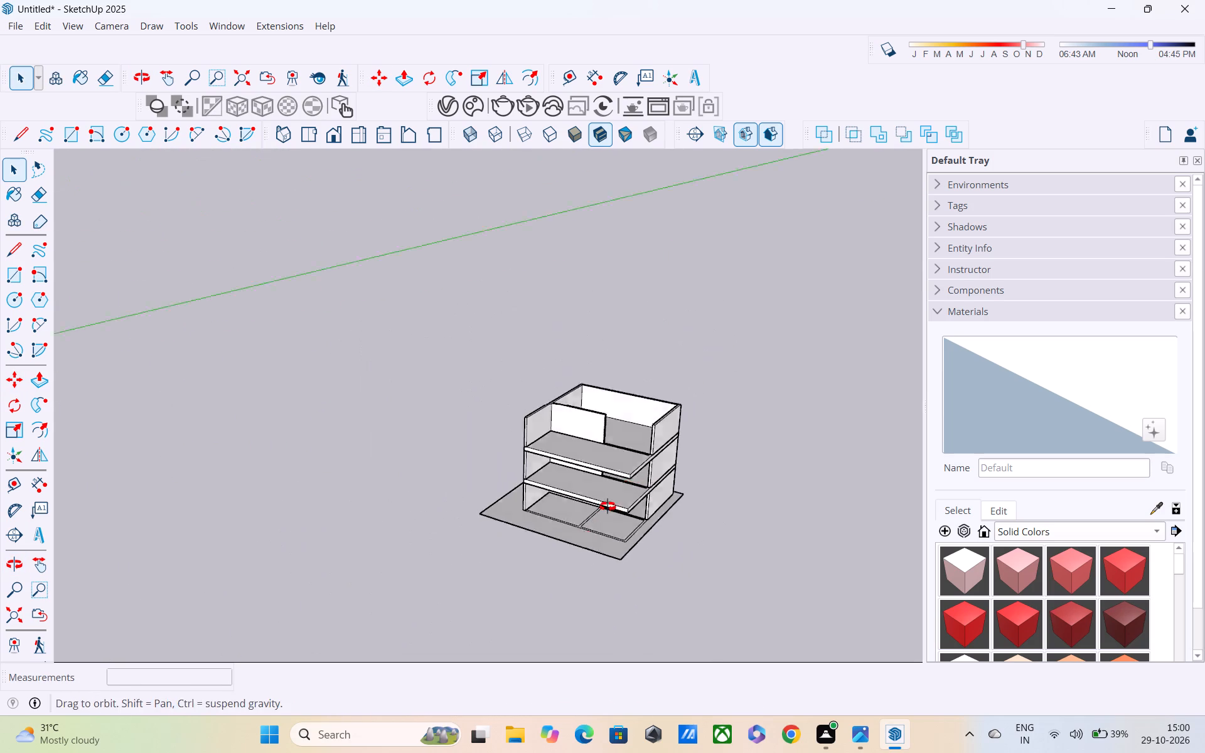
middle_drag(608, 506, 668, 429)
scroll(658, 468, up, 4)
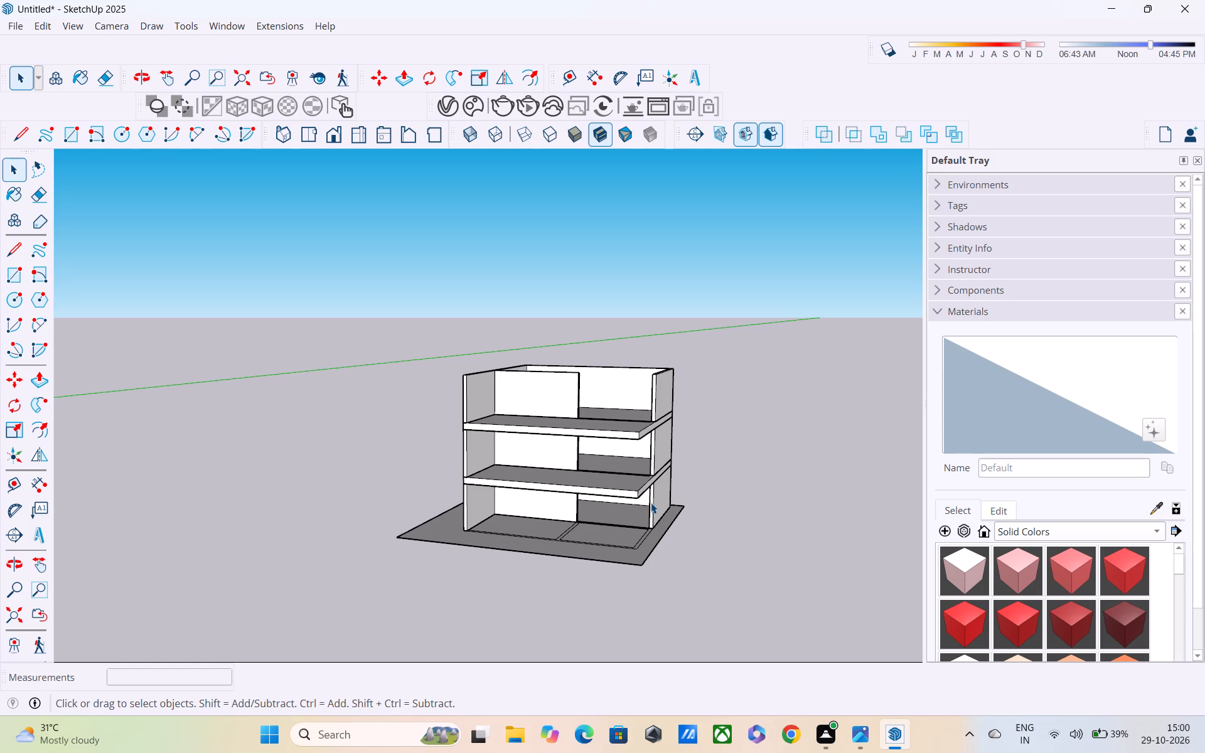
scroll(651, 503, down, 3)
middle_drag(670, 513, 629, 555)
scroll(638, 516, up, 5)
middle_drag(637, 496, 628, 594)
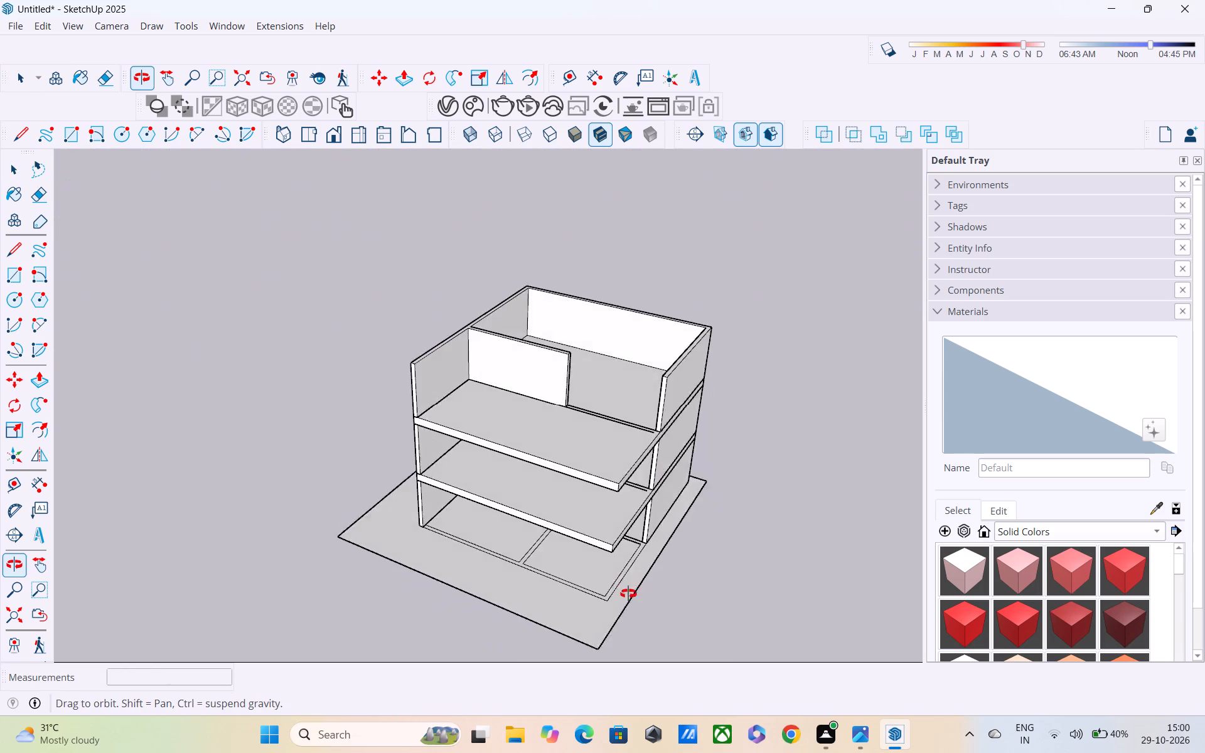
middle_drag(628, 594, 646, 621)
middle_drag(602, 422, 711, 388)
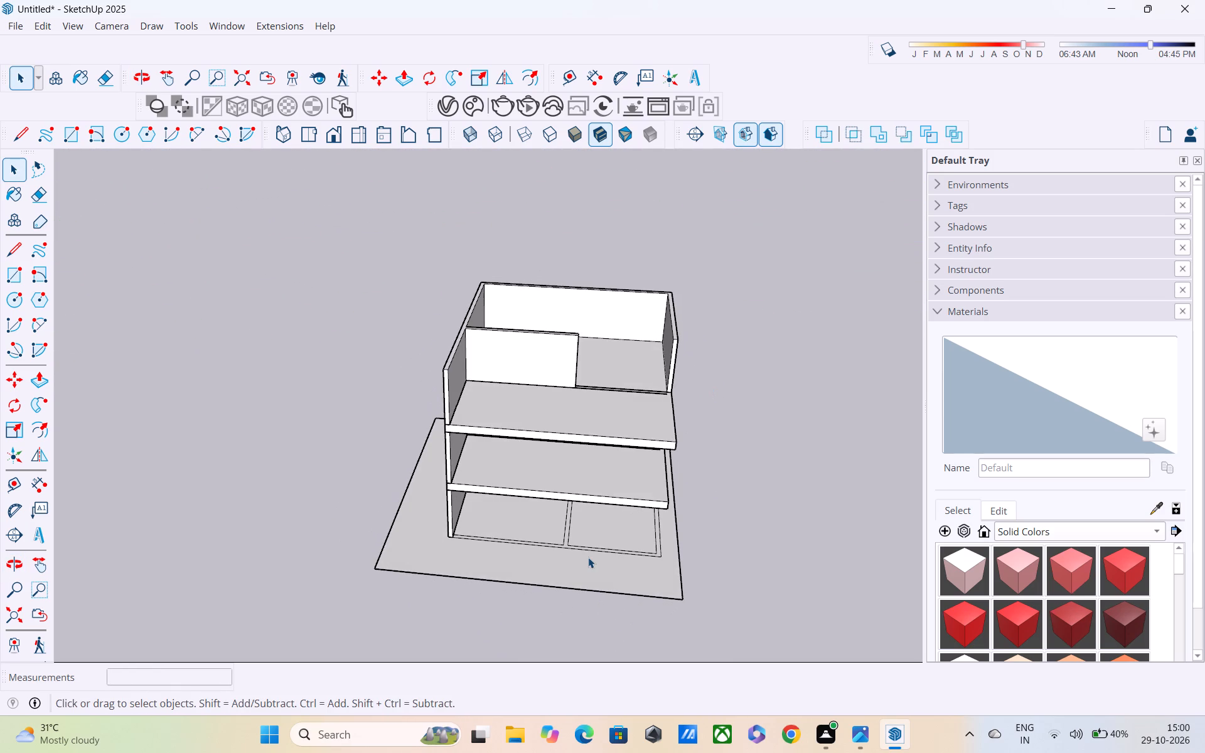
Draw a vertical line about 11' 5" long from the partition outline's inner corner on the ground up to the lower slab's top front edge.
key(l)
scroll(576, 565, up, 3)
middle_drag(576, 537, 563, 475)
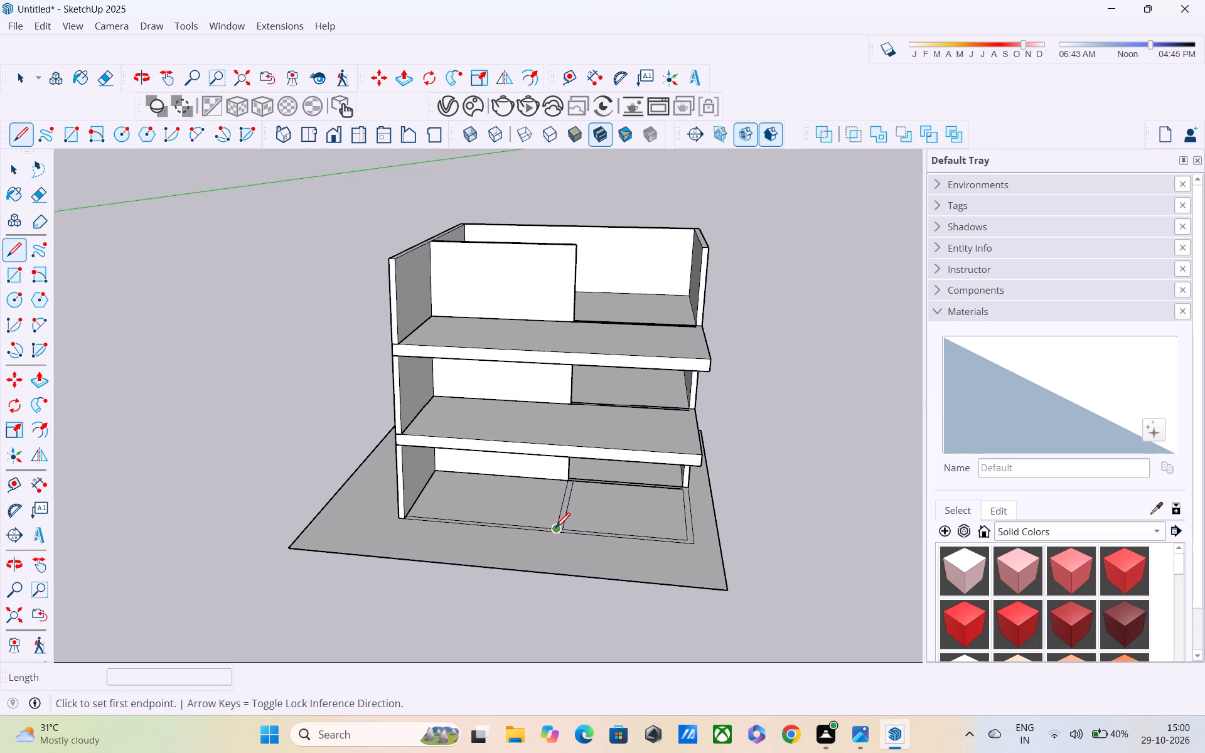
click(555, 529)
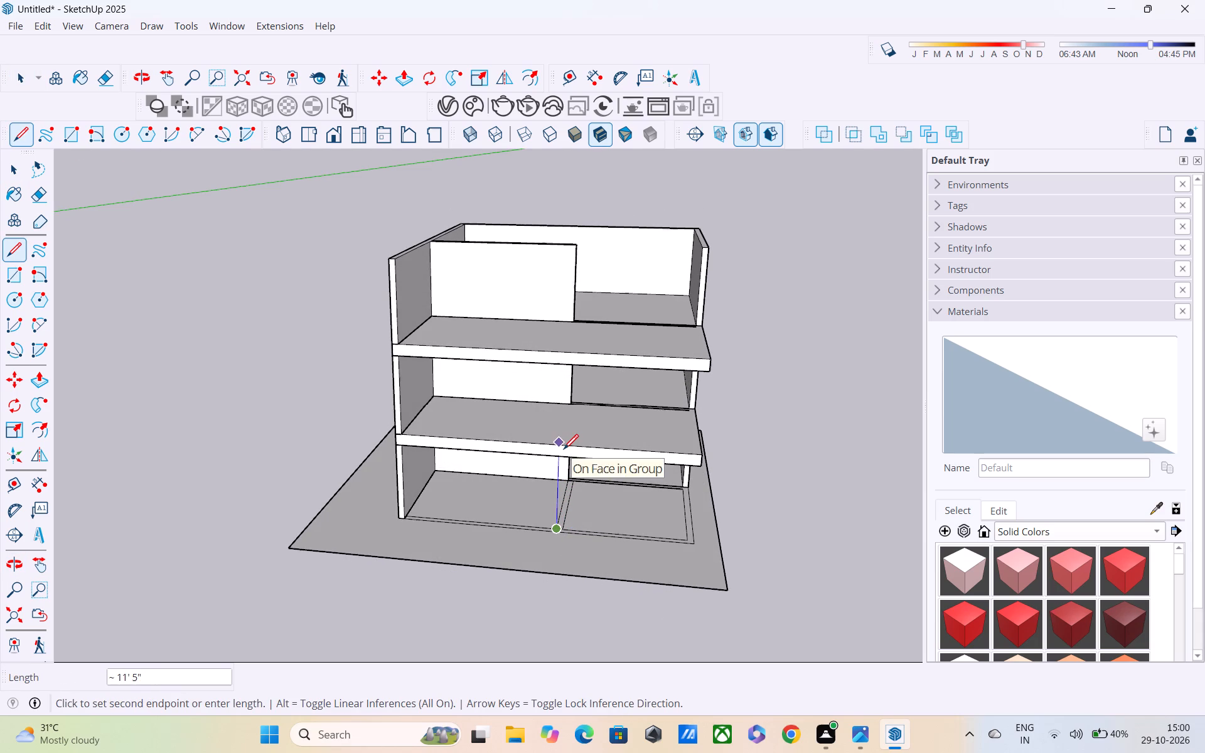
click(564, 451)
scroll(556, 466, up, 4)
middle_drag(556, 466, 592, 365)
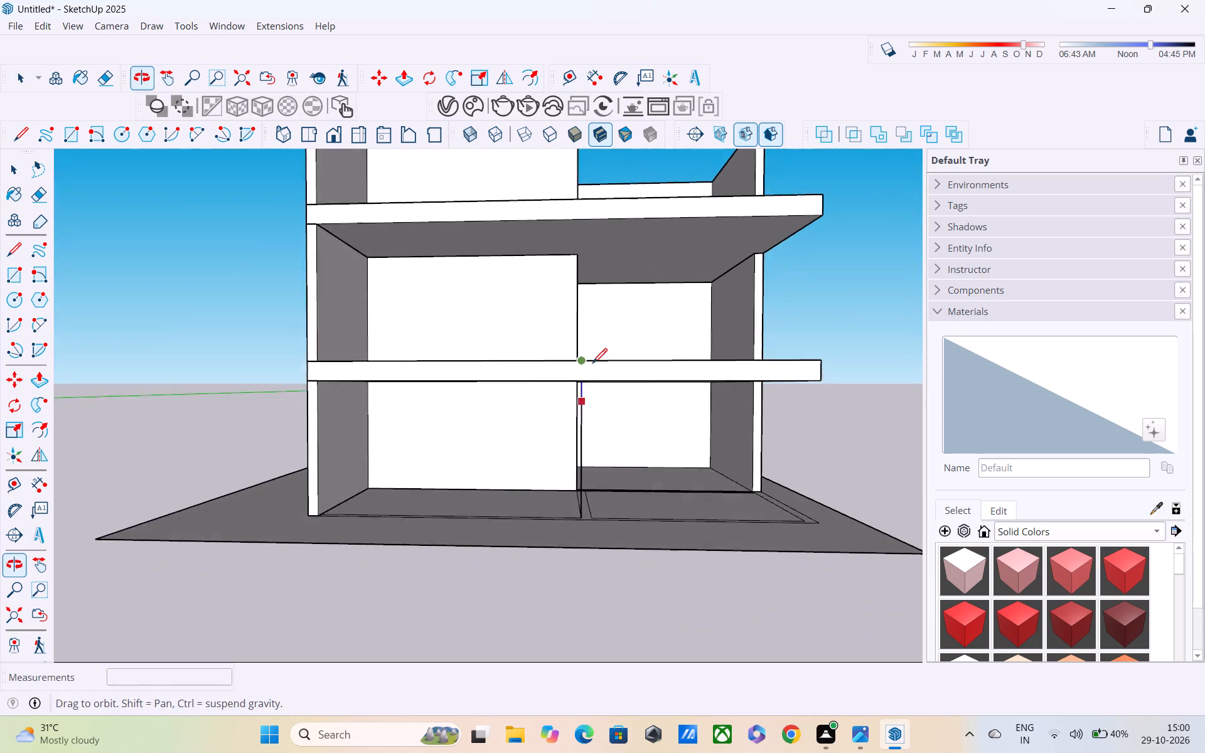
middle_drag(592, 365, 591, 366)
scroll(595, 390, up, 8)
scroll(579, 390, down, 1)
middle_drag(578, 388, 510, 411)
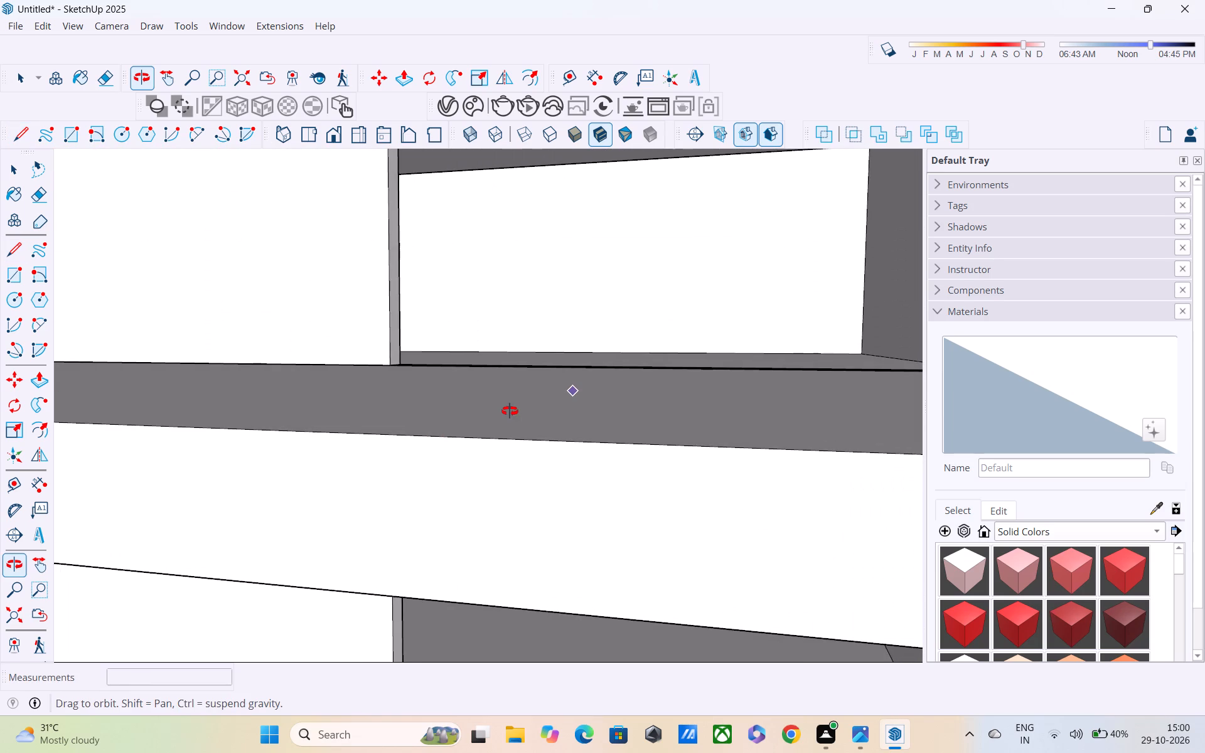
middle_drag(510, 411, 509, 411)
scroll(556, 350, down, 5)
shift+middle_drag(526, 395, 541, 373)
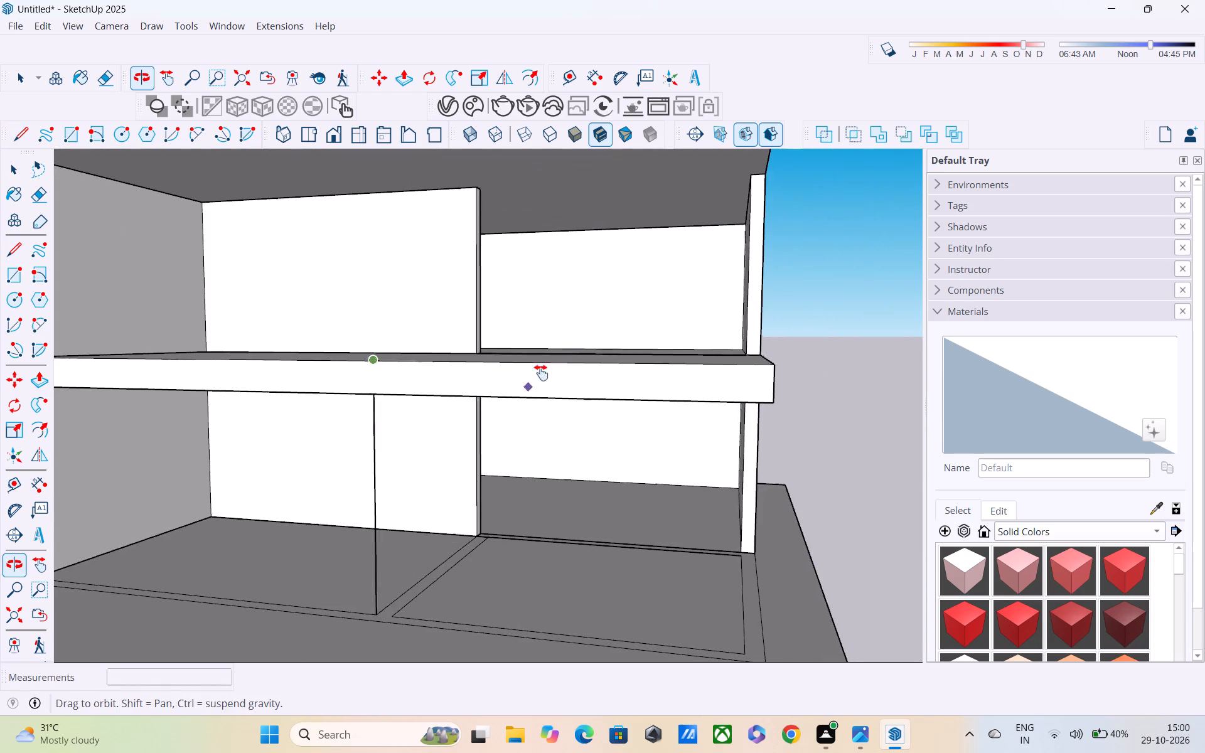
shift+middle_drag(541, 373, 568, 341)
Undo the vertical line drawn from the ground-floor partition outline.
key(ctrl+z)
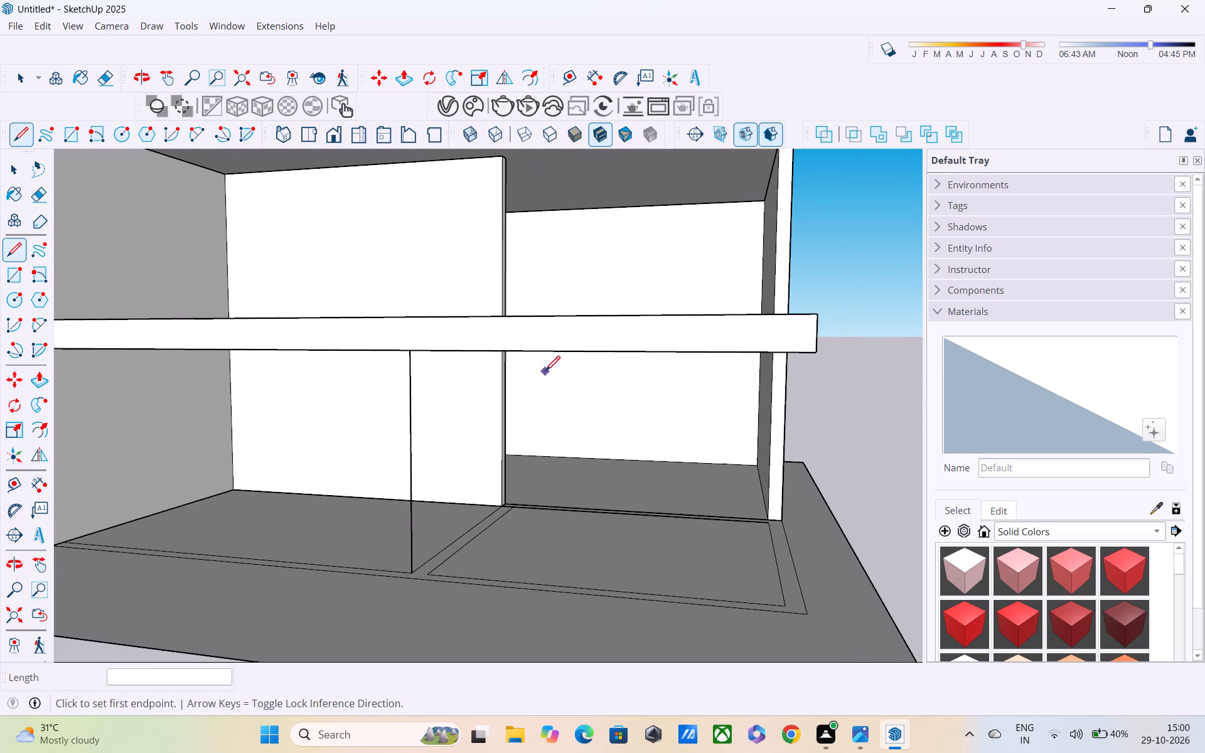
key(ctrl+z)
Draw a 9" line across the ground-floor front wall outline, from the partition's inner corner to the outer edge.
scroll(428, 578, up, 2)
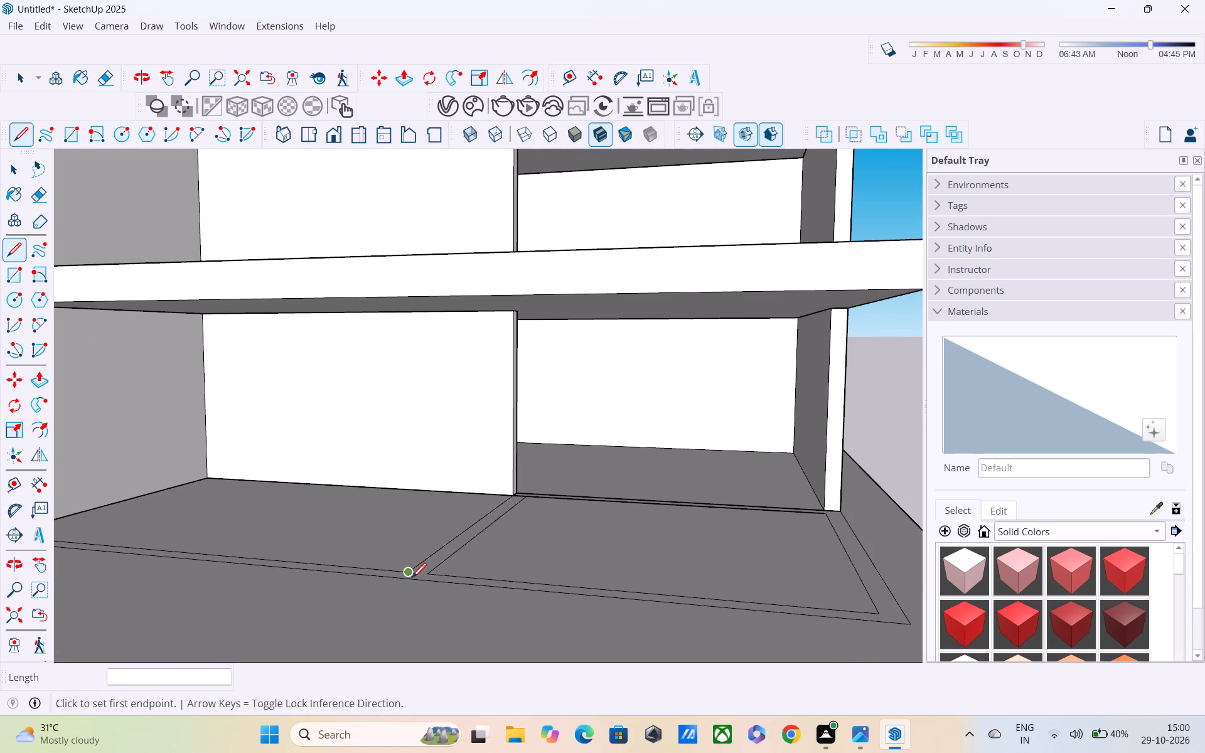
click(410, 574)
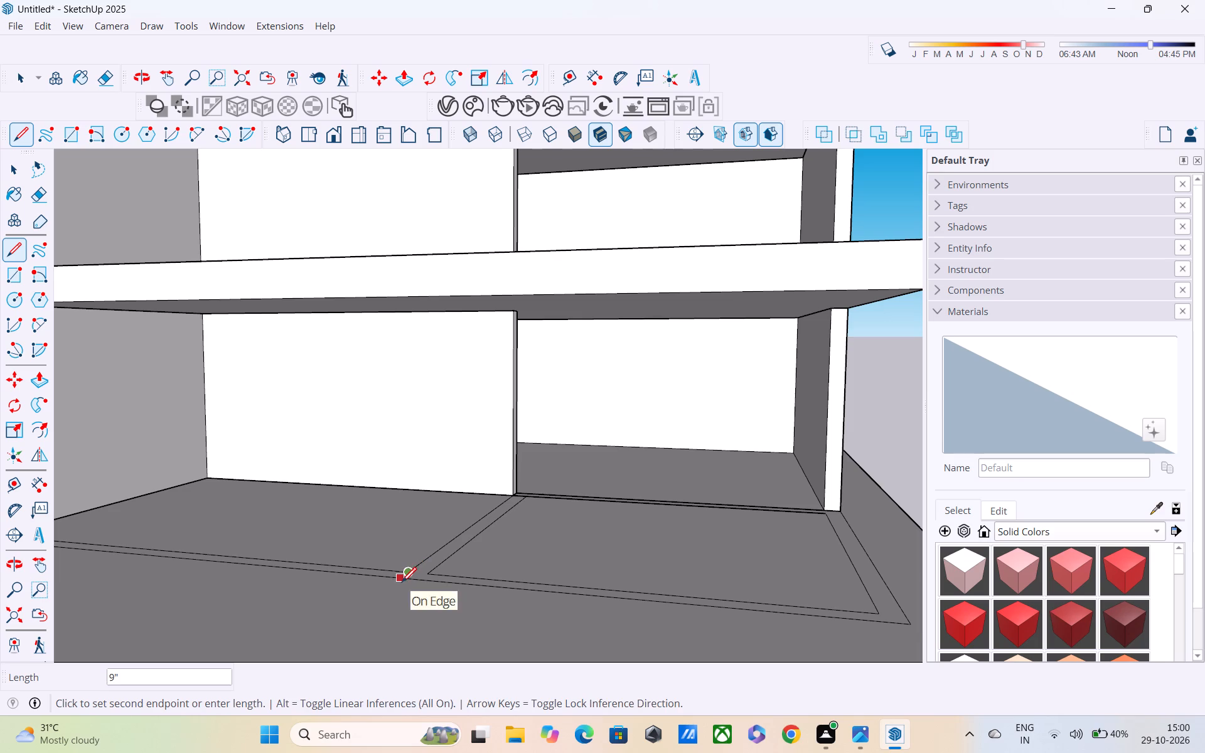
scroll(402, 584, up, 5)
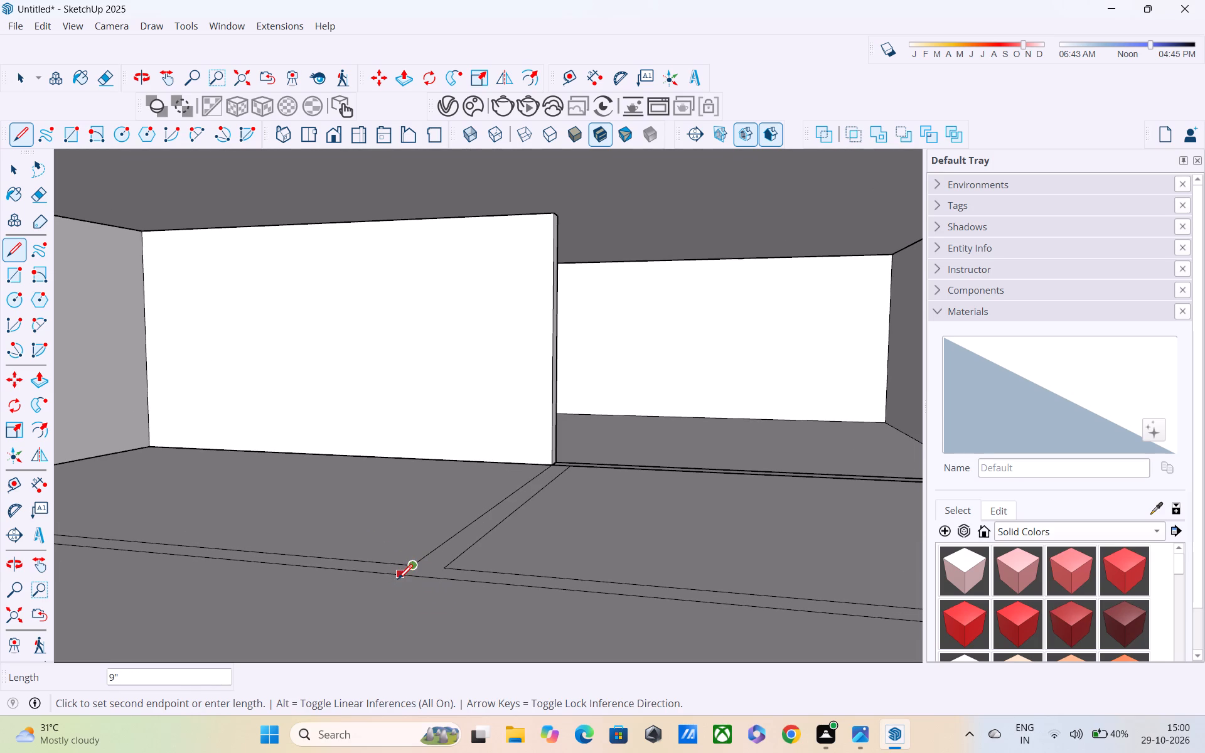
click(398, 580)
Draw a vertical line about 1' 5" long across the lower slab's front face, in line with the ground partition outline's corner.
scroll(402, 516, down, 5)
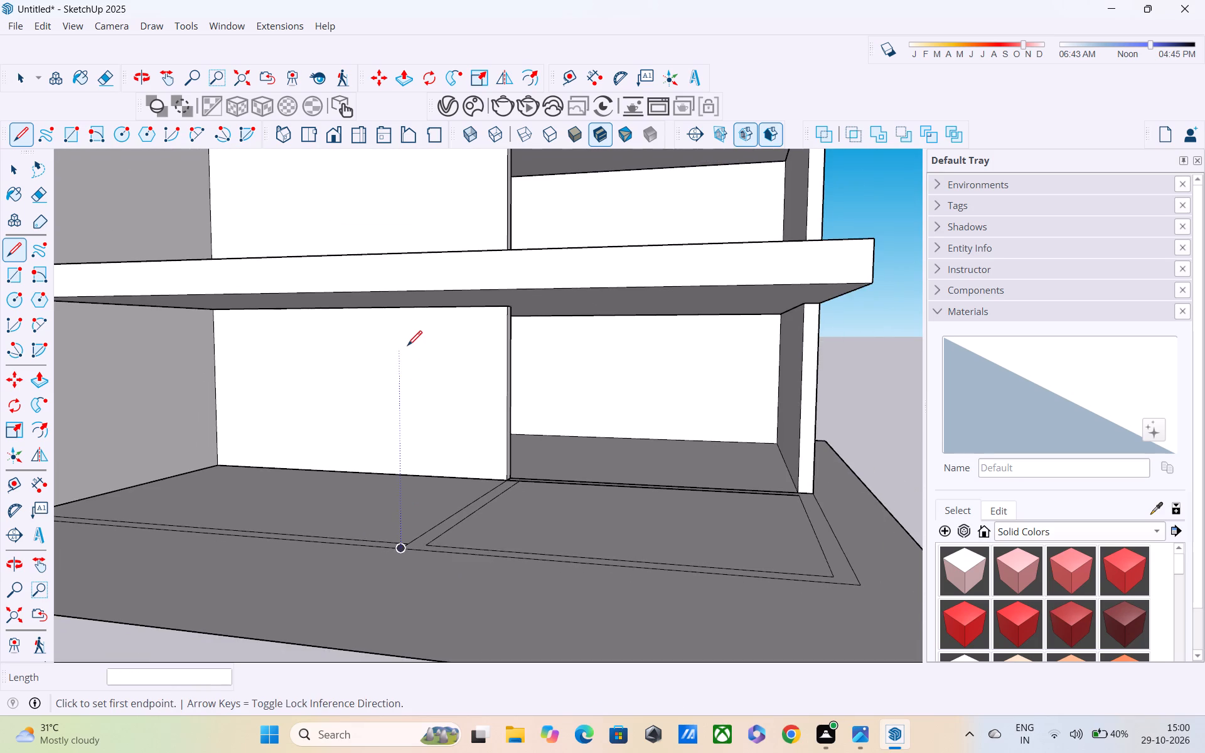
scroll(407, 347, down, 4)
shift+middle_drag(406, 352, 417, 420)
scroll(417, 420, up, 1)
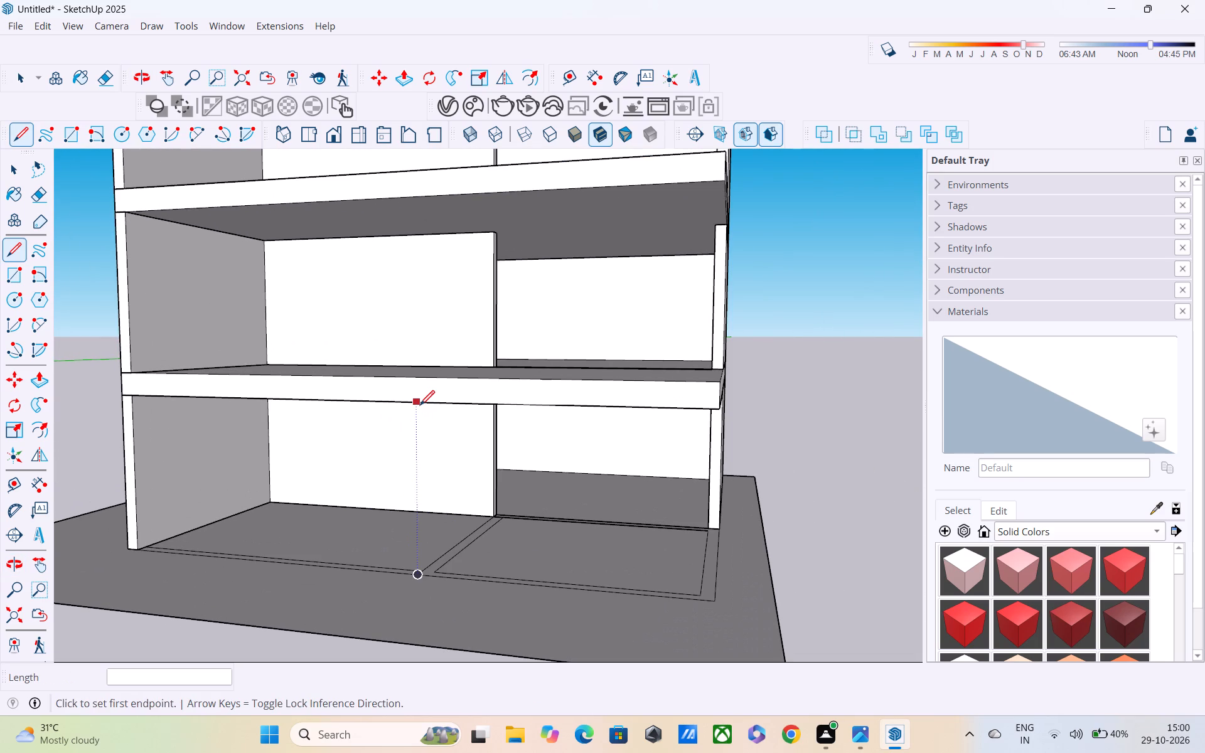
click(420, 407)
click(415, 404)
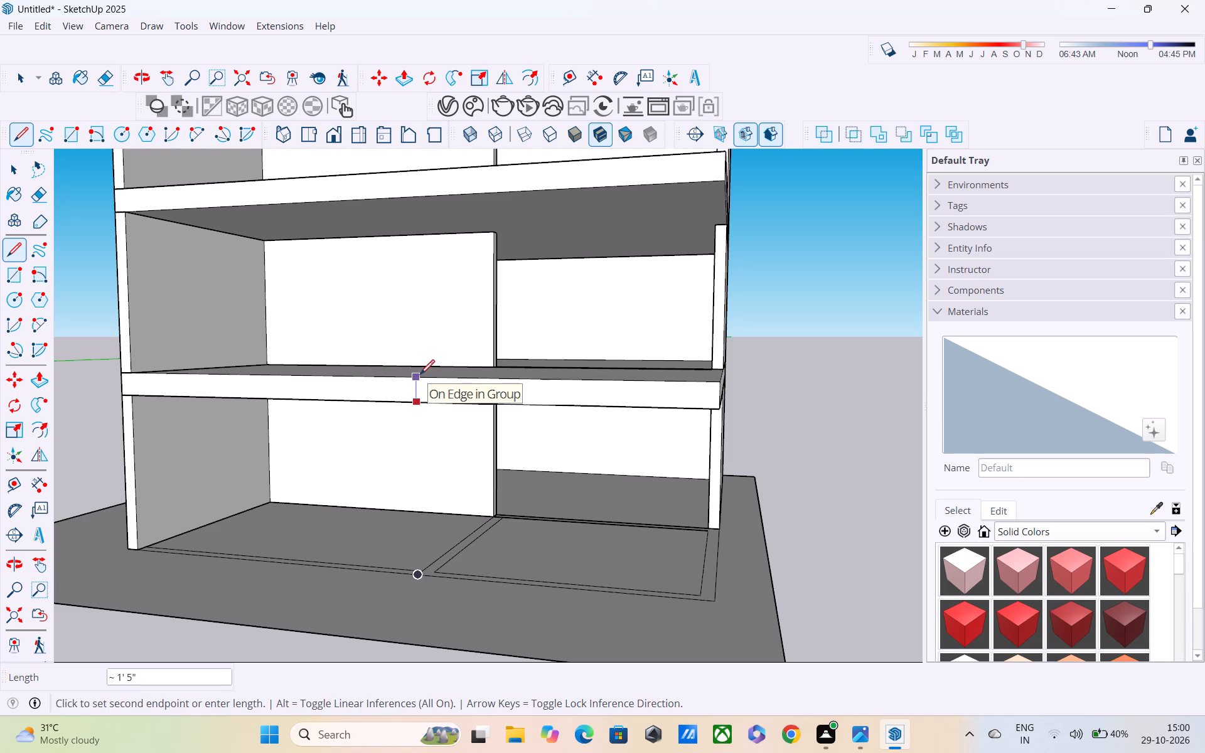
click(420, 376)
middle_drag(417, 385, 455, 460)
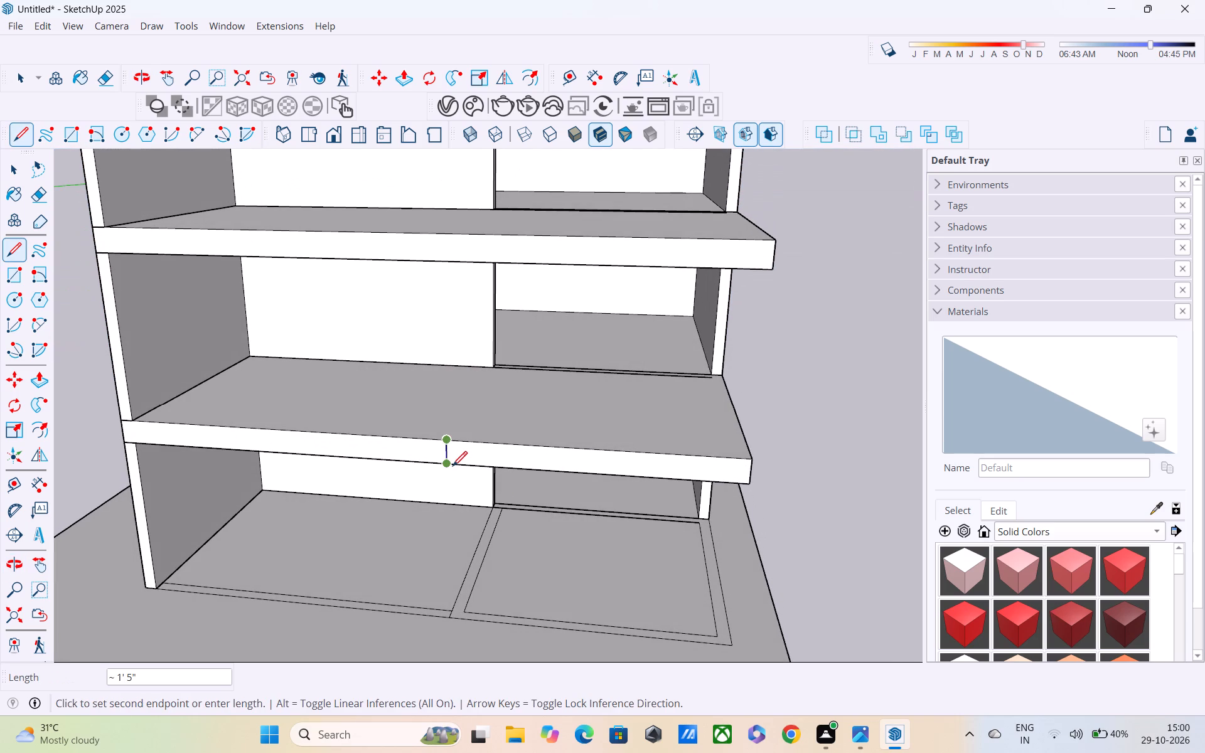
key(ctrl+z)
Copy the vertical line on the lower slab's front face 9" along the slab's bottom edge, away from the side wall.
scroll(451, 468, up, 2)
key(space)
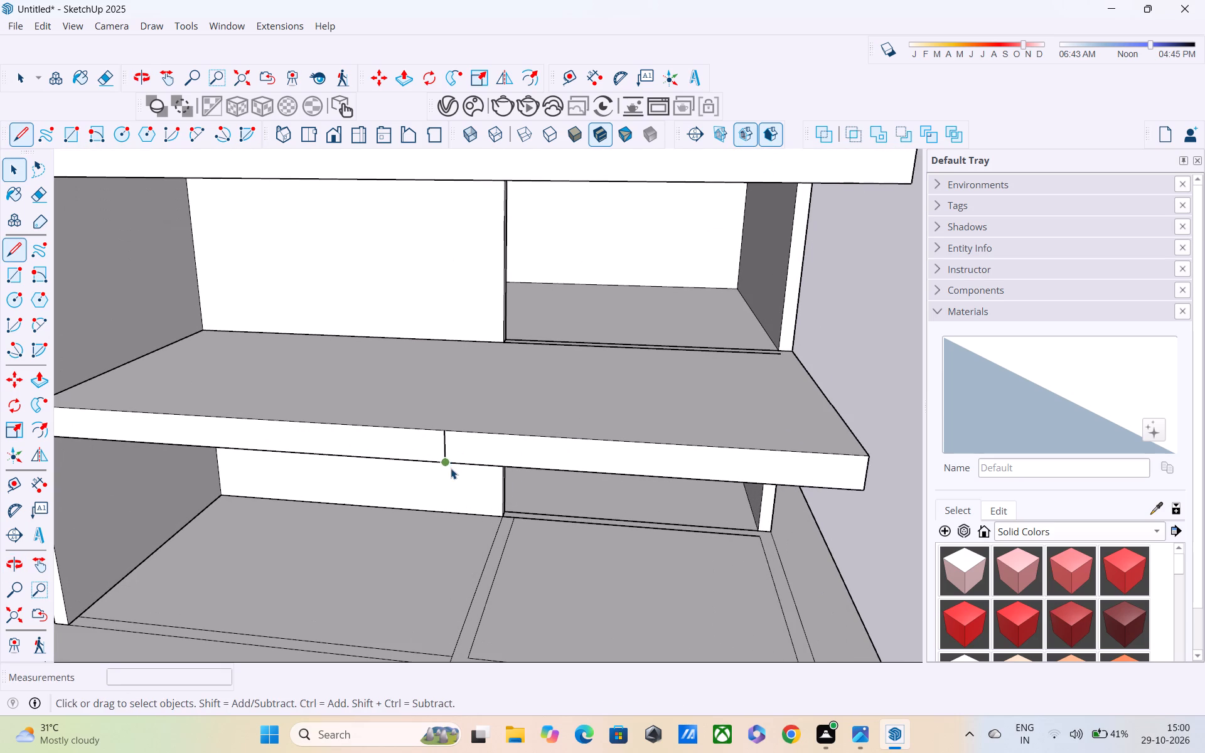
scroll(438, 434, up, 2)
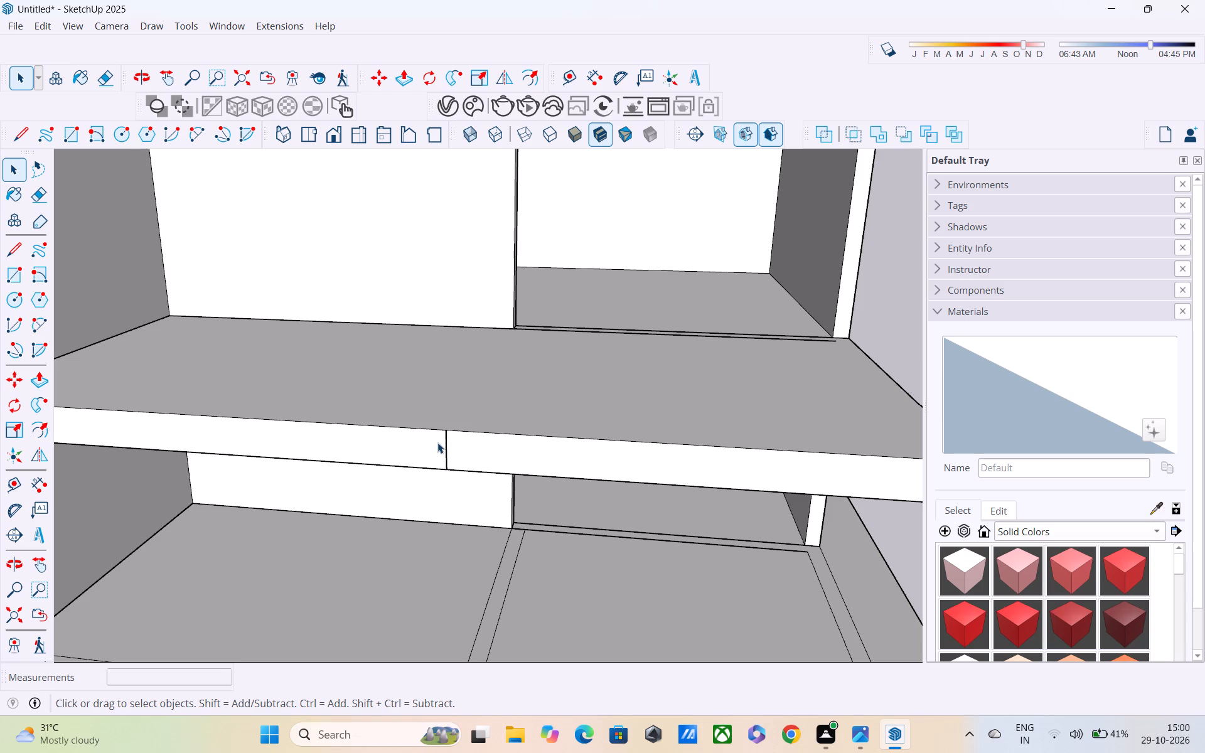
click(445, 435)
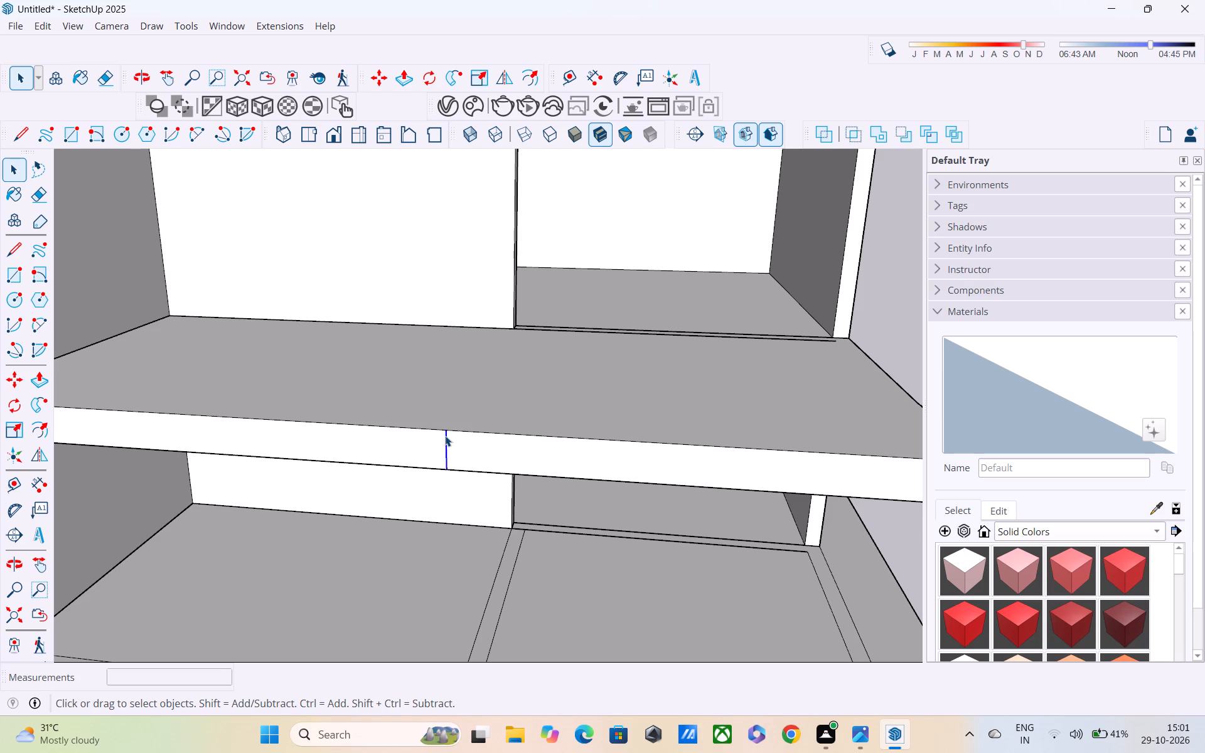
key(m)
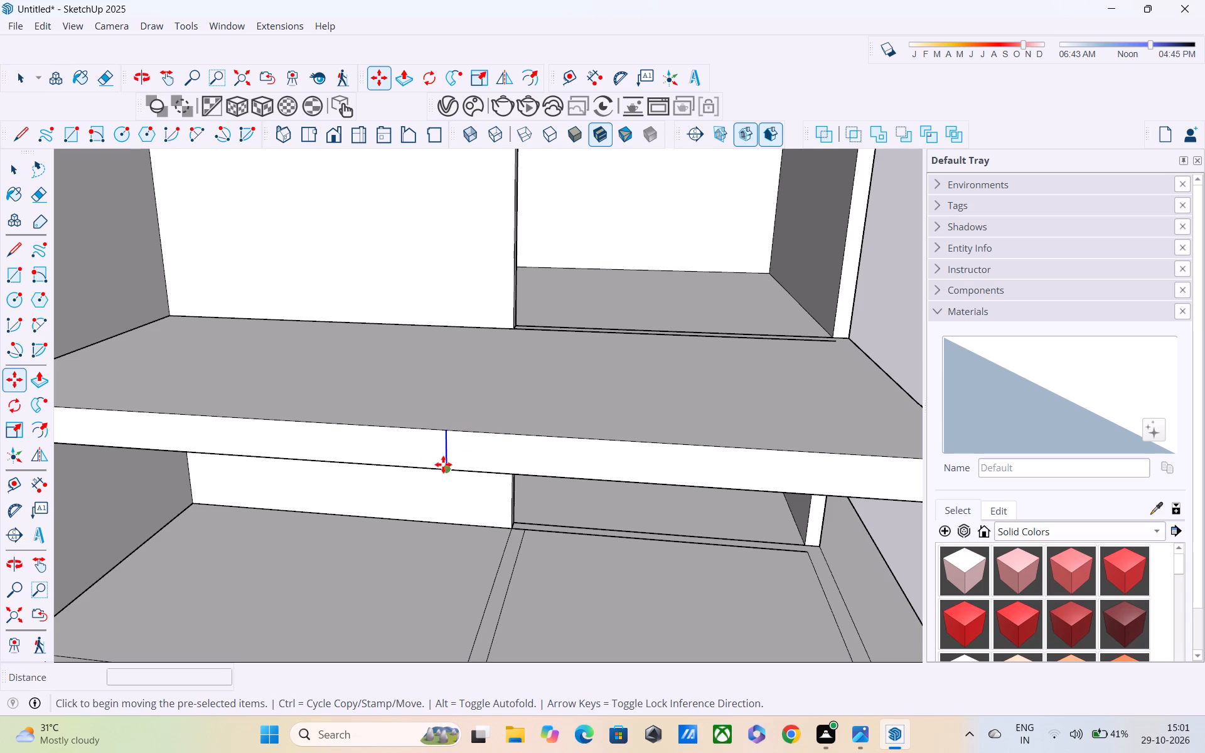
click(445, 470)
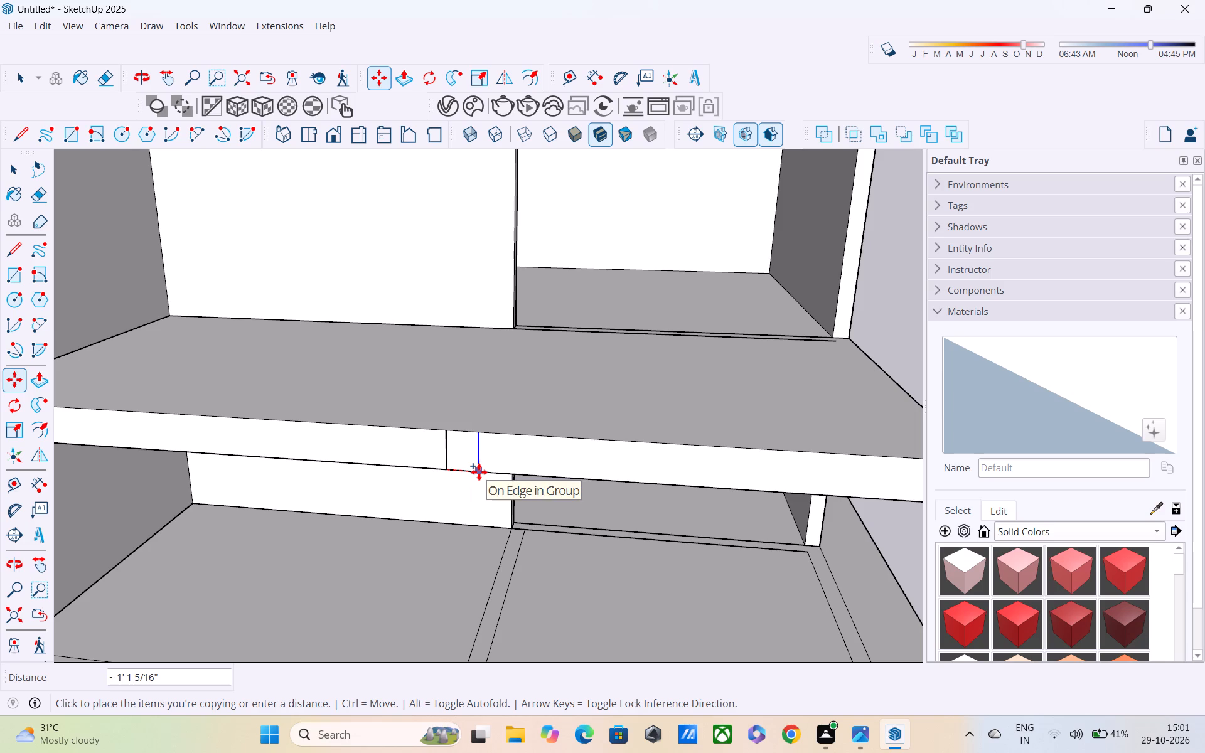
shift+middle_drag(480, 472, 510, 404)
shift+middle_drag(510, 407, 571, 377)
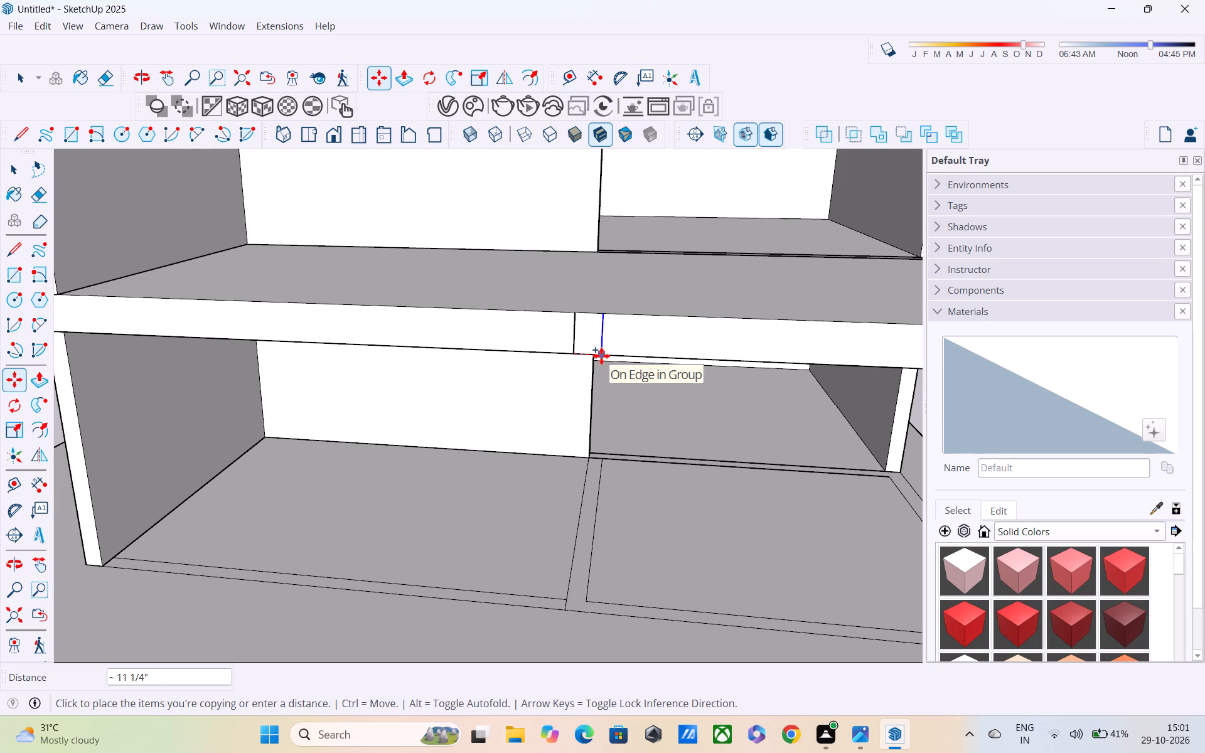
text(9")
key(Return)
Examine the two vertical marks on the lower slab's front face against the partition outline on the ground.
middle_click(608, 372)
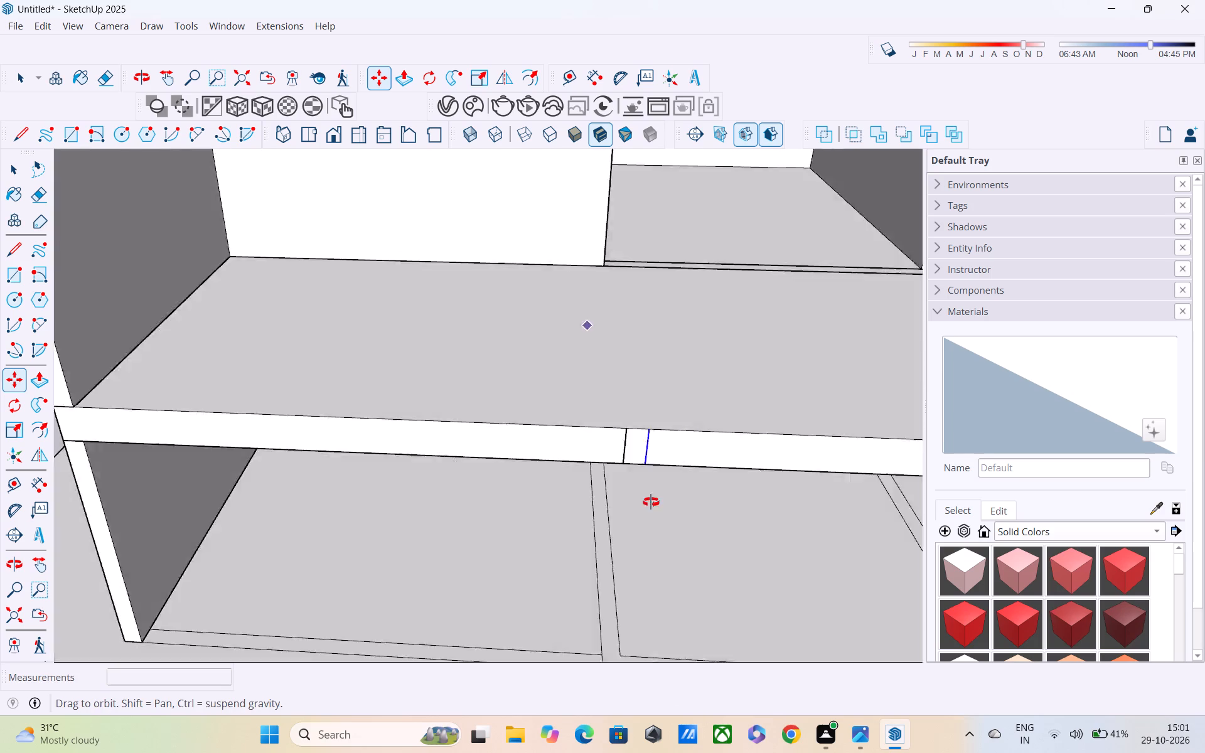
scroll(602, 361, up, 4)
middle_drag(601, 375, 597, 410)
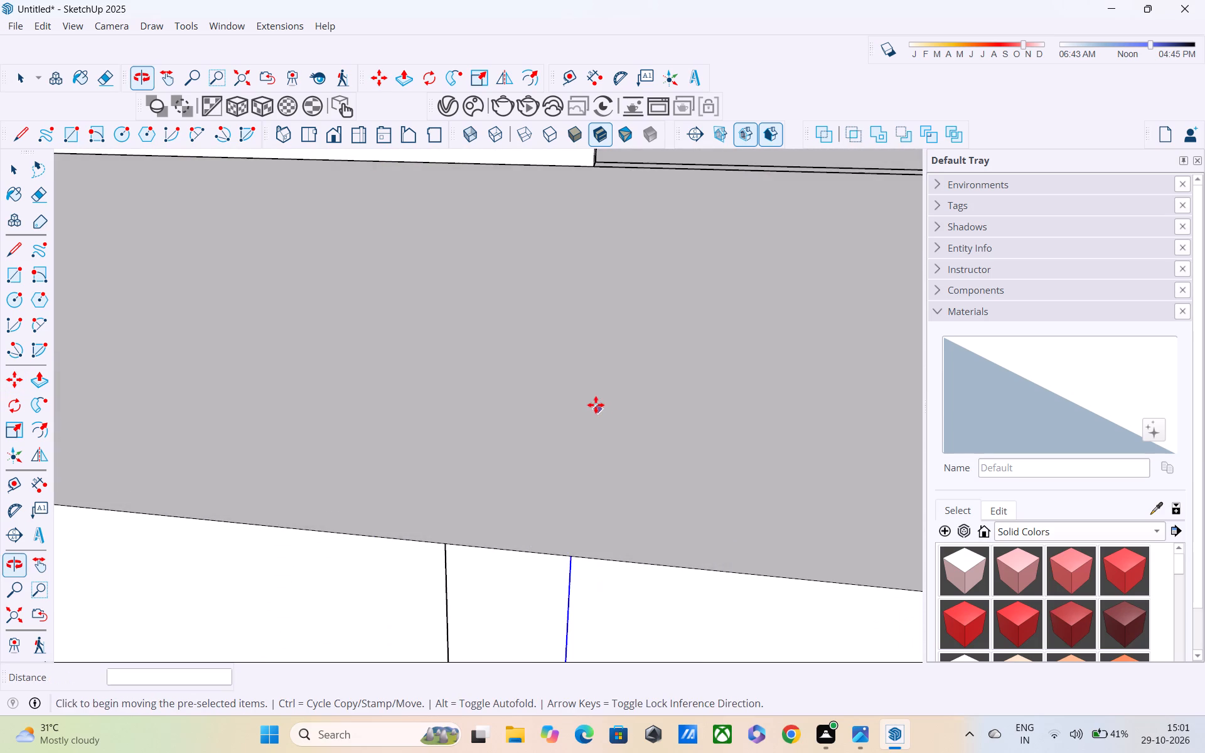
scroll(596, 405, down, 5)
scroll(597, 420, up, 1)
scroll(596, 416, down, 6)
shift+middle_drag(599, 408, 562, 356)
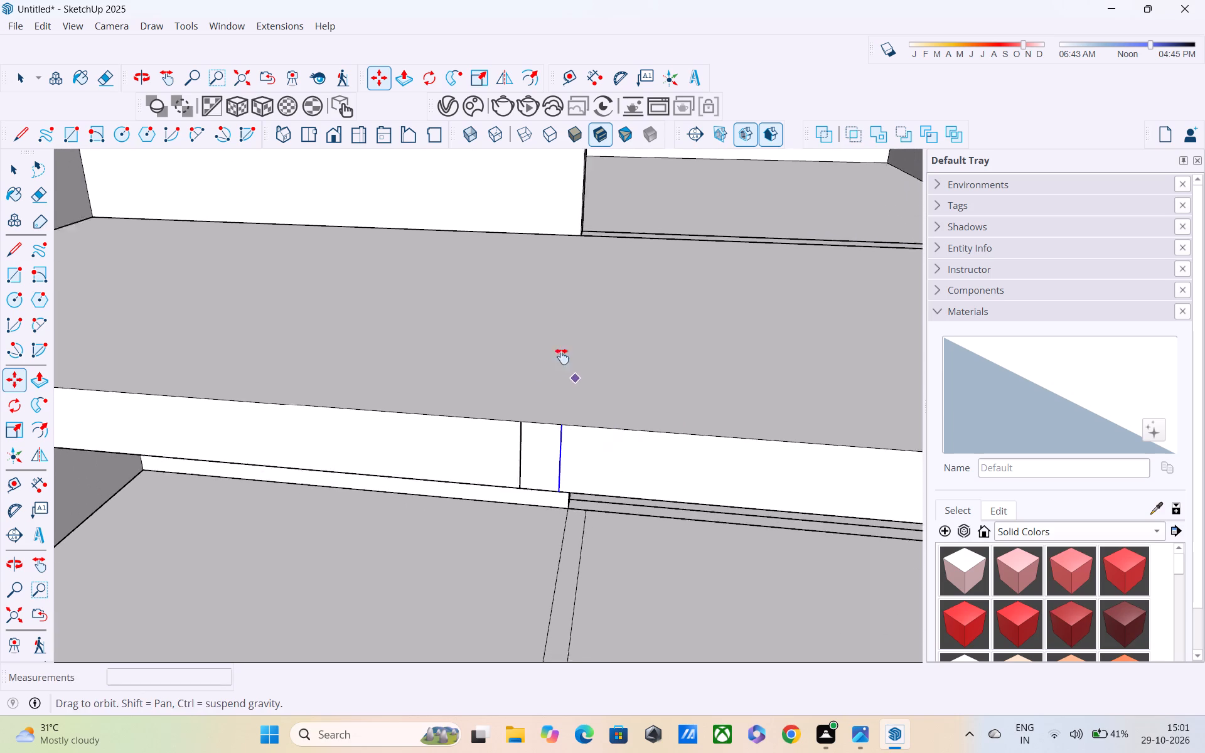
shift+middle_drag(562, 356, 530, 318)
scroll(535, 332, down, 7)
middle_drag(629, 430, 640, 390)
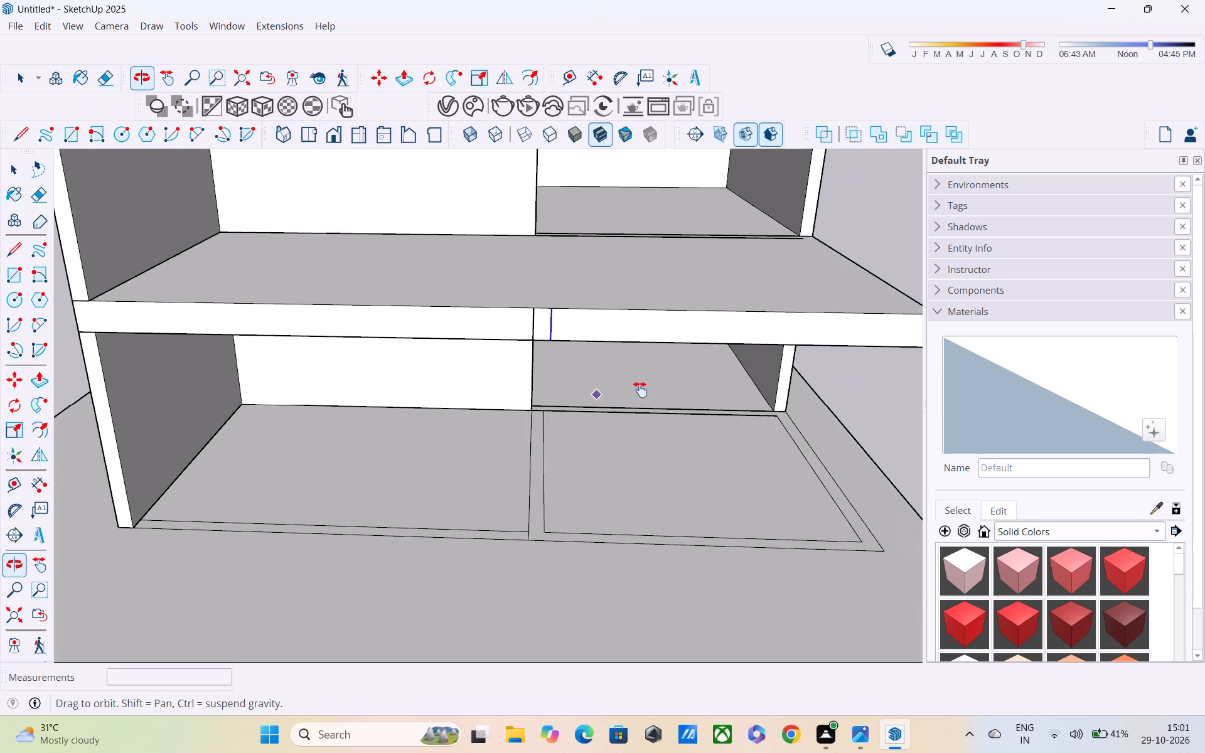
middle_drag(640, 390, 637, 386)
scroll(637, 386, down, 4)
shift+middle_drag(637, 386, 608, 427)
key(space)
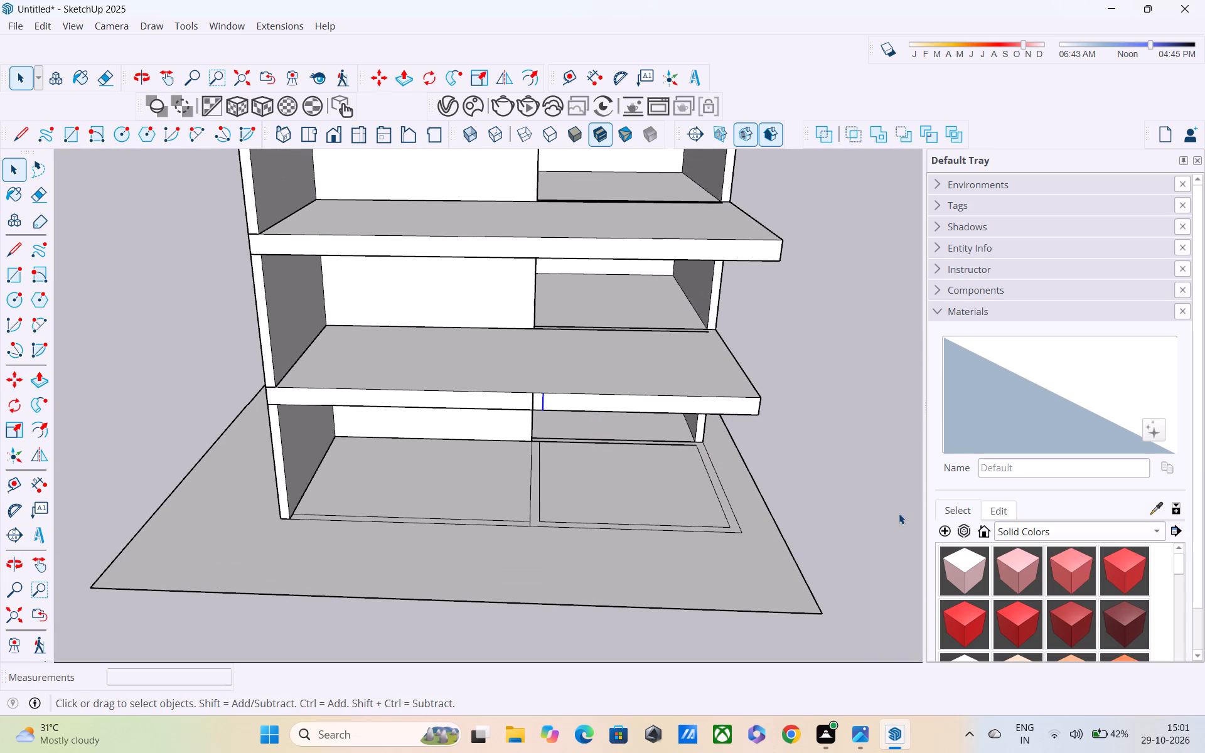
click(839, 478)
Open the lower slab group for editing.
scroll(678, 439, up, 1)
middle_drag(640, 379, 632, 376)
scroll(602, 400, up, 2)
middle_drag(602, 400, 619, 434)
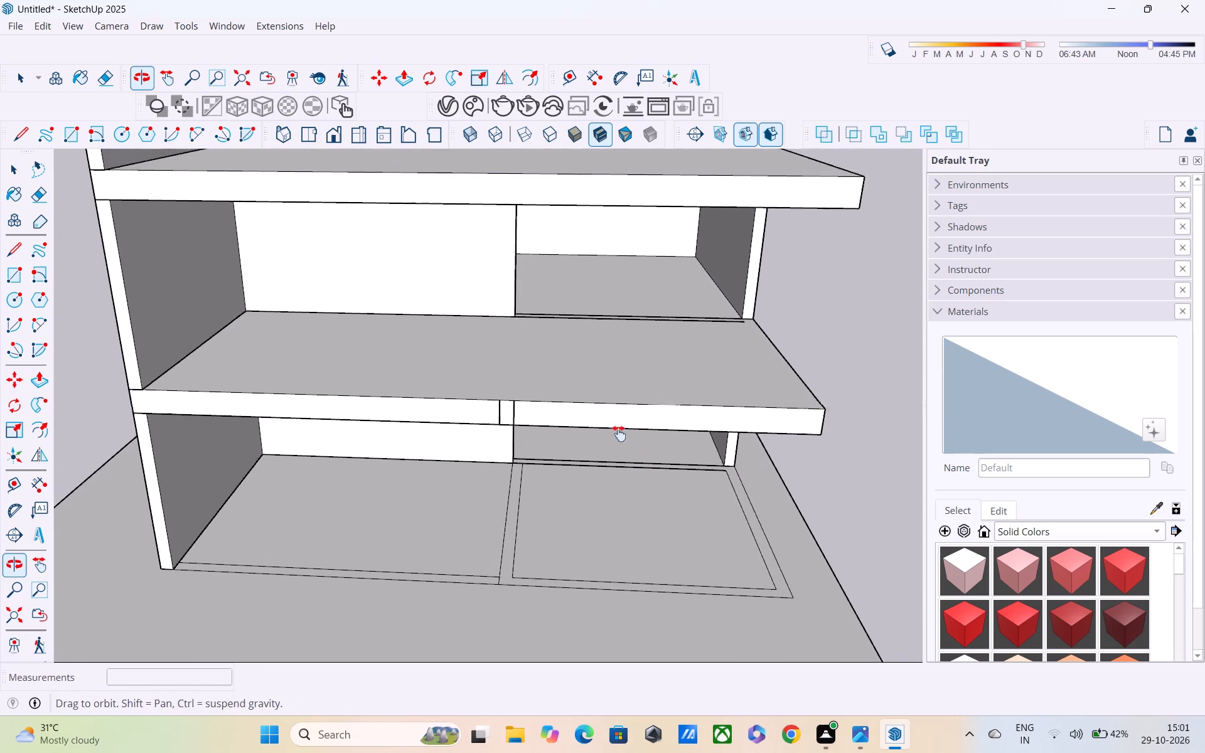
middle_drag(619, 434, 622, 484)
key(l)
scroll(473, 448, down, 1)
scroll(473, 448, up, 4)
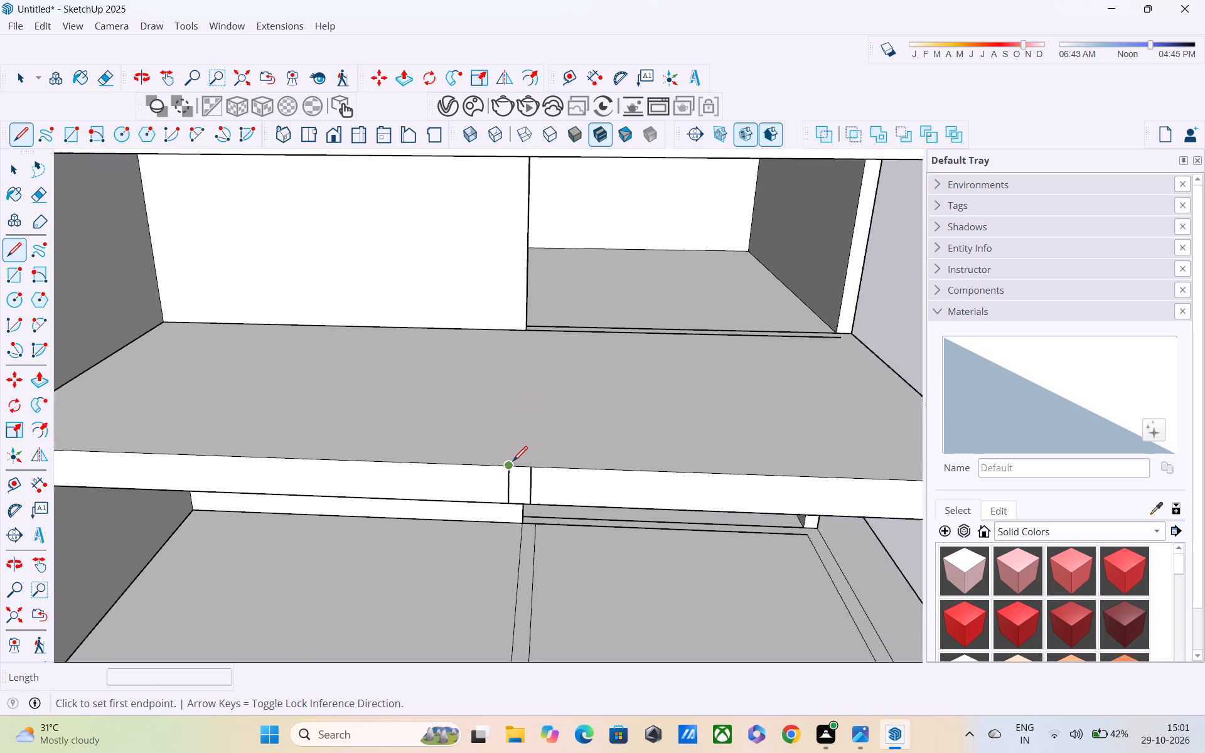
scroll(513, 462, up, 2)
key(space)
double_click(513, 482)
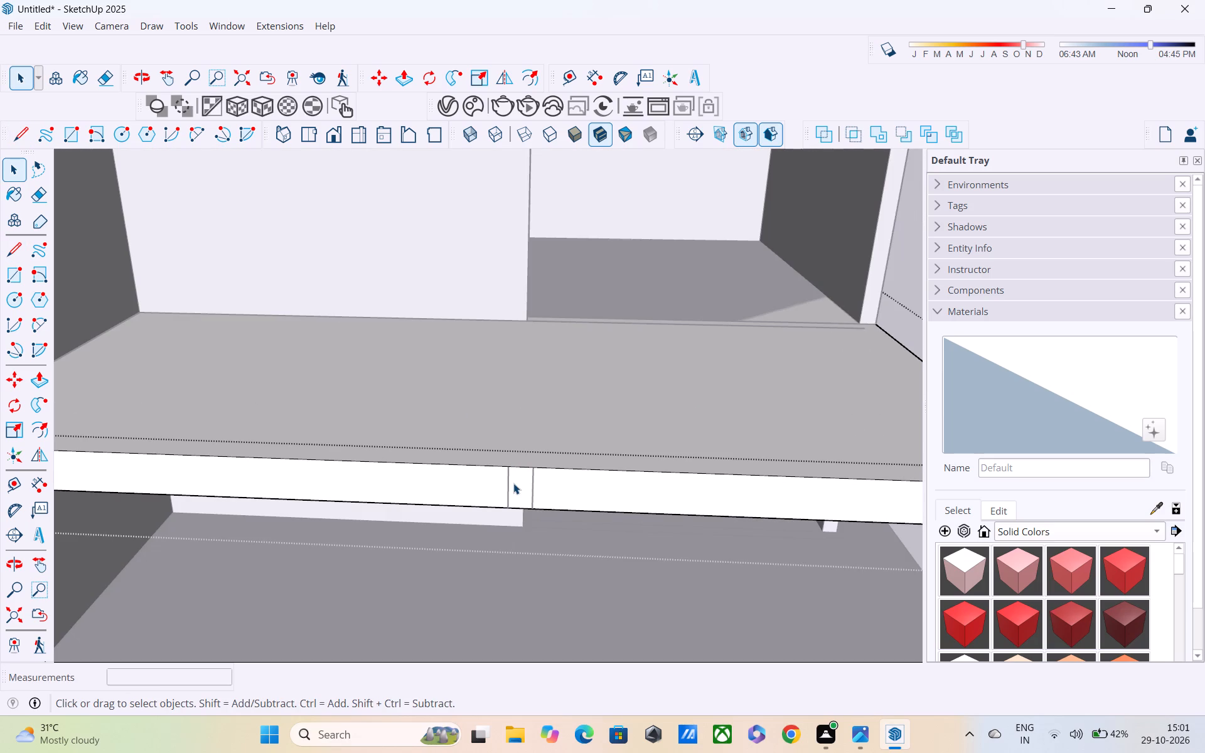
Draw a line across the lower slab's top from the first mark's upper end to the base corner of the upper partition wall.
key(l)
scroll(510, 476, up, 3)
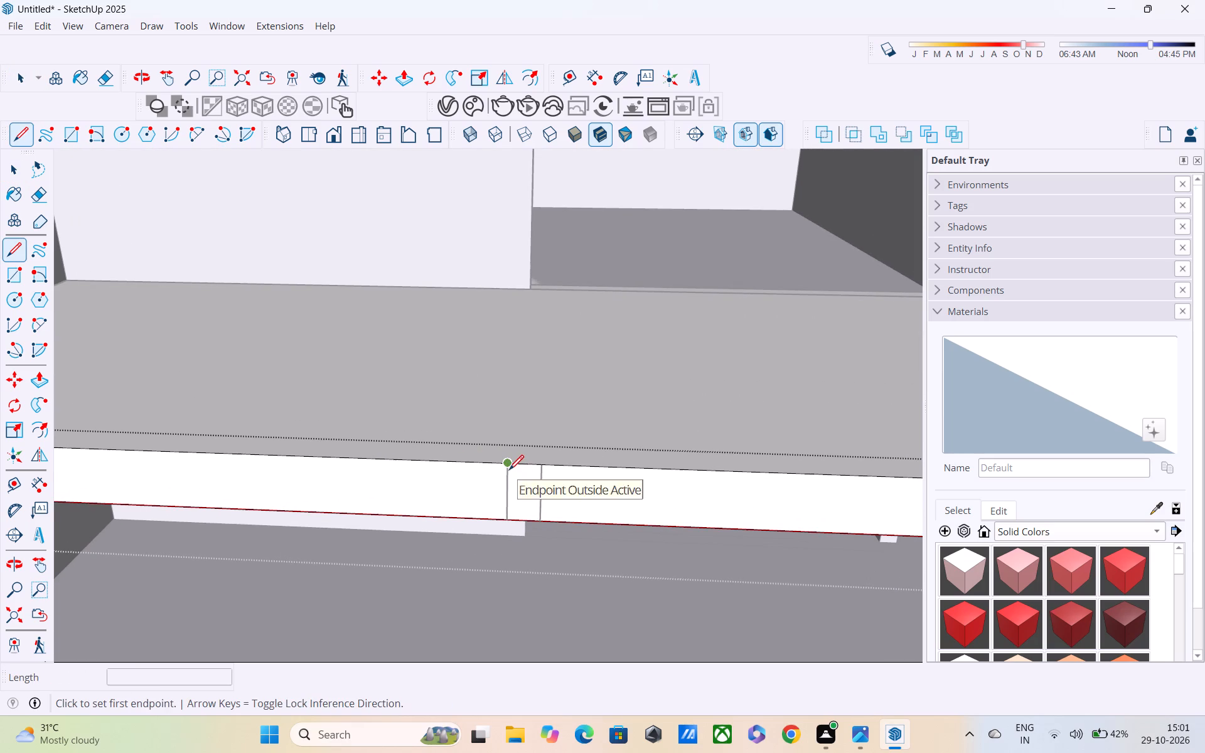
click(509, 471)
middle_drag(510, 395, 510, 476)
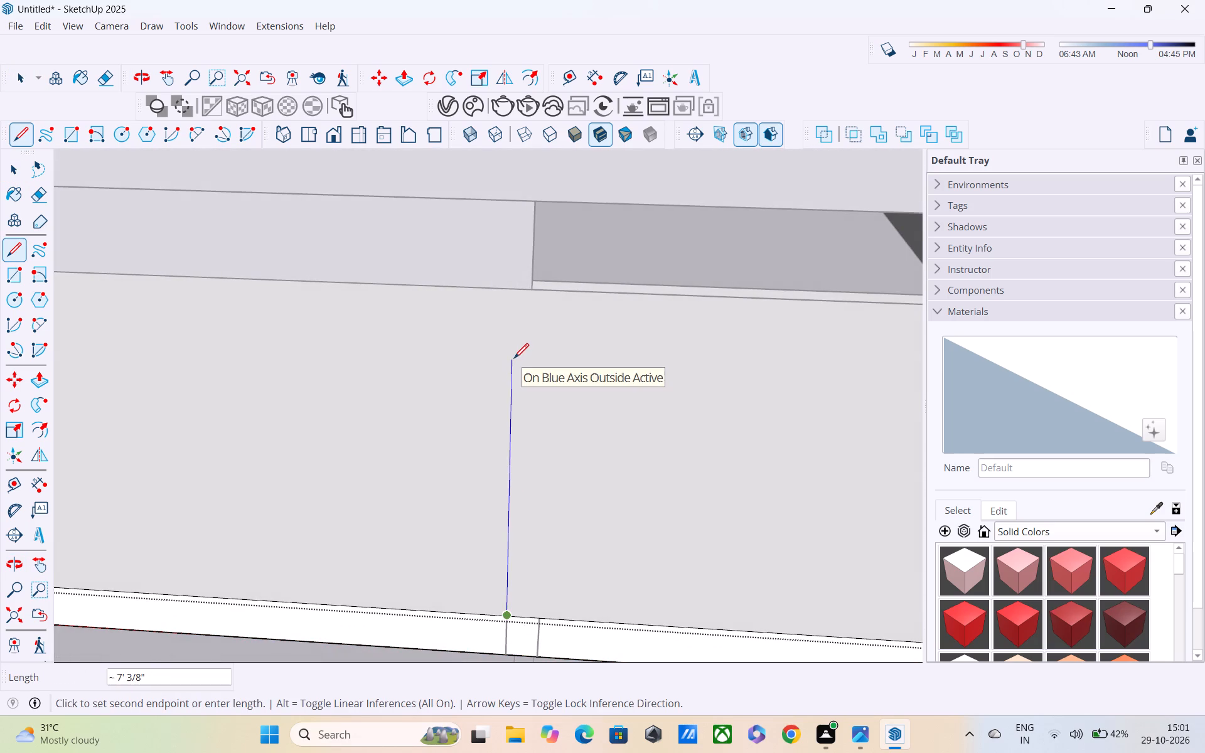
scroll(515, 359, down, 2)
middle_drag(518, 368, 533, 441)
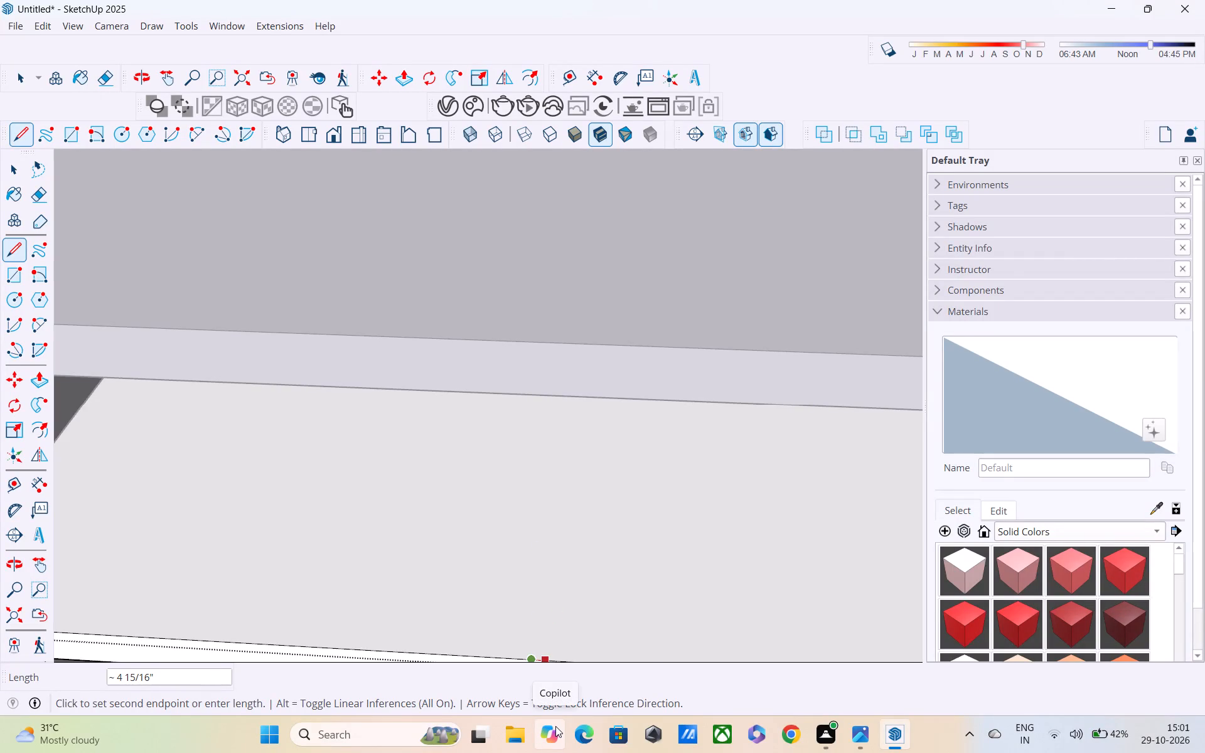
scroll(560, 717, down, 4)
middle_drag(564, 594, 570, 402)
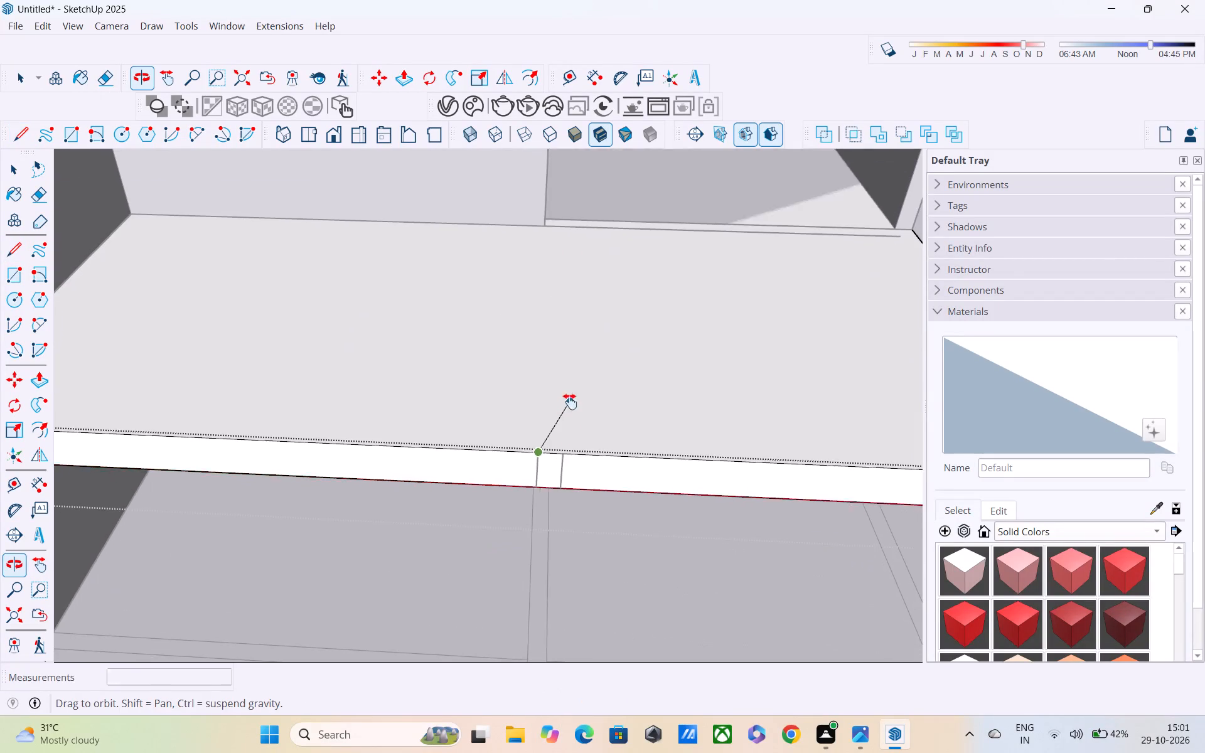
middle_drag(570, 402, 570, 401)
middle_drag(557, 369, 577, 481)
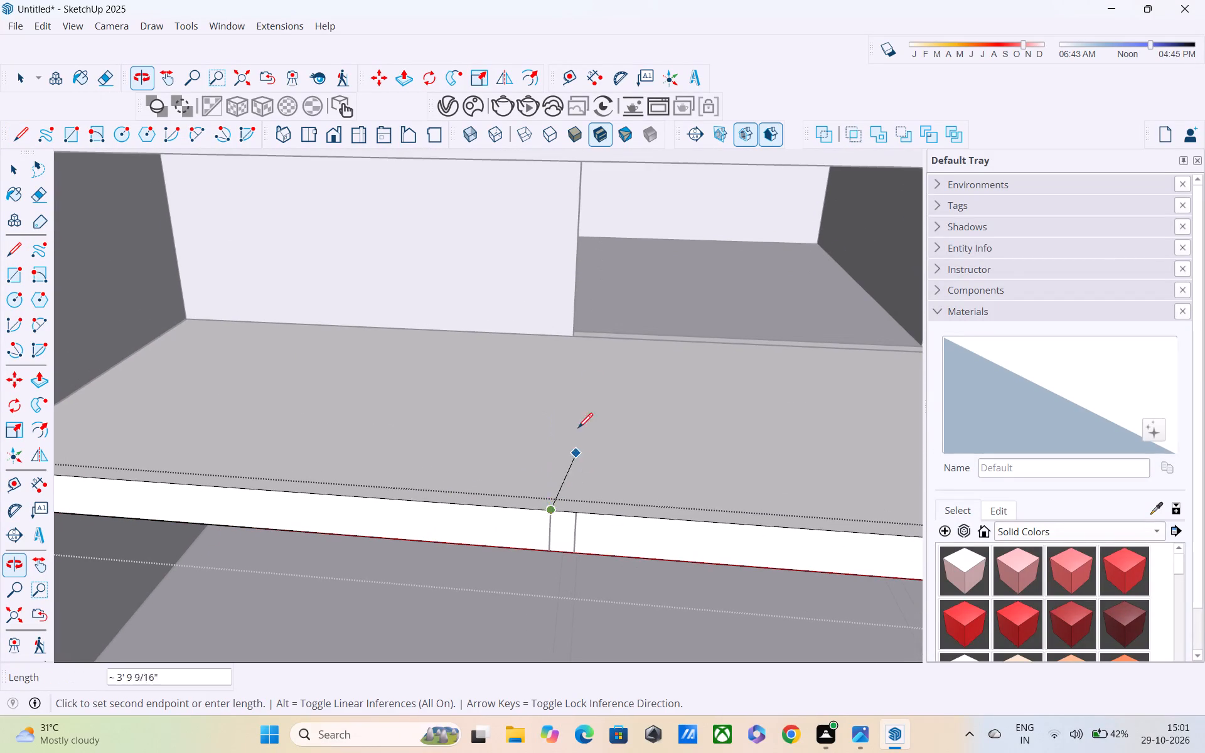
click(581, 339)
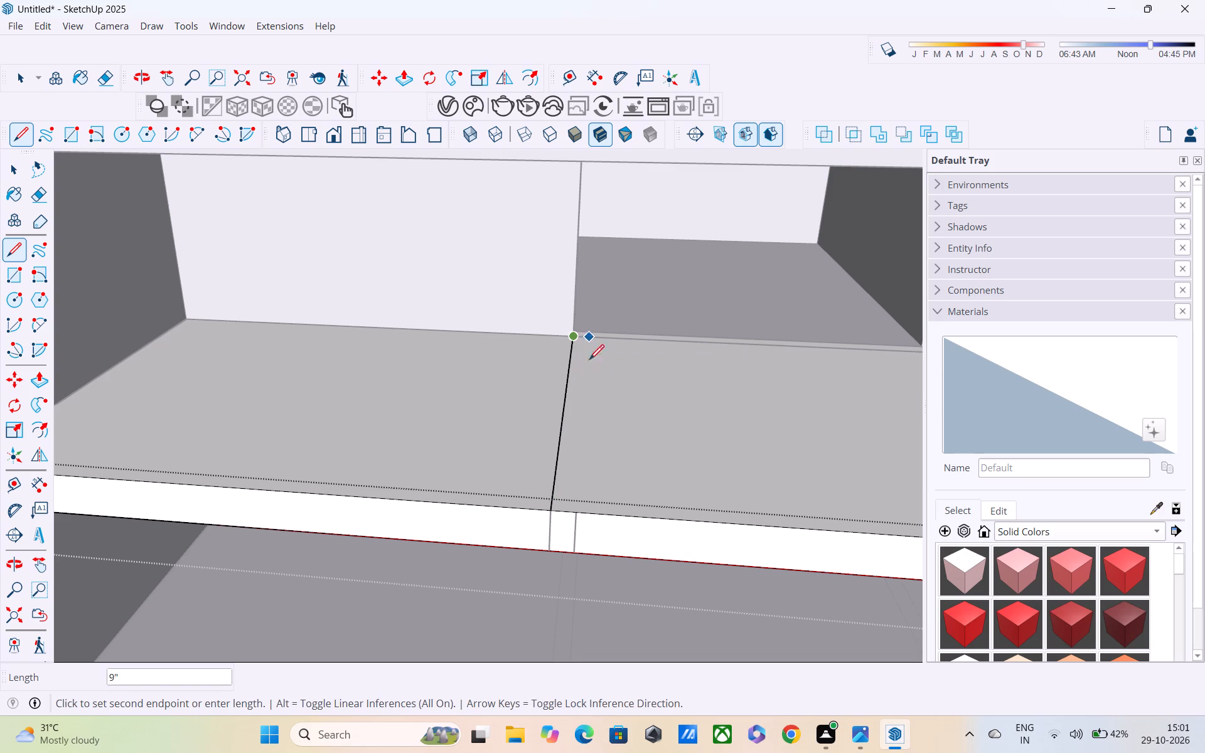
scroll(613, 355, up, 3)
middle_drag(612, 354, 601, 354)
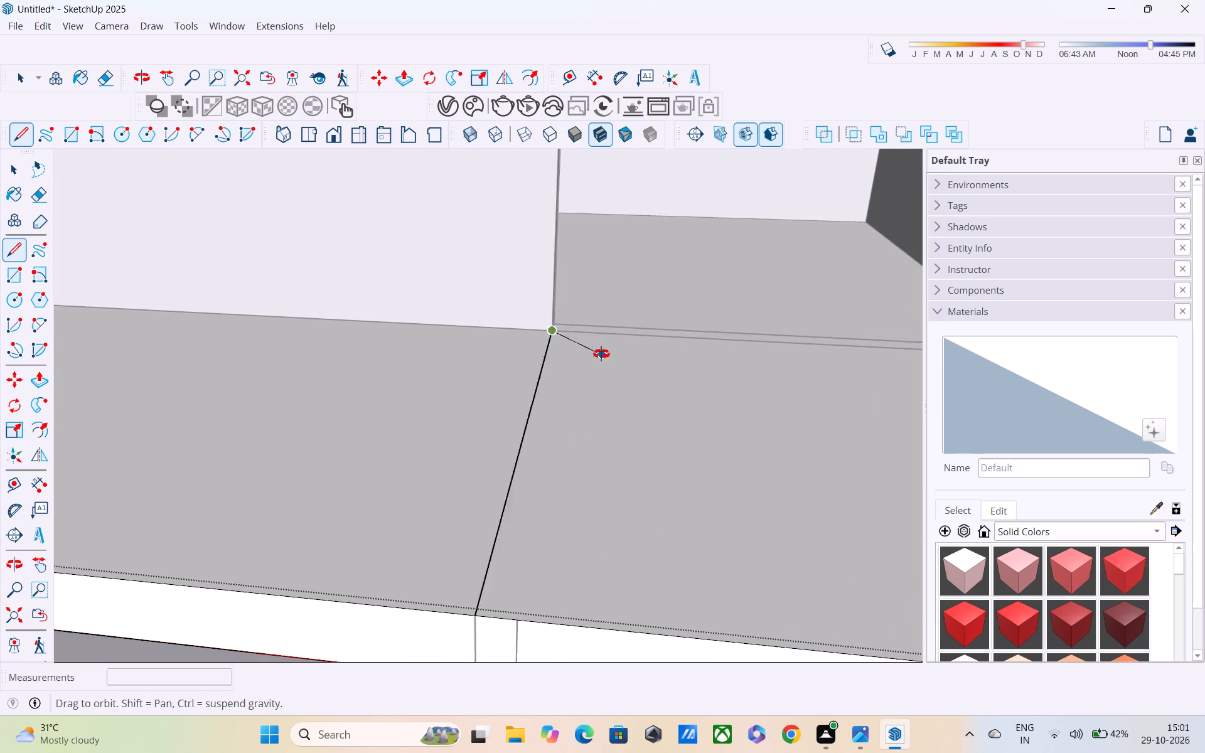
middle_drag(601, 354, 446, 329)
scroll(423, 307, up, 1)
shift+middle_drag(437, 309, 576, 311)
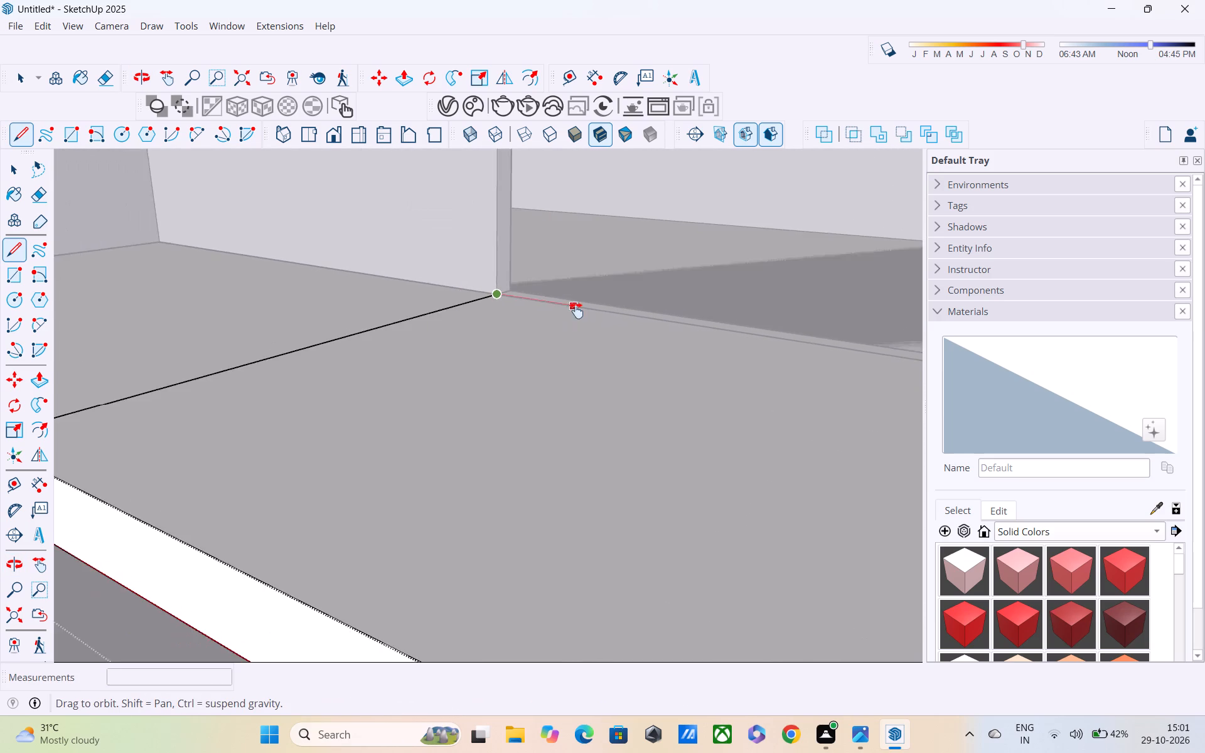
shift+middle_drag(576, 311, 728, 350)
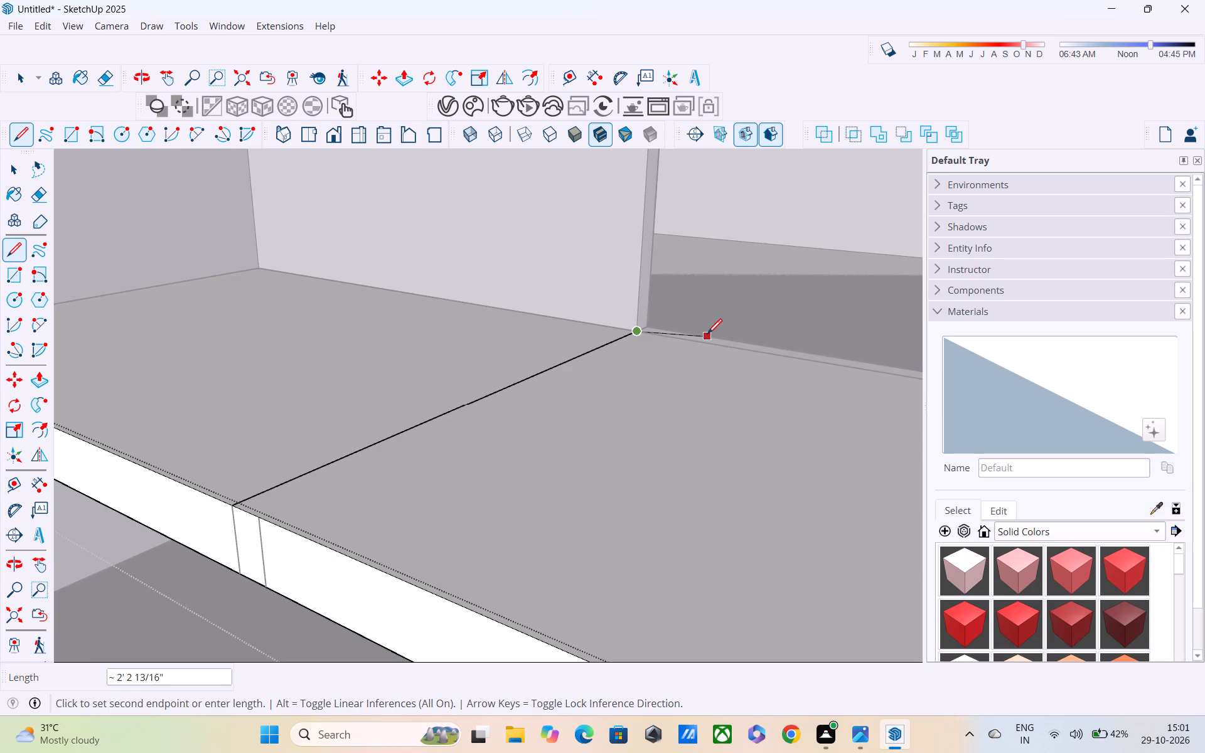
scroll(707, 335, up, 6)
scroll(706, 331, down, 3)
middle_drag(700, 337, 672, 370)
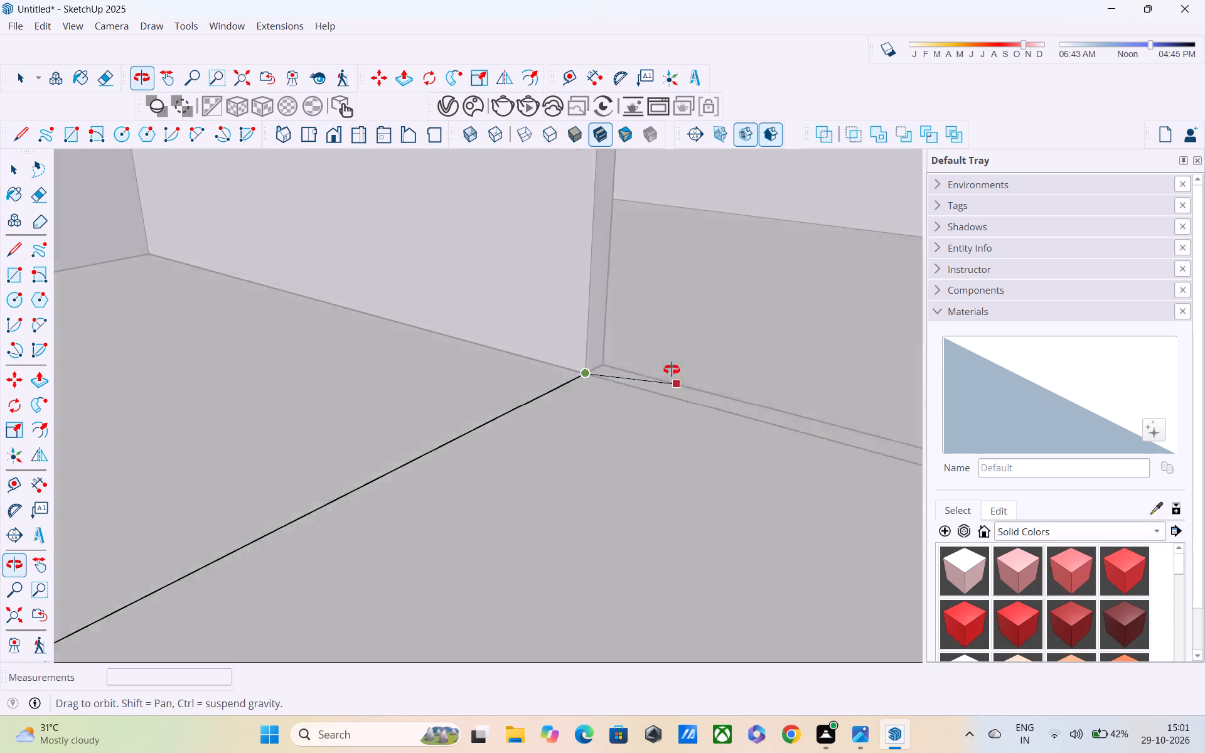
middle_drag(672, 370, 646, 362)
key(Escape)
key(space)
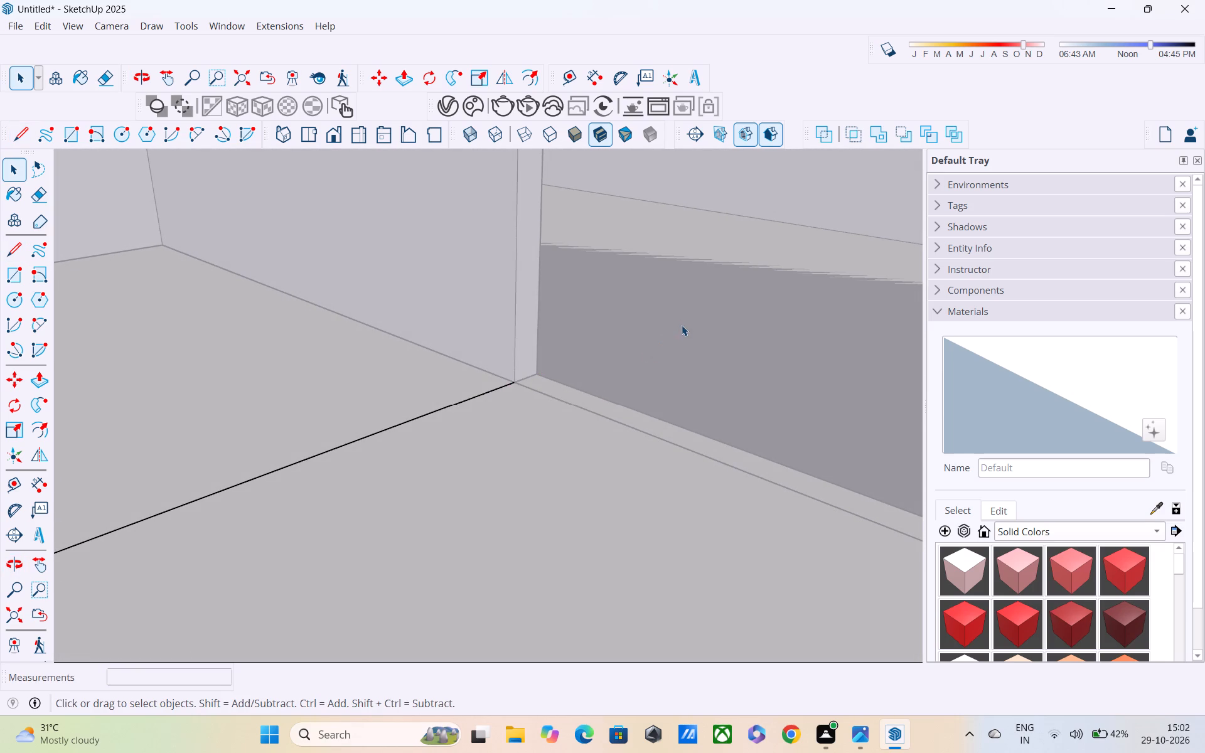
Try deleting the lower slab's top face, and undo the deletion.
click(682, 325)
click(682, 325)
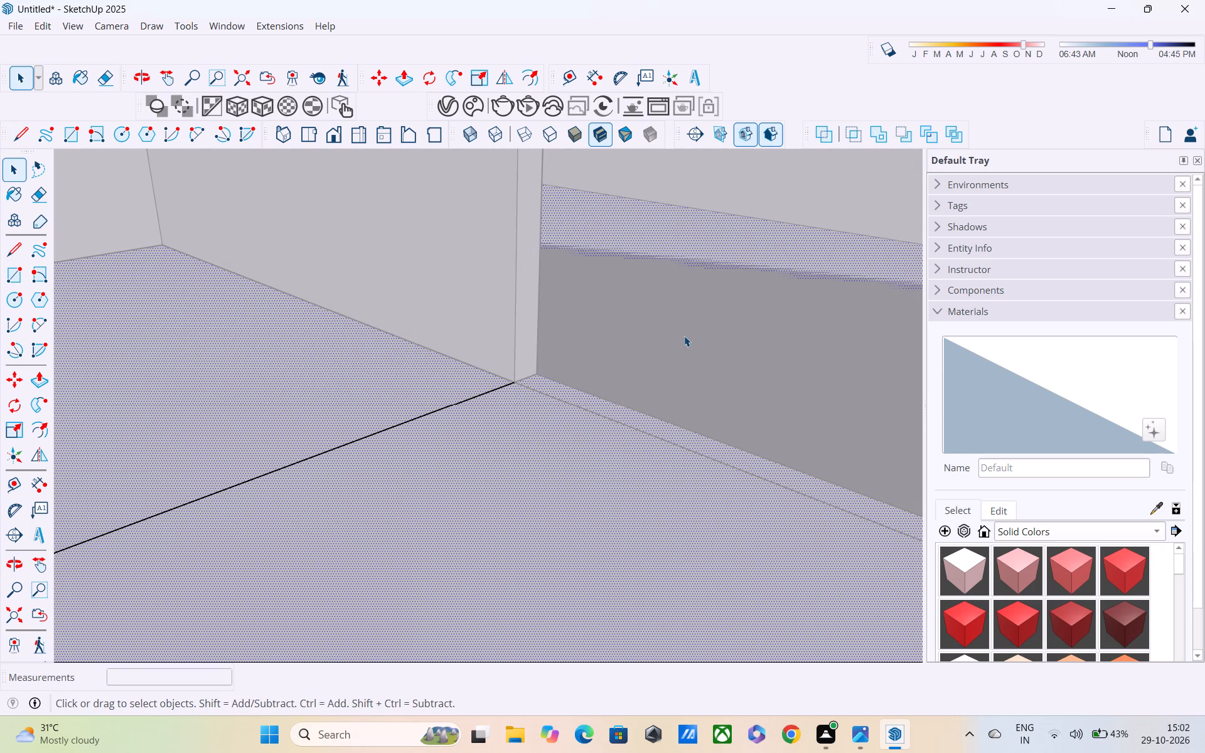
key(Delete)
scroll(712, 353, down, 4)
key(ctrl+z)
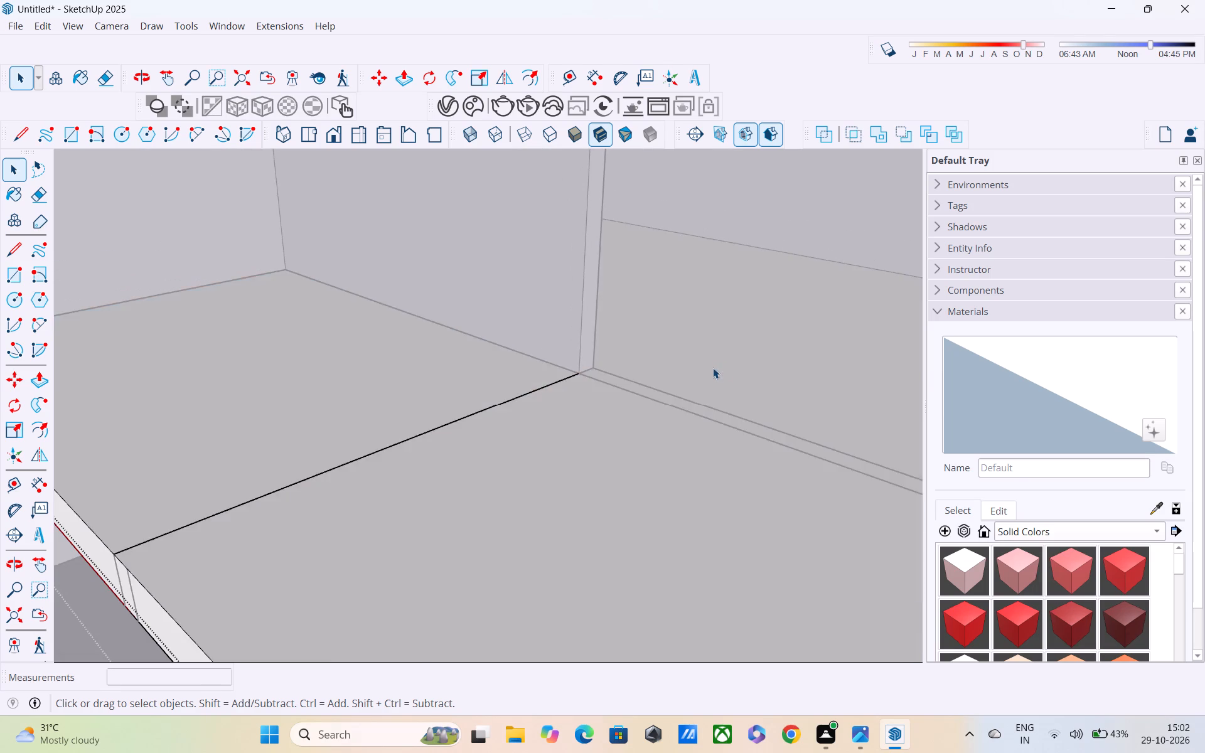
Examine the new line across the lower slab's top and the slab's side face.
scroll(712, 374, down, 2)
middle_drag(653, 481, 690, 425)
scroll(690, 430, down, 4)
middle_drag(701, 427, 734, 409)
scroll(734, 409, up, 1)
scroll(734, 409, down, 3)
middle_drag(734, 409, 660, 404)
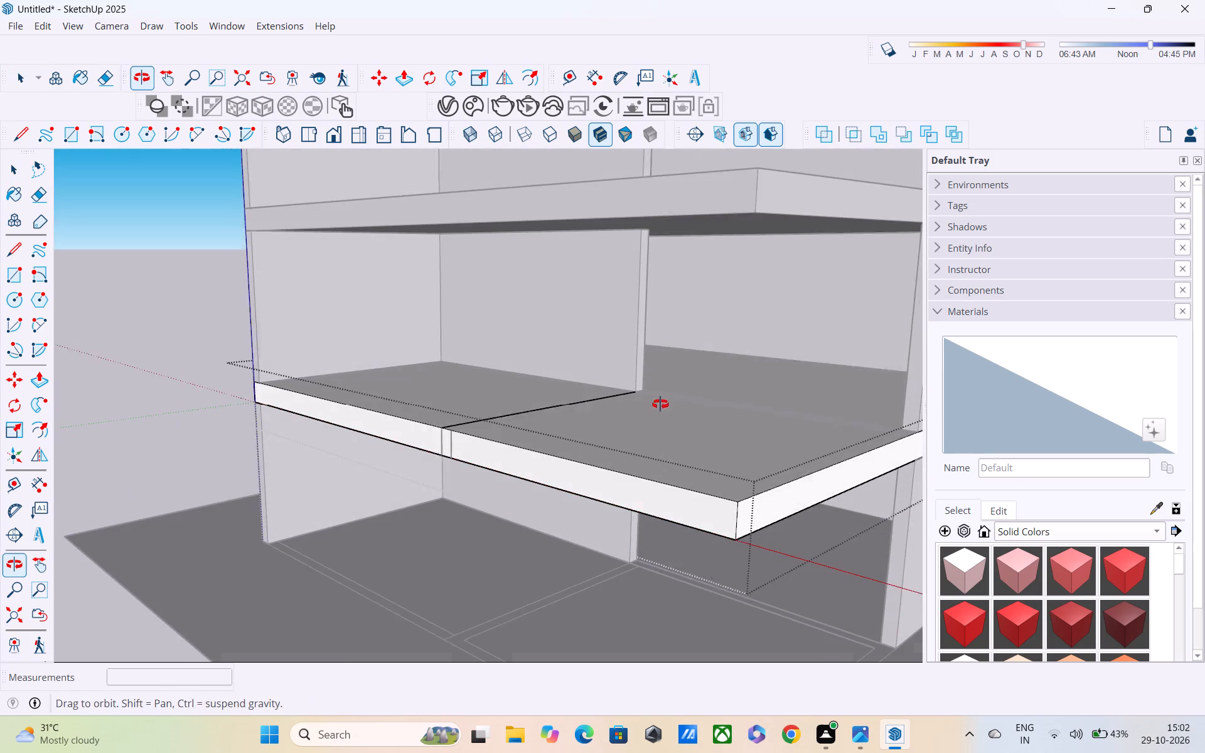
middle_drag(660, 404, 657, 400)
click(816, 472)
click(813, 481)
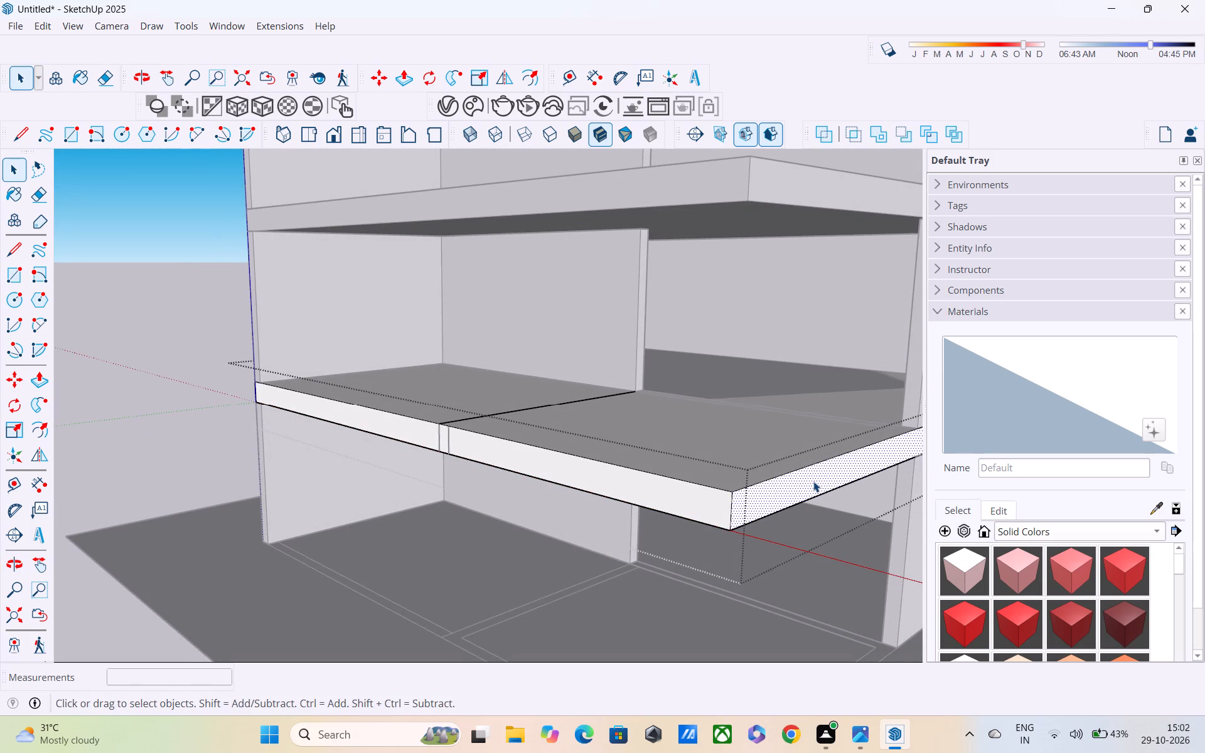
right_click(813, 481)
scroll(392, 574, down, 4)
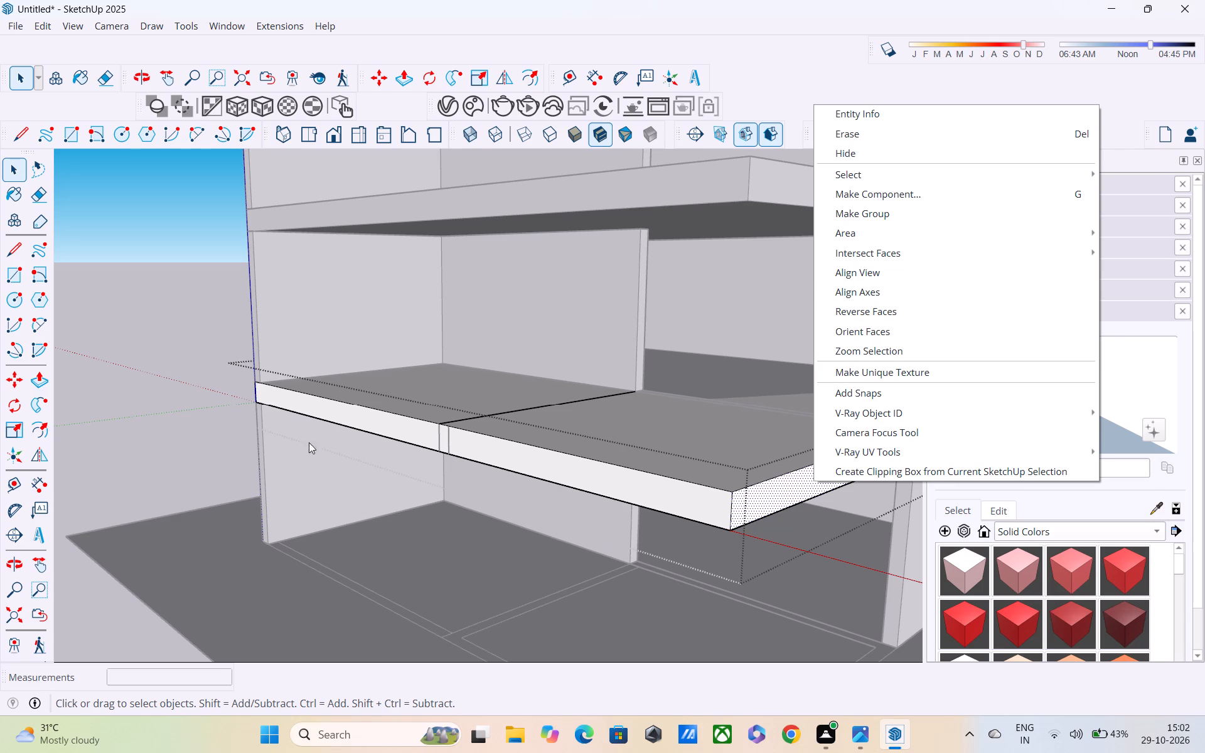
Close the lower slab group and return to editing the whole model.
click(204, 426)
scroll(203, 429, down, 2)
middle_drag(454, 584, 674, 509)
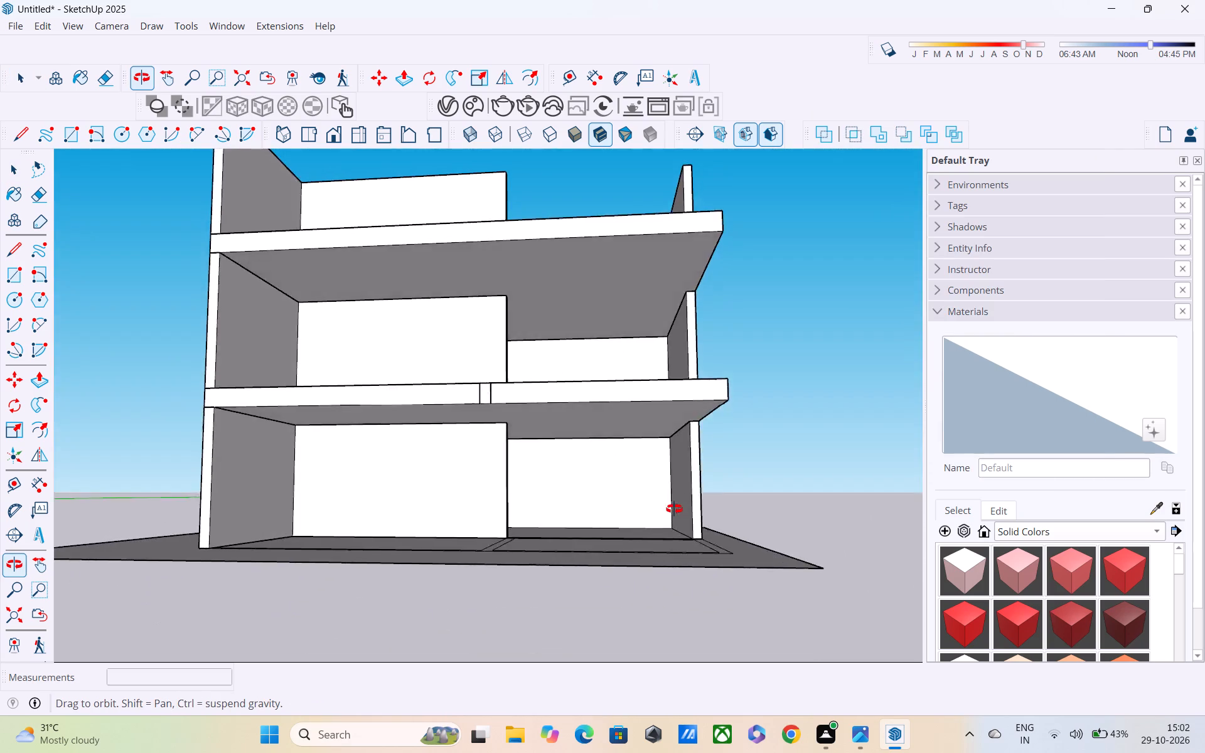
Draw a 15' 9" line across the lower slab's top from the second front mark's upper end to the upper wall's base endpoint.
middle_drag(674, 509, 527, 564)
scroll(515, 561, up, 1)
scroll(400, 394, up, 2)
middle_drag(400, 394, 411, 462)
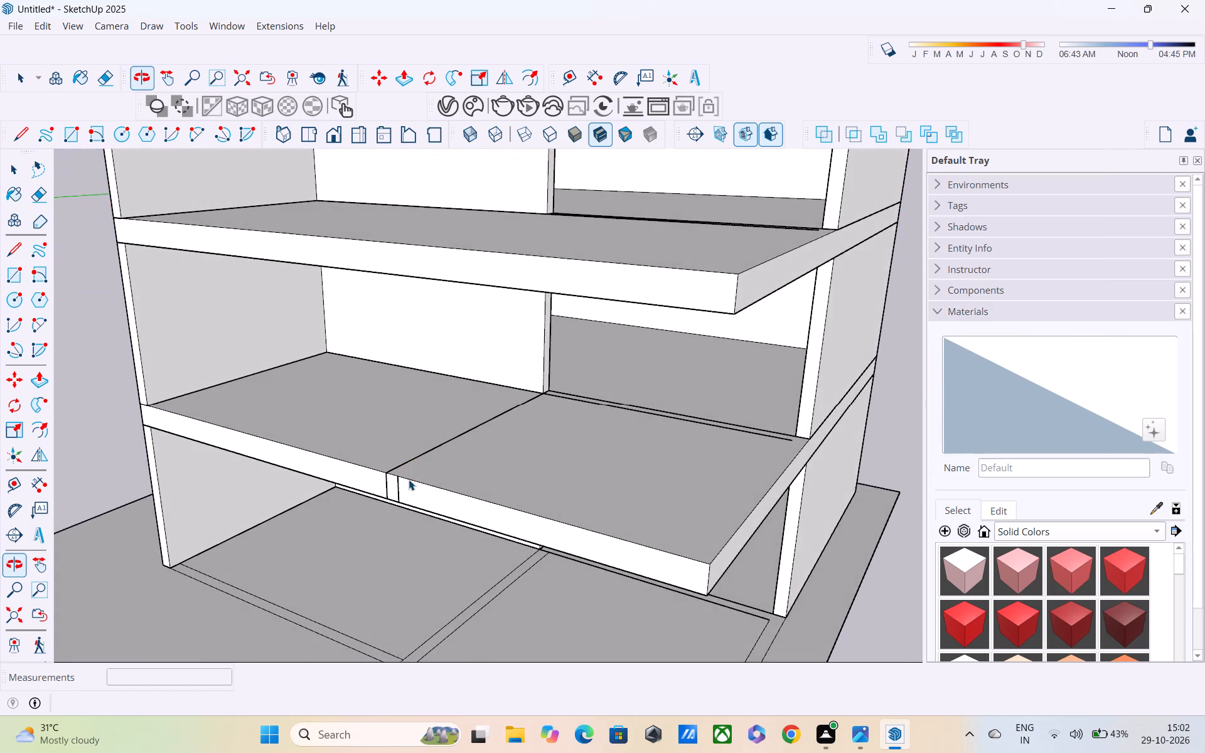
scroll(408, 484, up, 4)
key(l)
scroll(400, 479, up, 4)
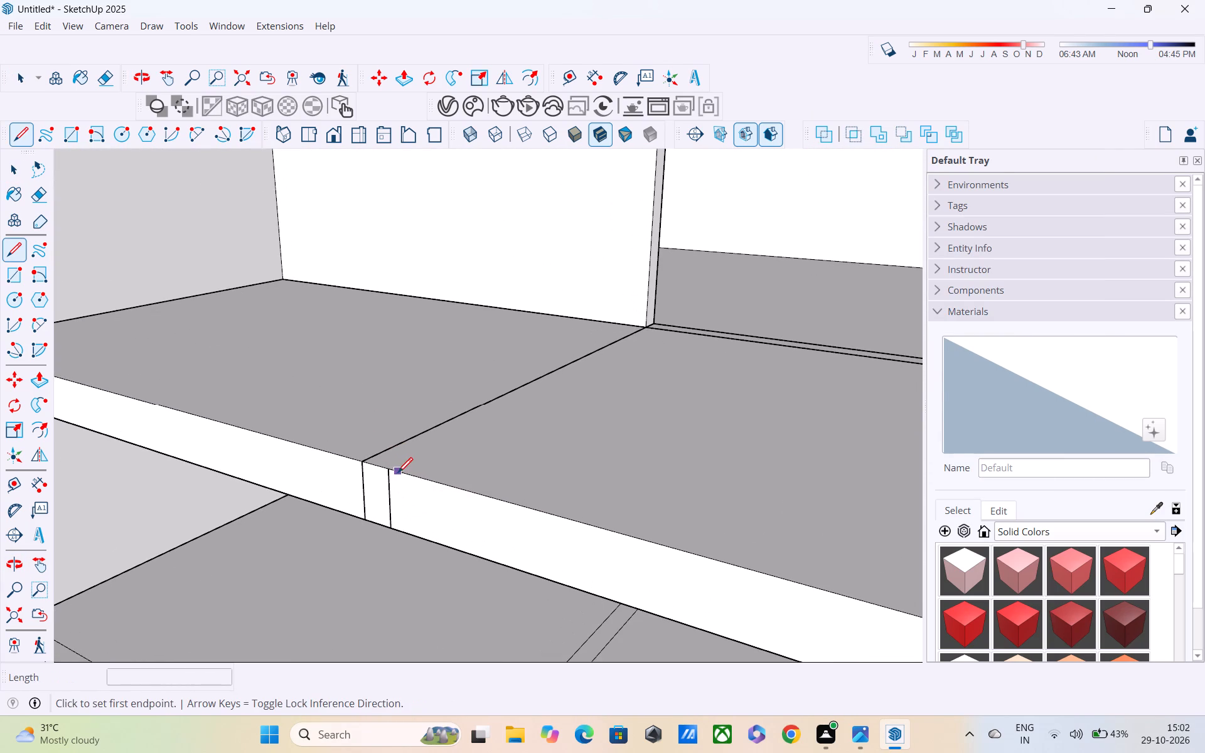
click(392, 471)
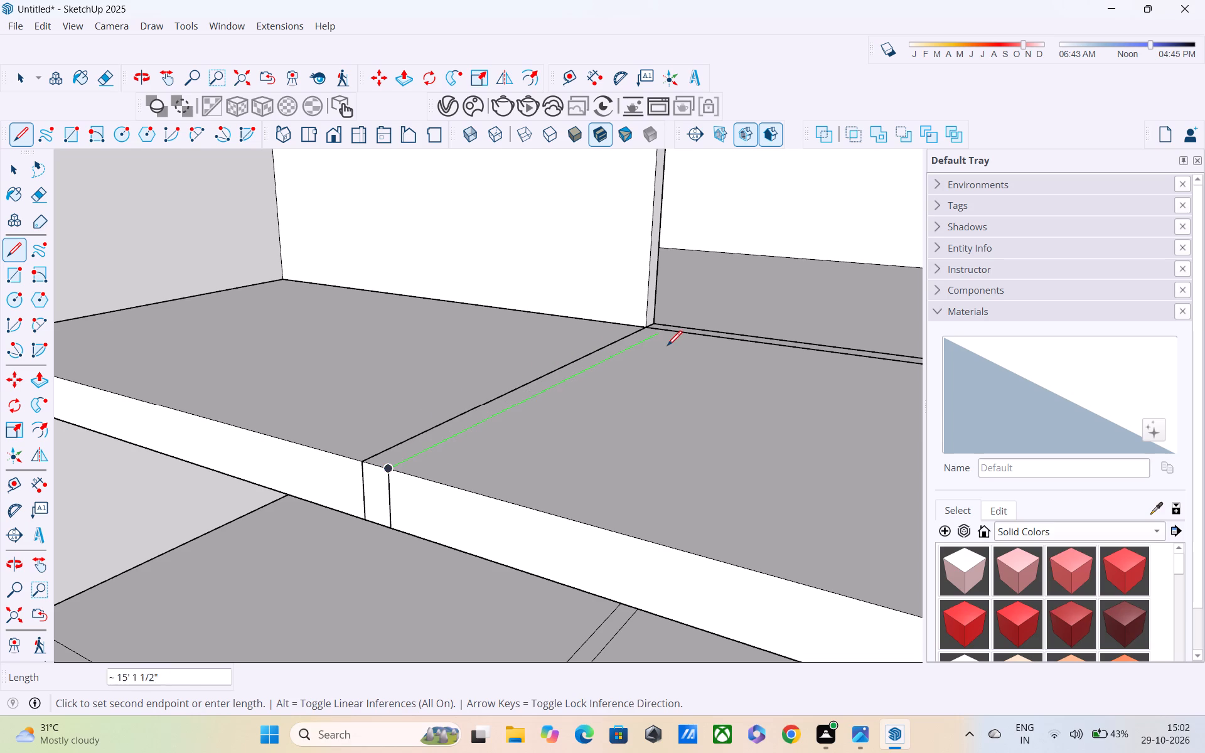
middle_drag(673, 333, 645, 390)
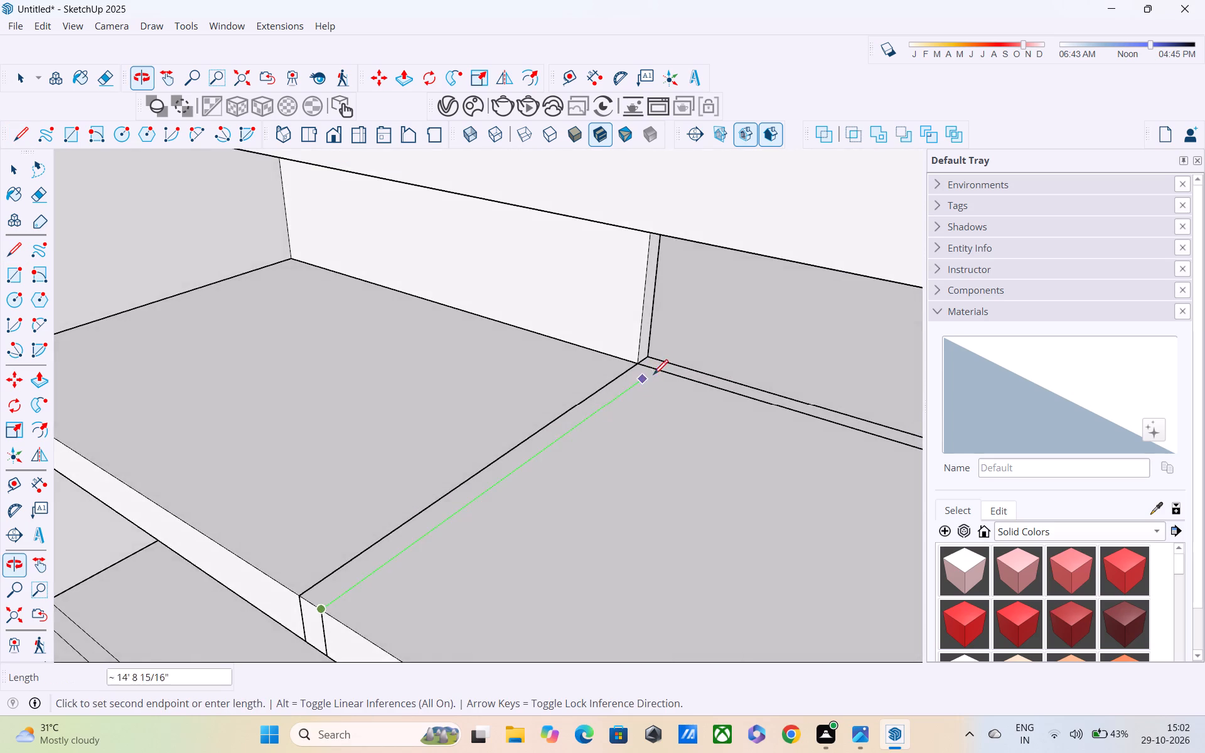
scroll(657, 372, up, 12)
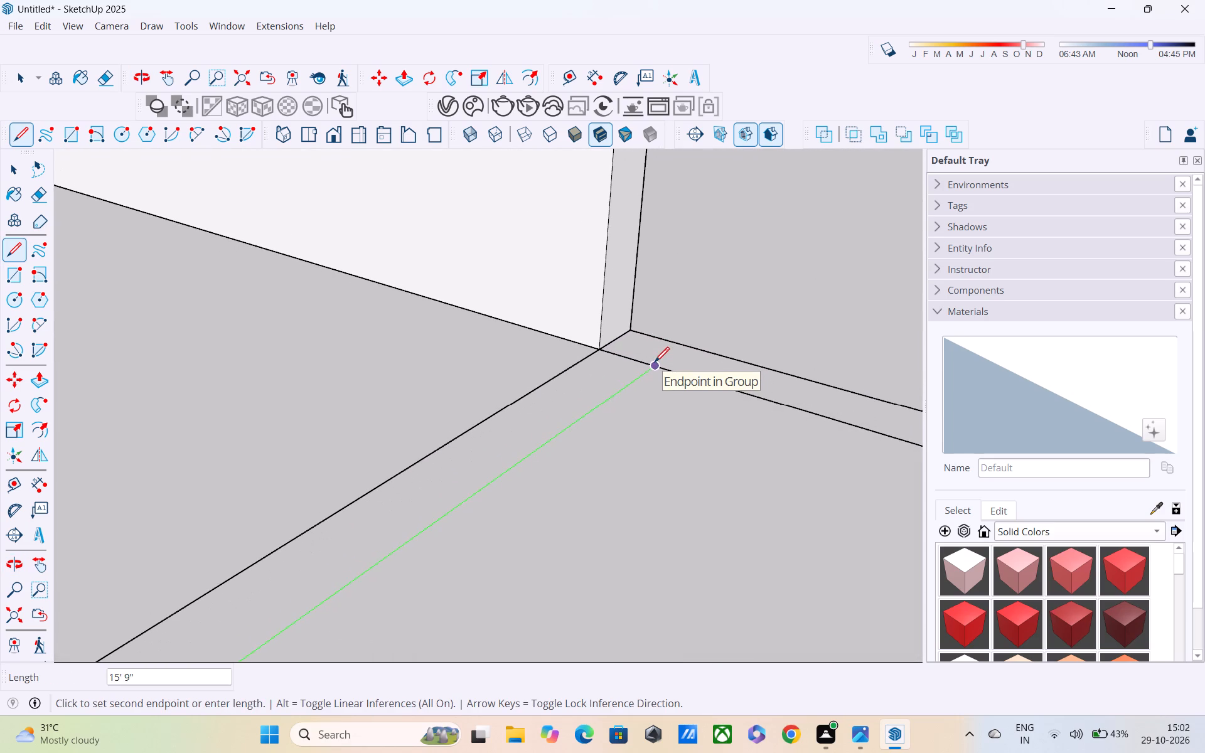
scroll(655, 363, up, 1)
click(655, 363)
scroll(602, 422, down, 3)
key(Escape)
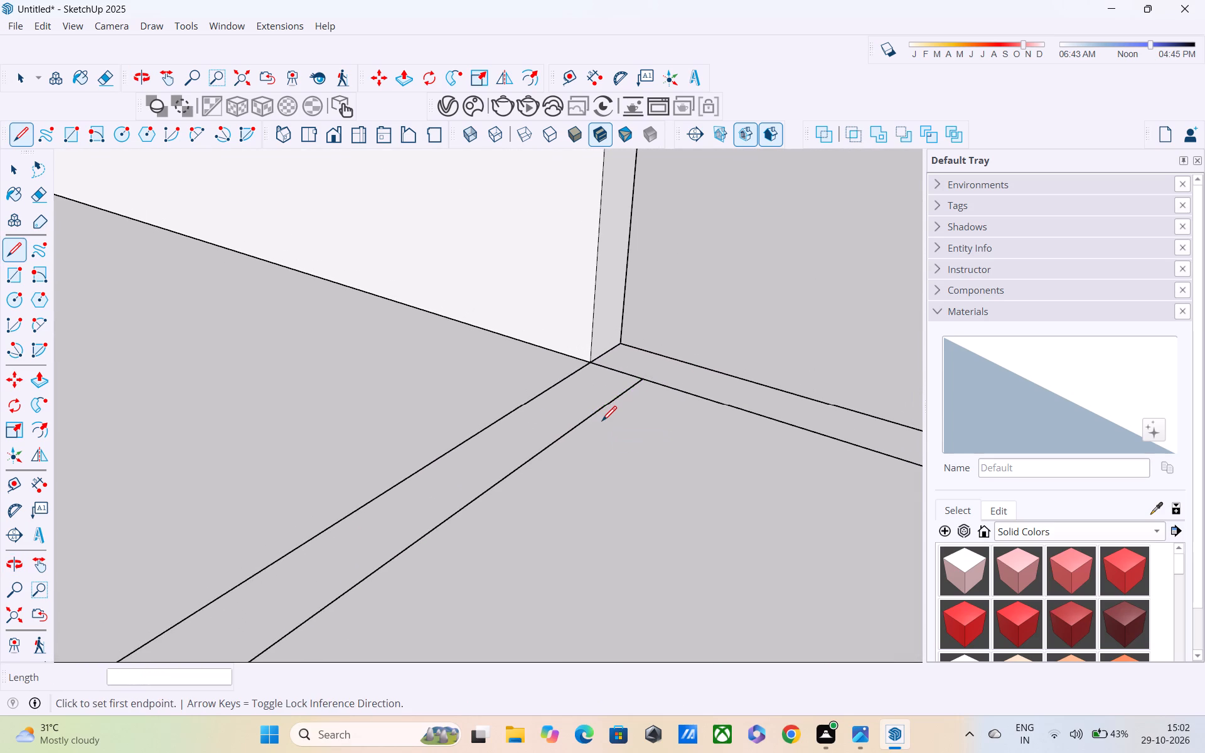
scroll(602, 422, down, 5)
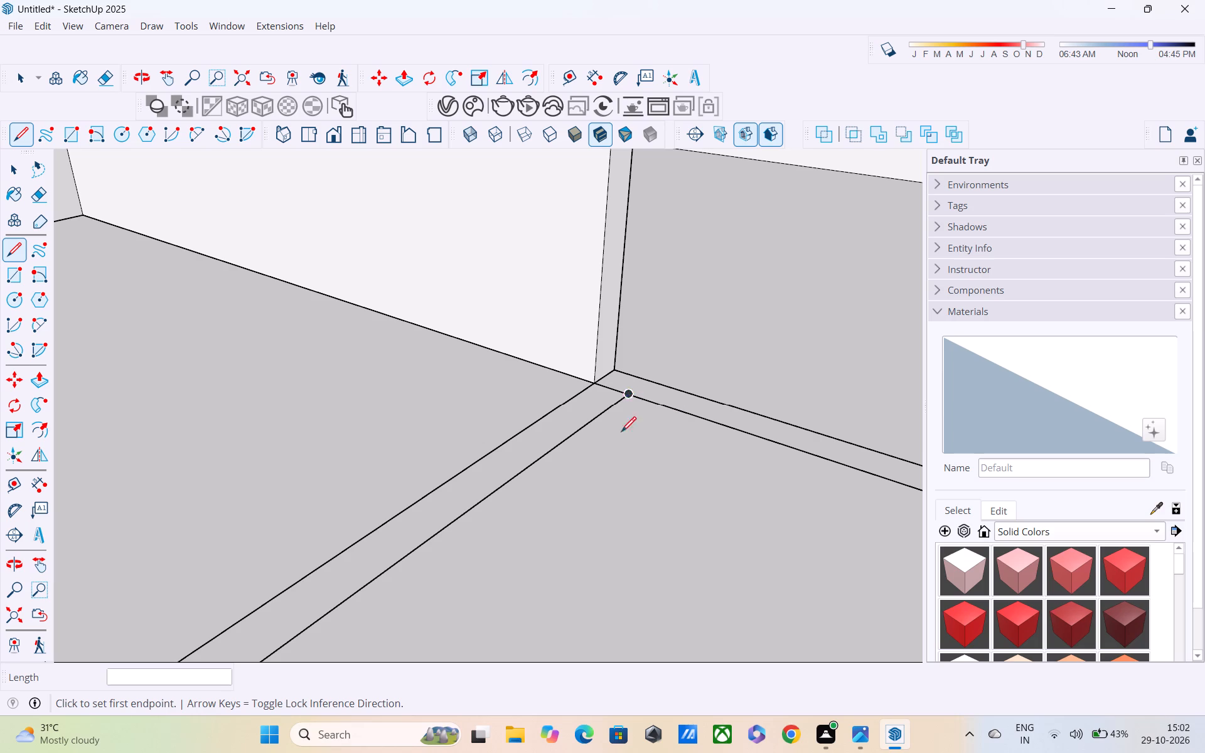
Open the lower slab group and trace the second line across its top from the front mark to the wall base.
key(space)
double_click(621, 517)
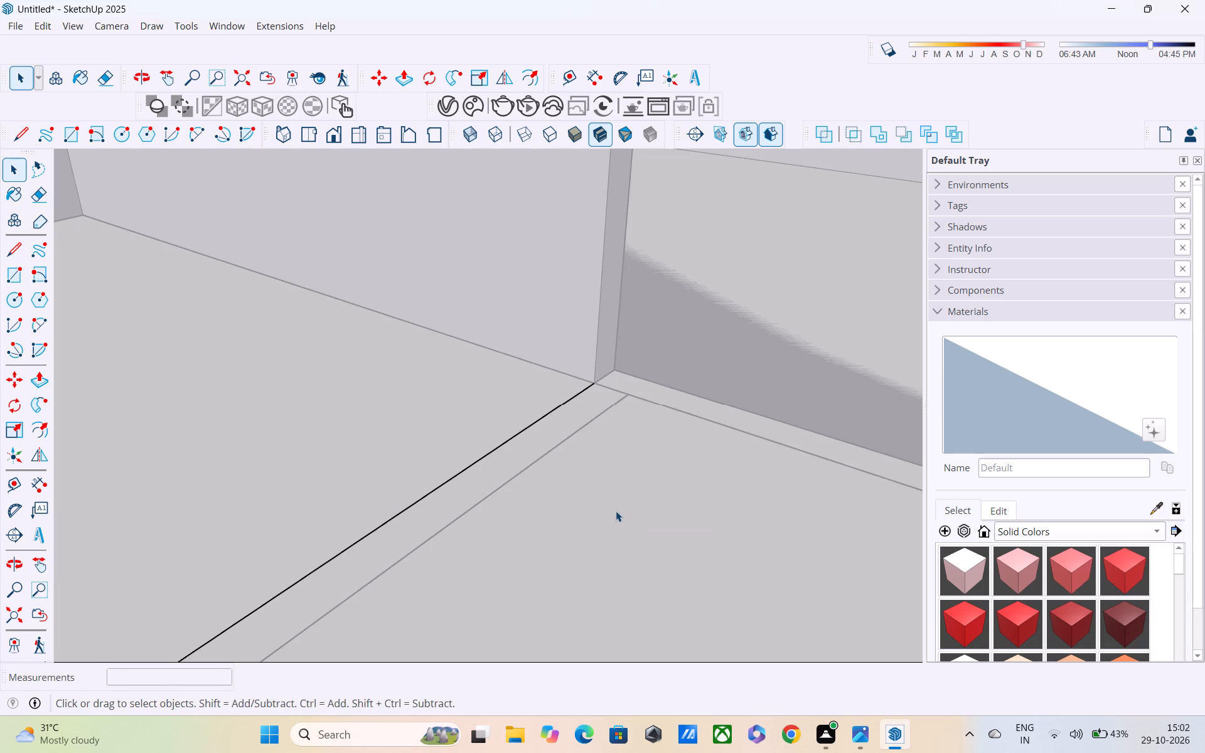
key(l)
scroll(614, 506, down, 5)
shift+middle_drag(619, 514, 678, 357)
scroll(678, 355, up, 1)
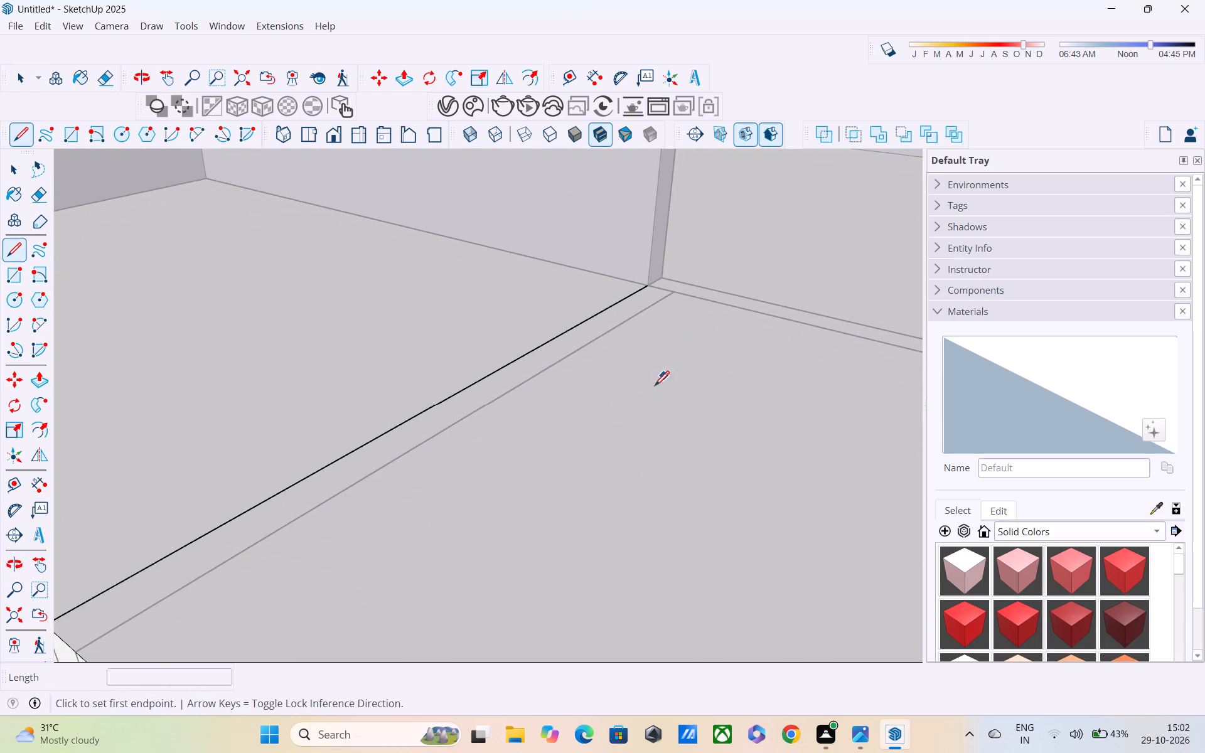
shift+middle_drag(376, 531, 551, 394)
shift+scroll(424, 478, down, 1)
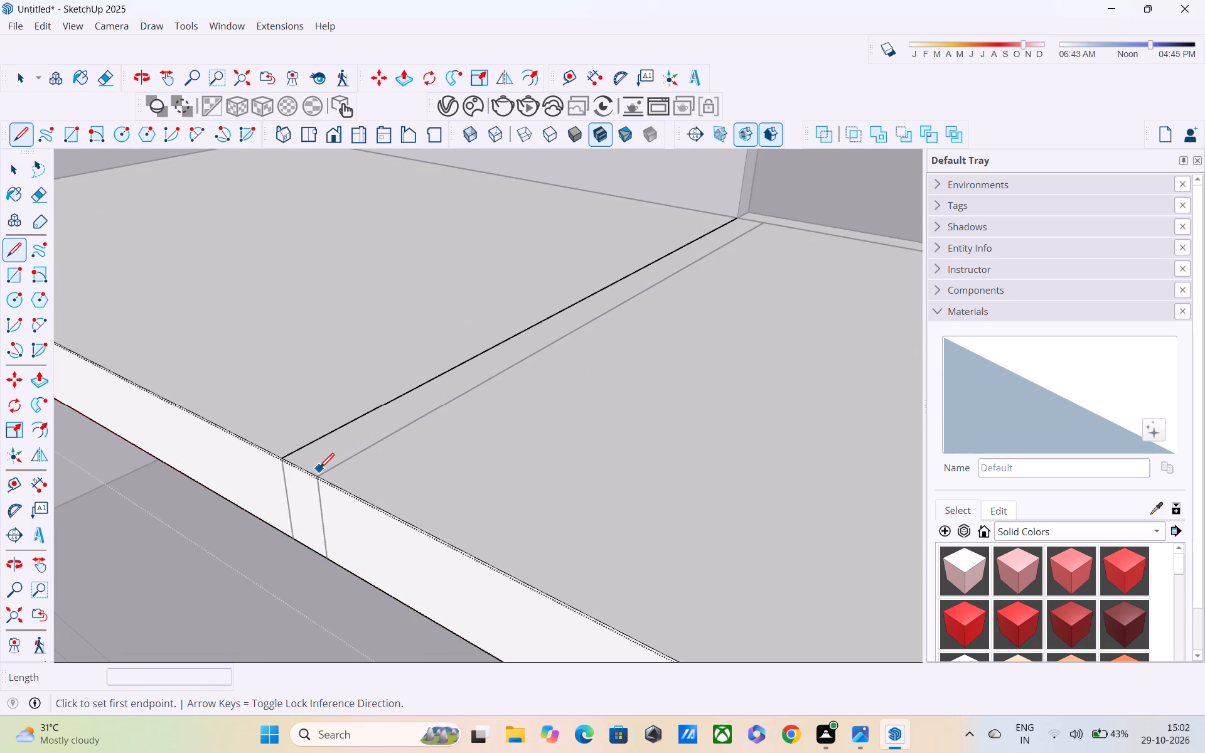
click(318, 476)
scroll(490, 395, up, 1)
middle_drag(490, 395, 514, 547)
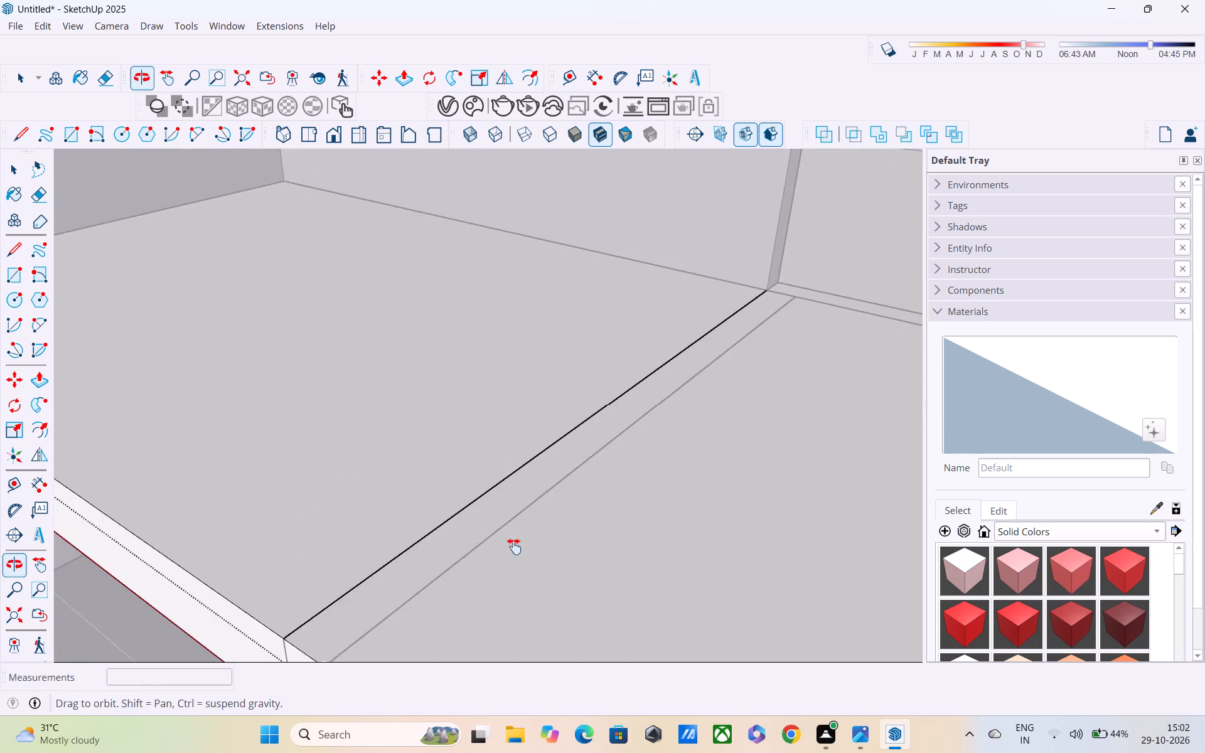
middle_drag(514, 547, 523, 543)
shift+middle_drag(749, 348, 764, 420)
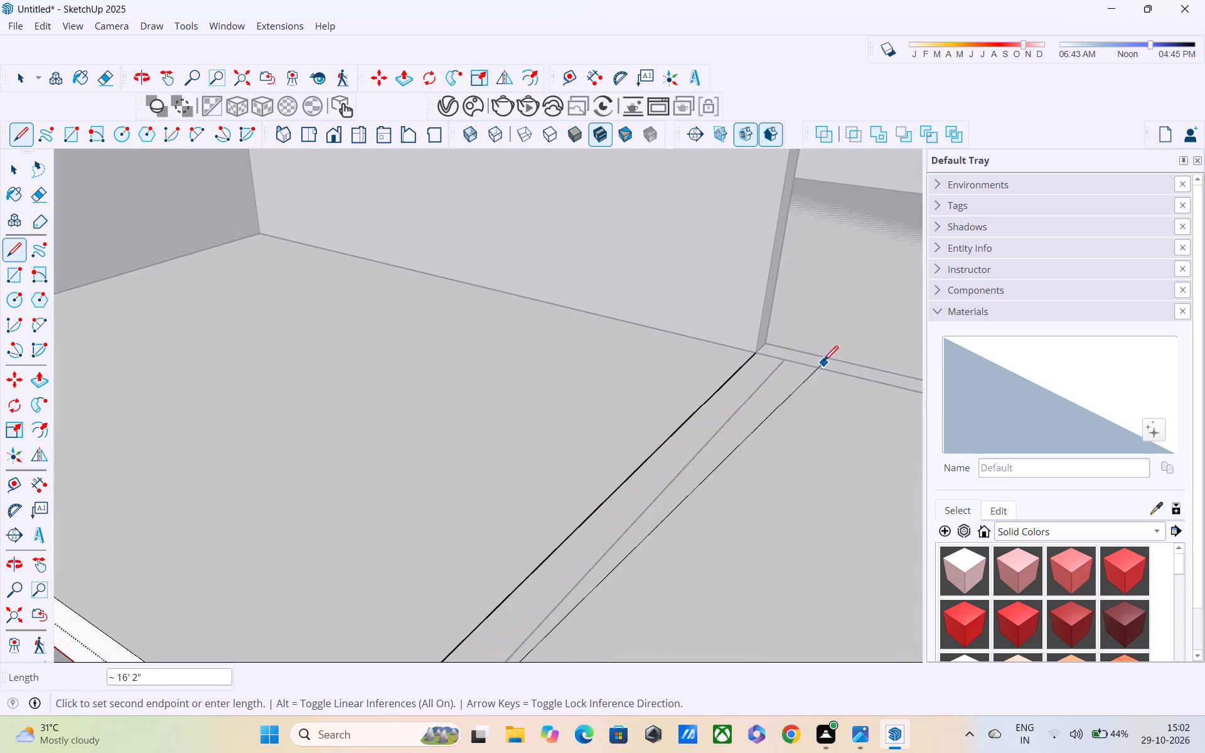
click(787, 361)
scroll(783, 366, down, 6)
key(space)
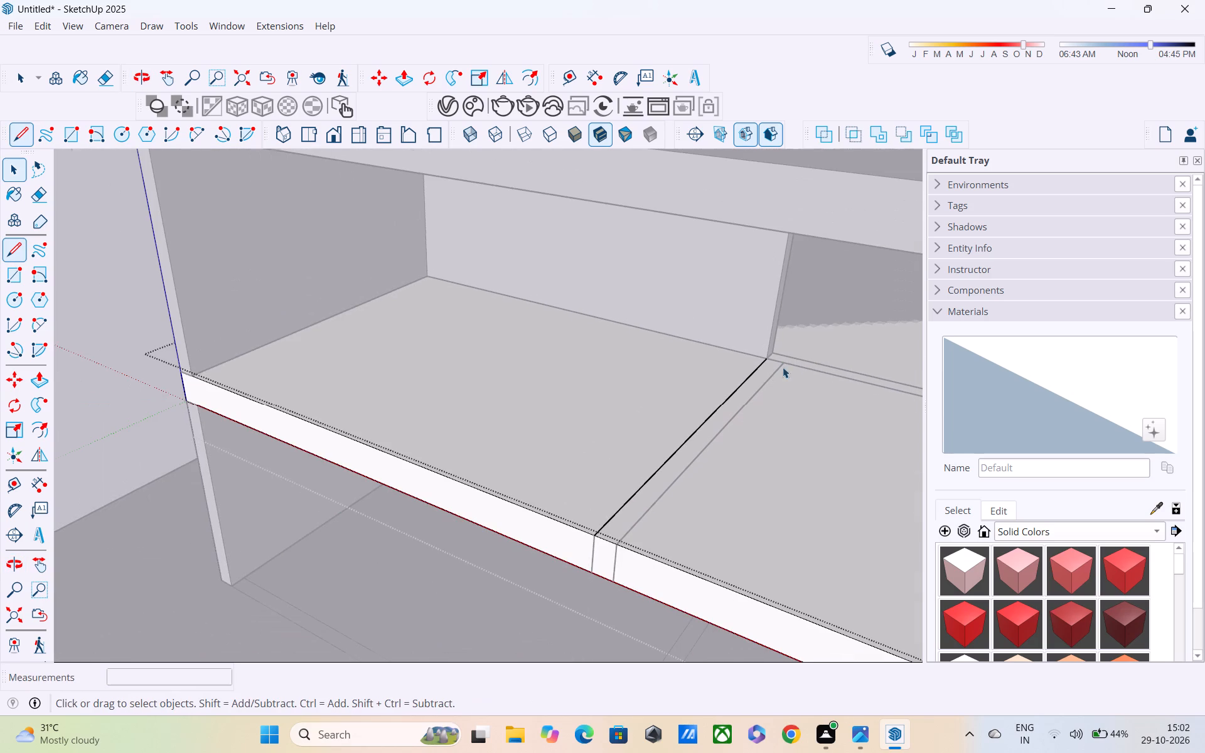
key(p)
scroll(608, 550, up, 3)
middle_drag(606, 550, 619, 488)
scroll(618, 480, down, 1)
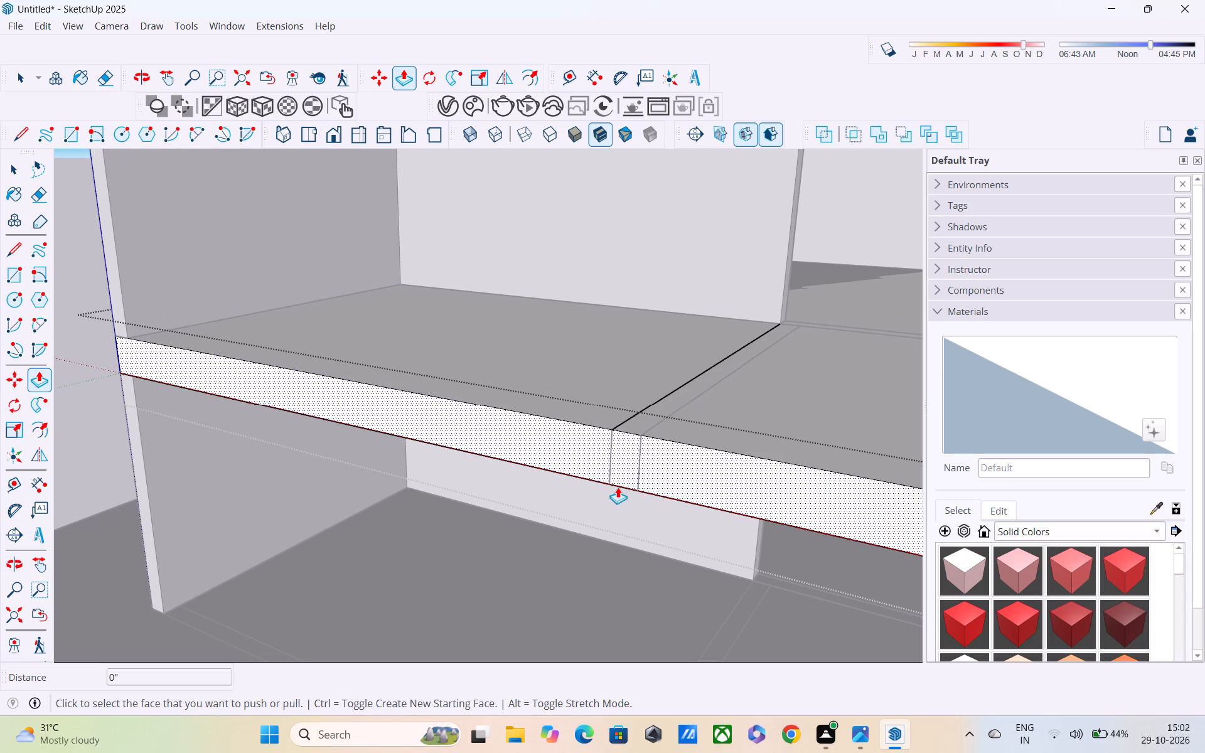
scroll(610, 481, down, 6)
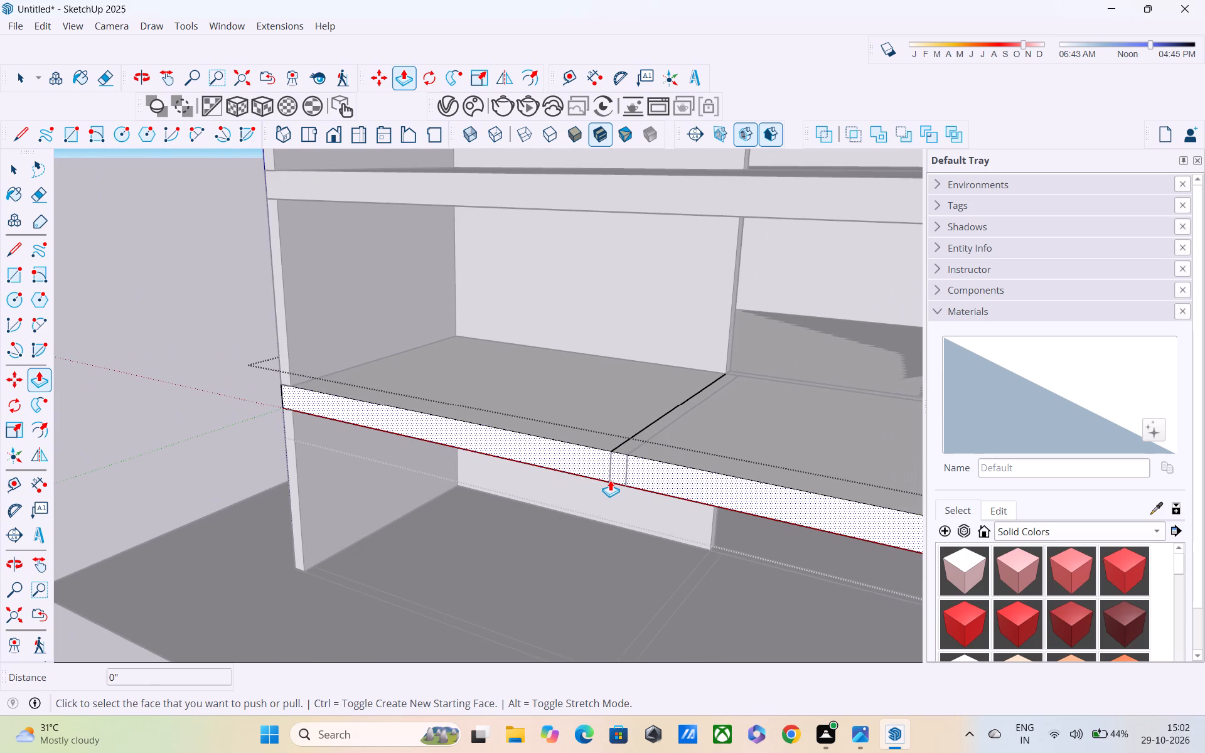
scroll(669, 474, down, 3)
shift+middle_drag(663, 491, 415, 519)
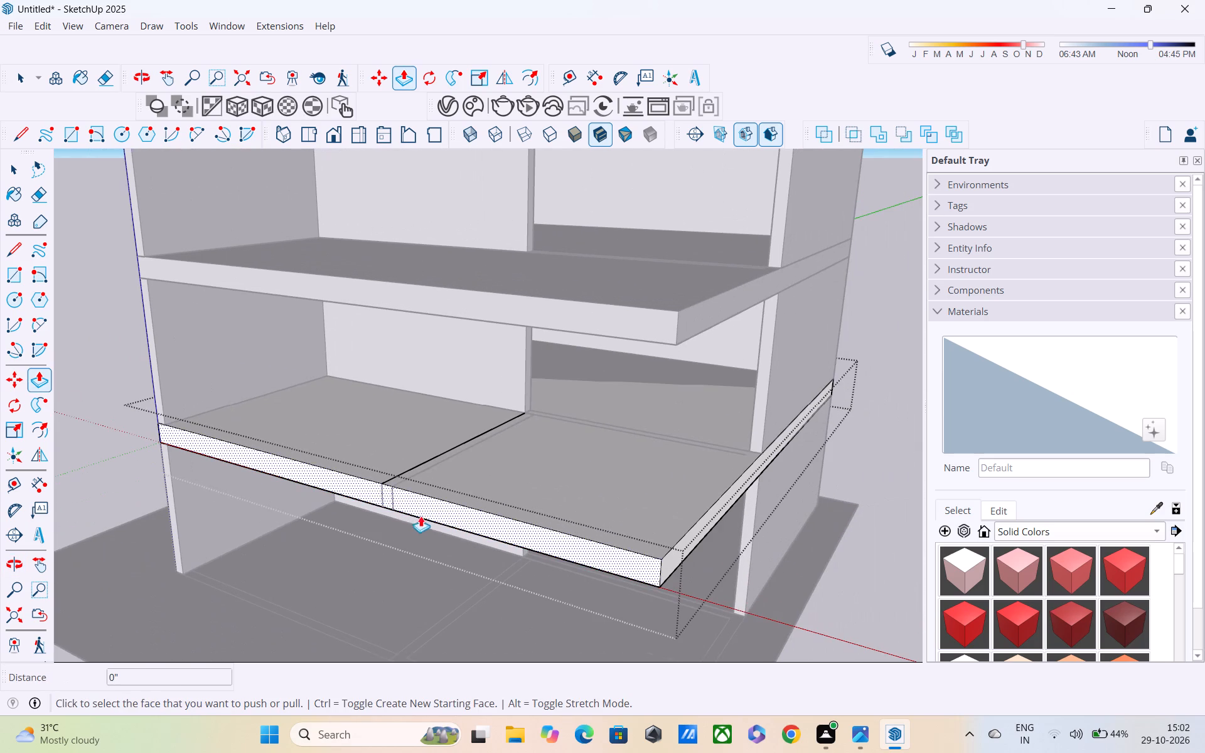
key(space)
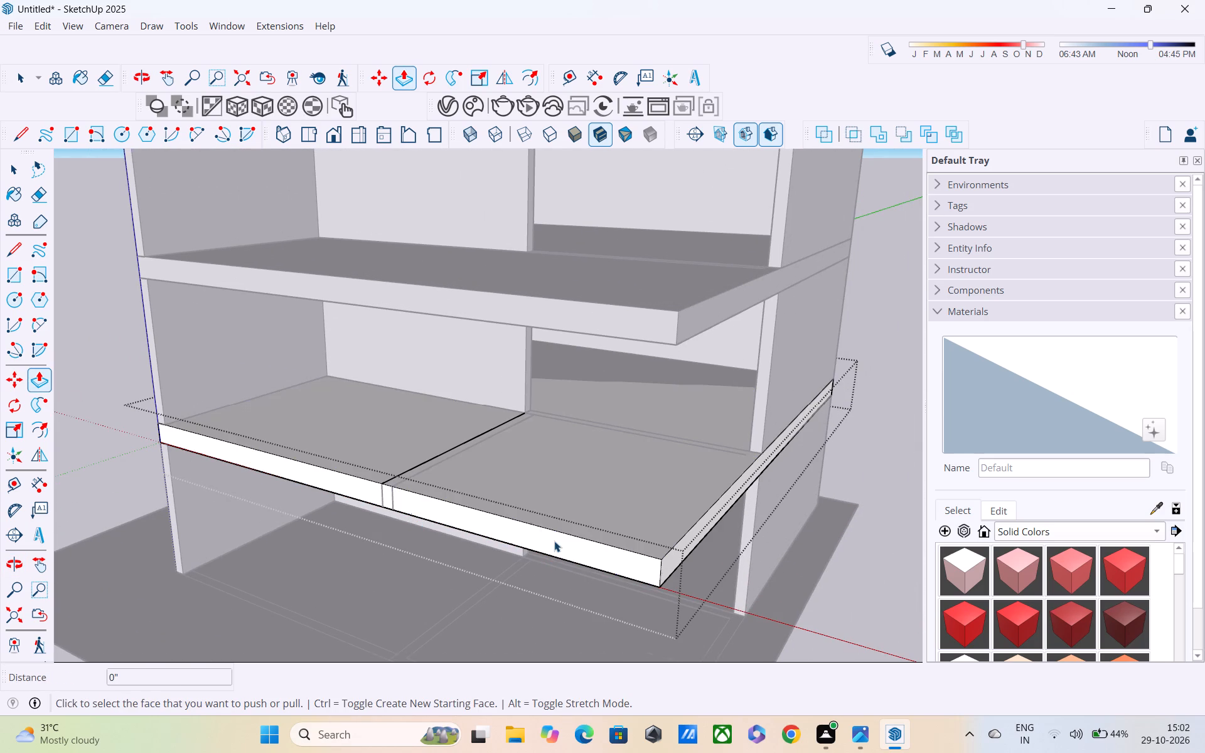
Redraw both vertical partition marks on the lower slab's front face inside the group, from top edge to bottom edge.
key(l)
scroll(423, 520, up, 3)
click(387, 474)
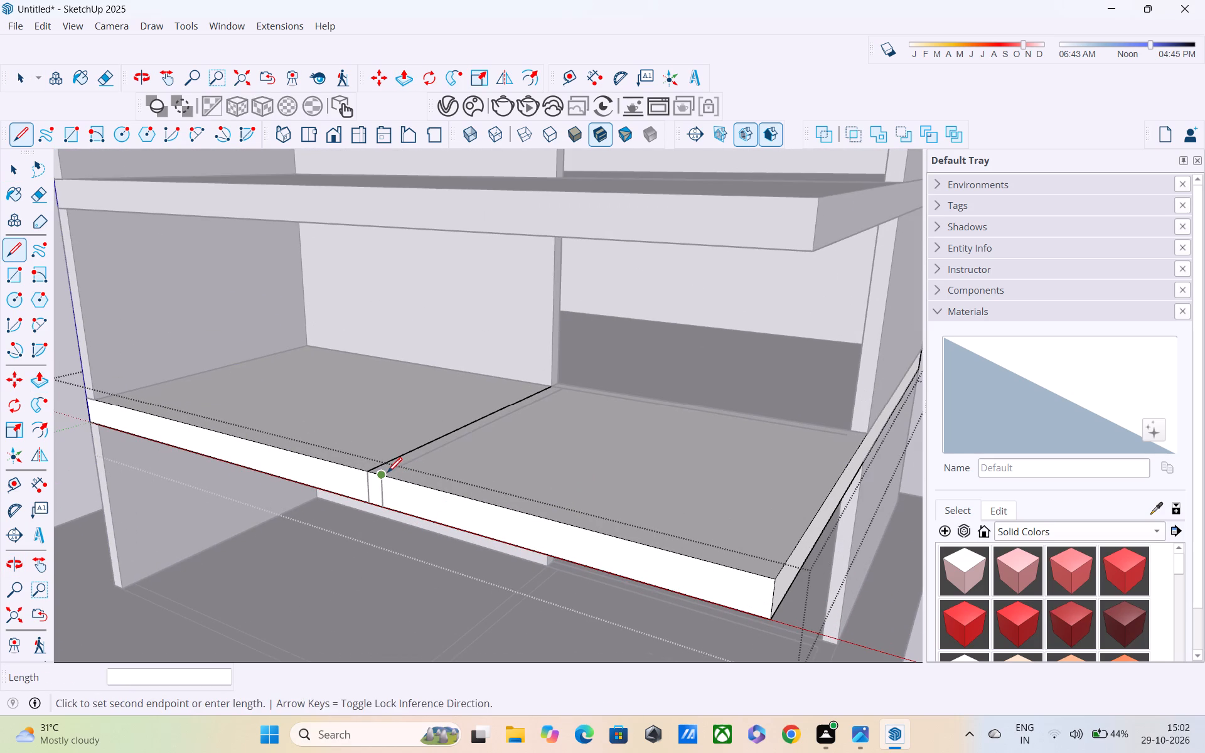
click(380, 506)
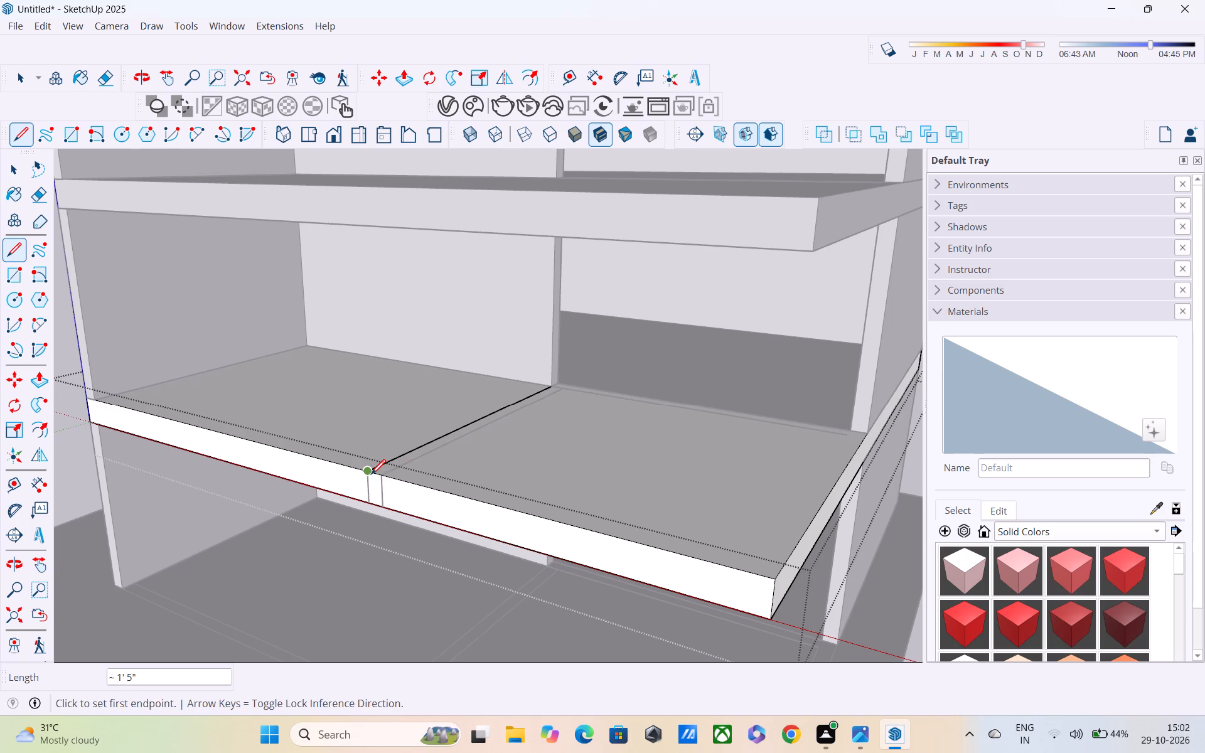
click(371, 476)
click(369, 502)
key(space)
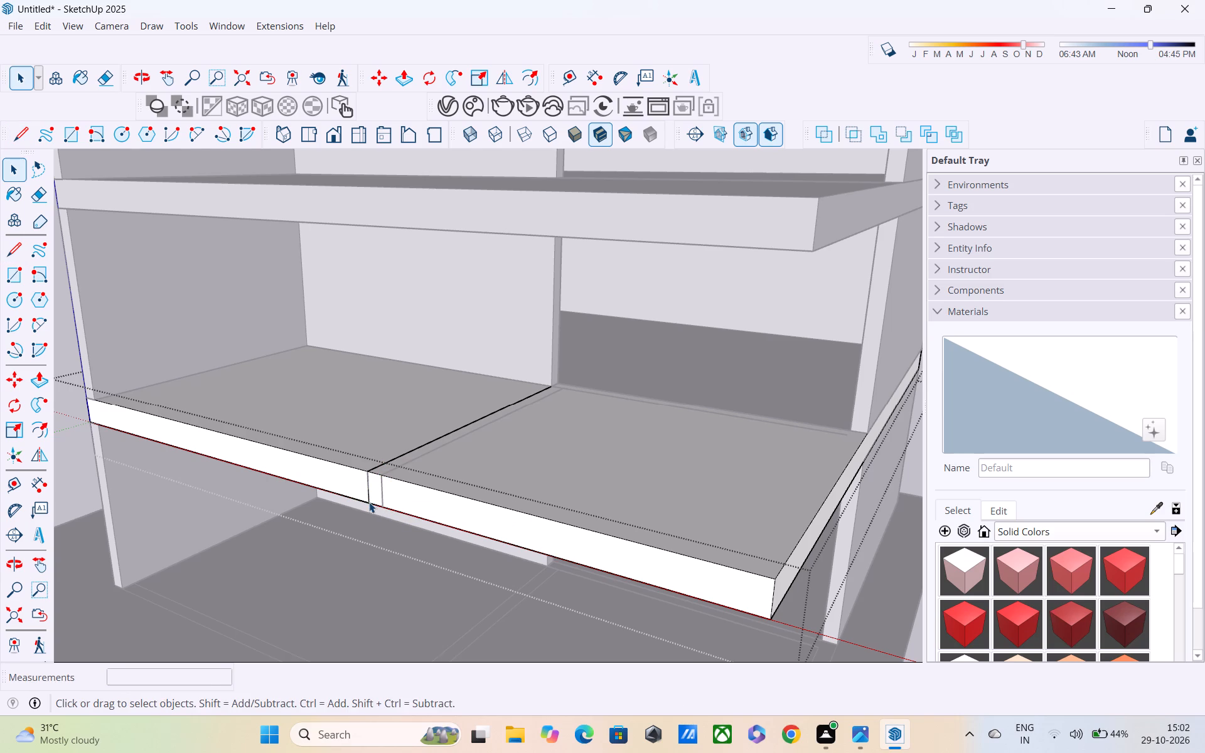
Push the lower slab's front face beyond the second partition mark back 15' 9" to the wall line with Push/Pull.
key(p)
click(410, 496)
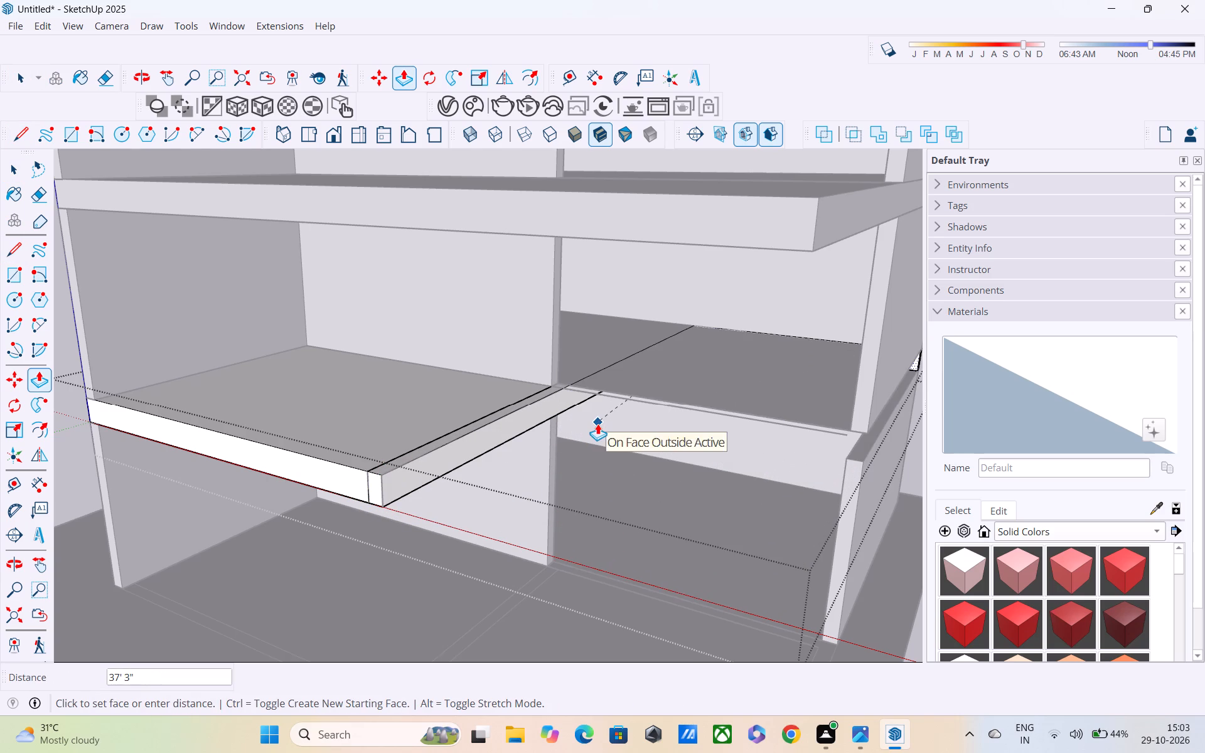
middle_drag(623, 387, 668, 324)
middle_drag(663, 377, 582, 414)
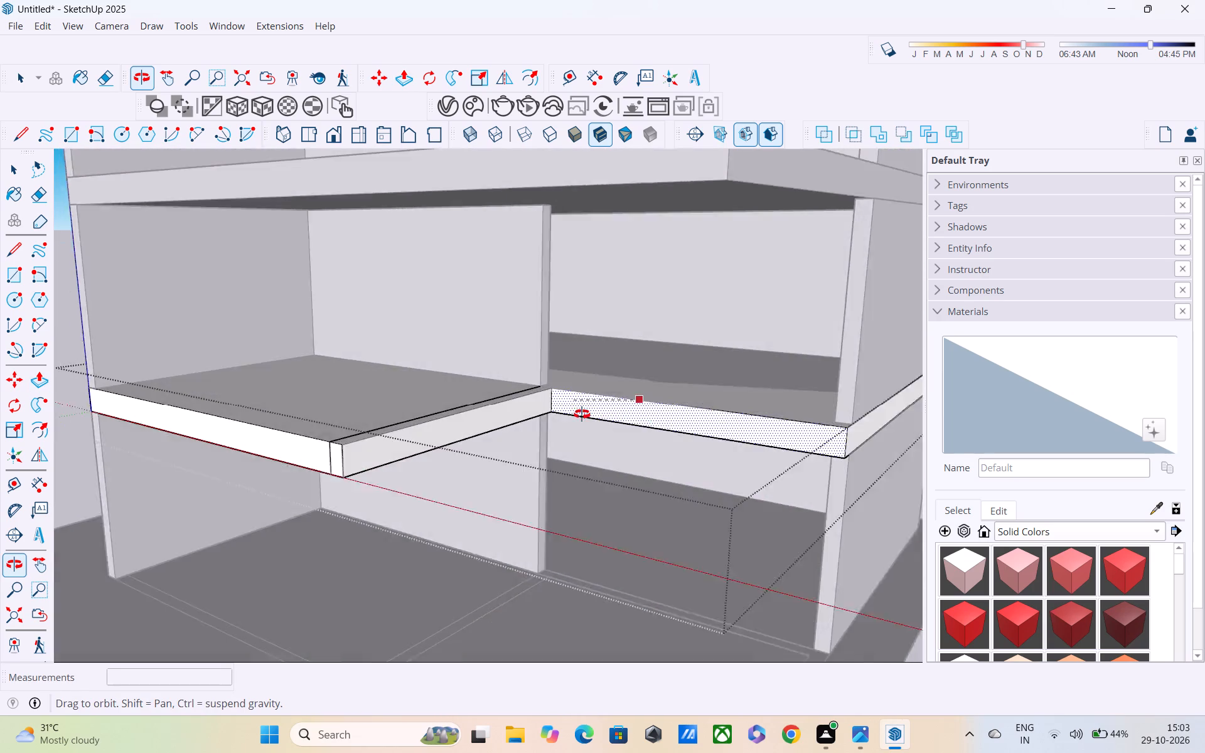
middle_drag(582, 414, 541, 396)
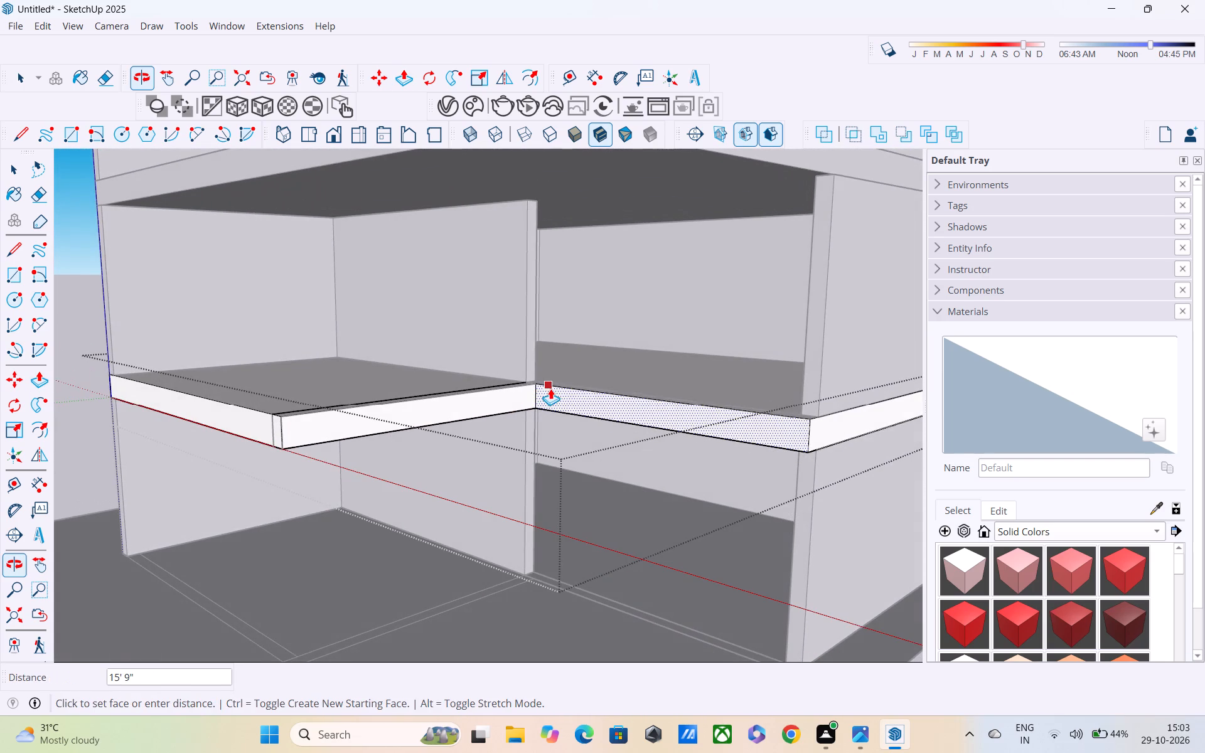
click(552, 386)
Examine the cut-back lower slab and the whole house from several sides.
scroll(550, 391, down, 7)
middle_drag(555, 431, 581, 474)
scroll(584, 464, down, 6)
key(space)
middle_drag(596, 462, 412, 451)
scroll(407, 447, down, 4)
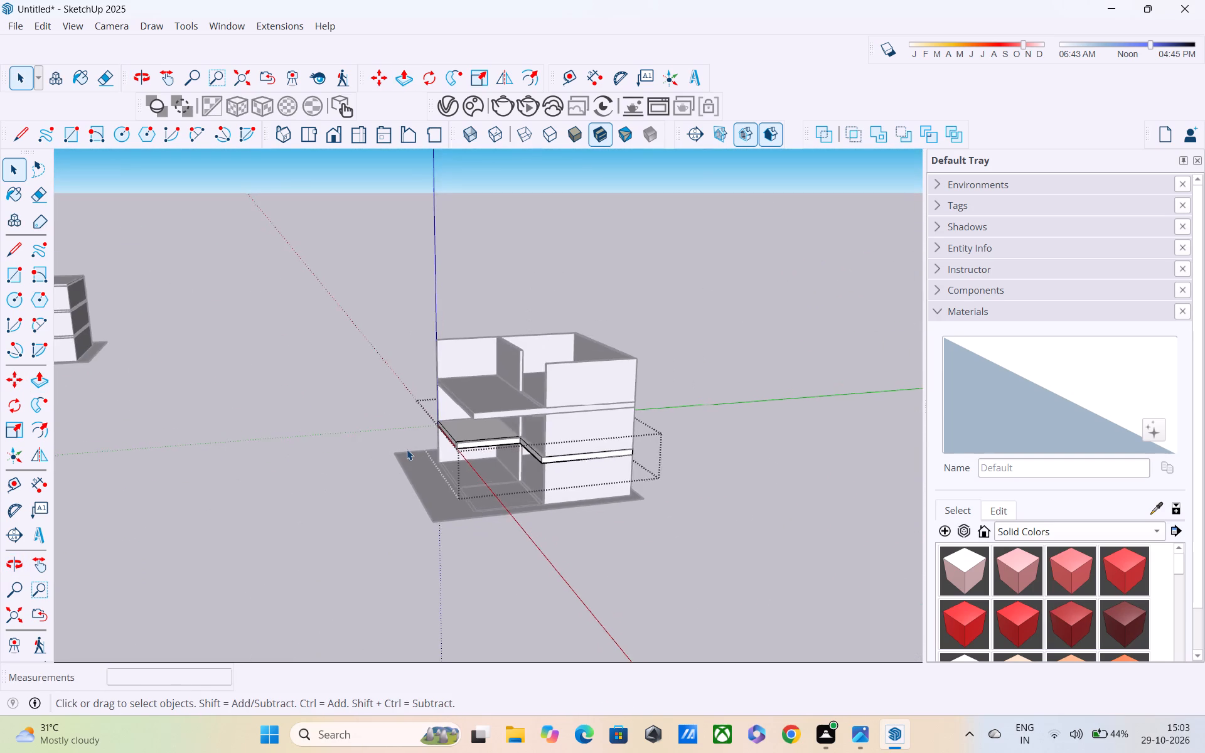
scroll(407, 453, down, 4)
middle_drag(408, 469, 525, 530)
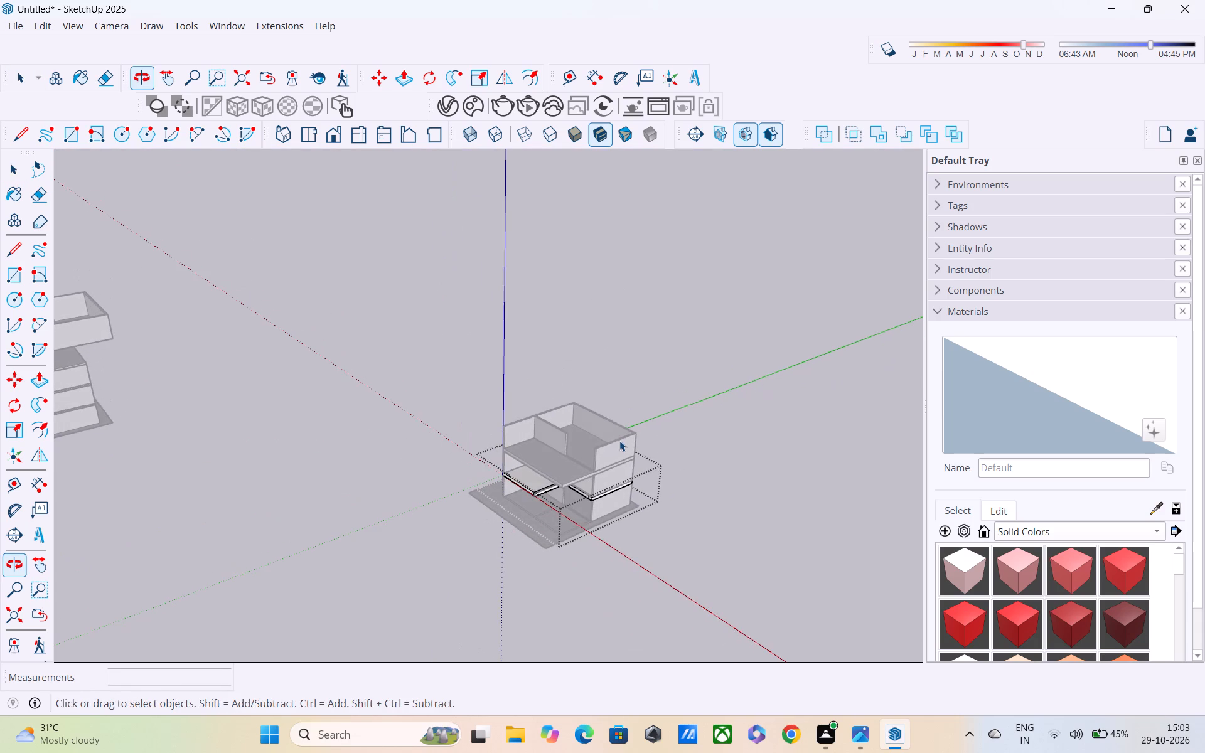
key(space)
middle_drag(587, 457, 601, 405)
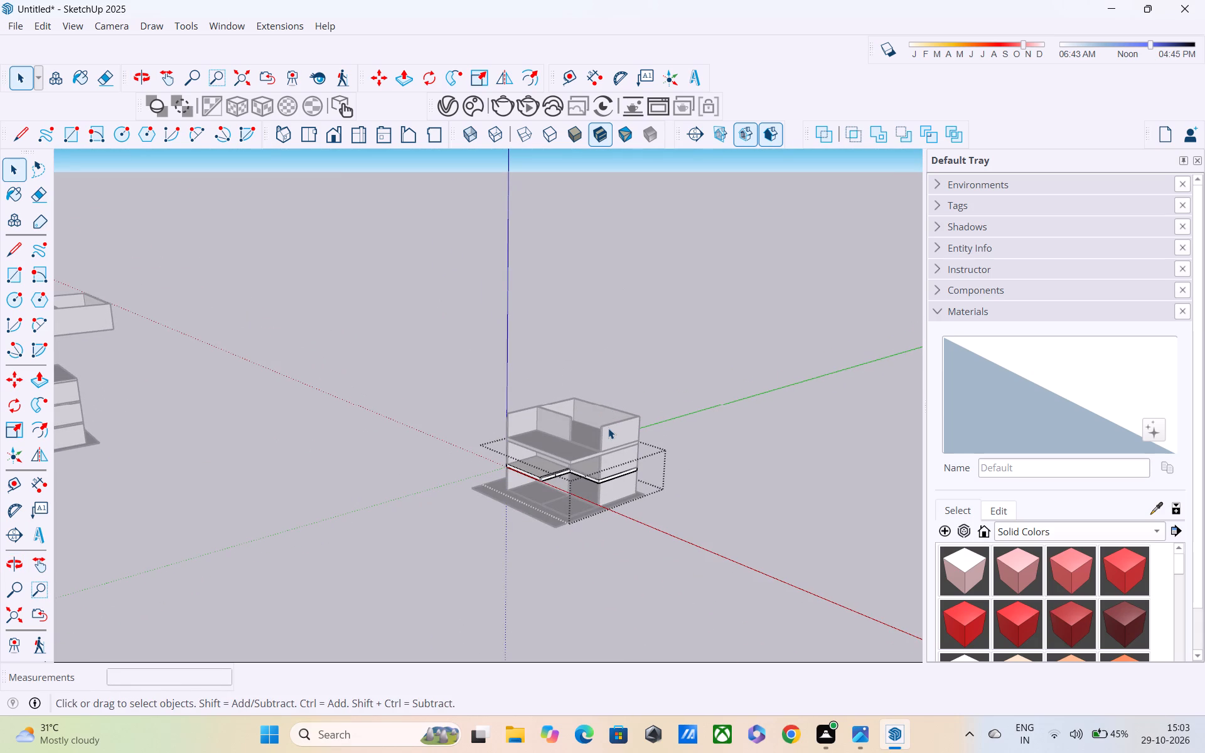
middle_drag(587, 450, 643, 349)
scroll(621, 404, up, 4)
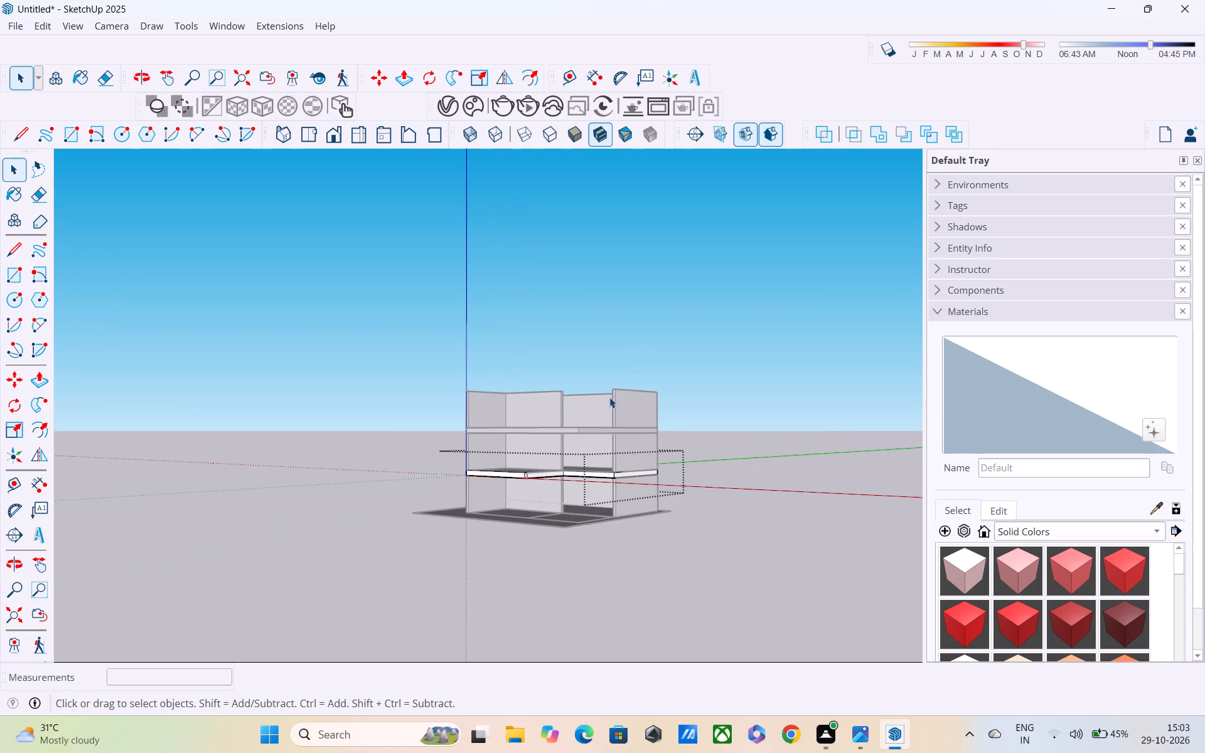
scroll(612, 329, down, 5)
key(space)
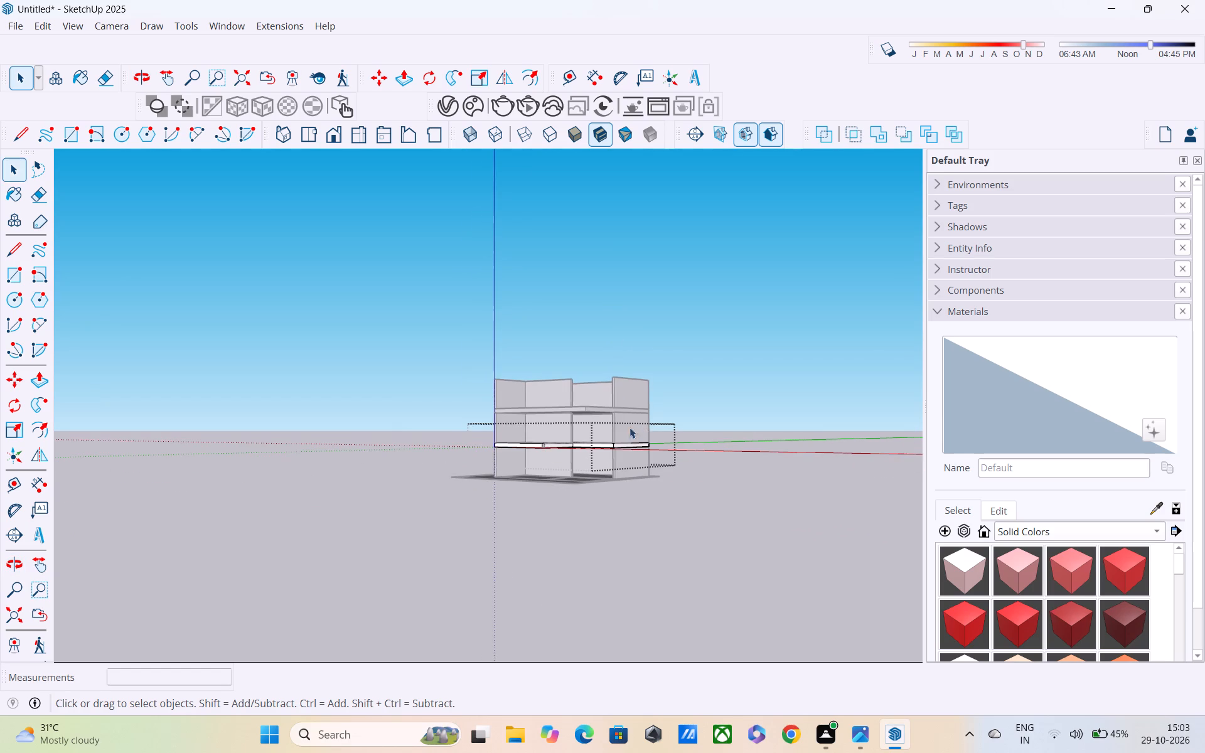
middle_drag(629, 427, 623, 491)
scroll(572, 471, up, 4)
Close the lower slab group and copy the cut-back slab about 22' 10" up onto the top storey's walls.
click(533, 445)
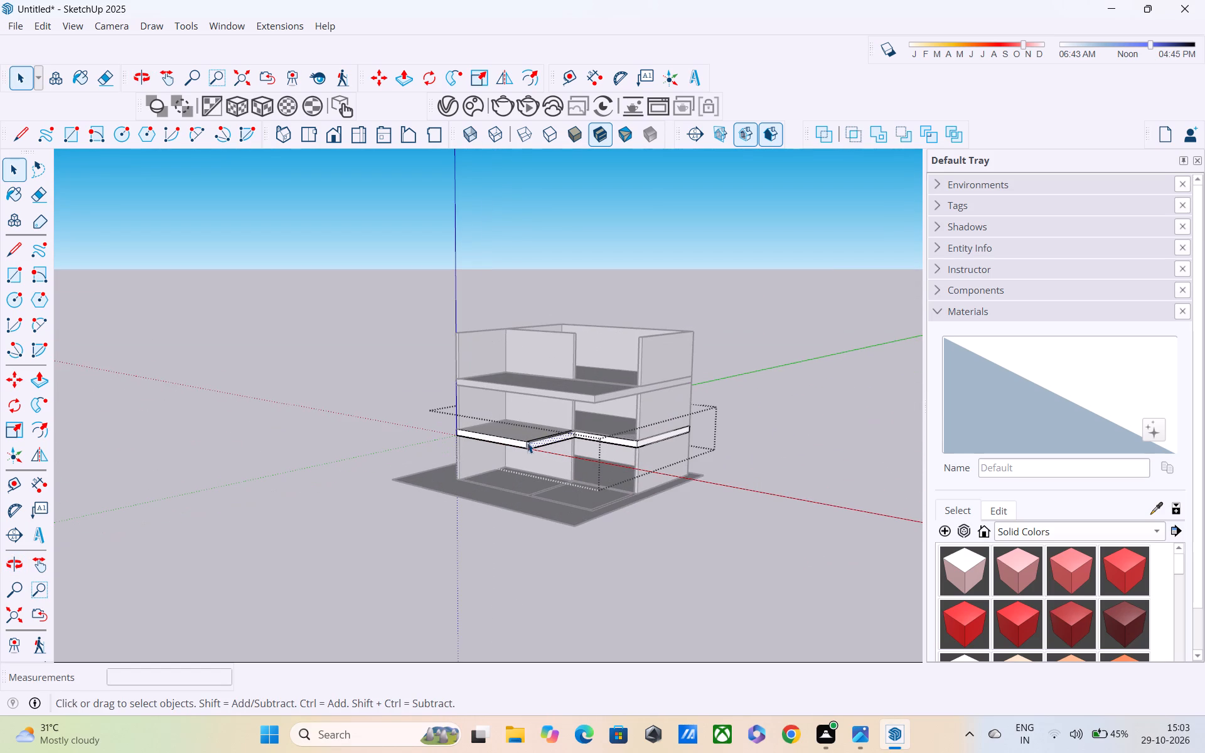
click(401, 395)
click(504, 442)
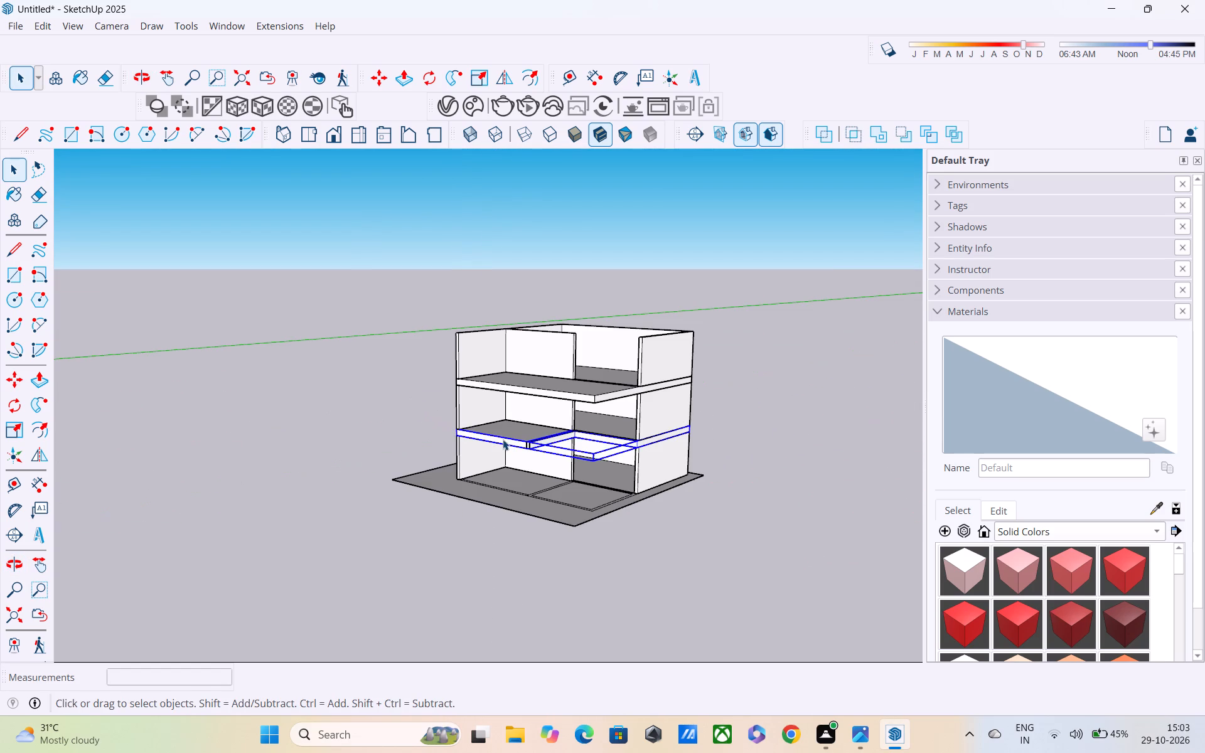
key(m)
scroll(493, 429, up, 3)
click(444, 437)
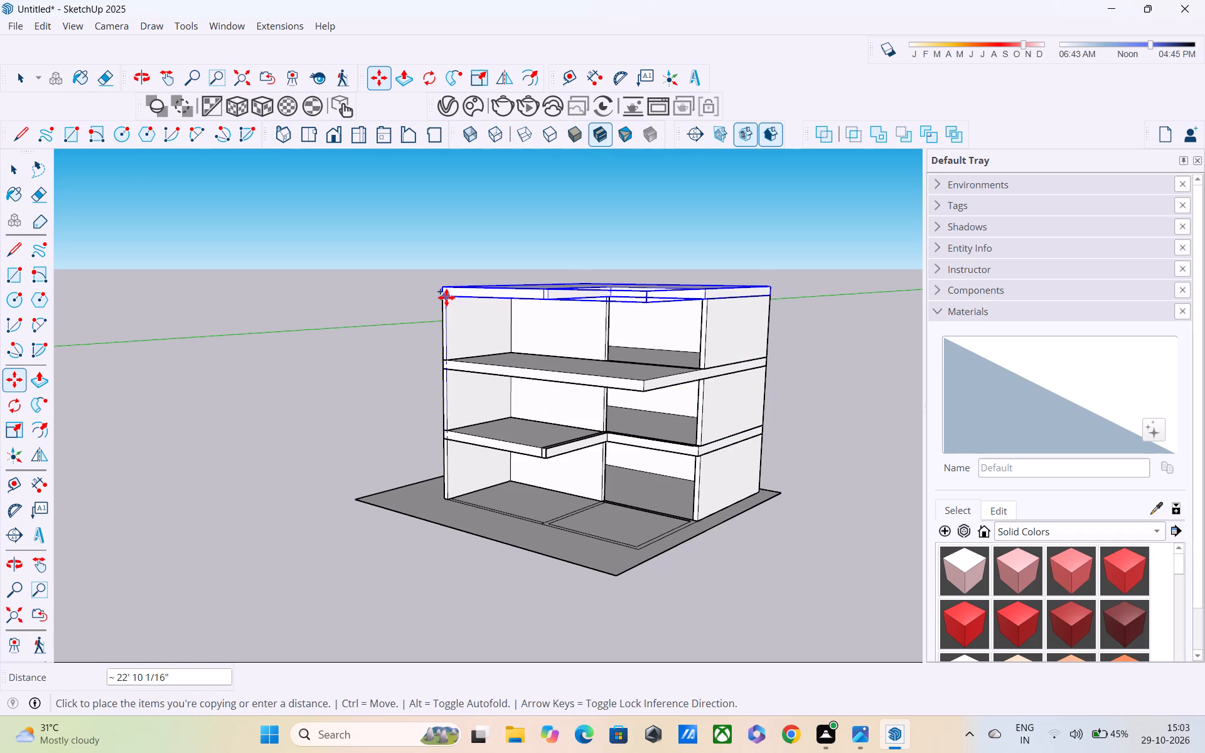
click(446, 297)
middle_drag(513, 426, 532, 466)
key(space)
click(791, 402)
Open the middle floor slab's group for editing.
middle_drag(753, 429, 747, 435)
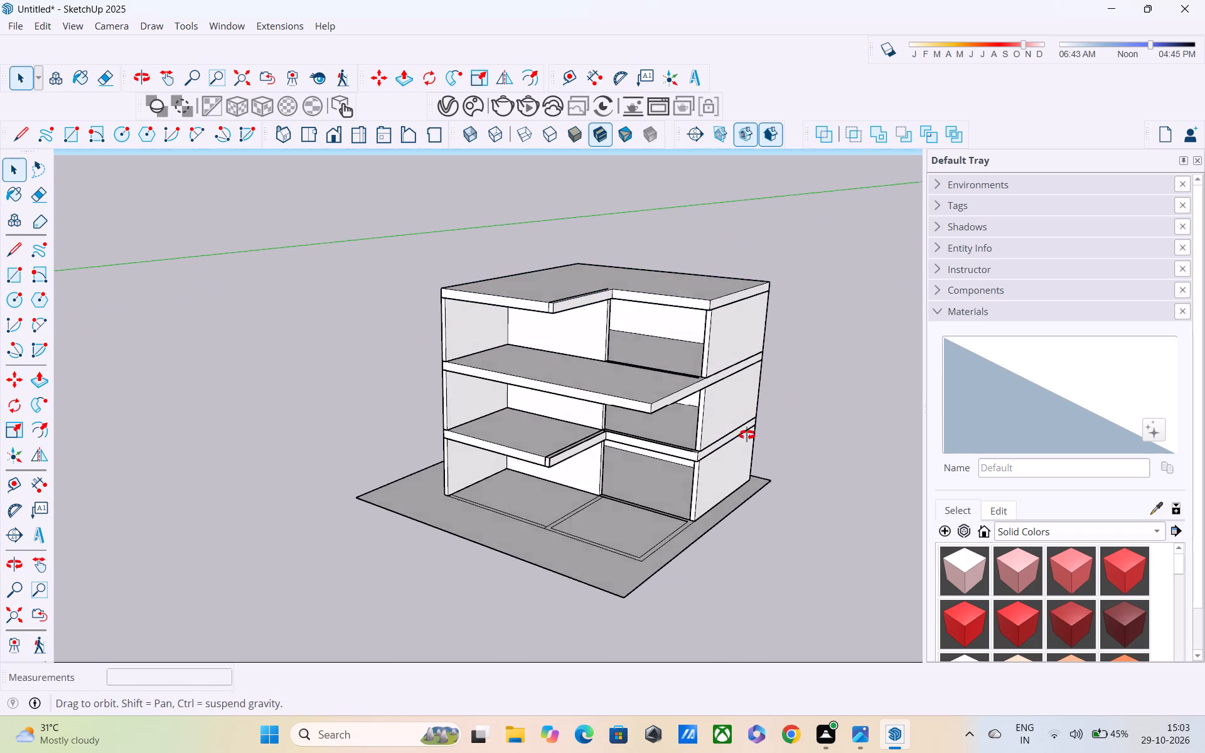
middle_drag(747, 435, 665, 456)
key(space)
double_click(609, 430)
scroll(615, 410, down, 3)
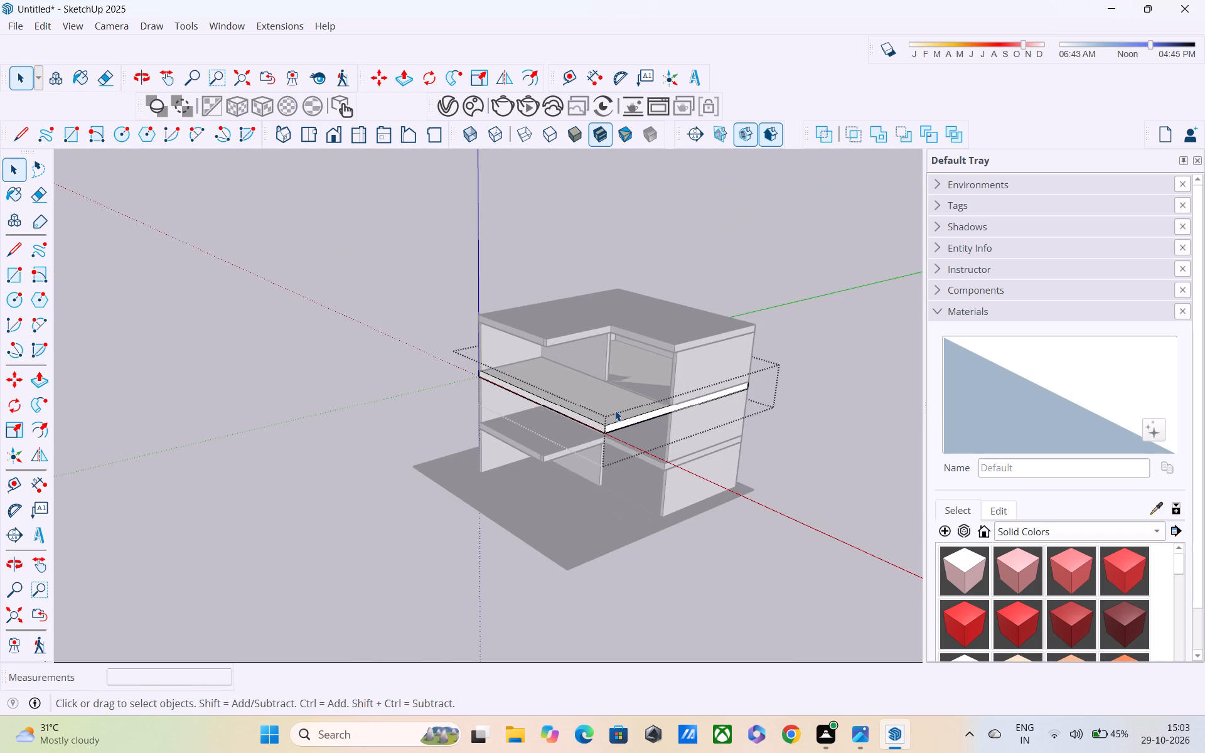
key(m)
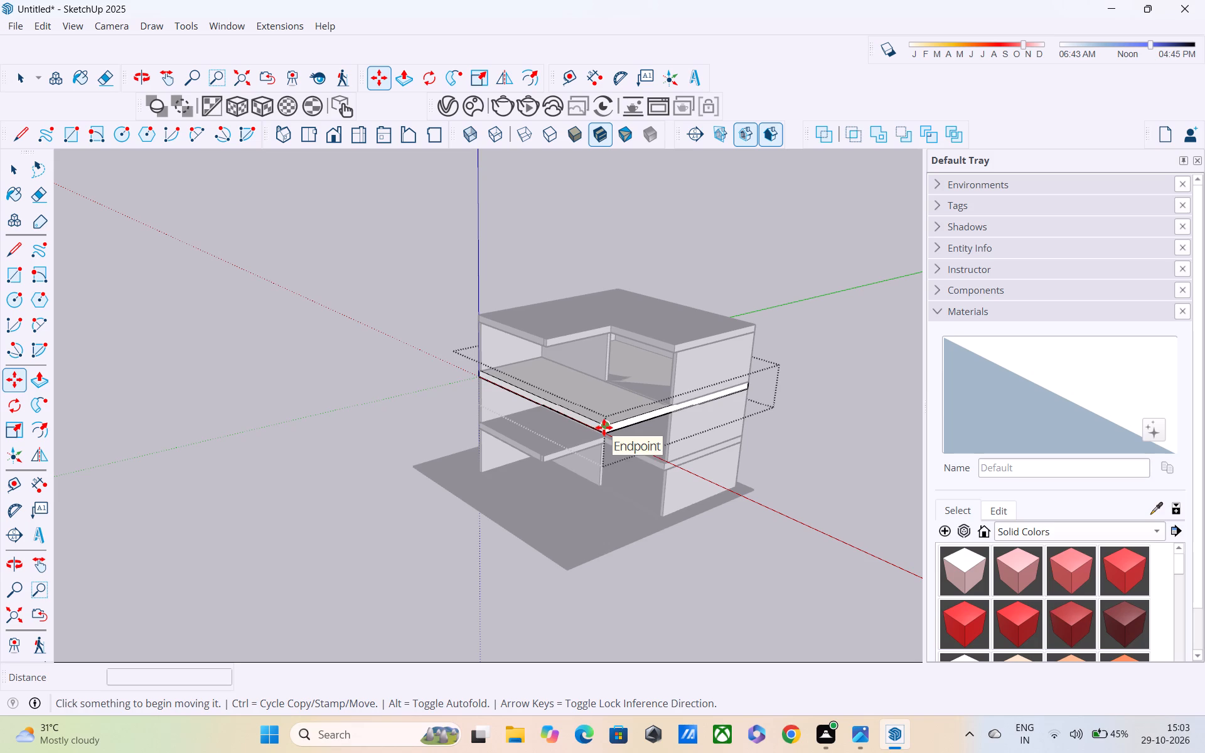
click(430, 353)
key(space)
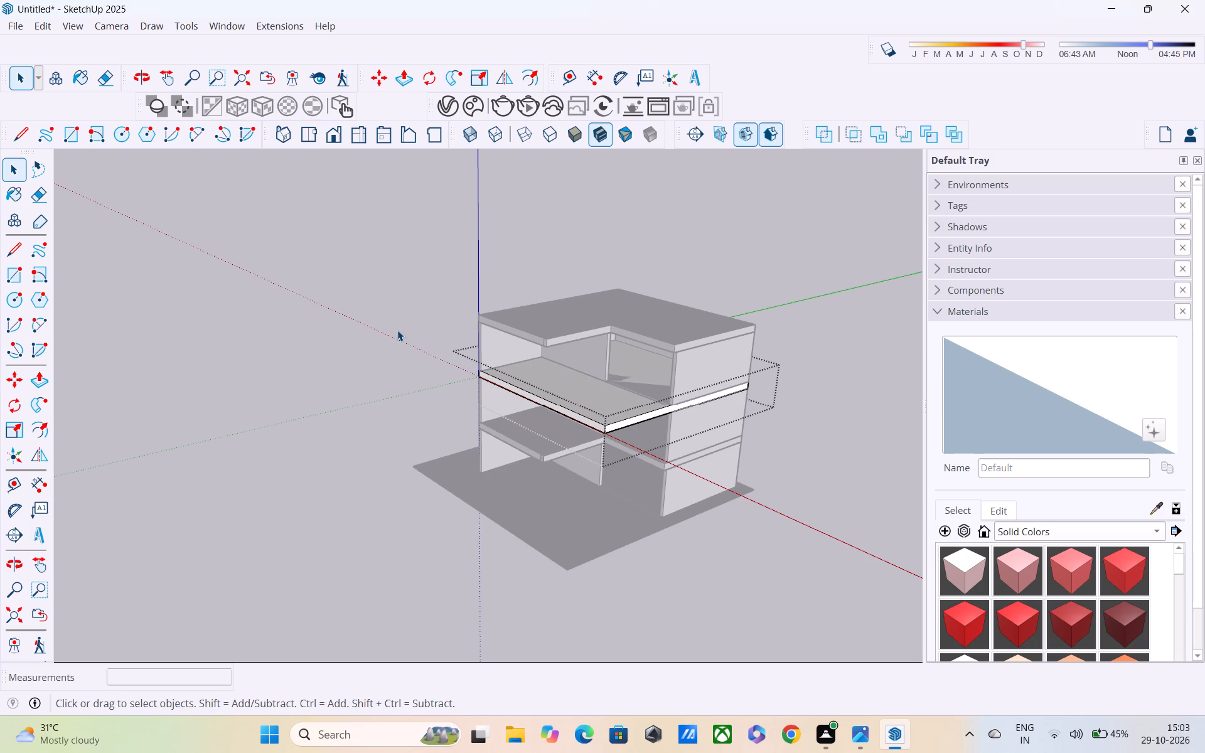
Close the middle floor slab's group and move the uncut slab out of the house, clear of its side wall.
click(397, 330)
click(625, 424)
key(m)
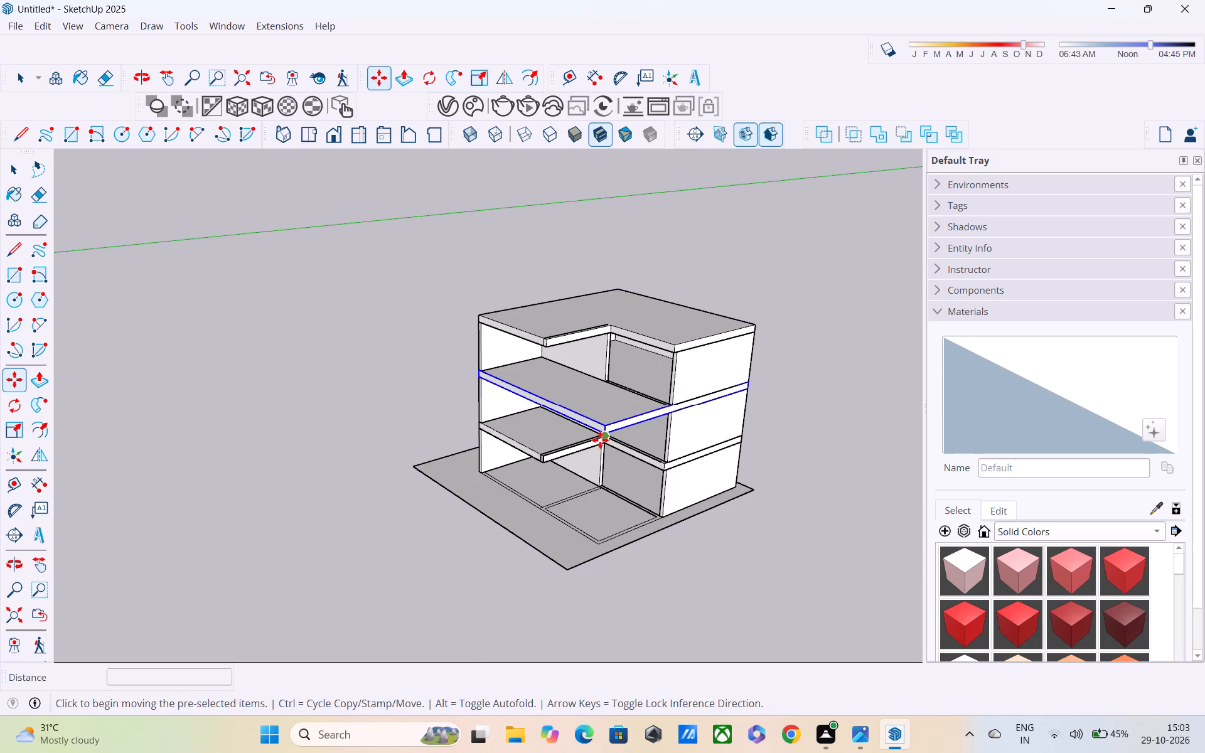
click(599, 435)
middle_drag(785, 414, 783, 417)
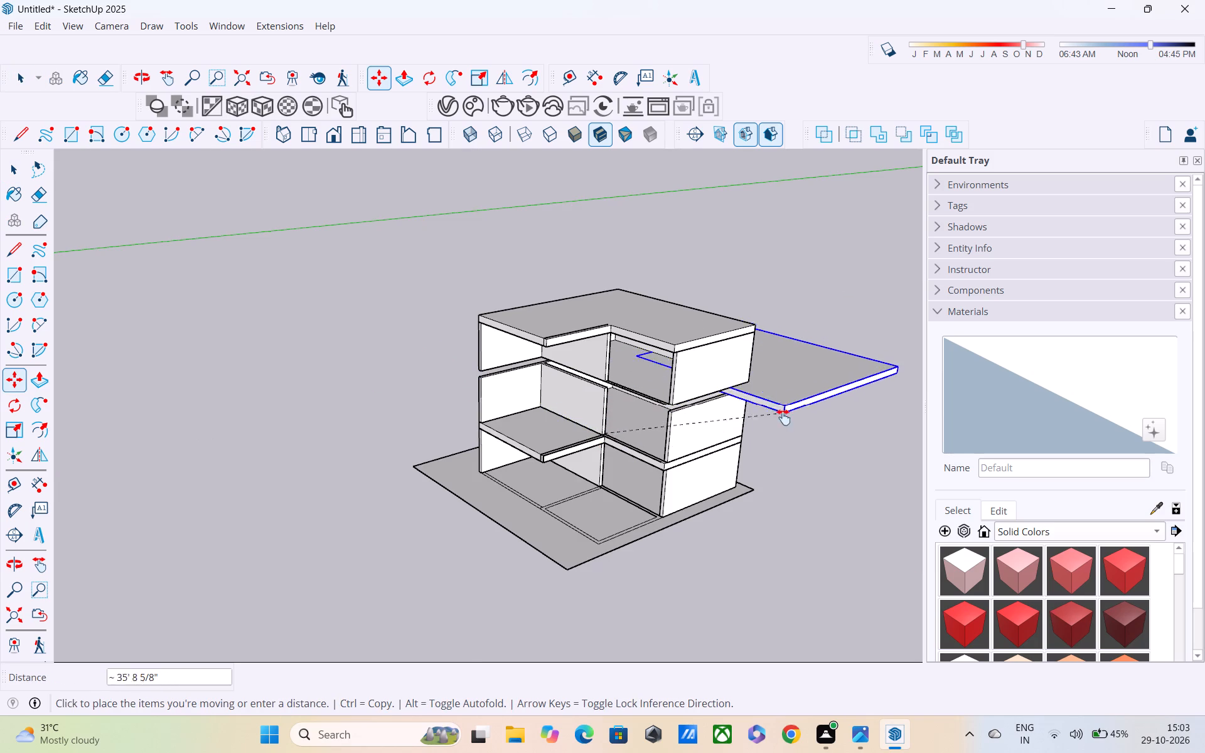
middle_drag(783, 417, 512, 489)
click(736, 435)
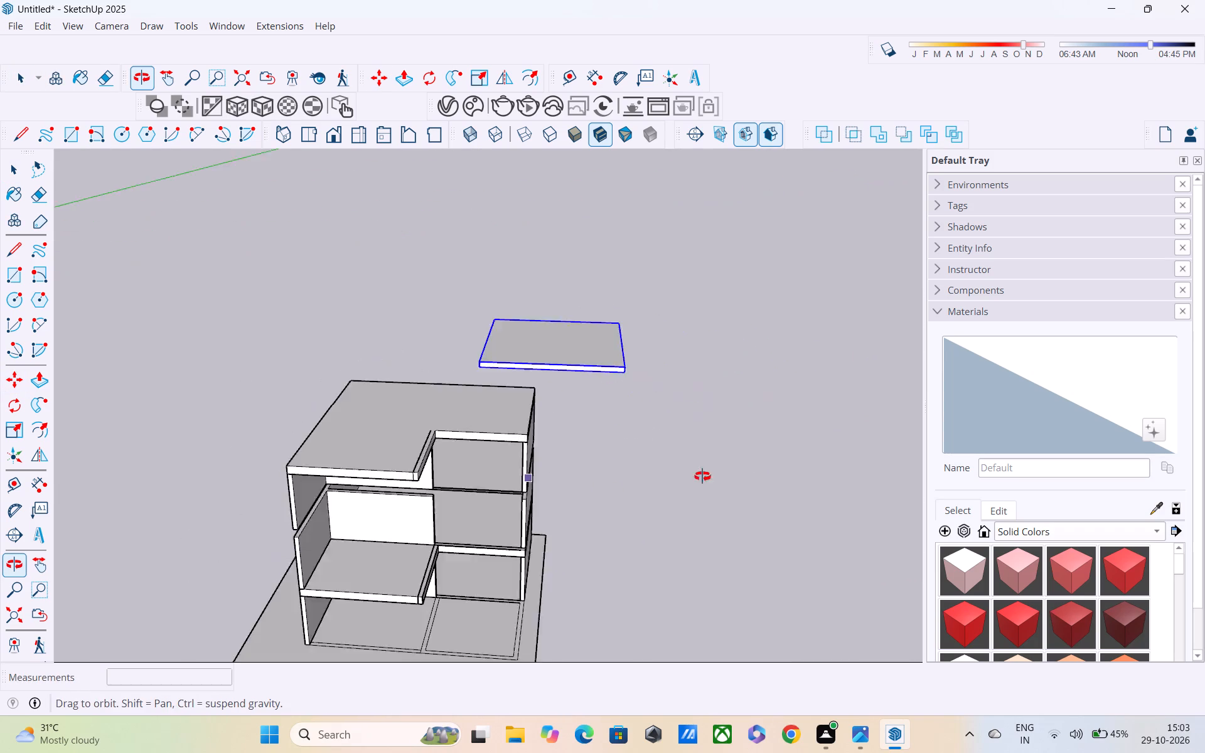
Copy the cut-back roof slab about 11' 5" straight down onto the middle storey's walls, filling the emptied slab level.
key(space)
click(415, 455)
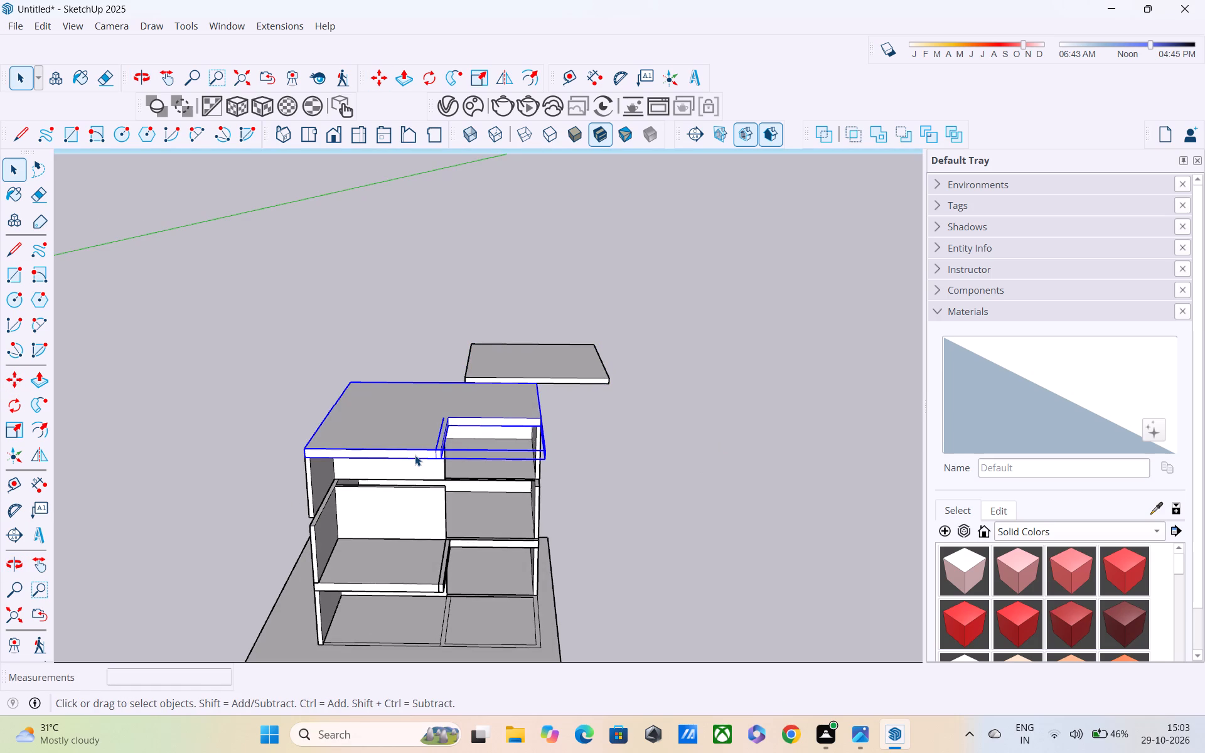
key(m)
click(306, 458)
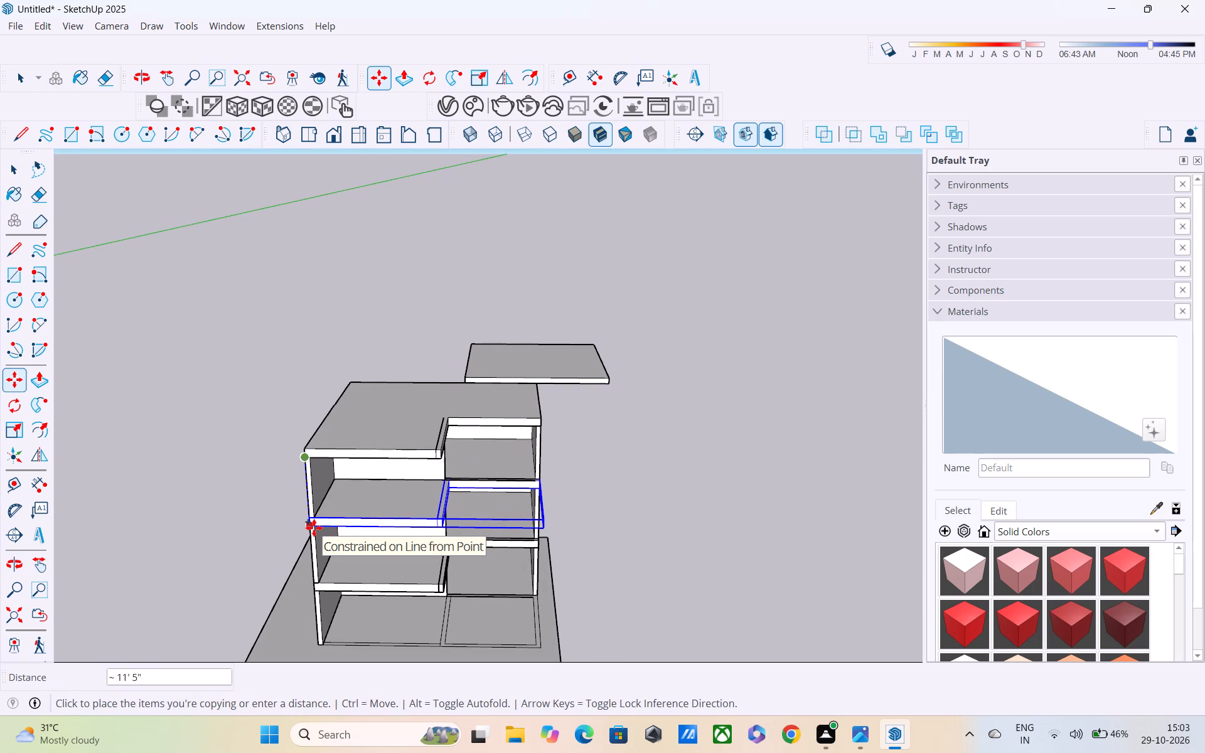
click(314, 528)
middle_drag(444, 626, 286, 580)
key(space)
click(680, 519)
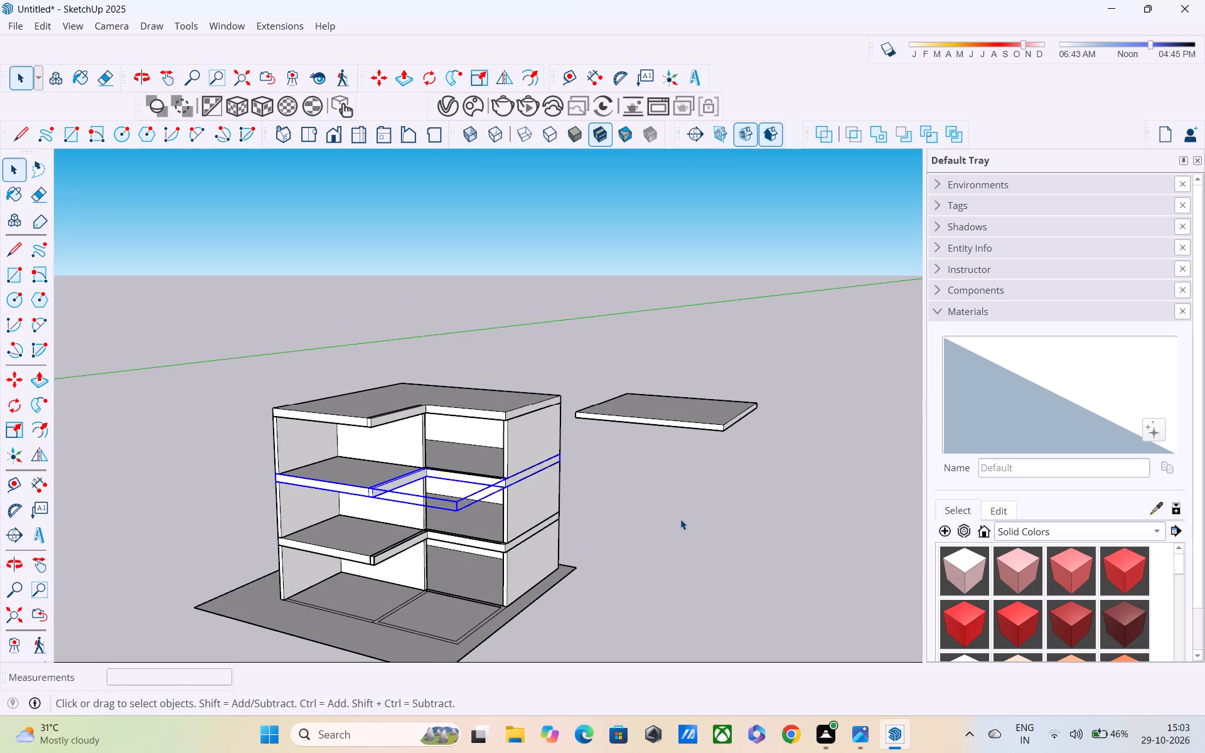
Examine the slab edges at the partition on every storey and the partition outline on the ground.
middle_drag(461, 503, 557, 643)
scroll(408, 544, up, 12)
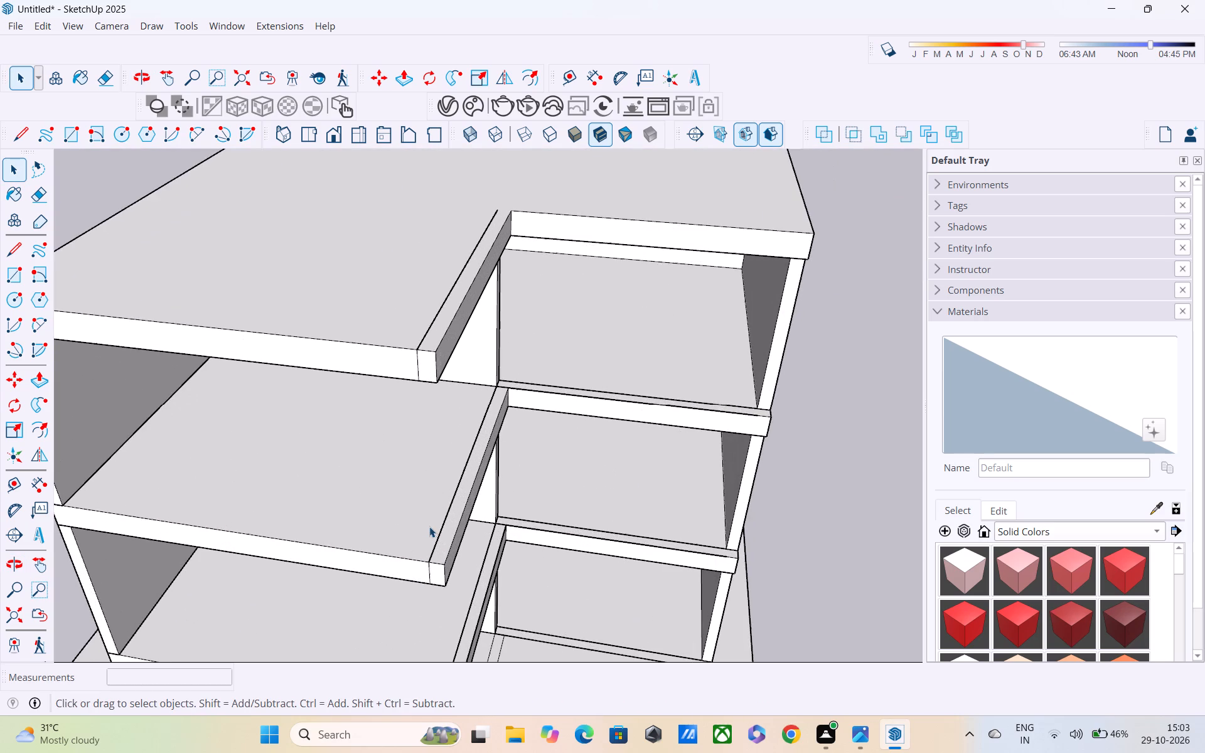
middle_drag(430, 527, 474, 473)
scroll(483, 469, up, 4)
middle_drag(488, 489, 484, 437)
scroll(484, 437, up, 1)
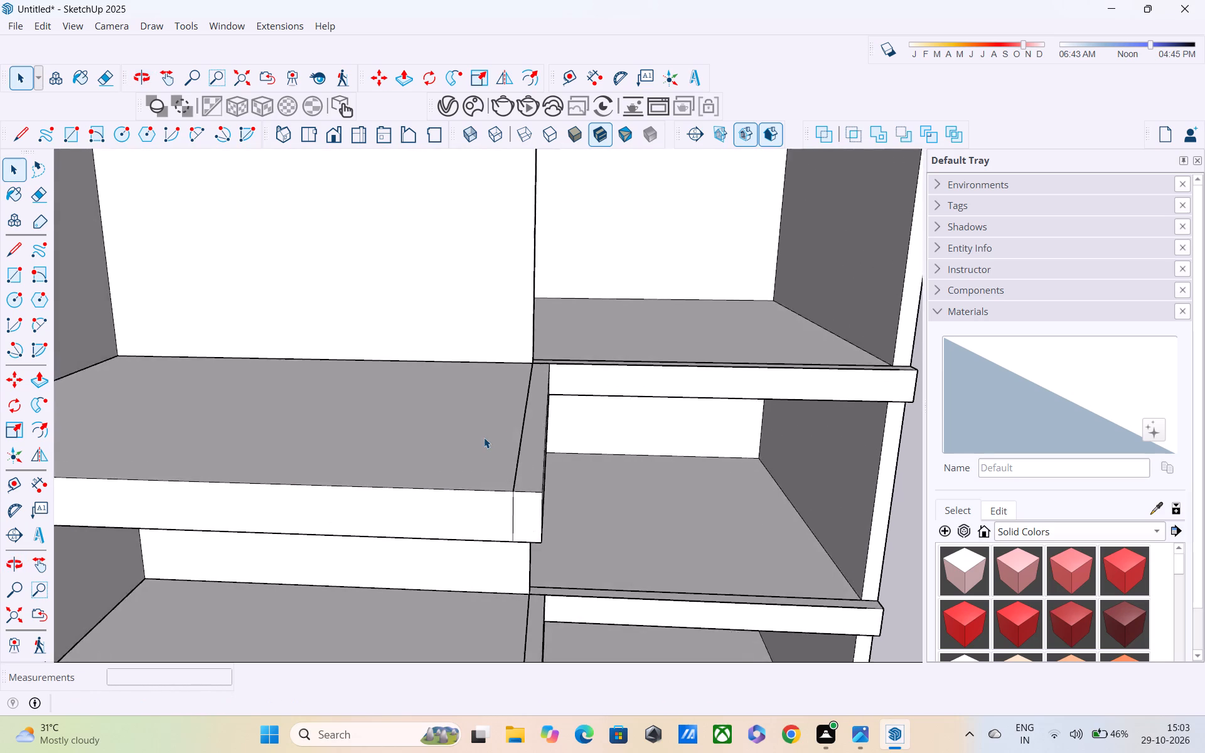
scroll(484, 437, down, 5)
scroll(488, 488, down, 4)
middle_drag(489, 508, 478, 406)
shift+scroll(478, 405, up, 1)
scroll(477, 410, down, 4)
middle_drag(476, 461, 477, 451)
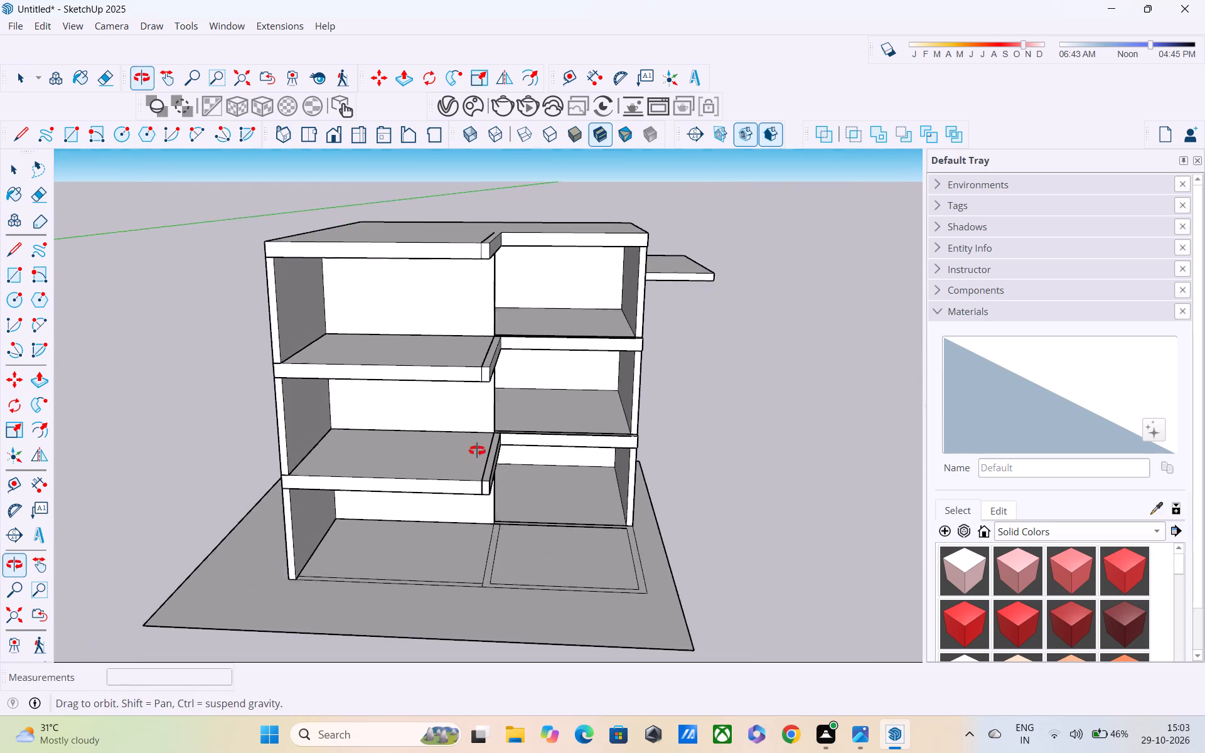
middle_drag(477, 451, 476, 402)
scroll(476, 411, up, 4)
scroll(475, 451, down, 2)
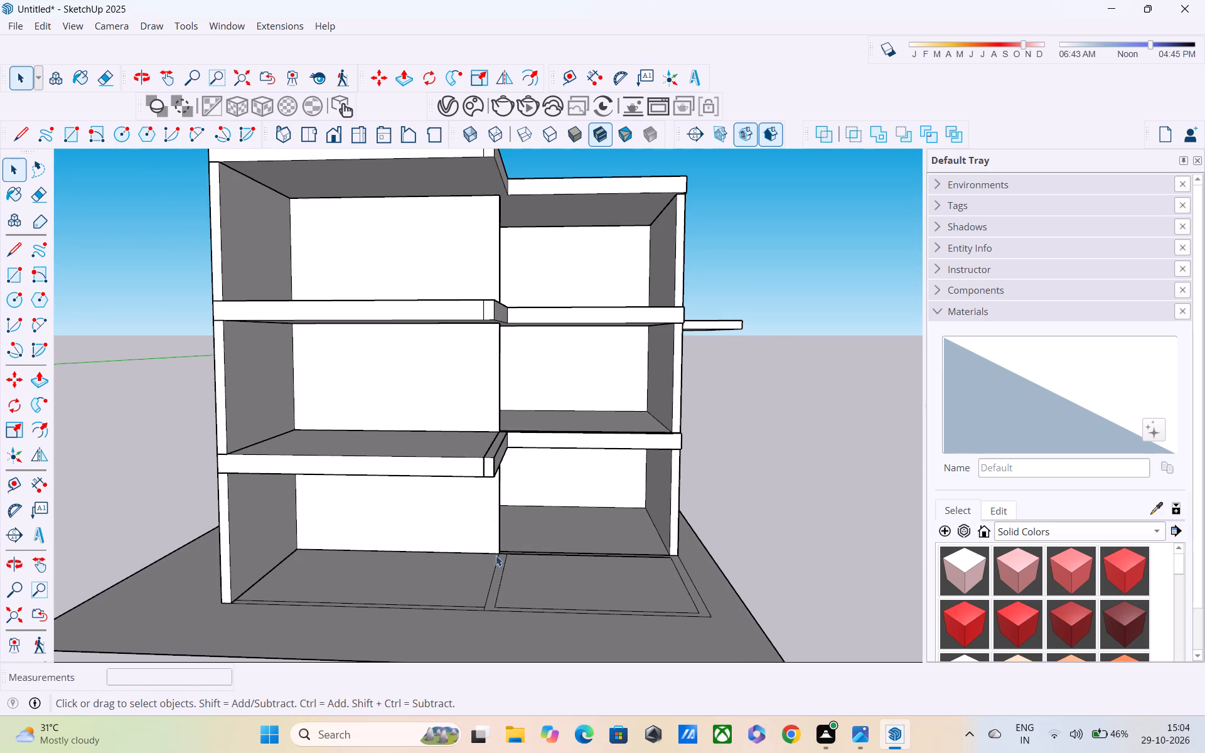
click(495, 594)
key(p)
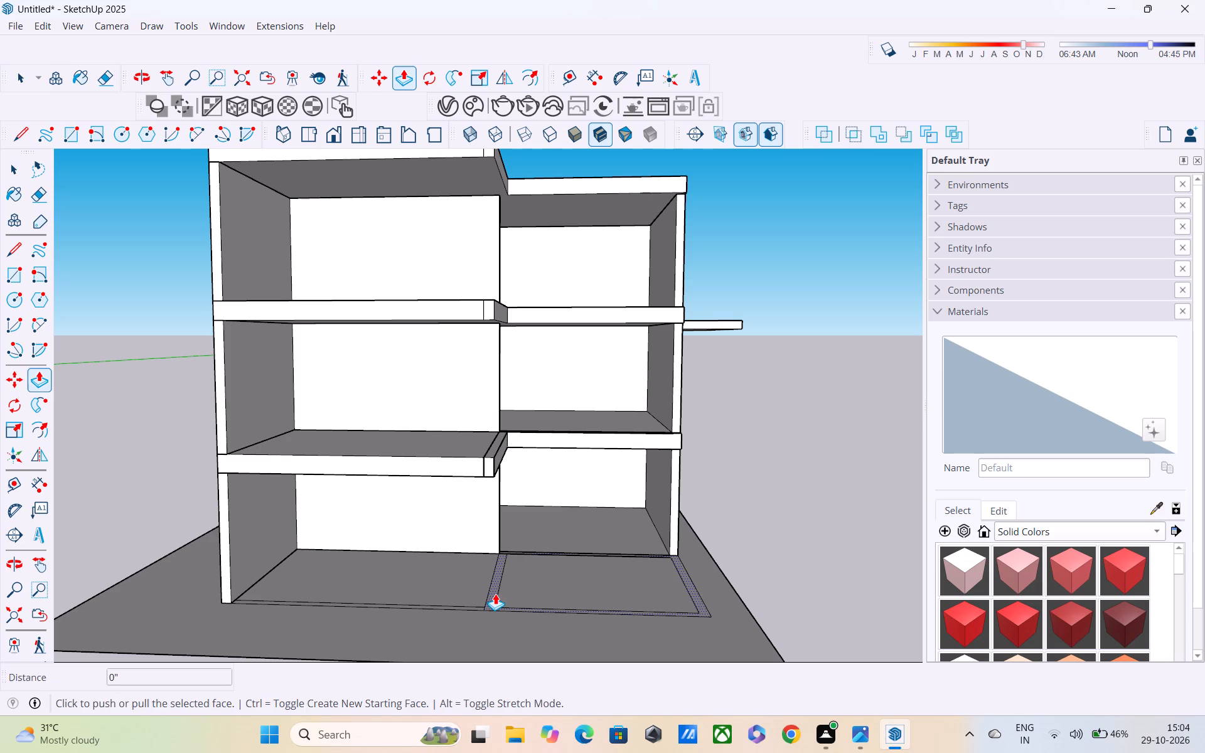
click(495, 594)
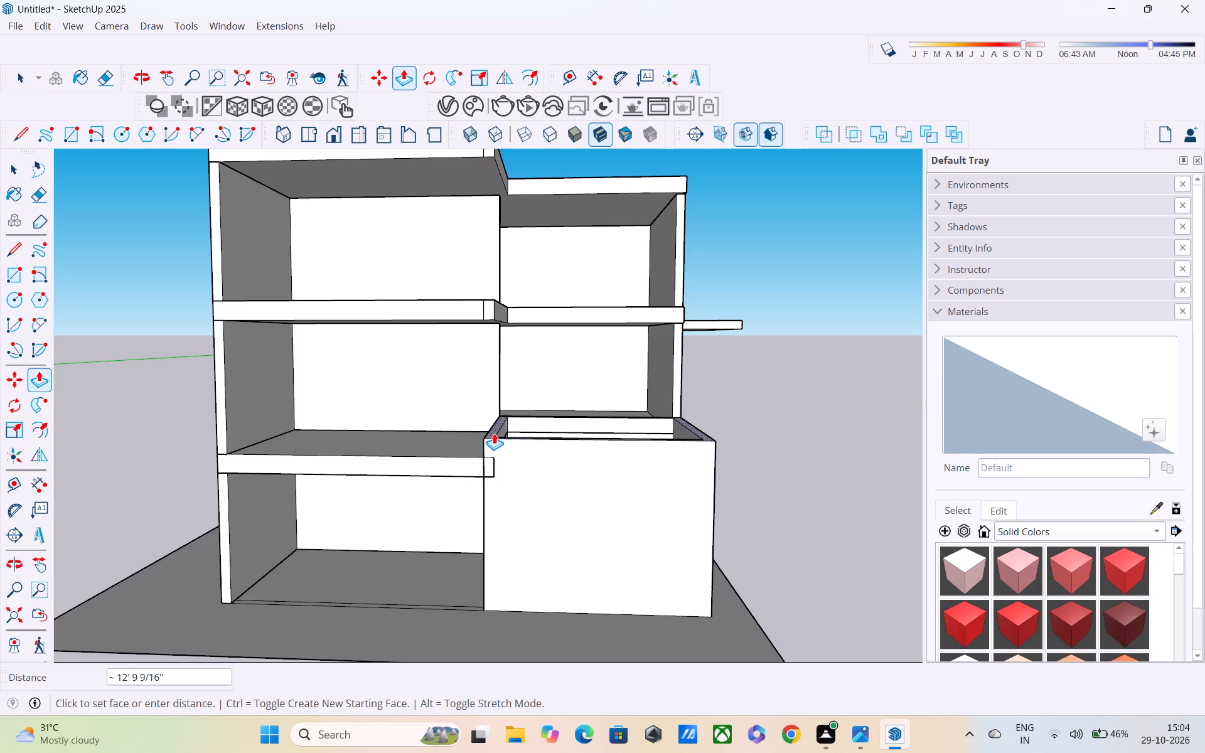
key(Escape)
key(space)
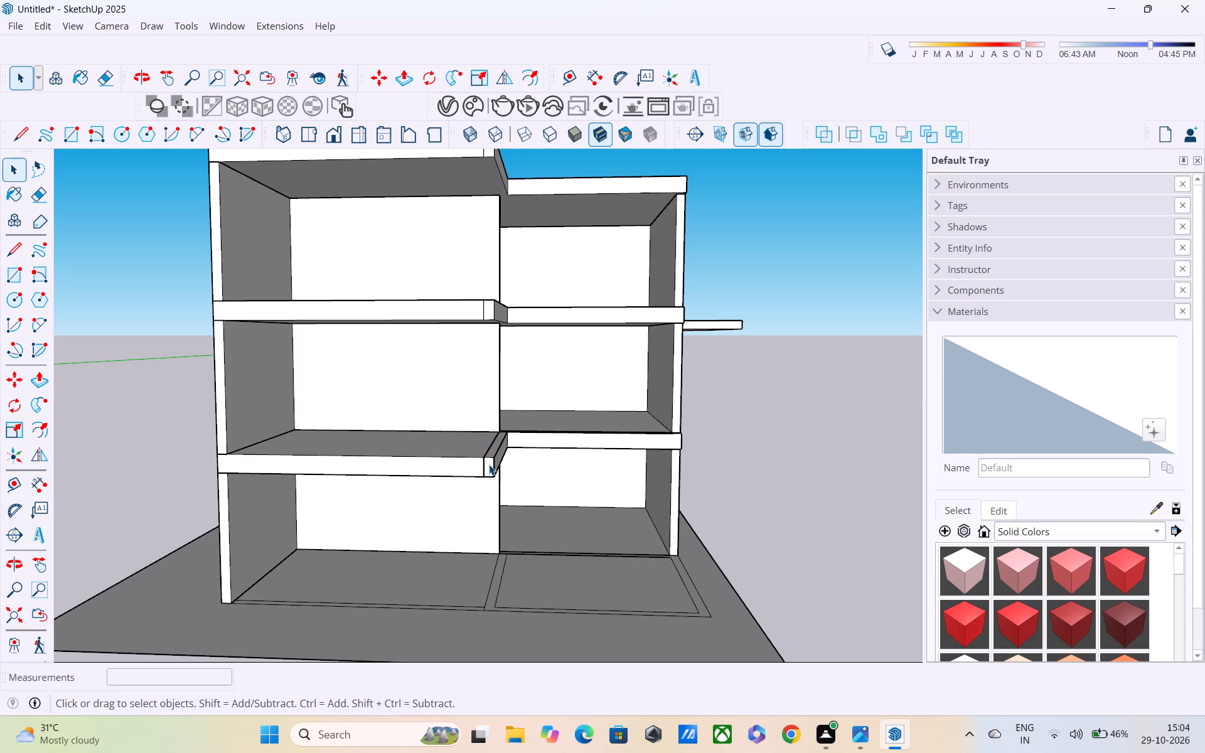
Open the lower slab's group and push its side face beside the cutout back 9" to the partition line with Push/Pull.
double_click(491, 470)
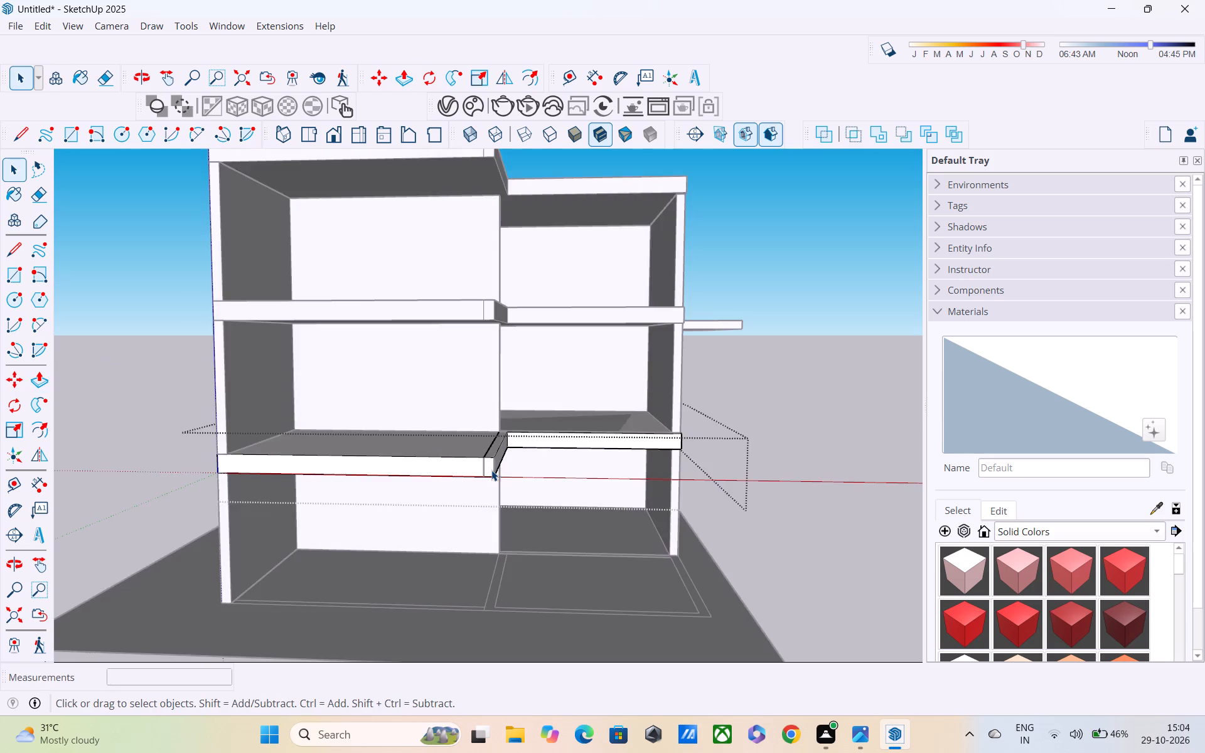
middle_drag(491, 470, 269, 480)
key(p)
scroll(324, 466, up, 2)
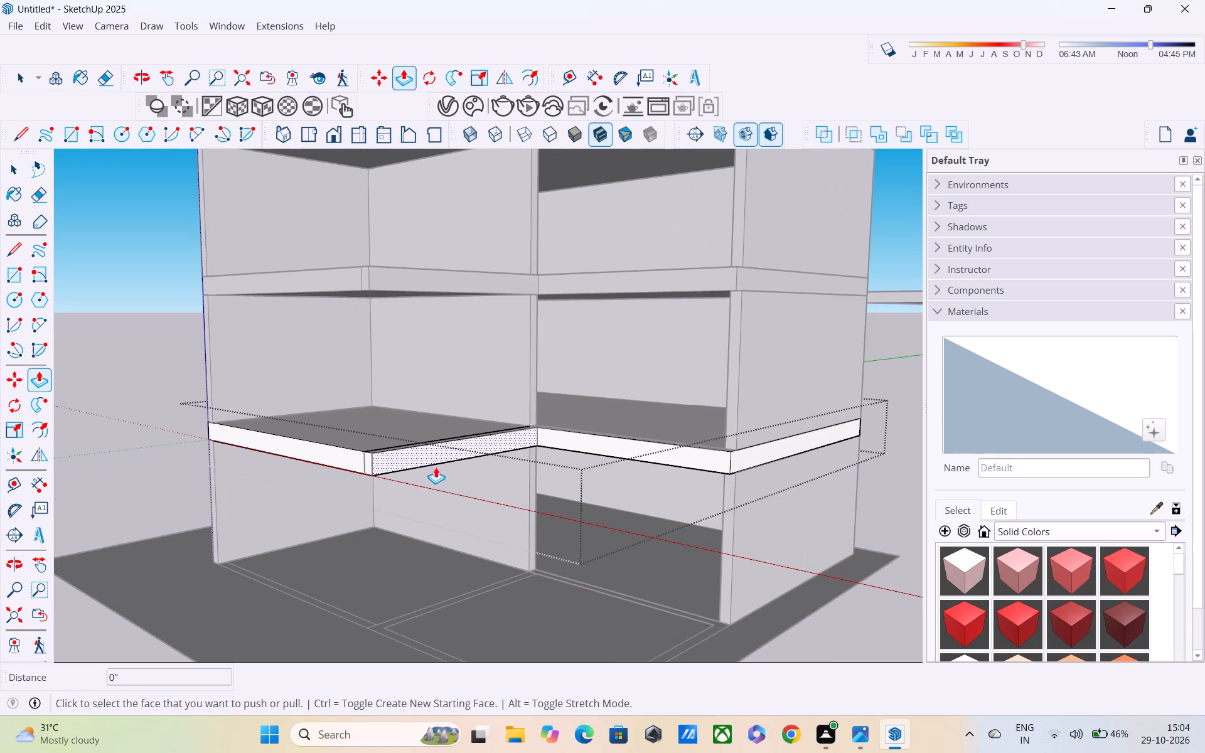
click(435, 456)
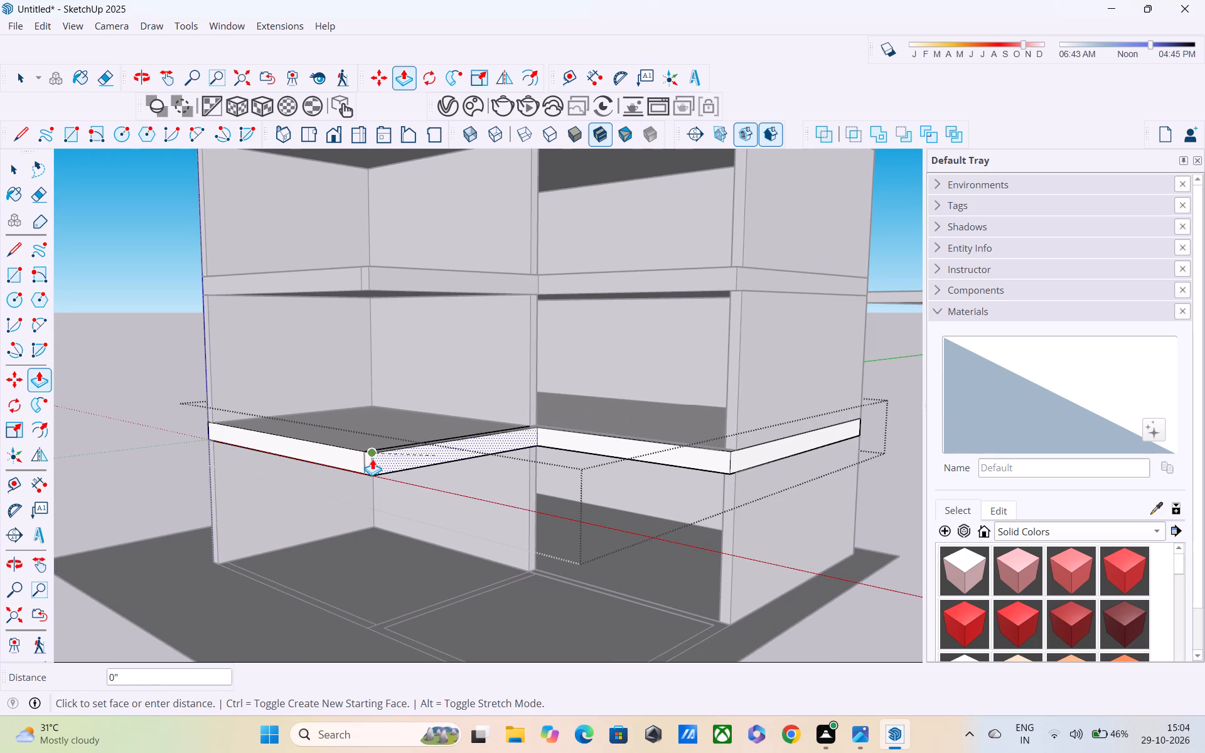
click(372, 459)
middle_drag(386, 491, 452, 576)
scroll(434, 524, up, 3)
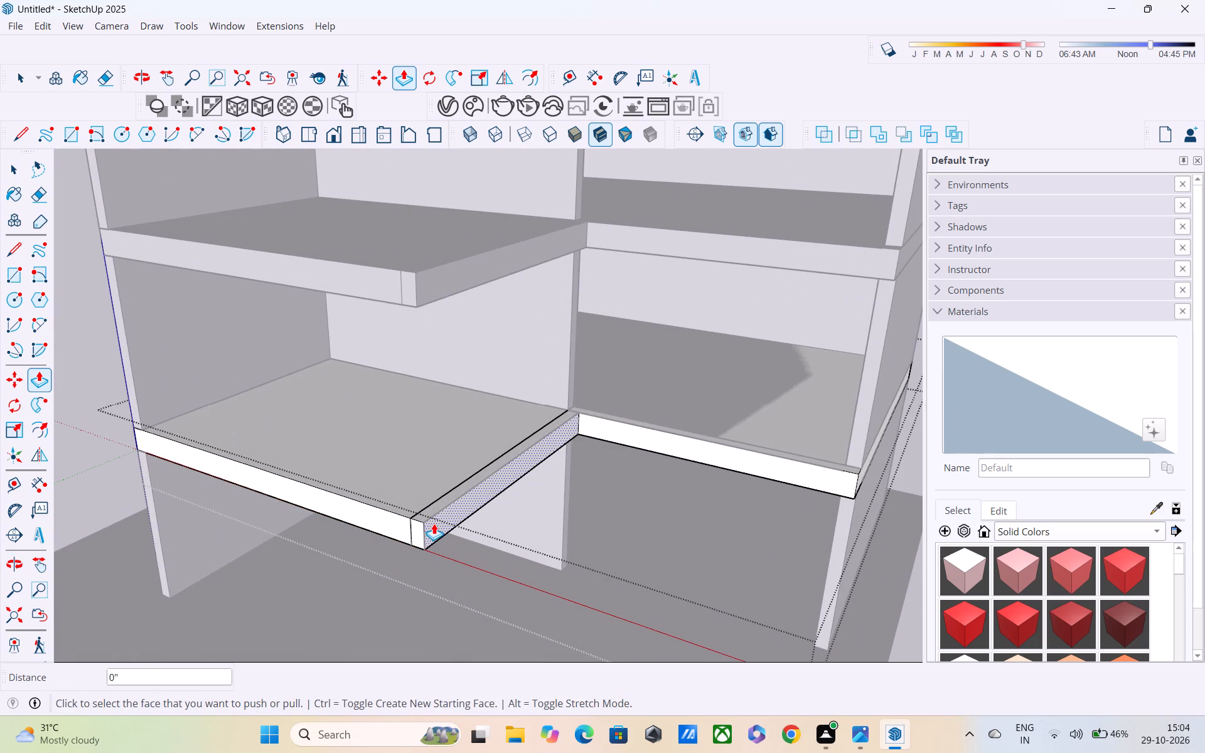
click(434, 523)
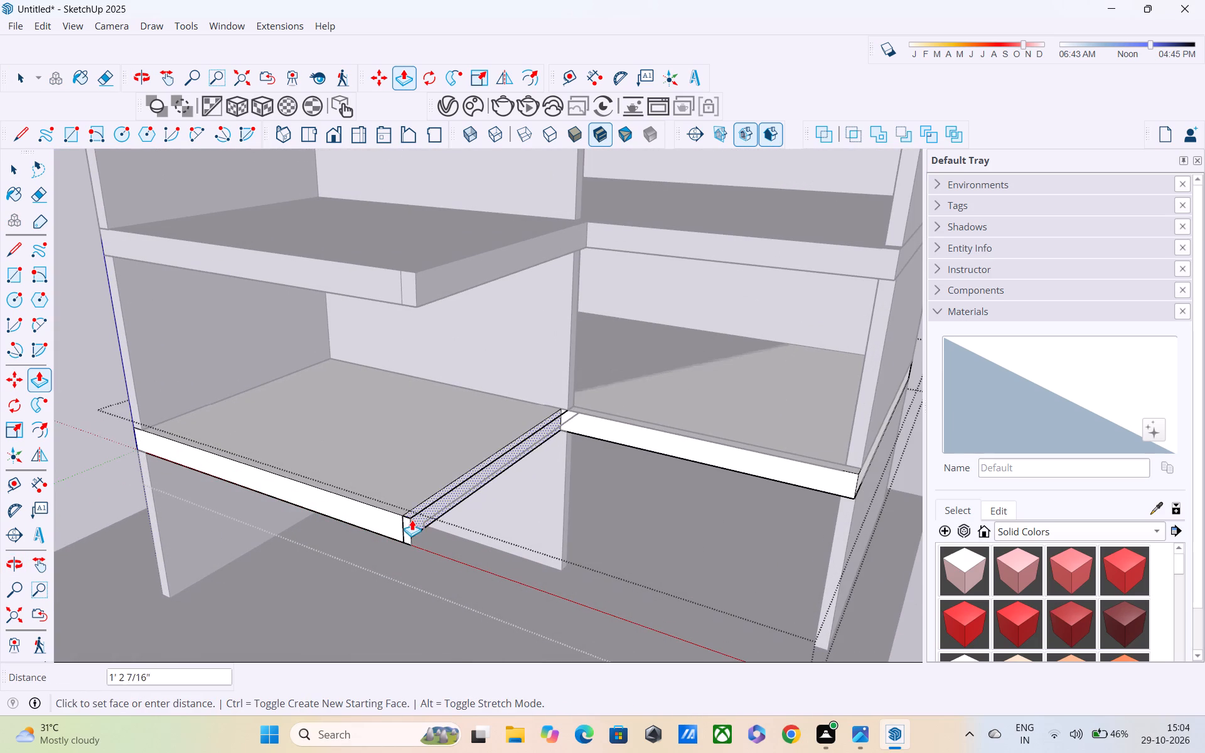
click(412, 525)
scroll(412, 527, down, 4)
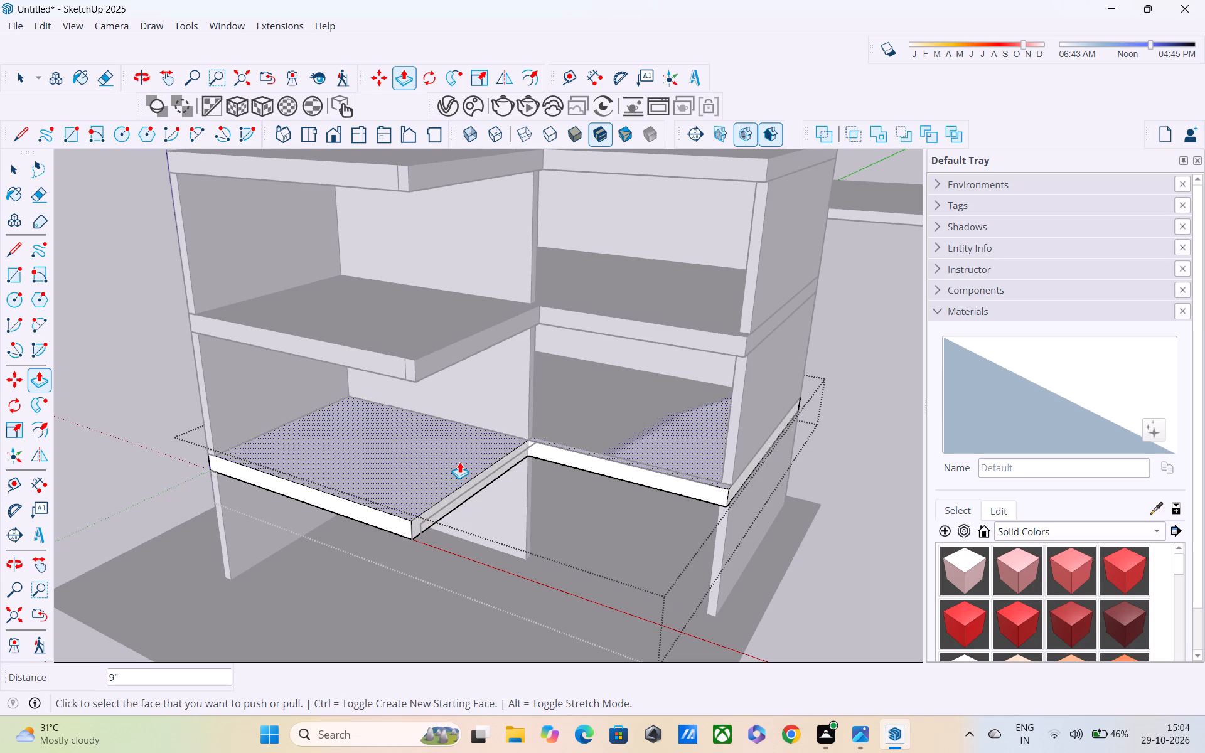
scroll(459, 462, down, 1)
key(space)
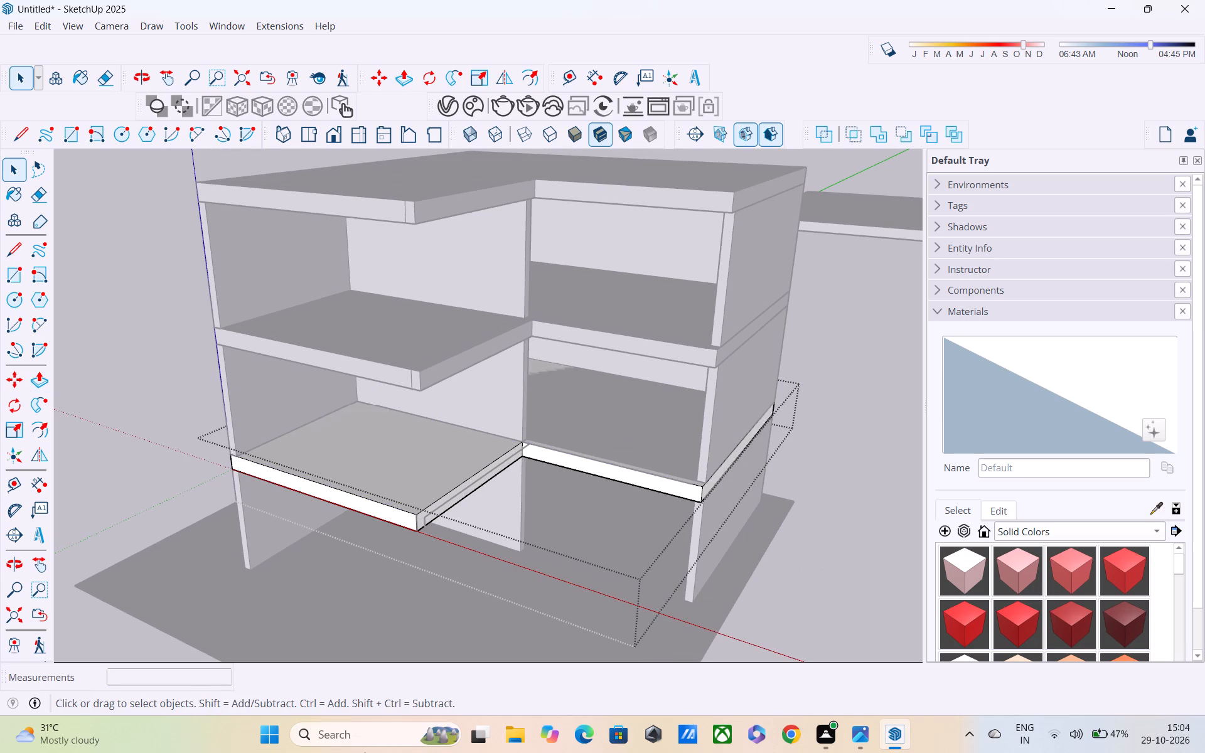
Open the middle floor slab's group for editing.
double_click(412, 373)
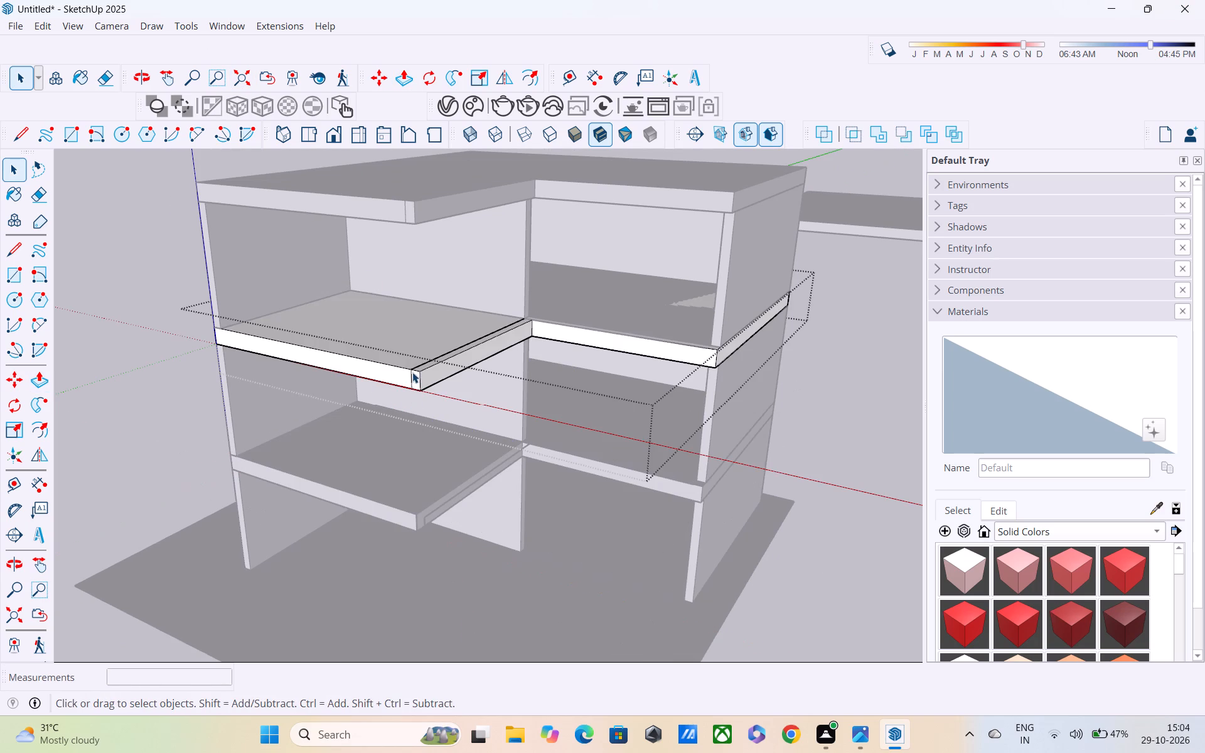
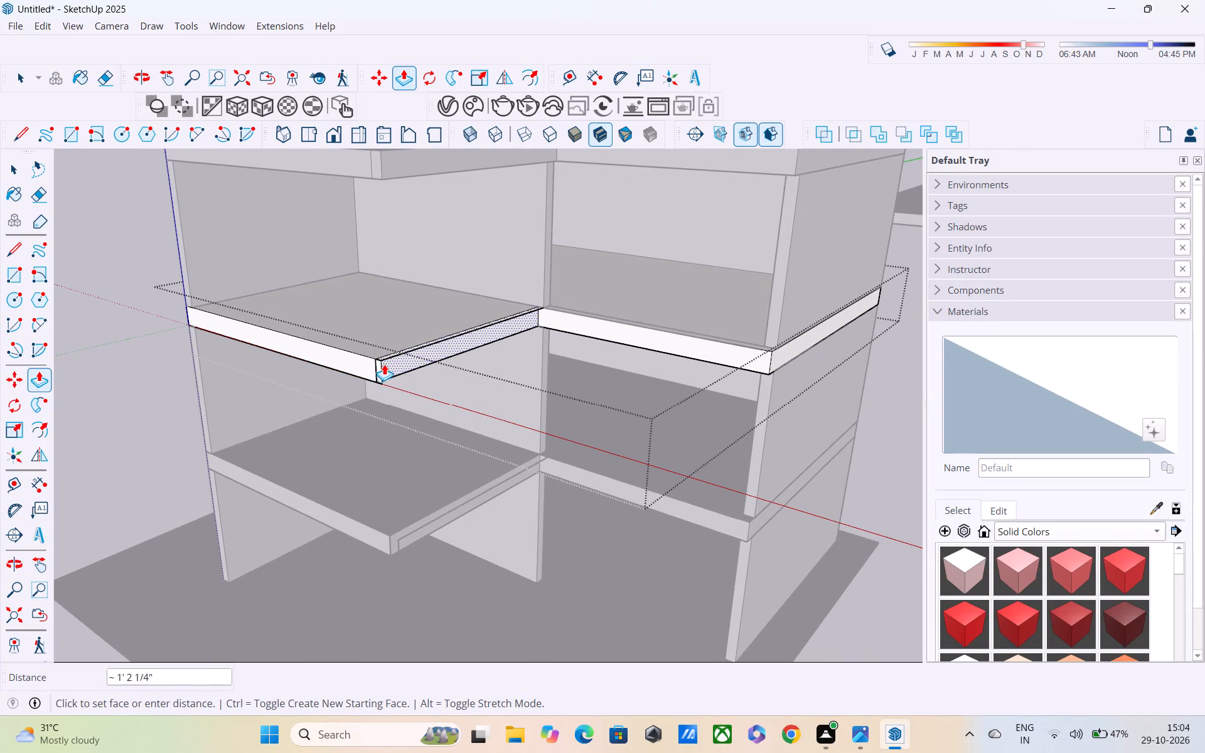
Push/Pull the side face of the middle floor slab's notch flush with the slab's front corner.
click(382, 367)
scroll(383, 356, down, 6)
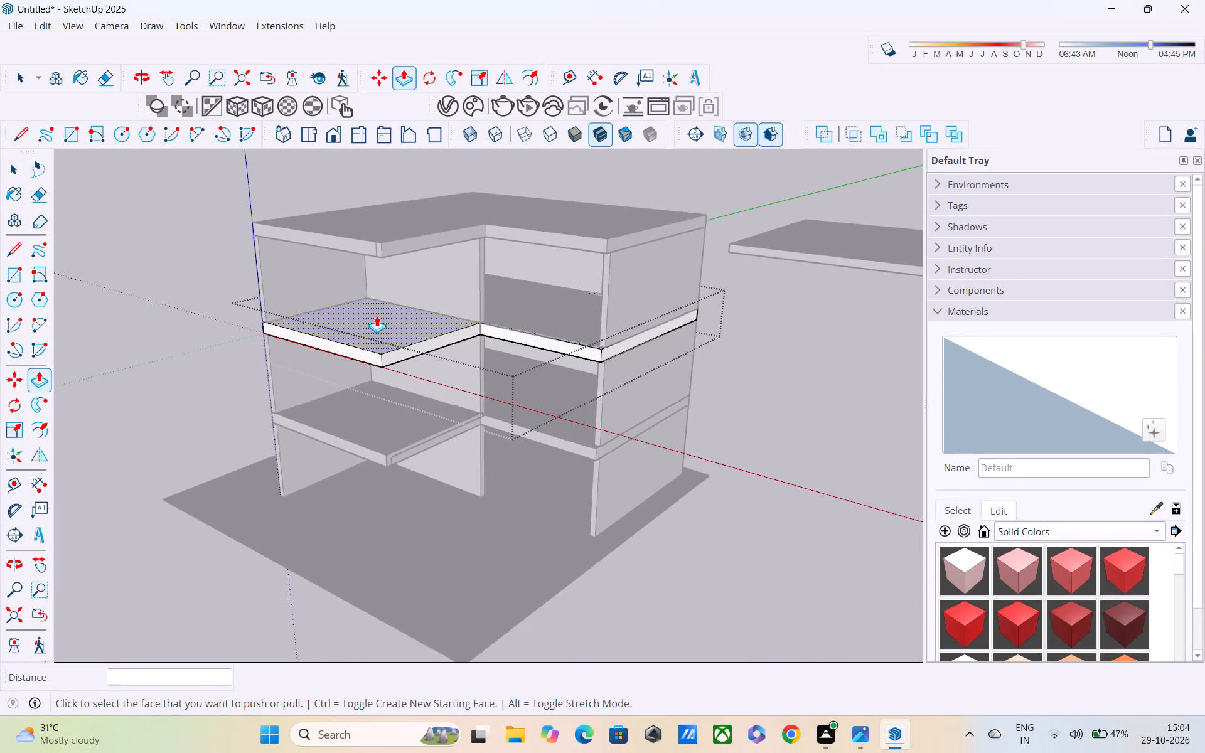
scroll(377, 316, down, 2)
shift+middle_drag(375, 314, 387, 430)
key(space)
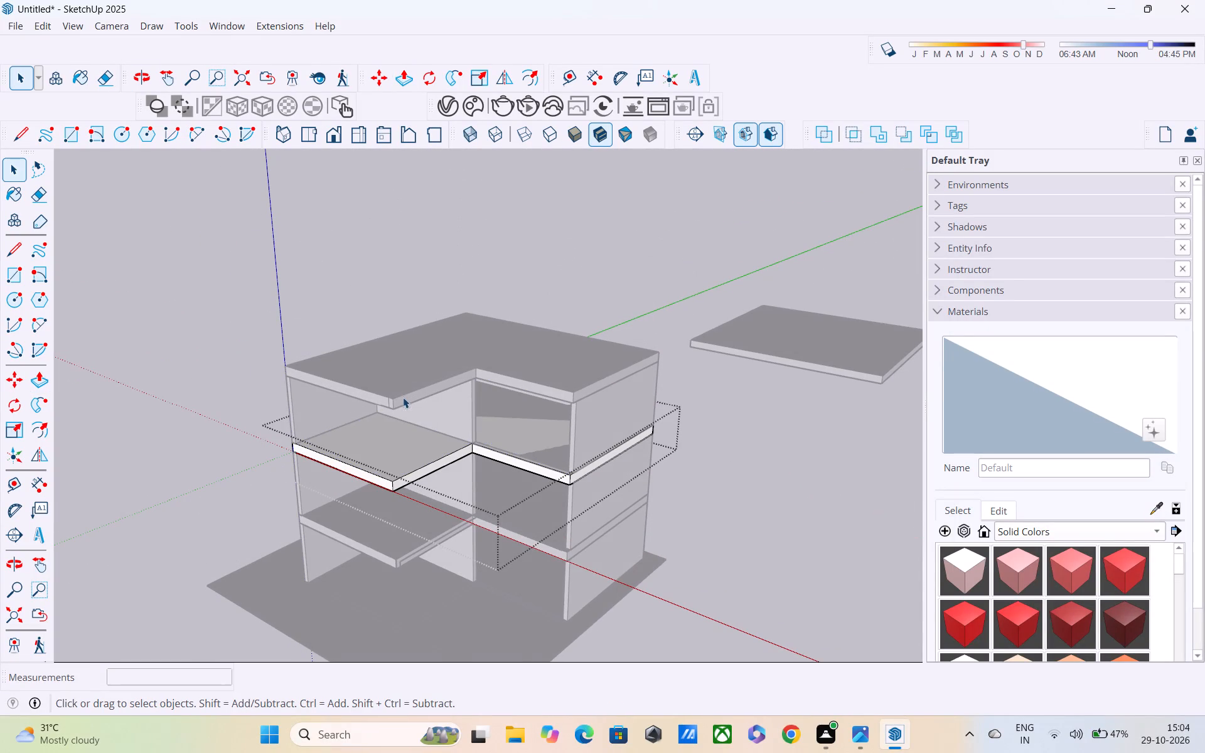
Open the top slab group and Push/Pull its notch's side face flush with the slab's front corner.
scroll(398, 403, down, 1)
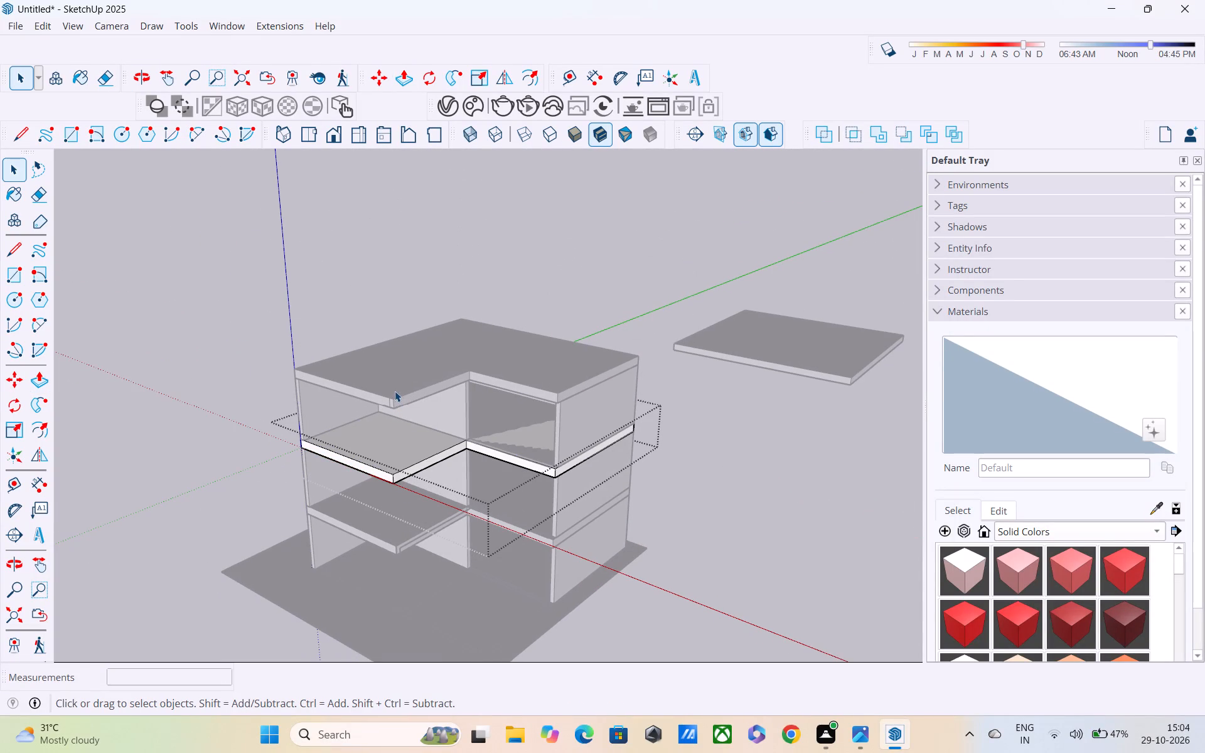
key(space)
double_click(395, 400)
click(395, 400)
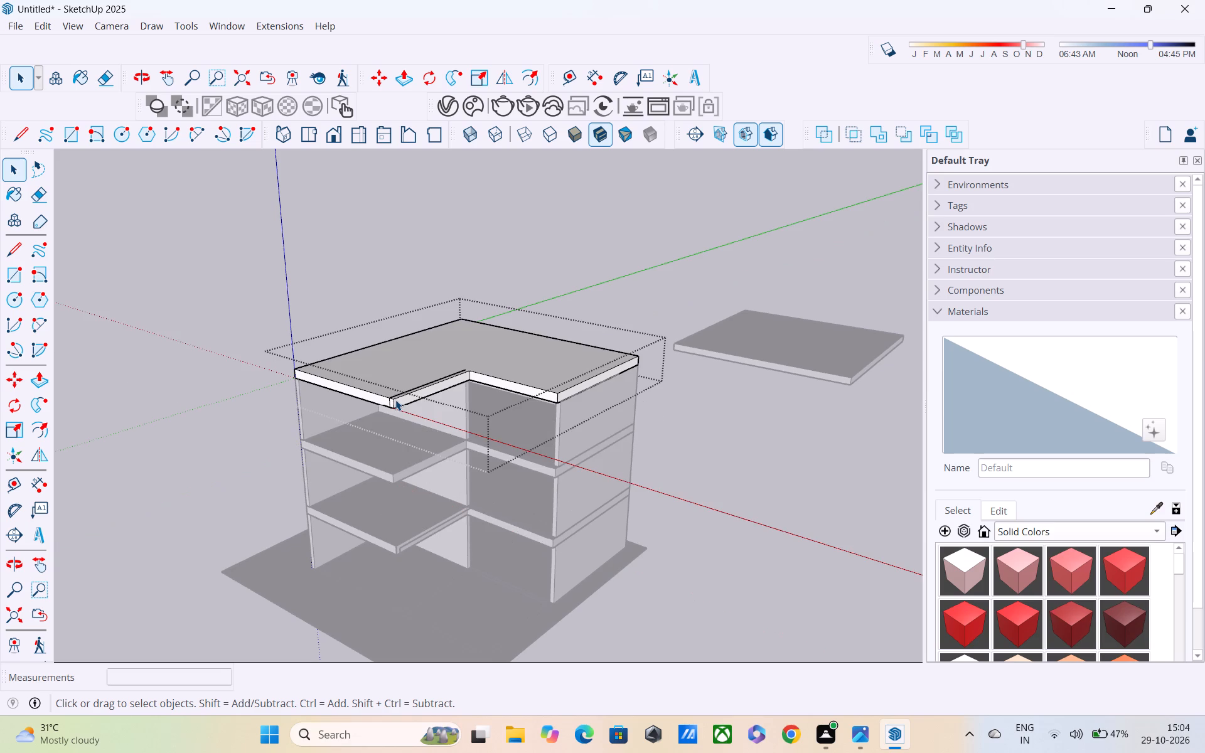
key(p)
scroll(397, 396, up, 3)
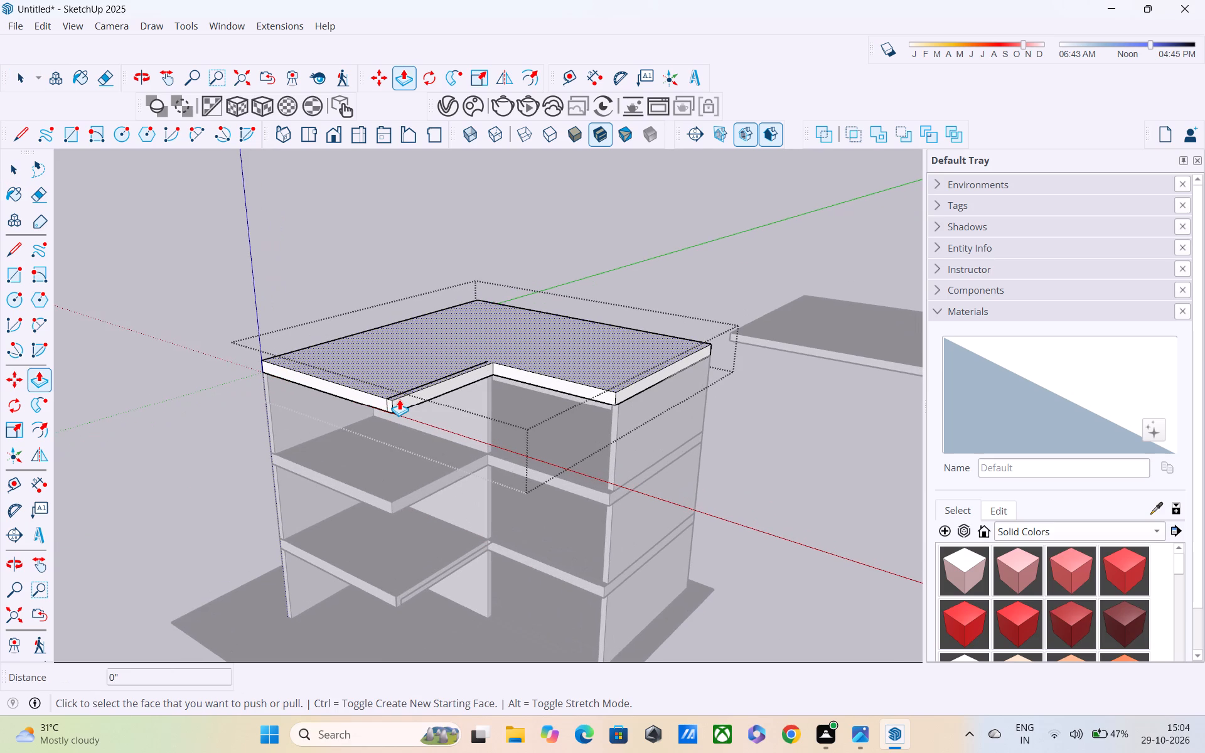
click(399, 400)
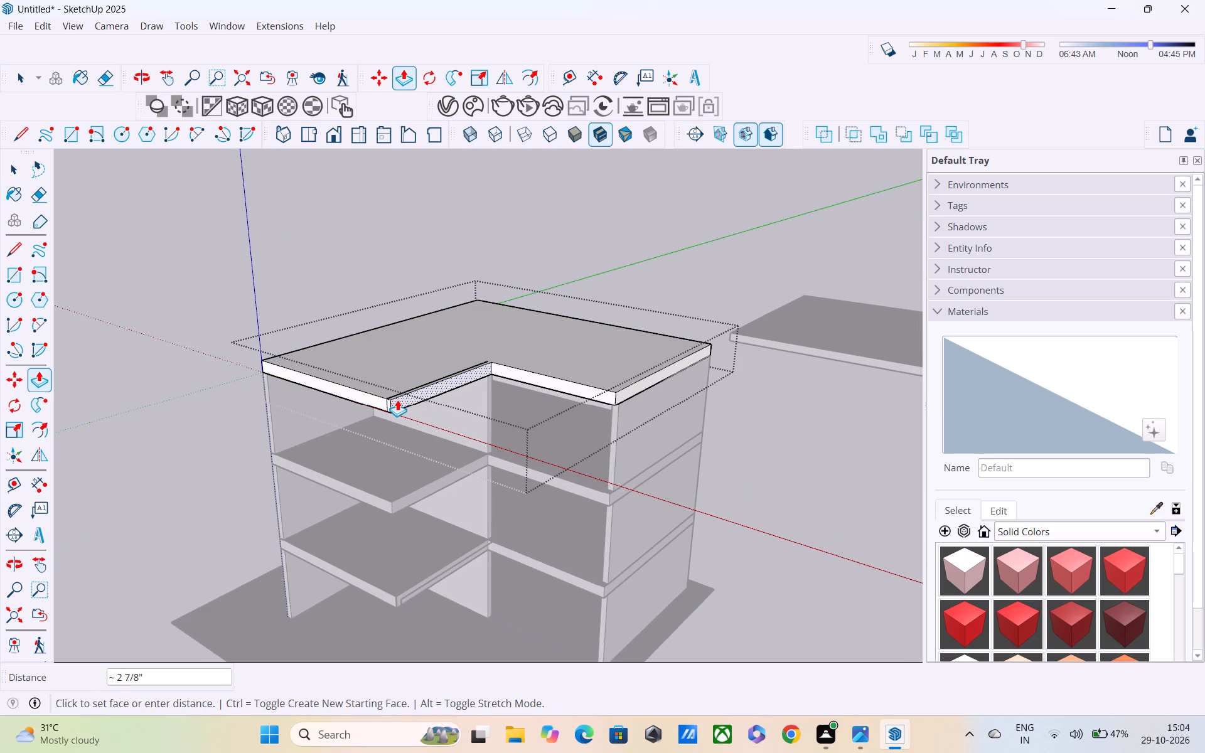
click(387, 408)
scroll(382, 397, down, 4)
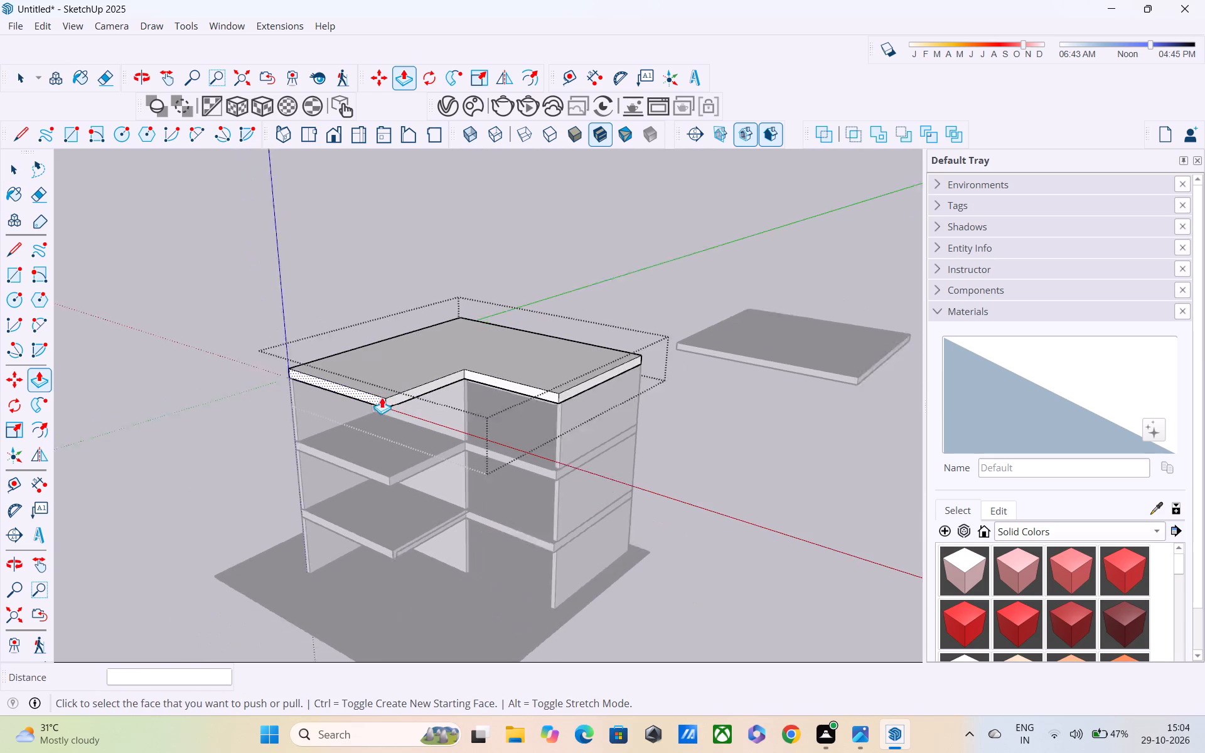
scroll(382, 397, down, 3)
key(space)
click(594, 198)
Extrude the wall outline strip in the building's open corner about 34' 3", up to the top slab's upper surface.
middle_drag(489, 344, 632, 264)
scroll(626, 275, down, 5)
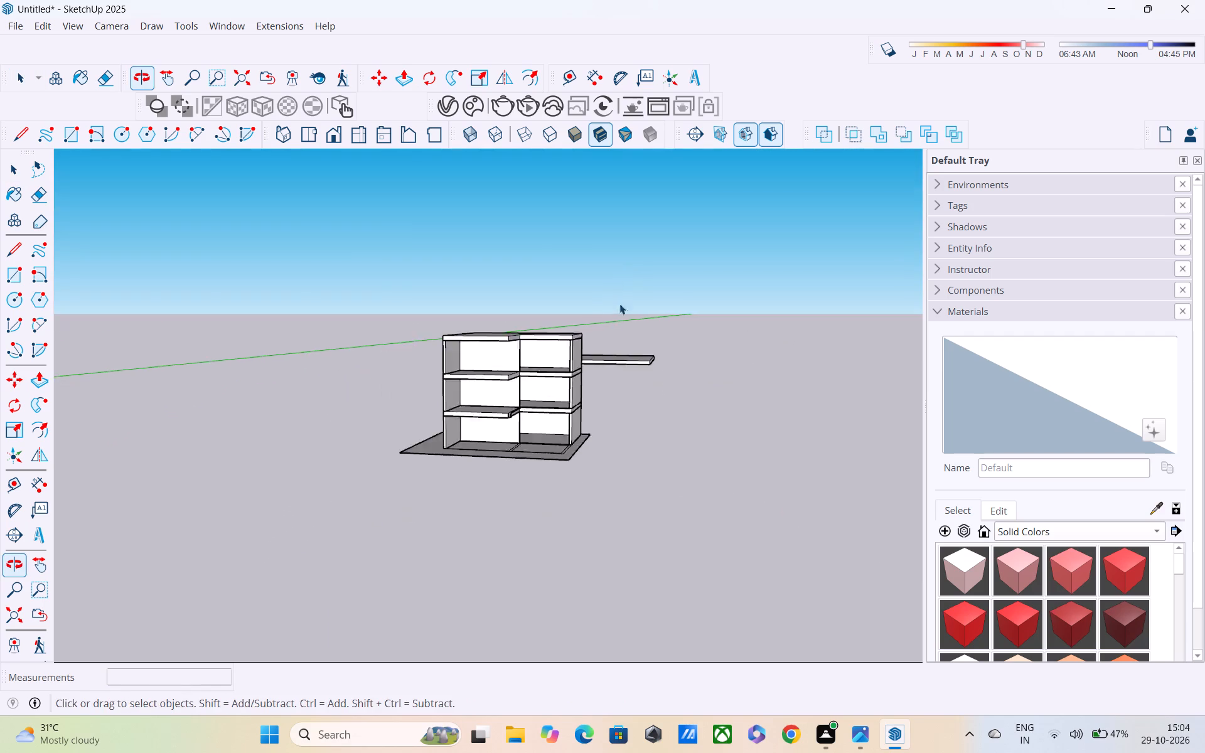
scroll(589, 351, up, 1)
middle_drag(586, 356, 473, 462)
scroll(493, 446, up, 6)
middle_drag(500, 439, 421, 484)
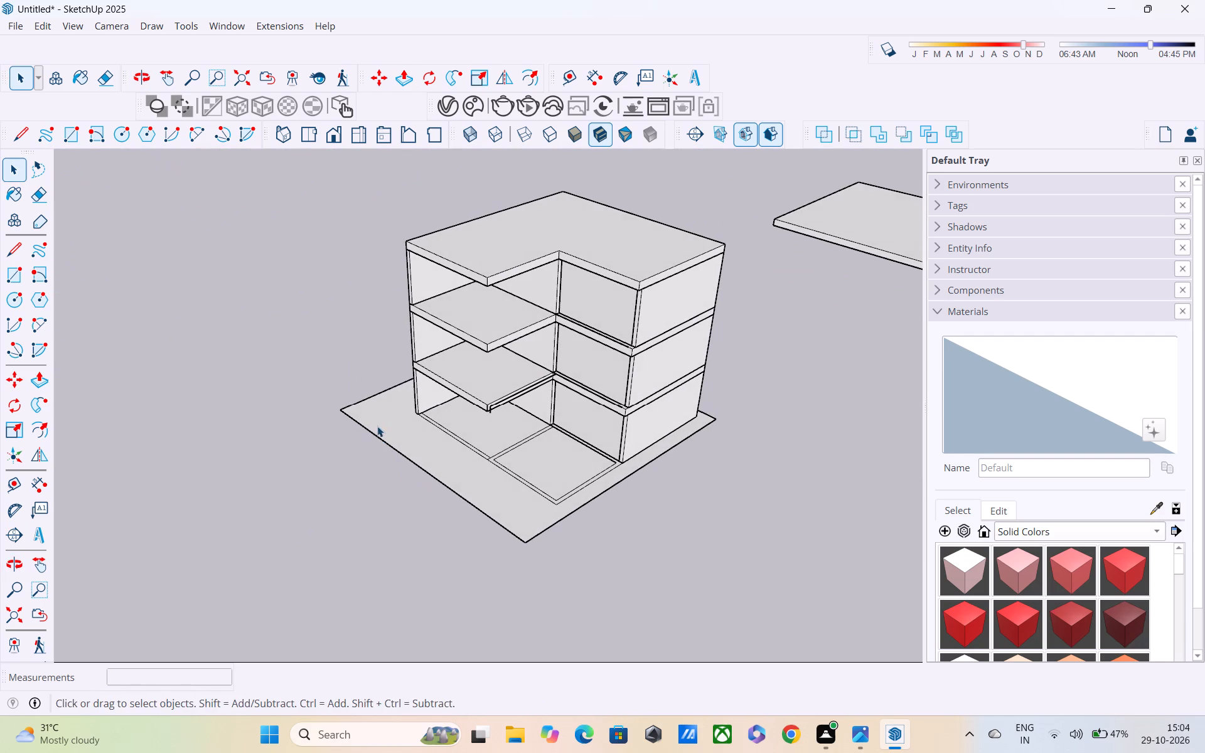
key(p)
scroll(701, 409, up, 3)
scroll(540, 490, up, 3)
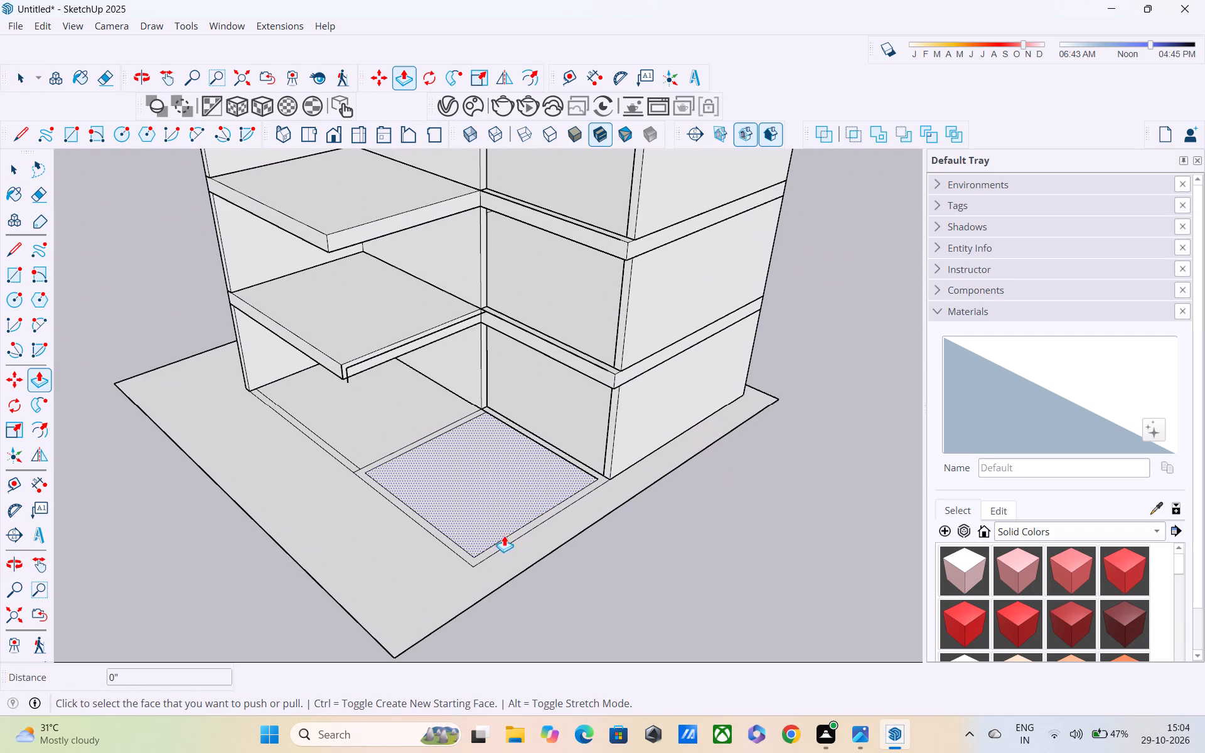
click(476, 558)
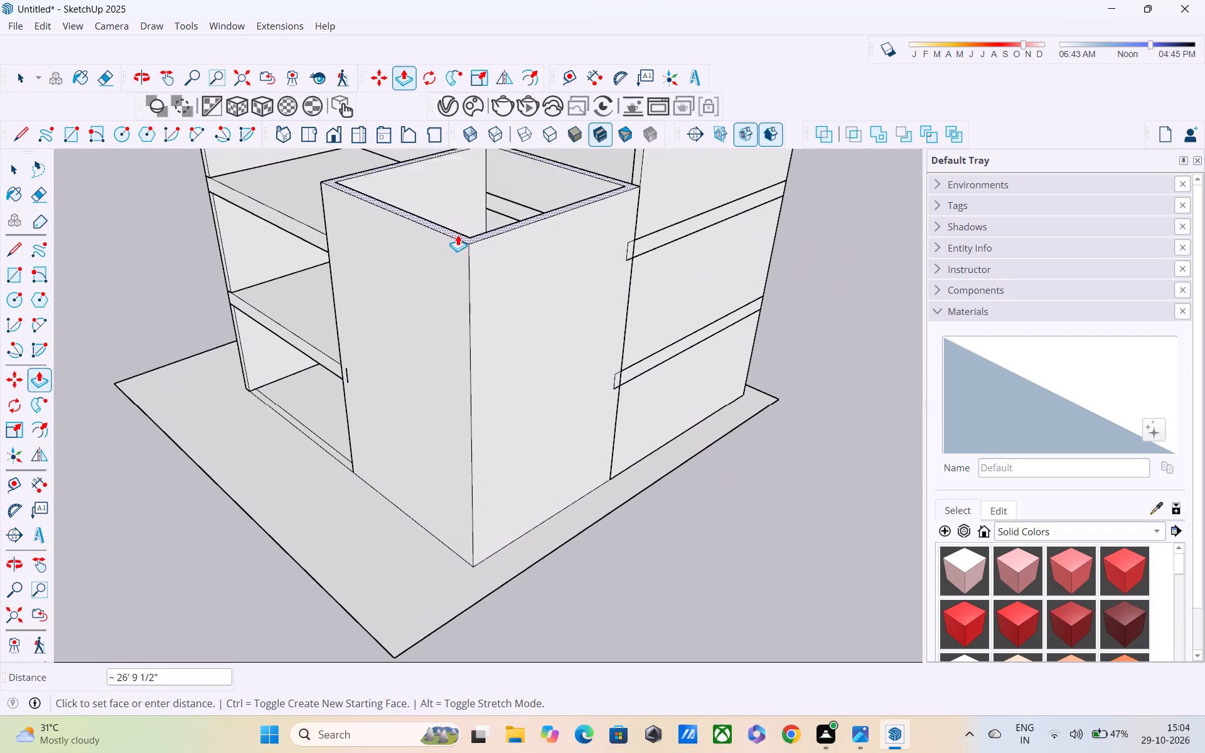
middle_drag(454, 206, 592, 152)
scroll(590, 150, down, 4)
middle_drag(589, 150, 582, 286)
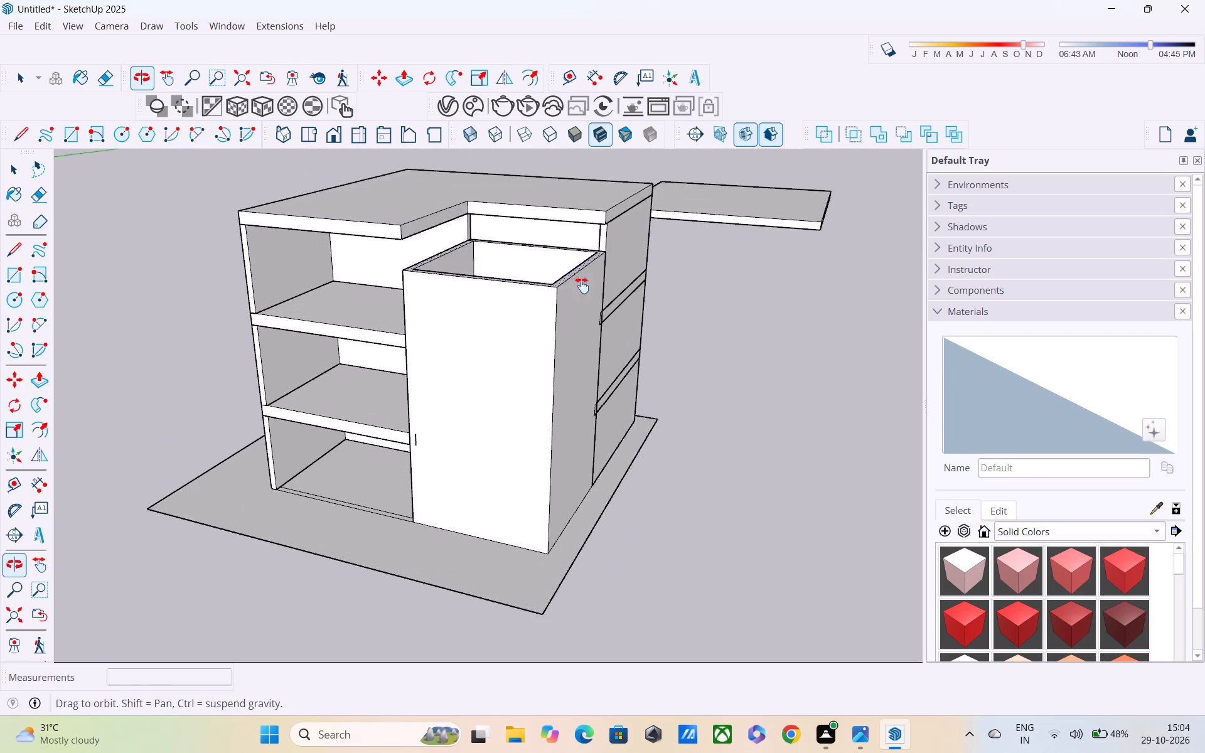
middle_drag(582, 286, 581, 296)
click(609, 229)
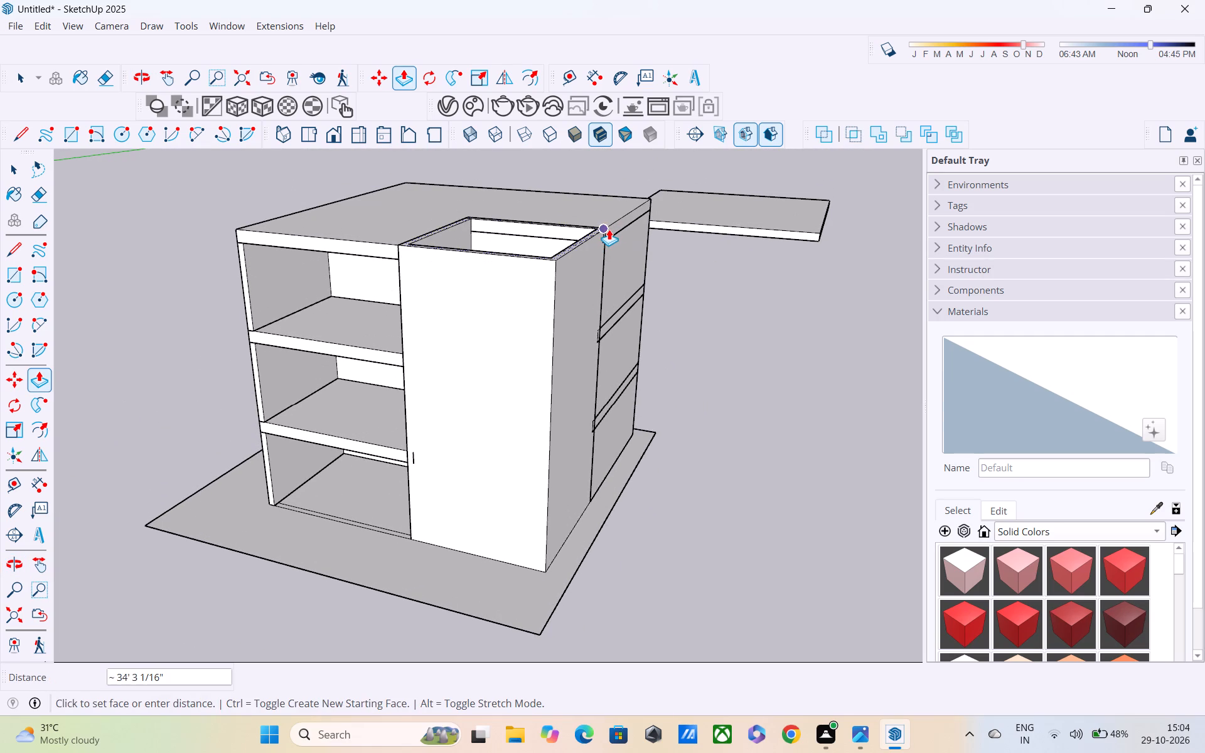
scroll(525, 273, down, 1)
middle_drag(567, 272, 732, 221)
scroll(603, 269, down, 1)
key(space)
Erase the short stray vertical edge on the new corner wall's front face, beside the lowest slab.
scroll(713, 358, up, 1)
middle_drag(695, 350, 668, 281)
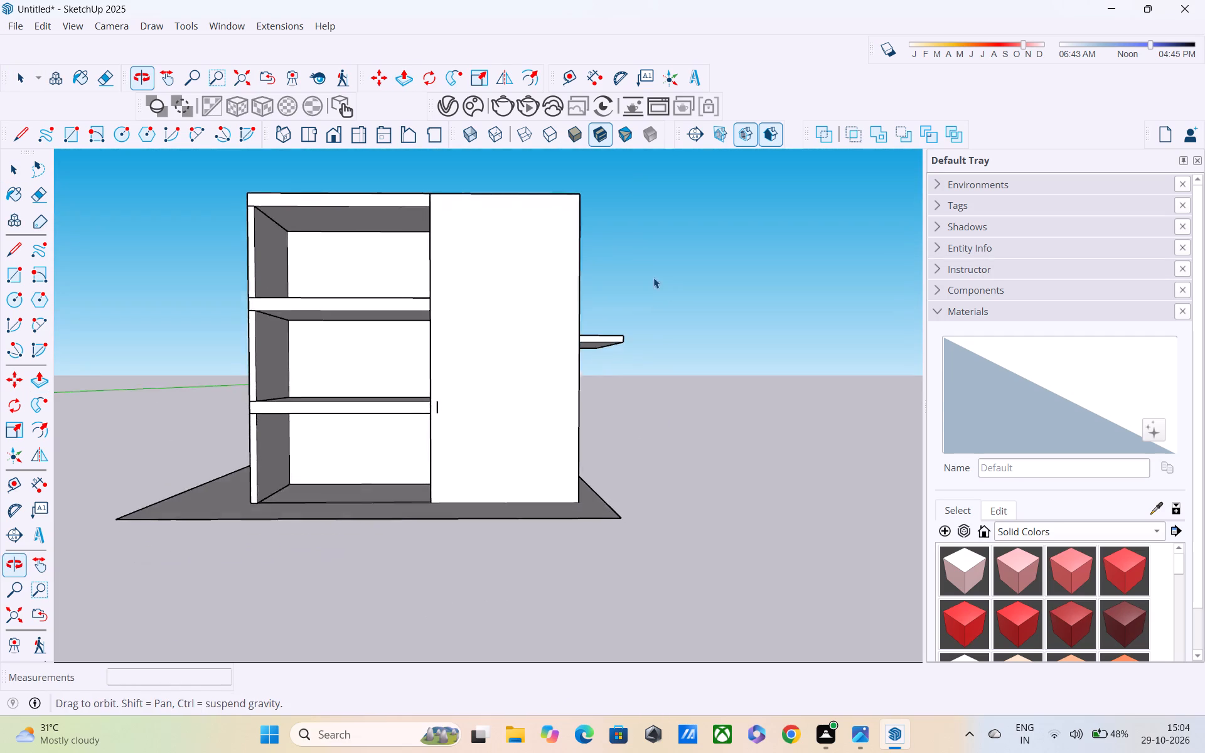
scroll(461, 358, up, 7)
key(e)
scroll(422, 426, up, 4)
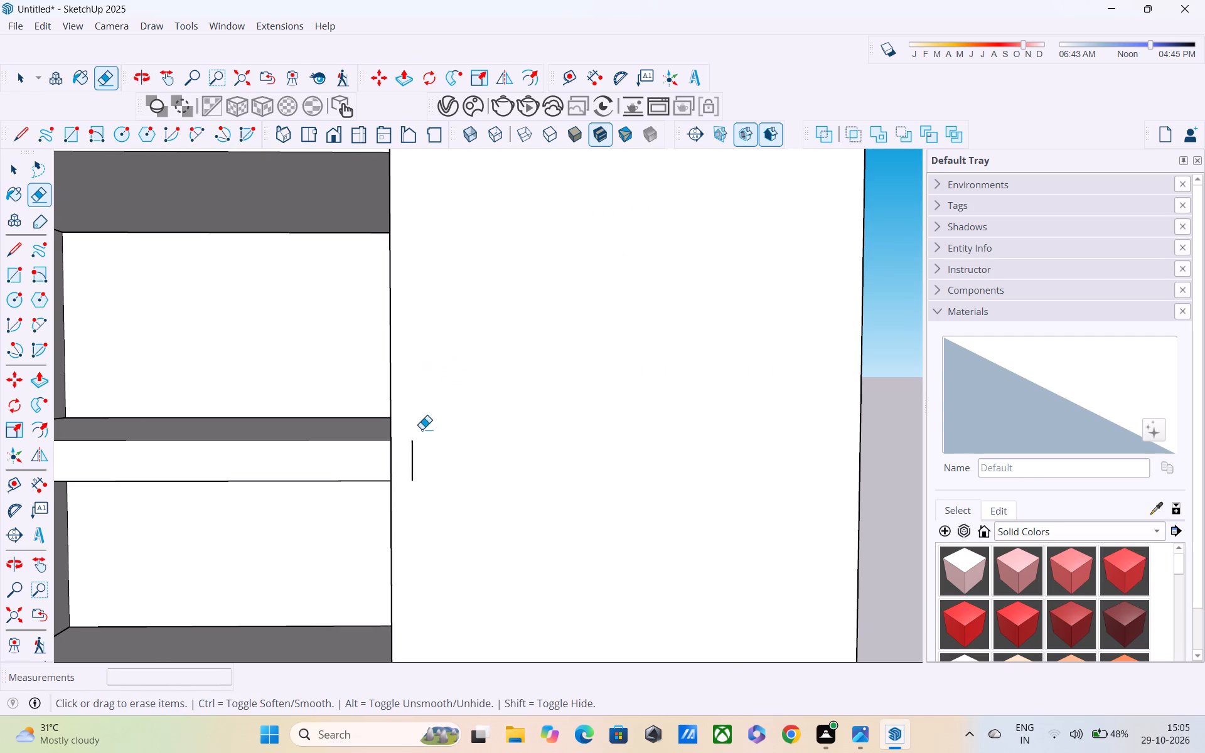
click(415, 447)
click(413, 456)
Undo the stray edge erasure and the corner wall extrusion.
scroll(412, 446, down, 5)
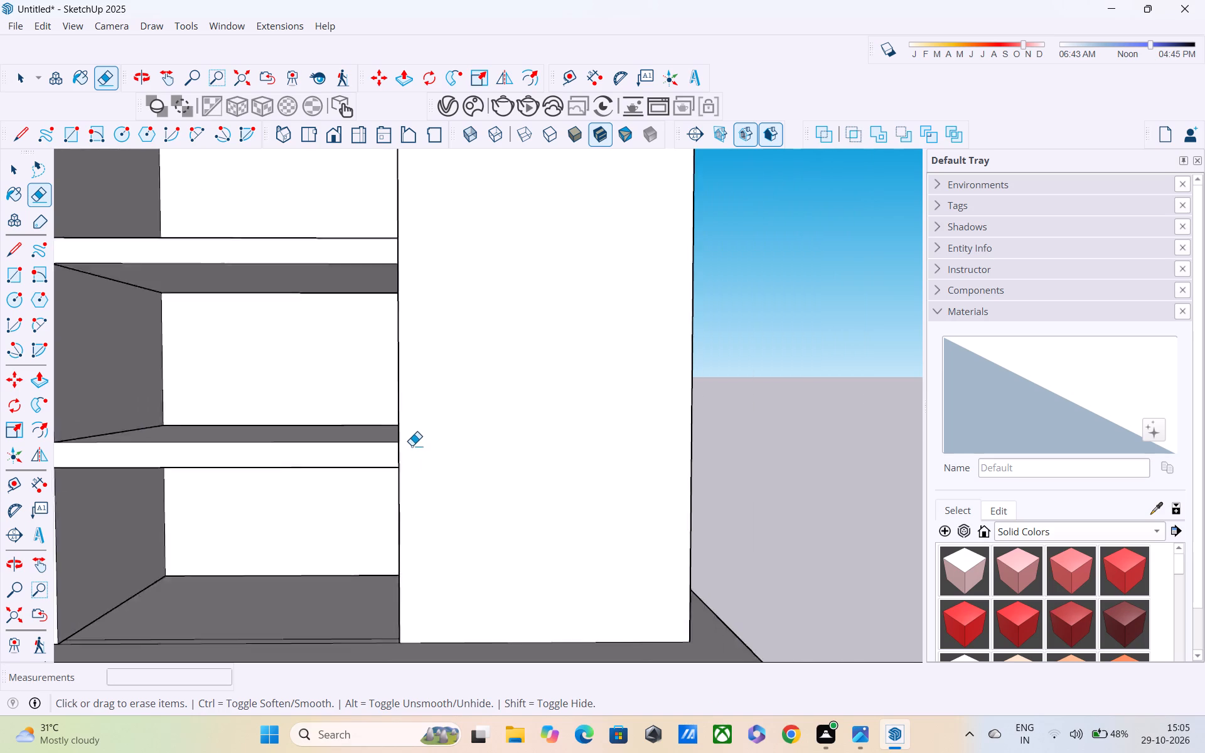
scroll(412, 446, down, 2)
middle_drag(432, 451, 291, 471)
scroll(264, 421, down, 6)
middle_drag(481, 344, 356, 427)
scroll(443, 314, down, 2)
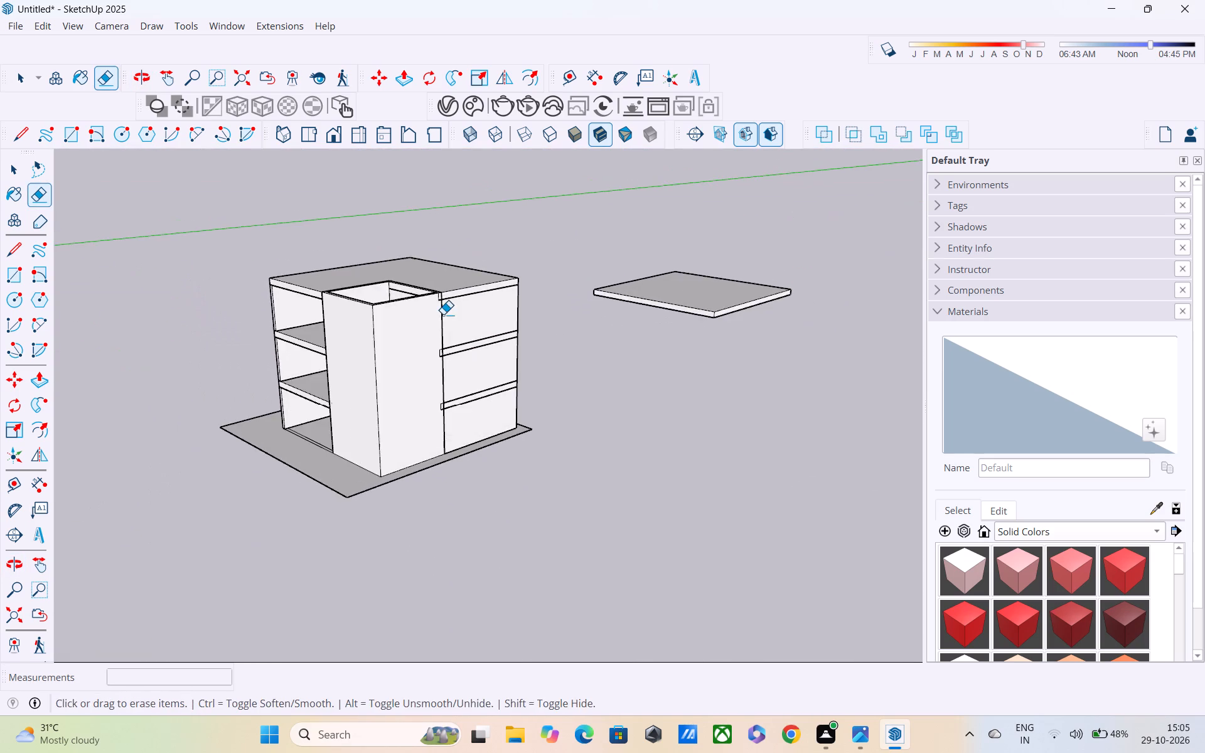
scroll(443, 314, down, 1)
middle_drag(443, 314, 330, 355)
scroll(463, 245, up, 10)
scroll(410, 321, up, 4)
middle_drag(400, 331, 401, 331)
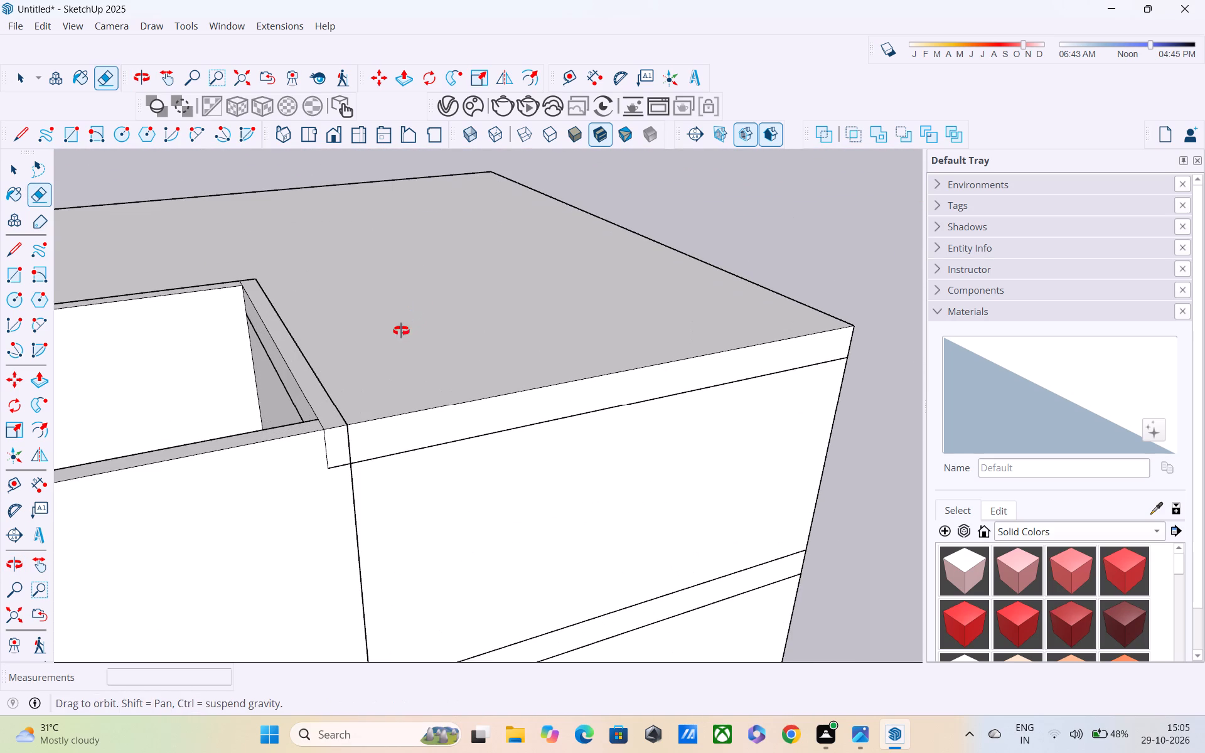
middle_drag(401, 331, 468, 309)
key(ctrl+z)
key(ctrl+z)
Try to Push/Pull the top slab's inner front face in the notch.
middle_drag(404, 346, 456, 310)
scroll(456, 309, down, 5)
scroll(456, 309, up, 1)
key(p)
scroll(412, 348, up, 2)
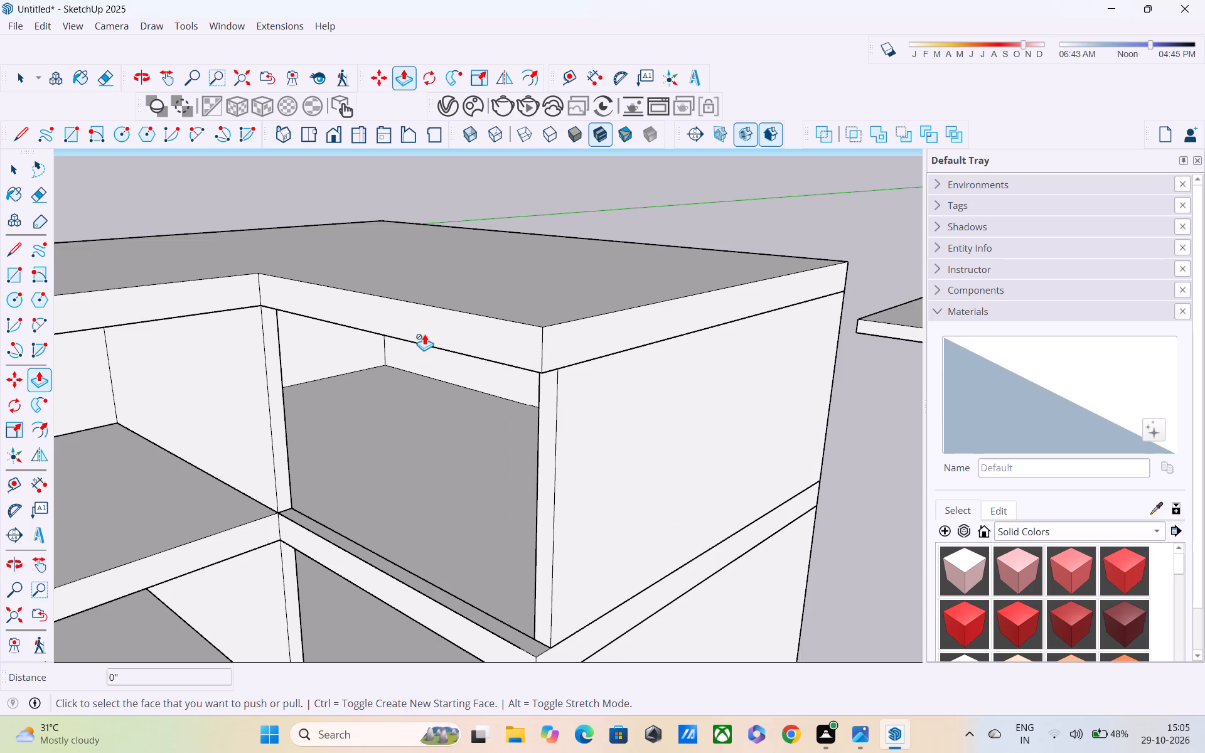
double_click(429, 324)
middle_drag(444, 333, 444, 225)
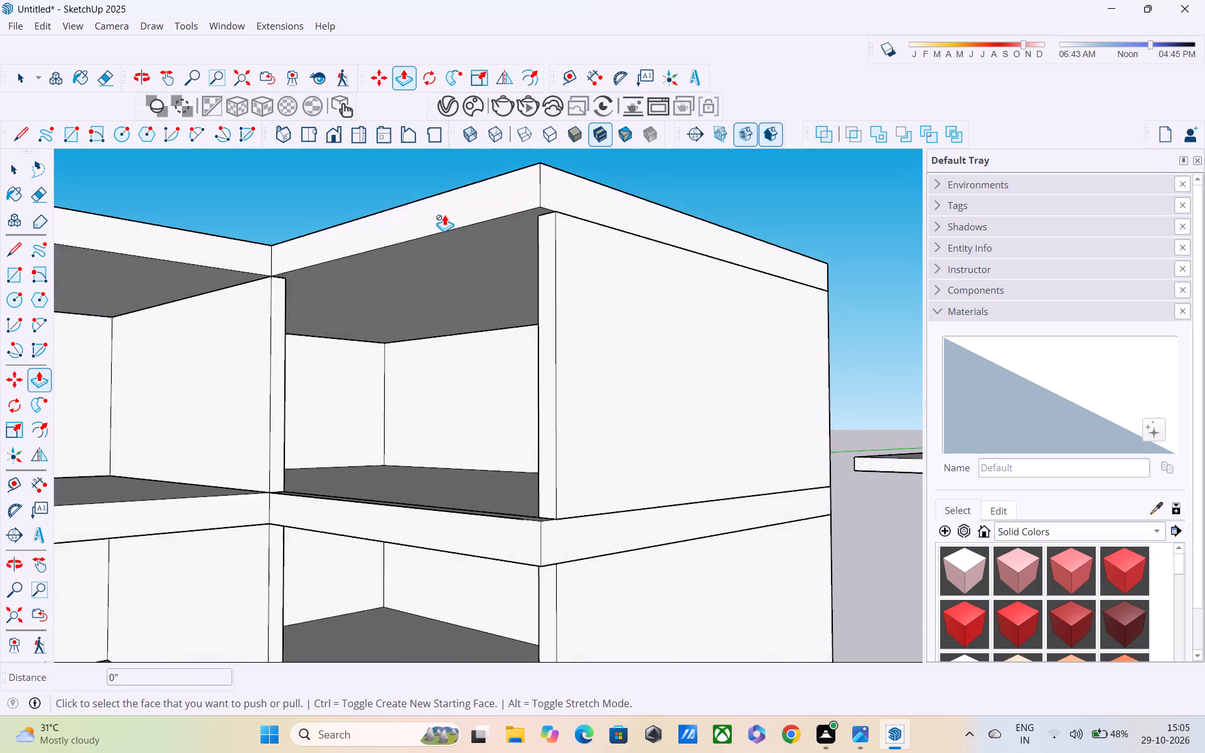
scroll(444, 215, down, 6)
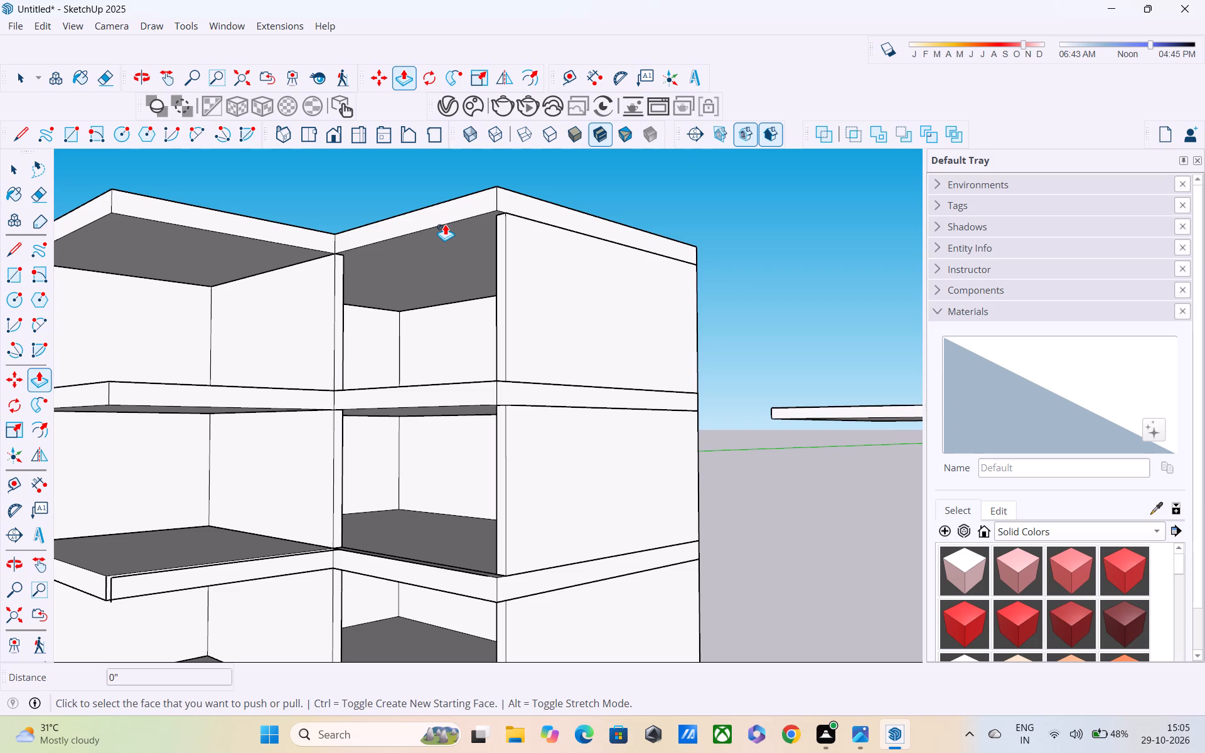
Open the lowest slab group and pull its inner front face in the notch out 9".
scroll(445, 224, up, 1)
scroll(258, 563, down, 4)
middle_drag(258, 564, 282, 395)
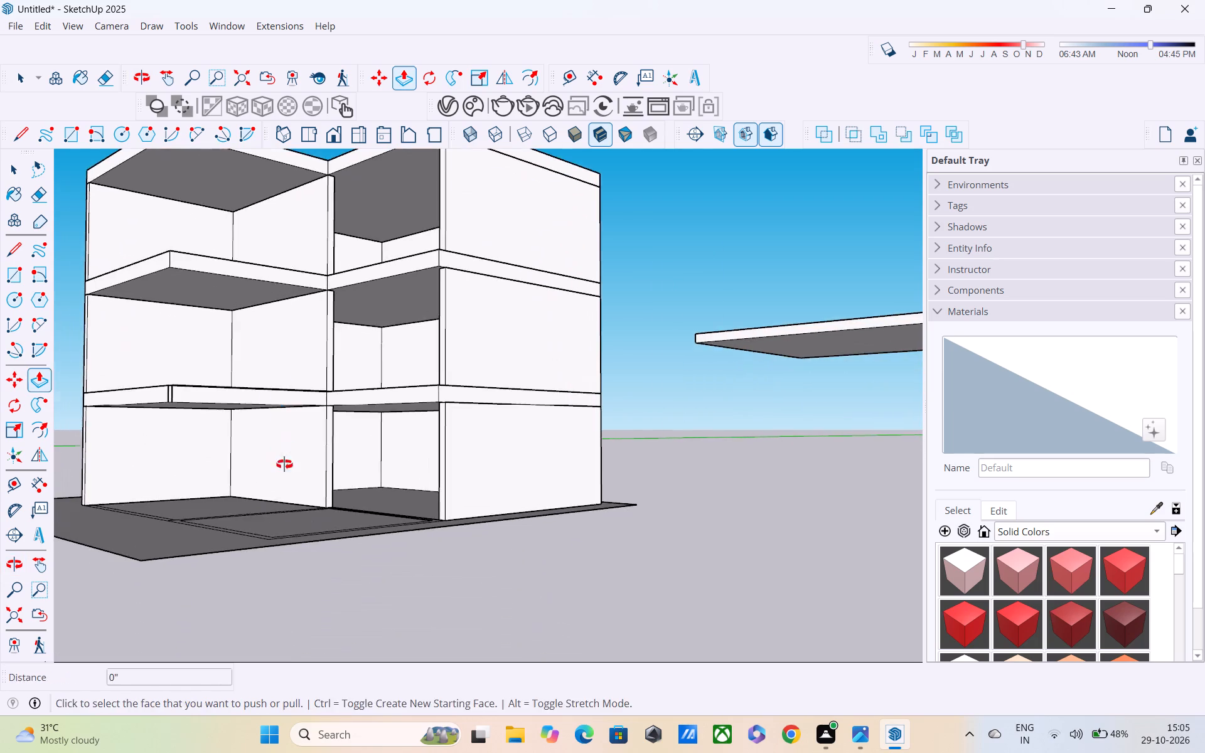
middle_drag(283, 457, 285, 560)
scroll(392, 426, up, 1)
shift+middle_drag(392, 450, 392, 525)
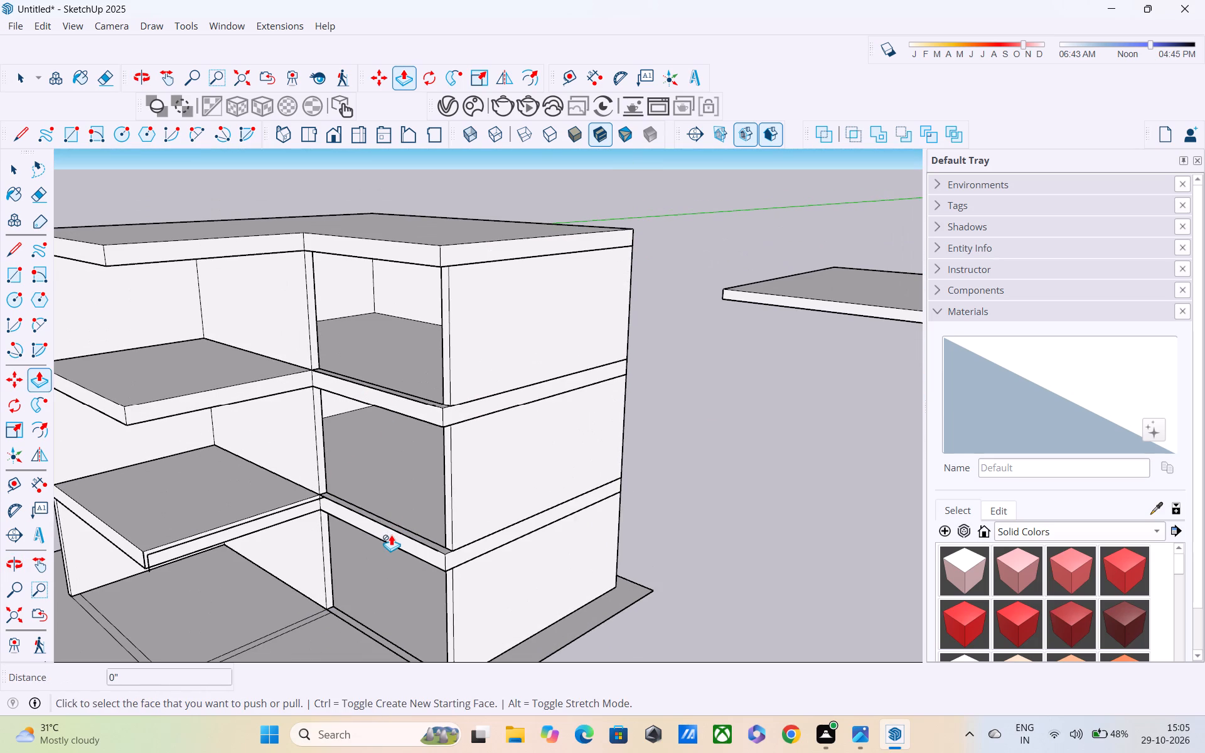
key(space)
double_click(391, 535)
text([P)
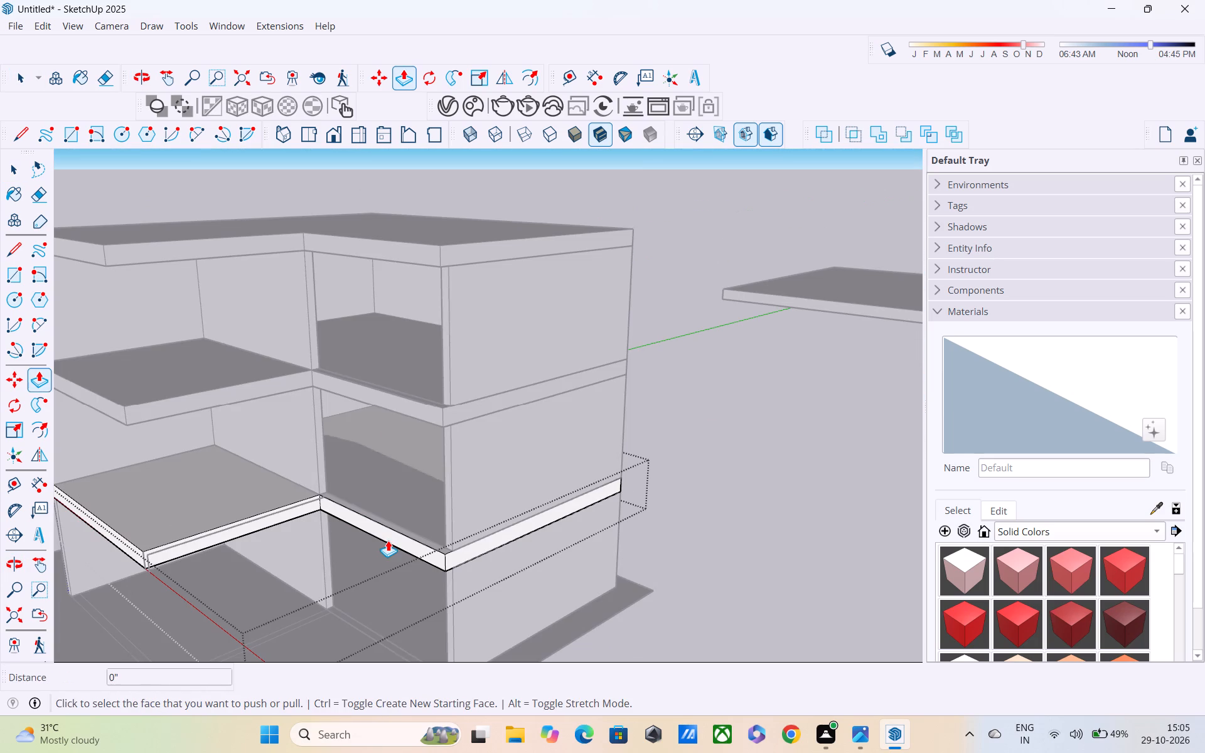
scroll(390, 537, up, 2)
click(390, 536)
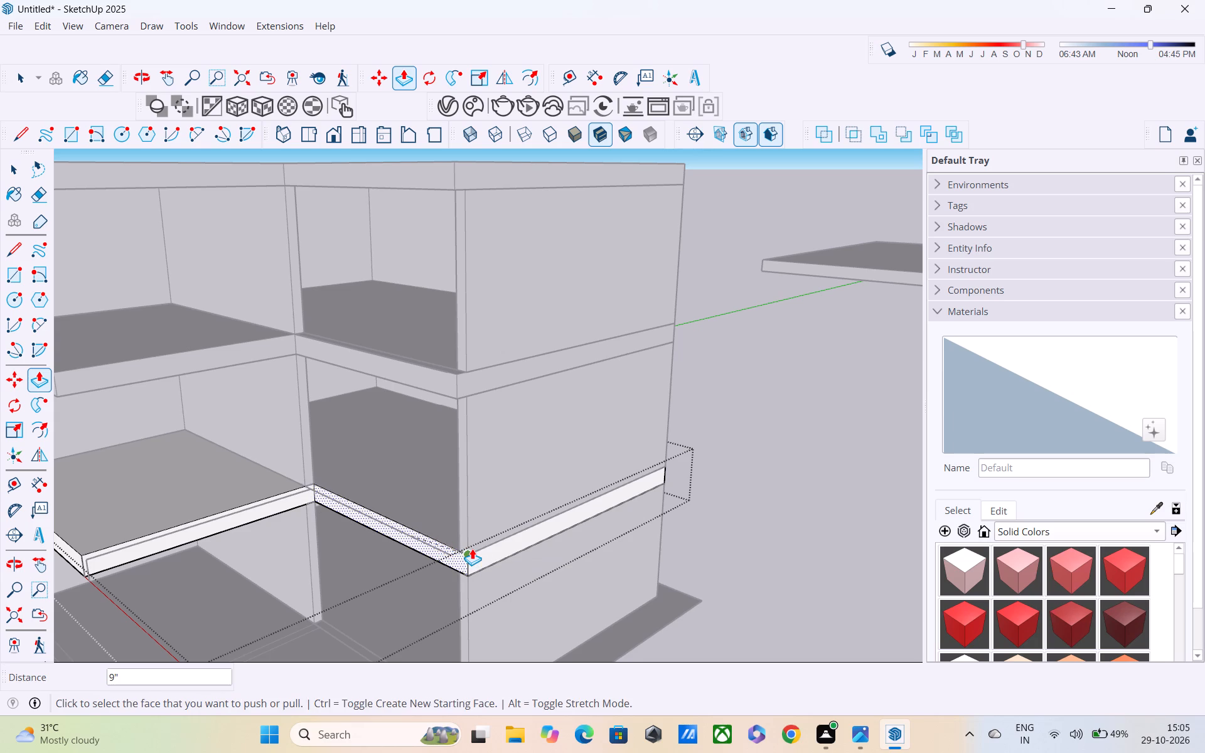
click(472, 548)
scroll(466, 542, down, 4)
key(space)
click(882, 474)
scroll(645, 484, down, 1)
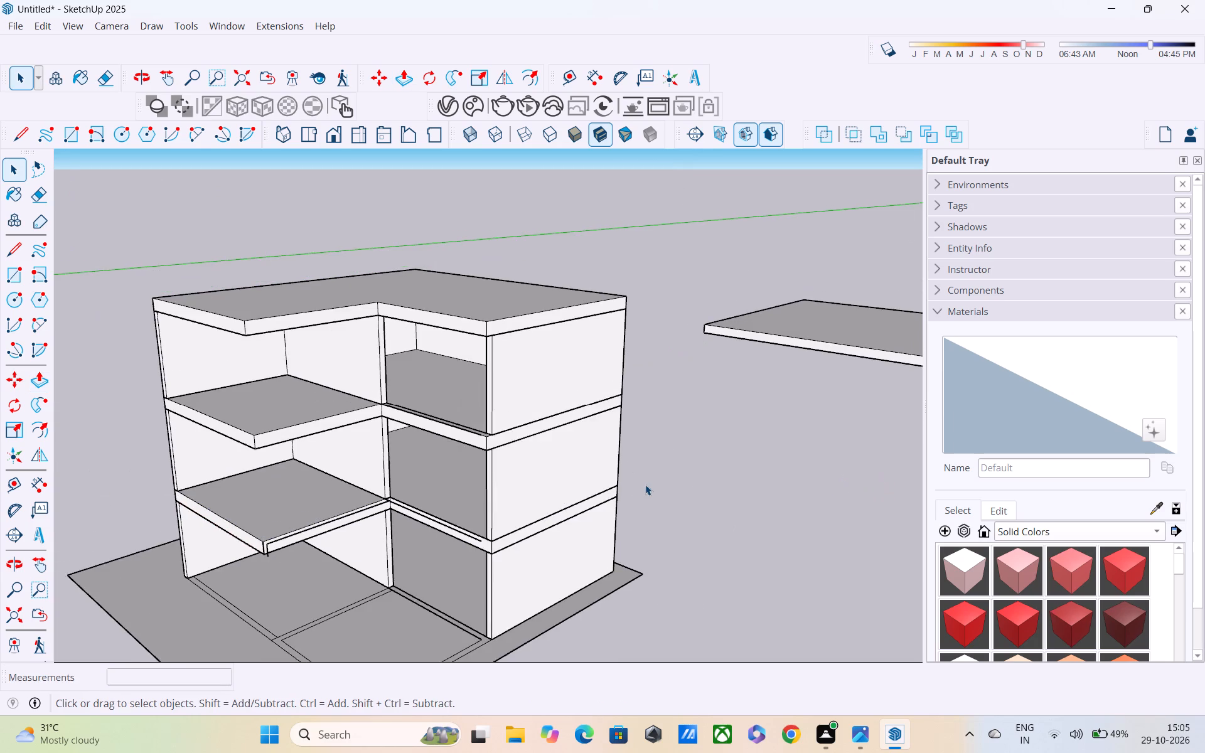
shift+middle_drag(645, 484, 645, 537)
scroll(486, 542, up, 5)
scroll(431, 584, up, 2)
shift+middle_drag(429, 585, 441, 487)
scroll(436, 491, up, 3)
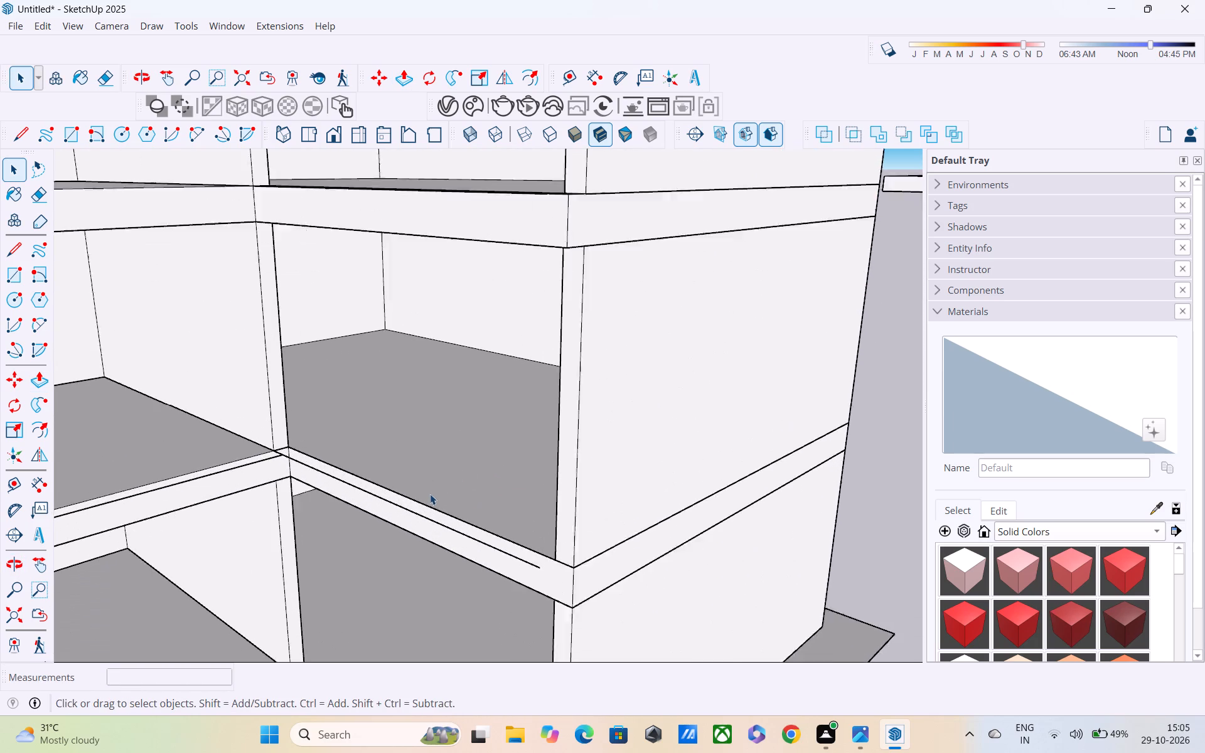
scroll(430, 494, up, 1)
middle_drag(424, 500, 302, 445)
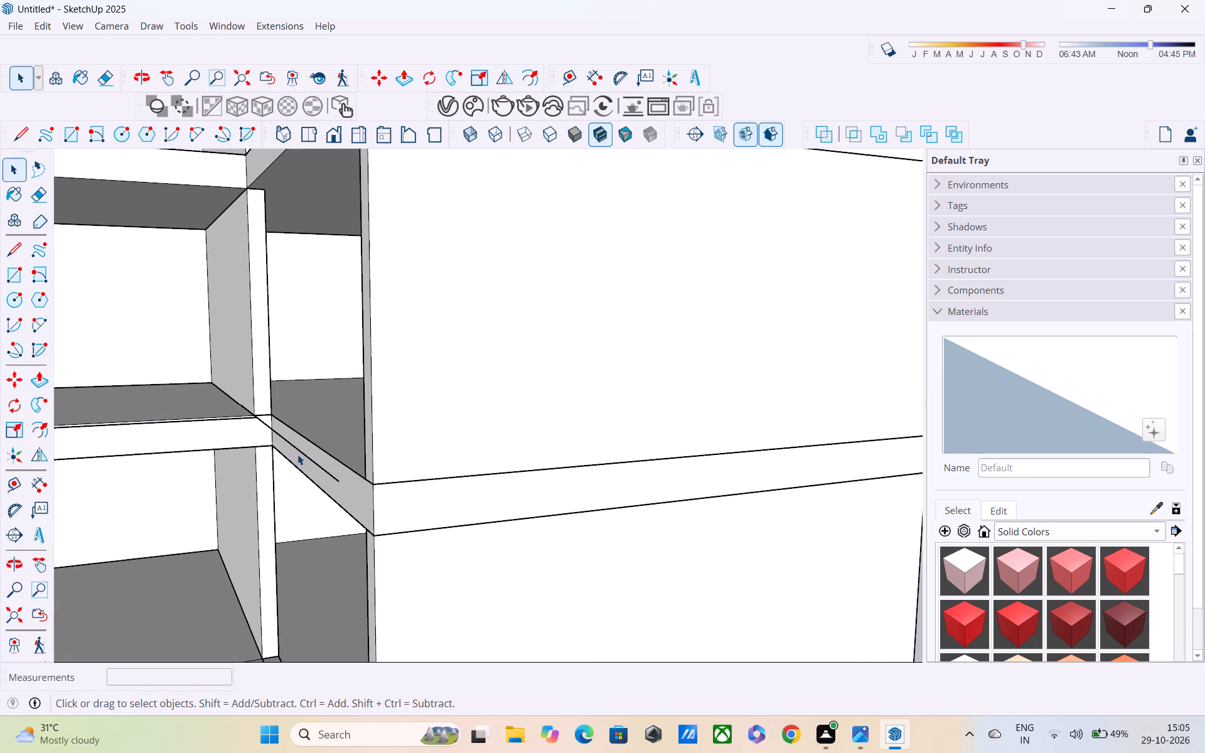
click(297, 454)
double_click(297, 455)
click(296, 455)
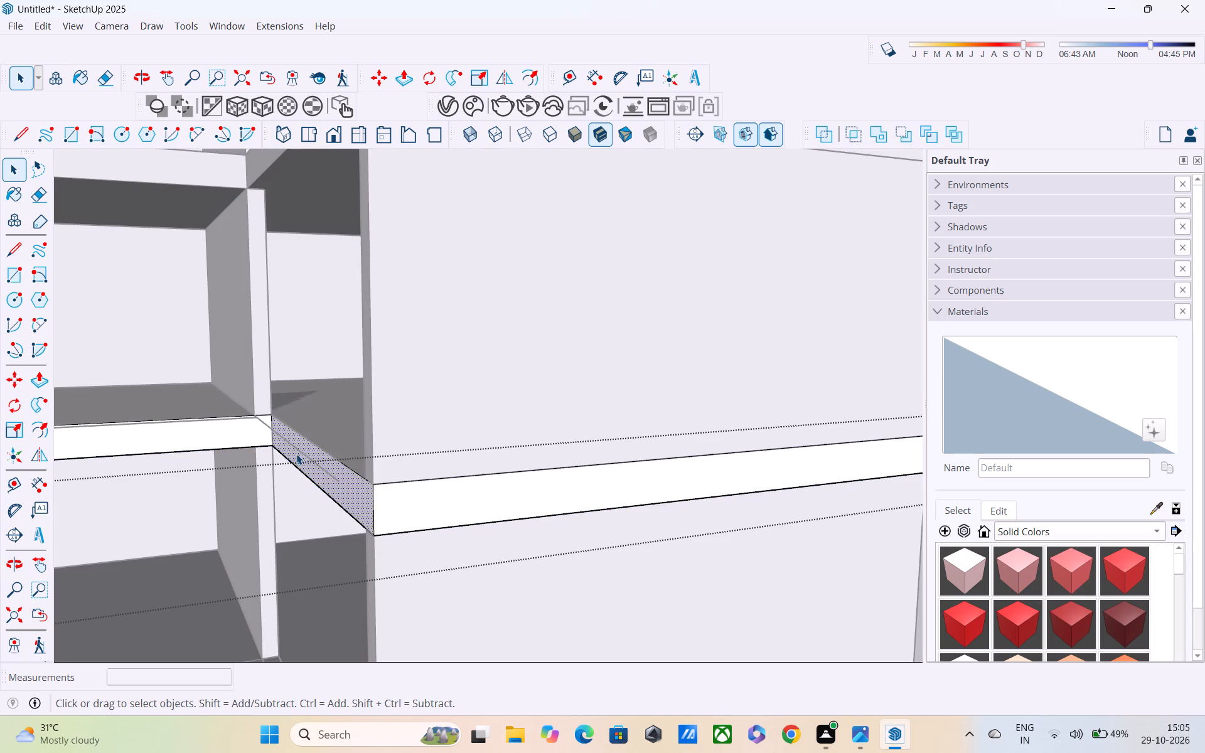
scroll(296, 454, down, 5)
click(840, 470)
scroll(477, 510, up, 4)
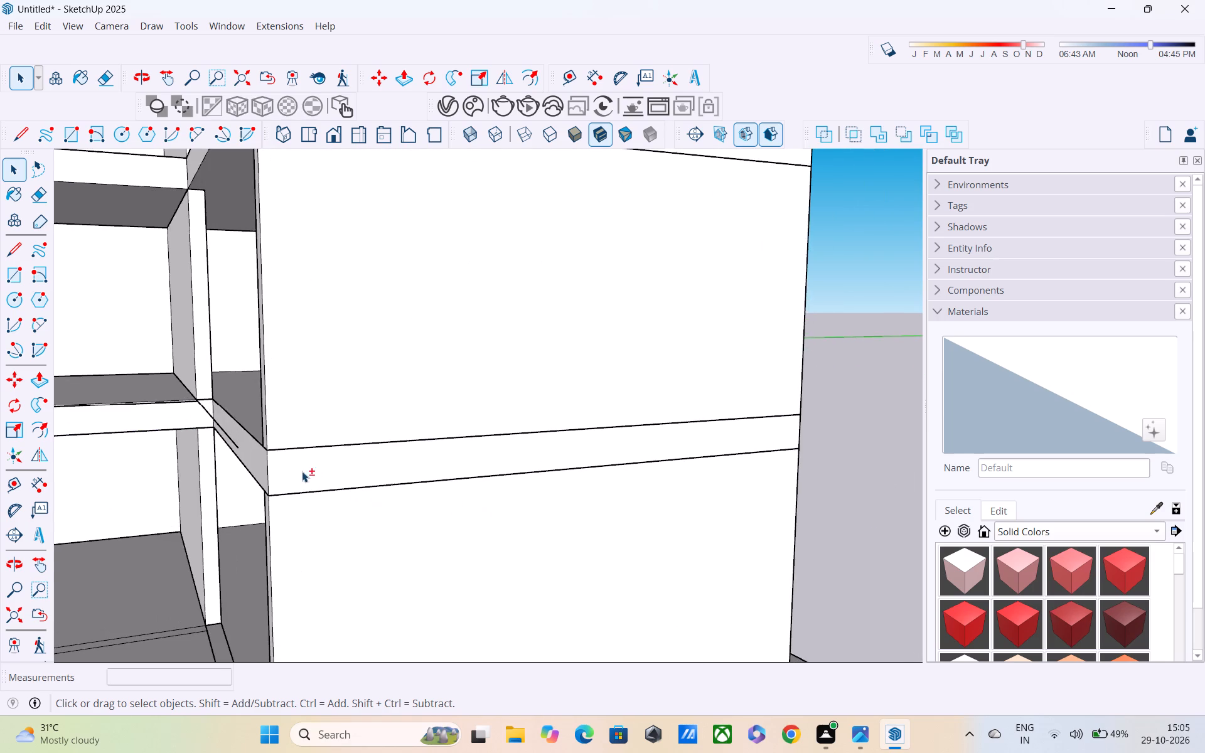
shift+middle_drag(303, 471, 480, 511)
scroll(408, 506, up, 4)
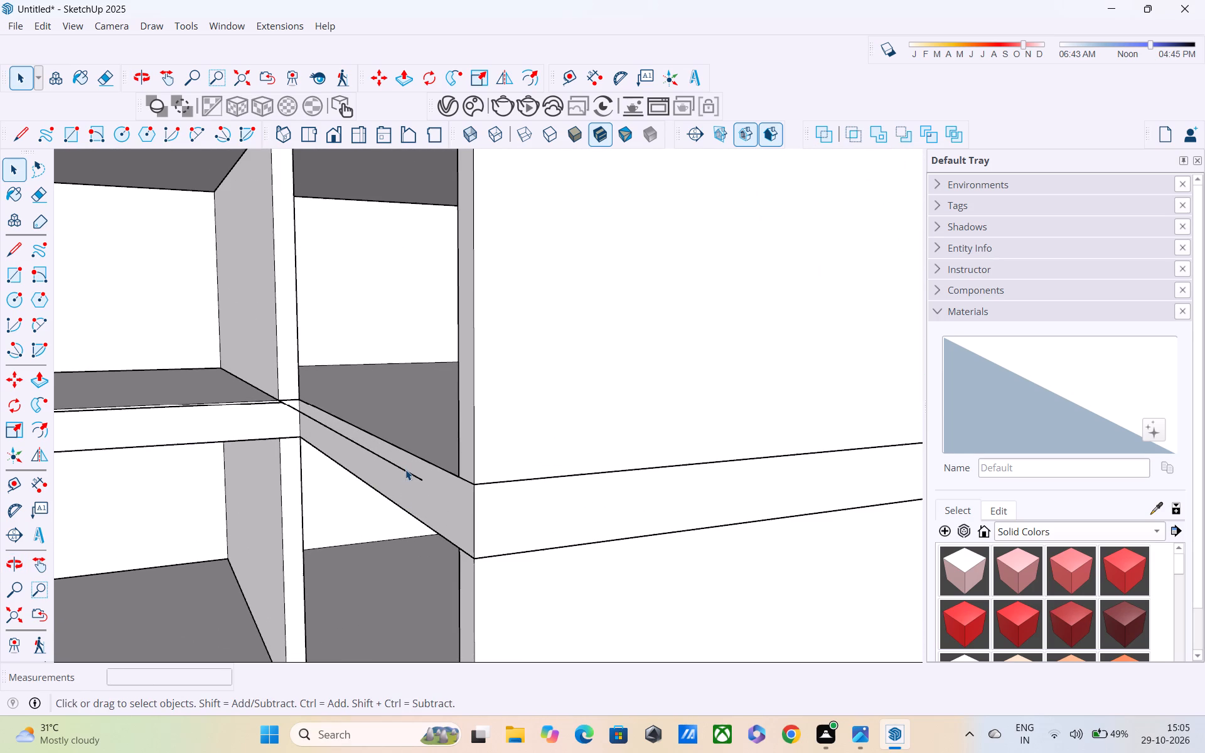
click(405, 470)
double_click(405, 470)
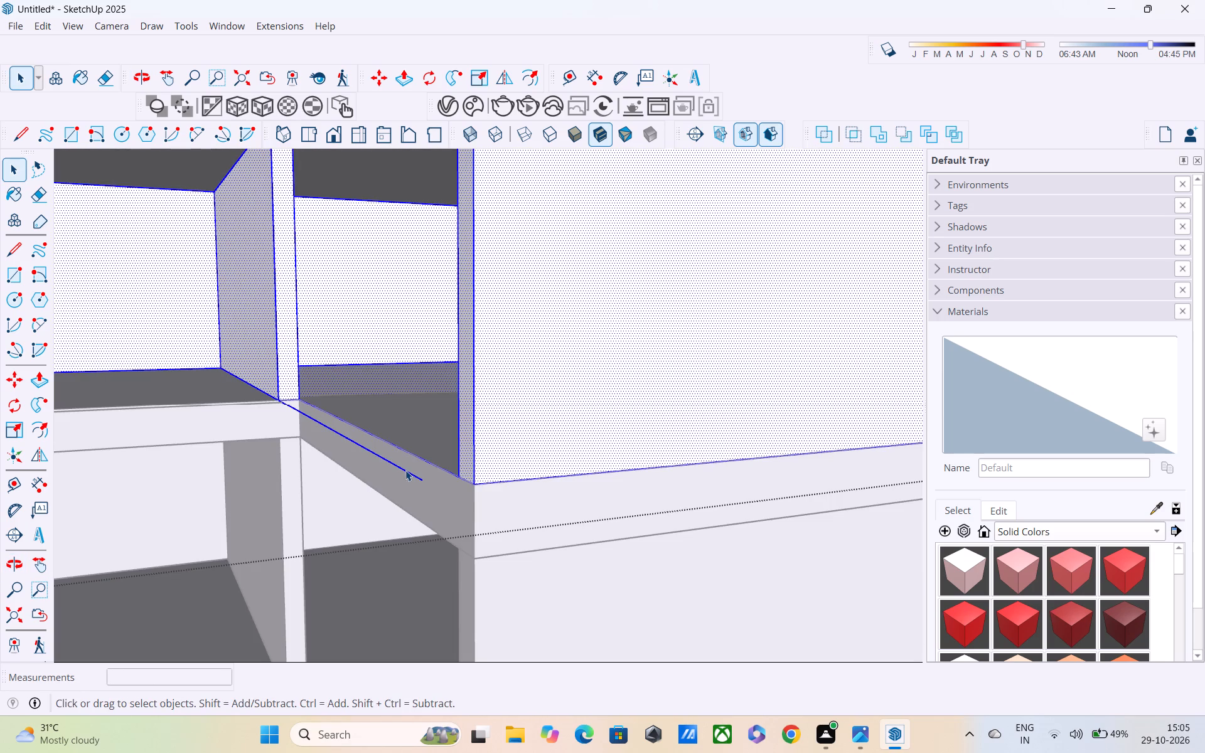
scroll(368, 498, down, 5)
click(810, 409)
Delete the stray edge crossing the lowest slab's inner front face from inside the middle storey's wall group.
scroll(407, 473, up, 4)
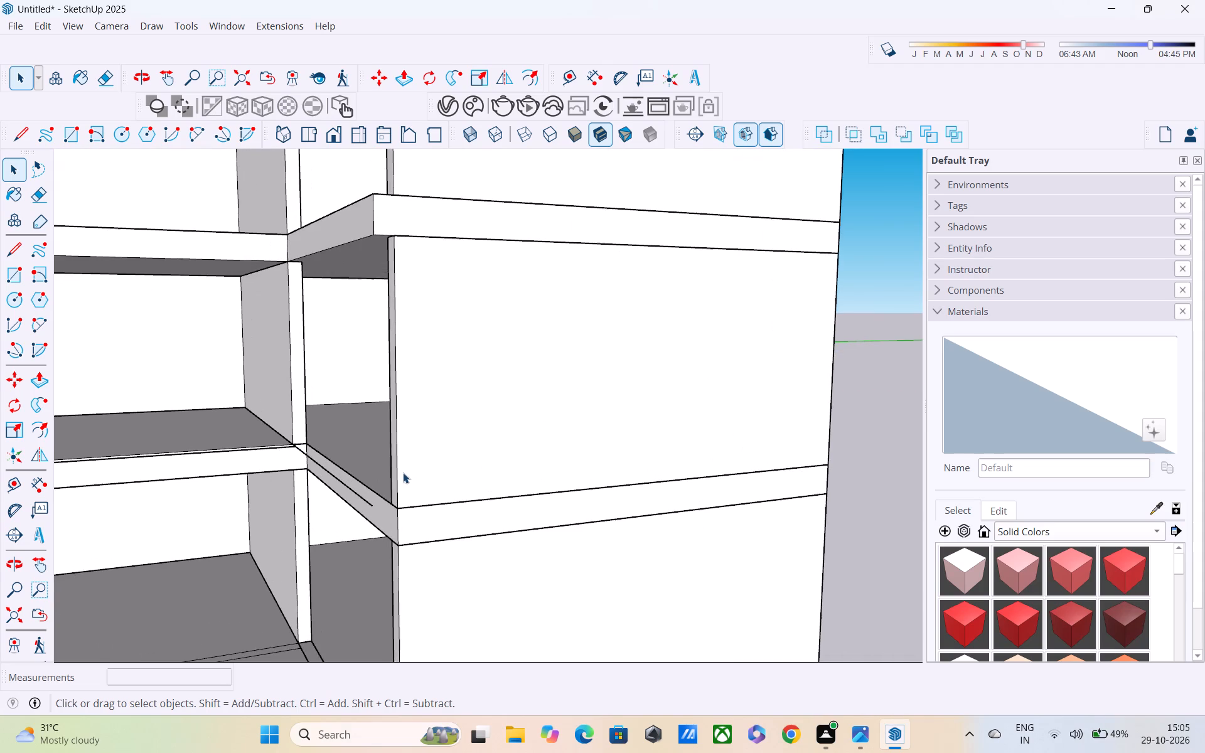
double_click(394, 481)
scroll(367, 499, up, 3)
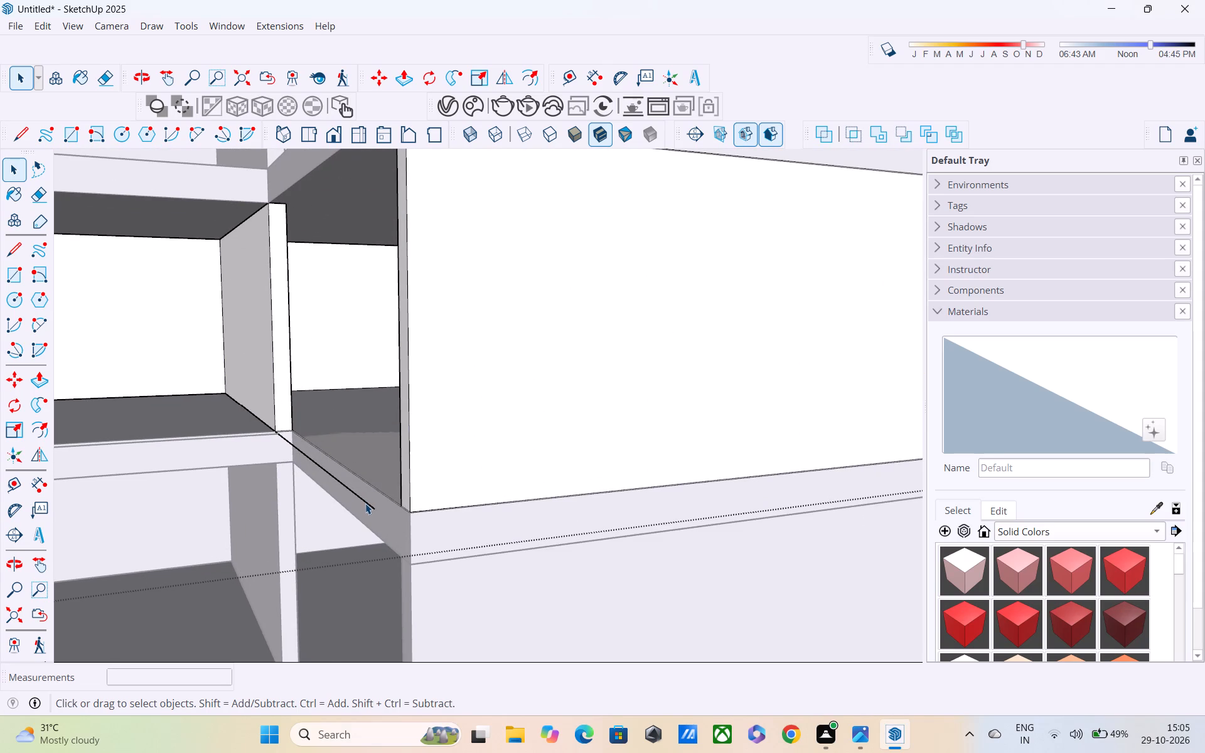
click(365, 503)
key(Delete)
Open the slab group below the top storey and Push/Pull its inner notch face out to the wall corner.
scroll(377, 477, down, 7)
middle_drag(402, 473, 533, 658)
scroll(508, 508, up, 3)
double_click(505, 489)
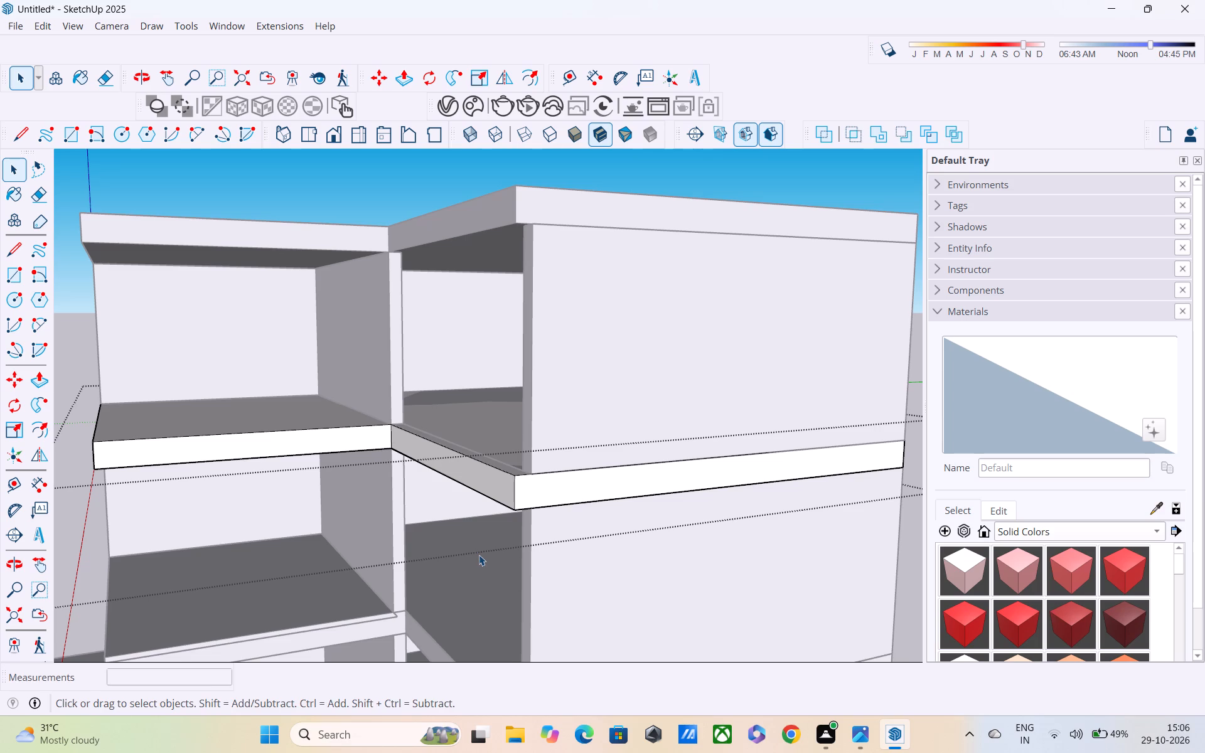
key(p)
click(495, 478)
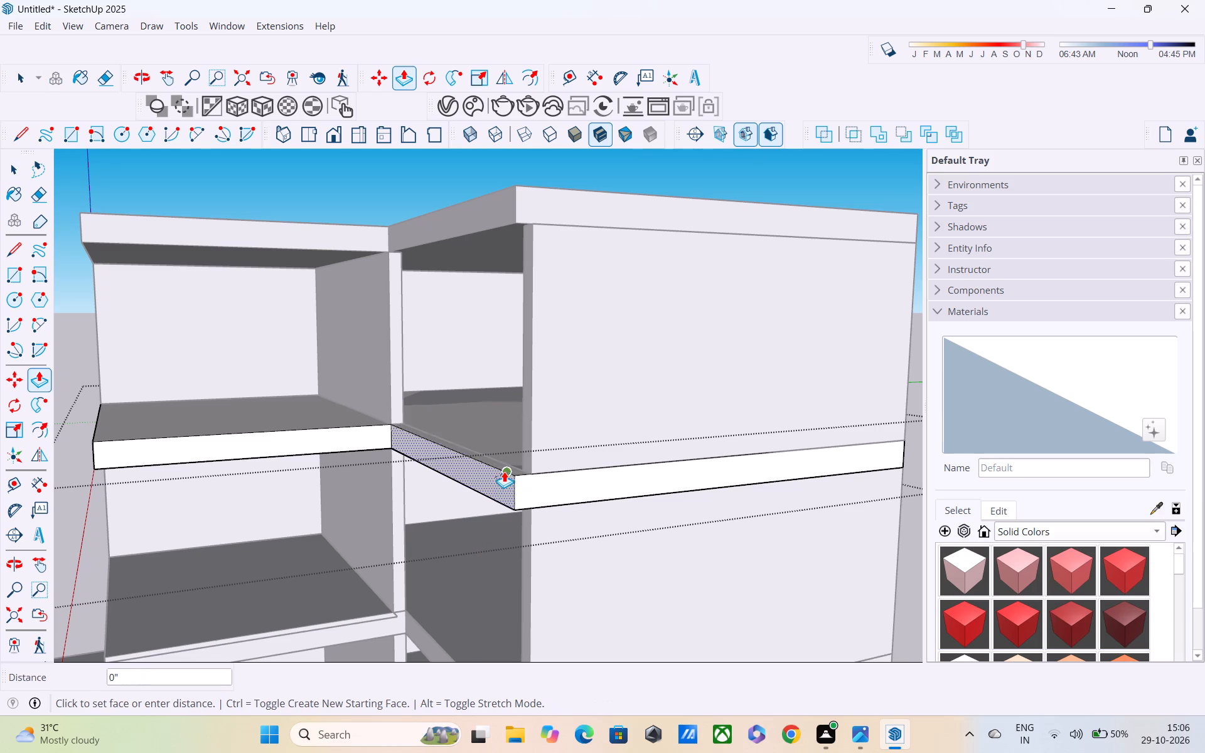
click(525, 467)
key(space)
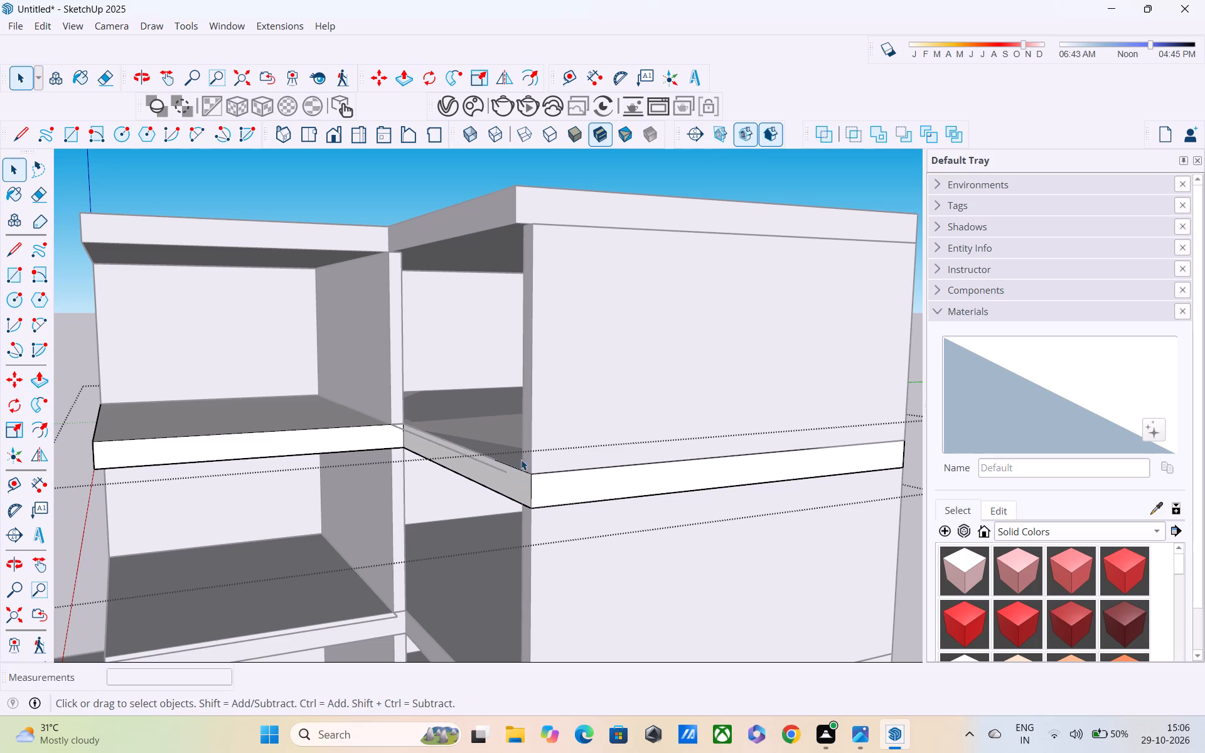
Inside the top storey's wall group, erase the stray edge along the slab's notch and the short stub at the inner corner.
double_click(527, 424)
scroll(505, 456, up, 4)
middle_drag(501, 457, 468, 519)
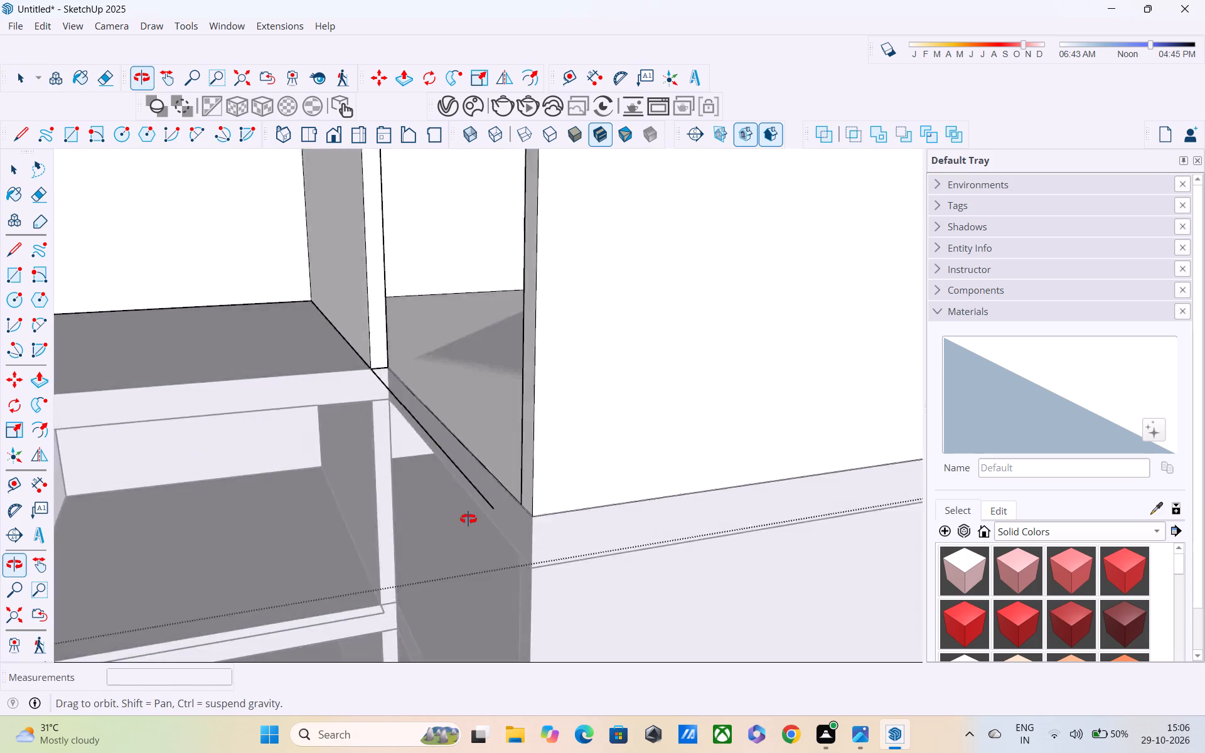
middle_drag(468, 519, 437, 542)
scroll(435, 508, up, 2)
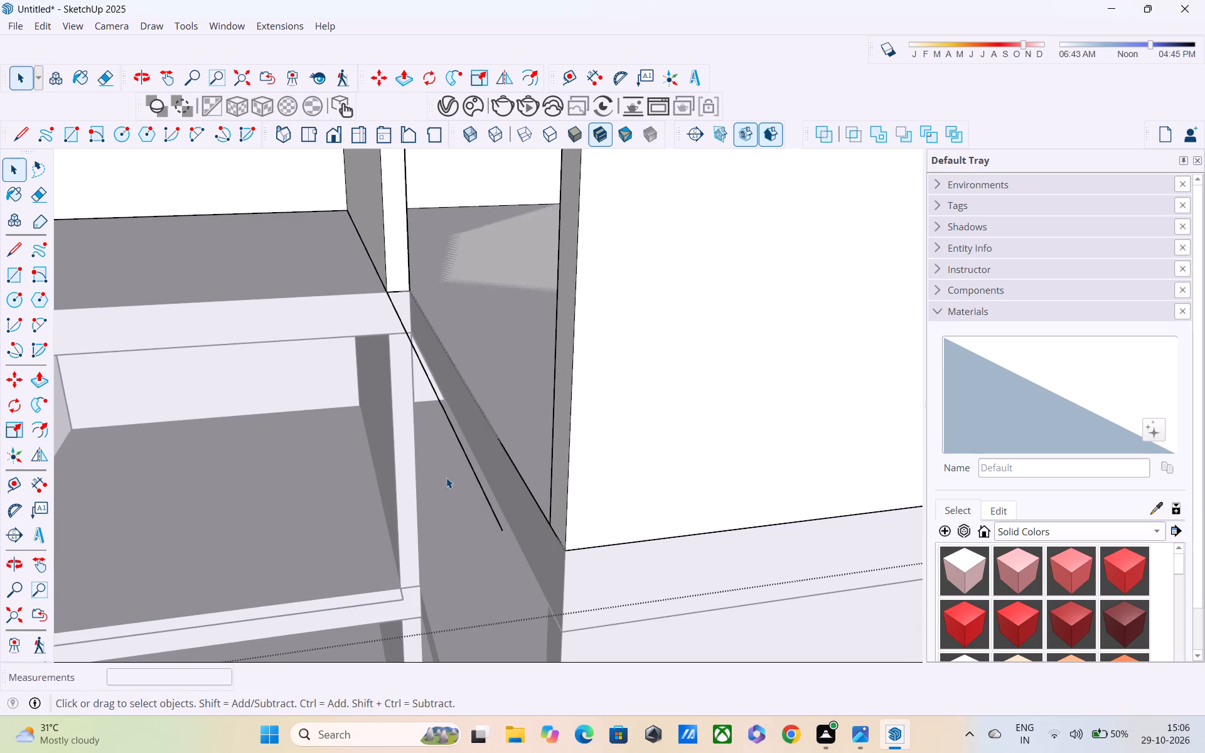
key(e)
click(465, 450)
scroll(465, 450, down, 2)
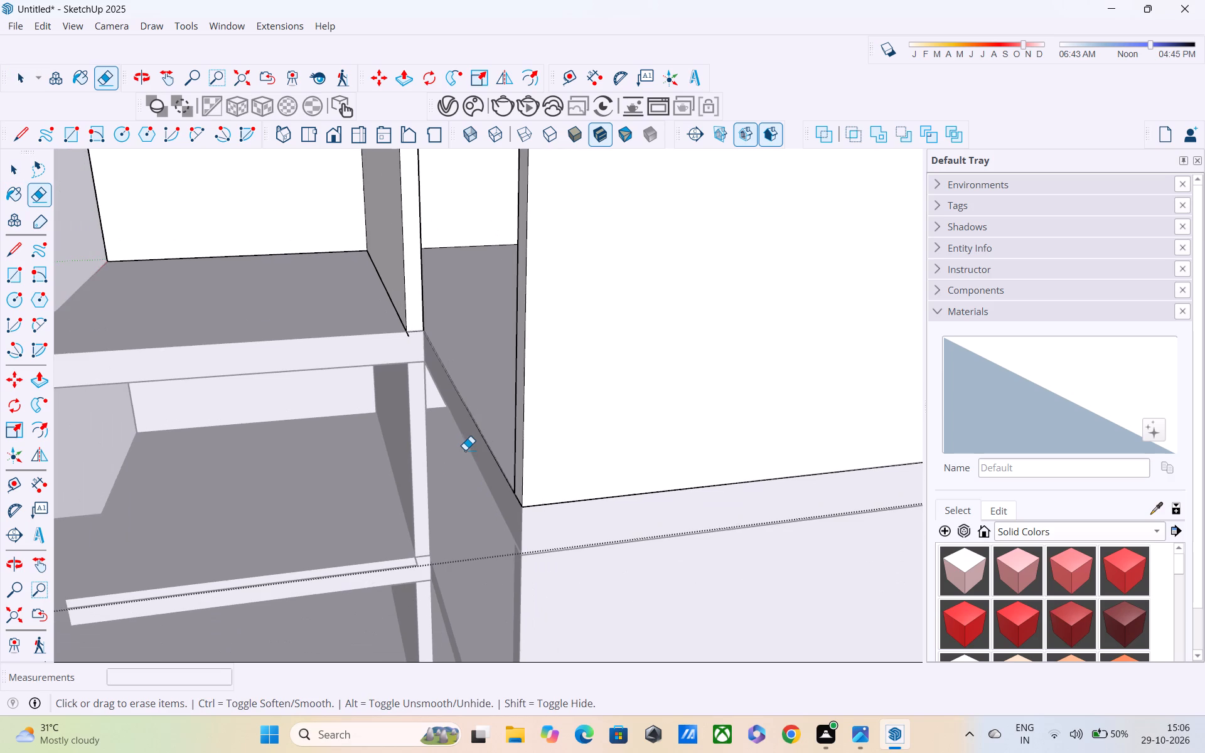
middle_drag(474, 479, 725, 447)
middle_drag(687, 450, 637, 456)
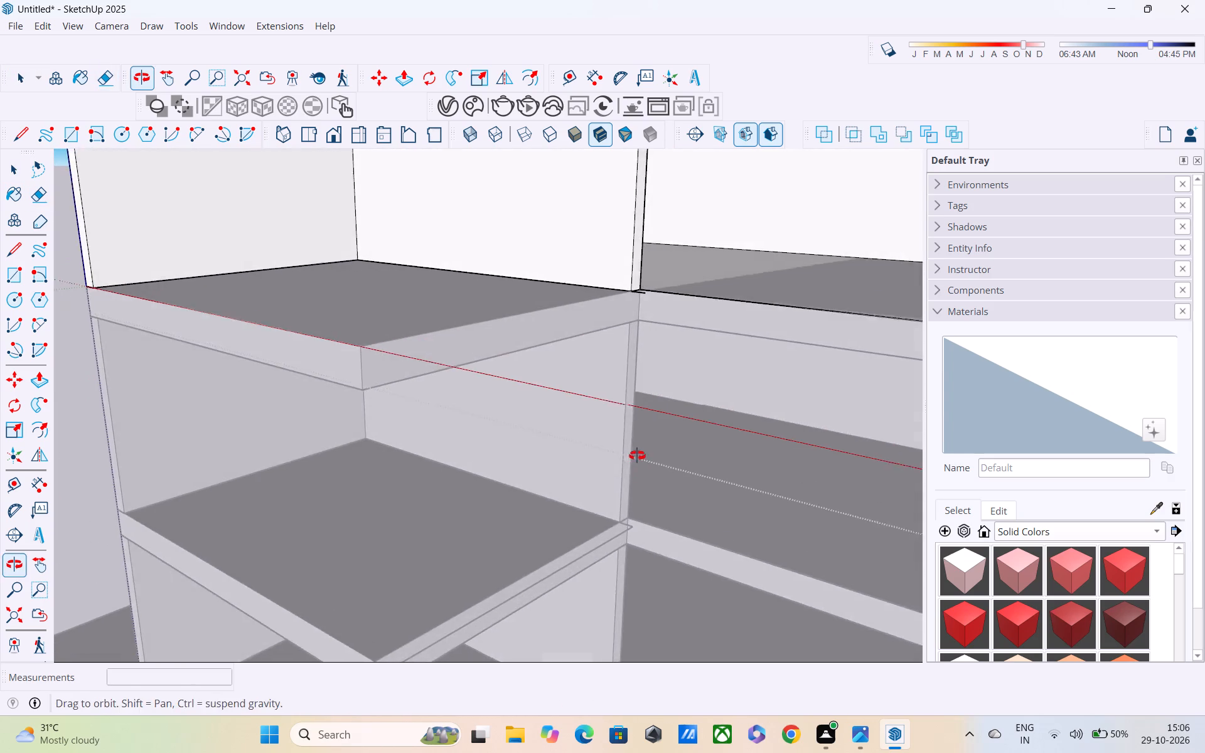
middle_drag(637, 456, 635, 456)
scroll(648, 373, up, 4)
middle_drag(636, 270, 636, 332)
scroll(631, 259, up, 4)
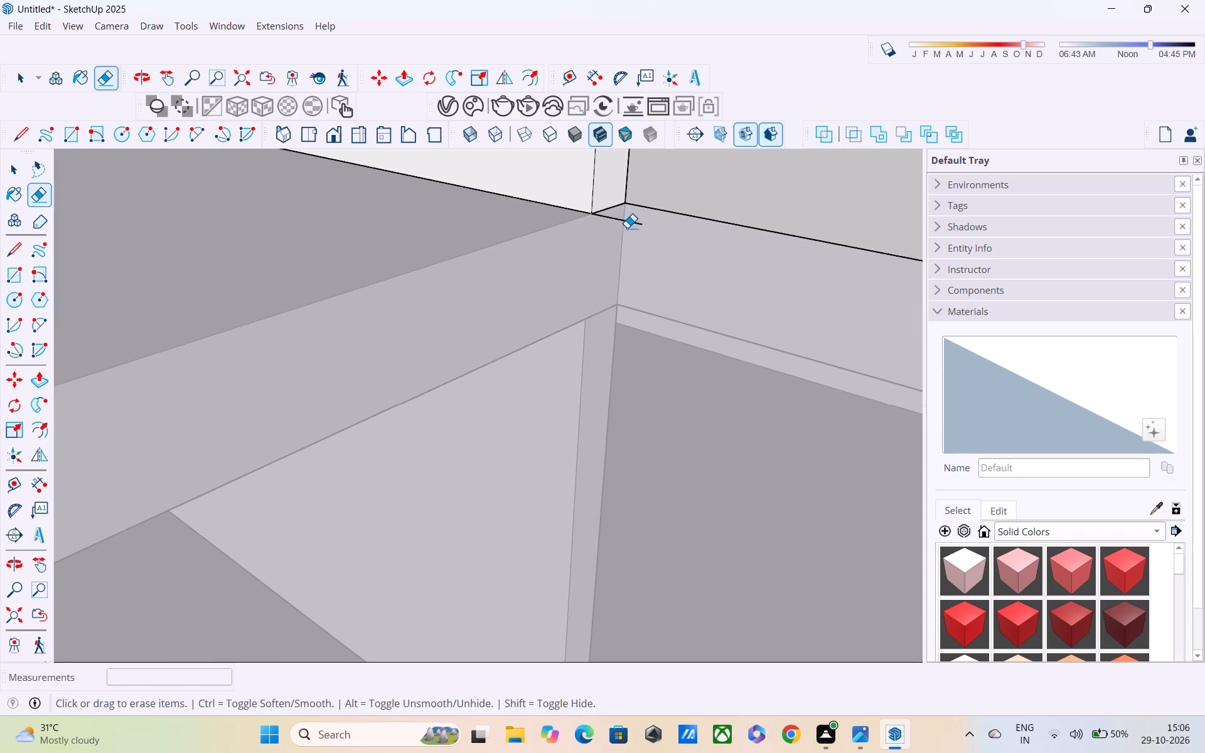
click(629, 221)
scroll(626, 227, down, 12)
scroll(624, 318, down, 7)
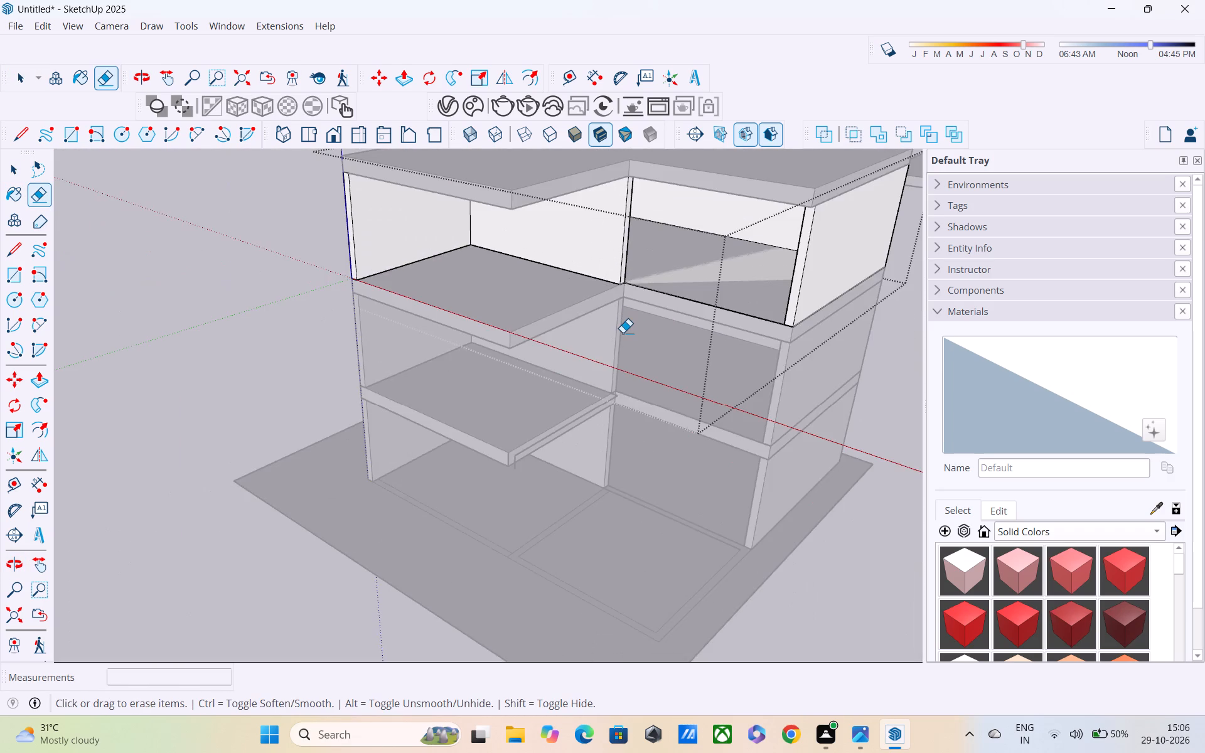
scroll(623, 333, down, 5)
key(space)
Open the top slab group, pull its inner notch face out 9" to the wall corner, and close the group.
middle_drag(646, 314, 290, 366)
key(space)
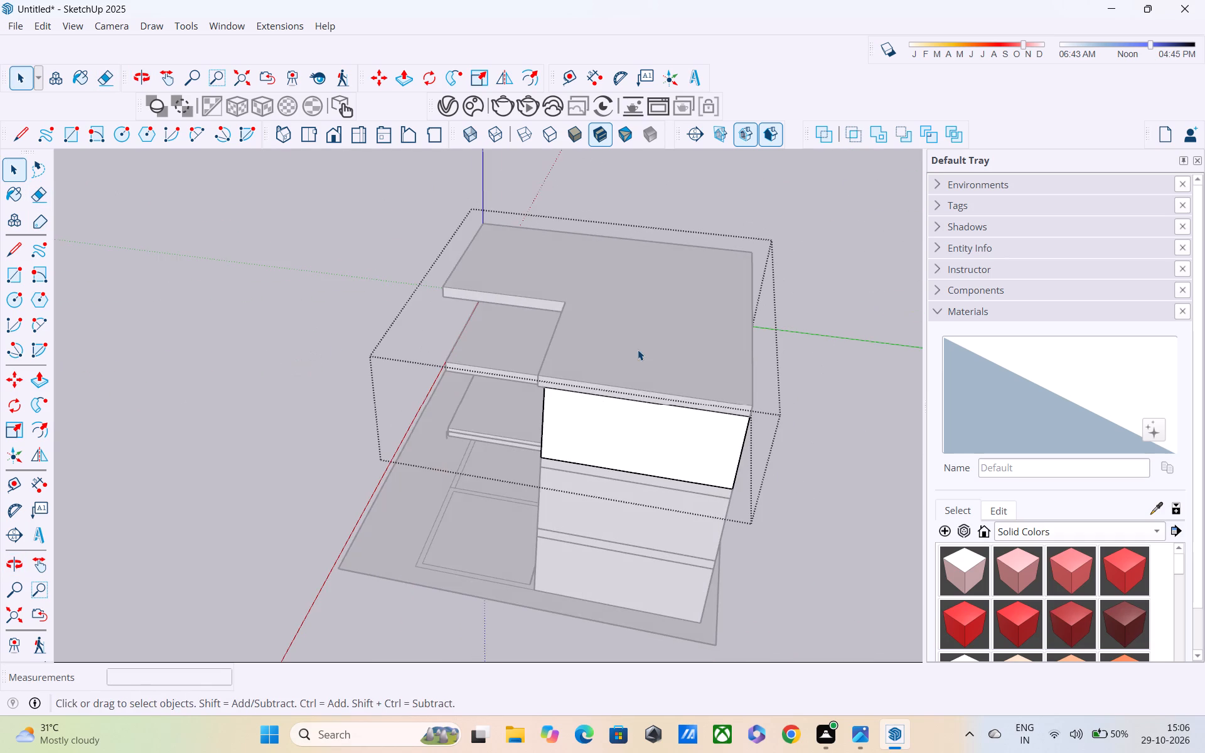
middle_drag(639, 350, 716, 280)
scroll(602, 286, up, 11)
middle_drag(547, 312, 547, 308)
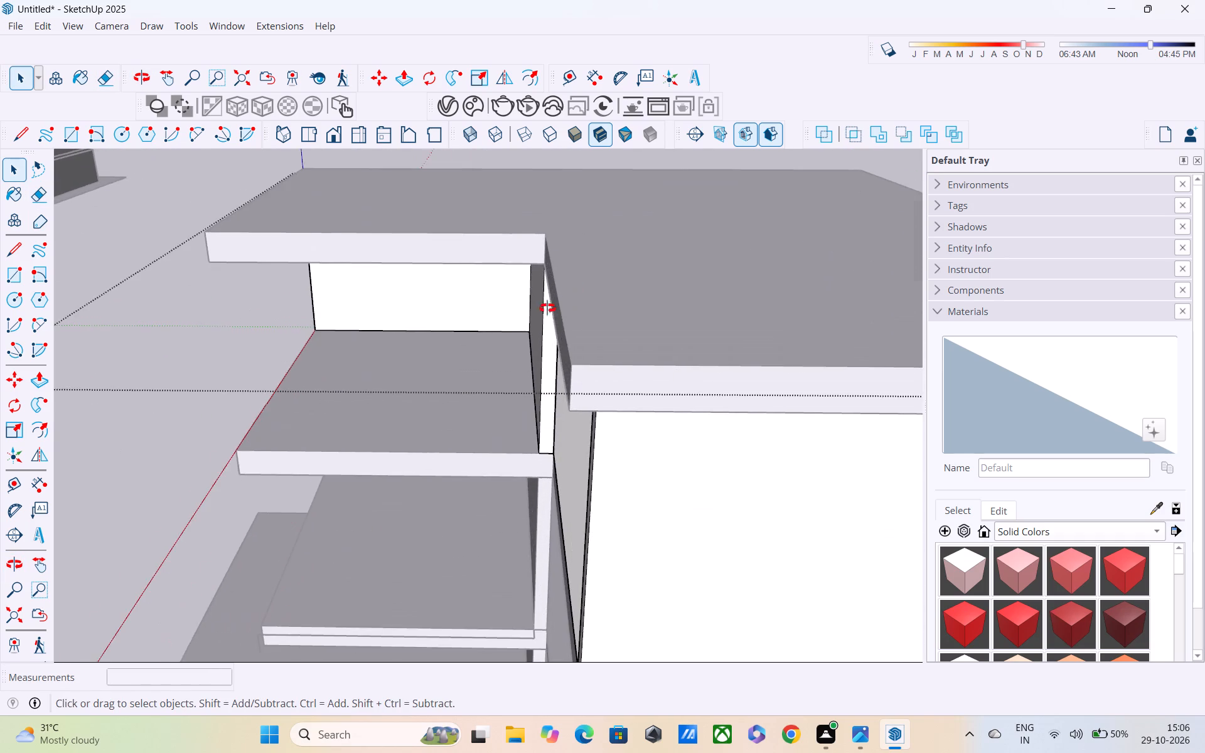
middle_drag(547, 308, 596, 90)
scroll(589, 98, down, 6)
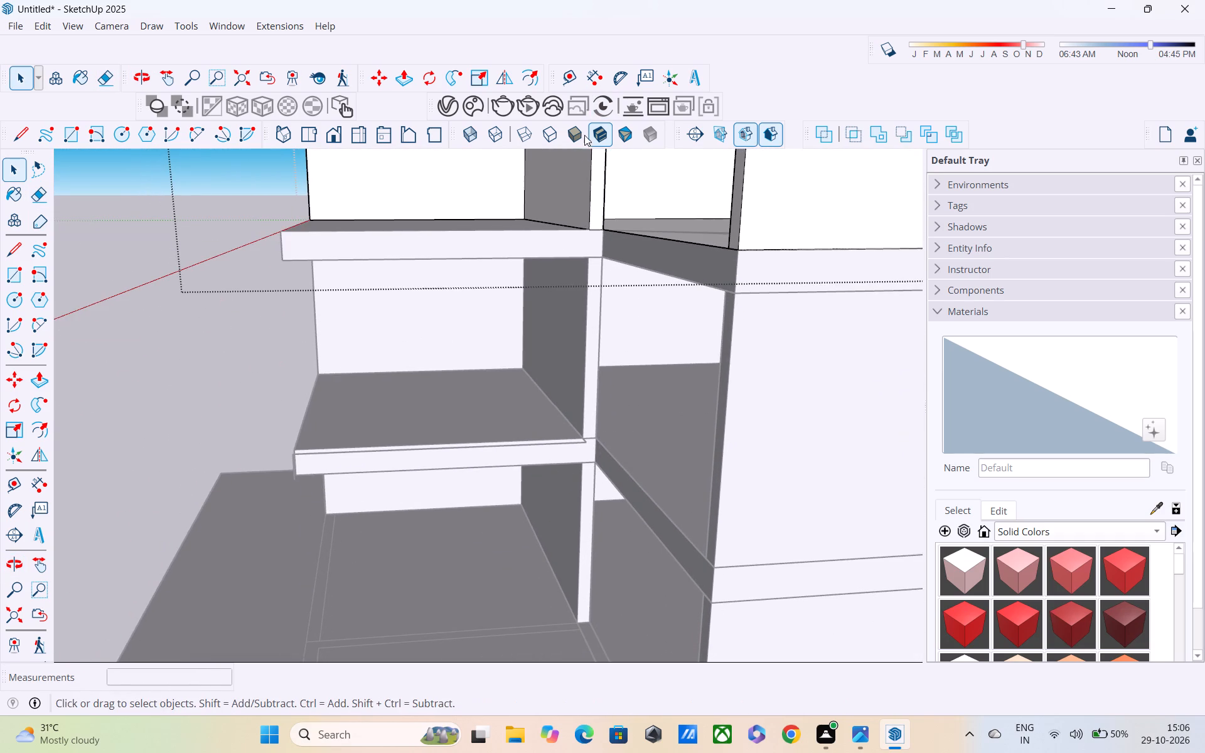
shift+scroll(589, 203, down, 1)
shift+middle_drag(589, 215, 558, 353)
scroll(559, 320, down, 4)
scroll(565, 314, up, 1)
middle_drag(565, 313, 594, 419)
scroll(565, 313, down, 1)
scroll(594, 419, up, 1)
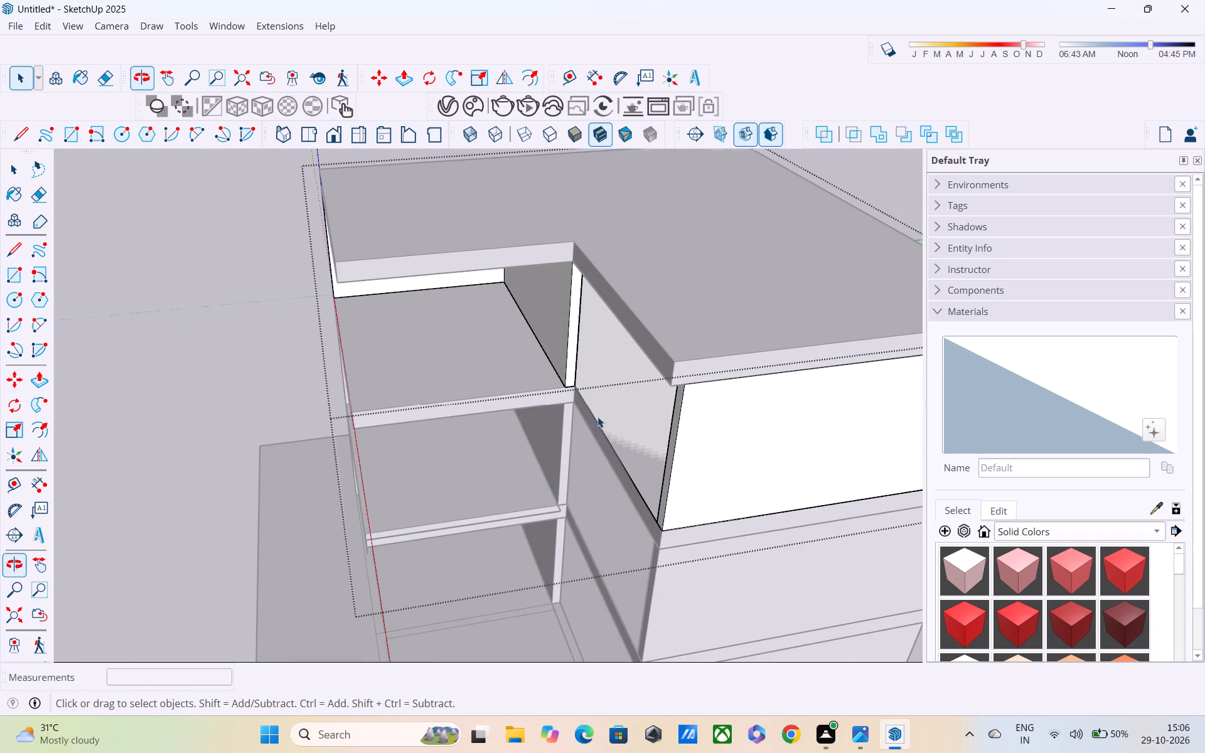
key(space)
double_click(628, 327)
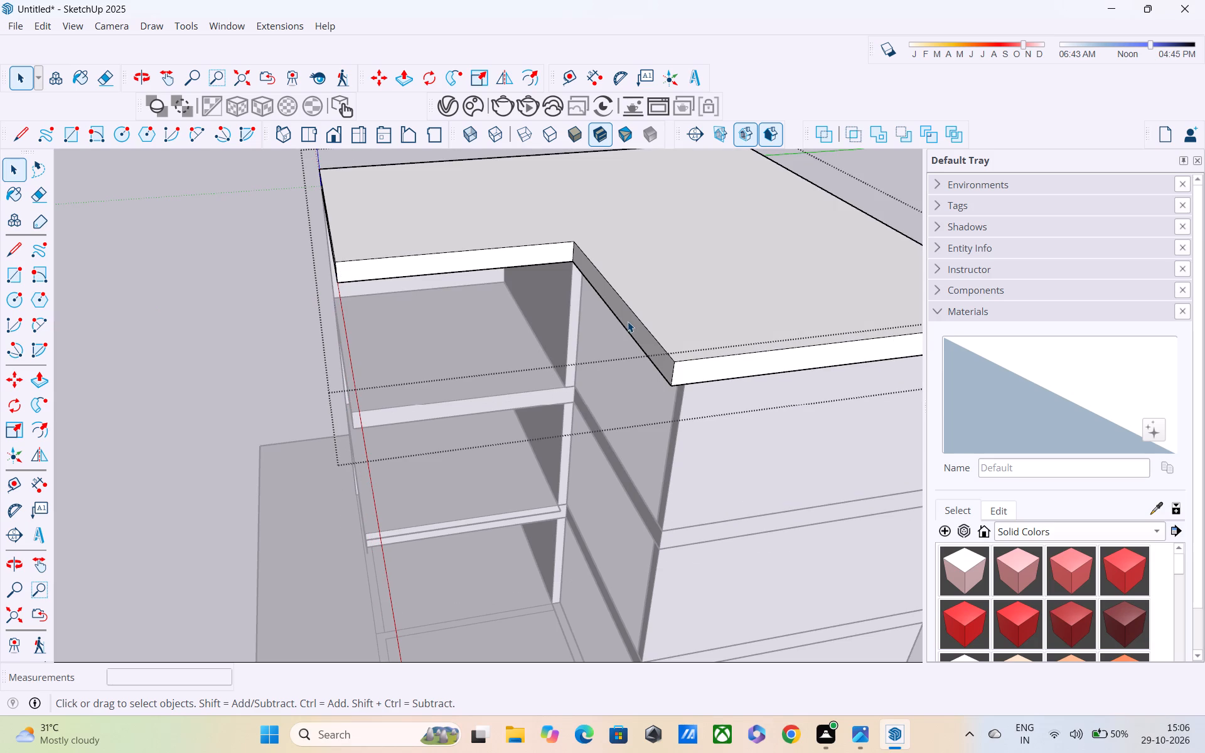
key(p)
click(628, 313)
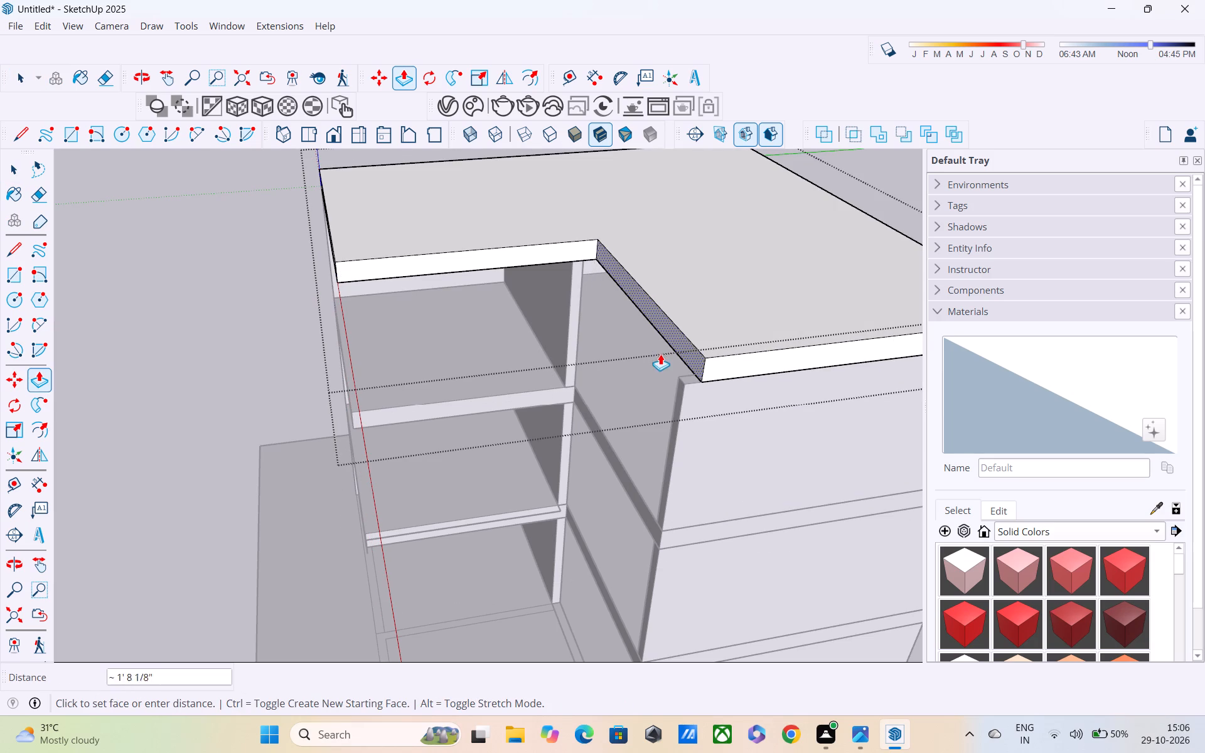
click(674, 382)
scroll(665, 306, down, 5)
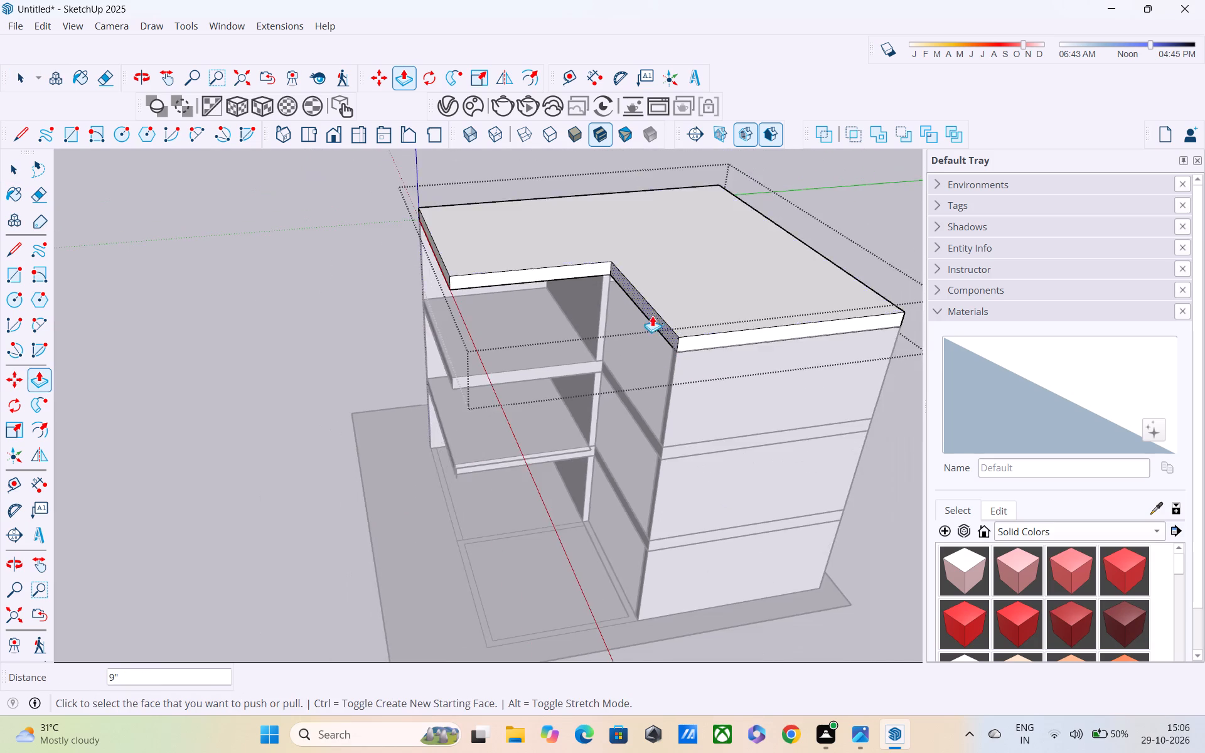
middle_drag(652, 316, 675, 240)
scroll(673, 241, up, 1)
scroll(668, 243, down, 7)
scroll(585, 372, up, 2)
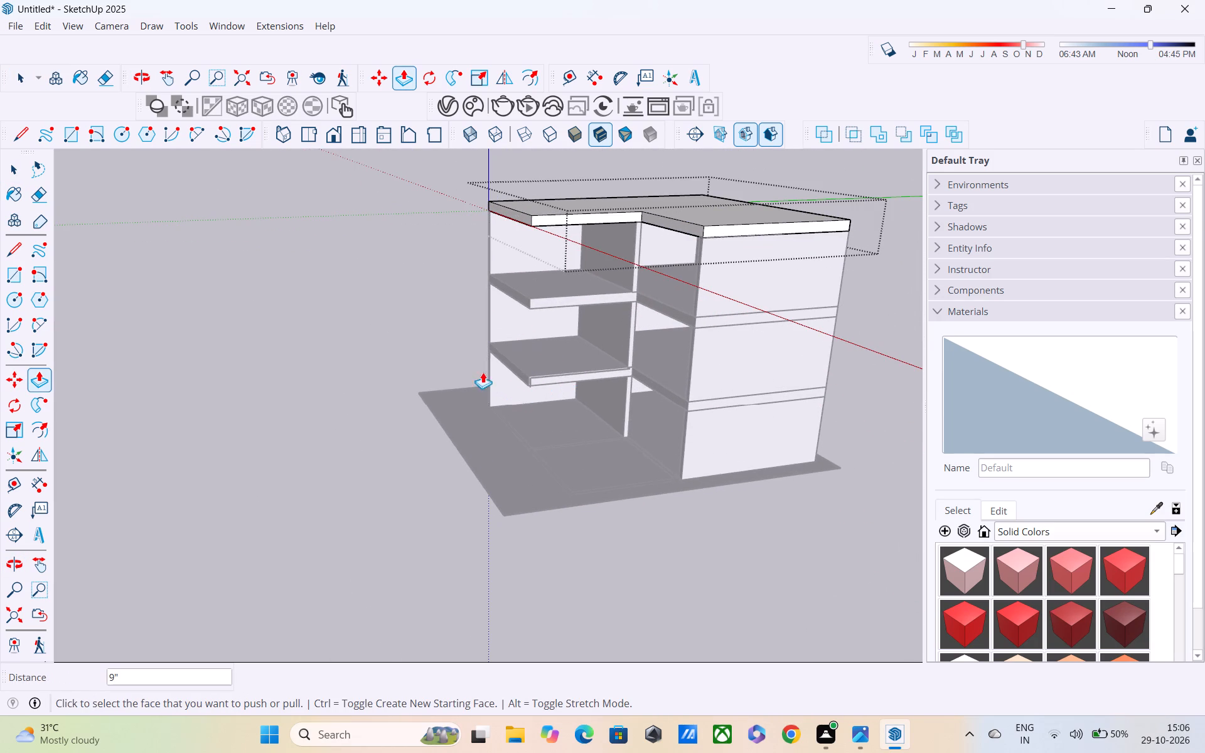
key(space)
click(375, 361)
key(space)
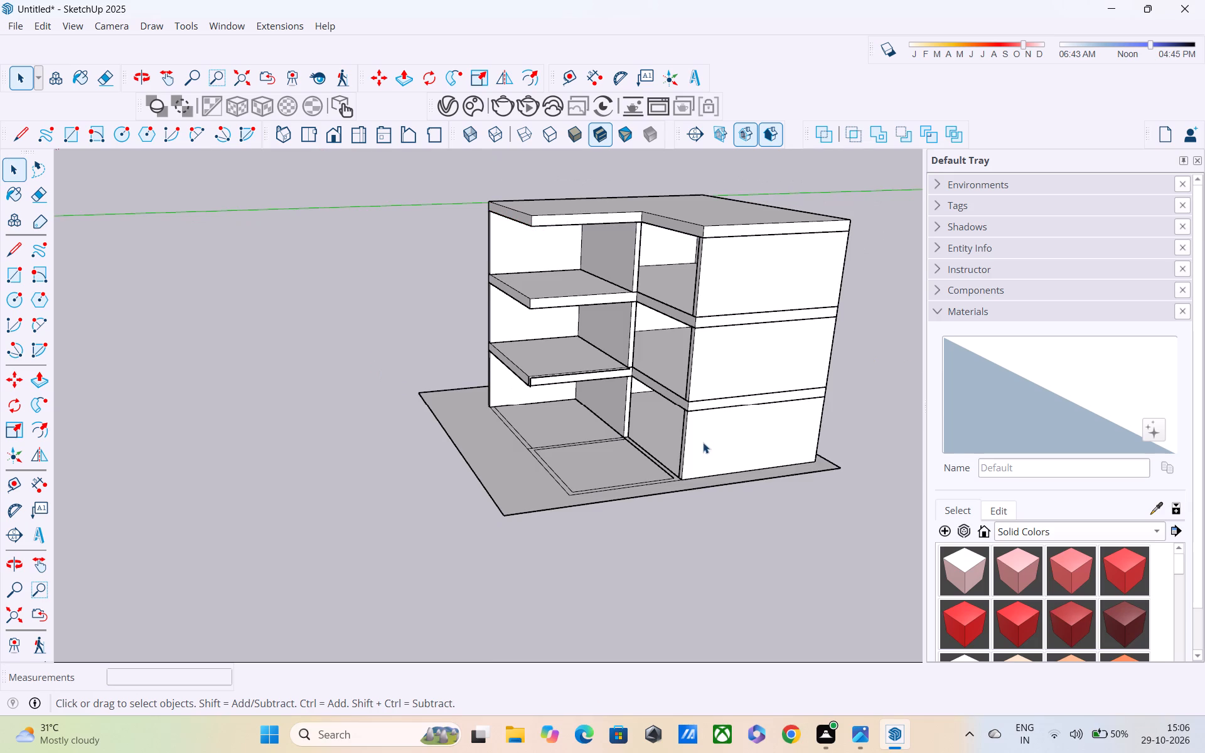
Push/Pull the wall outline on the ground in the notch up about 33' 10", level with the top slab's corner.
scroll(703, 442, up, 4)
middle_drag(661, 459, 665, 569)
key(p)
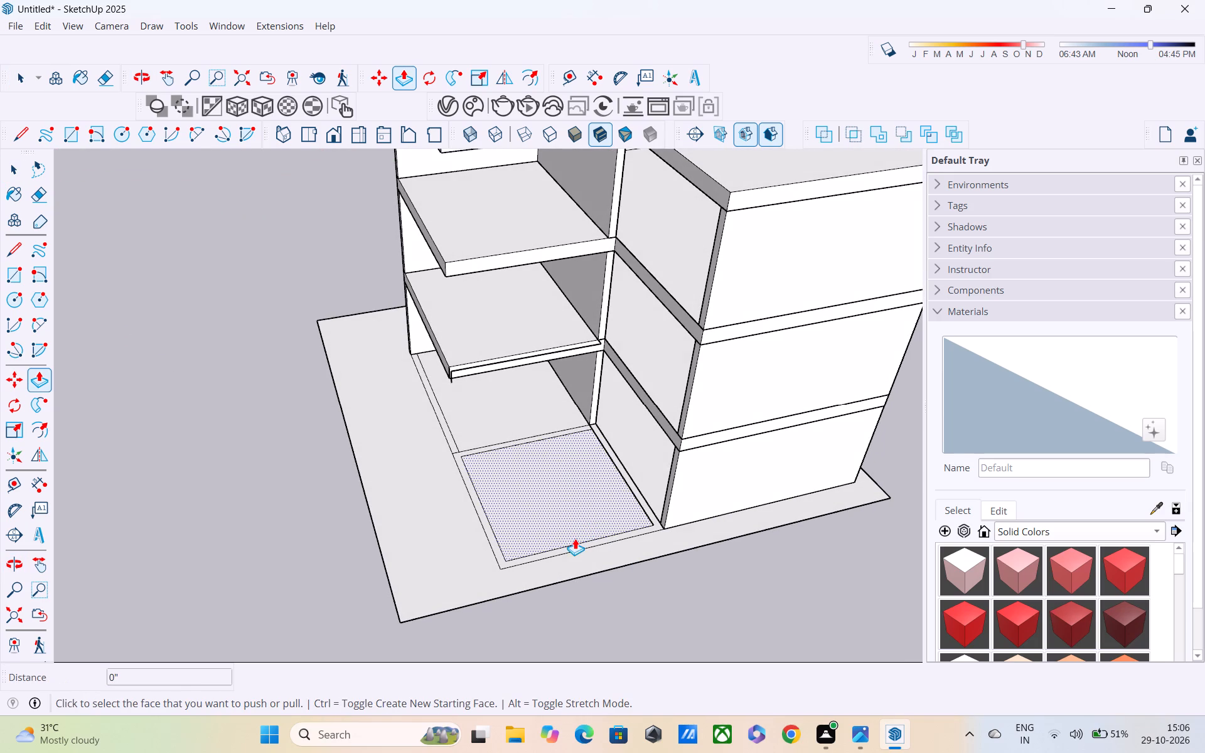
click(545, 555)
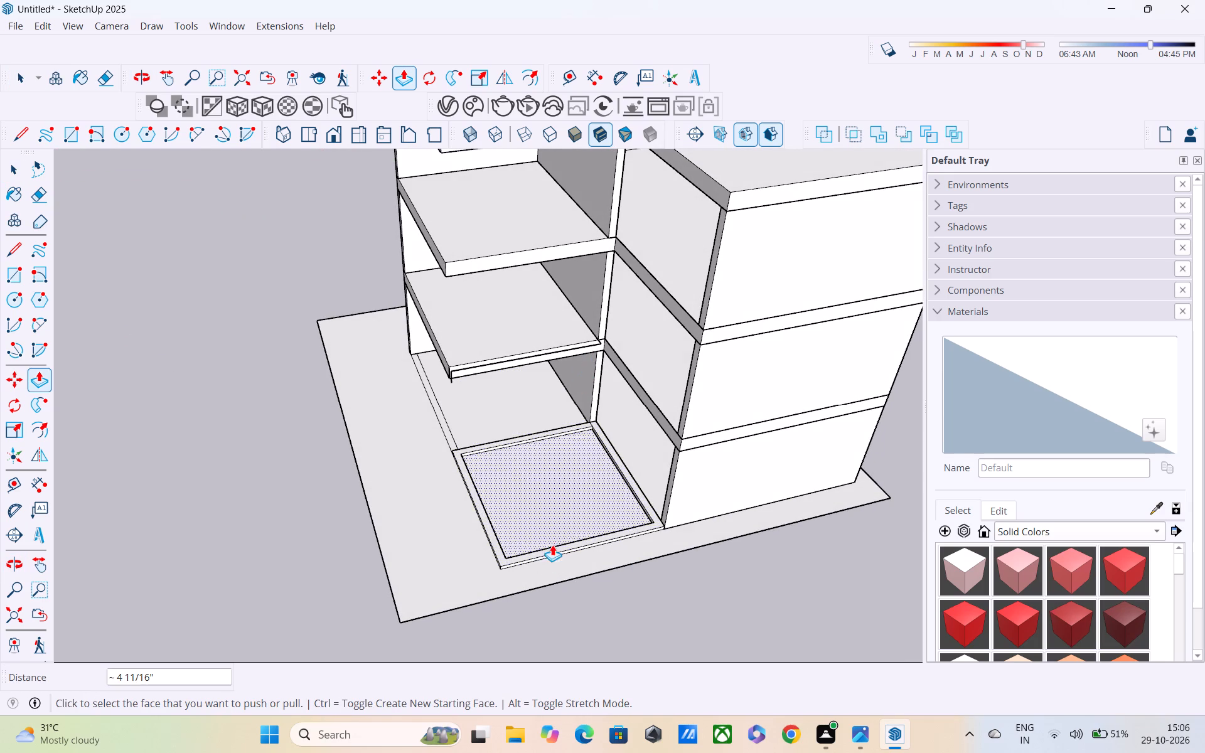
key(Escape)
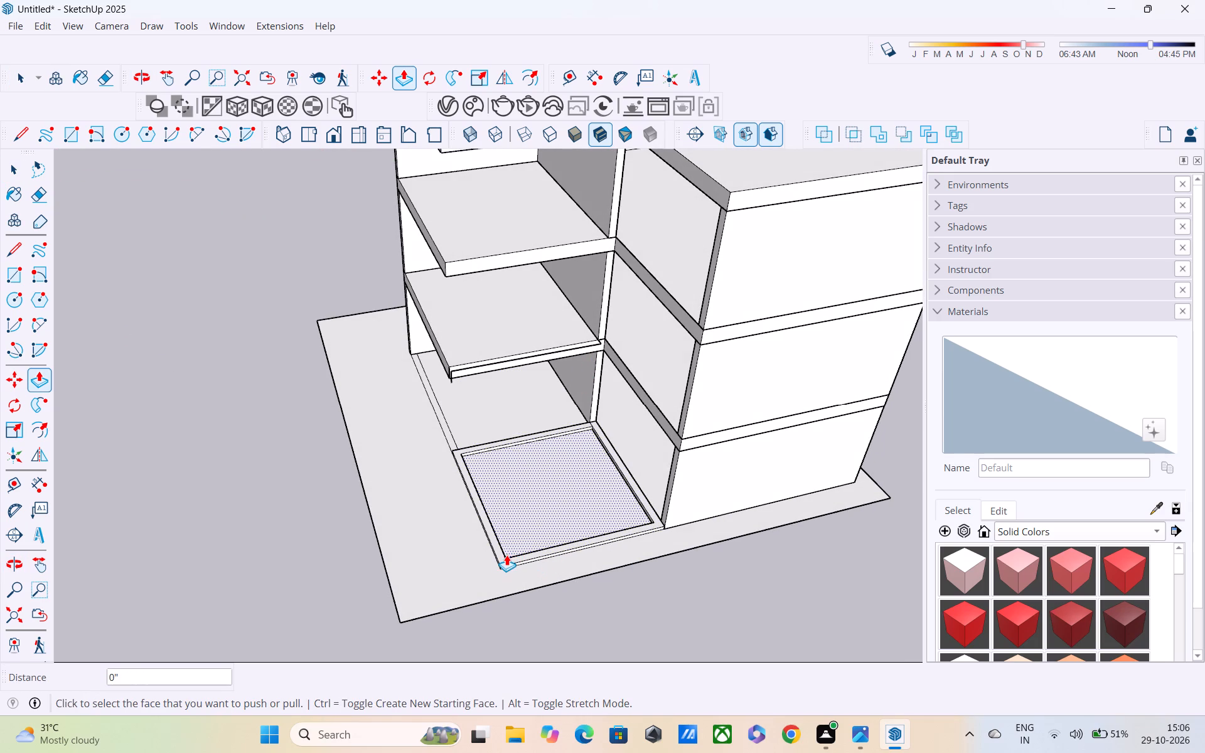
click(505, 561)
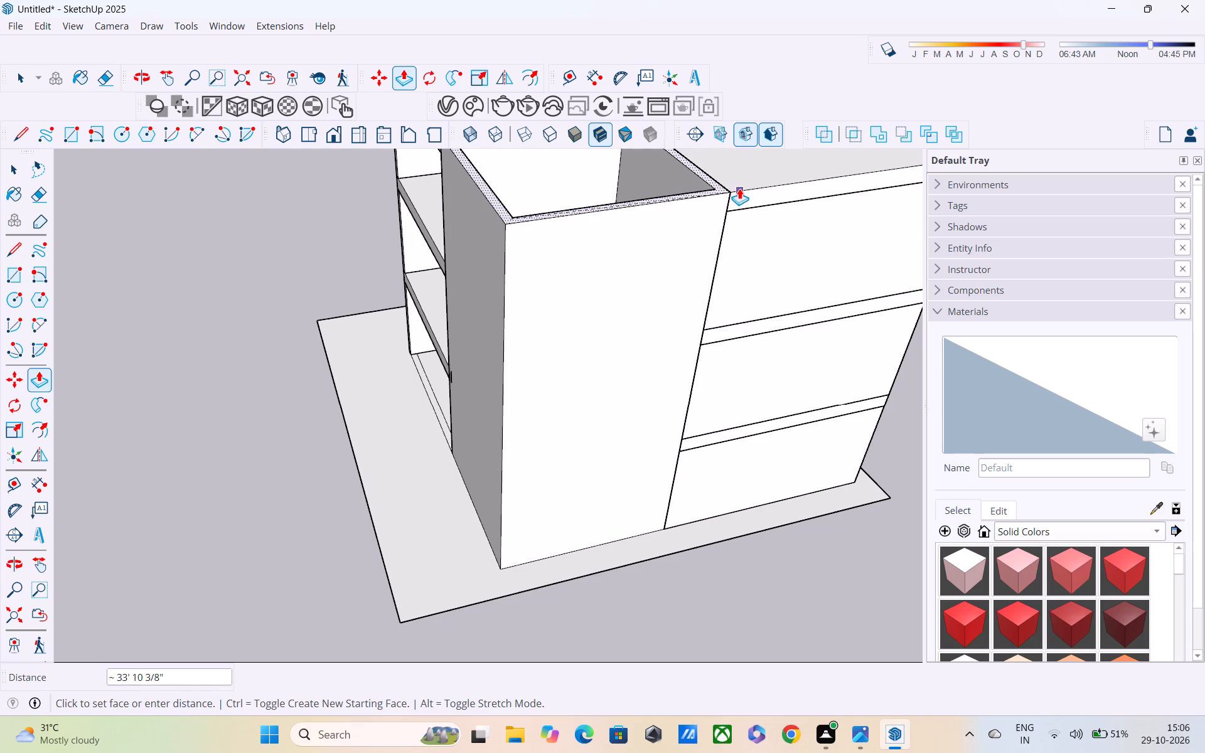
click(739, 188)
Erase the short stray vertical edge on the corner tower's outer face near the lowest slab.
middle_drag(448, 245, 687, 170)
scroll(668, 189, down, 6)
scroll(576, 294, up, 3)
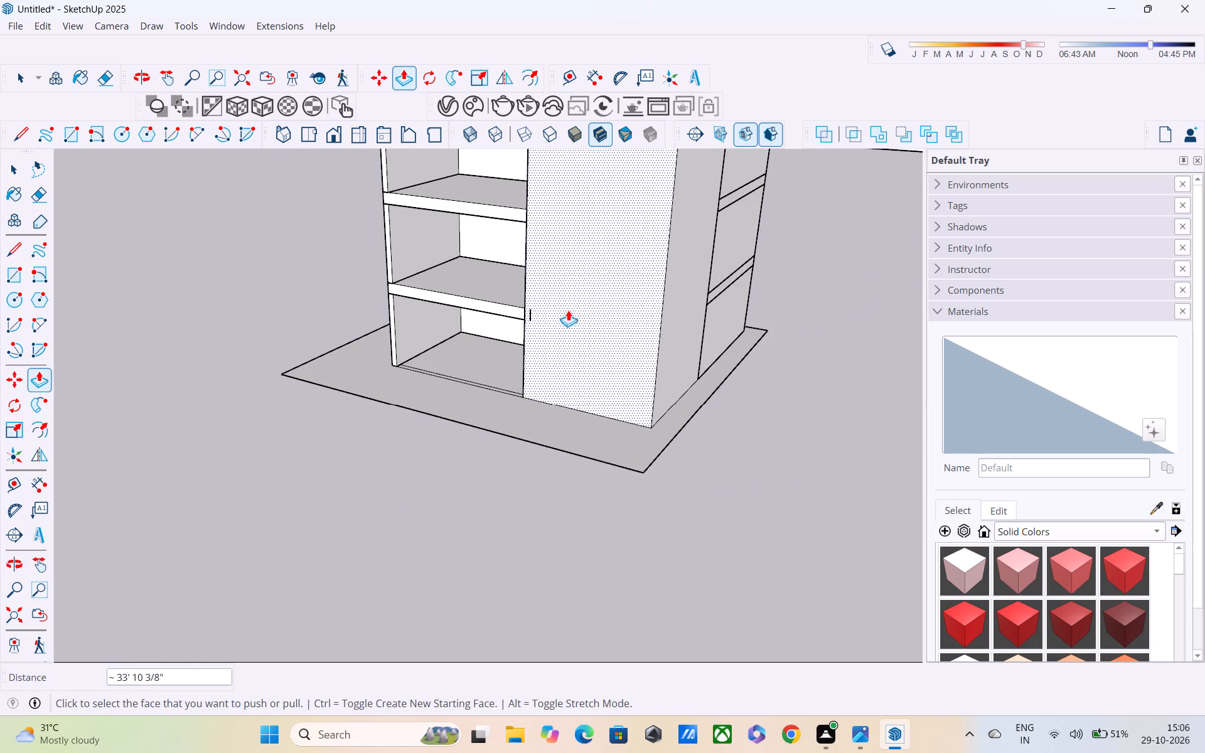
key(space)
key(e)
scroll(543, 347, up, 4)
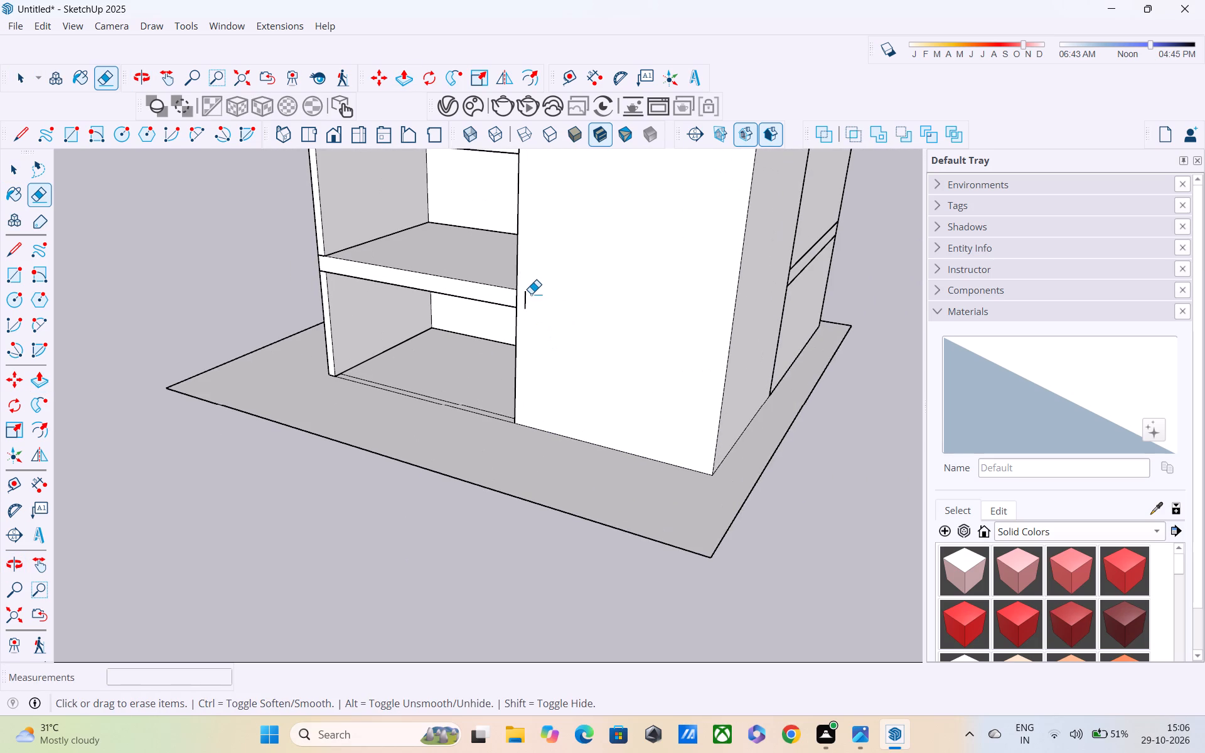
click(528, 298)
drag(527, 294, 524, 304)
scroll(522, 302, down, 6)
middle_drag(515, 316, 606, 316)
scroll(608, 296, down, 6)
key(space)
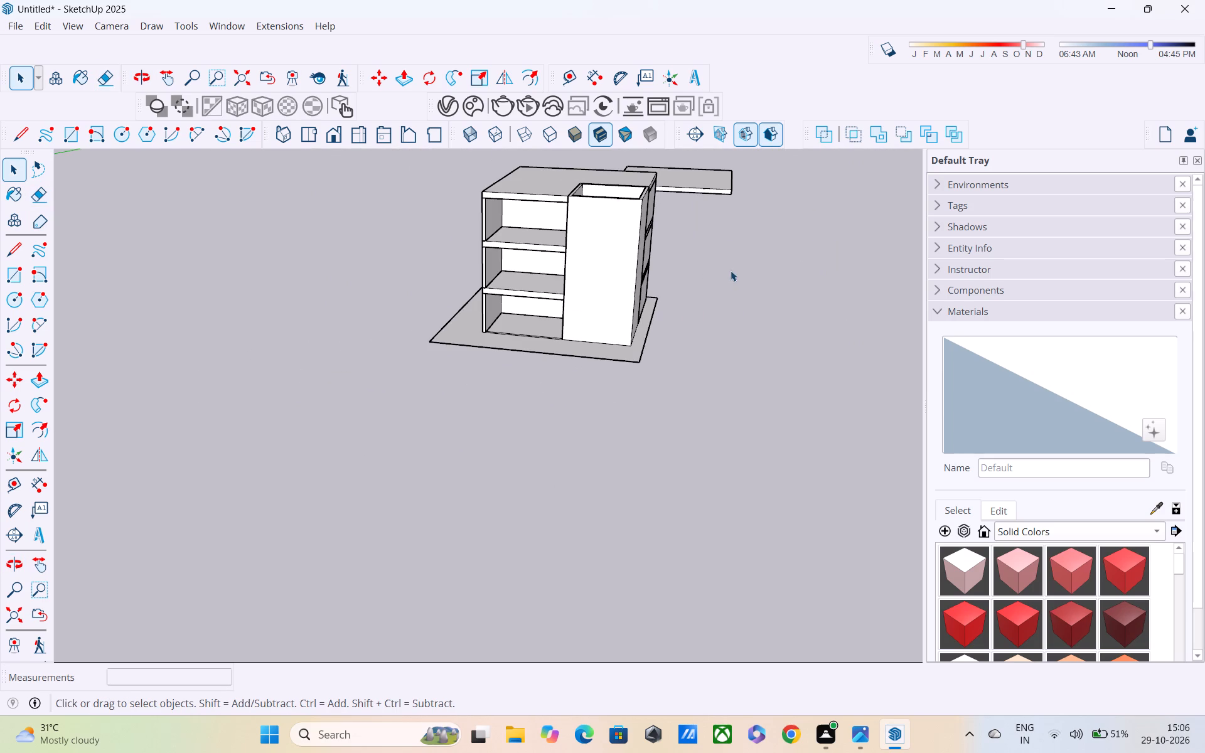
Examine the building from all sides, checking the corner tower against the slabs and storey walls.
shift+middle_drag(702, 224, 672, 363)
scroll(673, 353, down, 5)
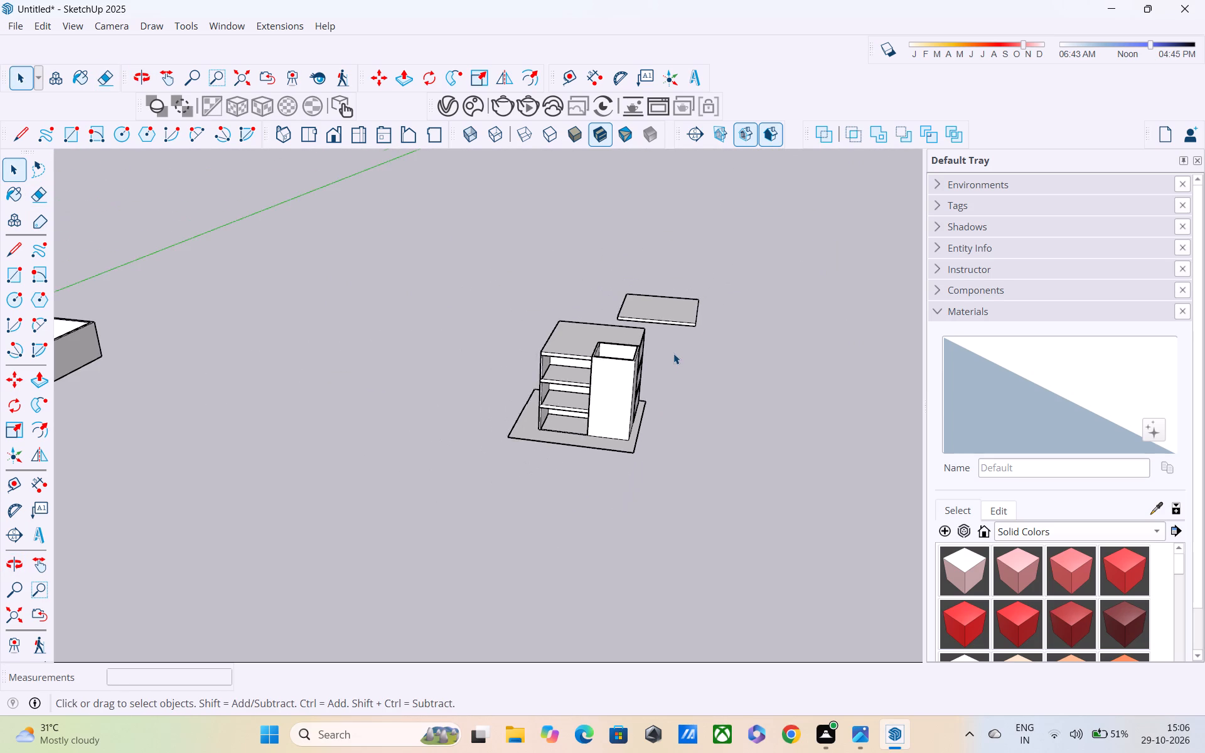
middle_drag(673, 355, 737, 376)
middle_drag(739, 366, 731, 301)
scroll(701, 362, up, 5)
shift+middle_drag(676, 379, 683, 267)
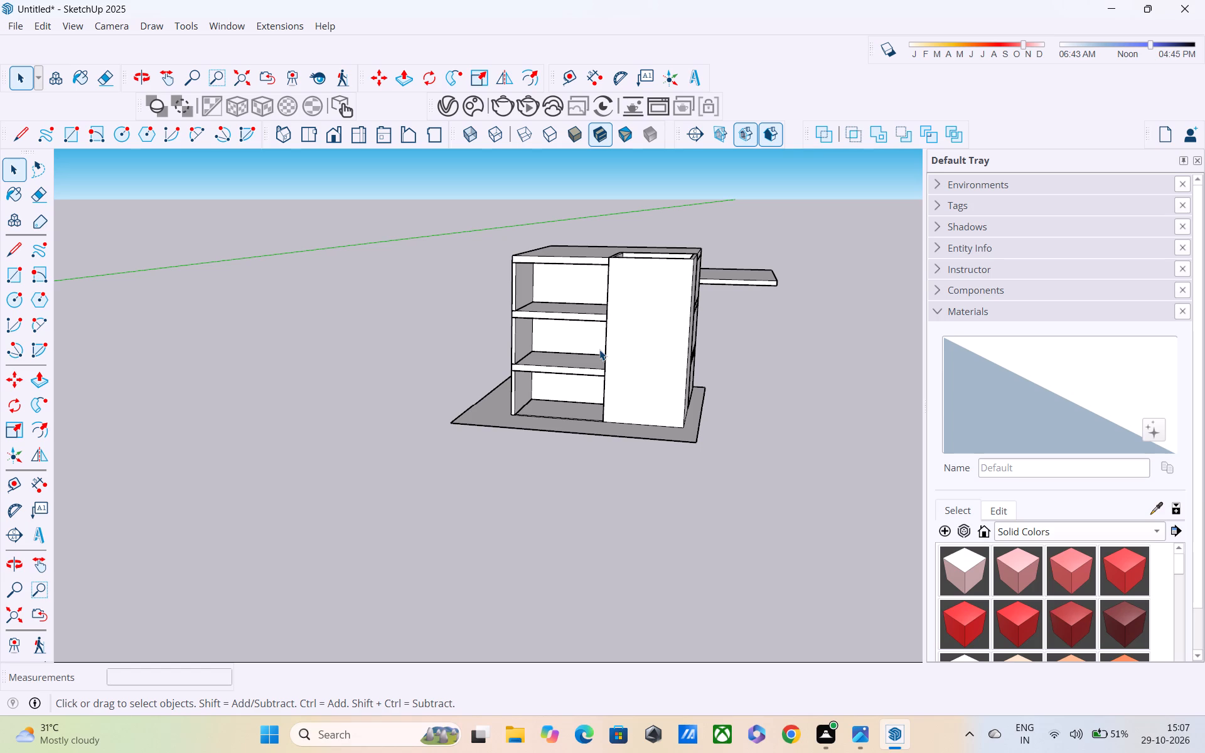
middle_drag(707, 220, 500, 343)
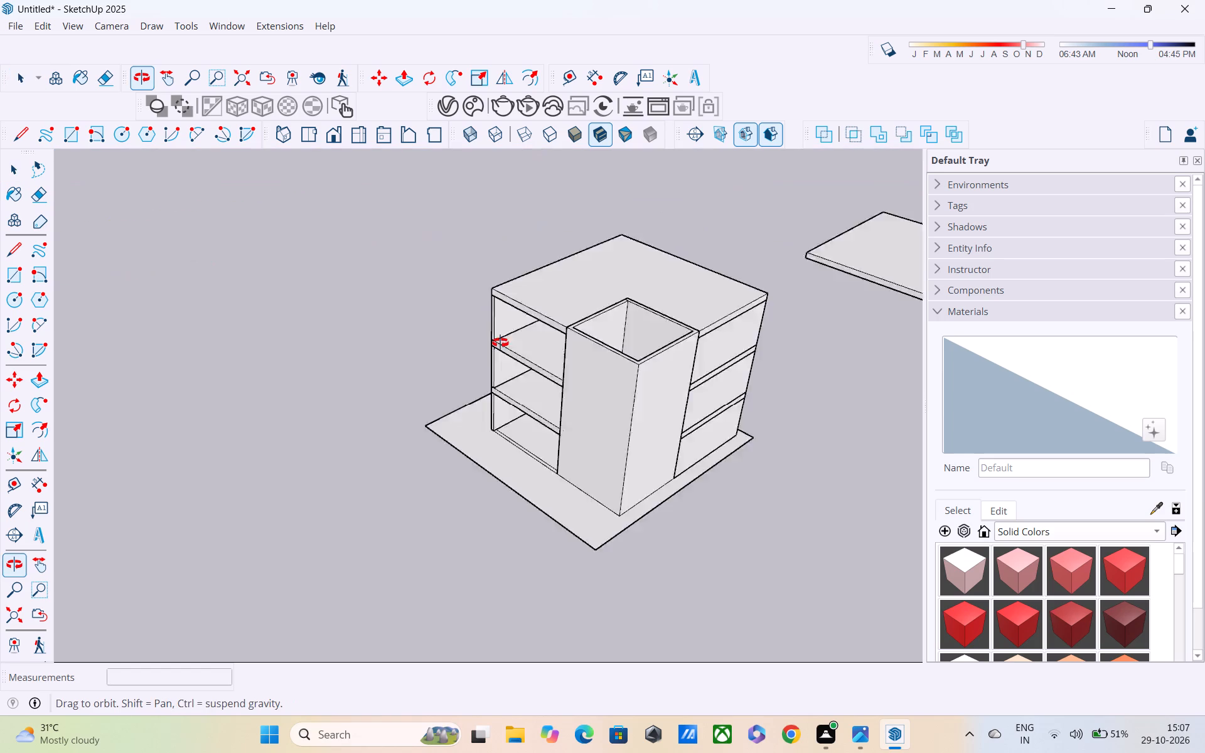
middle_drag(500, 343, 419, 253)
middle_drag(483, 230, 631, 146)
scroll(601, 134, down, 3)
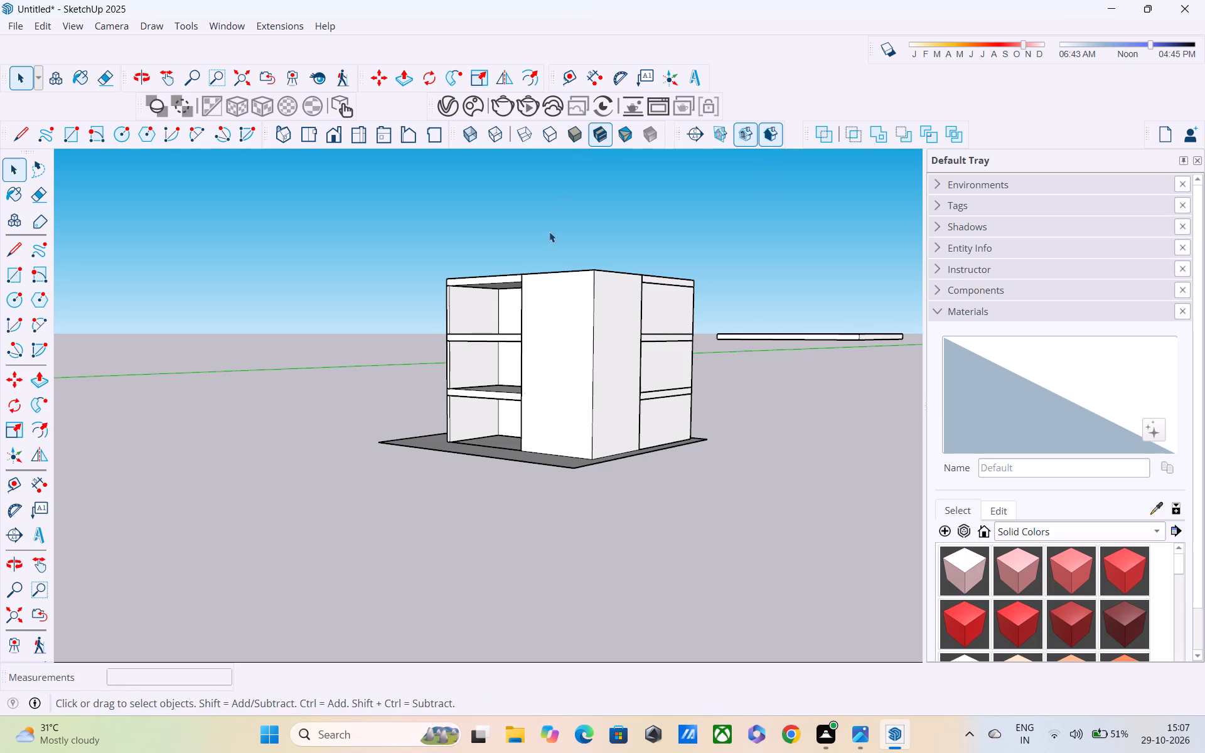
scroll(554, 363, down, 2)
shift+middle_drag(557, 358, 570, 278)
scroll(568, 270, down, 3)
middle_drag(568, 270, 566, 277)
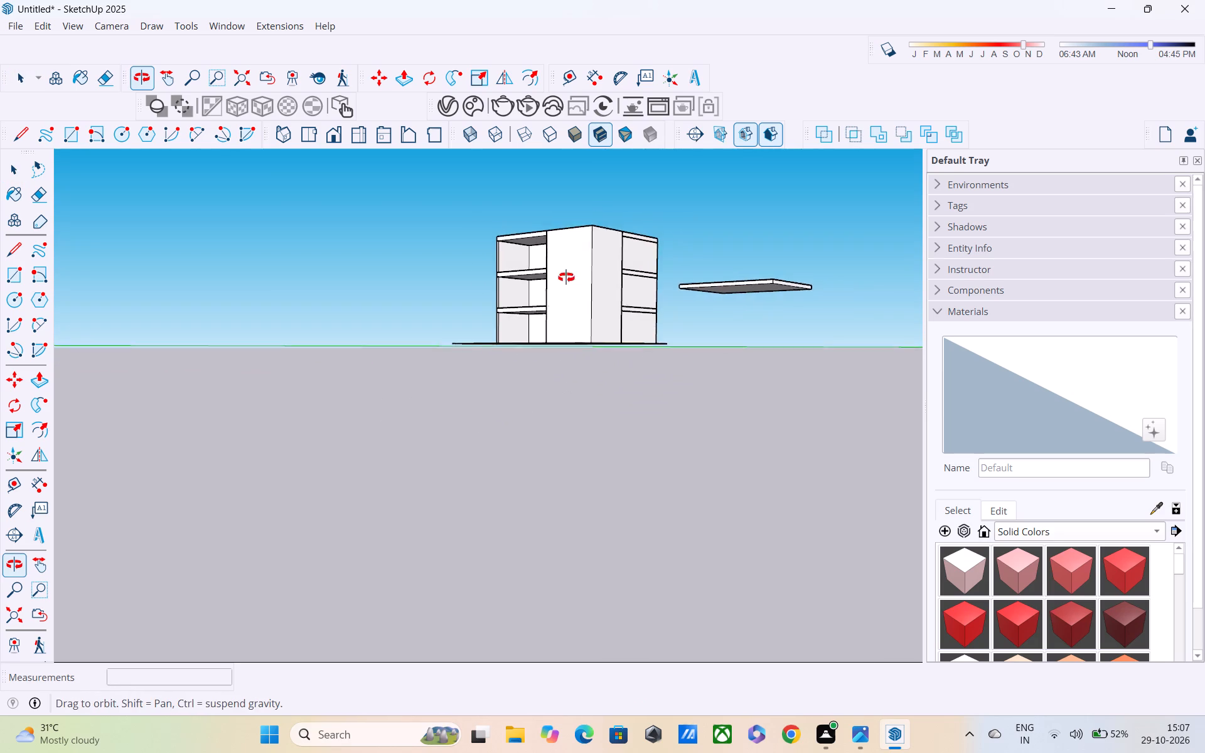
middle_drag(566, 277, 482, 355)
scroll(540, 336, up, 4)
middle_drag(546, 334, 385, 348)
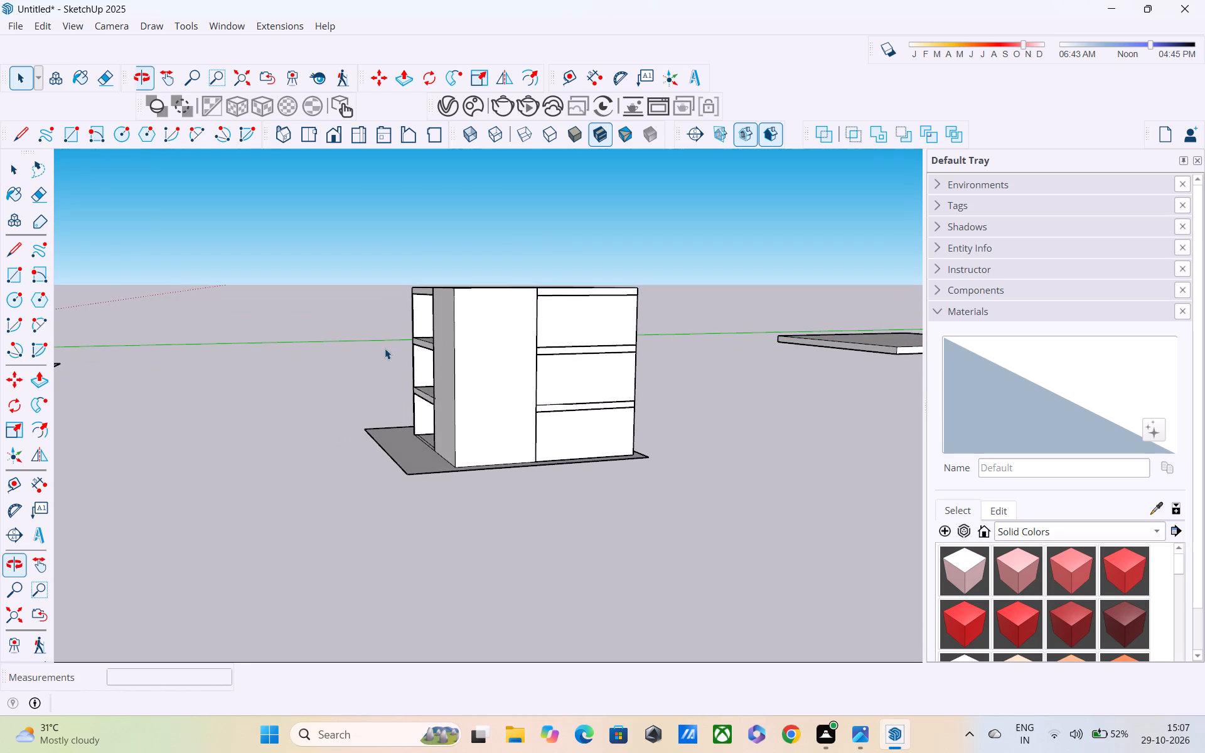
scroll(643, 456, up, 2)
middle_drag(631, 429, 578, 404)
scroll(562, 365, down, 4)
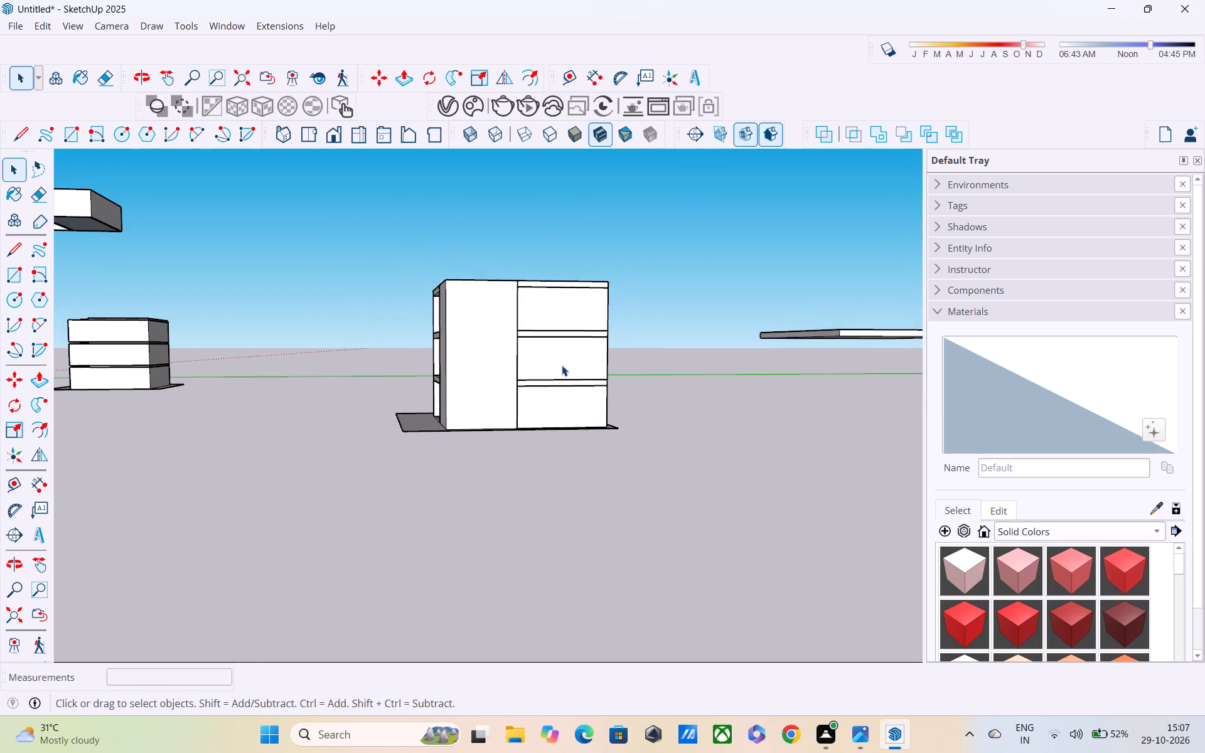
scroll(562, 363, up, 4)
middle_drag(557, 360, 784, 519)
scroll(707, 486, up, 1)
middle_drag(530, 280, 852, 220)
shift+middle_drag(450, 294, 545, 268)
middle_drag(551, 267, 602, 262)
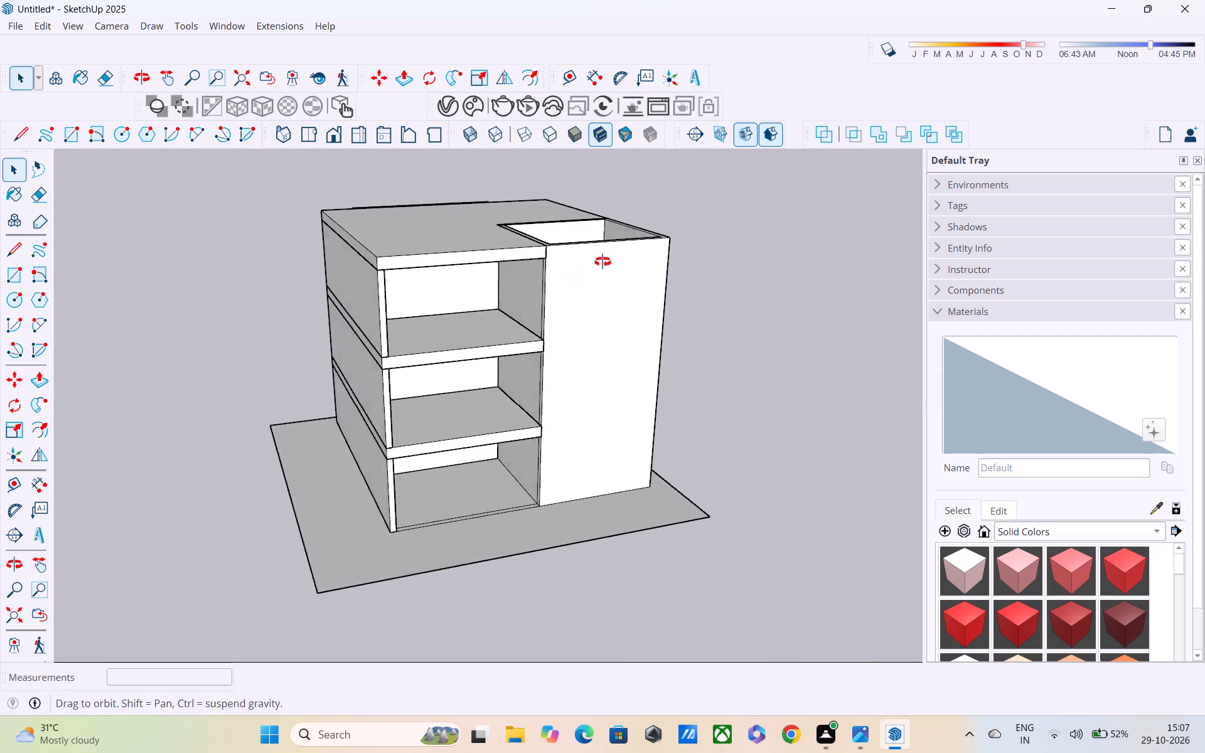
middle_drag(602, 262, 716, 181)
scroll(415, 294, up, 4)
middle_drag(290, 344, 451, 311)
scroll(469, 270, down, 5)
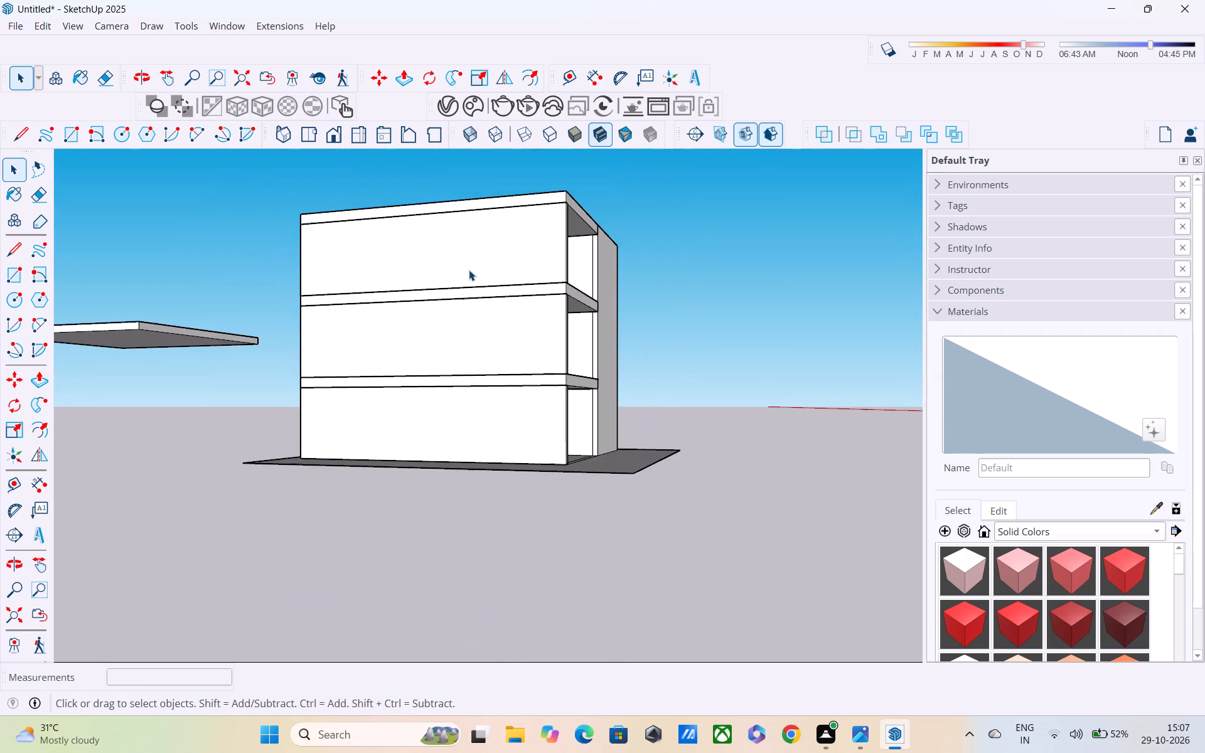
Examine the building's outer walls, roof and open notch side, checking where the slab edges meet the walls.
scroll(469, 270, down, 7)
shift+middle_drag(470, 286, 569, 377)
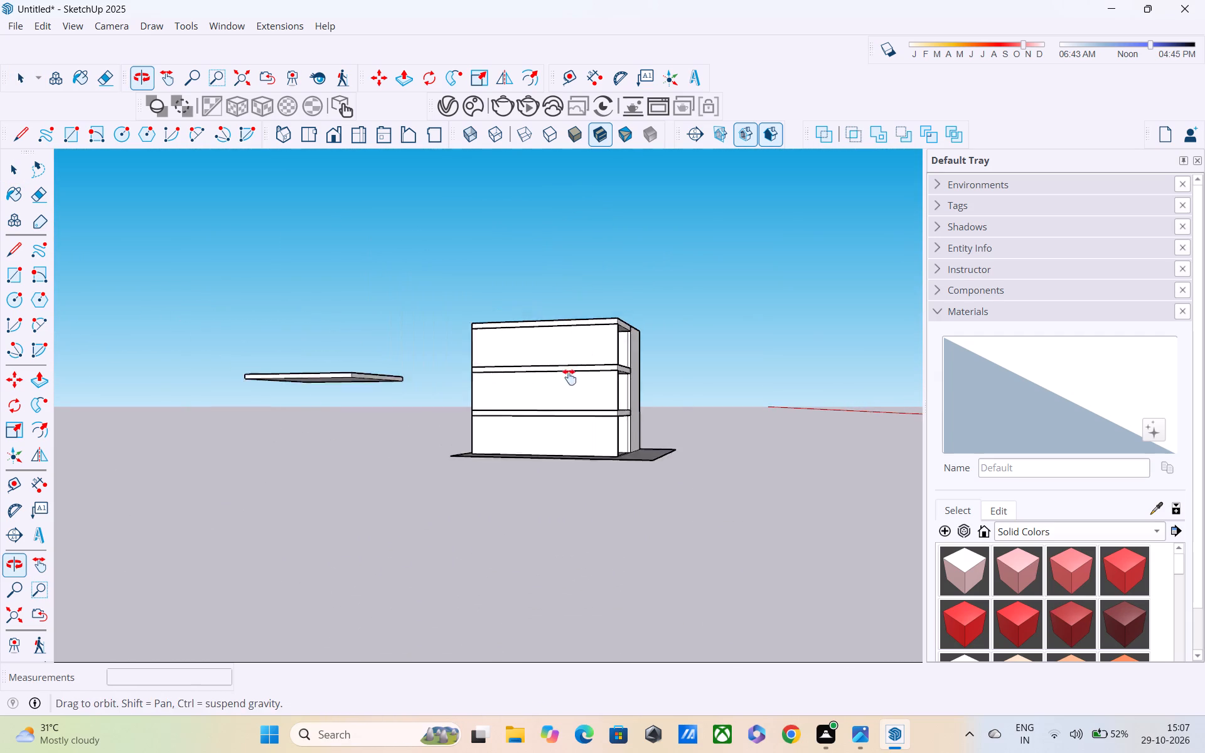
shift+middle_drag(569, 377, 570, 378)
scroll(570, 378, up, 5)
middle_drag(572, 383, 596, 498)
scroll(596, 497, up, 3)
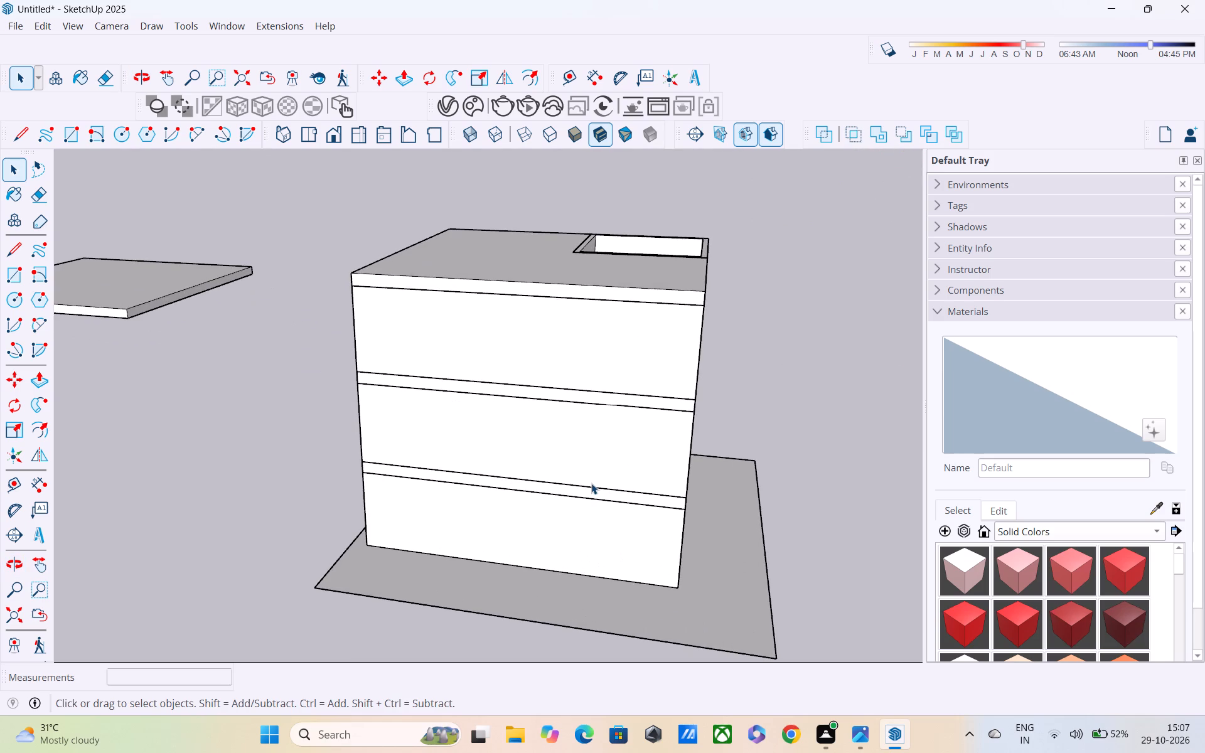
scroll(591, 483, down, 2)
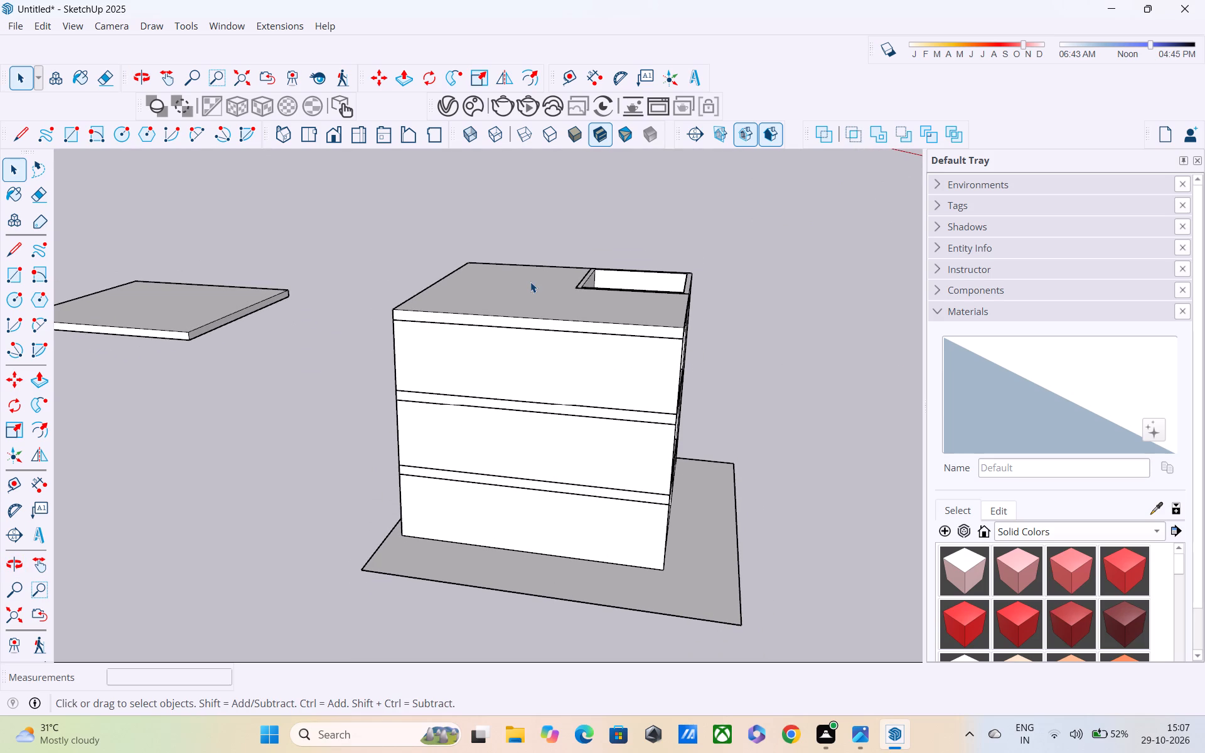
scroll(528, 274, down, 4)
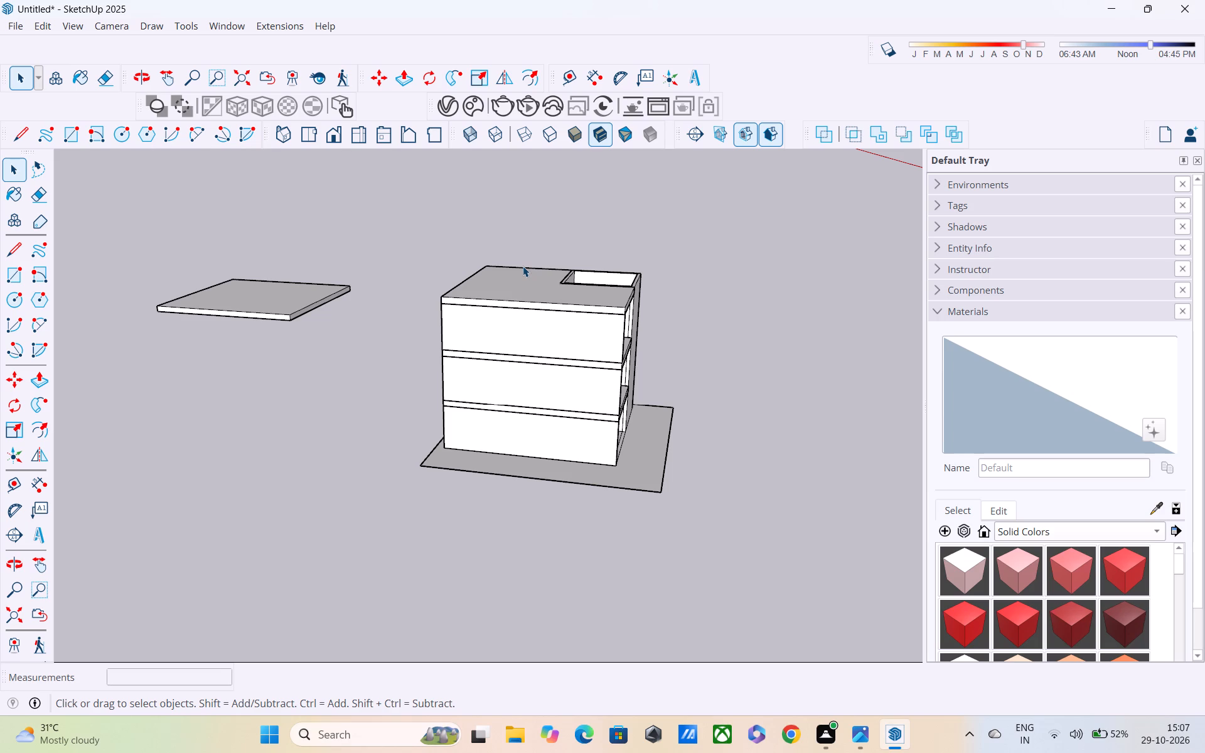
middle_drag(592, 366, 519, 284)
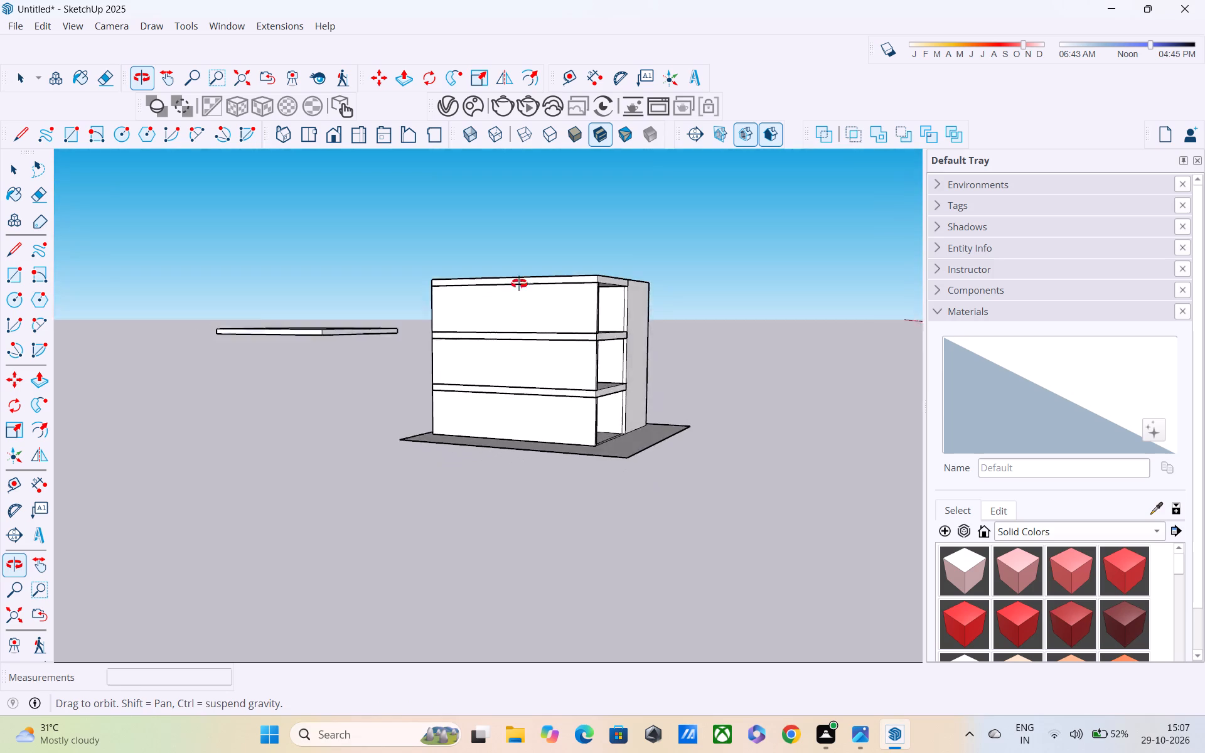
middle_drag(519, 284, 518, 282)
scroll(557, 457, up, 8)
middle_drag(555, 271, 370, 306)
scroll(387, 311, up, 3)
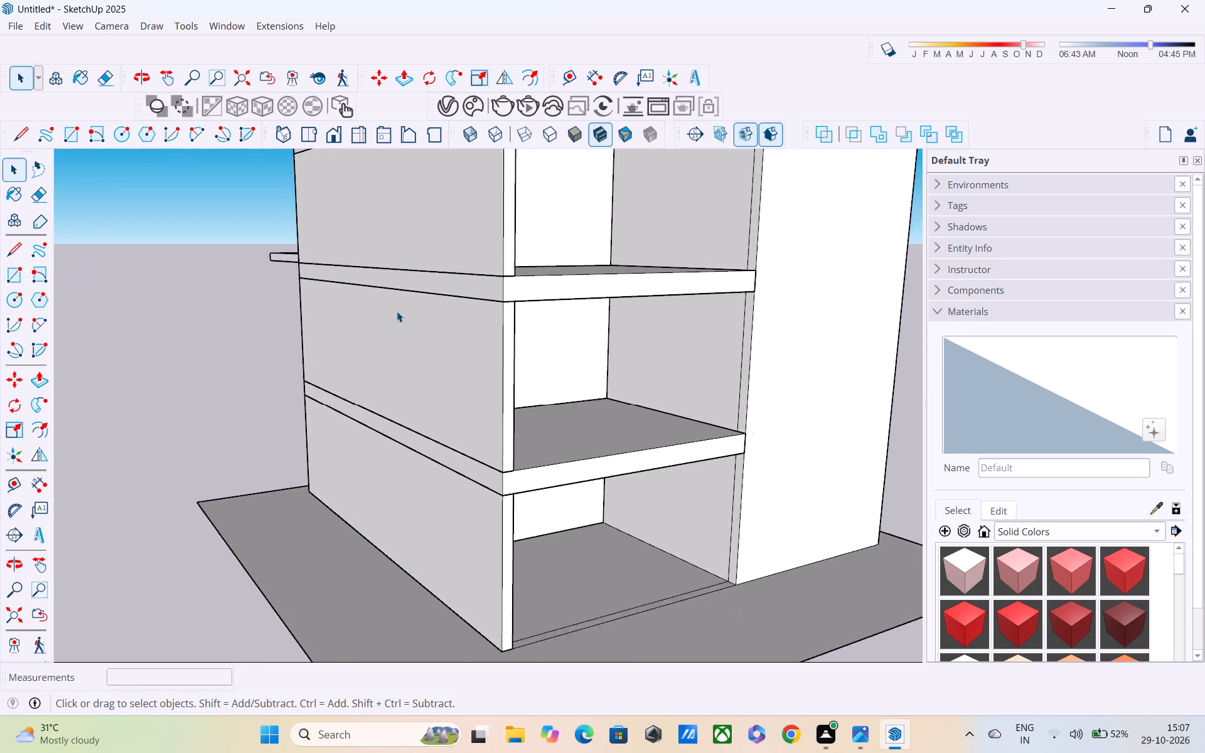
scroll(397, 311, up, 1)
middle_drag(527, 295, 396, 309)
scroll(404, 290, up, 3)
scroll(404, 290, down, 5)
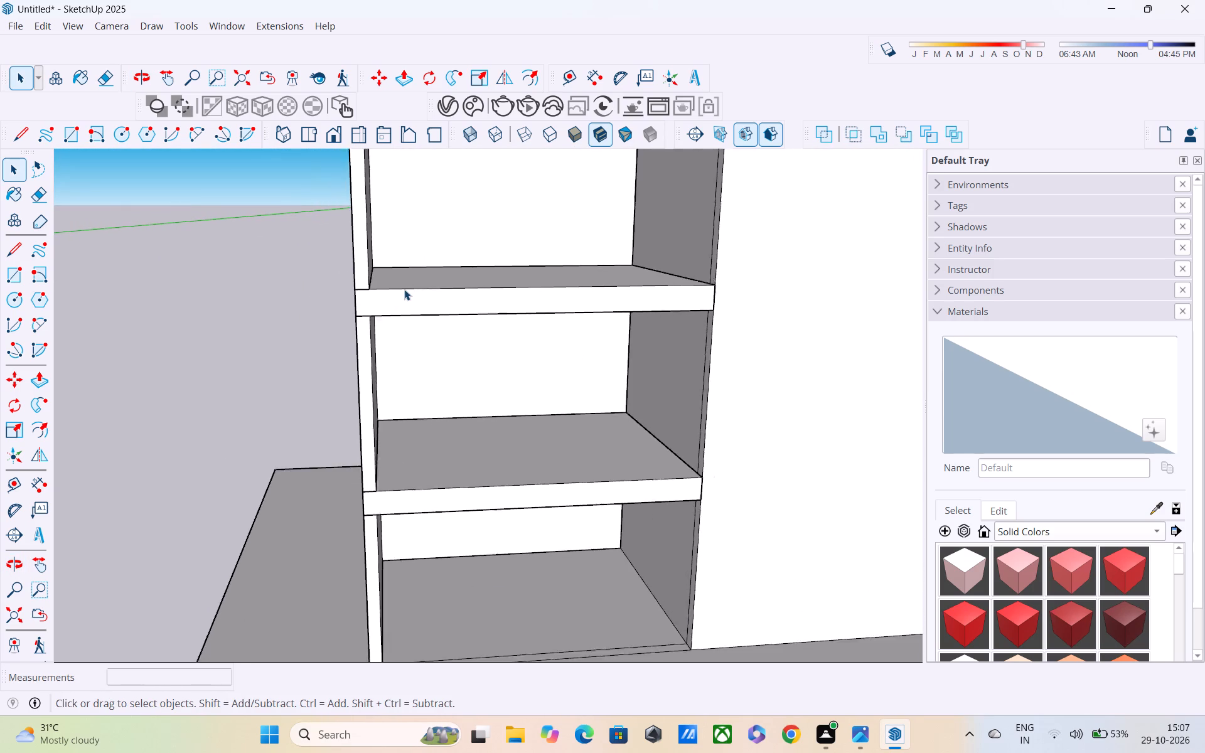
scroll(404, 289, up, 3)
middle_drag(388, 300, 542, 288)
scroll(519, 287, up, 4)
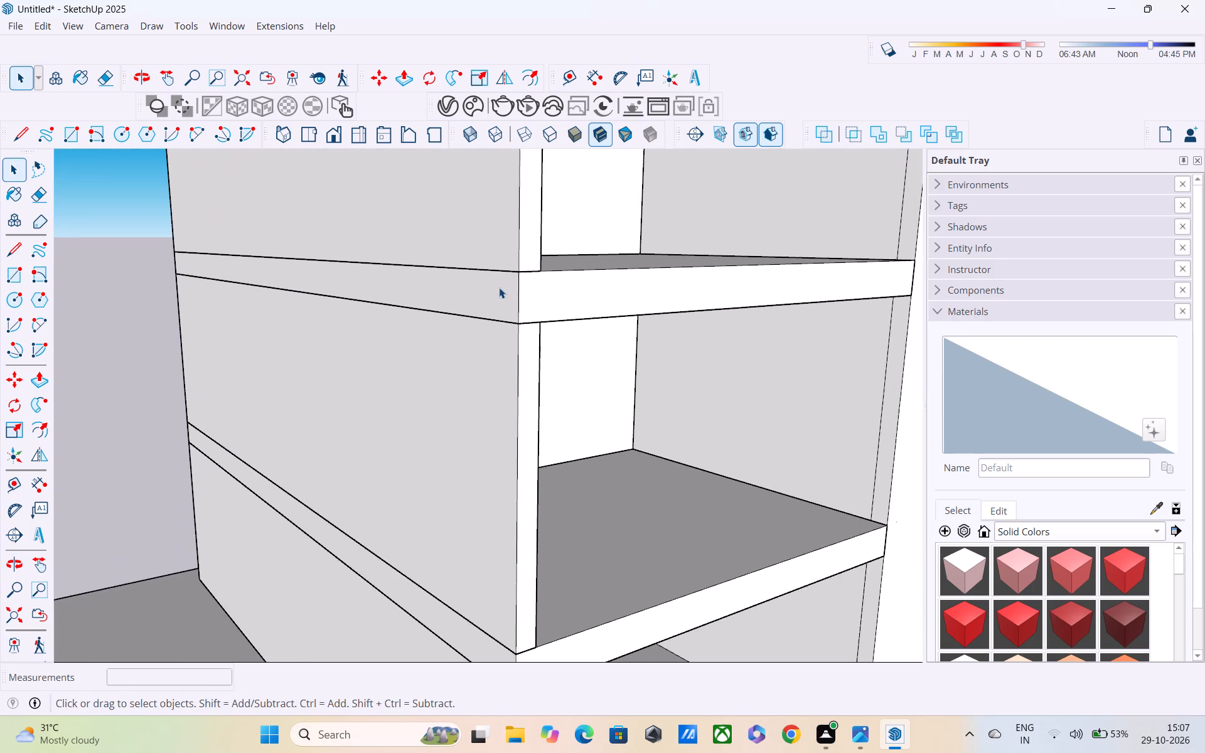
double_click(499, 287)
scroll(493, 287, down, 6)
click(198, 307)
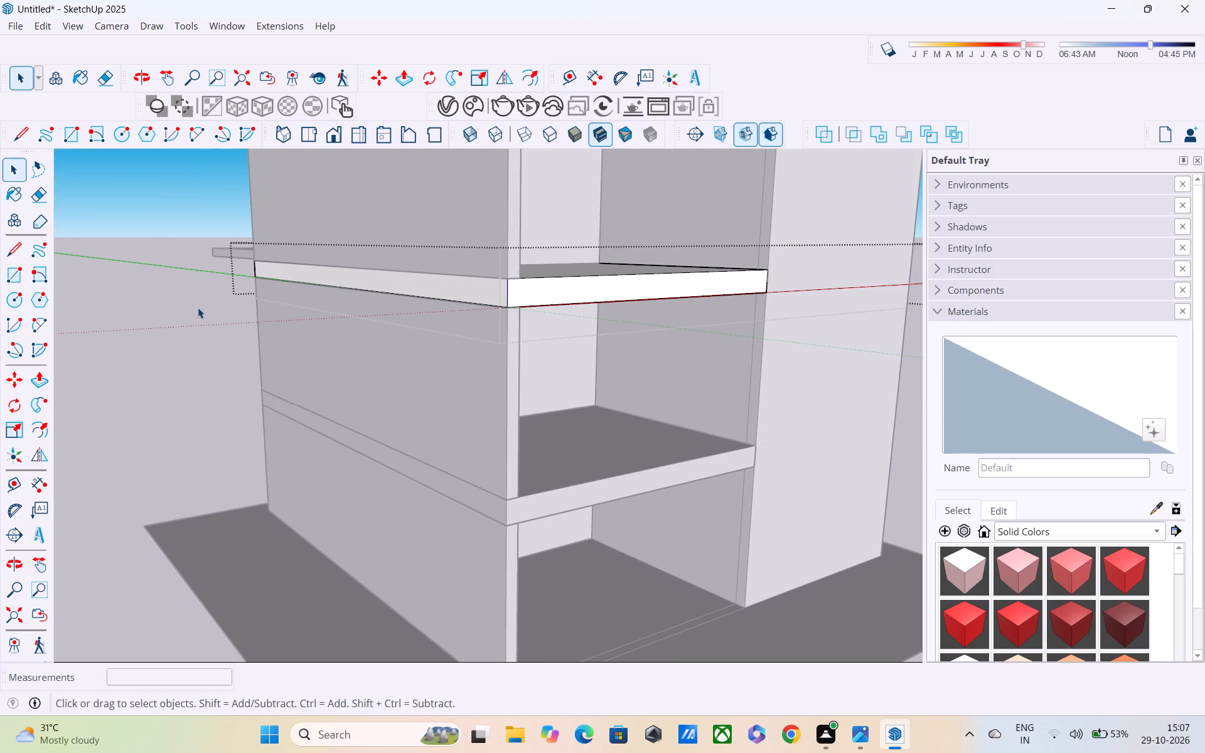
Examine the corner tower from all sides and above, comparing its top with the top slab and surrounding storeys.
scroll(221, 360, down, 4)
middle_drag(430, 341, 216, 396)
scroll(216, 396, up, 1)
scroll(344, 325, down, 5)
middle_drag(517, 298, 516, 318)
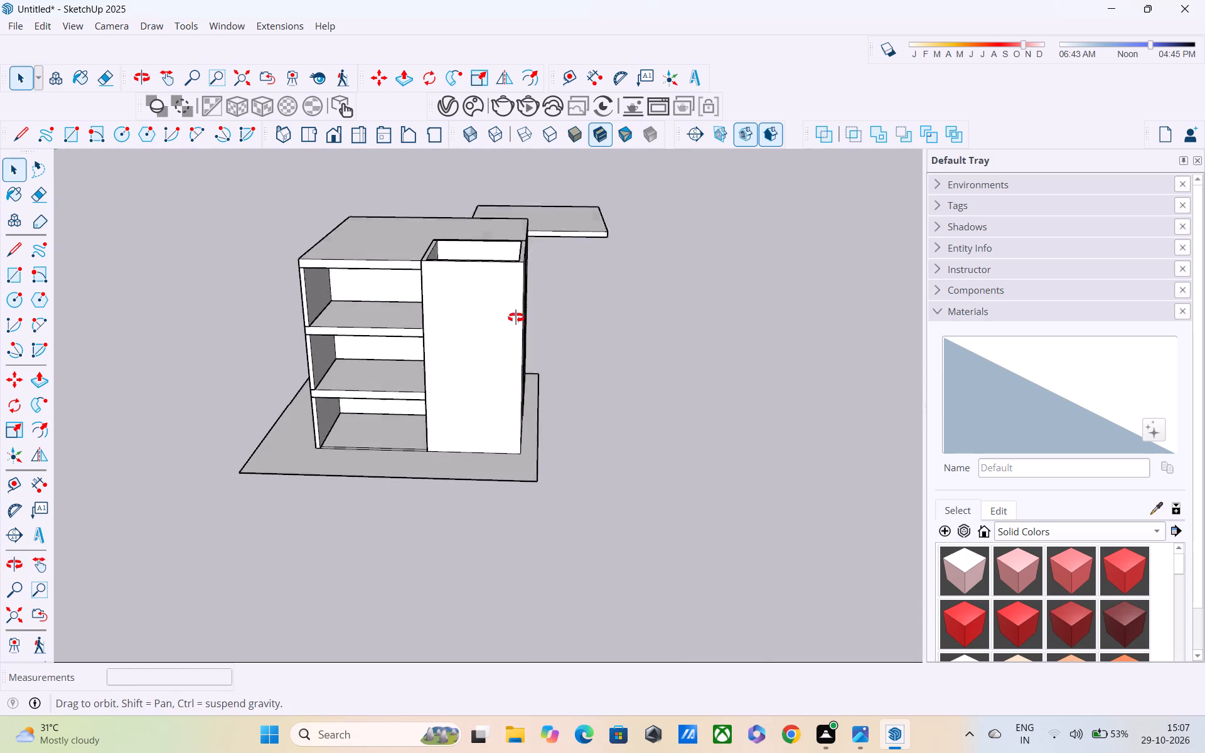
middle_drag(516, 318, 421, 371)
scroll(421, 371, up, 1)
scroll(413, 365, down, 6)
shift+middle_drag(418, 358, 469, 407)
middle_drag(525, 350, 388, 238)
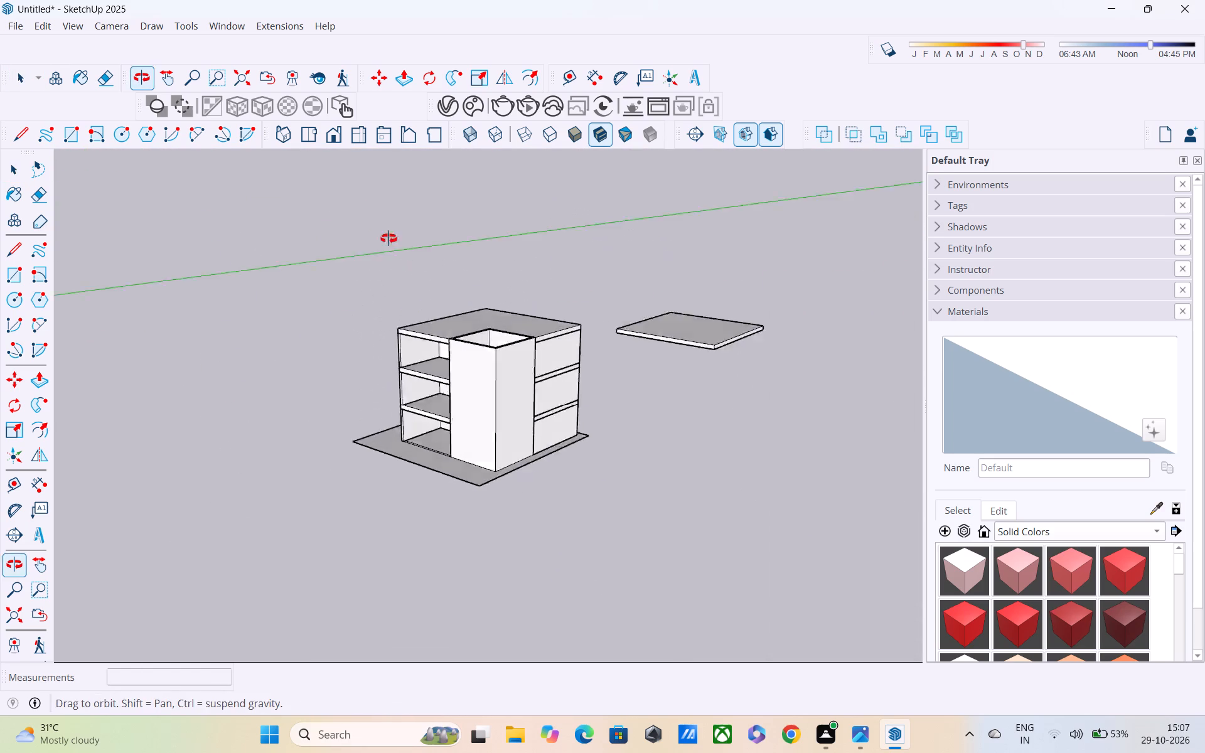
middle_drag(388, 238, 345, 190)
scroll(345, 190, up, 1)
scroll(501, 306, up, 5)
middle_drag(510, 334, 490, 265)
shift+scroll(488, 262, down, 5)
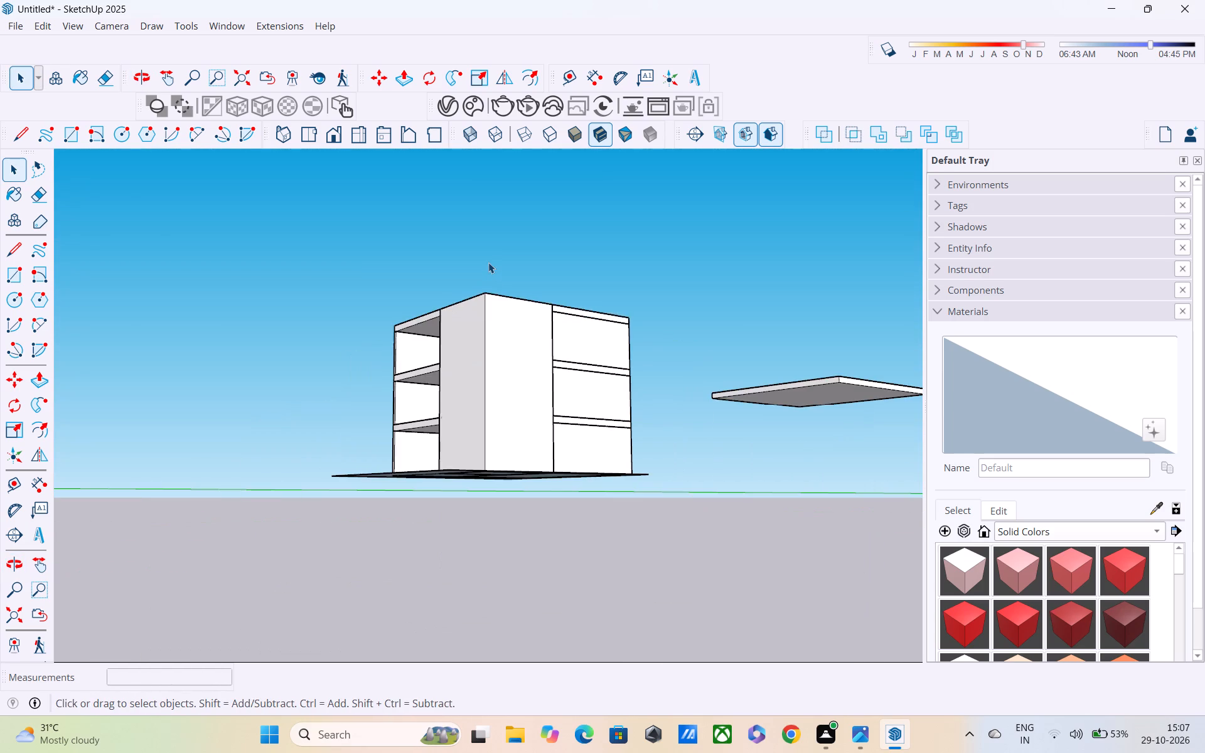
scroll(488, 262, down, 6)
middle_drag(490, 278, 548, 368)
scroll(480, 333, up, 5)
middle_drag(461, 328, 669, 346)
scroll(576, 344, up, 5)
middle_drag(537, 339, 230, 701)
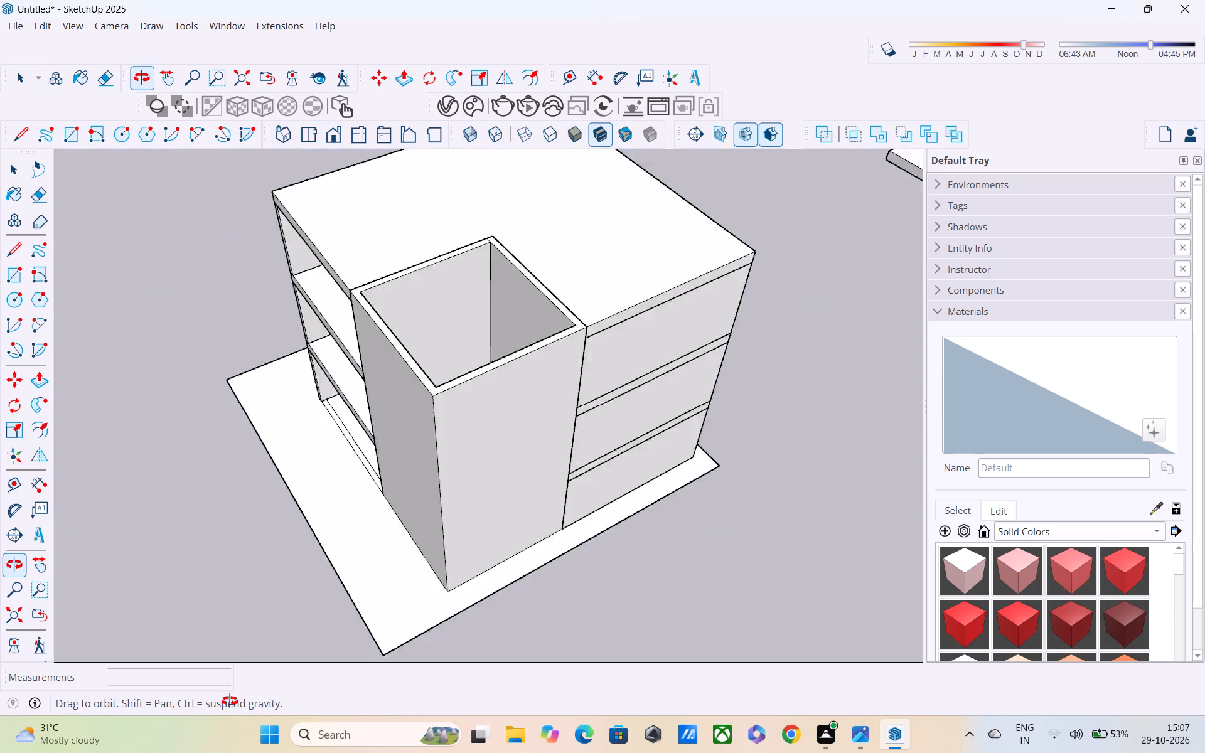
middle_drag(230, 701, 360, 734)
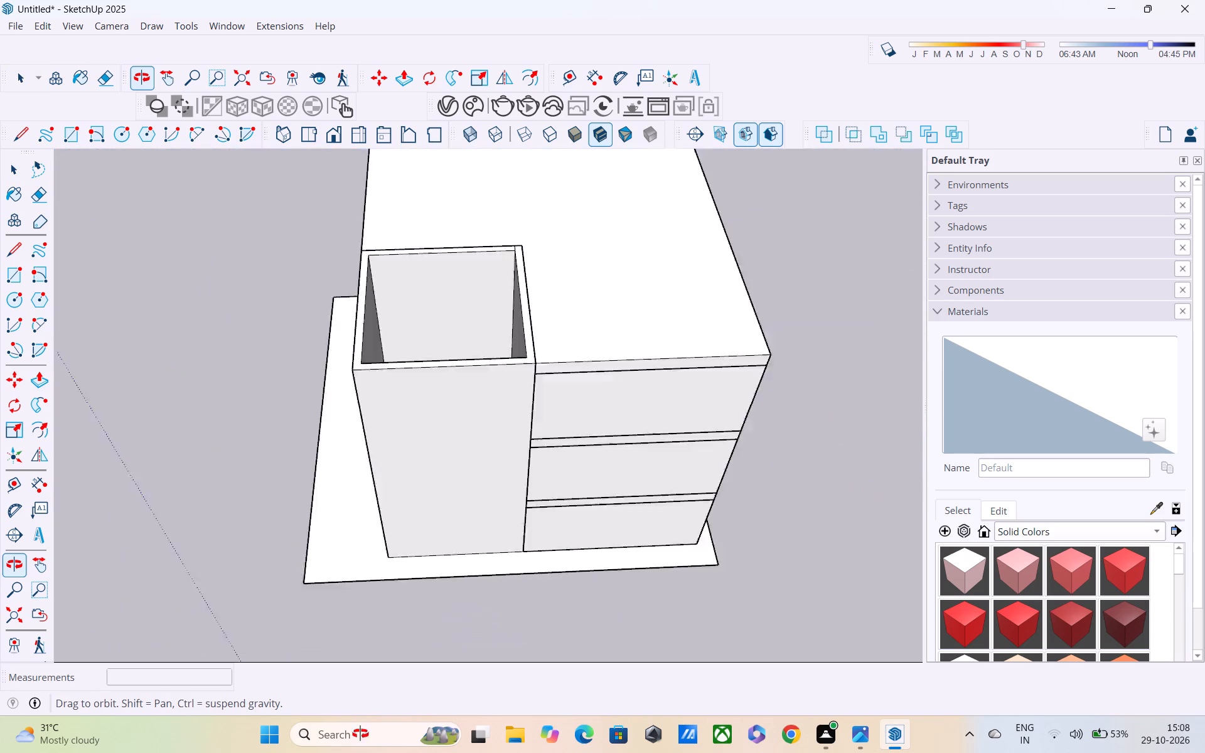
middle_drag(360, 734, 579, 474)
scroll(546, 465, up, 1)
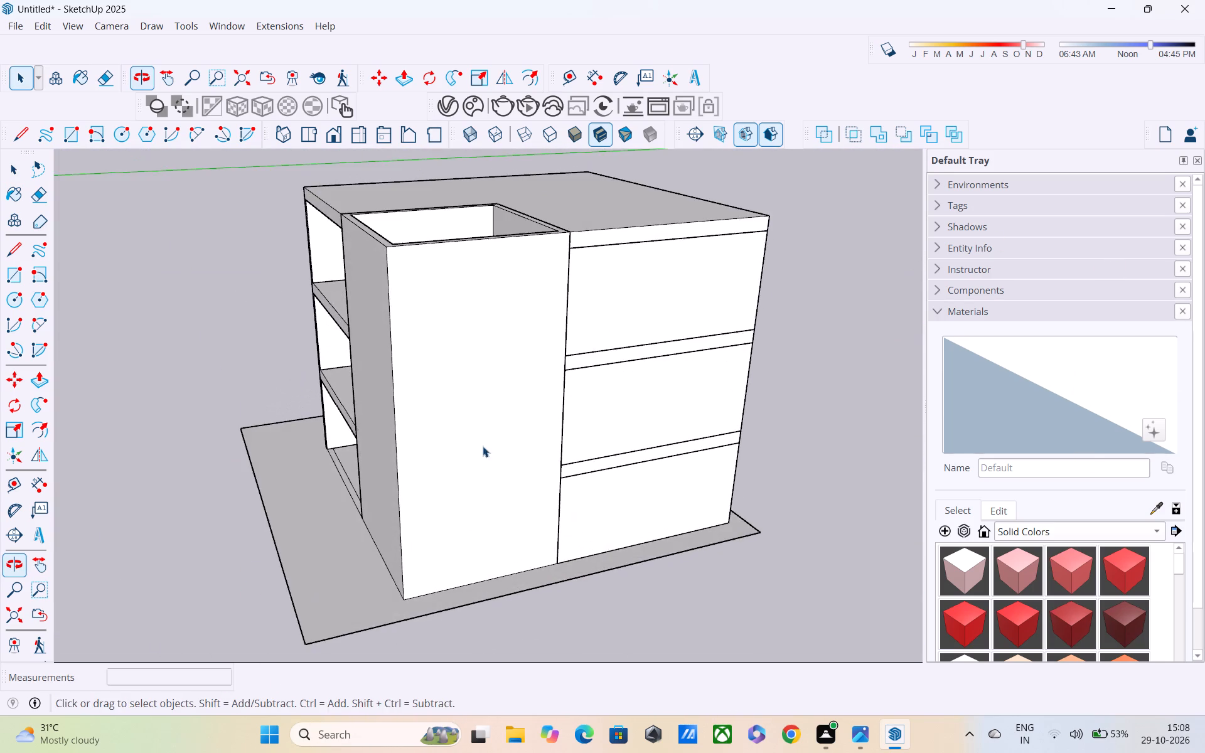
scroll(464, 432, down, 4)
middle_drag(412, 412, 534, 341)
scroll(552, 331, down, 4)
middle_drag(519, 360, 610, 346)
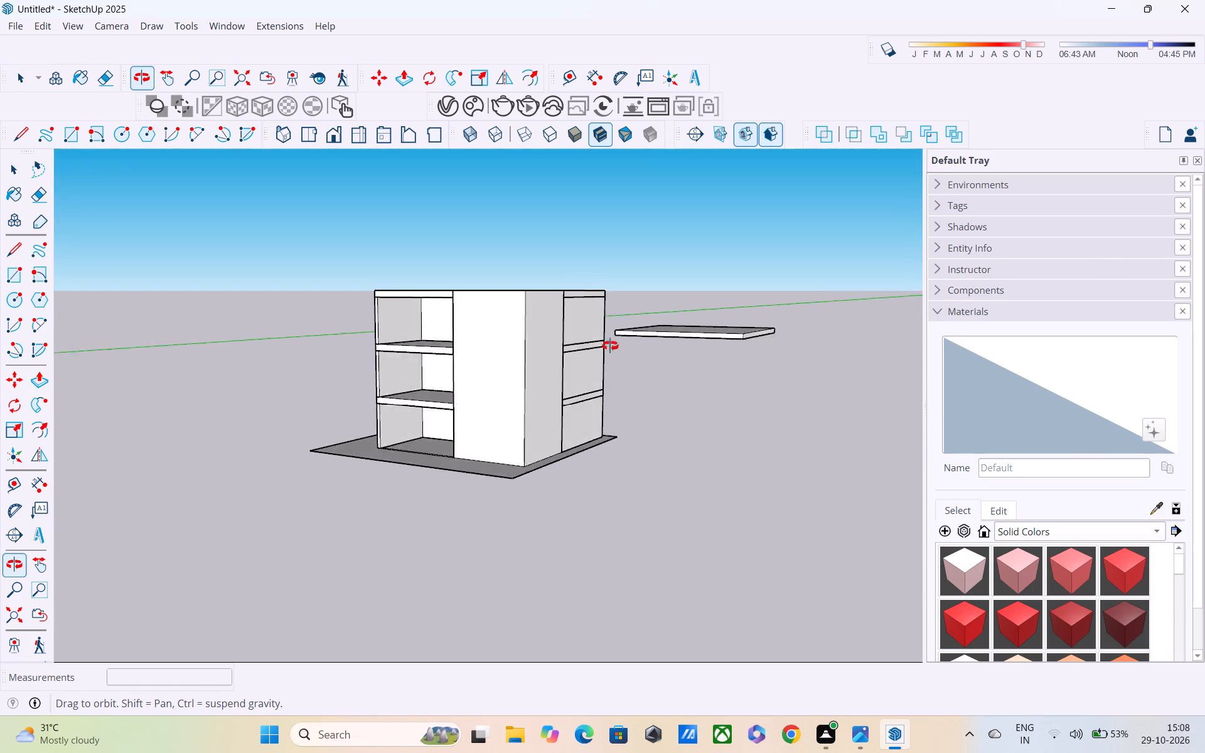
middle_drag(610, 346, 633, 332)
scroll(633, 332, up, 1)
scroll(631, 333, down, 5)
middle_drag(594, 359, 605, 453)
scroll(547, 424, up, 3)
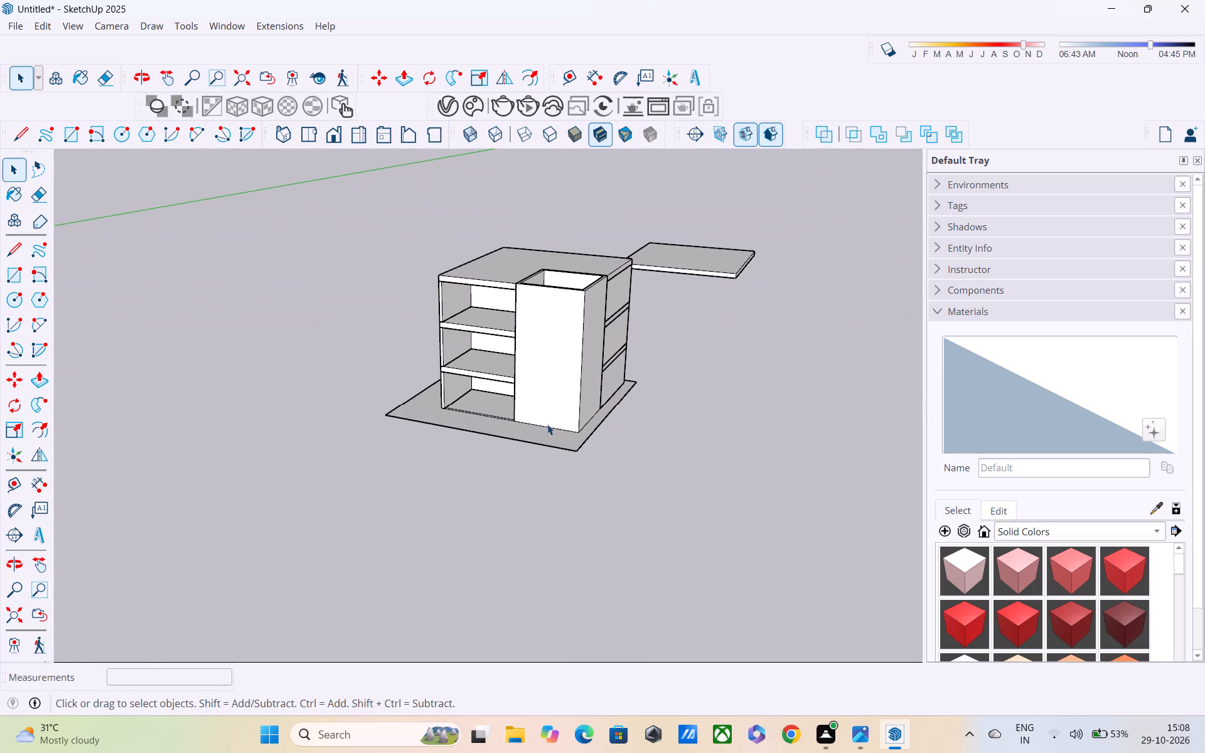
middle_drag(547, 424, 547, 526)
scroll(534, 496, down, 5)
middle_drag(530, 483, 541, 459)
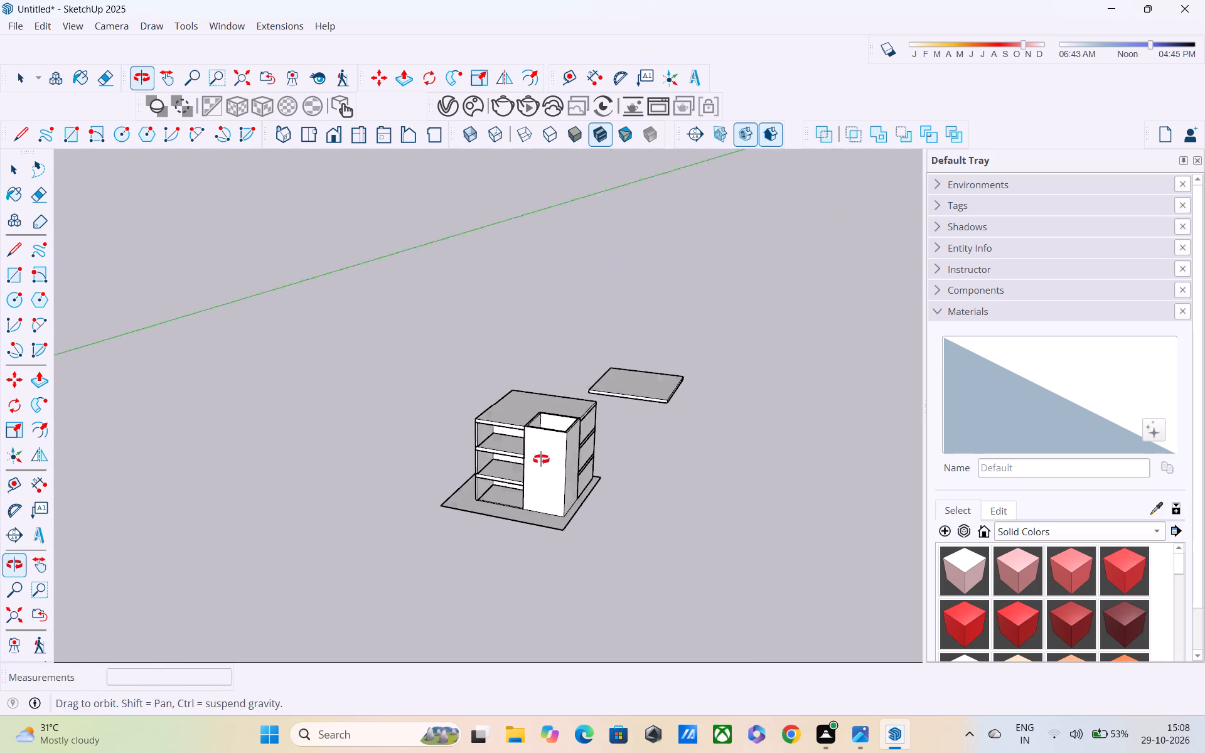
middle_drag(541, 459, 555, 433)
scroll(559, 427, down, 1)
scroll(558, 427, up, 5)
scroll(558, 427, down, 2)
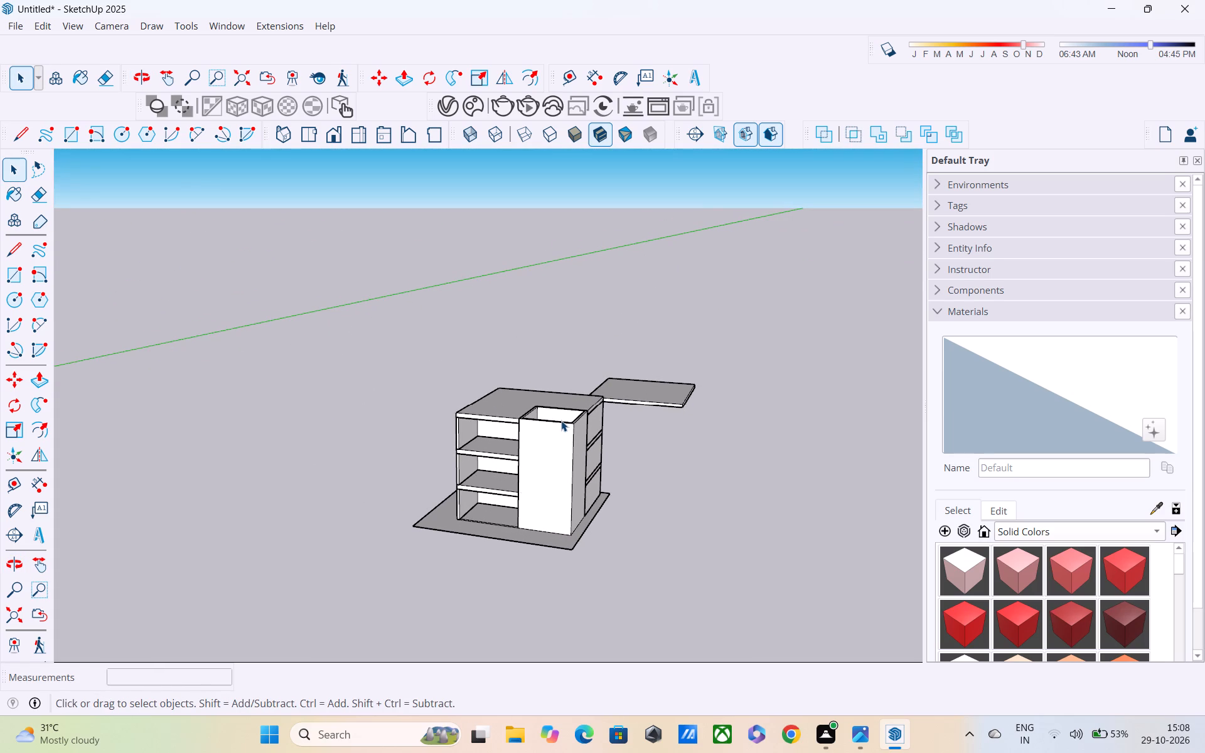
scroll(561, 415, down, 3)
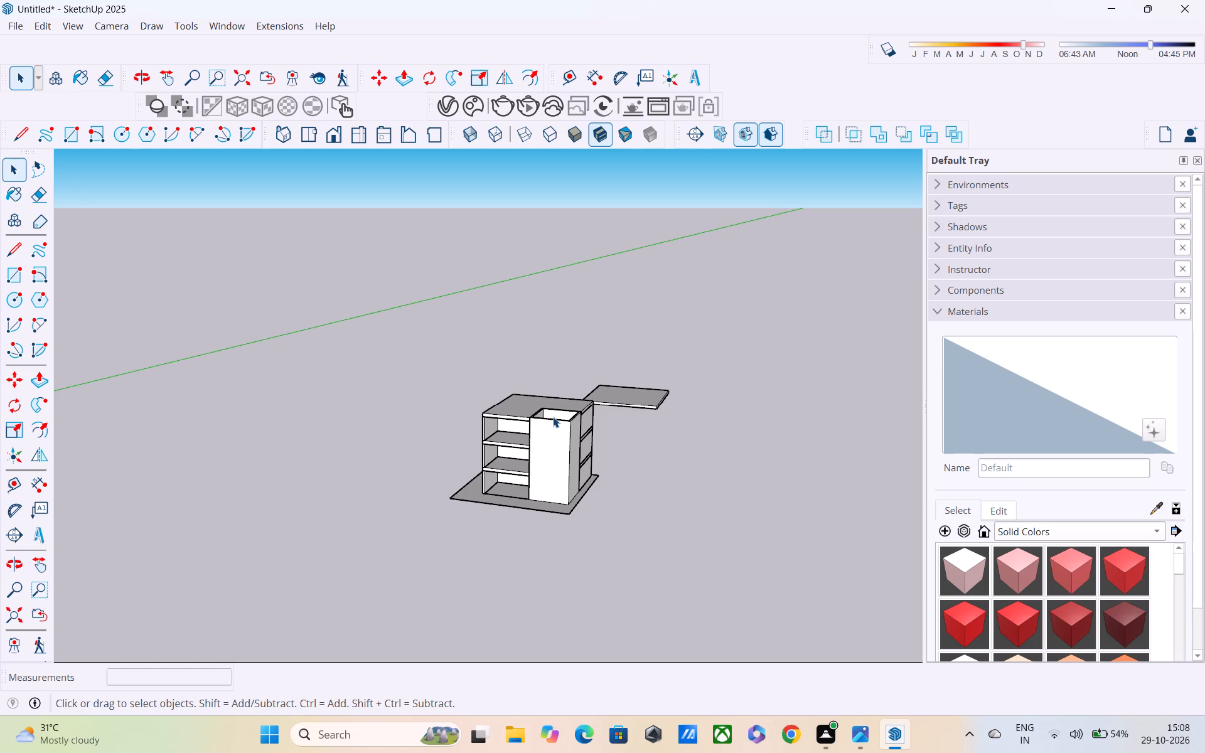
scroll(560, 399, down, 2)
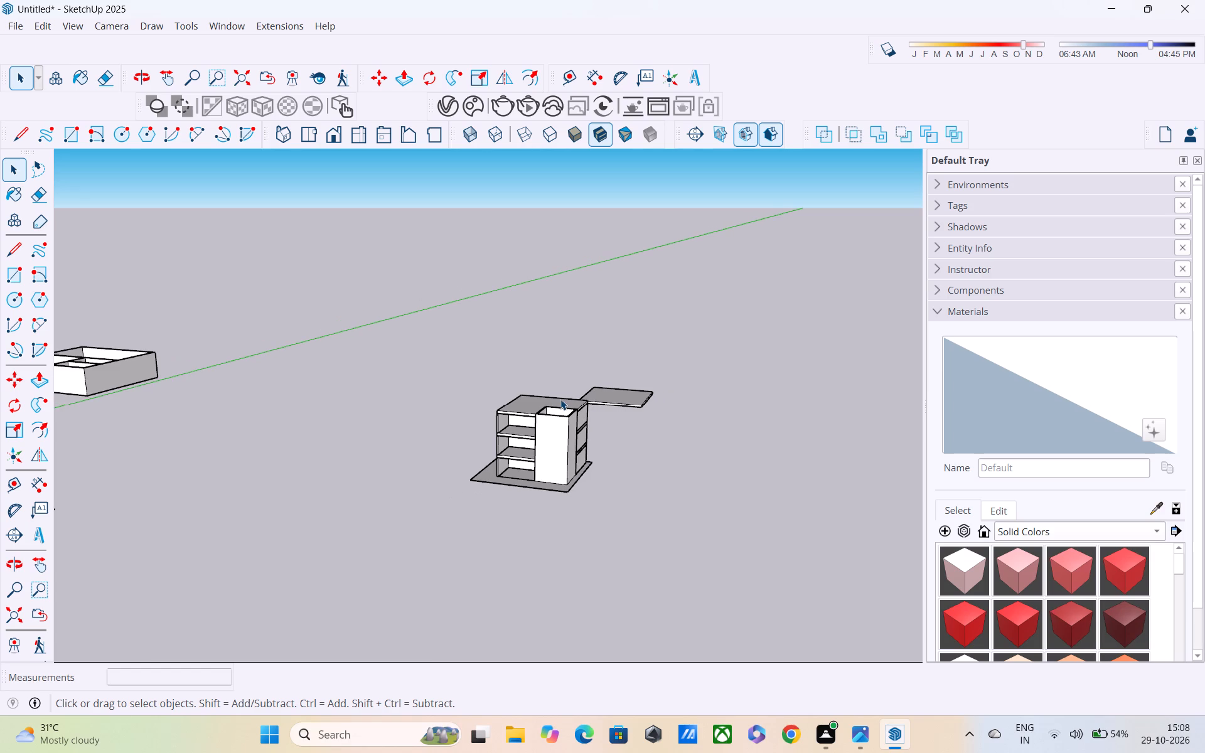
middle_drag(563, 393, 537, 478)
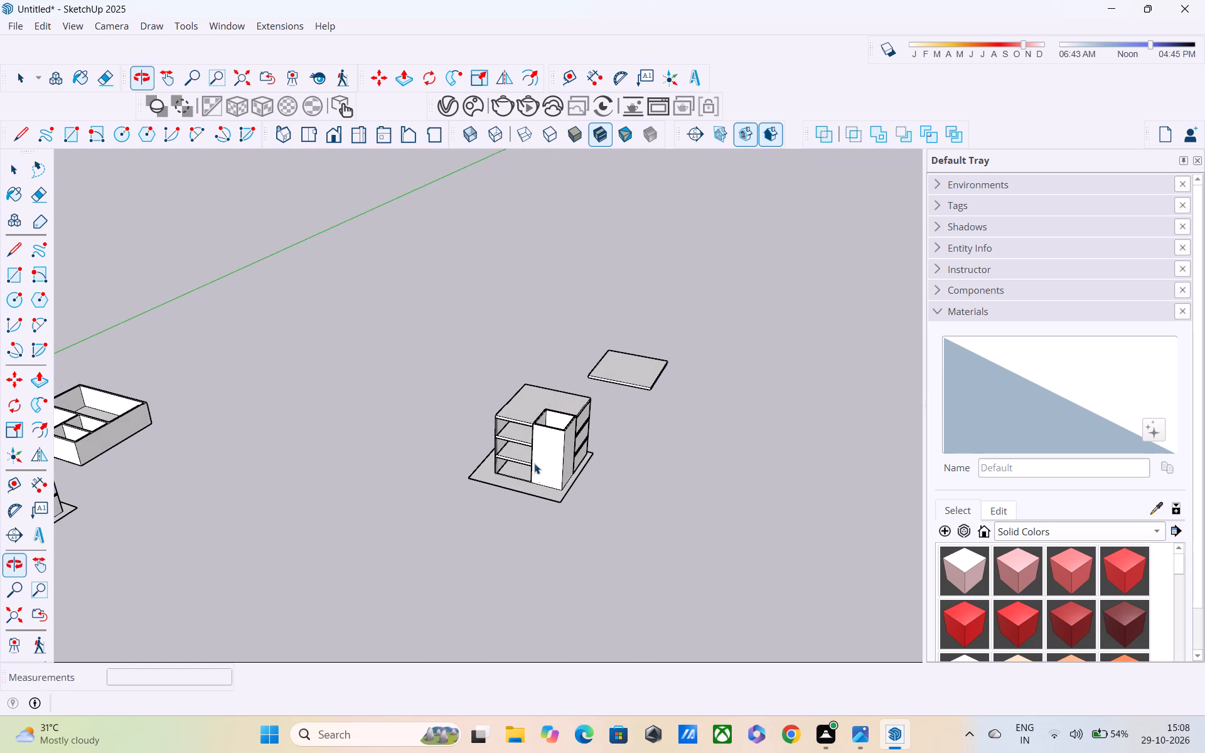
middle_drag(515, 481, 509, 494)
scroll(517, 403, up, 2)
middle_drag(523, 476, 513, 481)
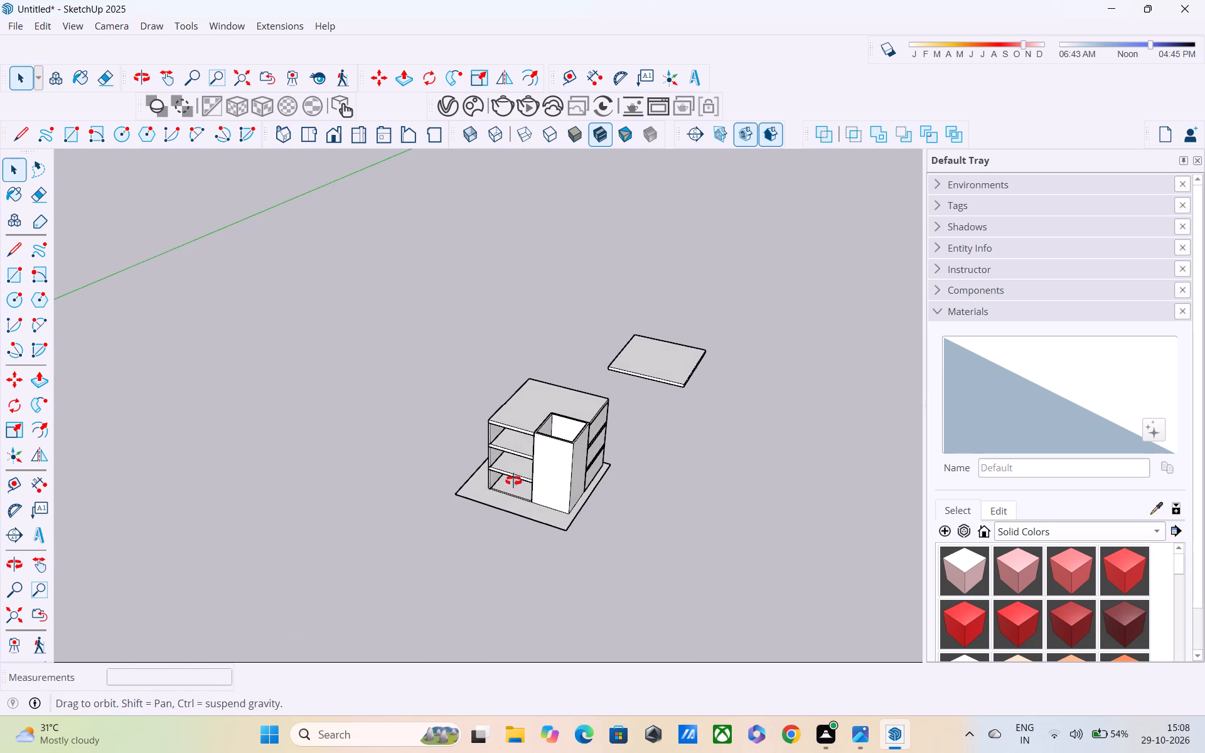
middle_drag(513, 481, 512, 482)
scroll(512, 478, up, 5)
middle_drag(542, 462, 370, 490)
scroll(370, 490, up, 1)
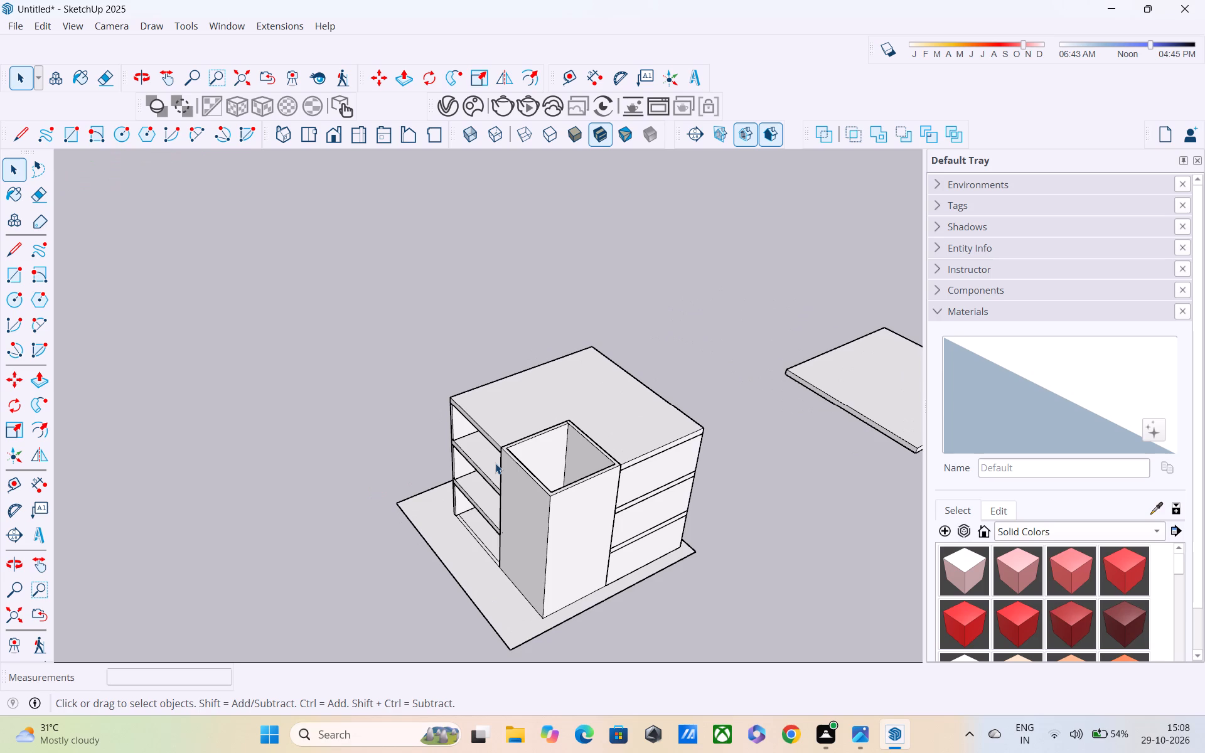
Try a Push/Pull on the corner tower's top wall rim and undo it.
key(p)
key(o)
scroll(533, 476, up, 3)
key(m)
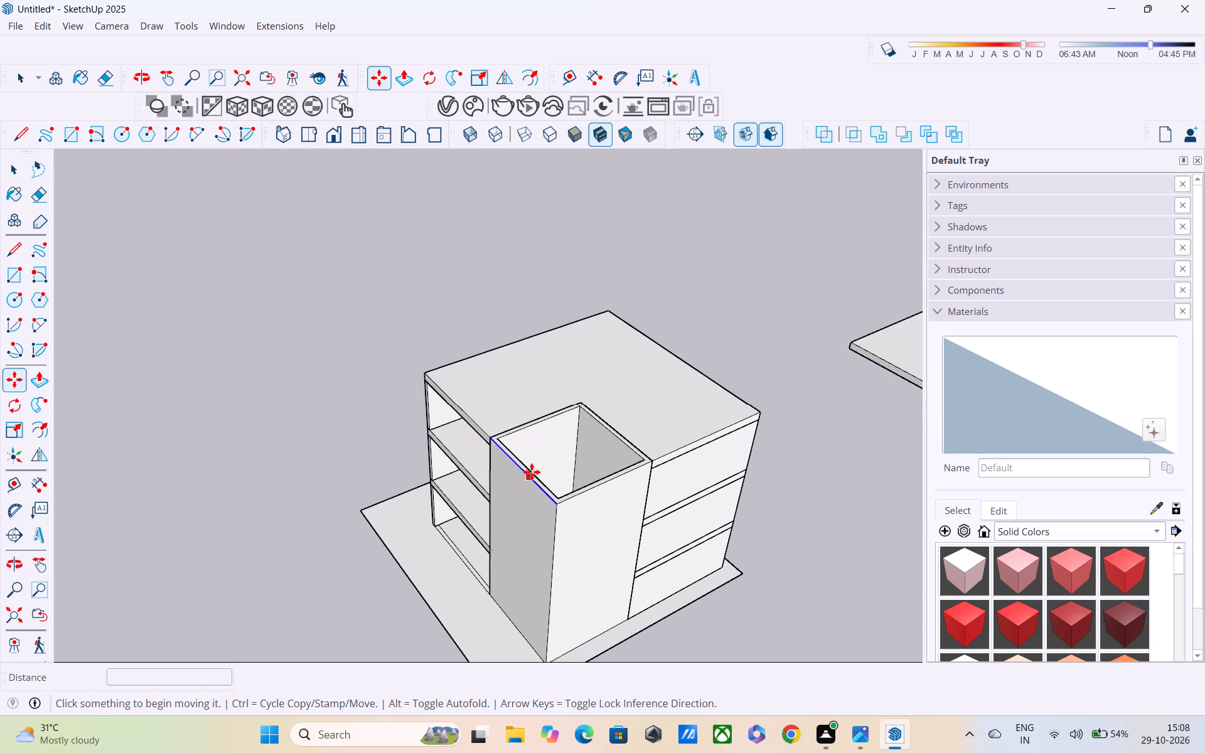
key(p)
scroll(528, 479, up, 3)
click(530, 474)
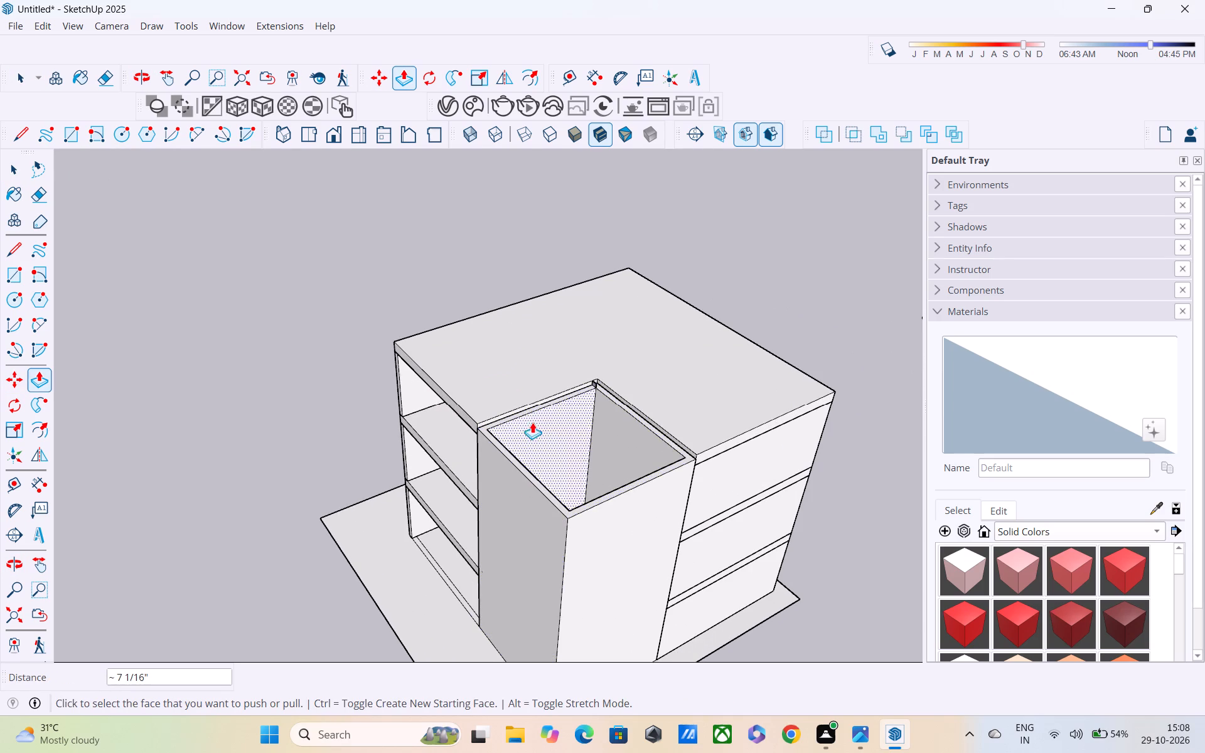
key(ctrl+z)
Push/Pull the corner tower's top wall rim up 10' above the roof slab.
scroll(535, 425, up, 3)
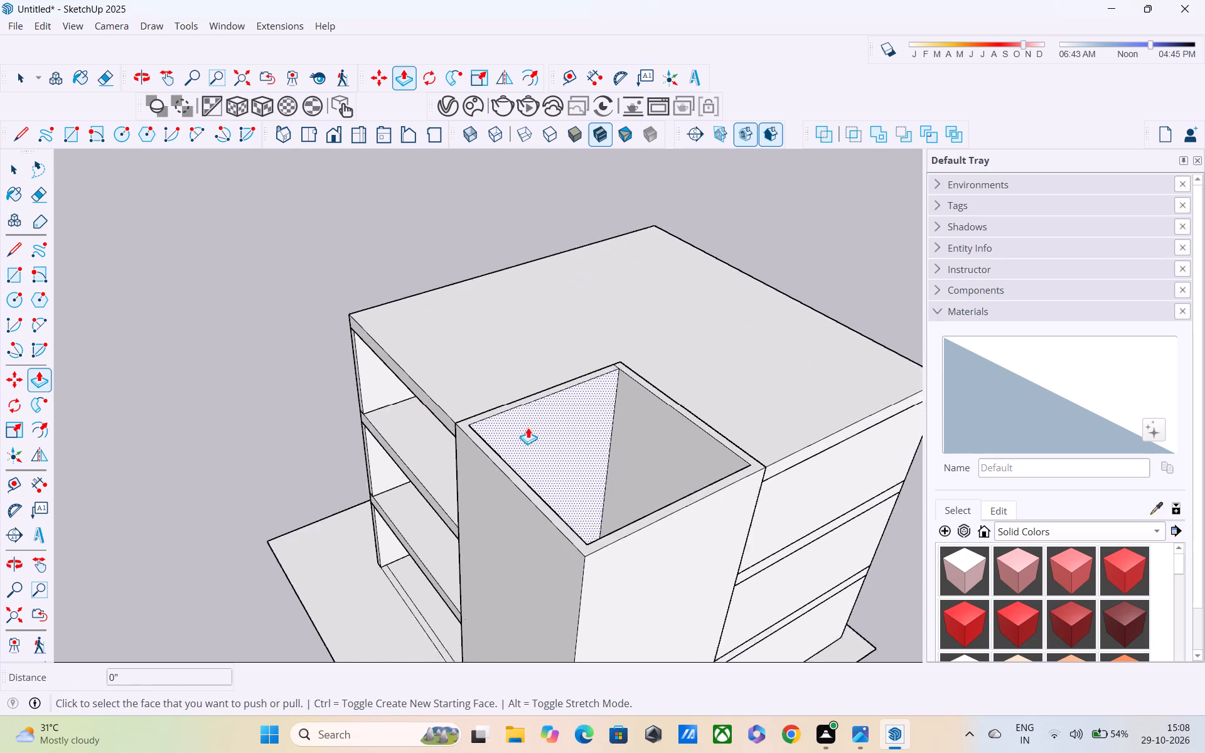
scroll(528, 427, up, 1)
middle_drag(523, 436, 476, 469)
scroll(453, 469, up, 6)
click(442, 495)
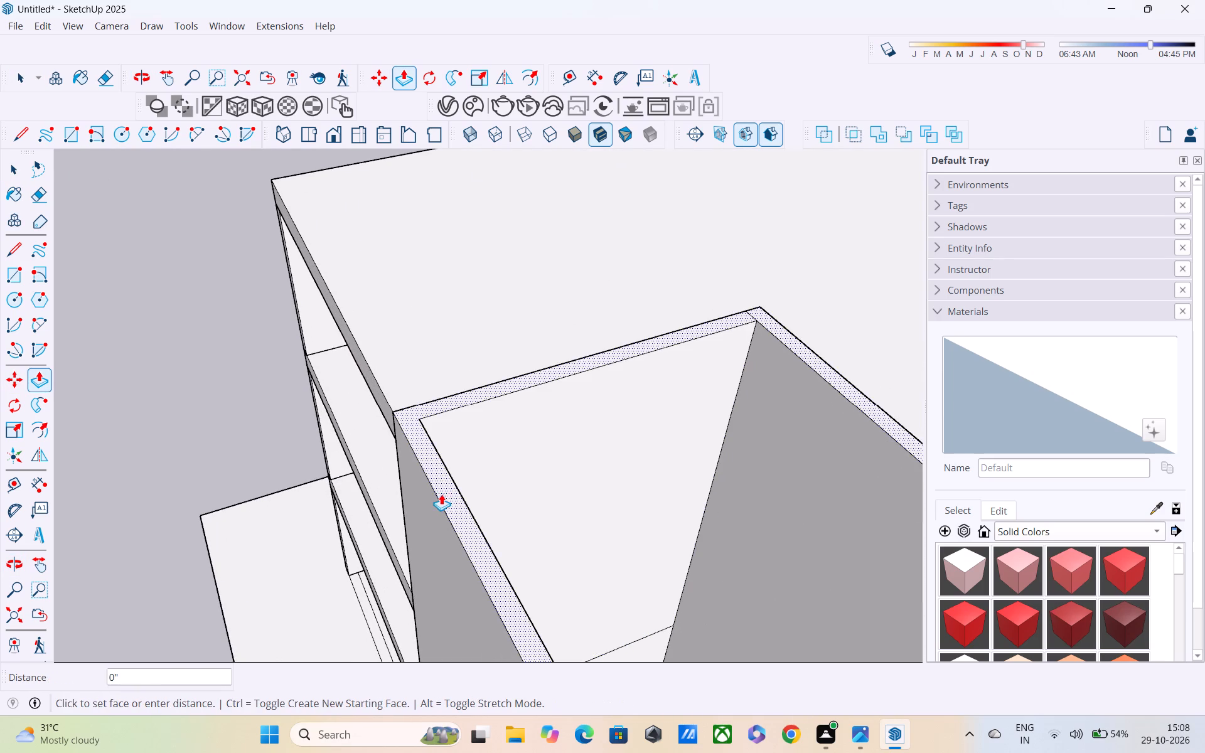
scroll(458, 297, down, 5)
shift+middle_drag(453, 278, 447, 191)
scroll(446, 186, down, 2)
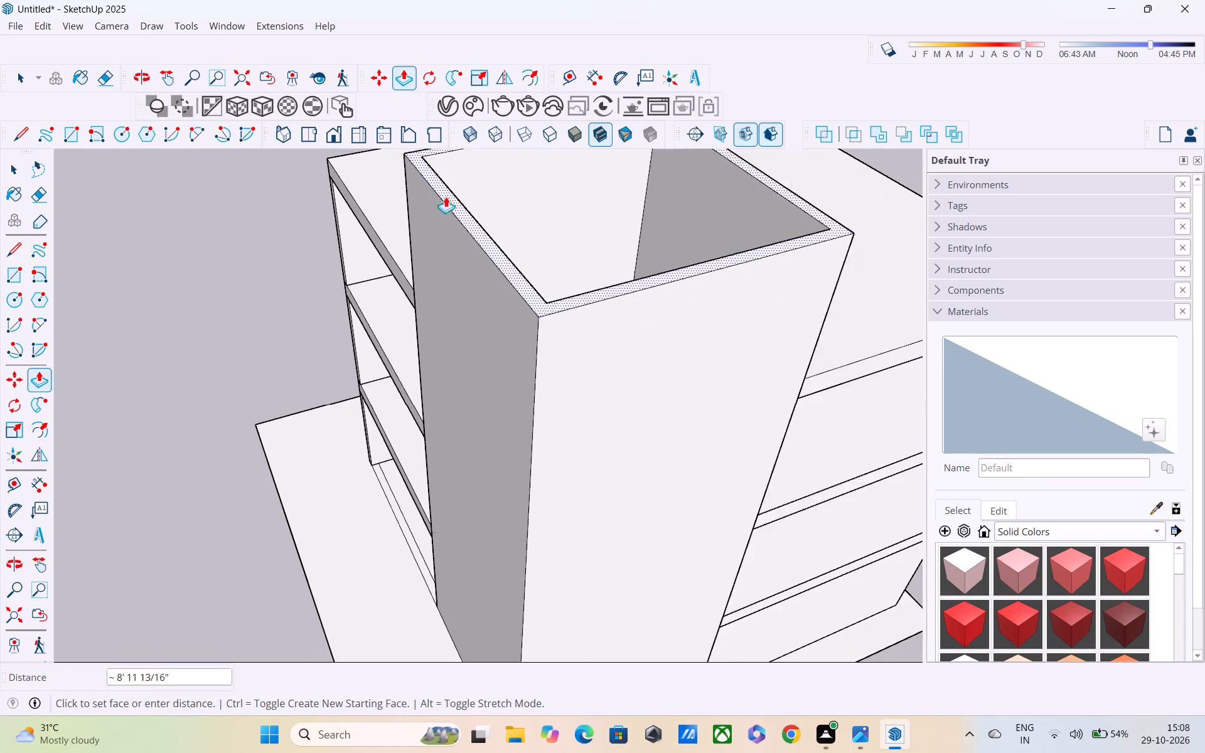
middle_drag(446, 207, 486, 337)
middle_drag(508, 302, 567, 289)
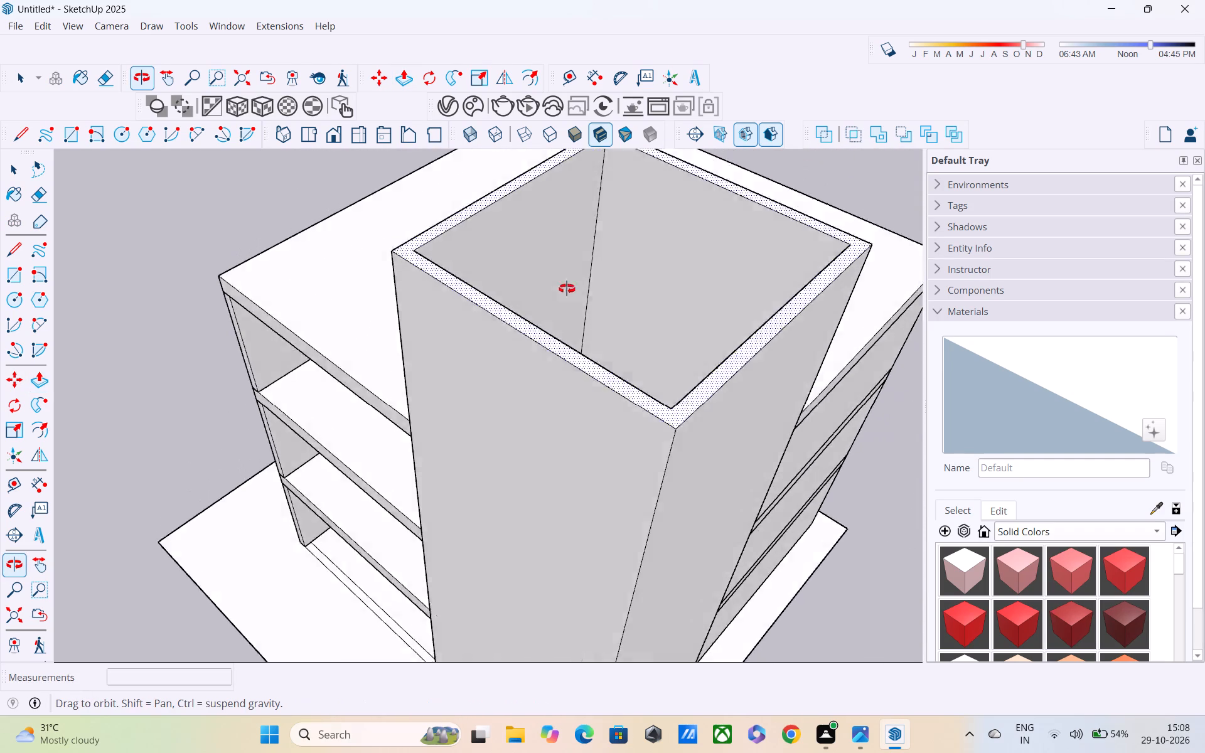
middle_drag(567, 289, 548, 362)
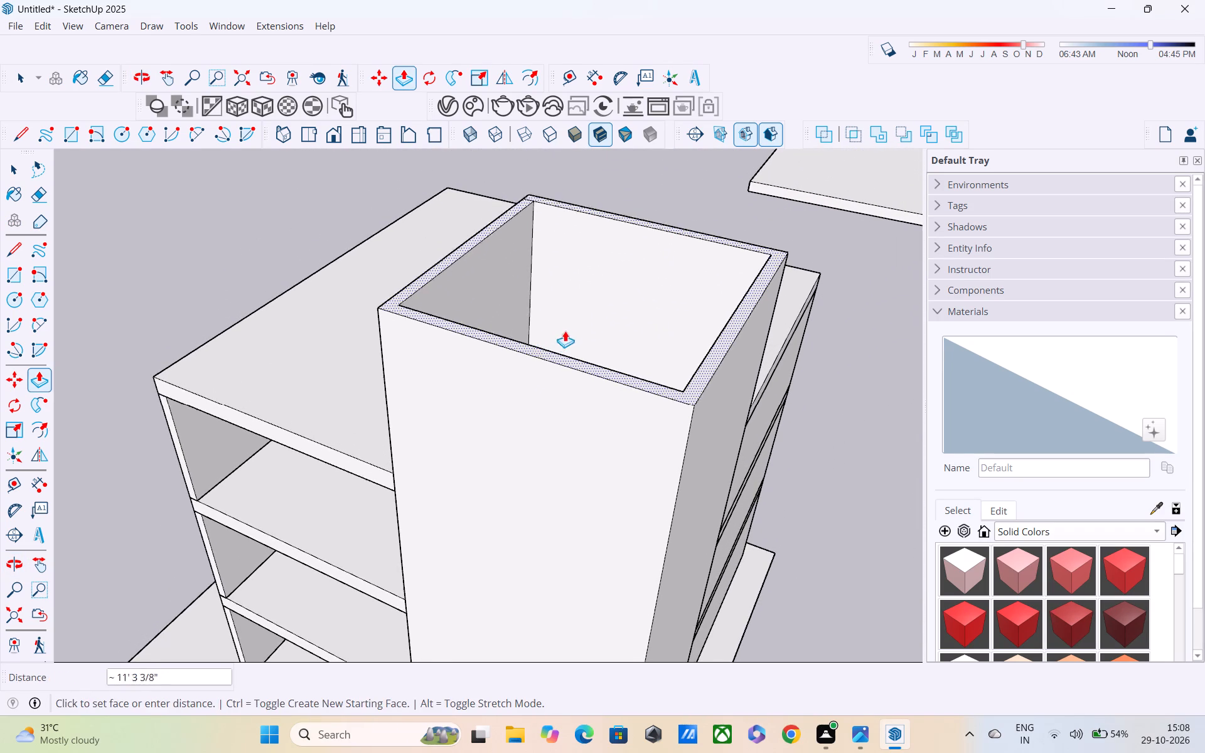
middle_drag(568, 326, 606, 287)
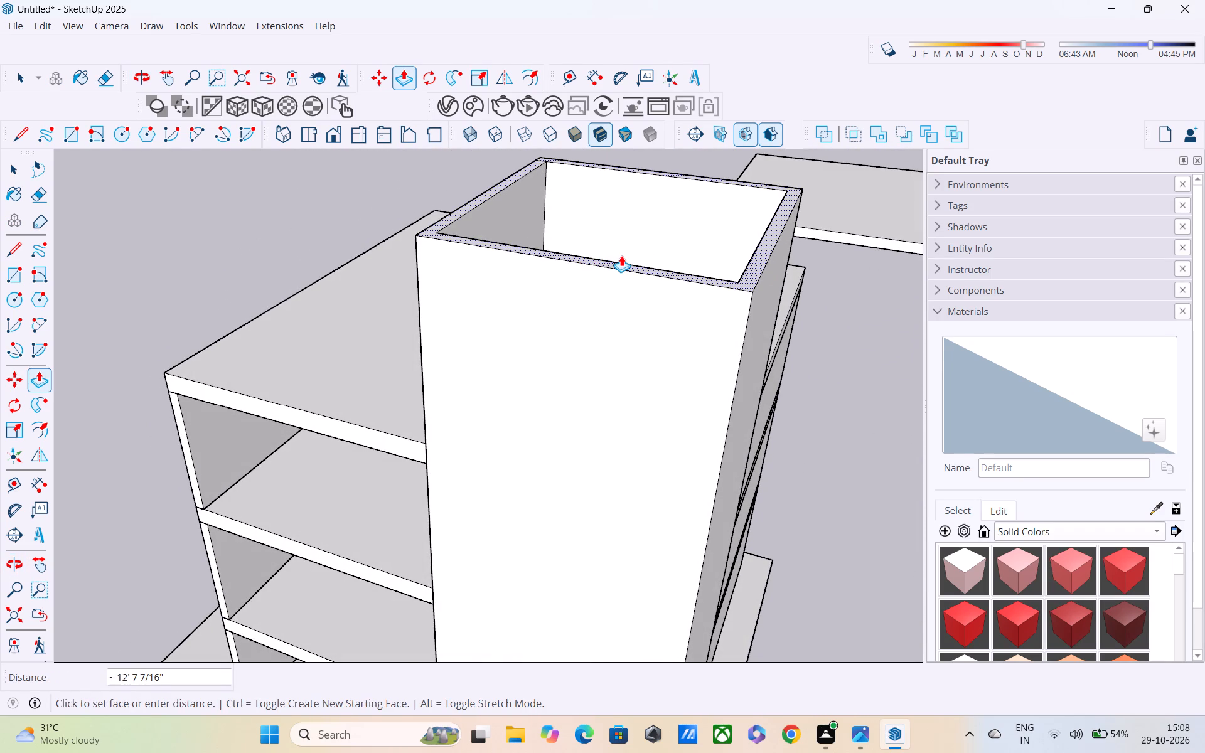
text(10')
key(Return)
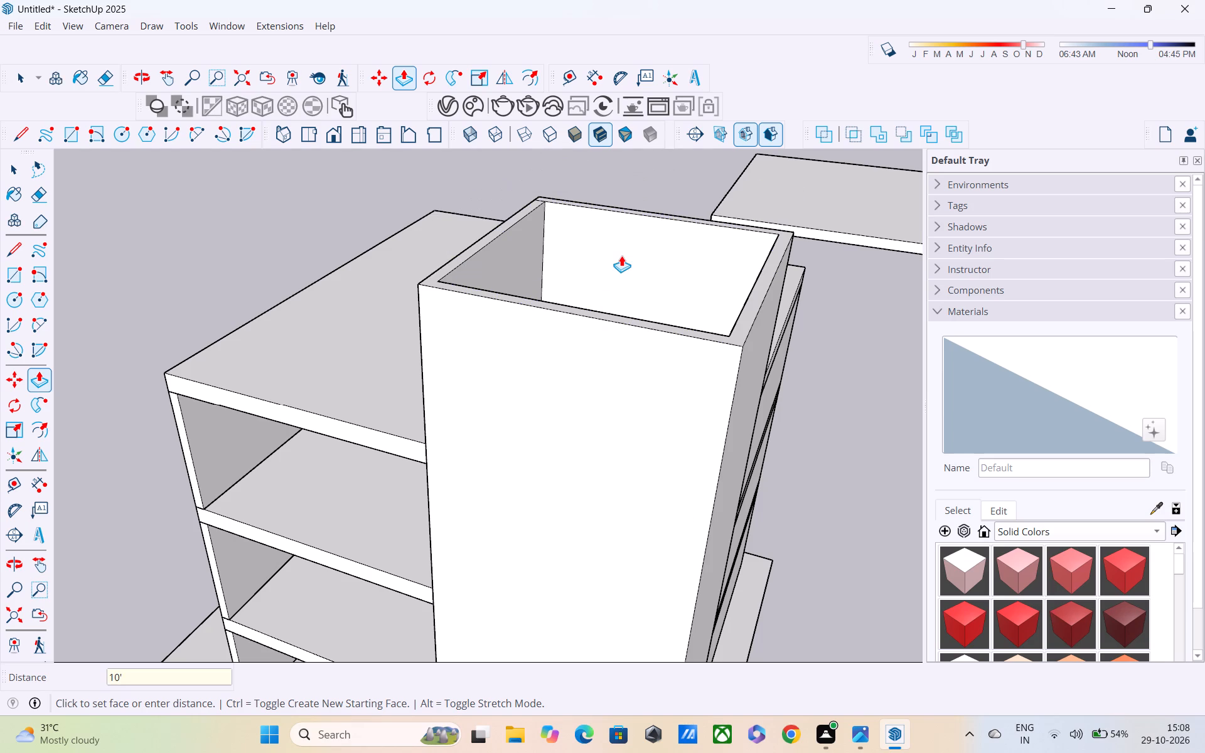
scroll(623, 258, down, 4)
middle_drag(624, 259, 650, 210)
scroll(645, 216, up, 1)
scroll(645, 223, down, 2)
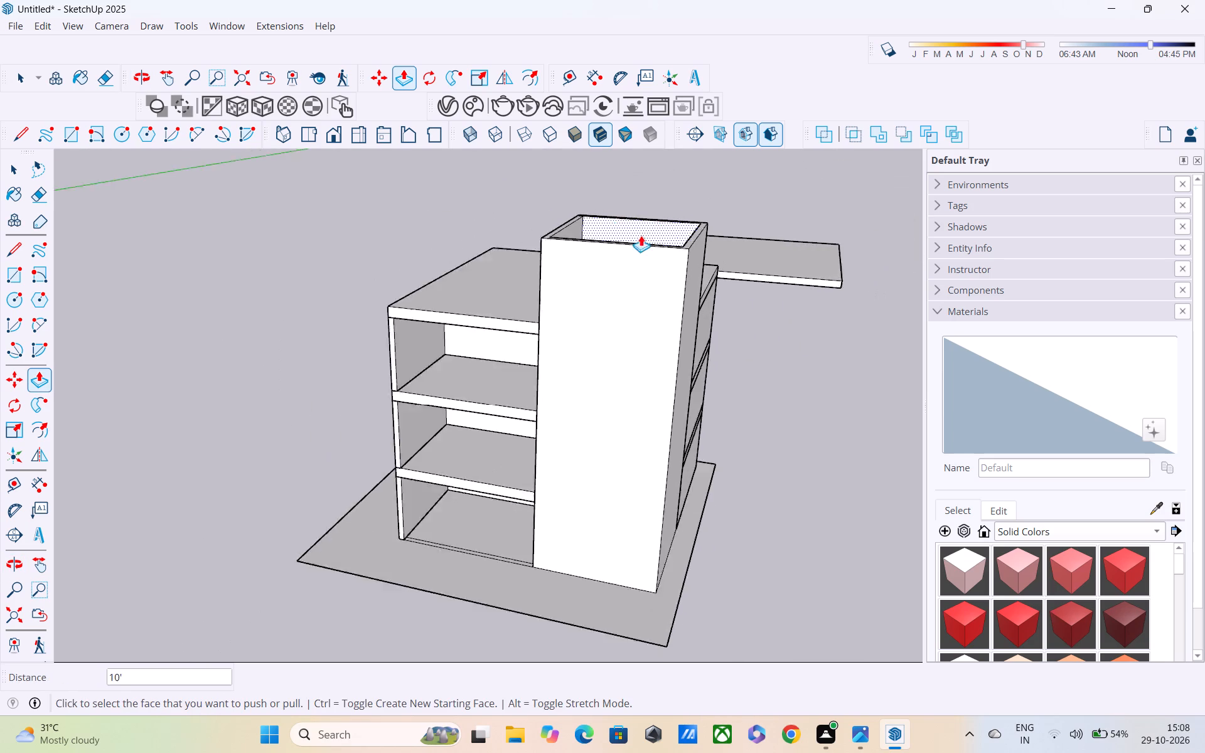
scroll(641, 235, down, 5)
middle_drag(648, 275, 577, 255)
scroll(558, 247, down, 6)
key(space)
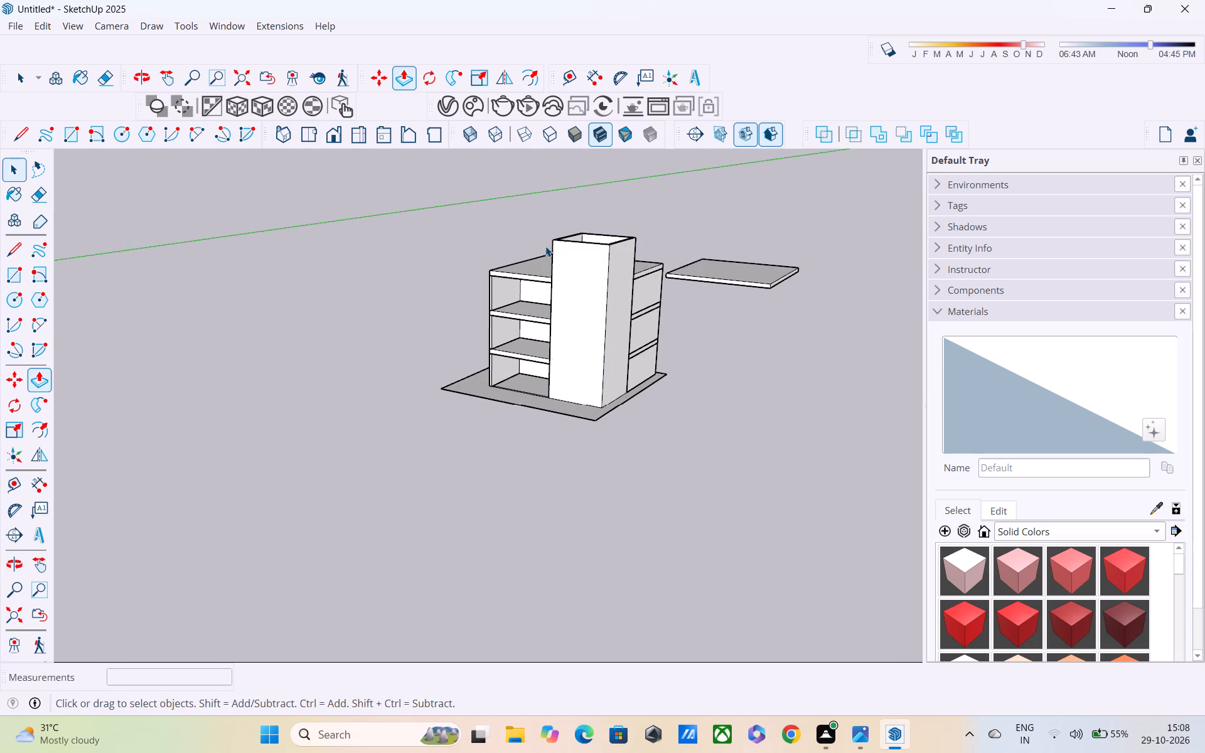
Examine the raised corner tower against the roof slab, and open and close the top storey's wall group.
click(461, 235)
middle_drag(570, 316, 240, 247)
scroll(521, 276, up, 5)
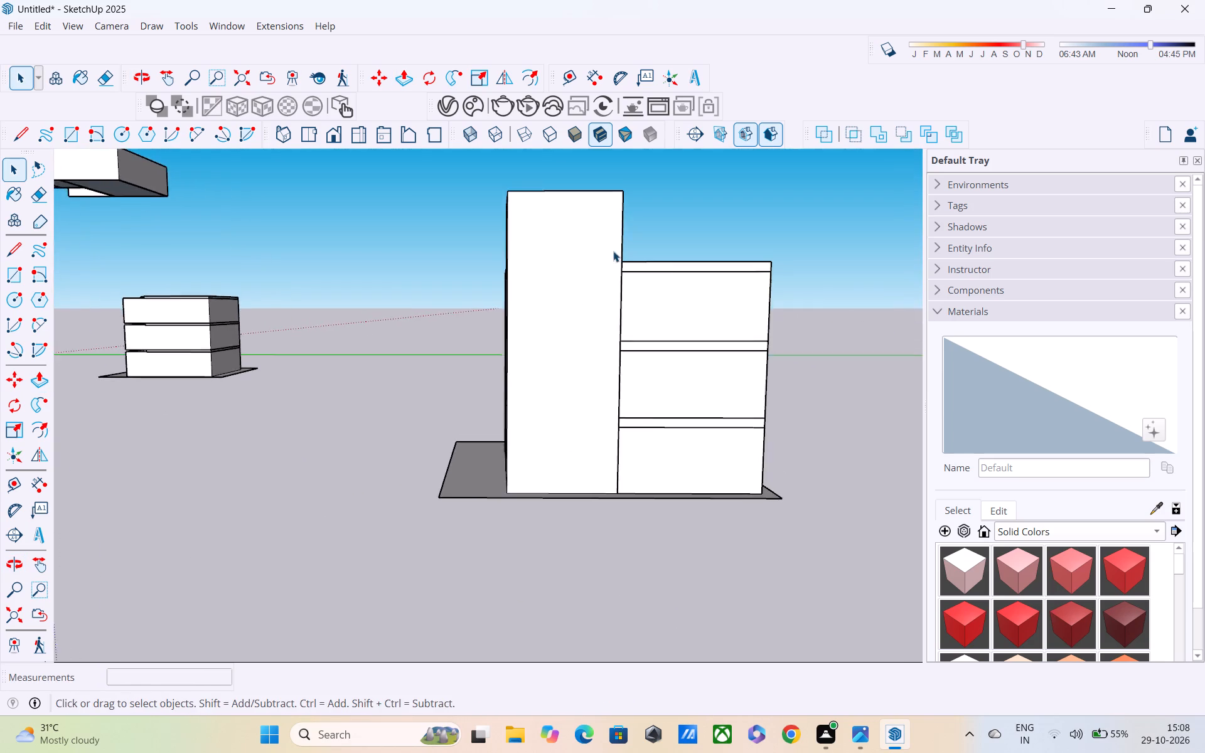
middle_drag(614, 252, 483, 371)
scroll(598, 335, up, 6)
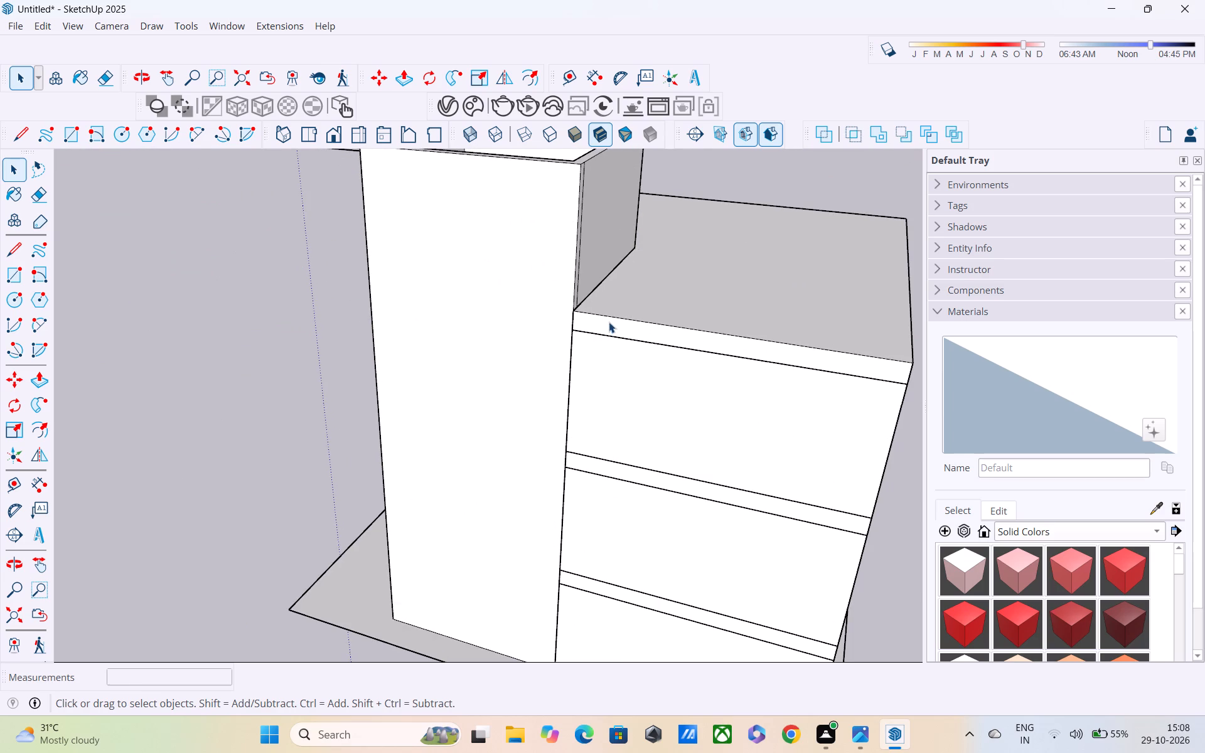
shift+middle_drag(609, 322, 601, 219)
middle_drag(587, 229, 399, 264)
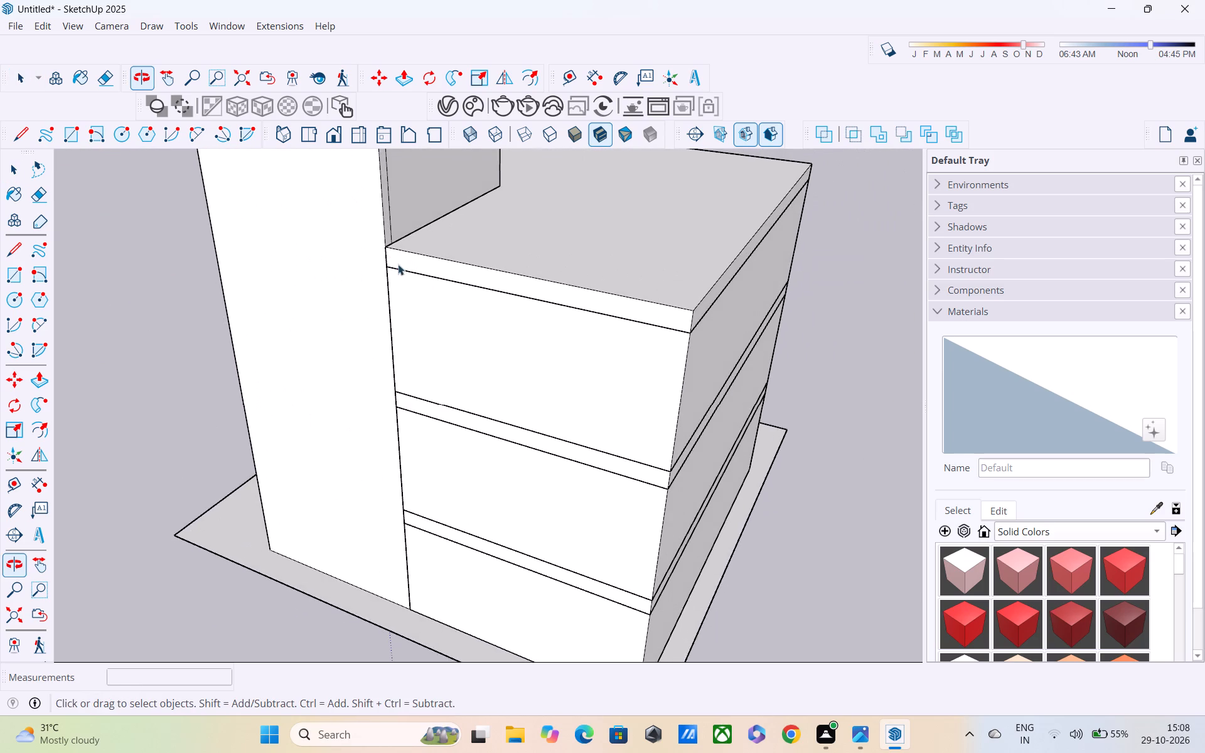
scroll(373, 241, down, 15)
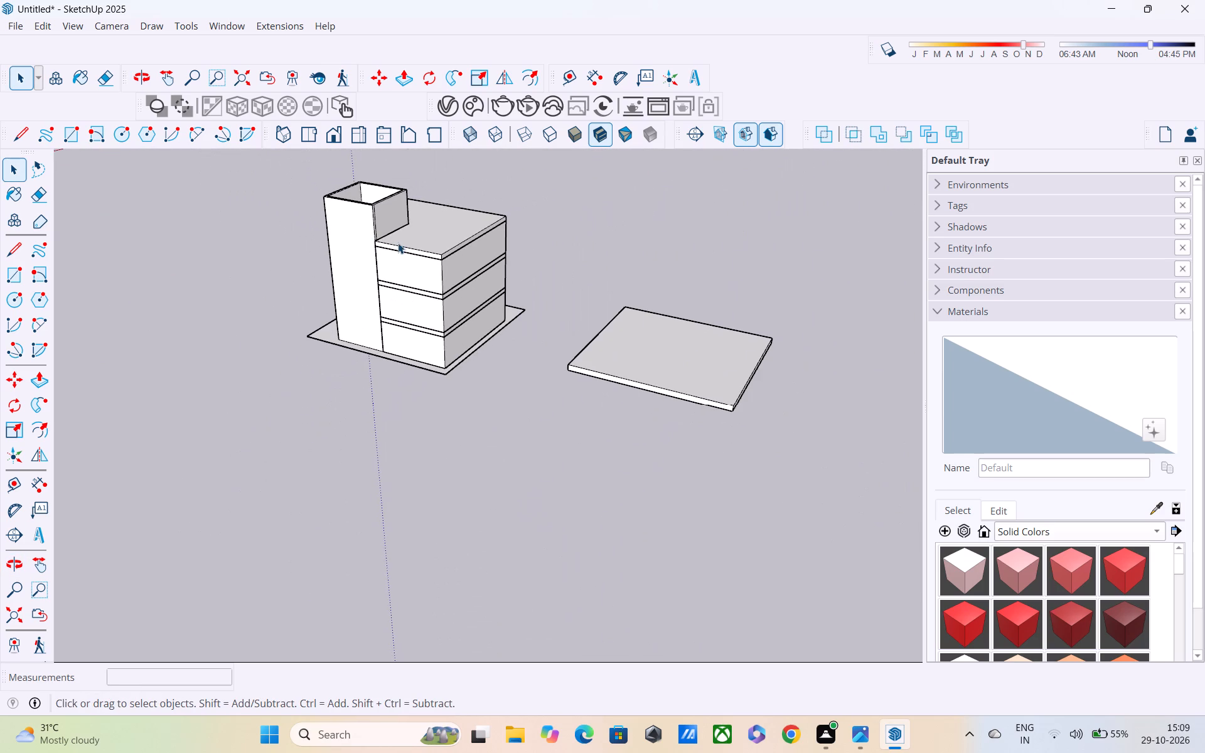
double_click(434, 275)
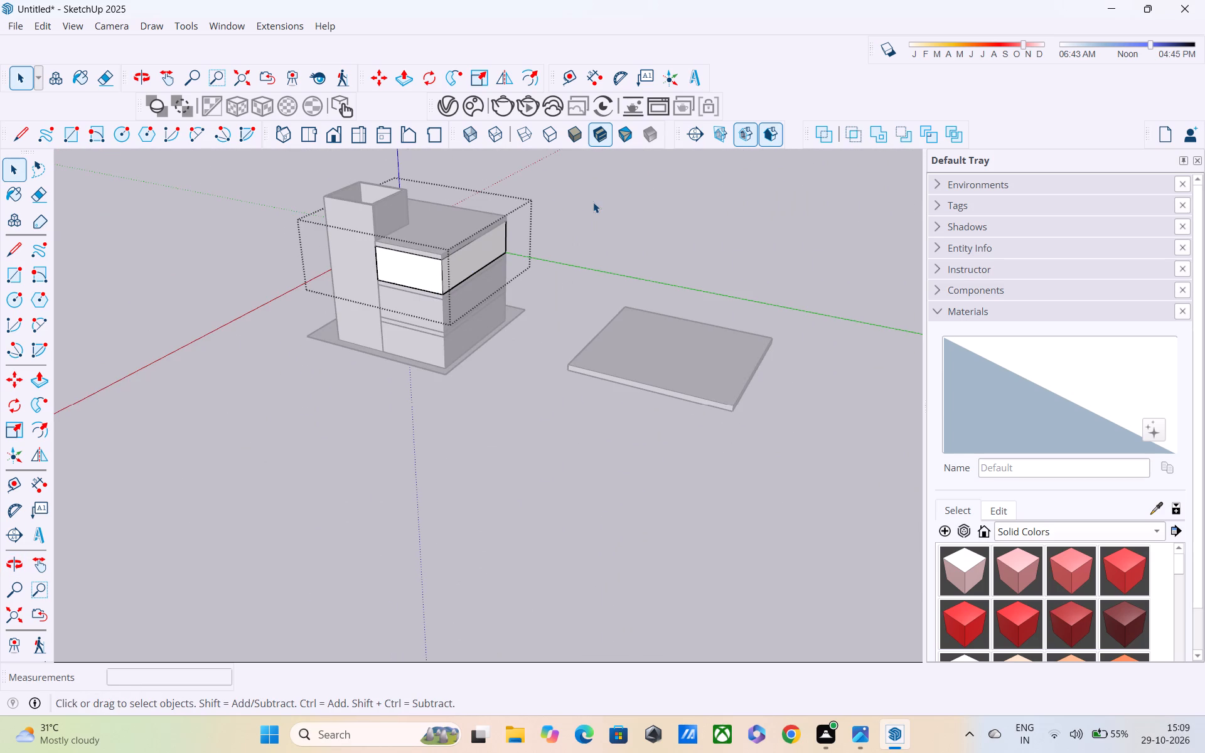
click(593, 202)
Examine the closed outer walls, the slab bands between storeys and the tower's junction with the roof slab.
scroll(470, 235, up, 2)
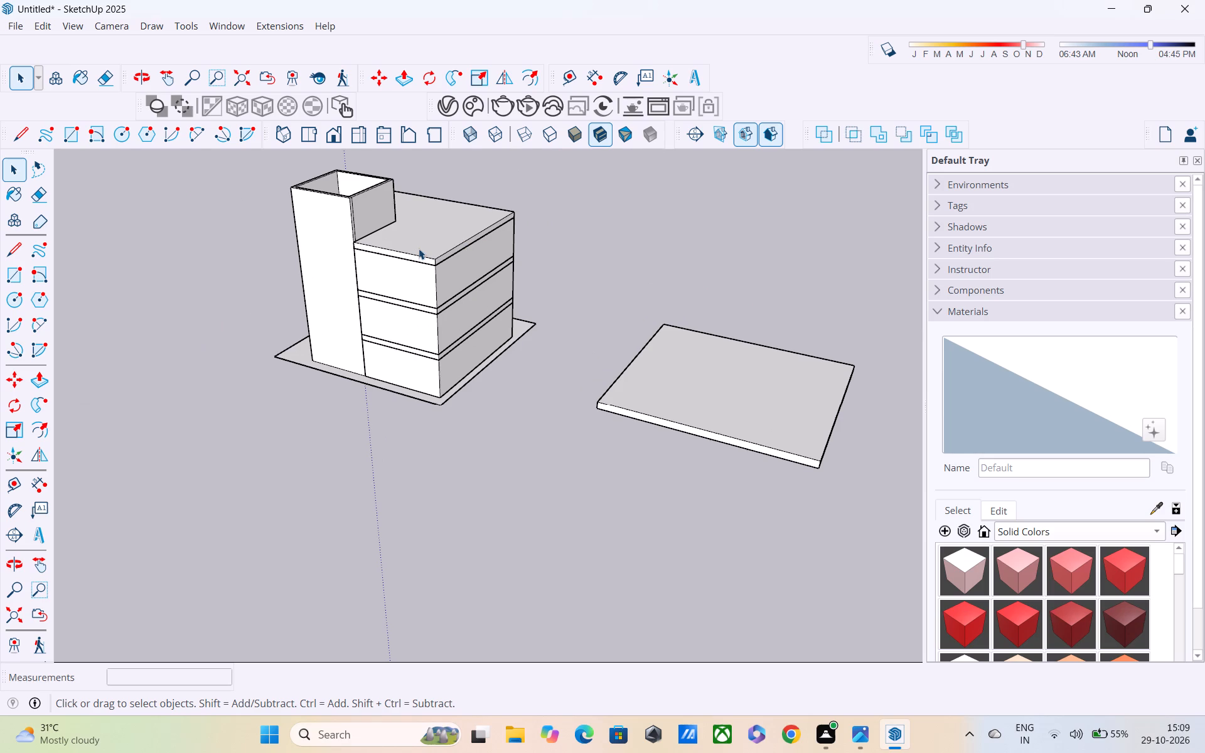
scroll(401, 257, up, 3)
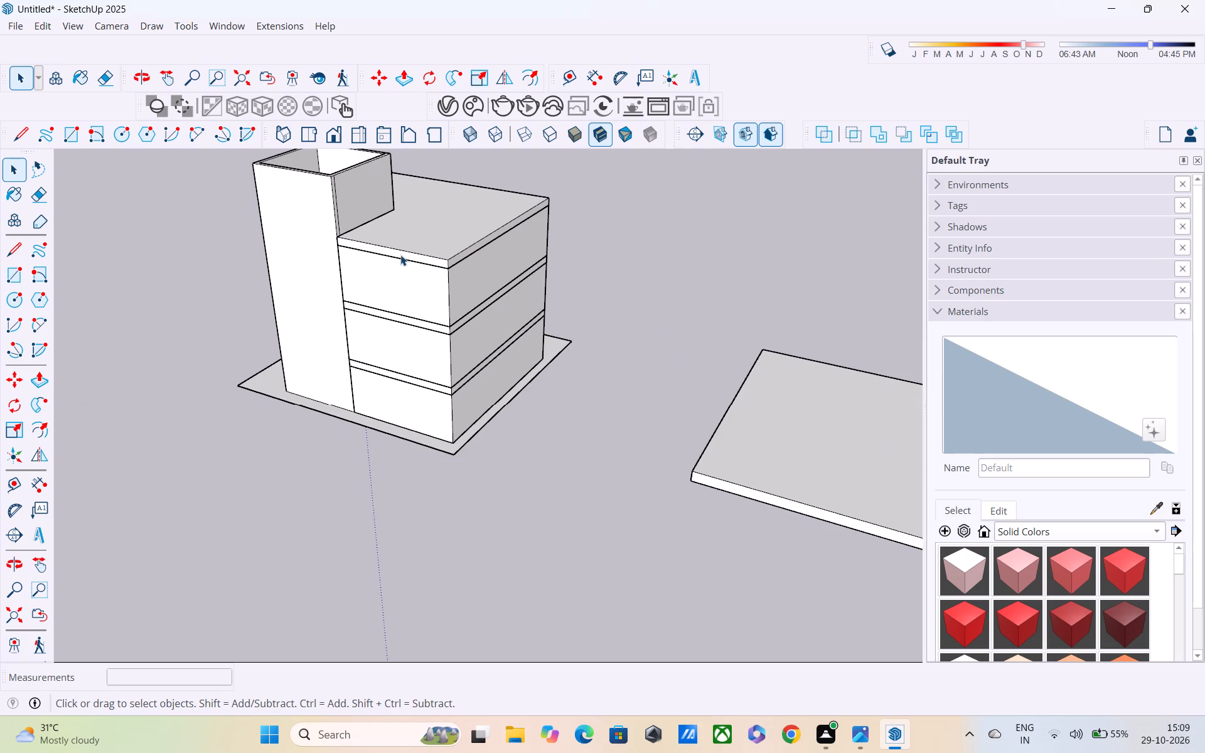
scroll(404, 246, up, 3)
scroll(404, 246, down, 2)
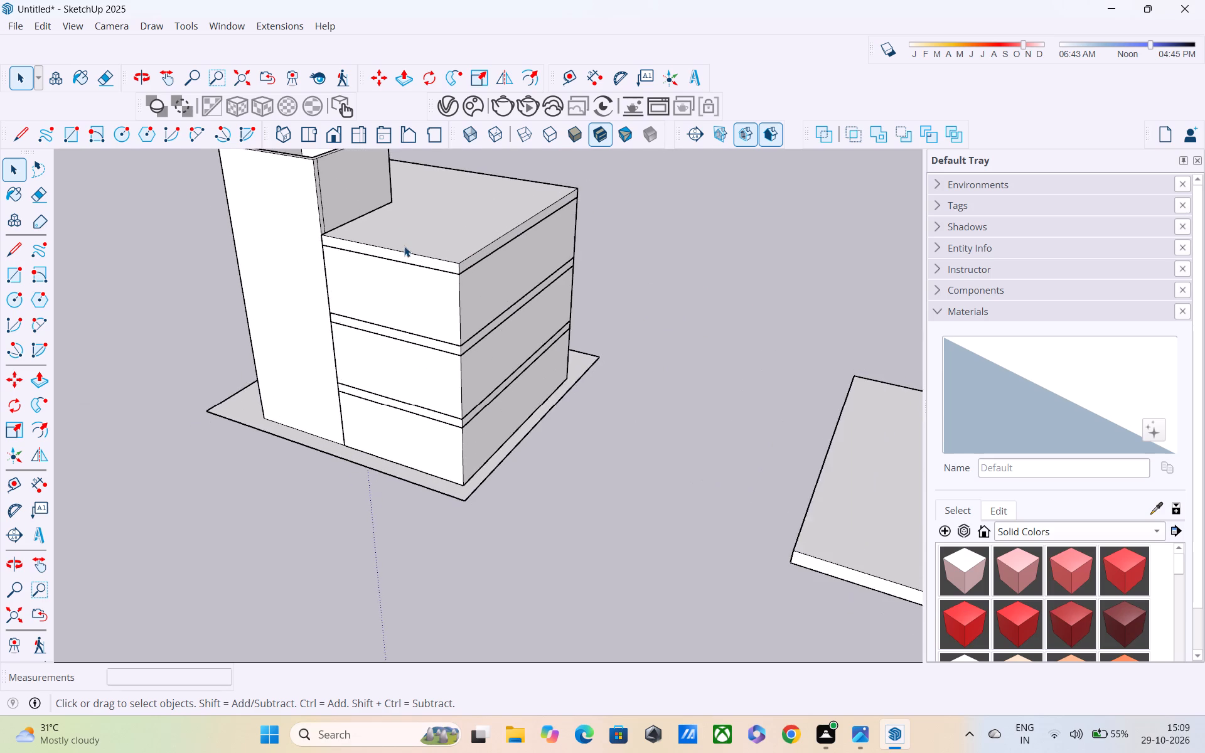
scroll(404, 246, down, 2)
middle_drag(377, 328, 391, 307)
middle_drag(393, 305, 411, 277)
scroll(393, 304, up, 1)
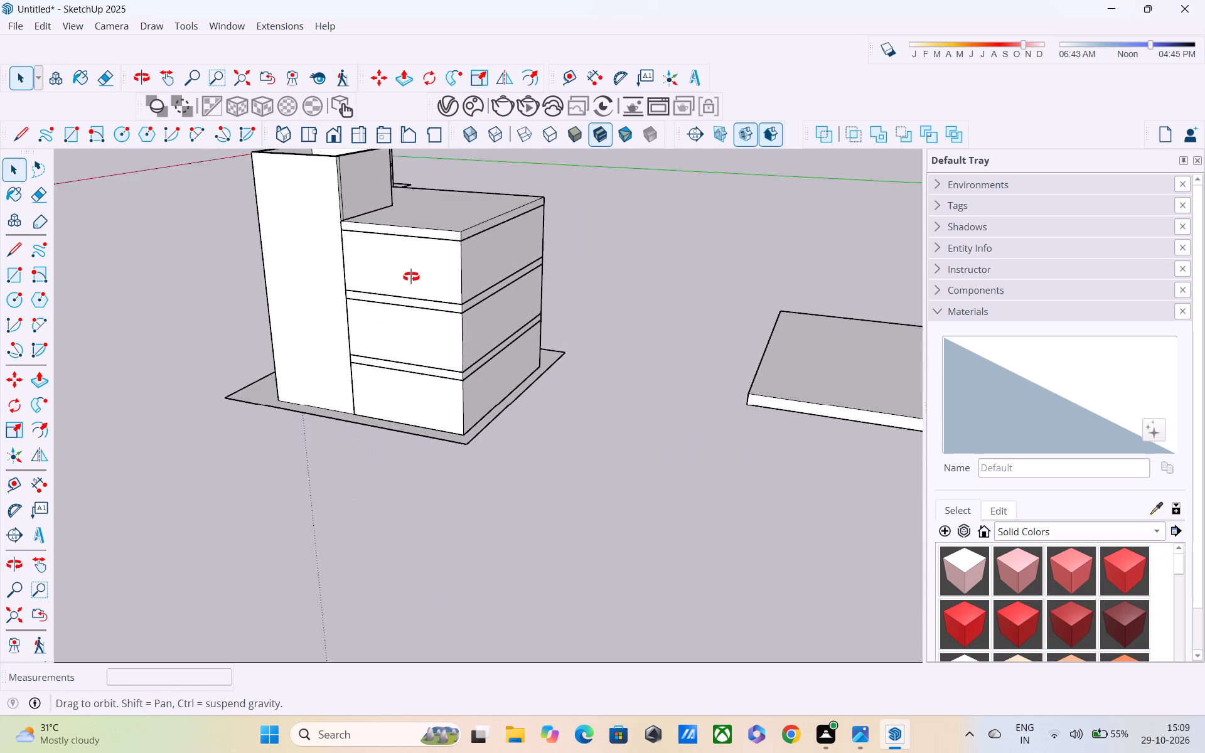
middle_drag(411, 277, 417, 267)
scroll(417, 267, down, 1)
scroll(417, 267, up, 3)
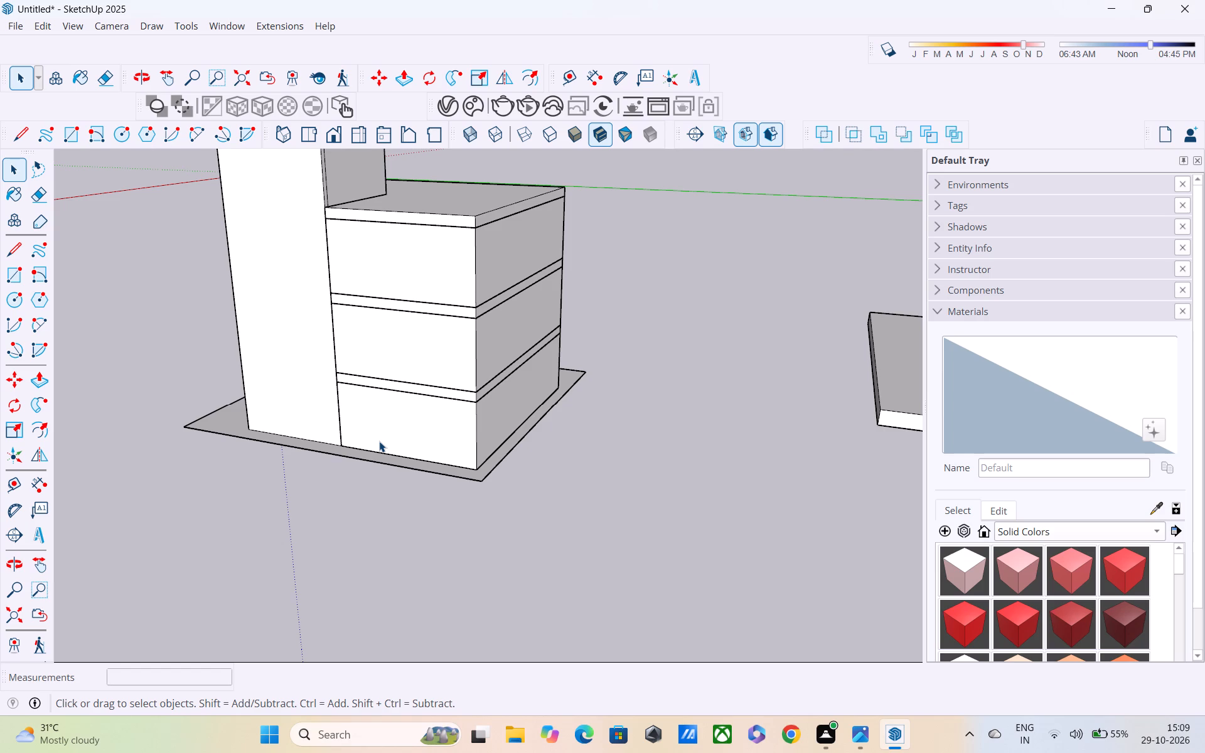
scroll(376, 341, down, 3)
middle_drag(371, 326, 404, 275)
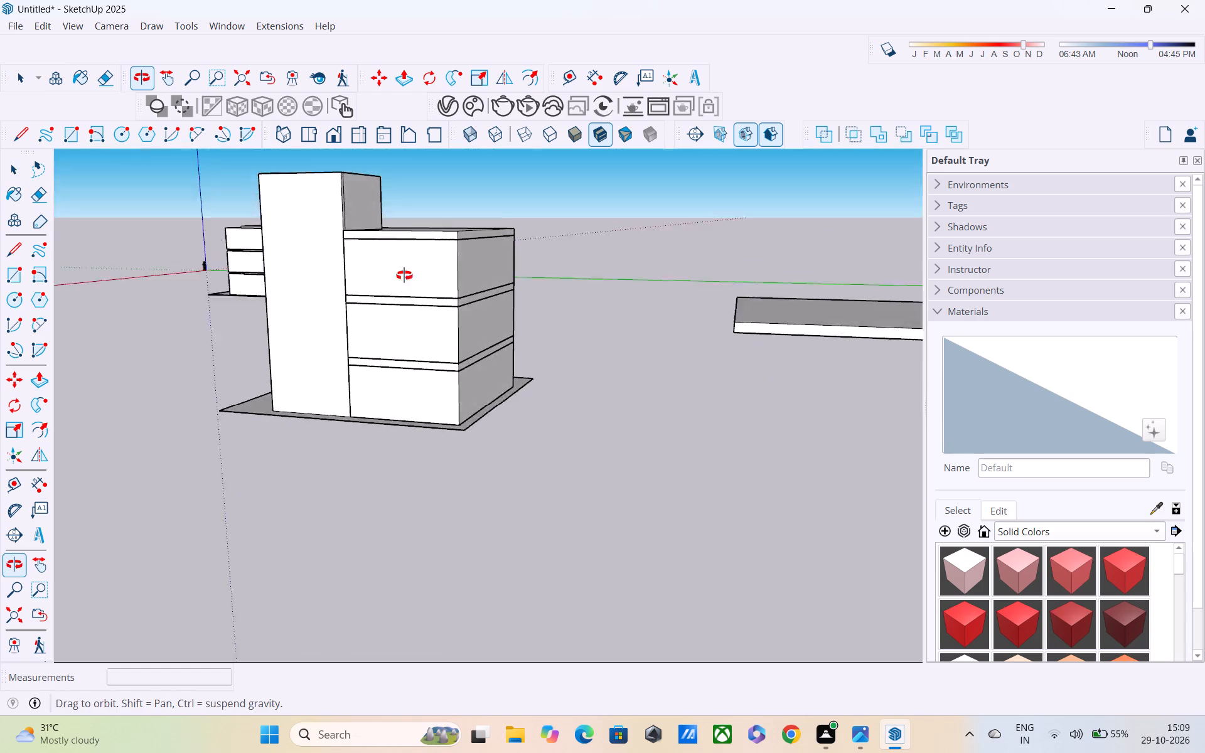
middle_drag(404, 275, 407, 265)
scroll(407, 265, up, 6)
middle_drag(398, 275, 395, 356)
shift+middle_drag(385, 344, 406, 432)
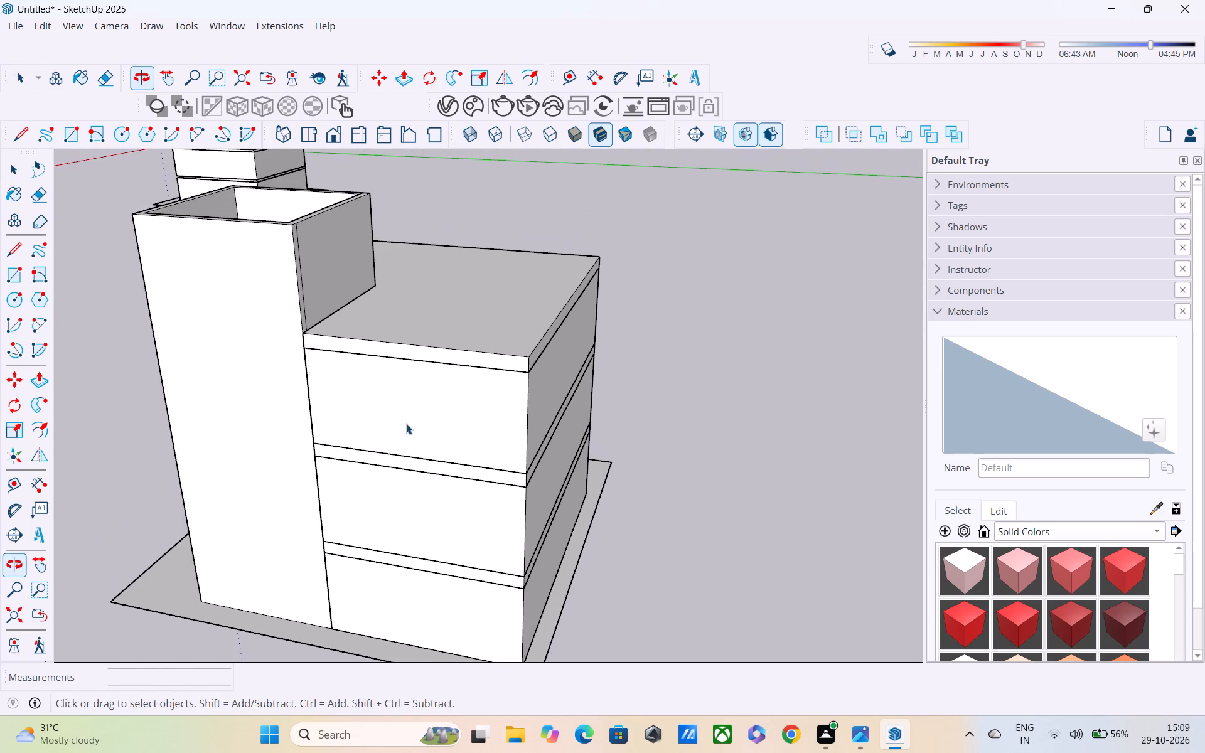
middle_drag(380, 238, 181, 247)
scroll(188, 244, up, 5)
scroll(188, 248, down, 7)
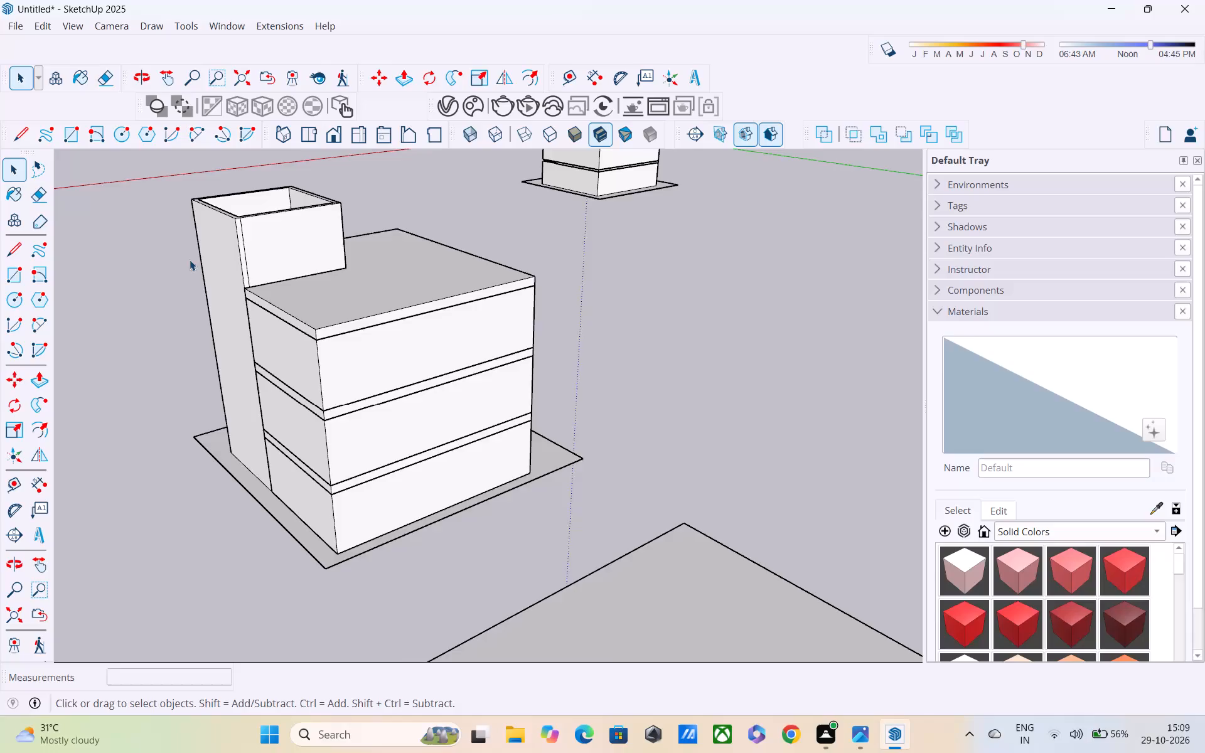
Erase the stray vertical edge near the corner of the tower's wall face above the roof slab.
shift+middle_drag(204, 261, 235, 355)
scroll(272, 349, up, 6)
double_click(281, 332)
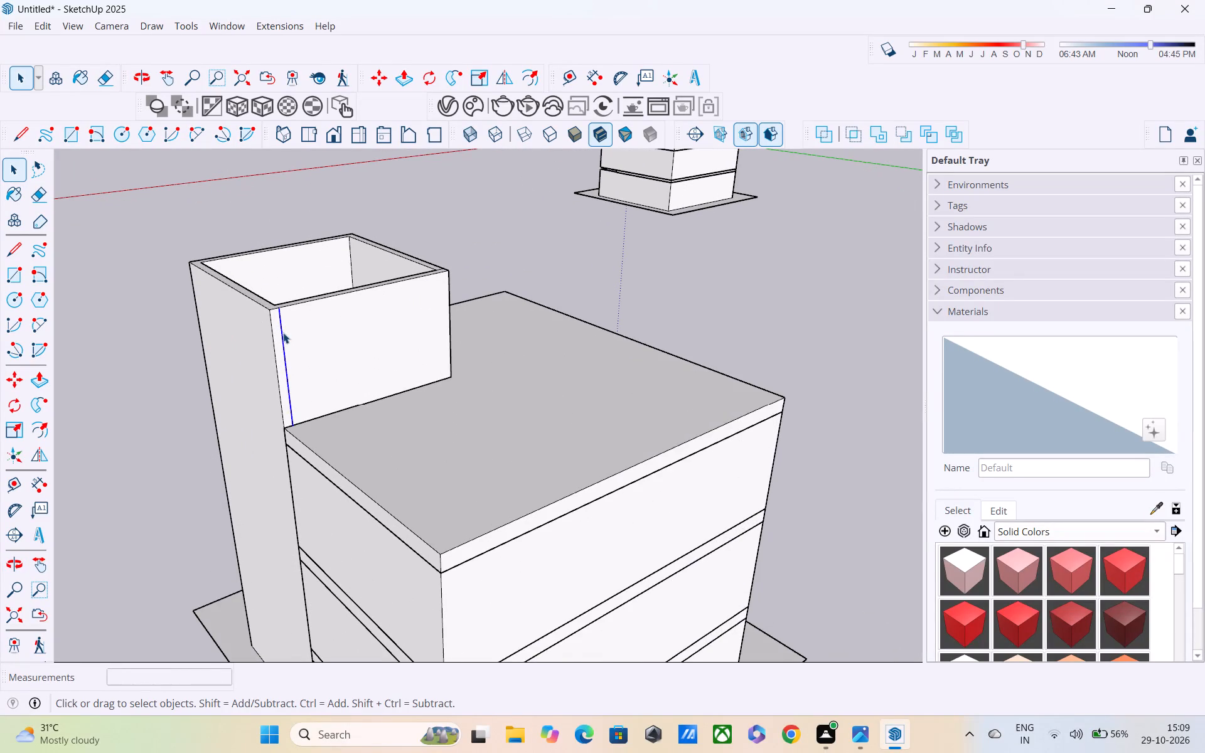
scroll(283, 333, up, 3)
click(162, 341)
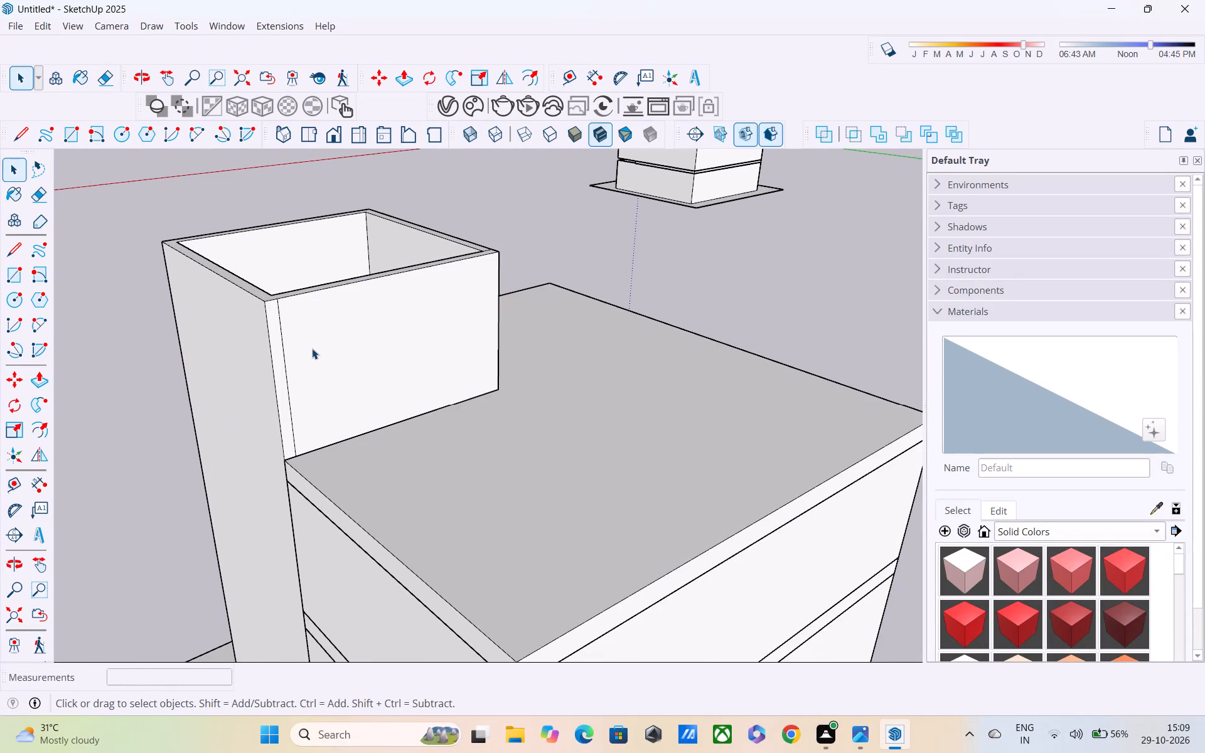
key(e)
scroll(285, 348, up, 3)
click(282, 350)
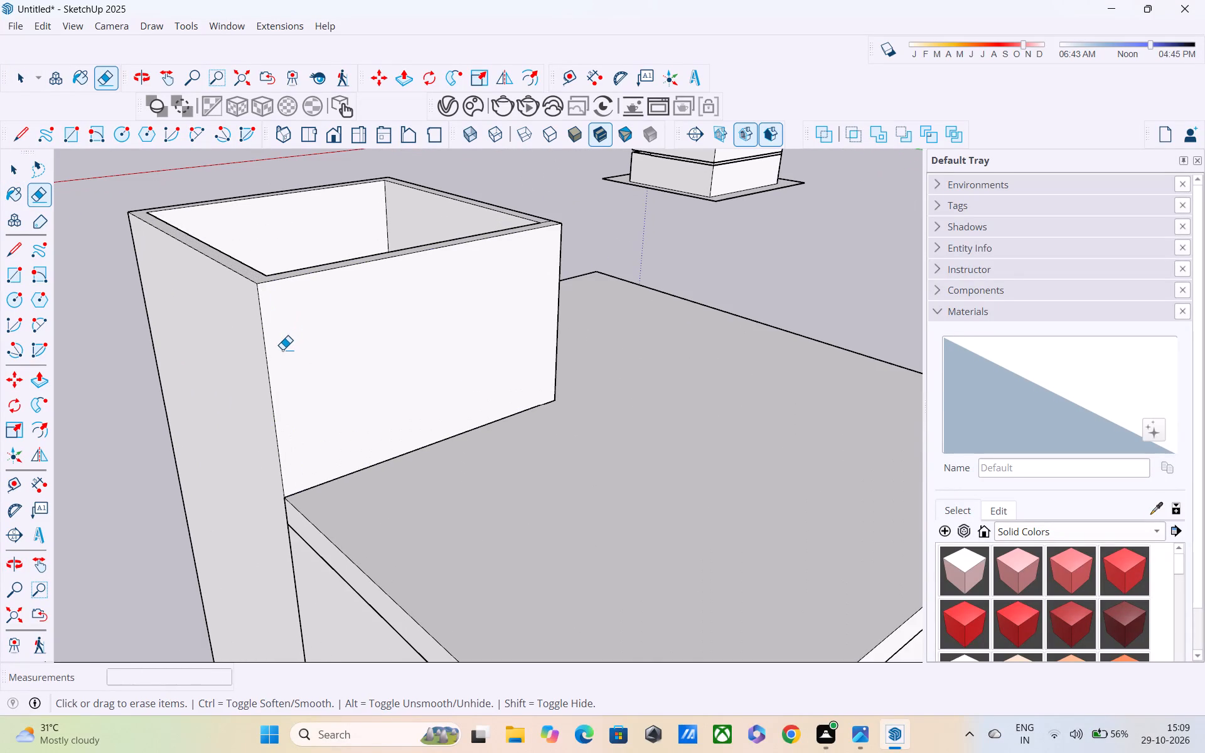
Erase the stray horizontal edge low on the inside wall of the corner tower's shaft.
scroll(283, 347, down, 5)
middle_drag(439, 321, 618, 412)
scroll(618, 402, up, 1)
scroll(491, 380, down, 5)
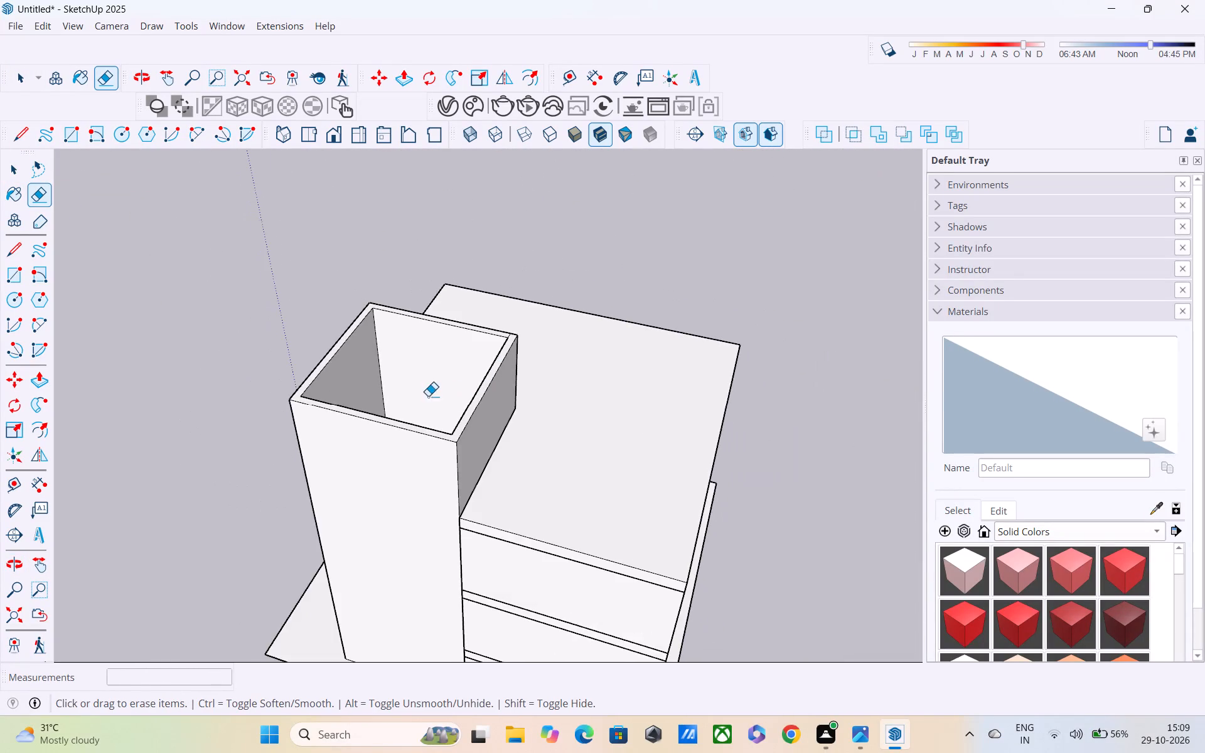
middle_drag(427, 400, 427, 566)
scroll(425, 490, up, 9)
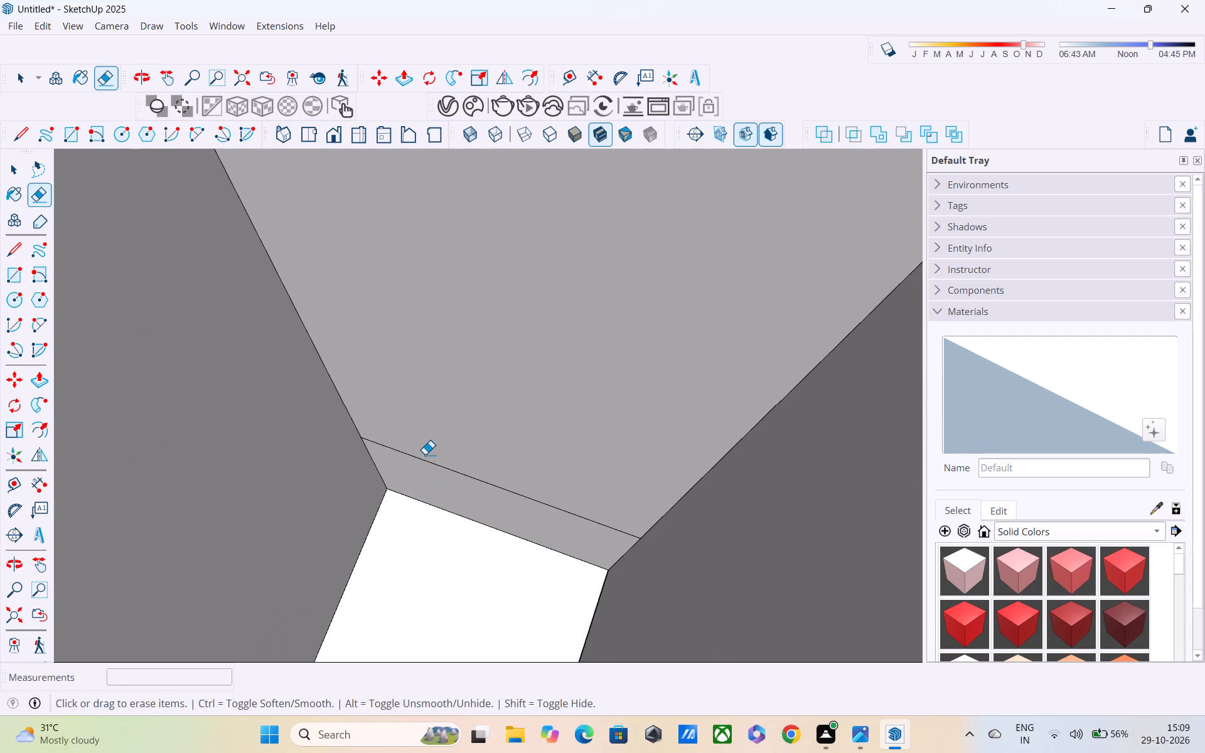
scroll(424, 454, down, 2)
scroll(424, 454, up, 1)
scroll(424, 454, down, 5)
middle_drag(421, 457, 515, 391)
scroll(515, 390, up, 4)
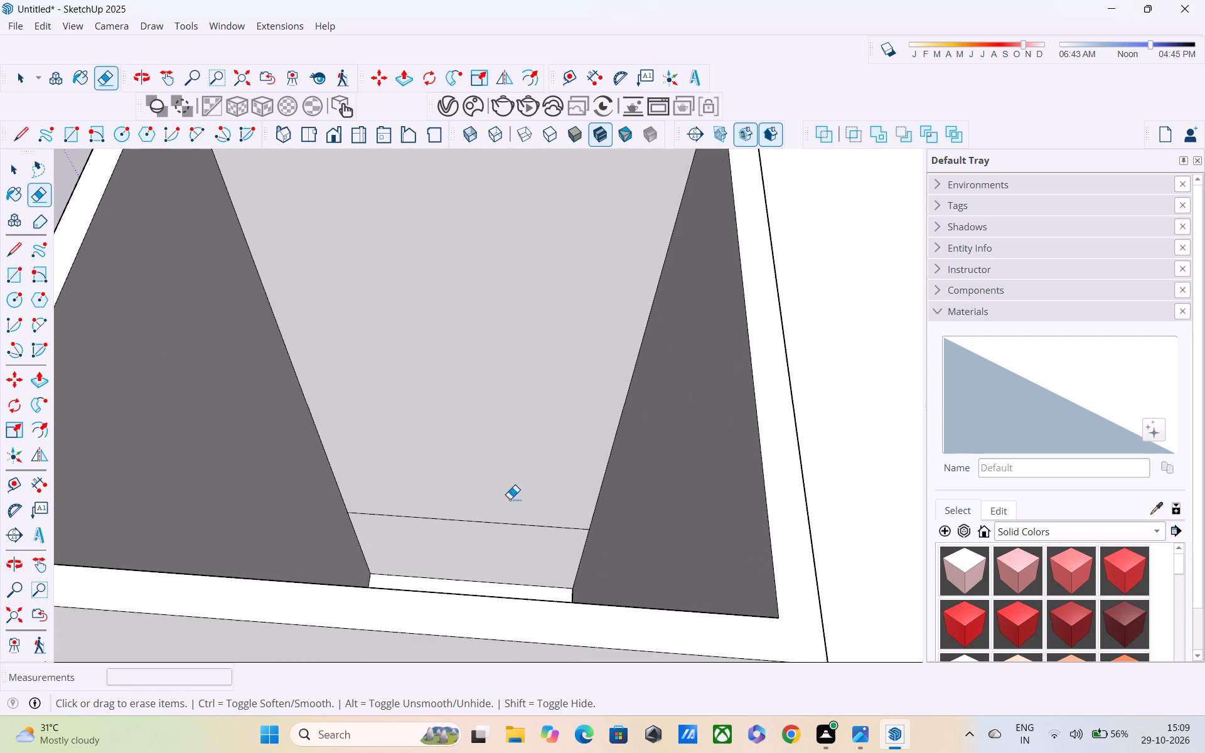
middle_drag(510, 510, 495, 544)
scroll(483, 537, up, 6)
drag(477, 518, 469, 542)
scroll(456, 519, down, 14)
Examine the tower's inner walls and top rim, and the building around it, for remaining stray edges.
shift+middle_drag(447, 511, 486, 435)
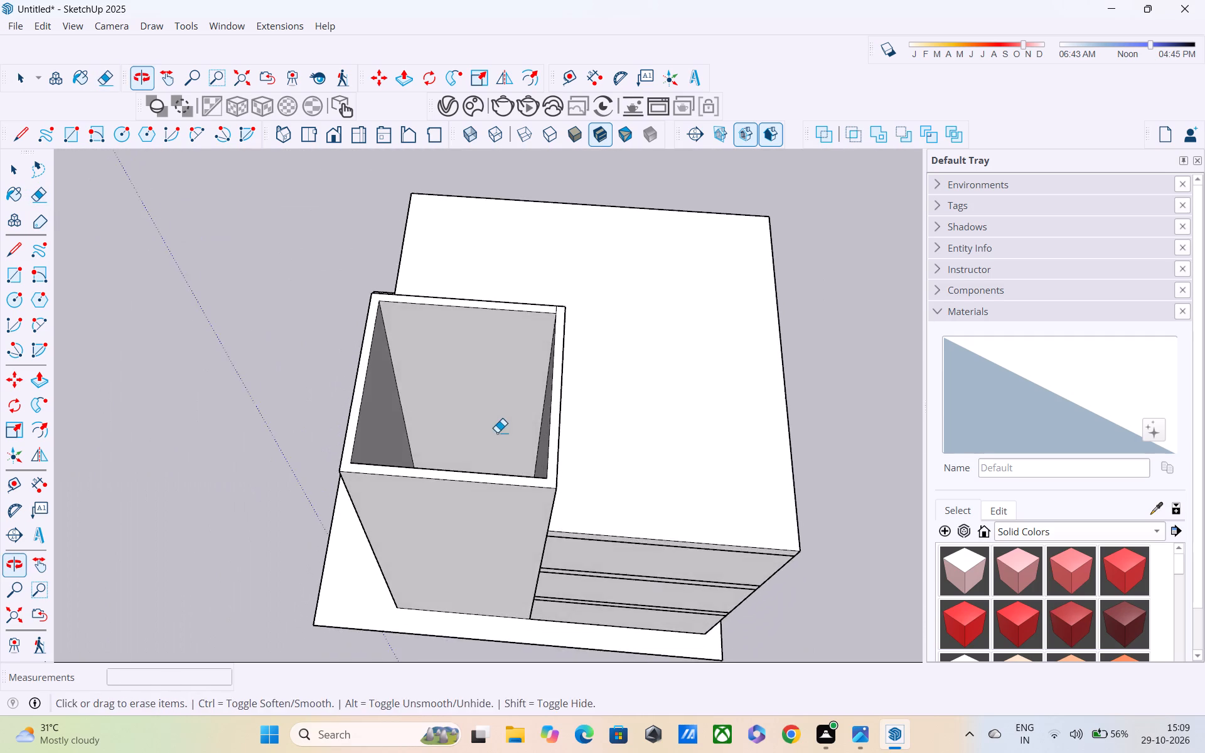
middle_drag(513, 476, 176, 557)
scroll(304, 447, up, 5)
middle_drag(316, 452, 337, 590)
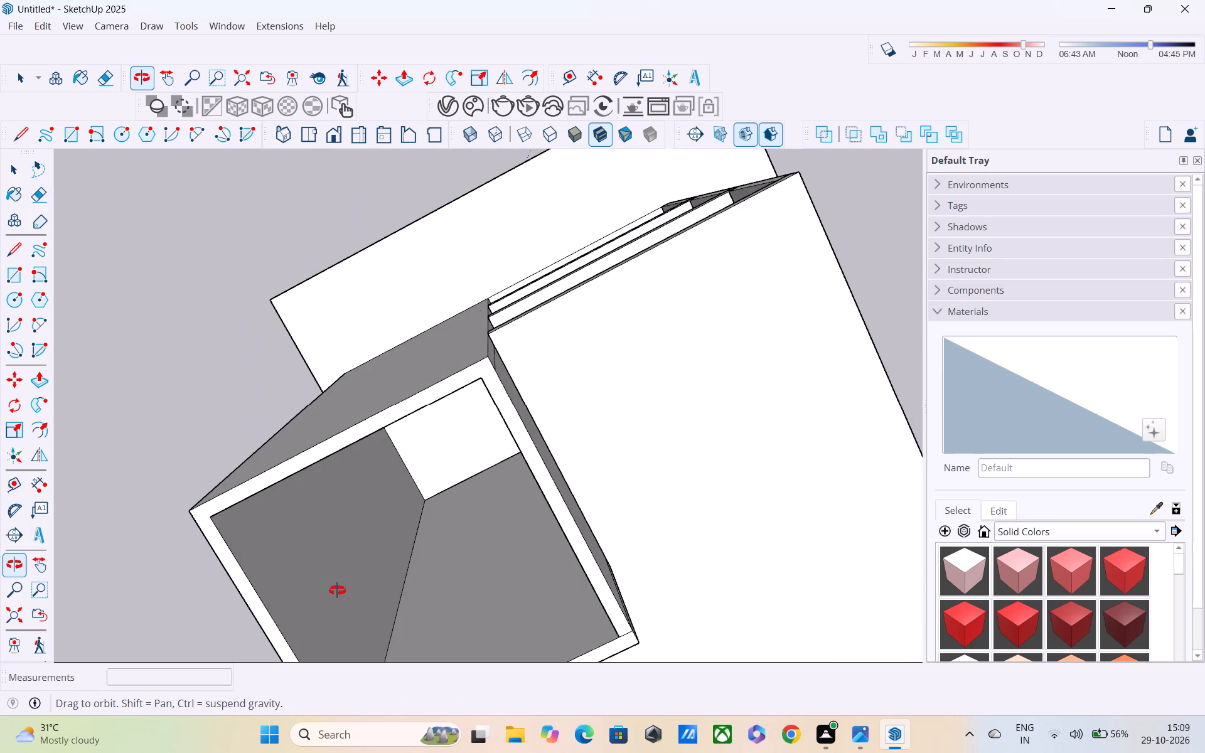
middle_drag(337, 590, 340, 580)
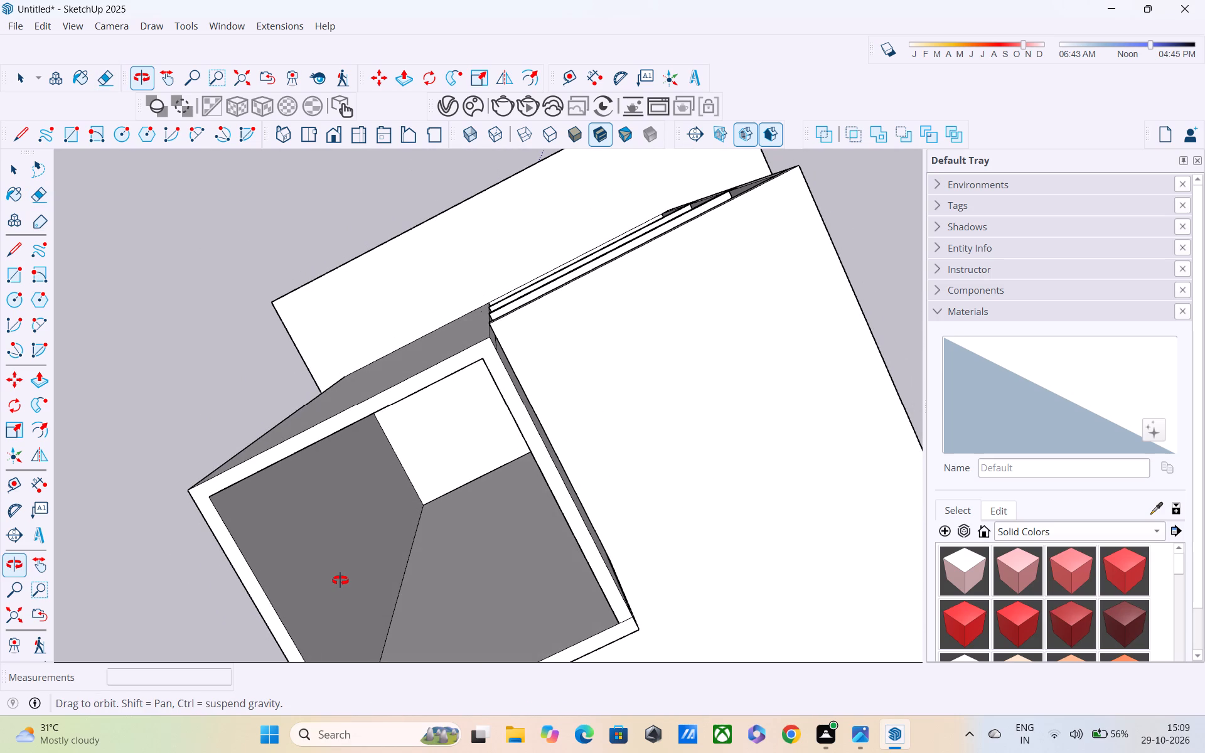
middle_drag(340, 580, 720, 491)
middle_drag(533, 506, 732, 500)
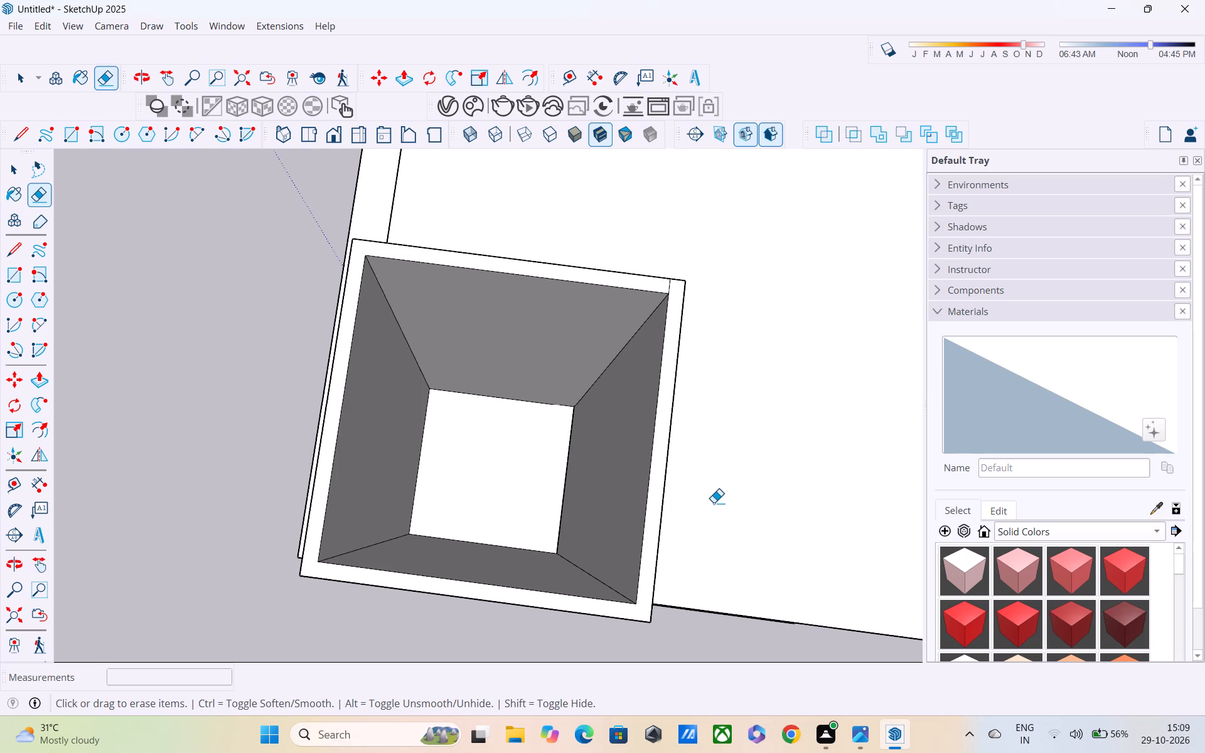
scroll(67, 712, down, 3)
middle_drag(269, 523, 530, 395)
scroll(538, 388, down, 2)
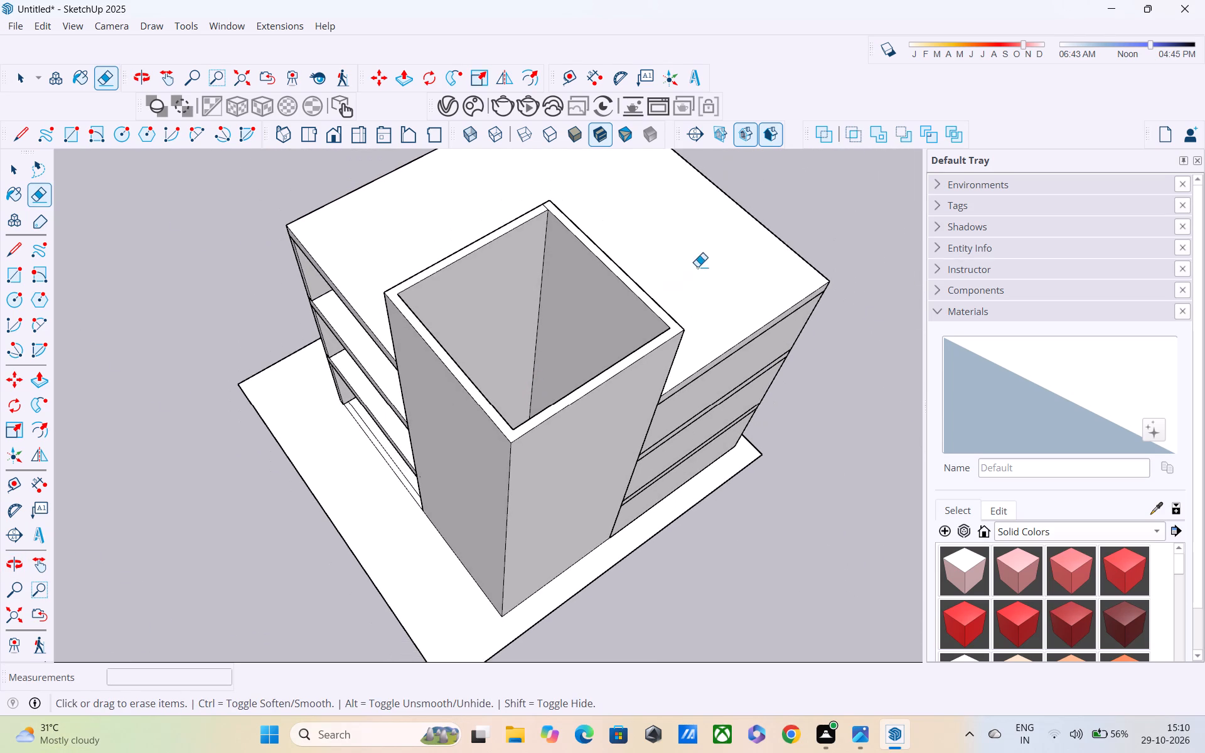
middle_drag(336, 443, 547, 324)
scroll(604, 303, down, 4)
middle_drag(589, 306, 594, 294)
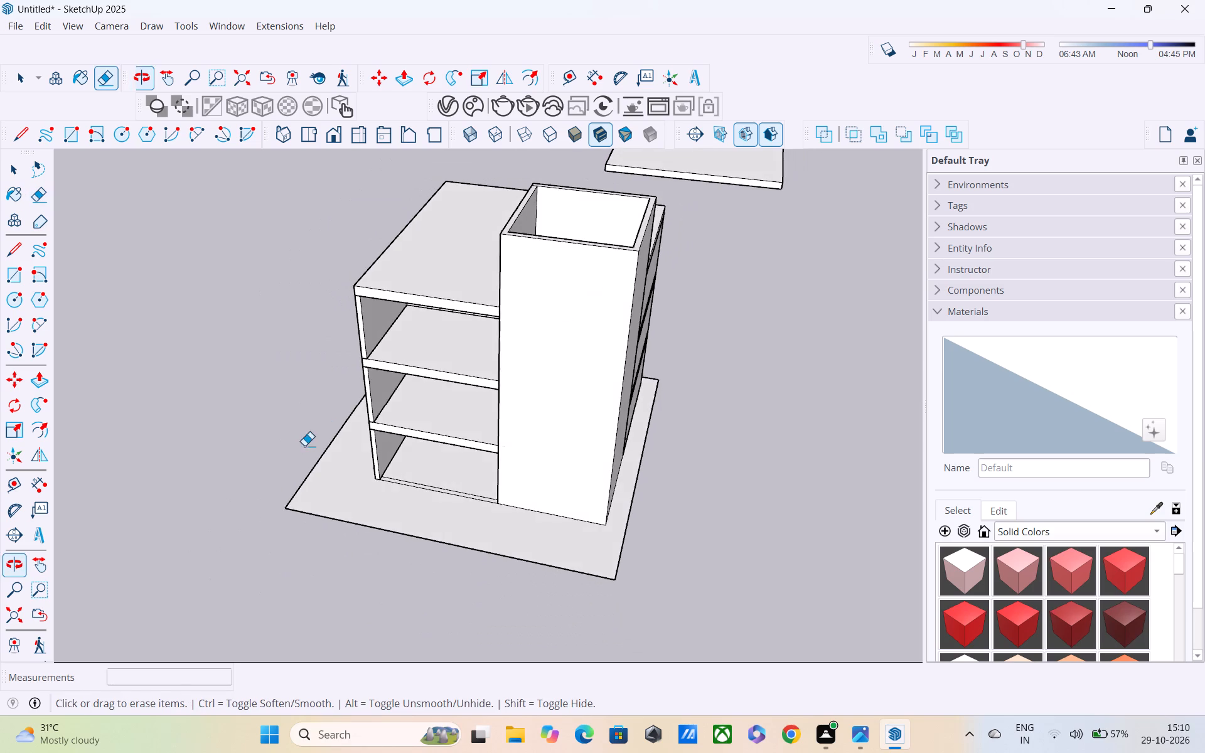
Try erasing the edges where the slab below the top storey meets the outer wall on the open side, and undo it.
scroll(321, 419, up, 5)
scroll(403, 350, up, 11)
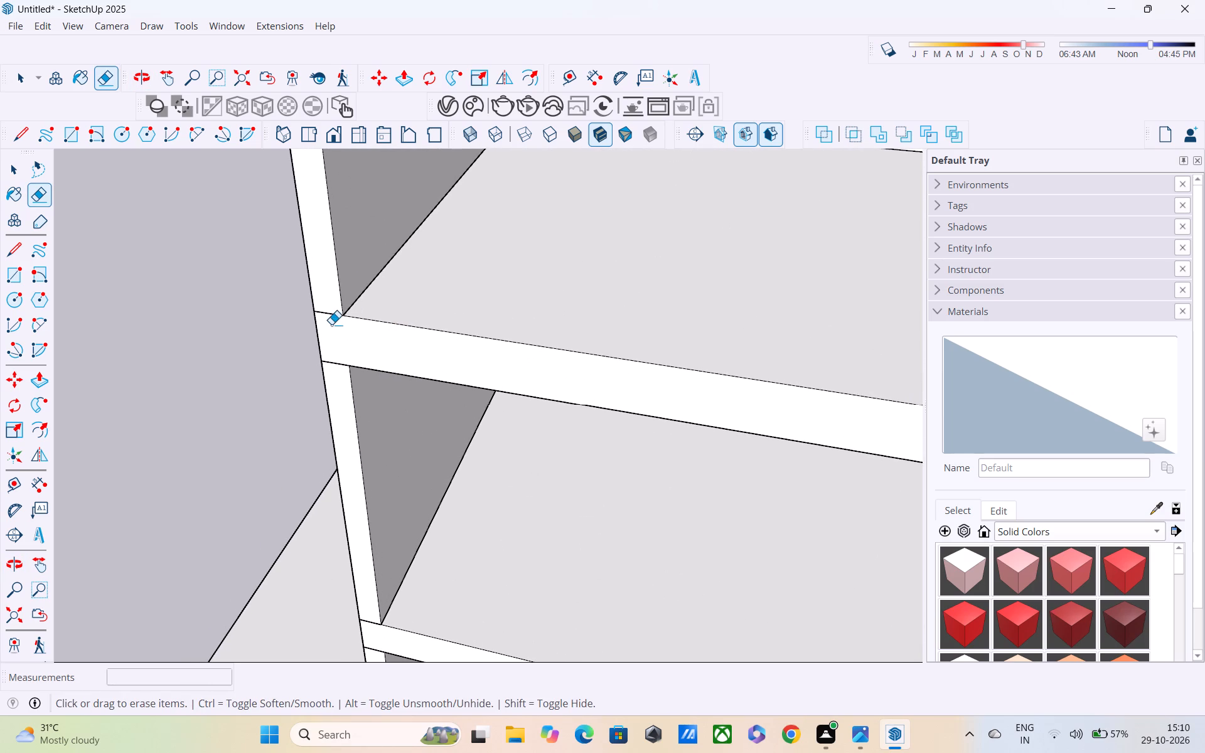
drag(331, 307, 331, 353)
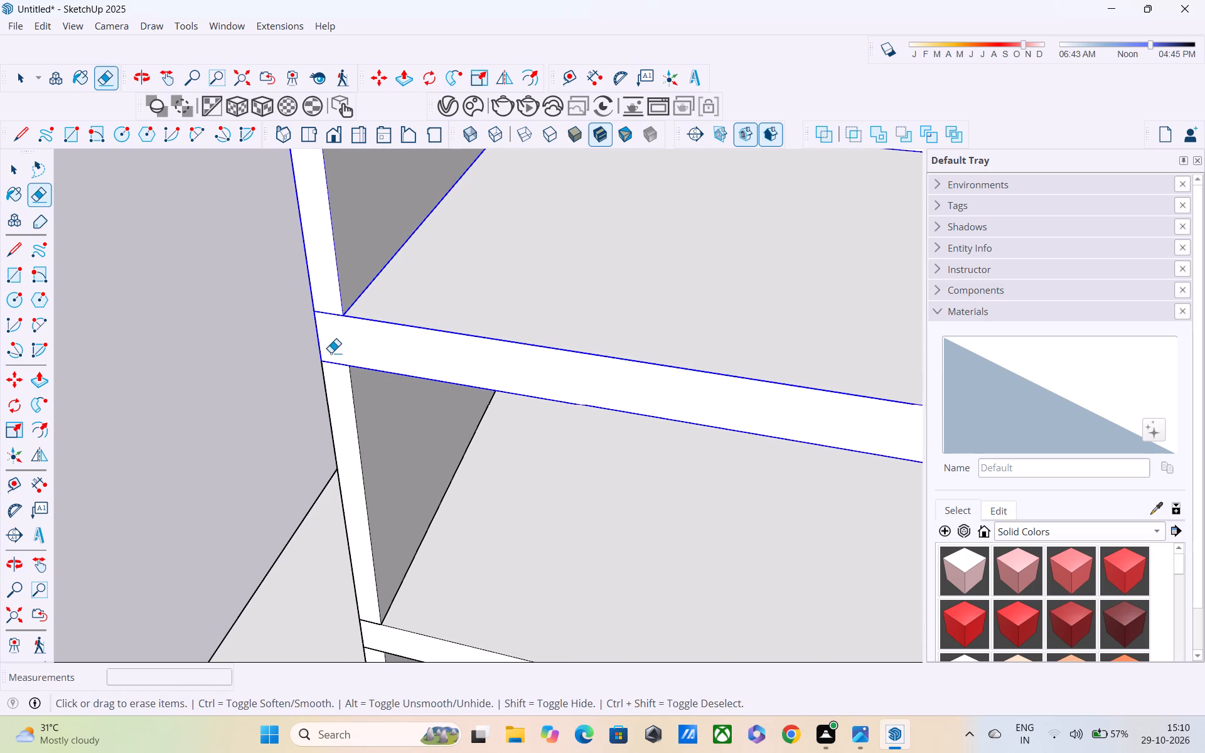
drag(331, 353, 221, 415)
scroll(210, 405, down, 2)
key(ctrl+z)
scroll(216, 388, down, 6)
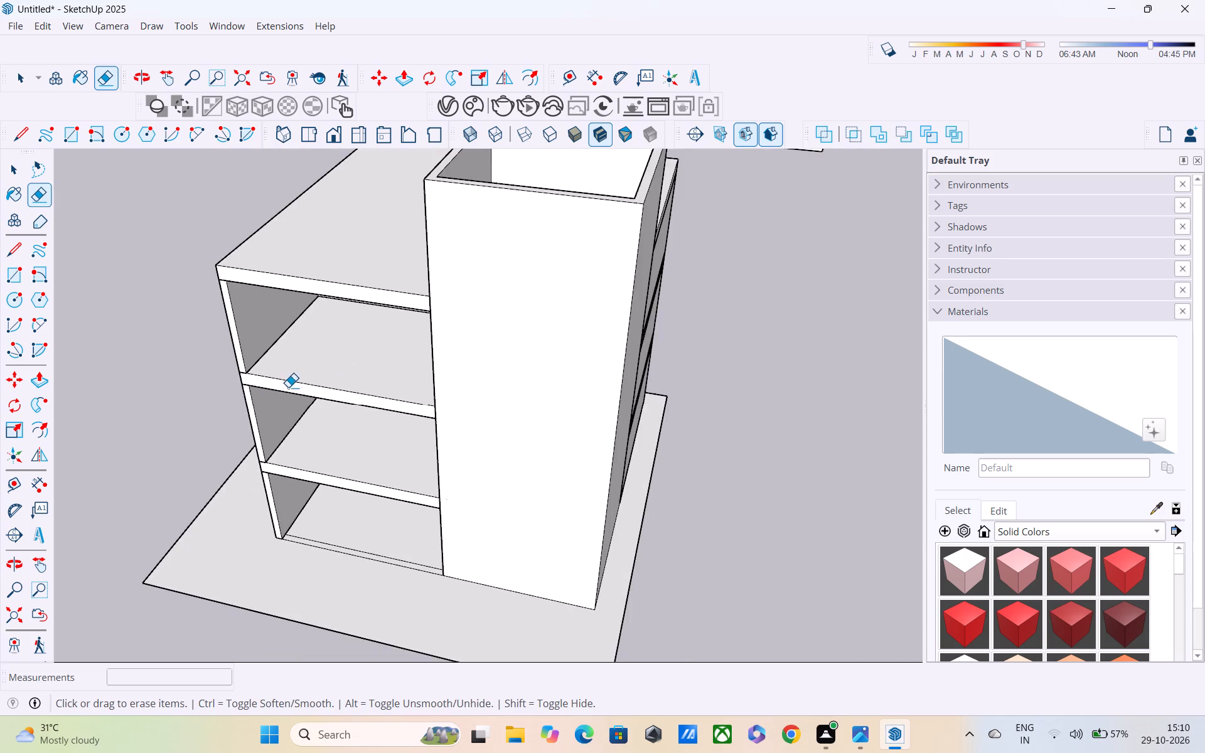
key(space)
Examine the tower's exterior, the open side's storeys and the undersides of the slabs from low viewpoints.
scroll(306, 380, down, 5)
middle_drag(479, 373, 486, 247)
scroll(486, 247, up, 1)
key(space)
middle_drag(667, 386, 568, 306)
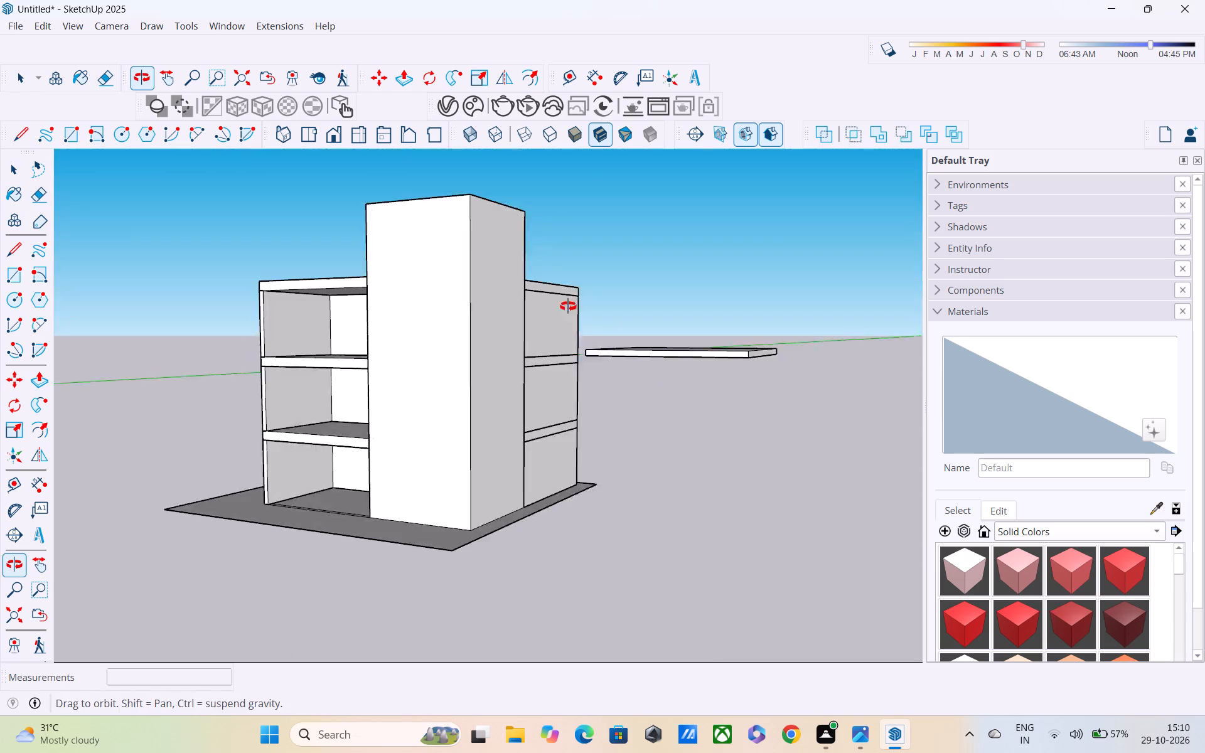
middle_drag(568, 306, 562, 301)
scroll(561, 334, up, 3)
shift+middle_drag(556, 338, 543, 252)
scroll(539, 262, up, 1)
scroll(538, 263, down, 1)
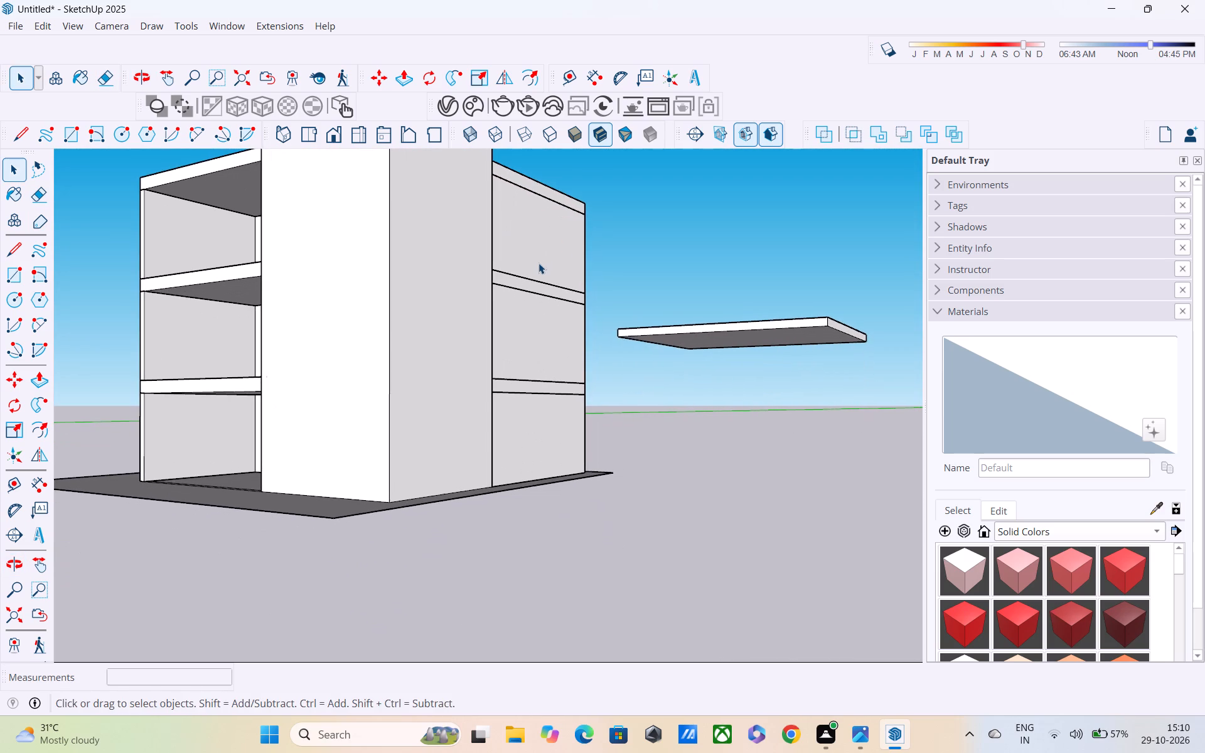
middle_drag(493, 290, 720, 333)
ctrl+middle_drag(461, 479, 510, 323)
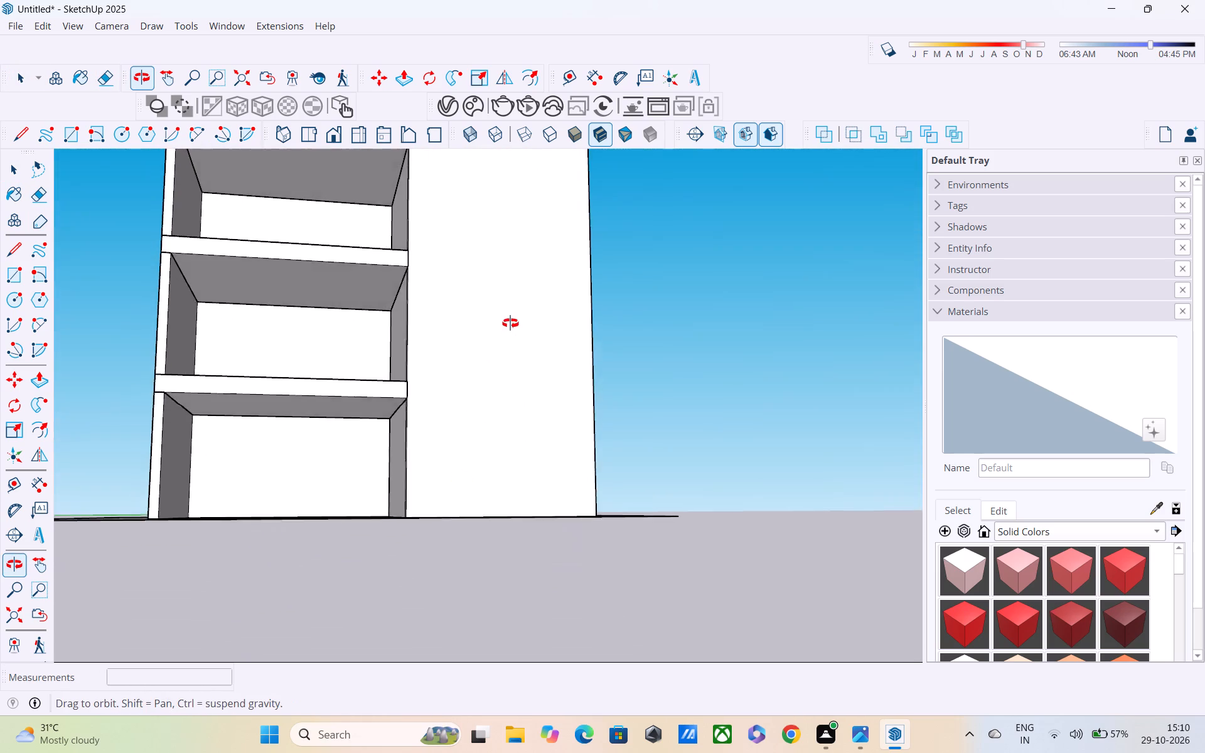
ctrl+middle_drag(510, 323, 506, 340)
middle_drag(493, 361, 237, 431)
Examine the foot of the ground storey's outer wall and the two thin floor lines along the open side.
scroll(247, 440, up, 3)
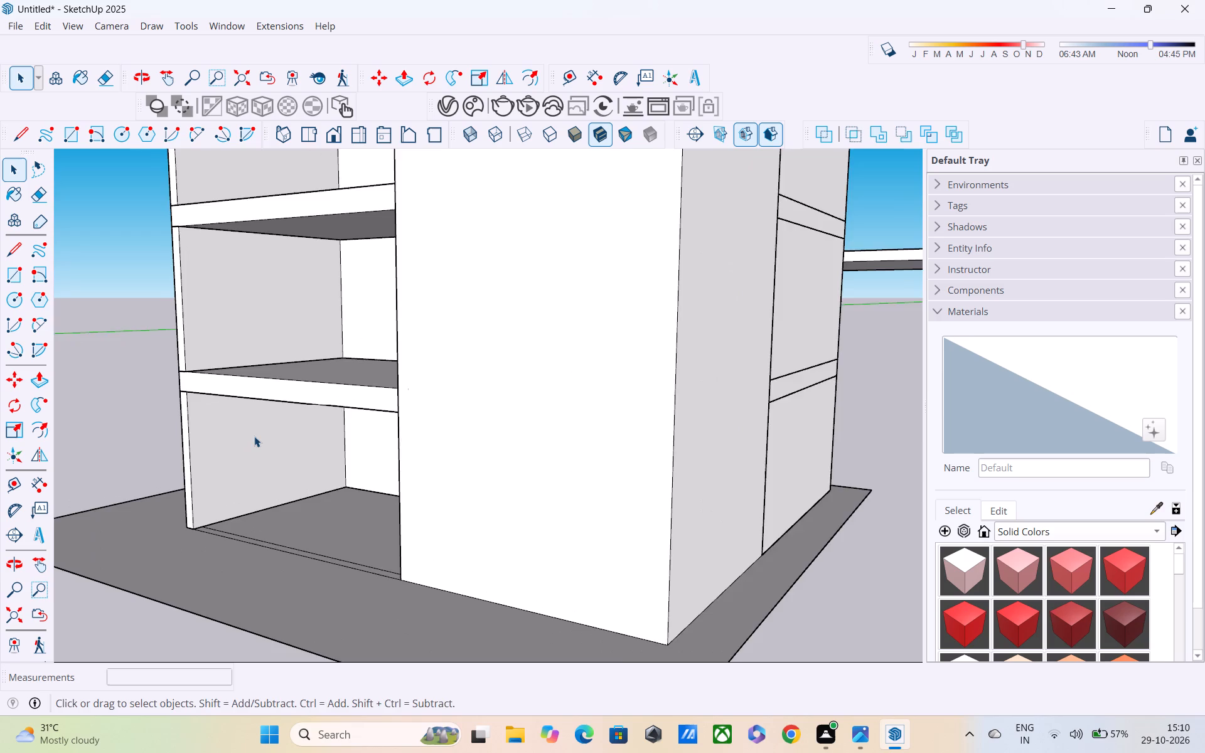
scroll(254, 436, up, 2)
middle_drag(258, 435, 267, 384)
scroll(268, 383, up, 4)
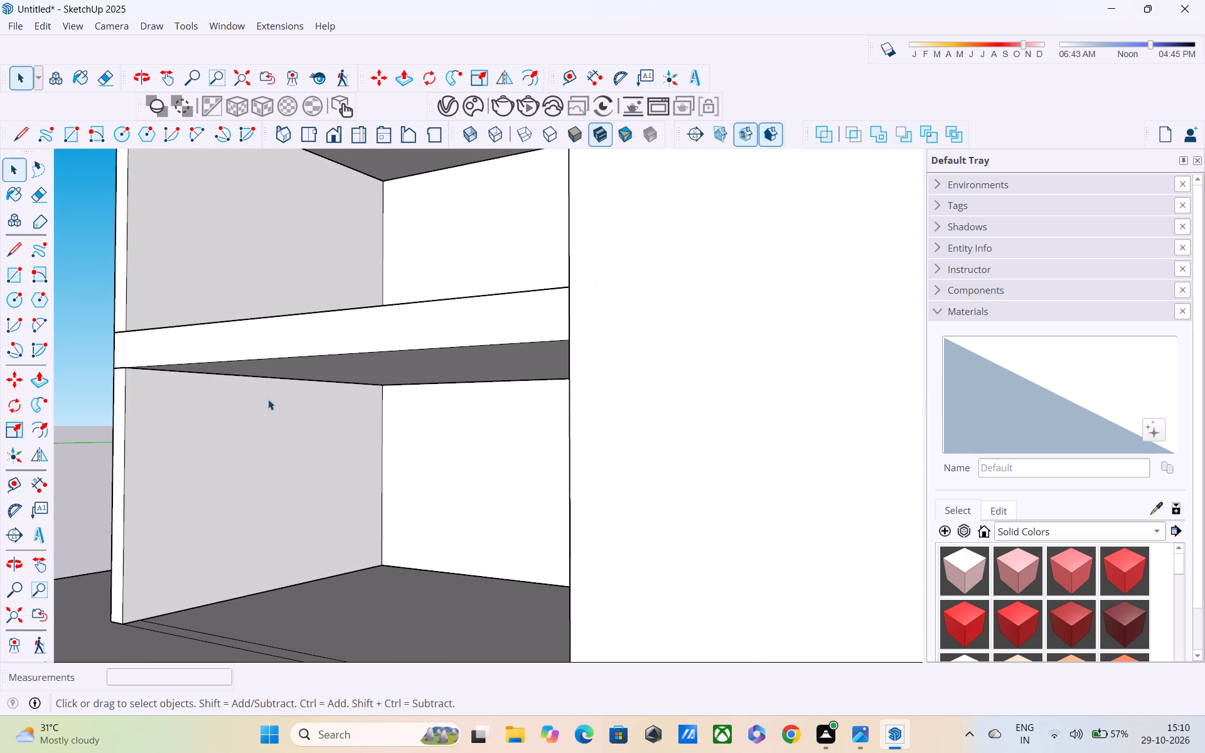
key(l)
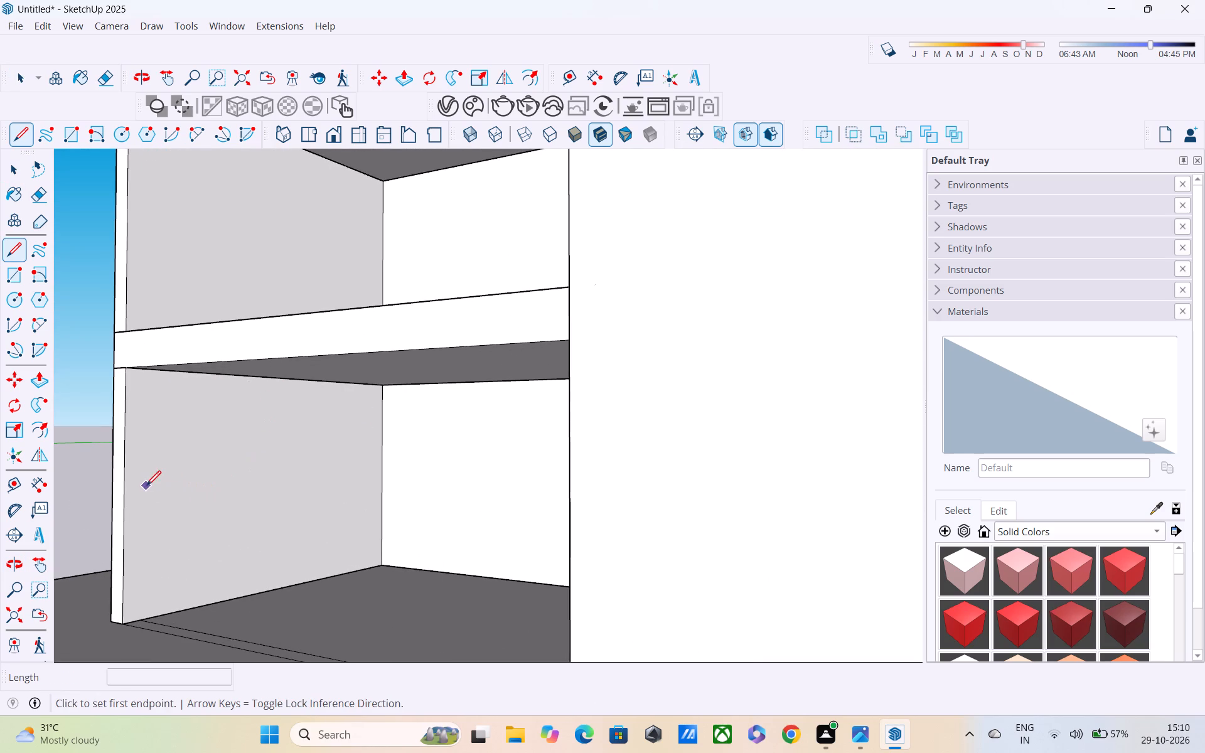
shift+middle_drag(177, 552, 264, 486)
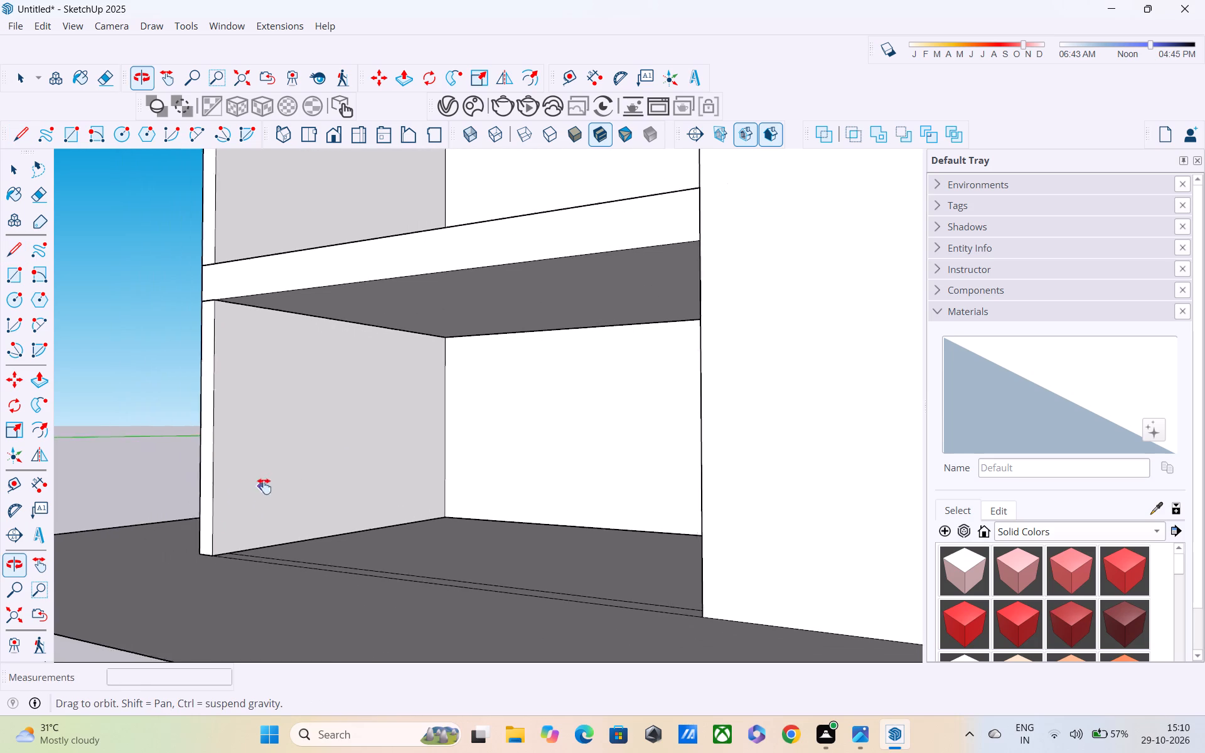
shift+middle_drag(264, 486, 290, 477)
scroll(295, 478, down, 1)
middle_drag(304, 502, 251, 557)
scroll(276, 528, up, 3)
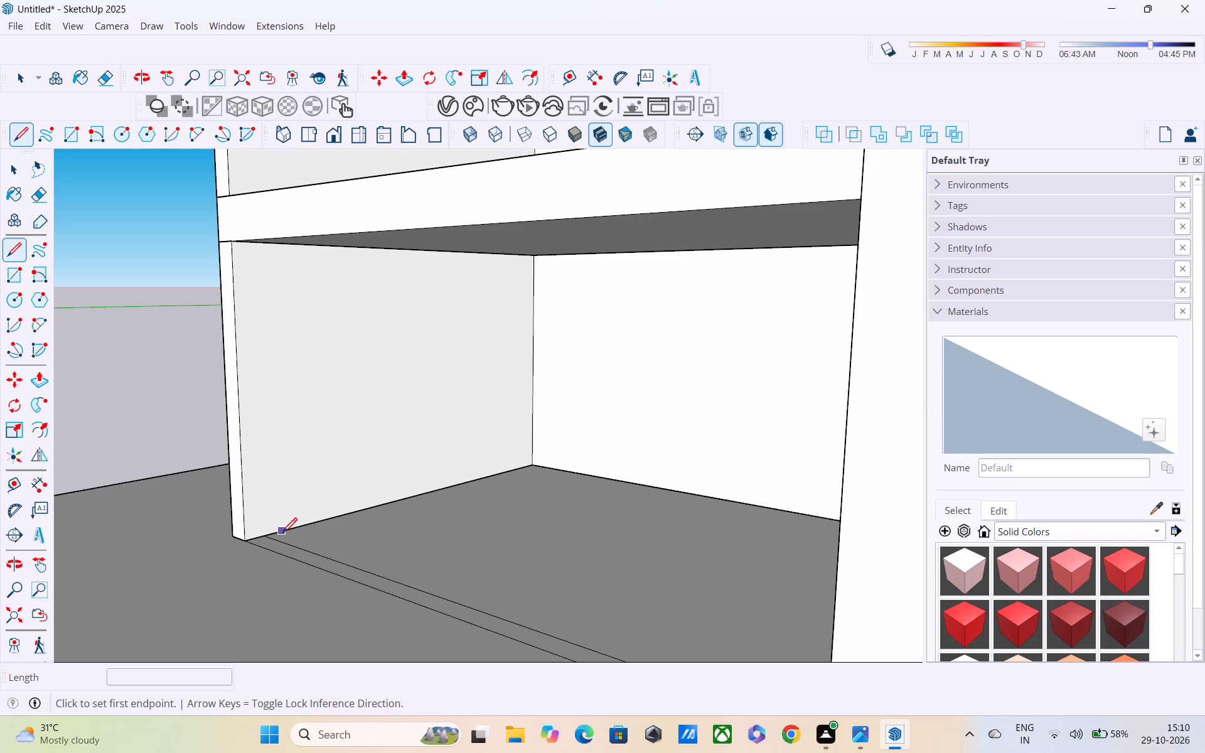
scroll(282, 534, up, 1)
middle_drag(326, 526, 206, 560)
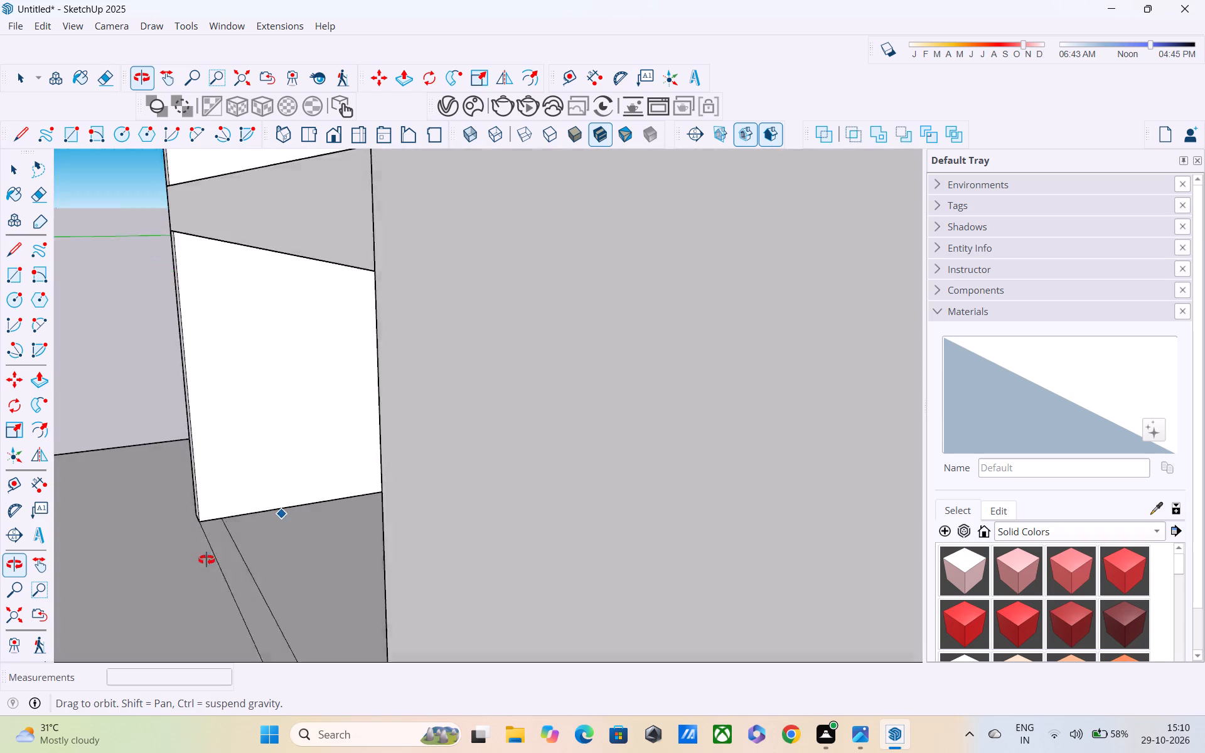
middle_drag(206, 560, 238, 566)
scroll(232, 527, up, 3)
middle_drag(225, 501, 198, 453)
scroll(259, 515, up, 4)
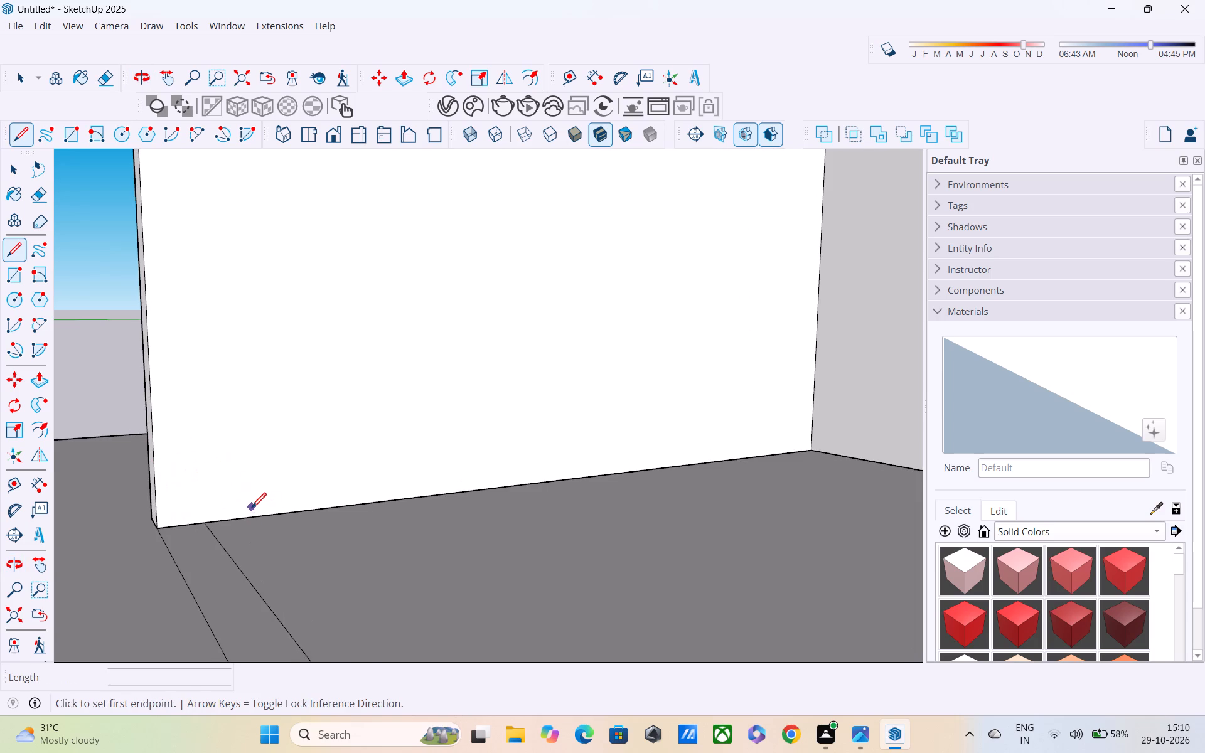
scroll(252, 509, up, 1)
shift+middle_drag(240, 520, 256, 541)
shift+scroll(244, 525, down, 1)
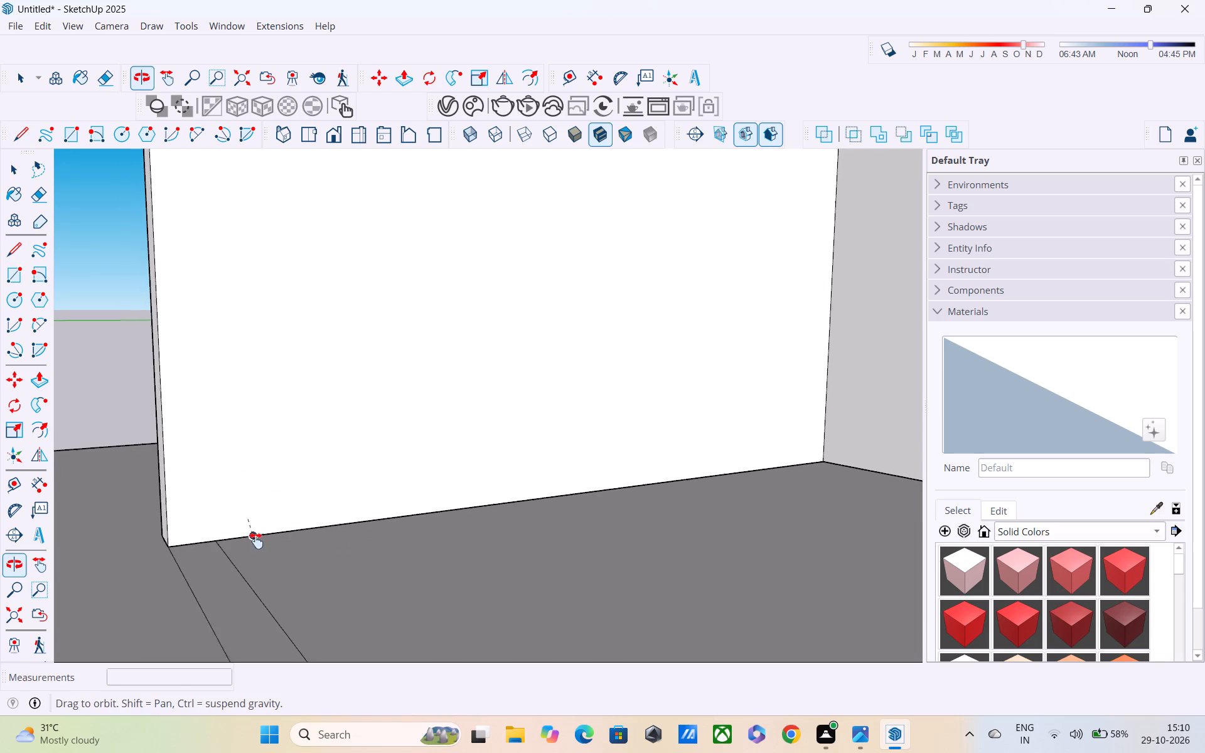
shift+middle_drag(256, 541, 284, 572)
middle_drag(291, 544, 265, 577)
scroll(269, 572, up, 2)
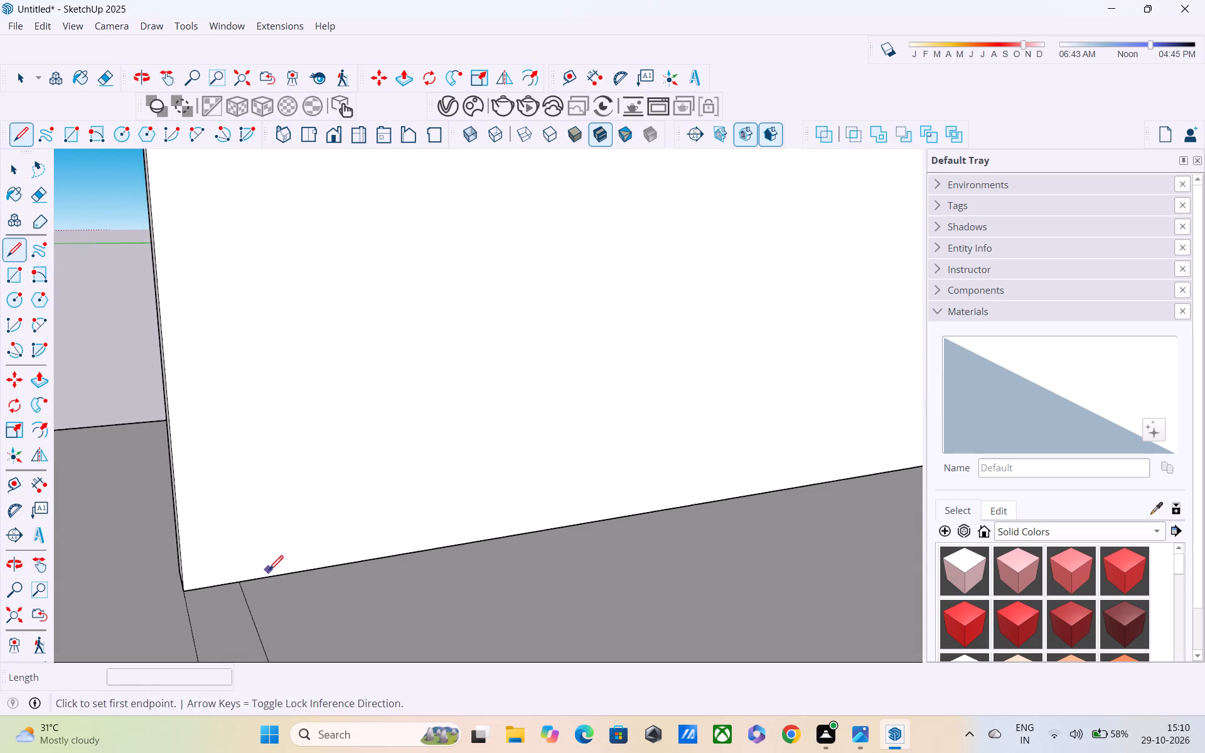
scroll(269, 572, up, 1)
scroll(269, 572, down, 1)
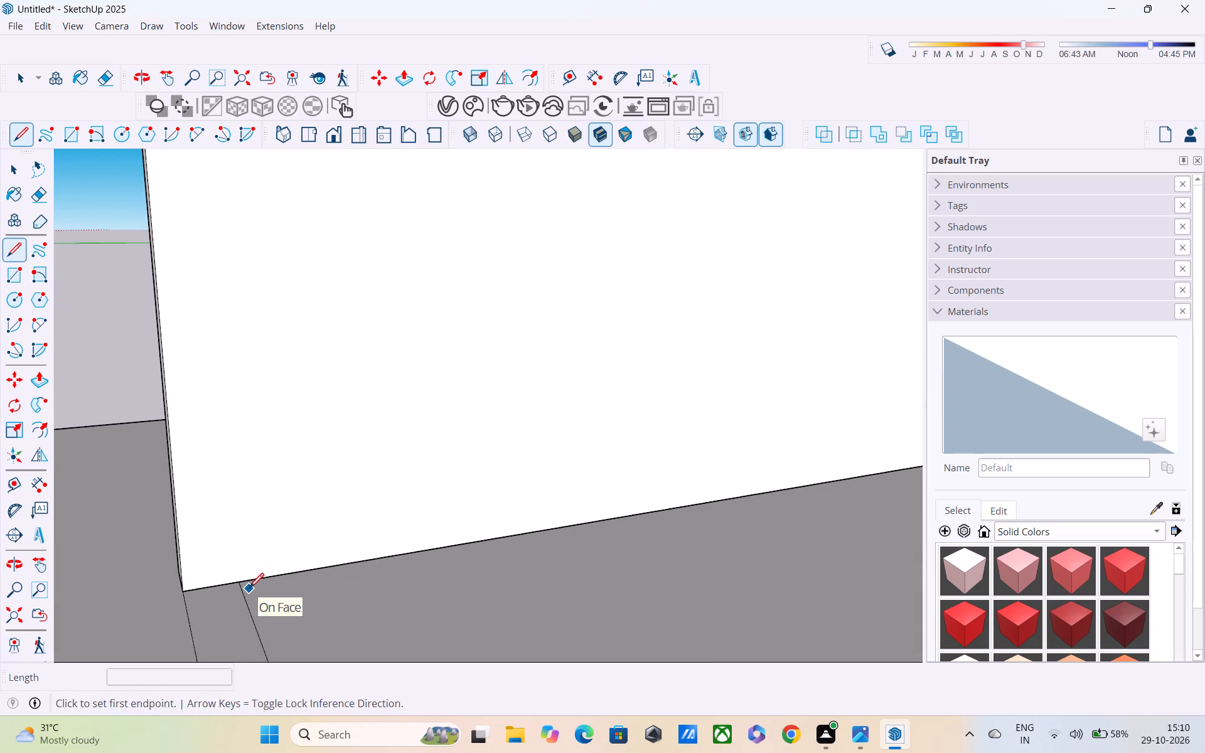
Erase the two parallel stray lines running across the ground storey's floor from the outer wall's end on the open side.
key(space)
text(E)
scroll(255, 617, down, 4)
shift+middle_drag(255, 616, 263, 483)
drag(306, 505, 259, 599)
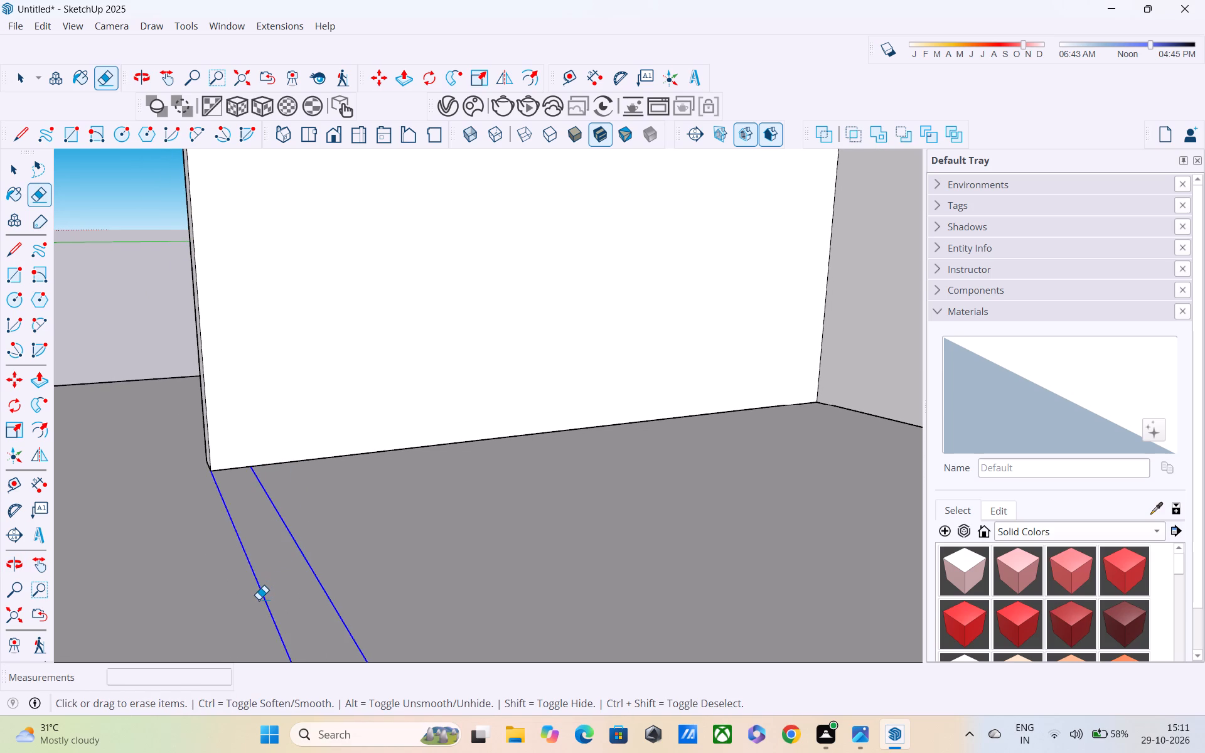
Examine the ground storey's floor, the corner tower and the whole building from several sides for remaining stray edges.
scroll(257, 599, down, 5)
middle_drag(255, 601, 327, 597)
scroll(330, 593, up, 1)
scroll(333, 585, down, 10)
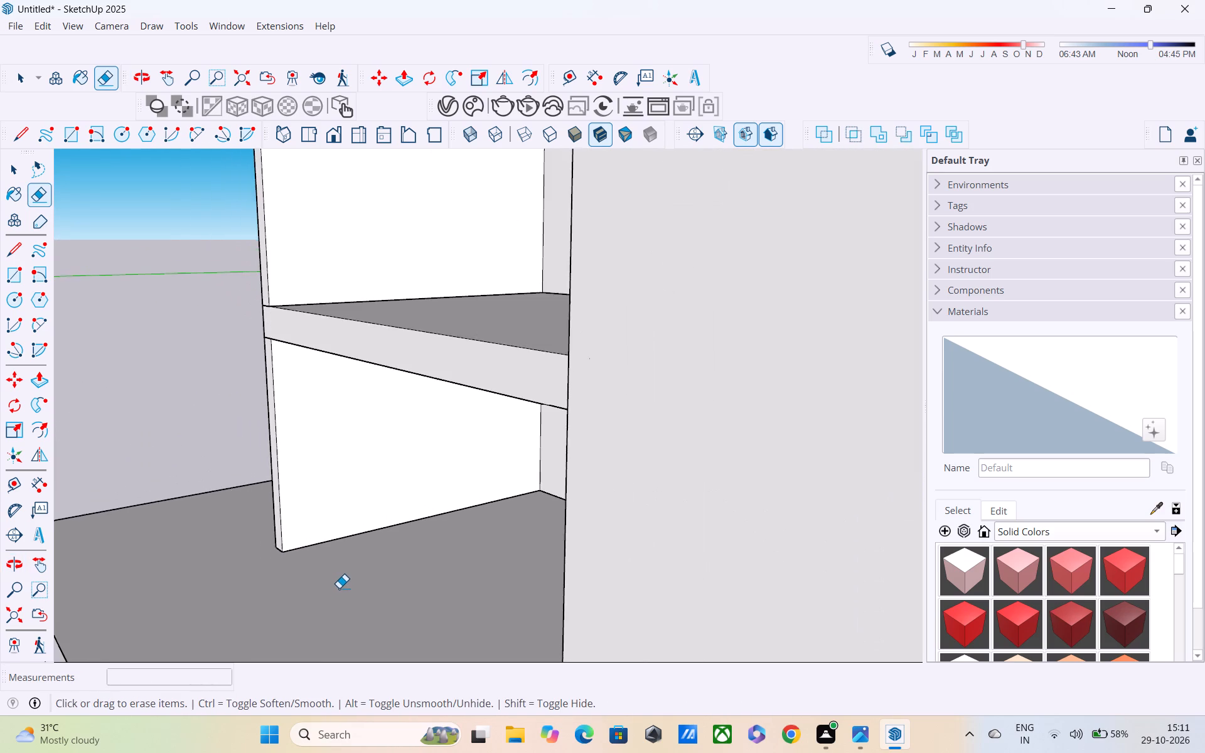
scroll(339, 588, down, 1)
shift+middle_drag(338, 582, 286, 472)
scroll(283, 466, down, 6)
middle_drag(317, 503, 600, 545)
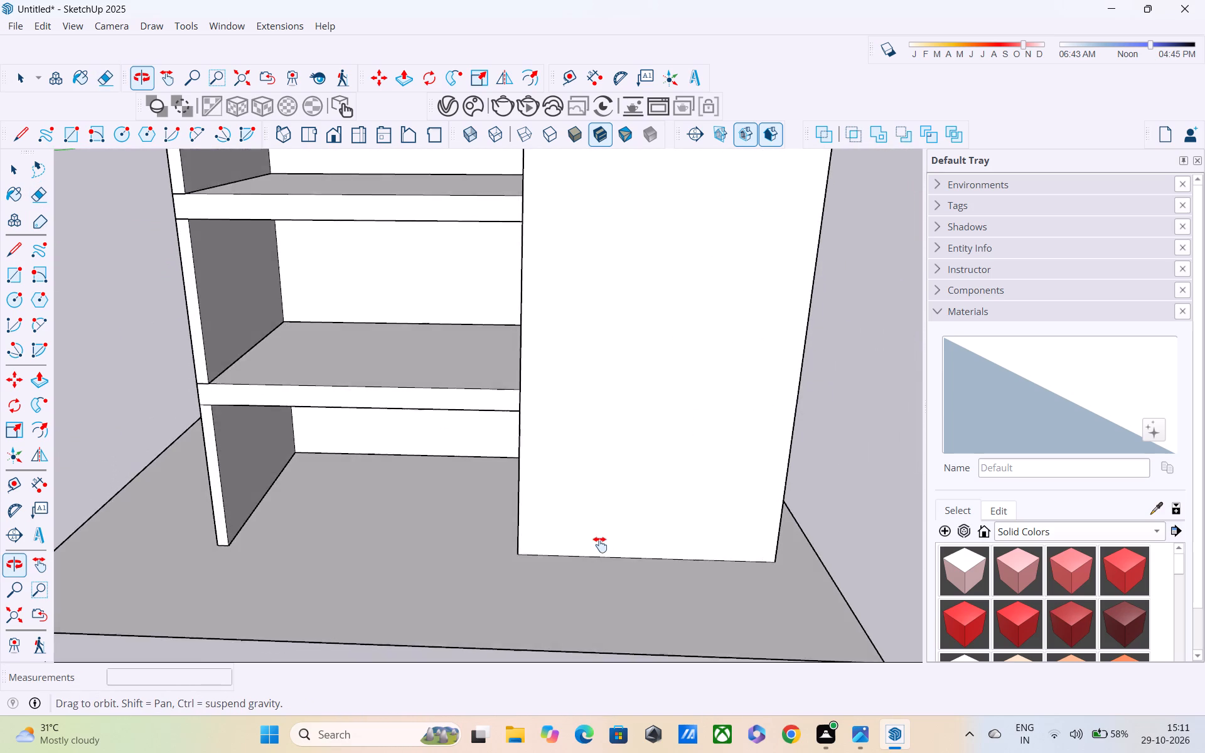
middle_drag(600, 545, 605, 601)
scroll(566, 515, down, 6)
scroll(566, 515, up, 1)
shift+middle_drag(566, 515, 567, 676)
middle_drag(616, 530, 581, 389)
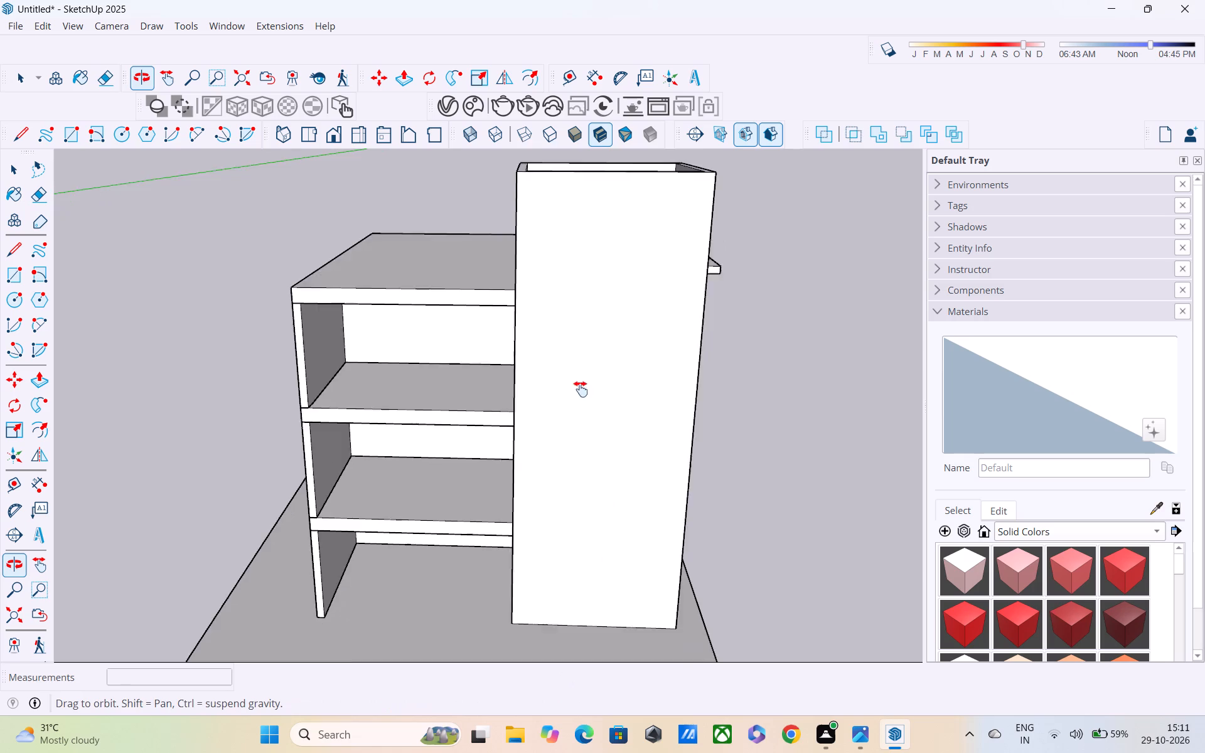
middle_drag(581, 389, 568, 353)
middle_drag(570, 380, 339, 363)
scroll(339, 363, down, 5)
middle_drag(355, 390, 429, 384)
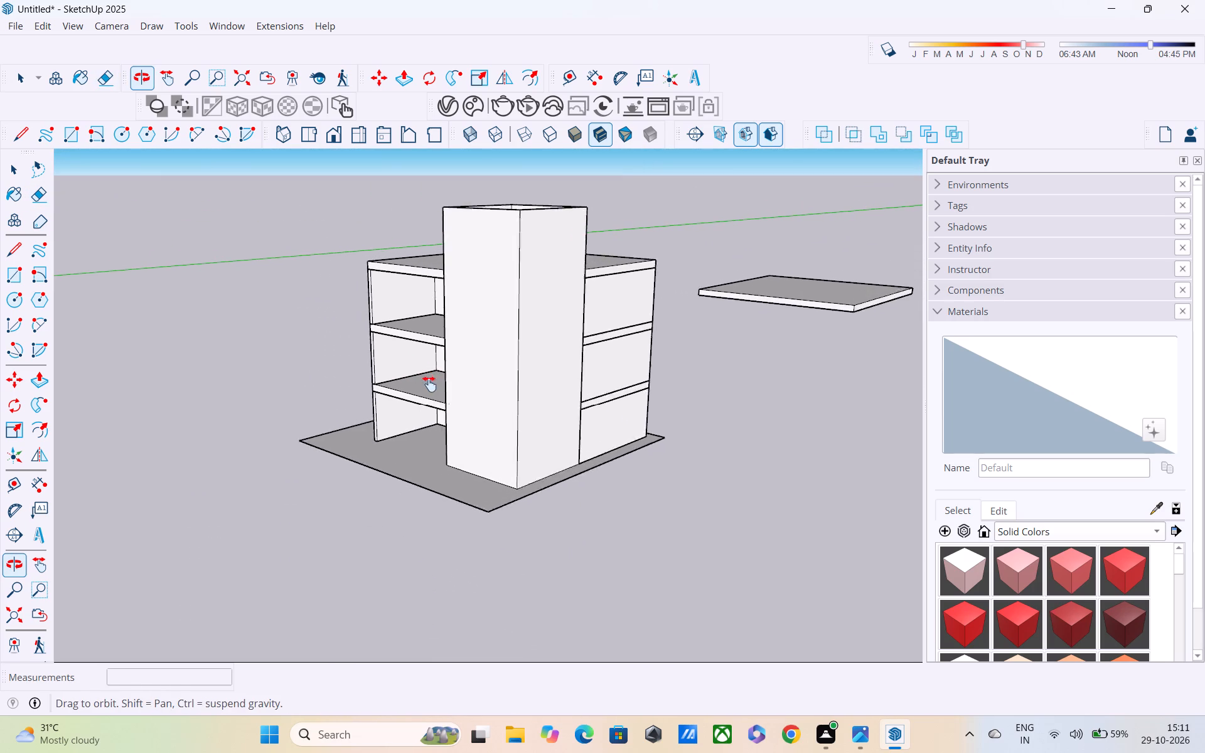
middle_drag(429, 384, 435, 392)
key(space)
click(297, 325)
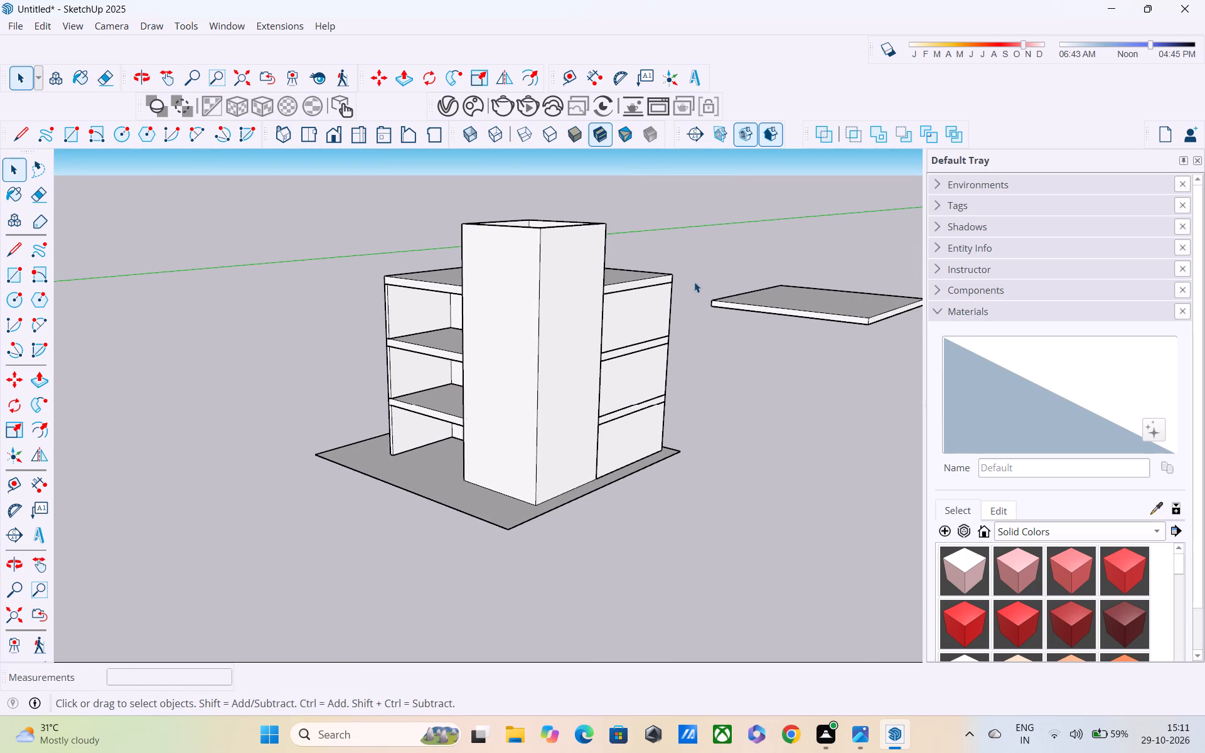
scroll(441, 321, up, 5)
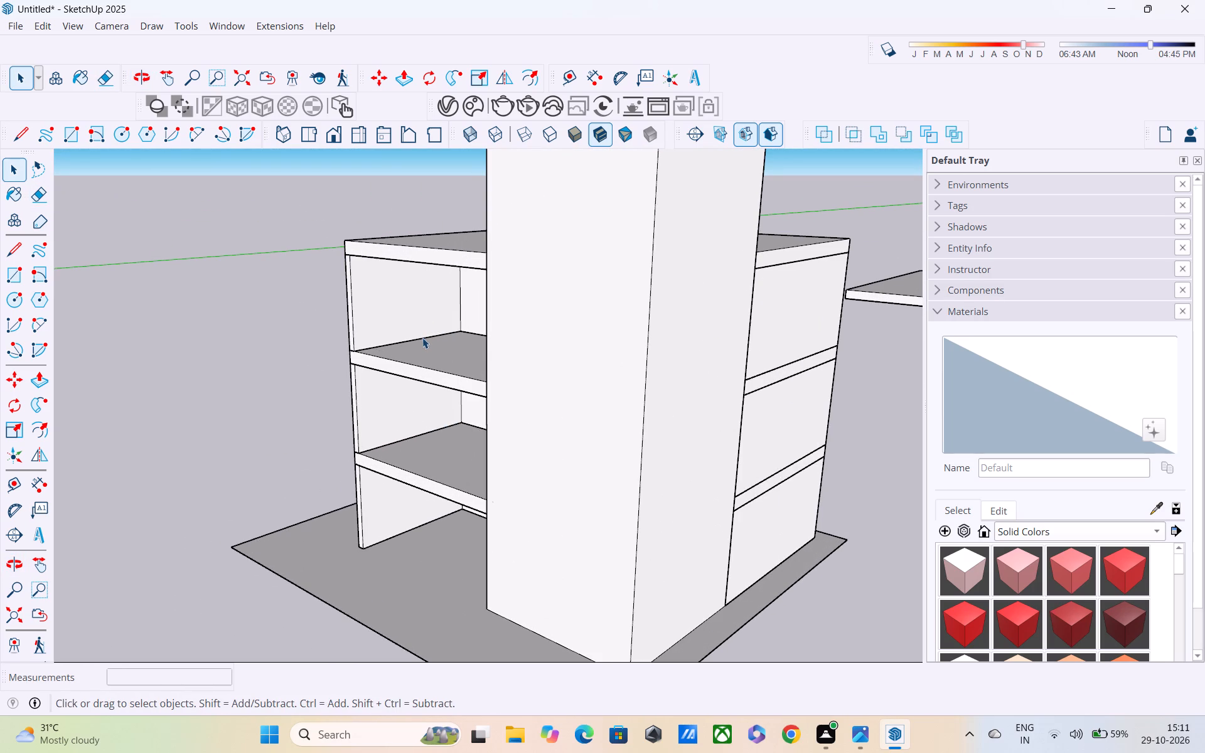
Examine the open side's storeys and slab edges from above and at eye level, and the base plate from below.
scroll(422, 338, down, 2)
shift+middle_drag(422, 356, 471, 476)
middle_drag(471, 476, 416, 387)
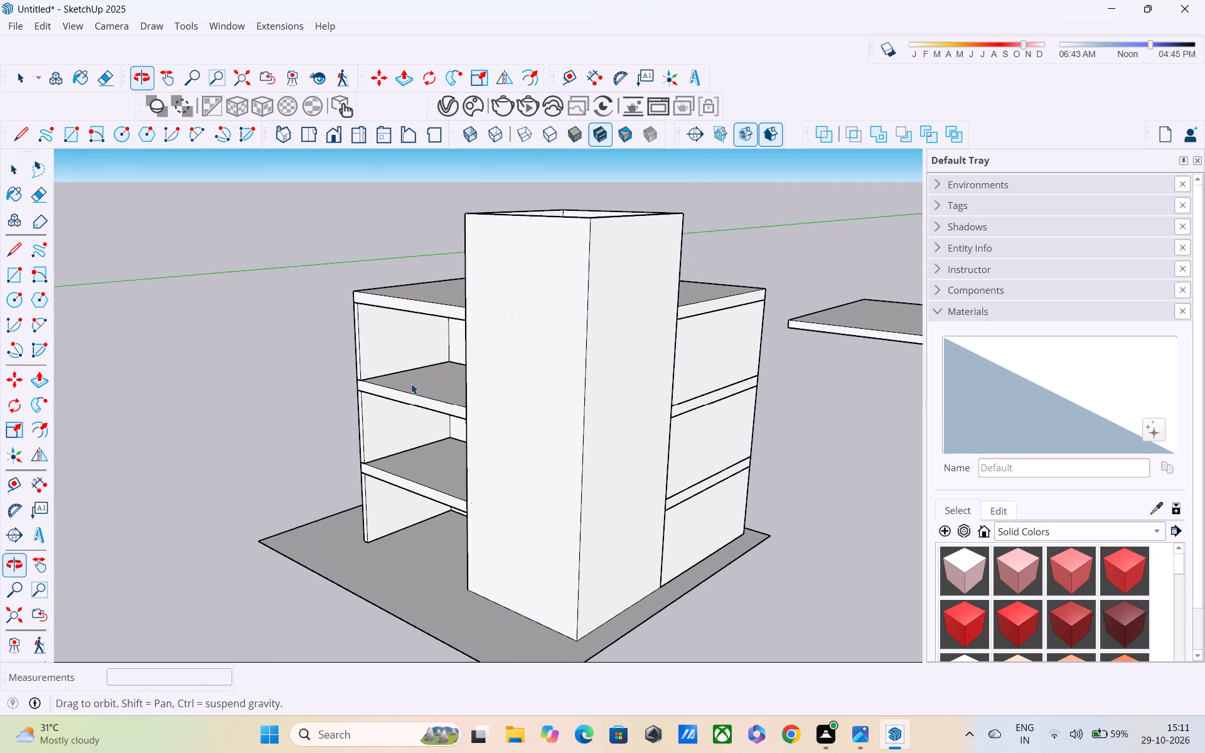
scroll(408, 383, down, 3)
middle_drag(407, 393, 517, 373)
scroll(423, 397, up, 4)
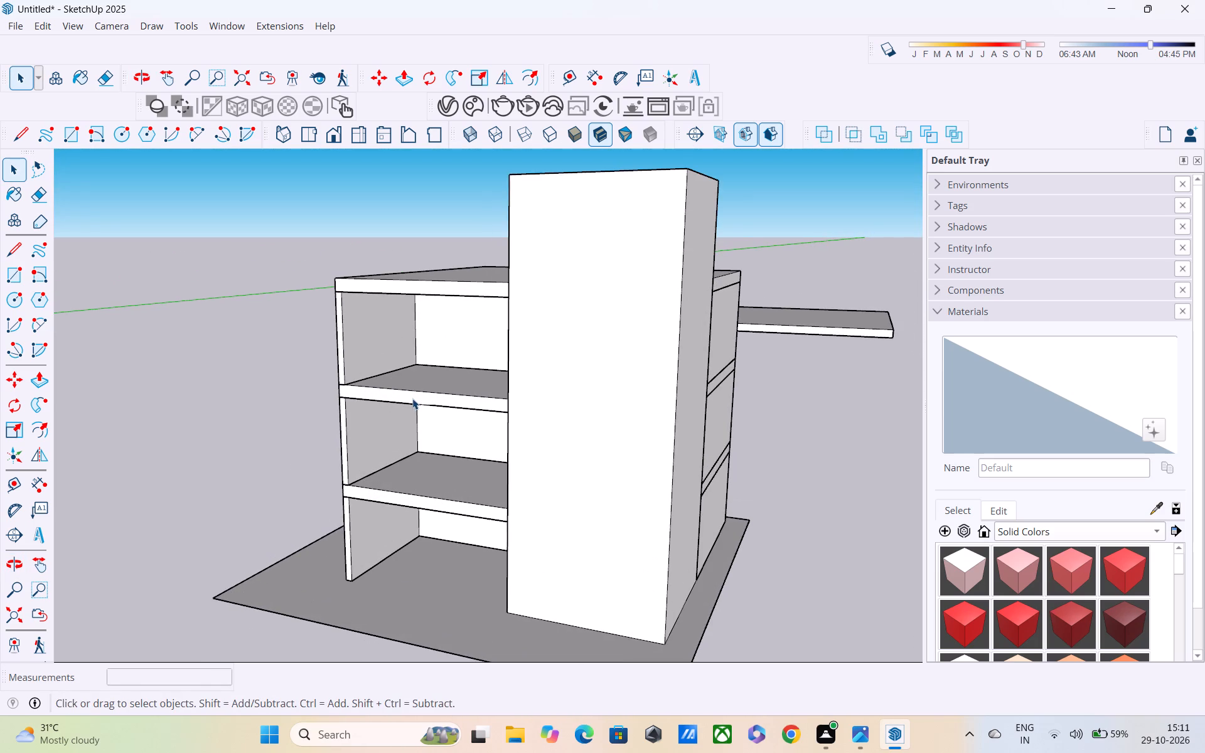
scroll(412, 398, down, 2)
scroll(373, 486, up, 3)
middle_drag(364, 473, 375, 462)
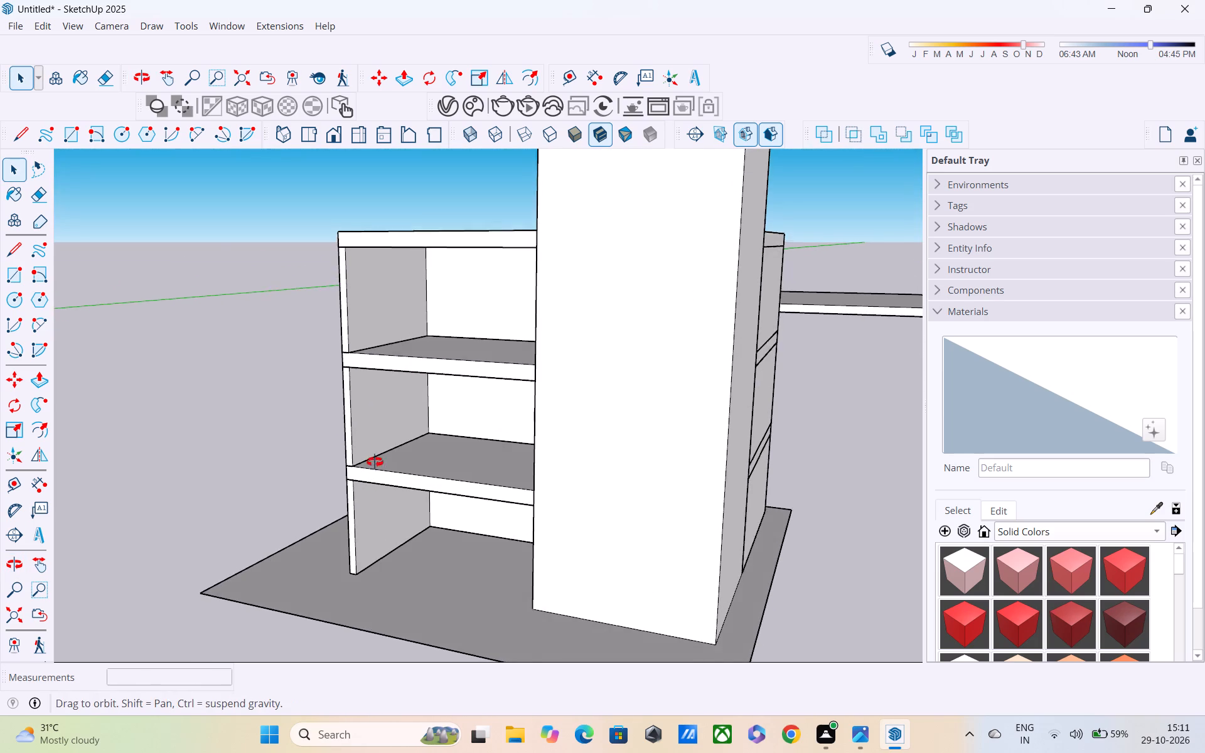
middle_drag(375, 462, 533, 289)
middle_drag(520, 328, 456, 260)
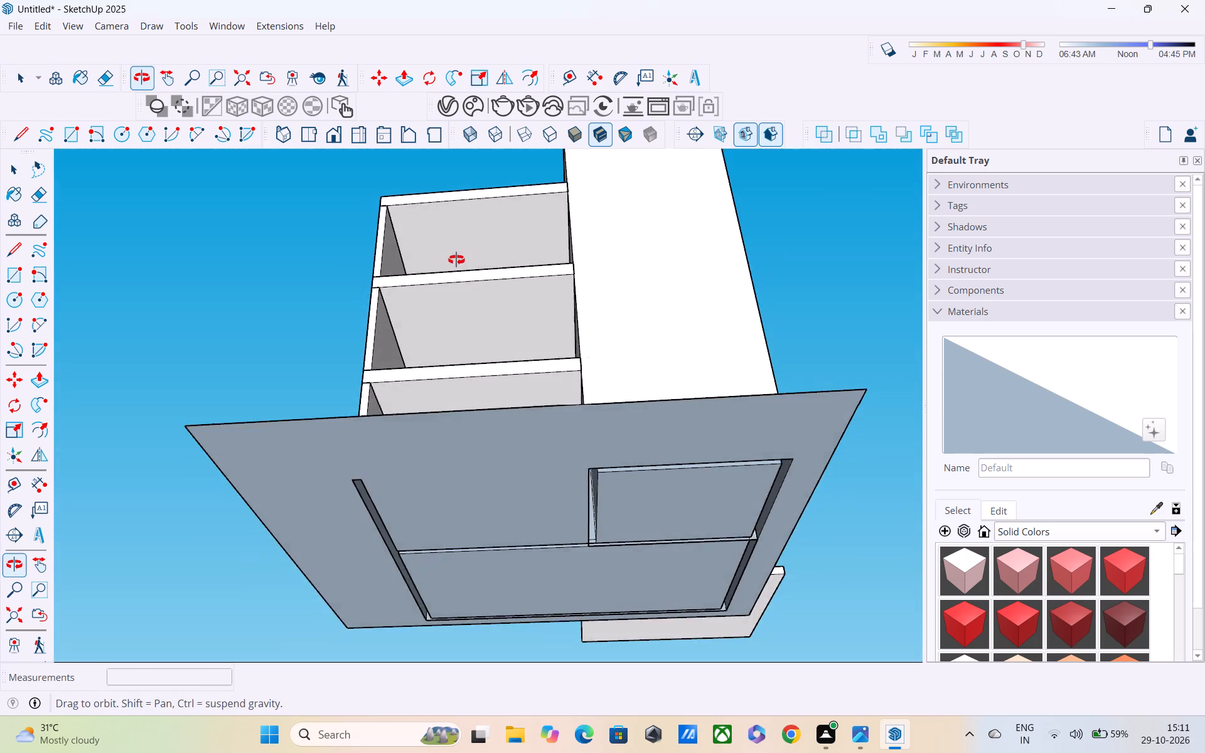
middle_drag(456, 260, 444, 333)
scroll(444, 332, down, 3)
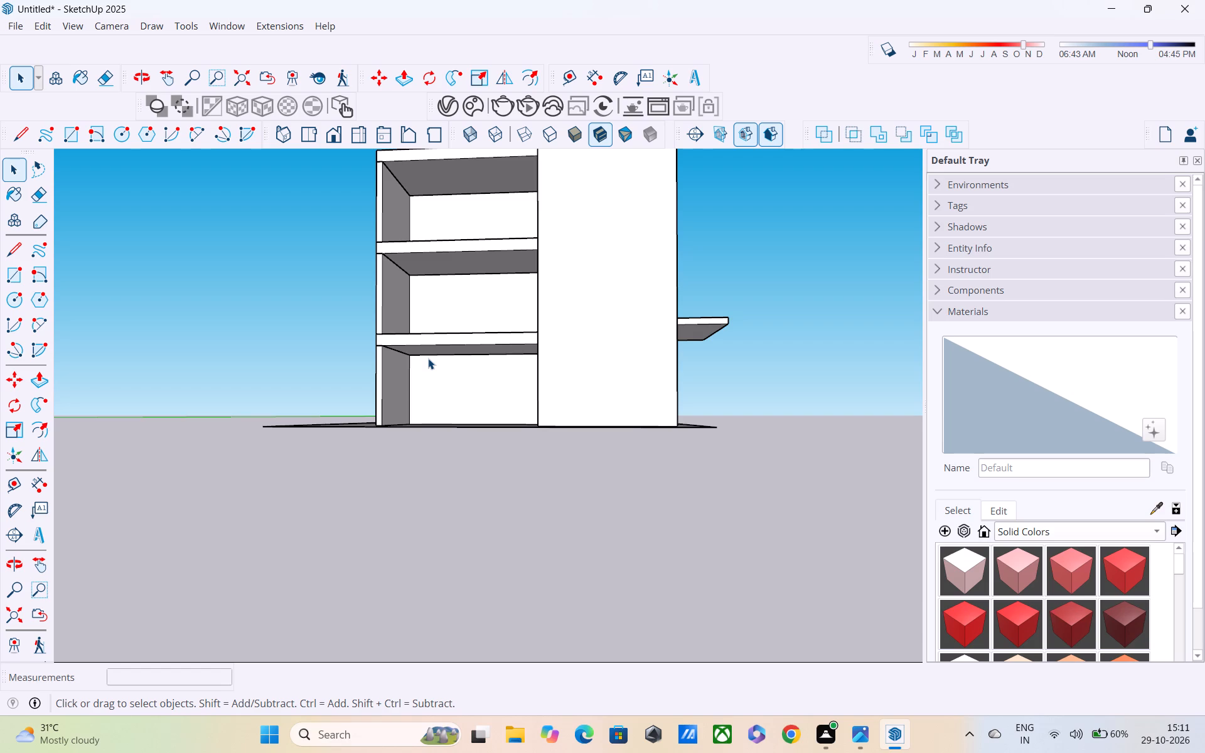
middle_drag(429, 356, 438, 453)
scroll(438, 438, up, 3)
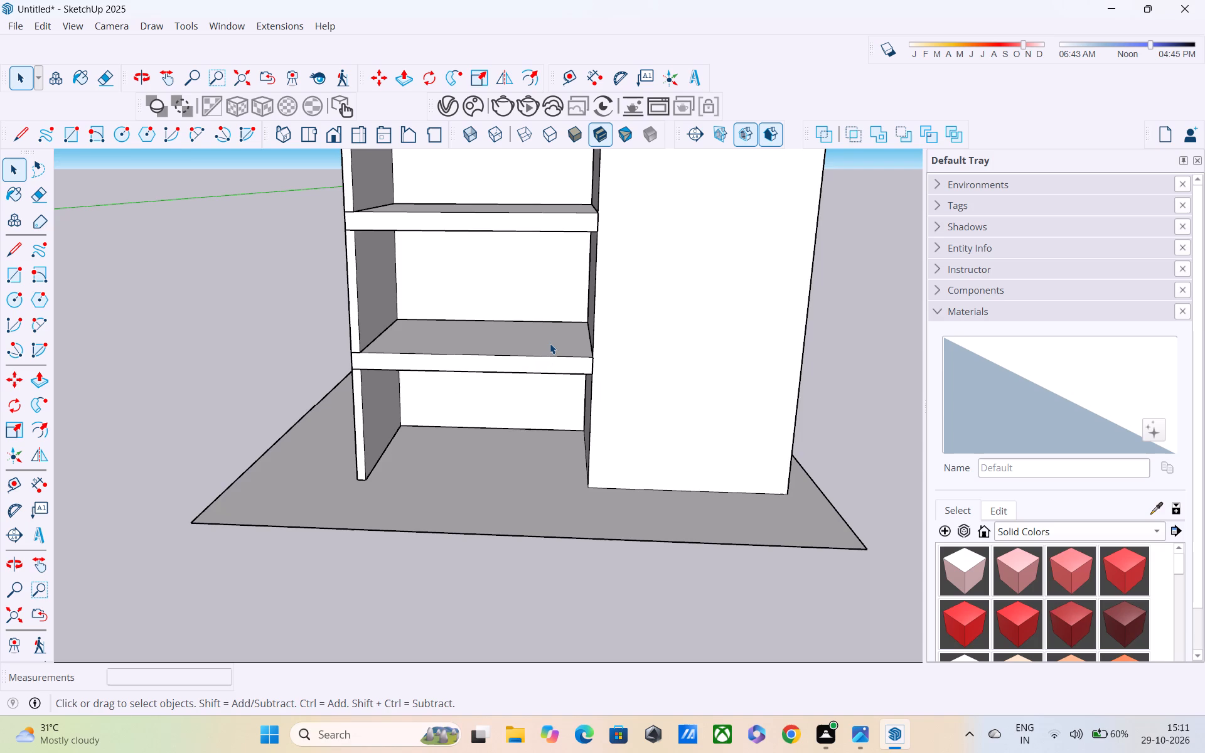
shift+middle_drag(550, 343, 570, 395)
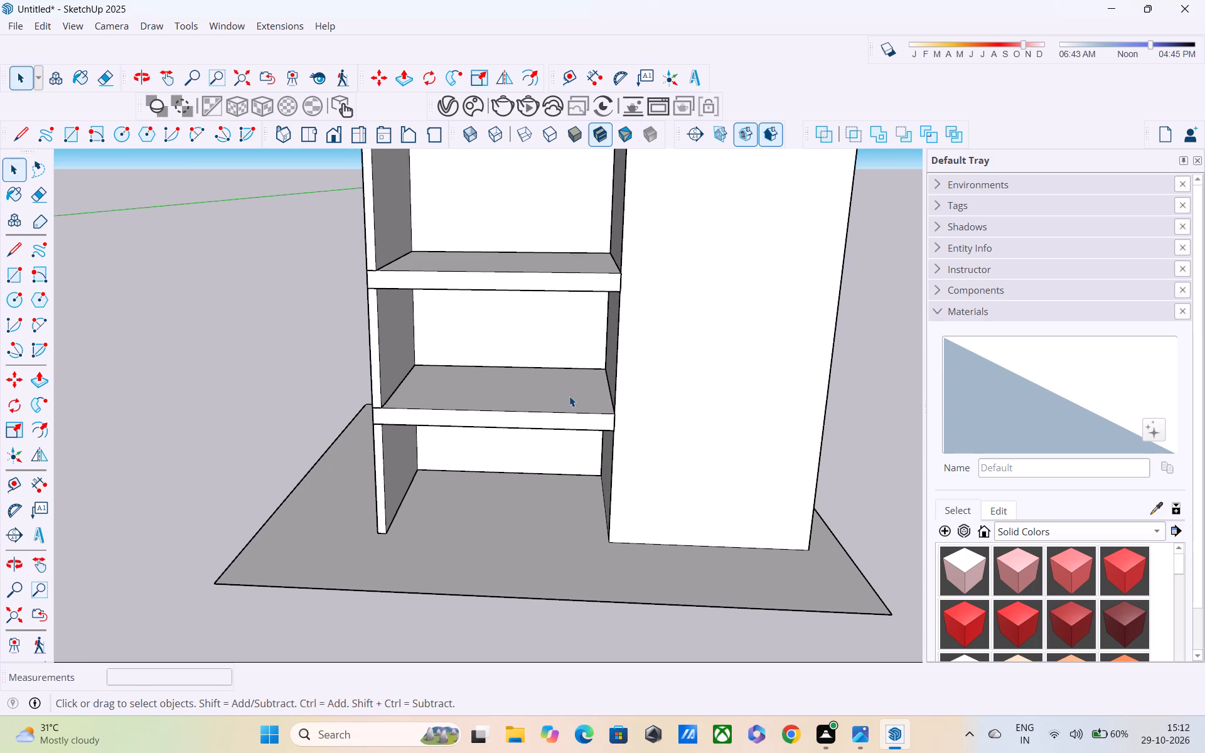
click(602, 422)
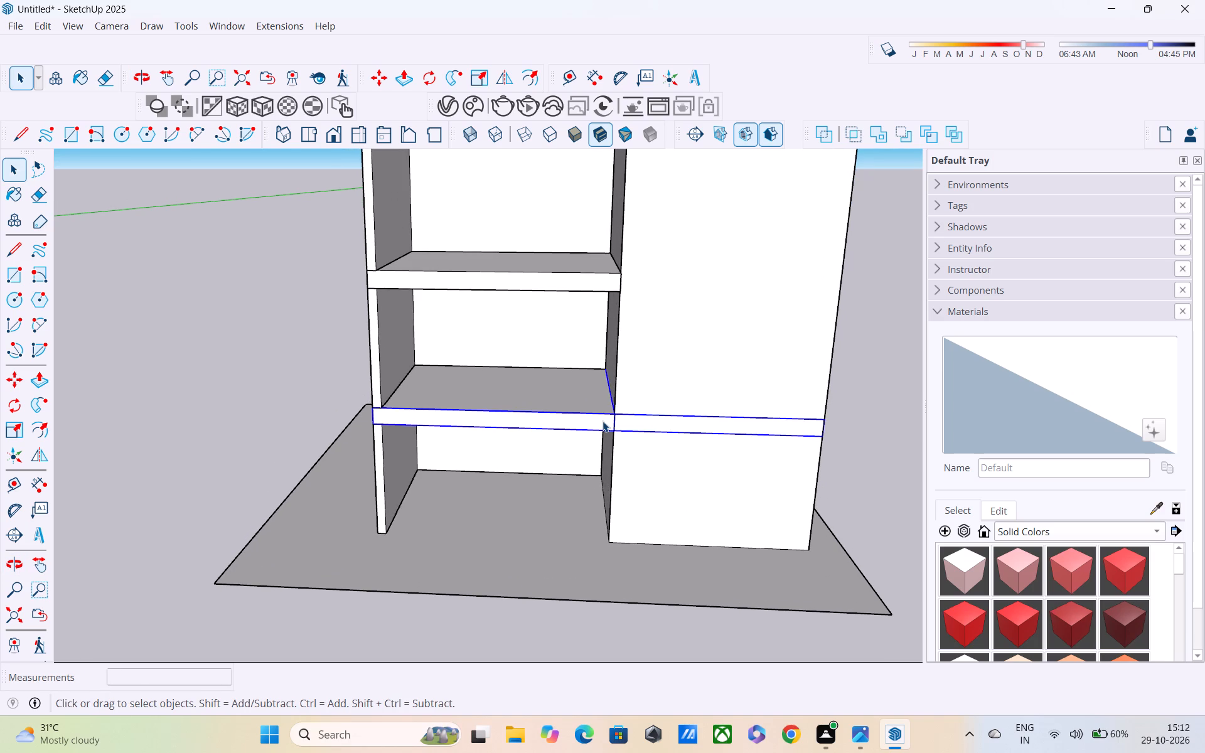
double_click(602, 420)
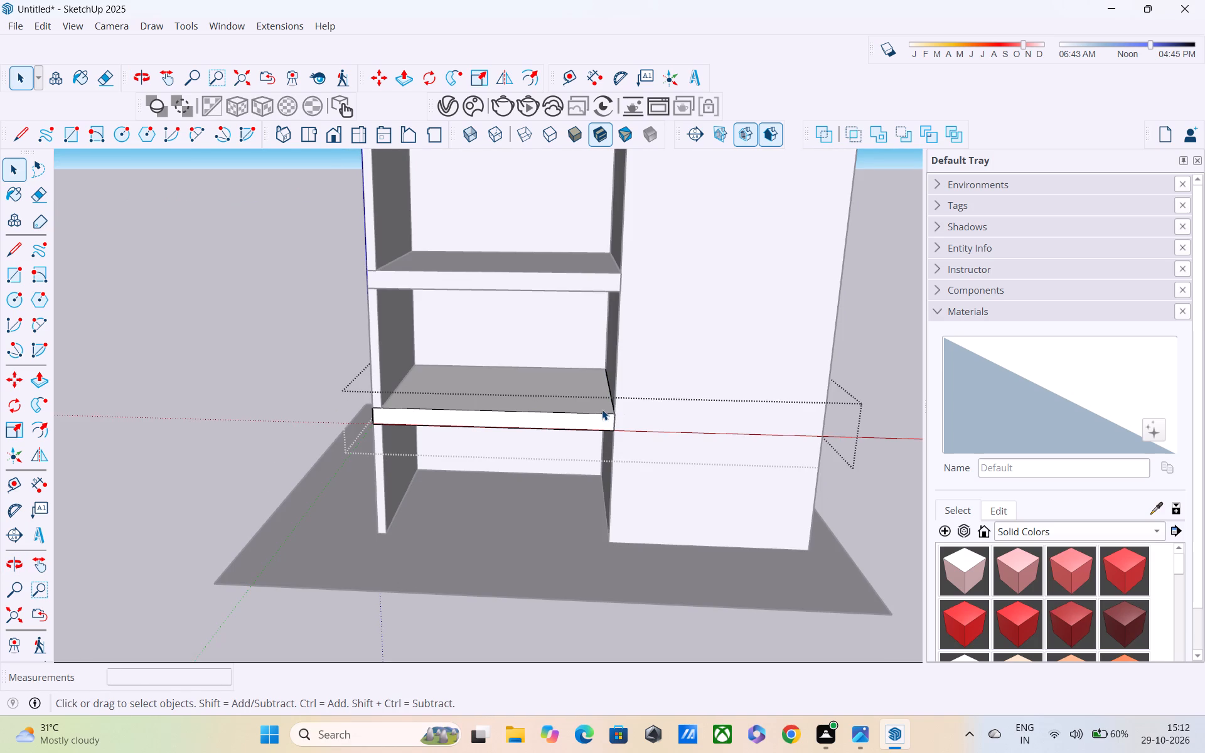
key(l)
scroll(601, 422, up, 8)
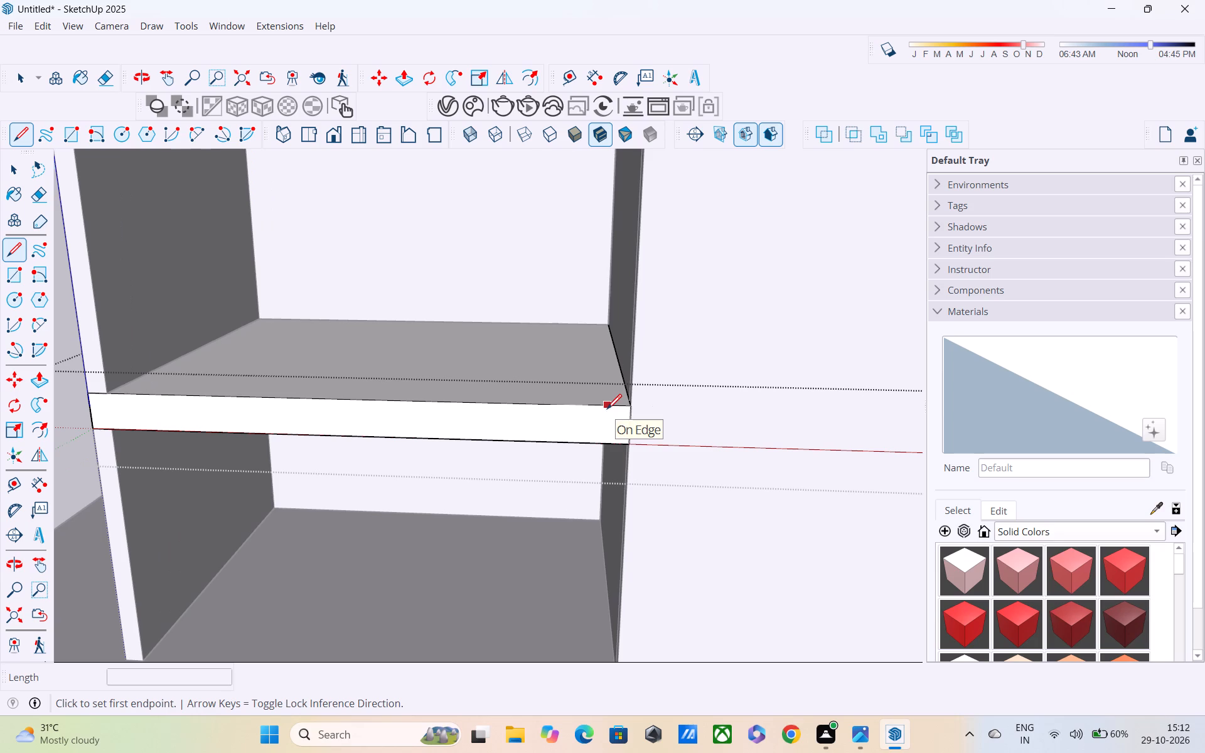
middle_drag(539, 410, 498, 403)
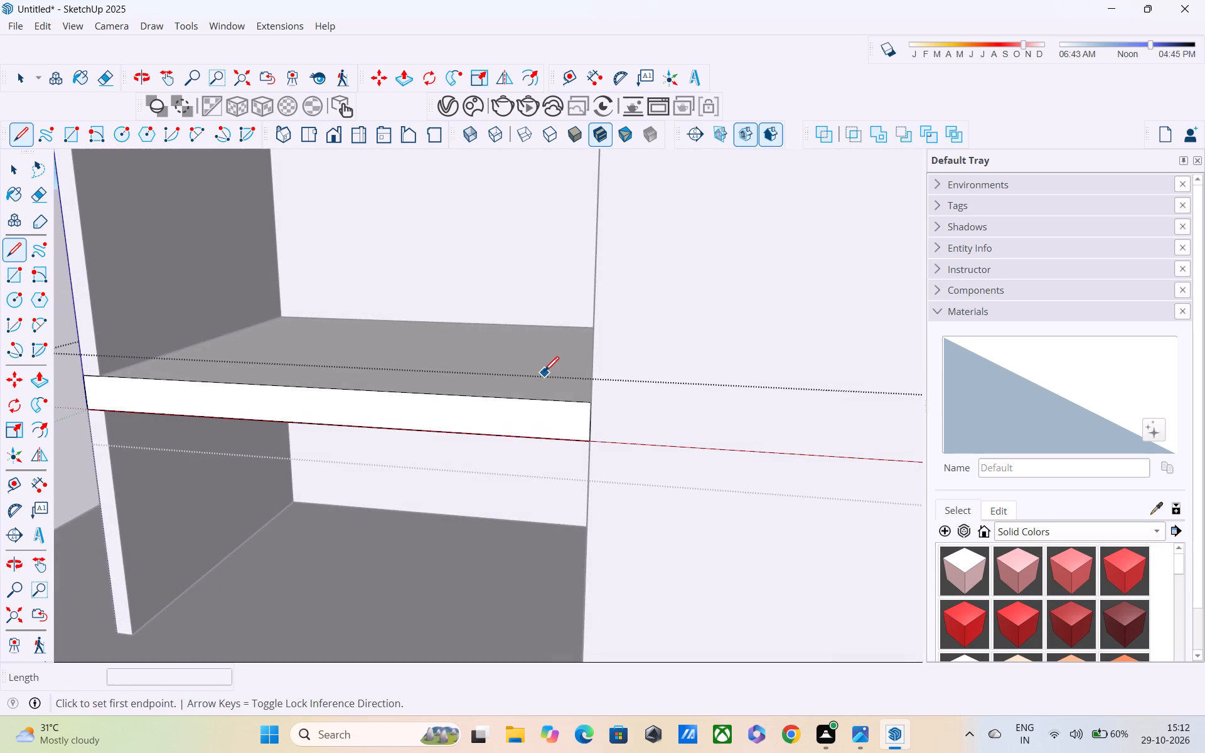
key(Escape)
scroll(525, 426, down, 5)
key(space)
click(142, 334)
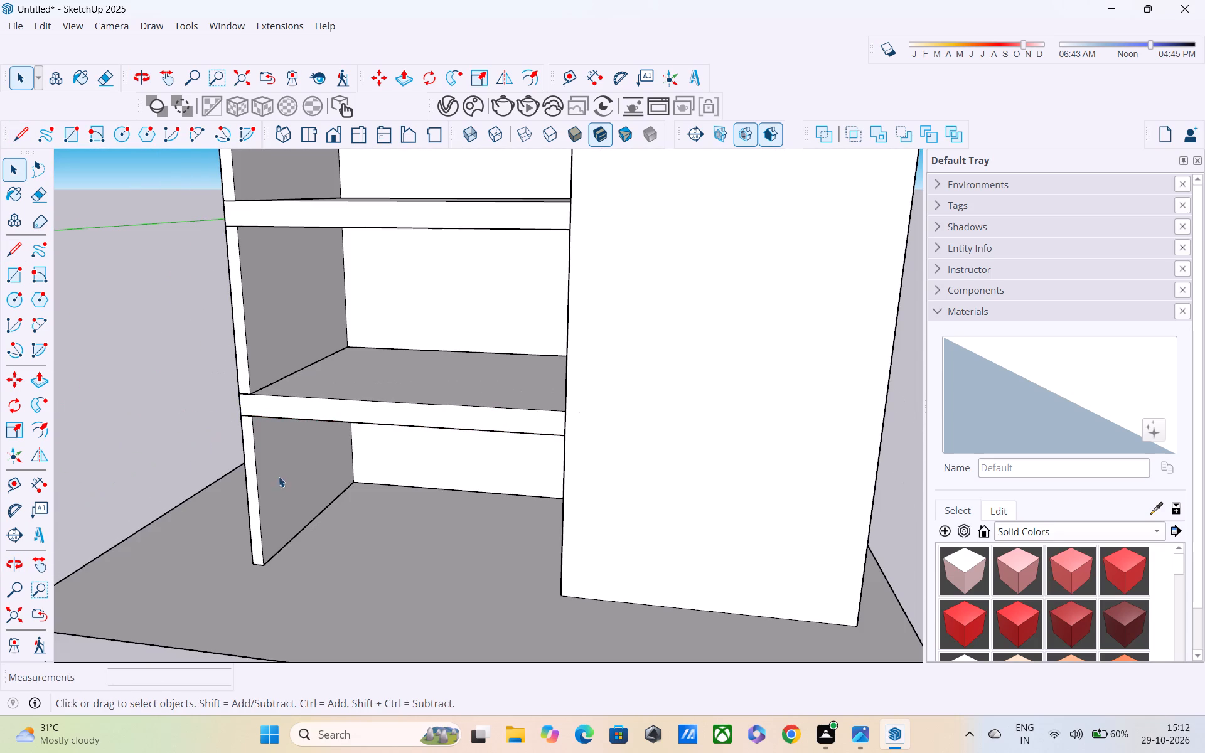
Draw a vertical line about 1' 5" long across the first-floor slab's front edge, in line with the tower wall's inner face.
shift+middle_drag(394, 421, 433, 458)
middle_drag(432, 449, 427, 445)
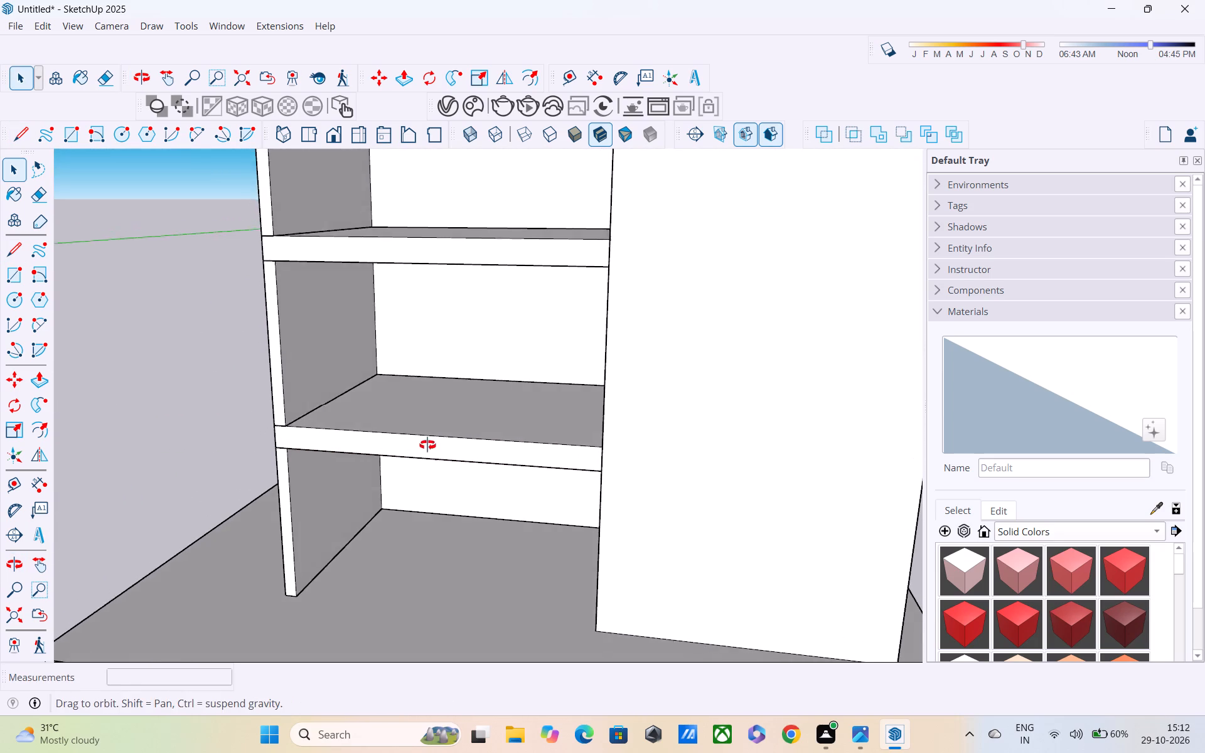
middle_drag(427, 445, 426, 418)
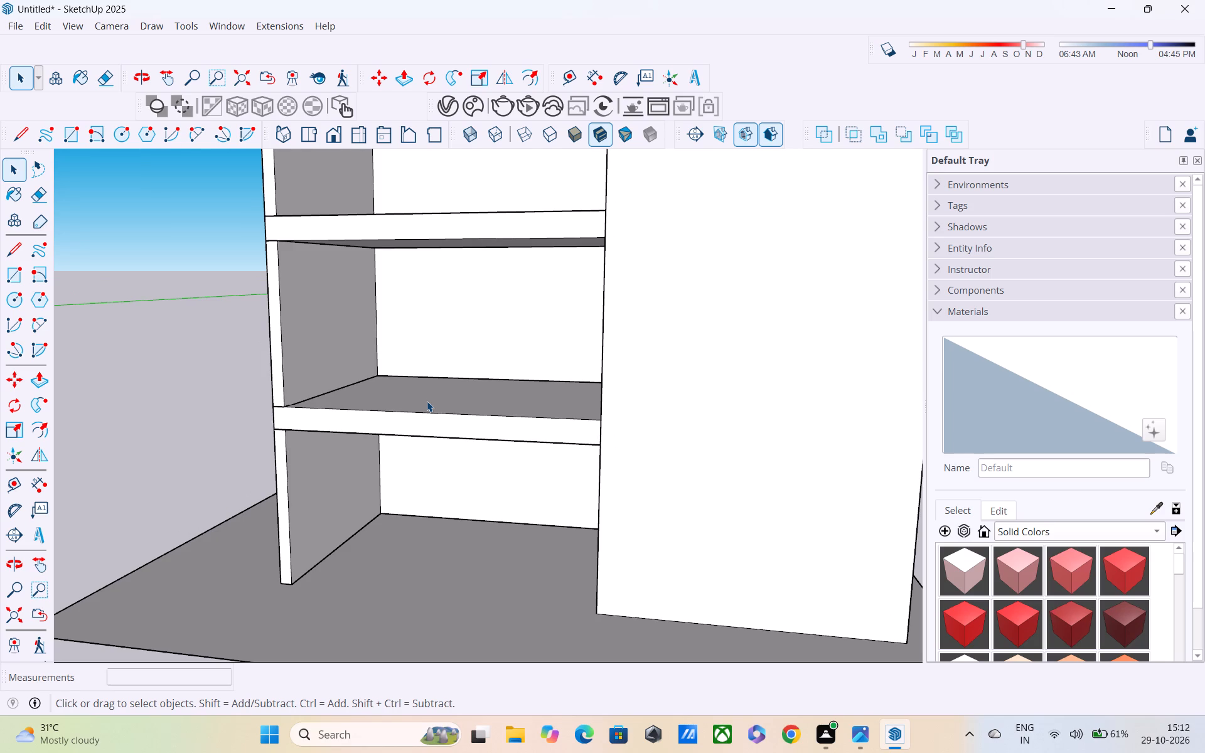
key(l)
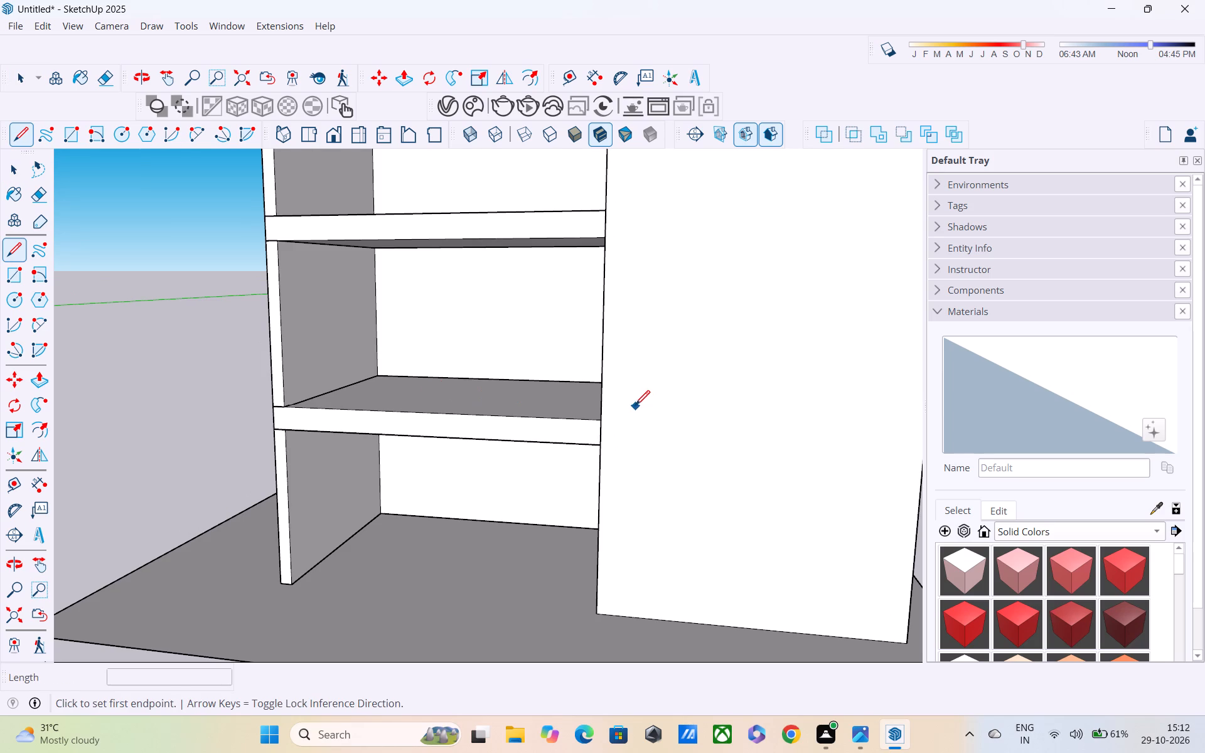
scroll(624, 401, up, 1)
middle_drag(624, 401, 901, 363)
scroll(780, 397, up, 4)
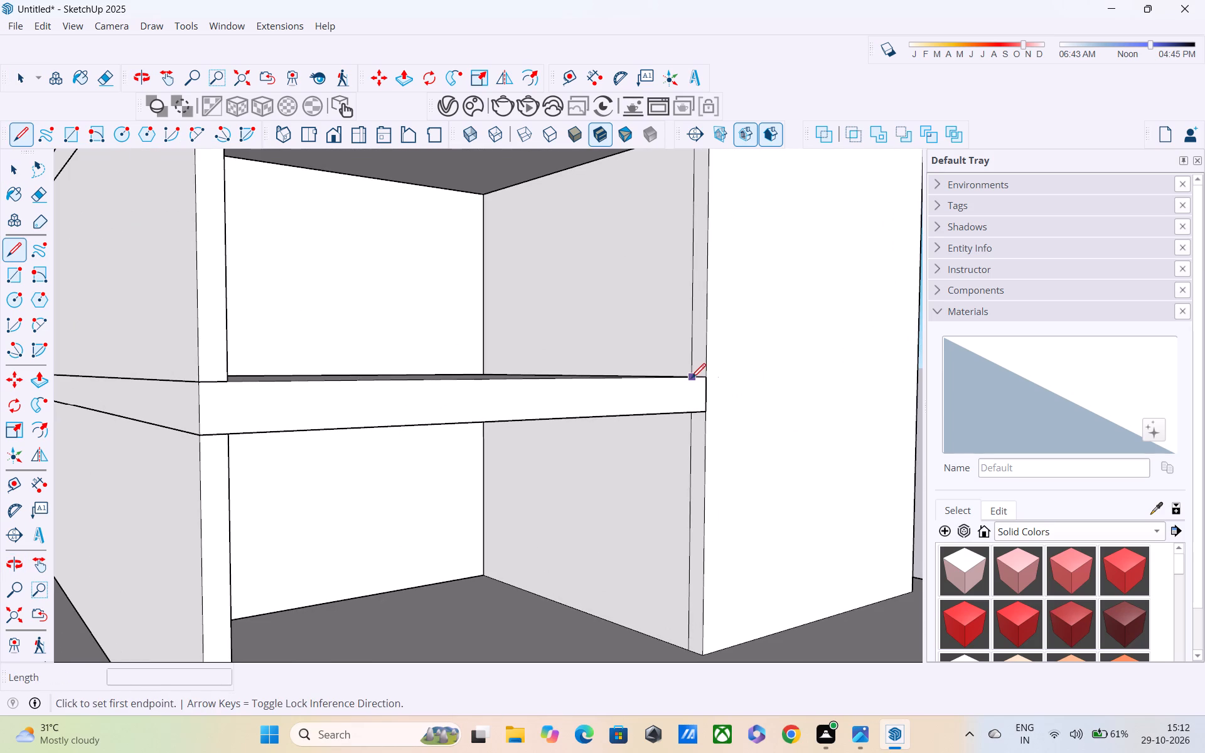
click(688, 378)
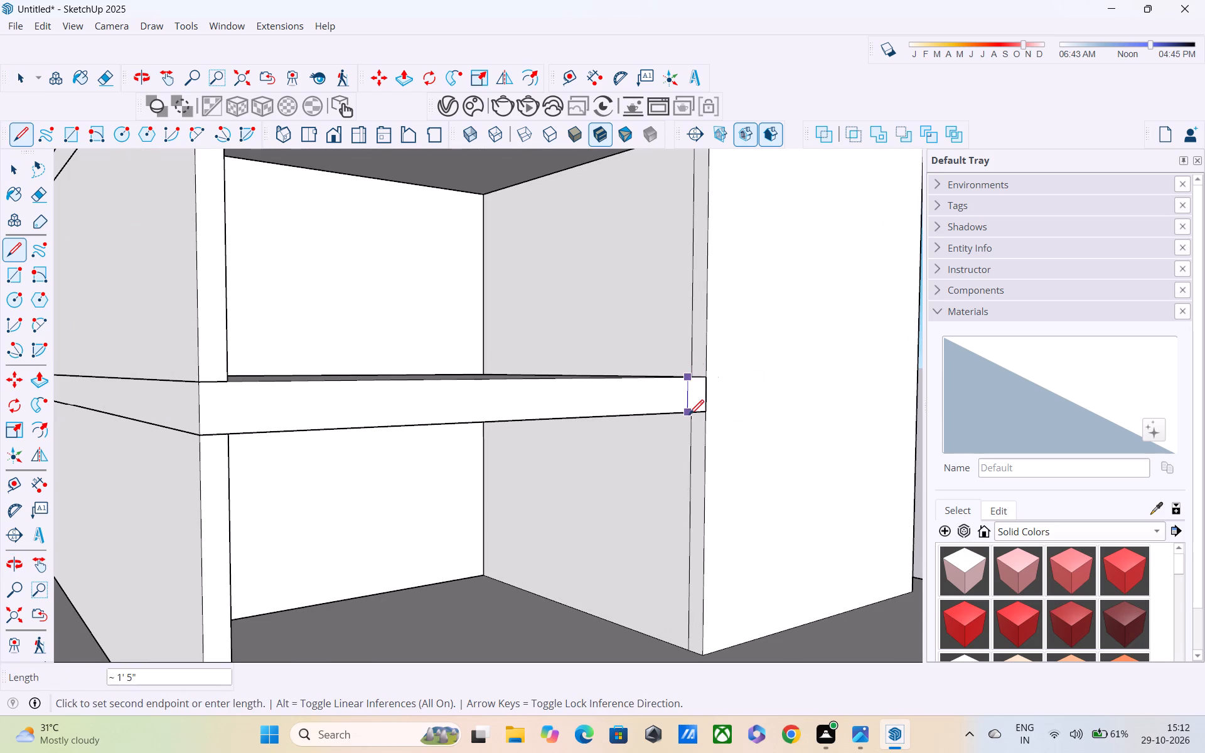
click(689, 416)
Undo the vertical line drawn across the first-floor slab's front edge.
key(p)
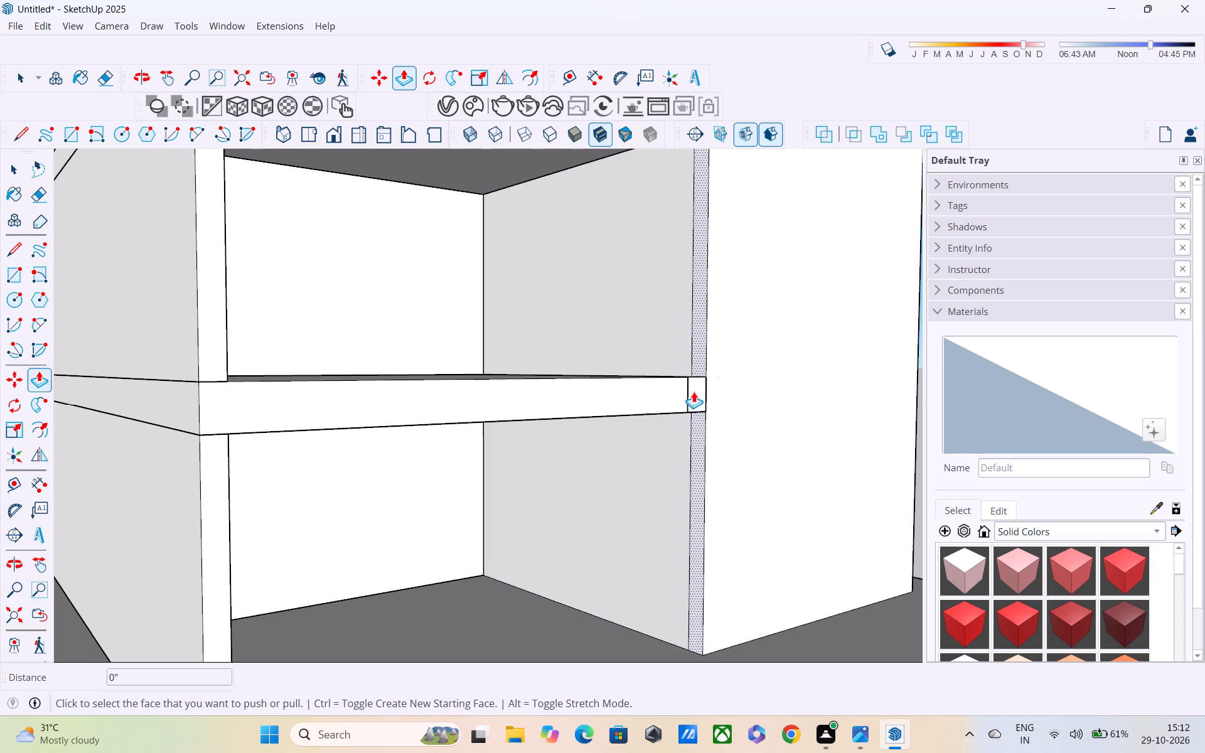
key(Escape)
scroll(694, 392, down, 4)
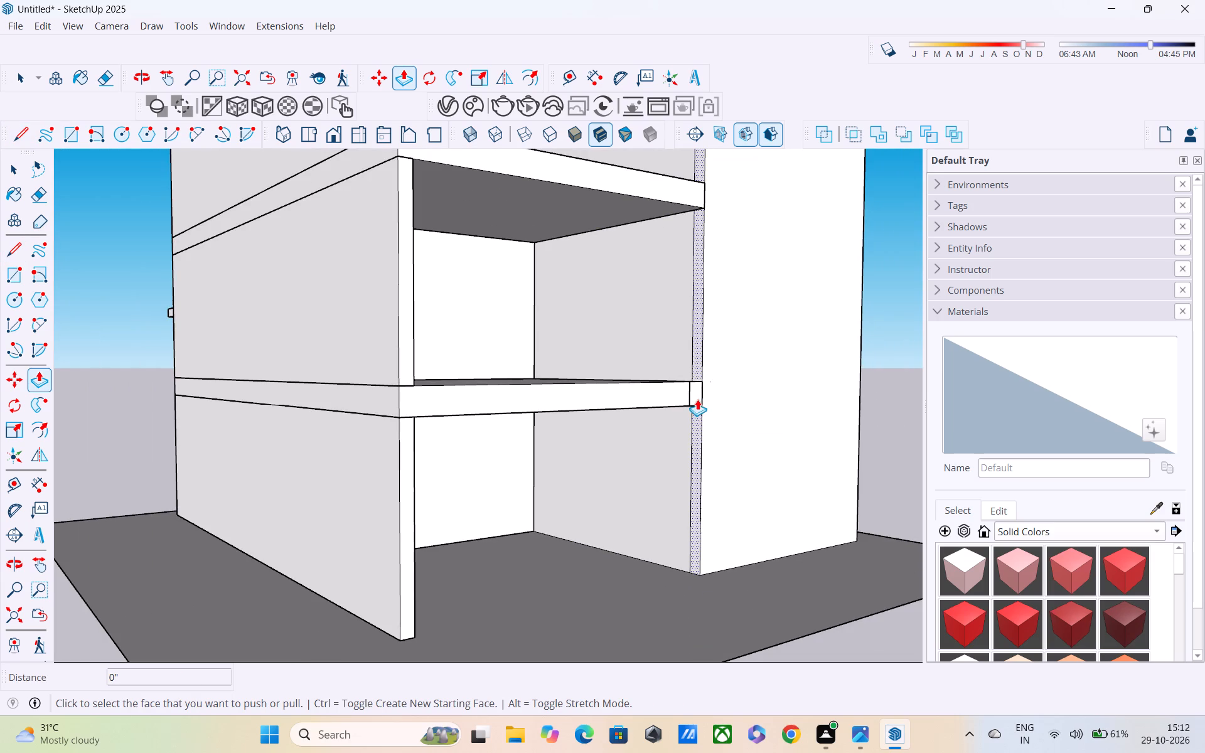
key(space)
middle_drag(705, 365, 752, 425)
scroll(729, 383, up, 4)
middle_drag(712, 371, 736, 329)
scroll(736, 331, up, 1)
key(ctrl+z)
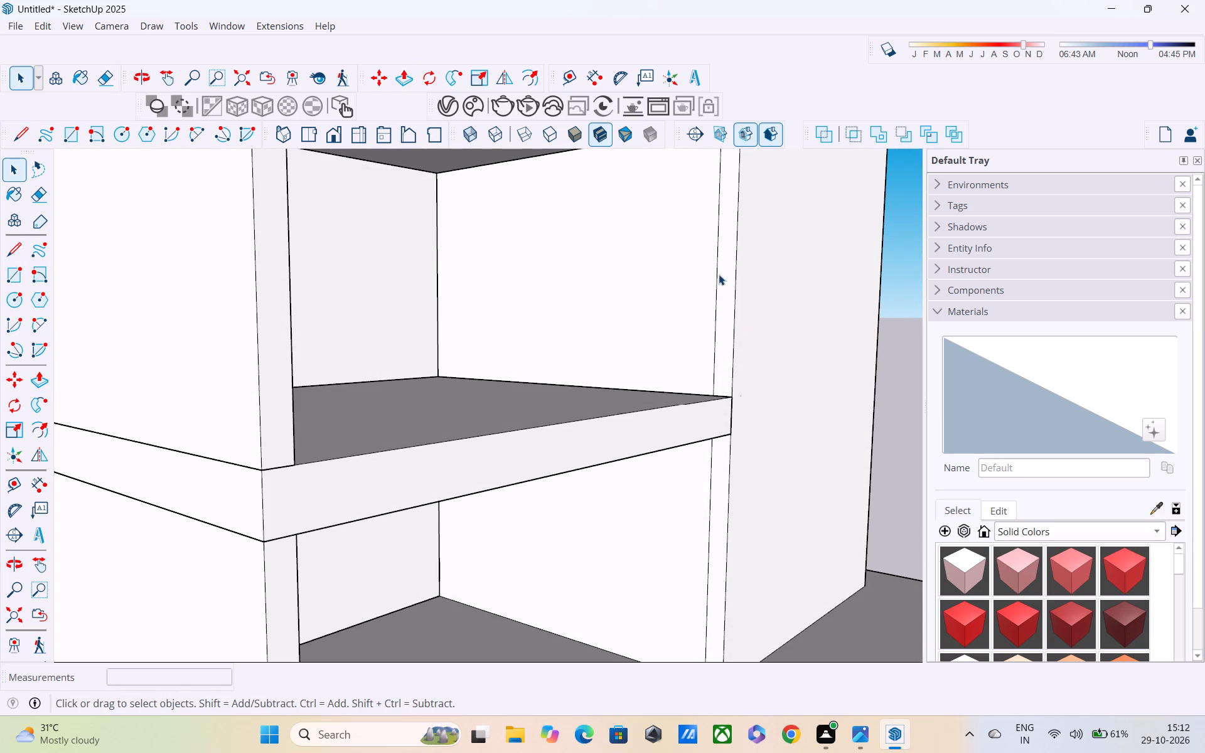
Erase the stray vertical edge on the tower's side wall, just inside its front corner on the open side.
click(717, 270)
key(Delete)
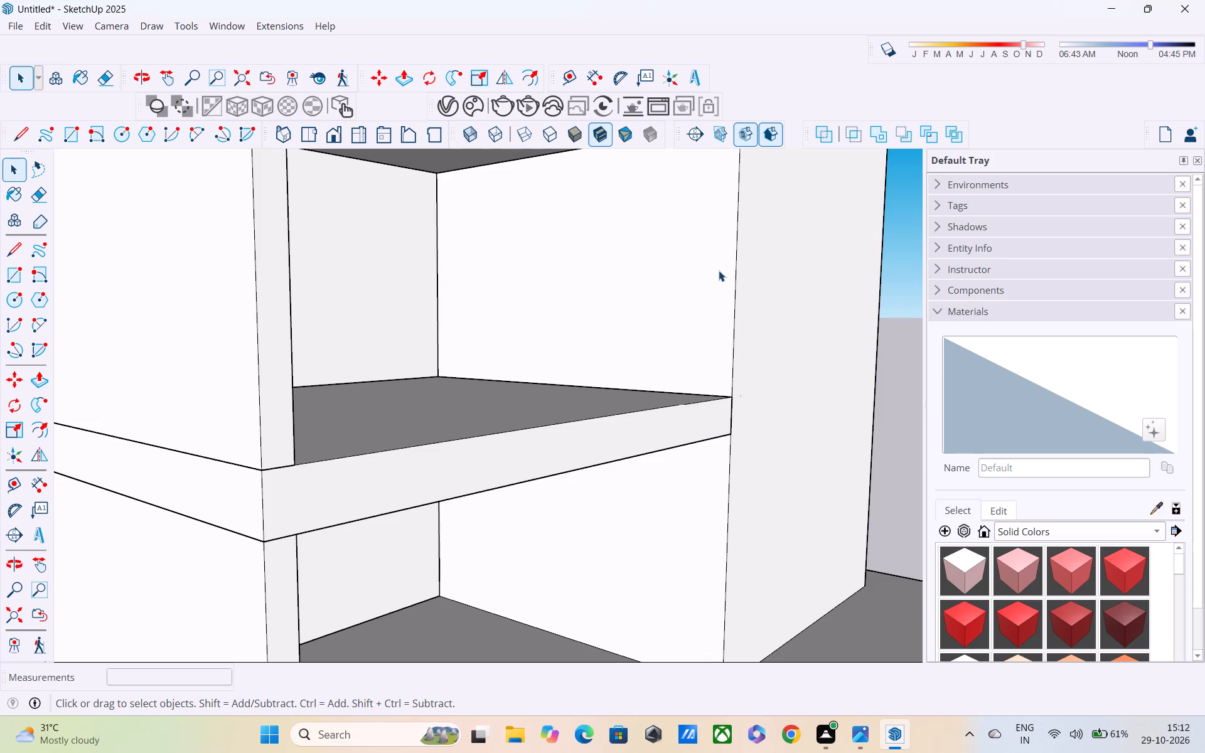
Examine the open side's storeys, slab edges and outer wall end beside the tower from several angles.
scroll(719, 272, down, 6)
middle_drag(658, 402, 559, 511)
scroll(559, 503, up, 1)
scroll(559, 455, down, 4)
middle_drag(542, 397, 542, 384)
scroll(544, 378, up, 1)
scroll(549, 372, down, 5)
middle_drag(539, 326, 353, 260)
scroll(369, 313, up, 4)
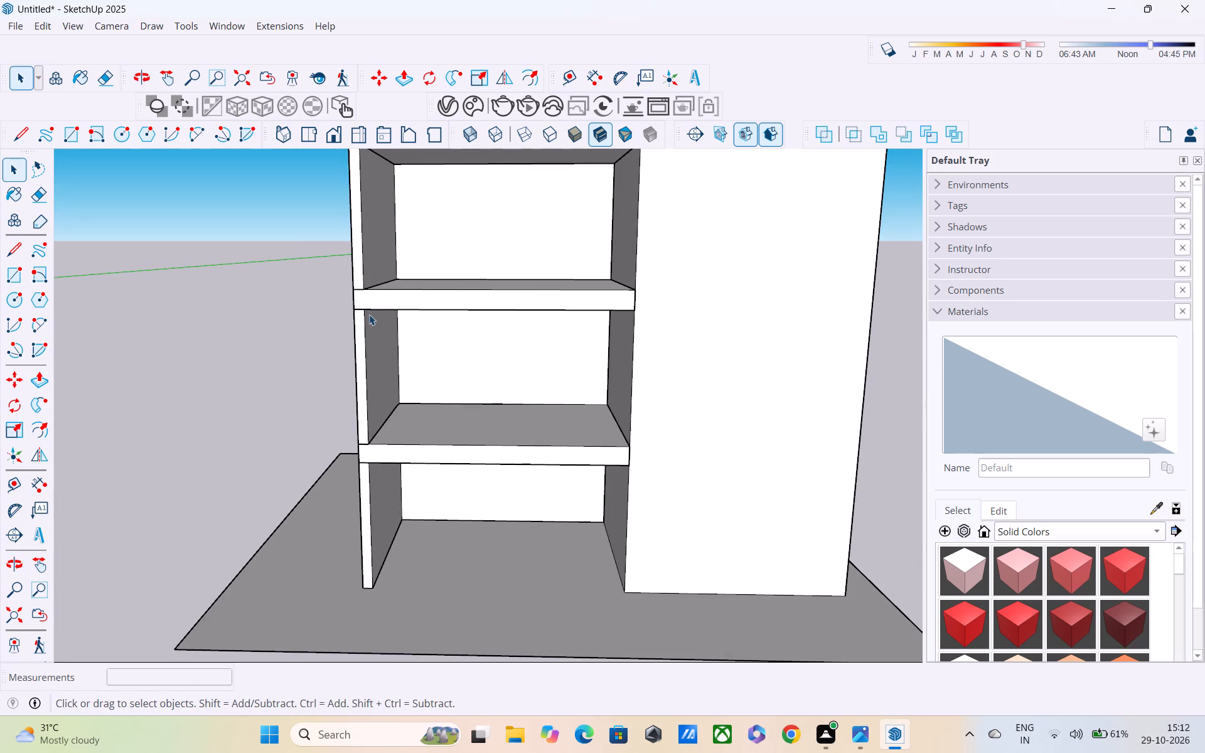
shift+middle_drag(368, 316, 500, 333)
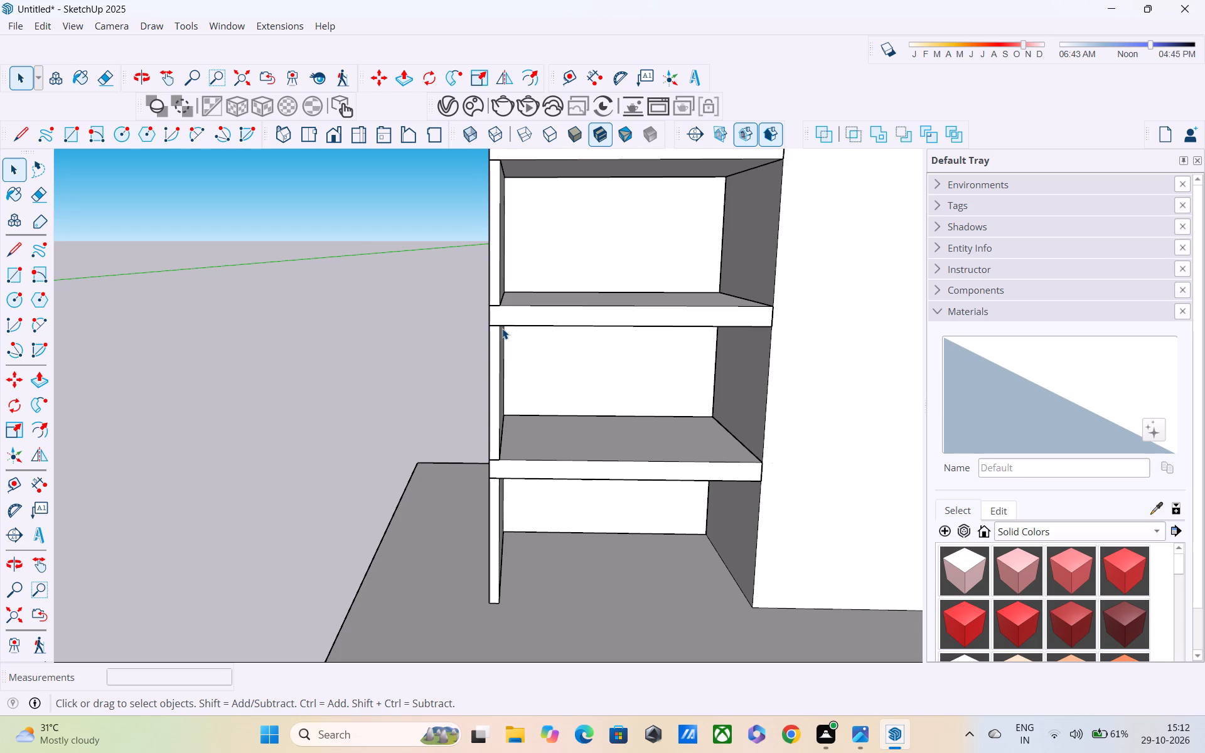
Open the first-floor slab for editing and draw vertical lines about 1' 5" long across its front face, at and just inside the tower end.
double_click(601, 467)
middle_drag(596, 453, 526, 336)
scroll(541, 326, up, 3)
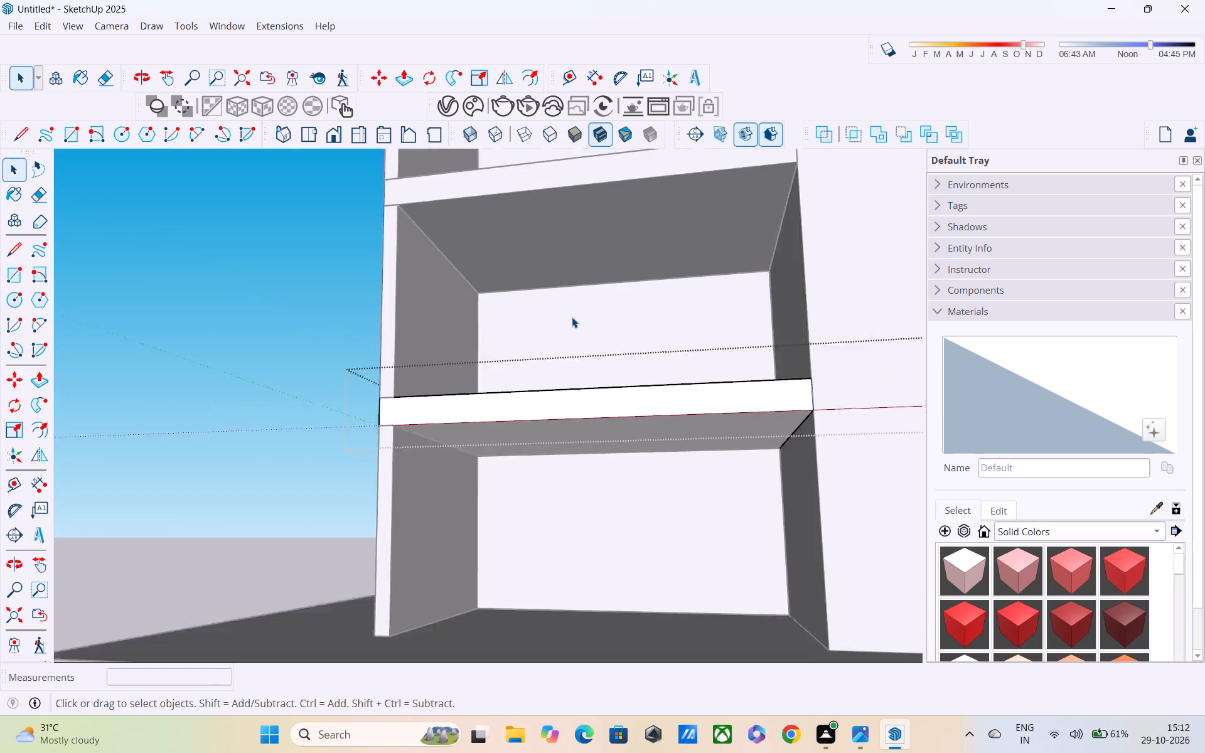
scroll(572, 317, up, 2)
middle_drag(588, 336, 416, 336)
scroll(415, 336, down, 6)
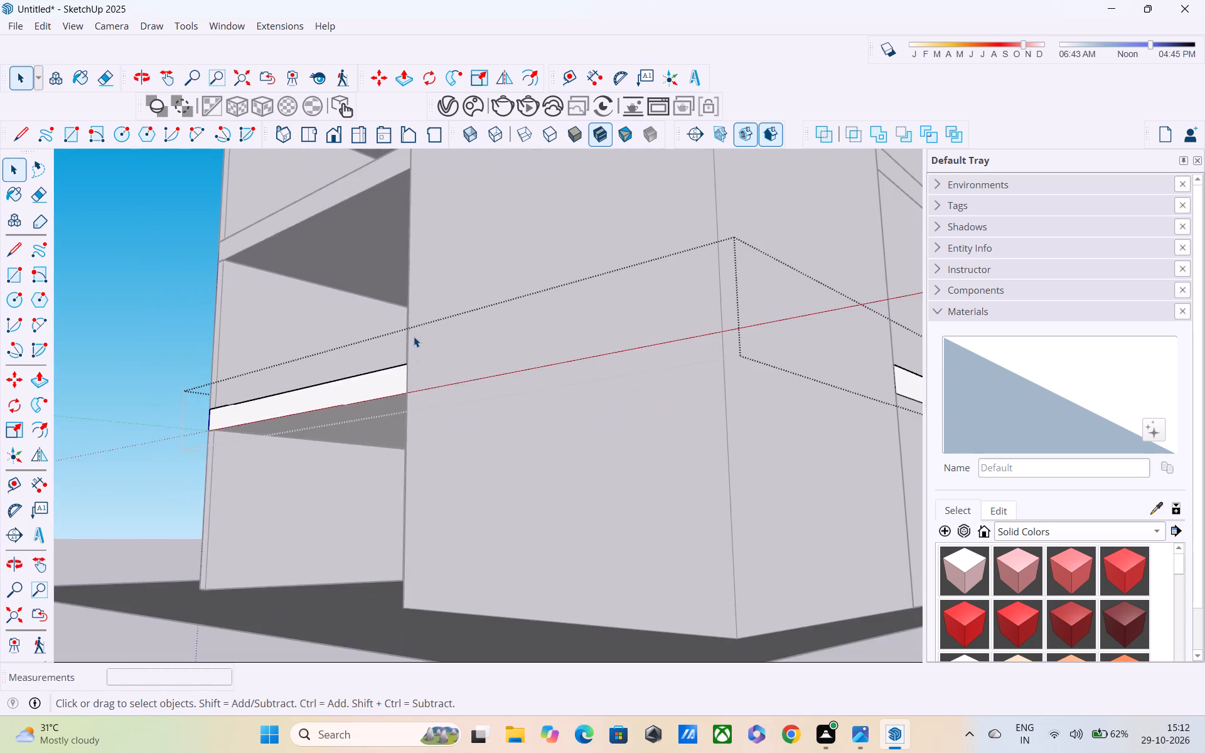
middle_drag(406, 355, 472, 404)
key(l)
scroll(431, 403, up, 4)
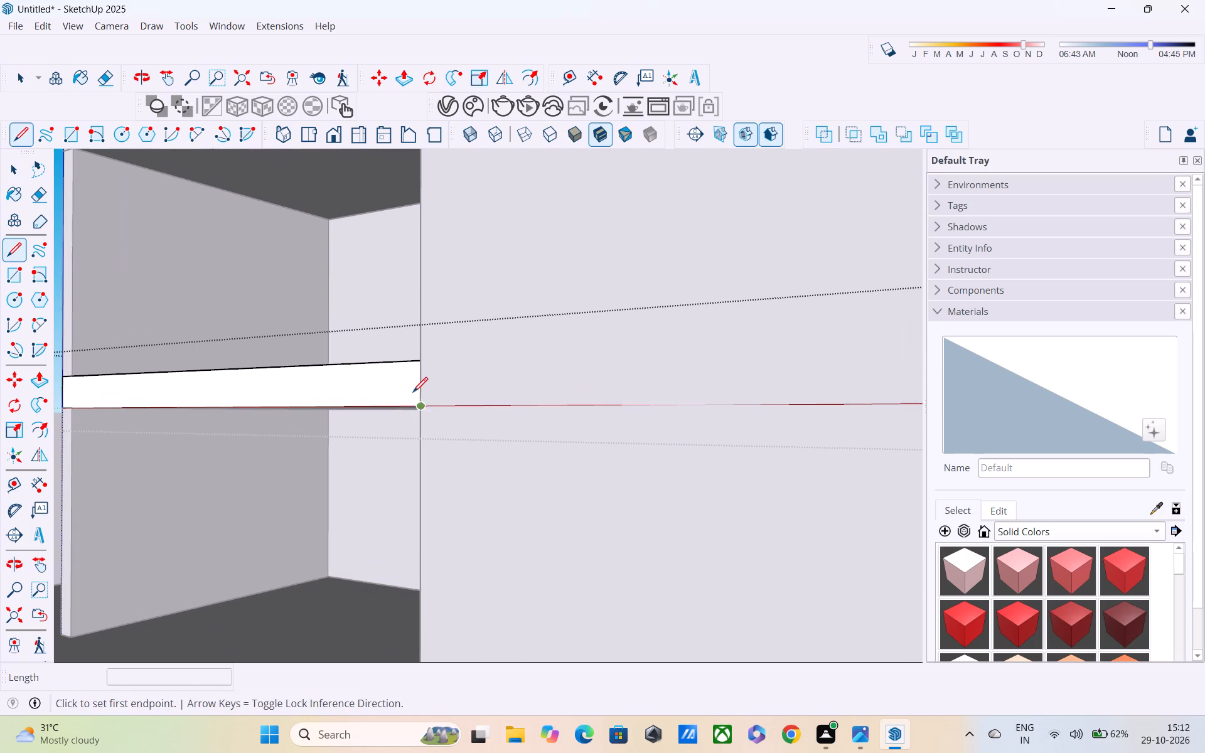
click(414, 364)
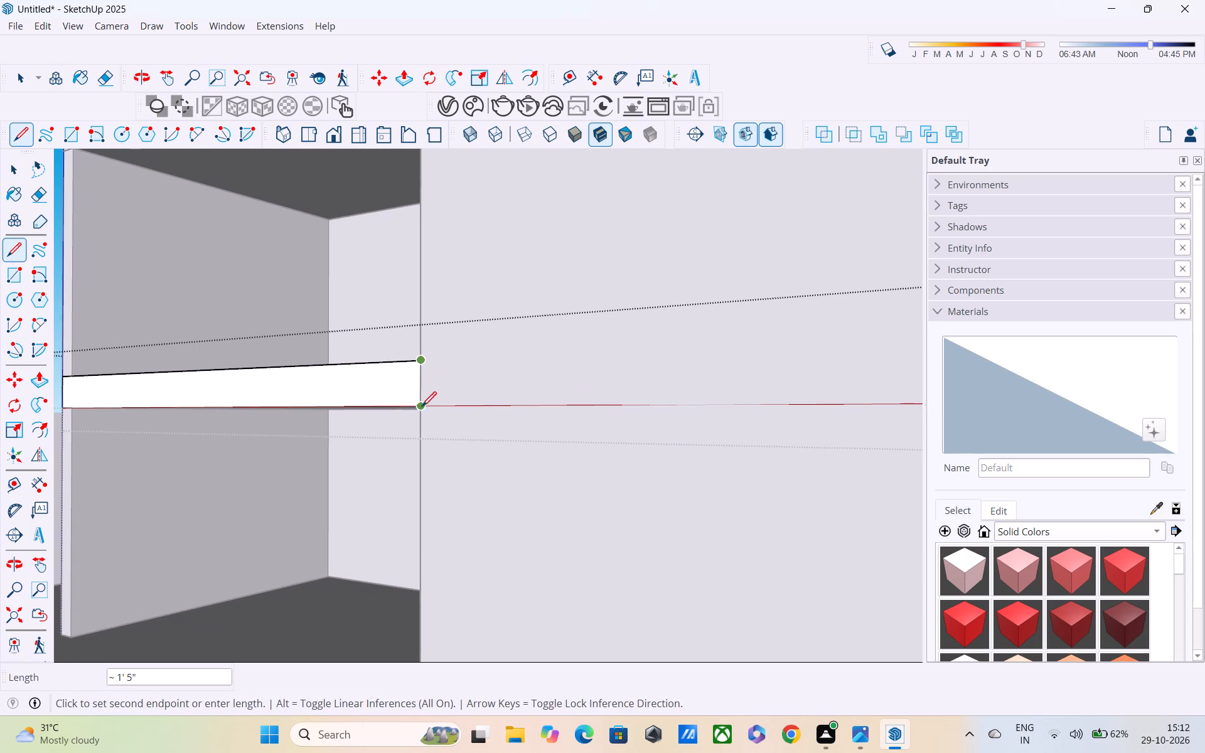
click(420, 411)
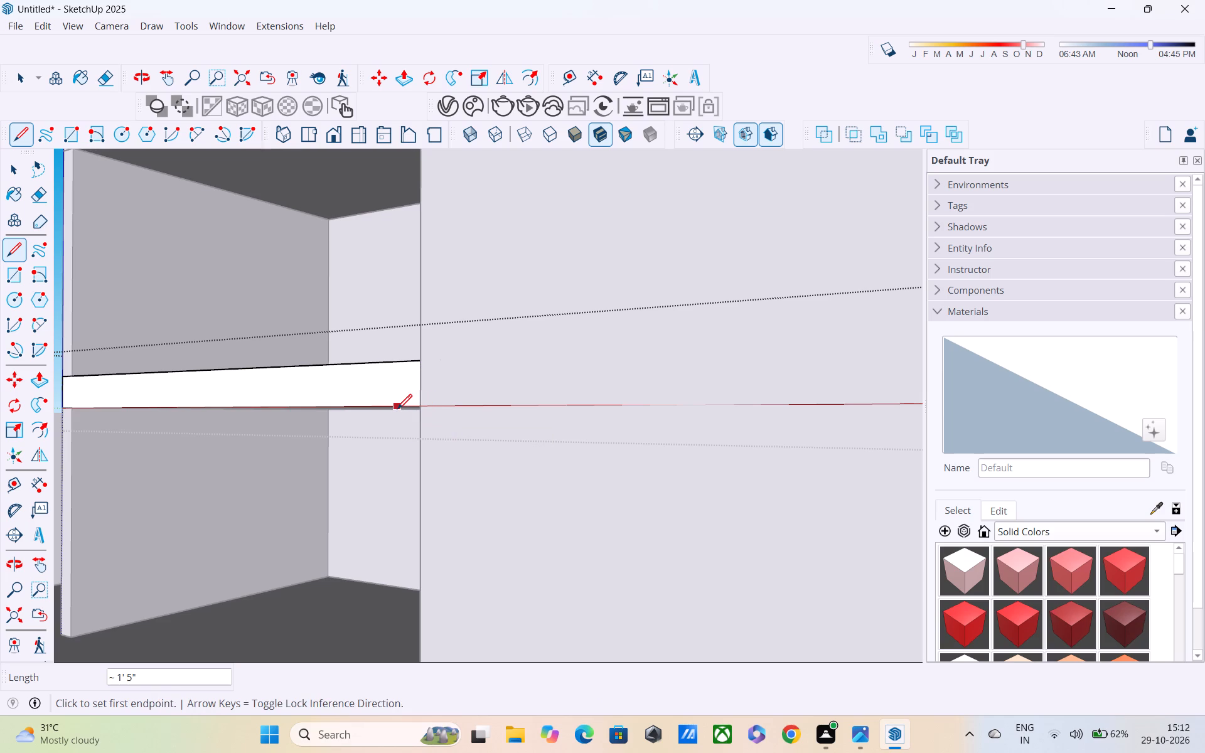
click(397, 410)
click(392, 361)
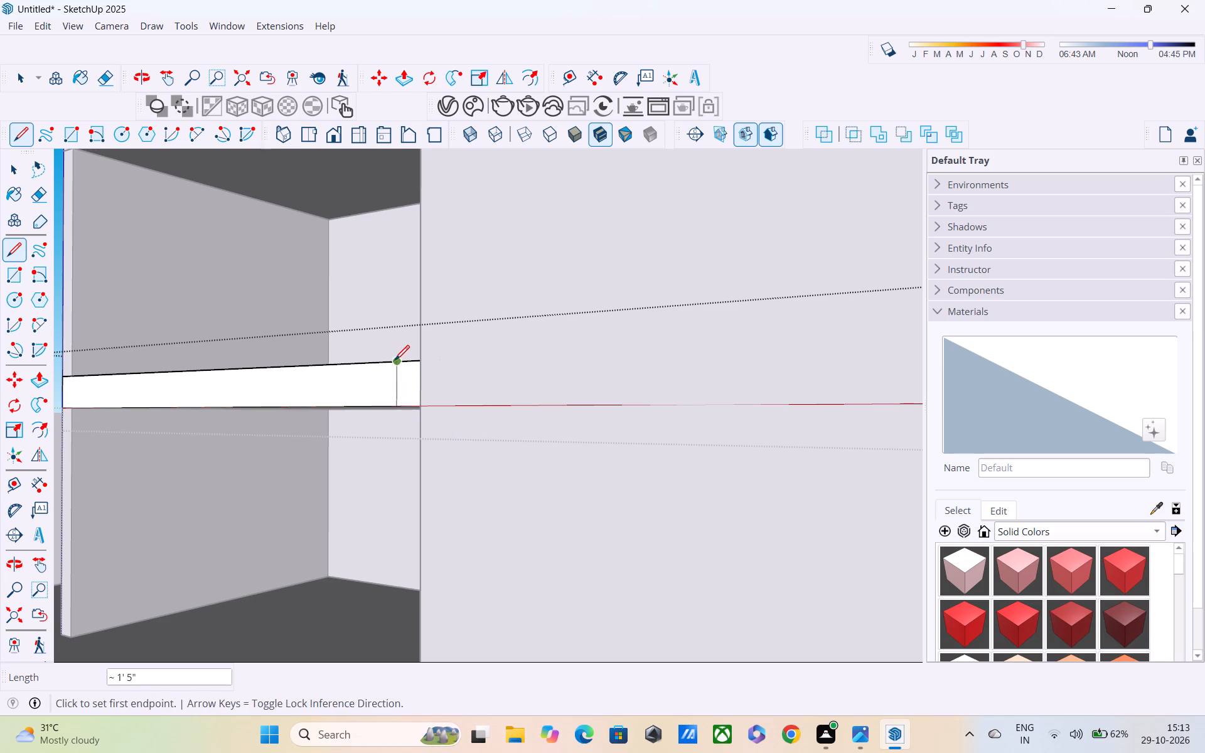
Extrude the small face at the tower end of the first-floor slab's front outward about 1' 2 3/16".
middle_drag(397, 365, 469, 407)
key(p)
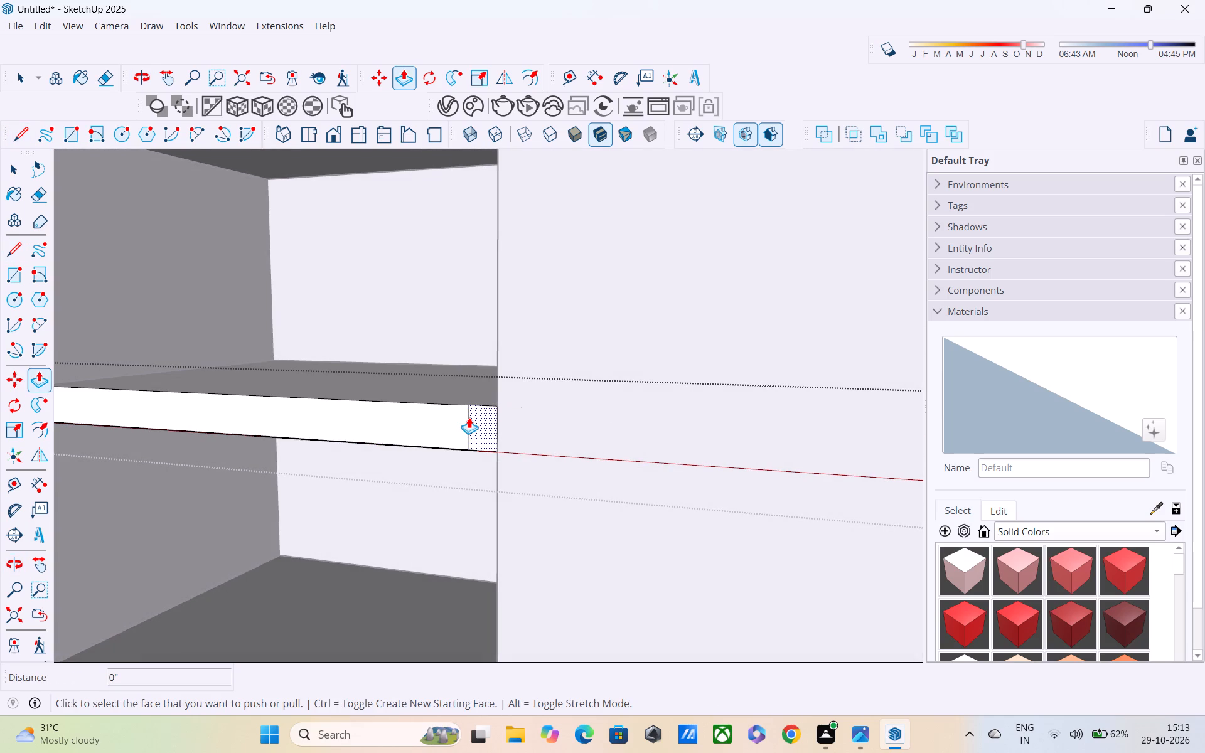
click(469, 417)
middle_drag(466, 425, 698, 434)
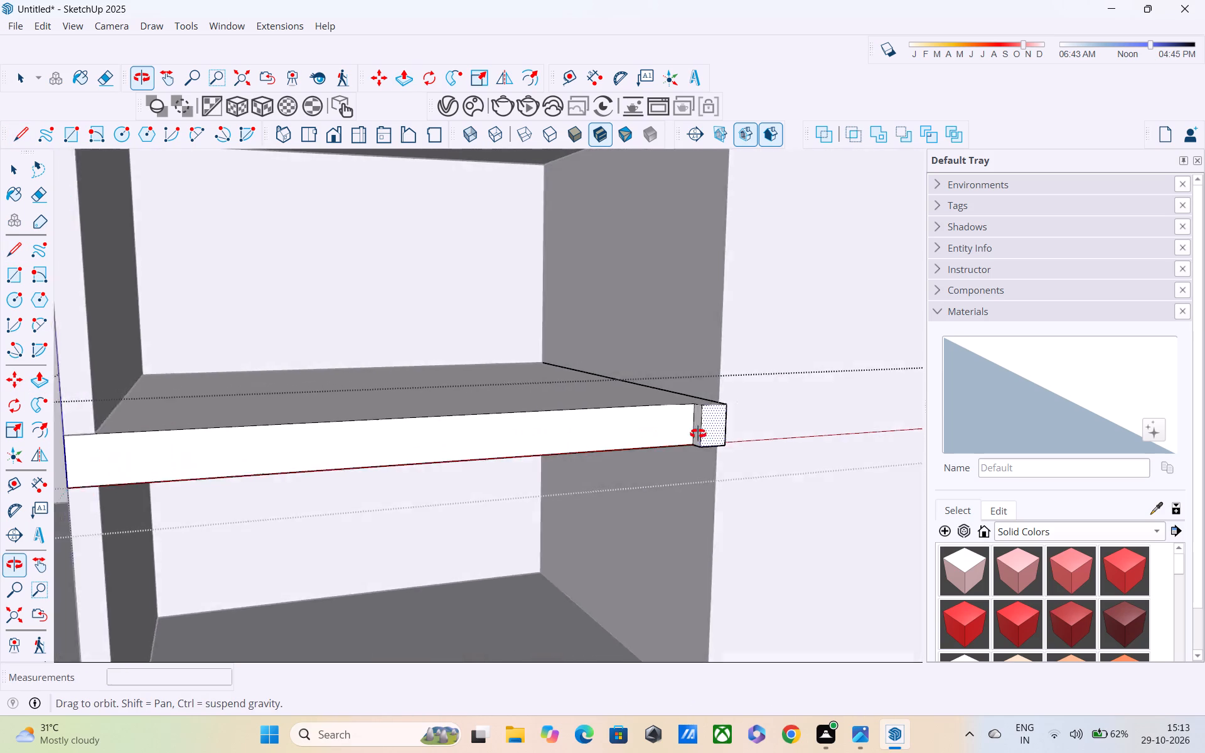
middle_drag(698, 434, 748, 434)
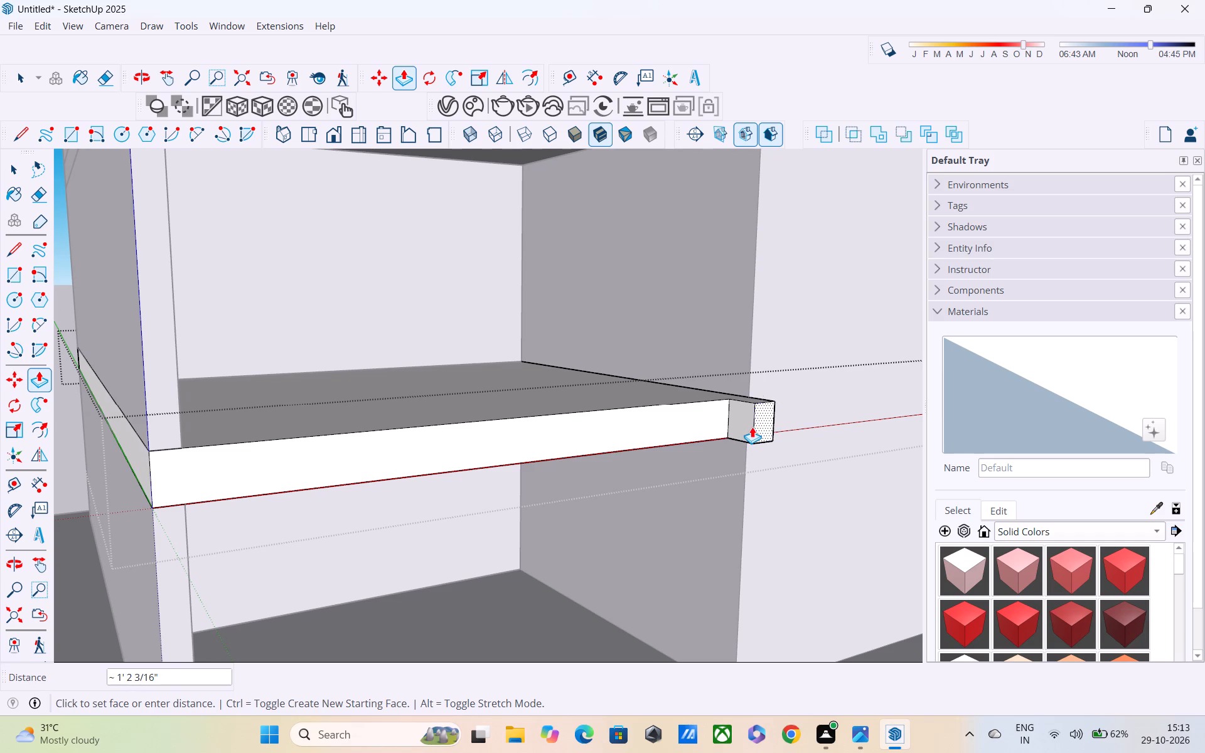
click(752, 427)
Extrude the projecting block's side face about 19' 5/8" along the slab's front to the outer wall's edge.
click(746, 422)
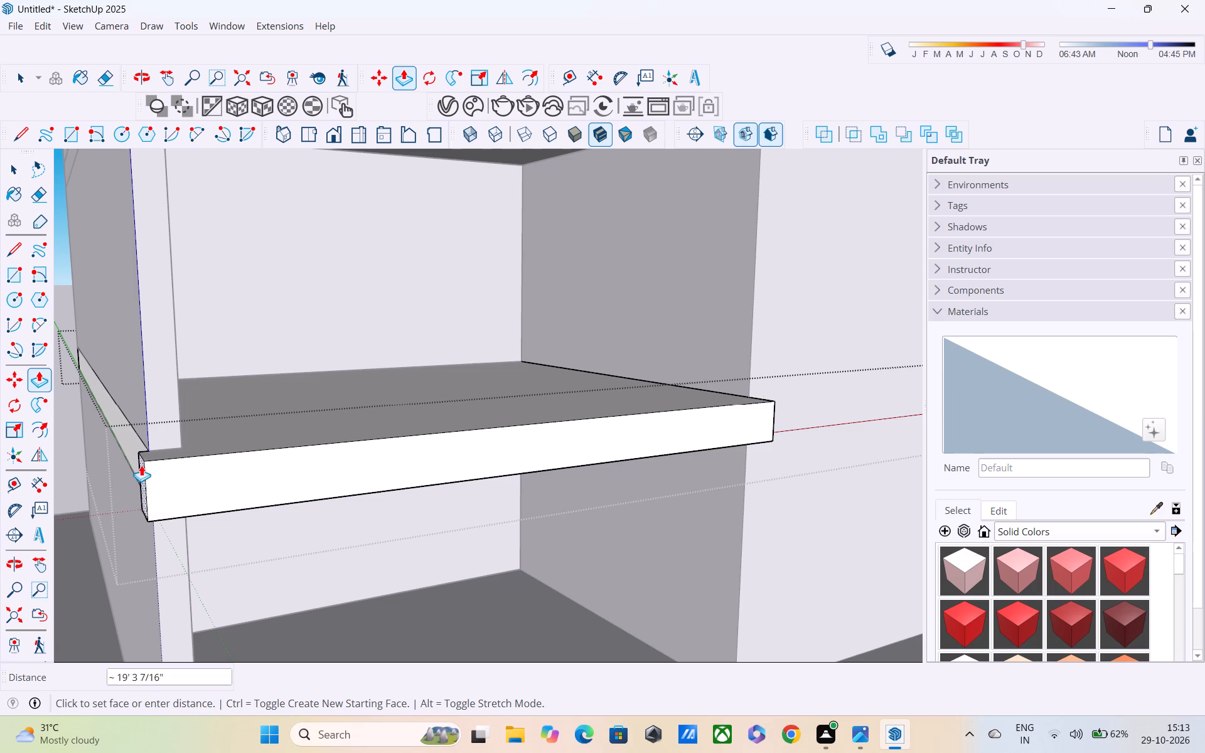
click(130, 435)
Draw a rectangle about 10 5/8" by 1' 2 3/16" on top of the projecting strip, against the outer wall's end.
middle_drag(185, 437, 153, 521)
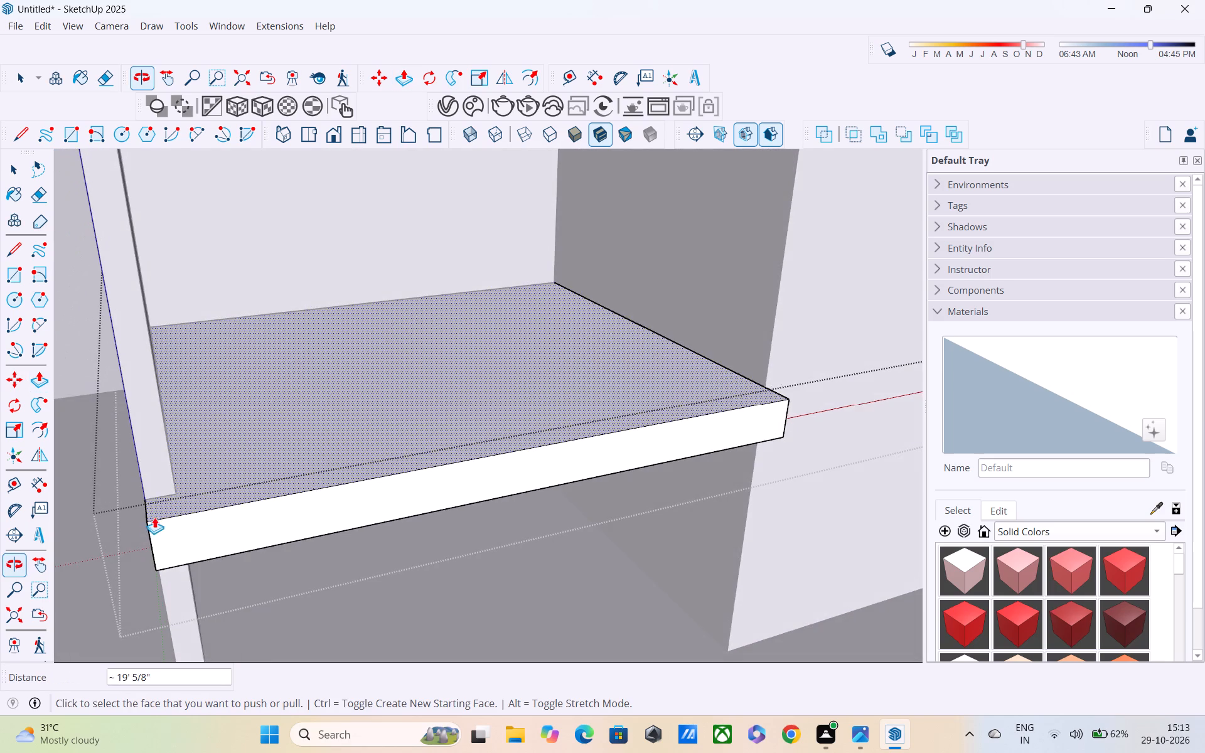
scroll(158, 505, down, 4)
key(l)
key(space)
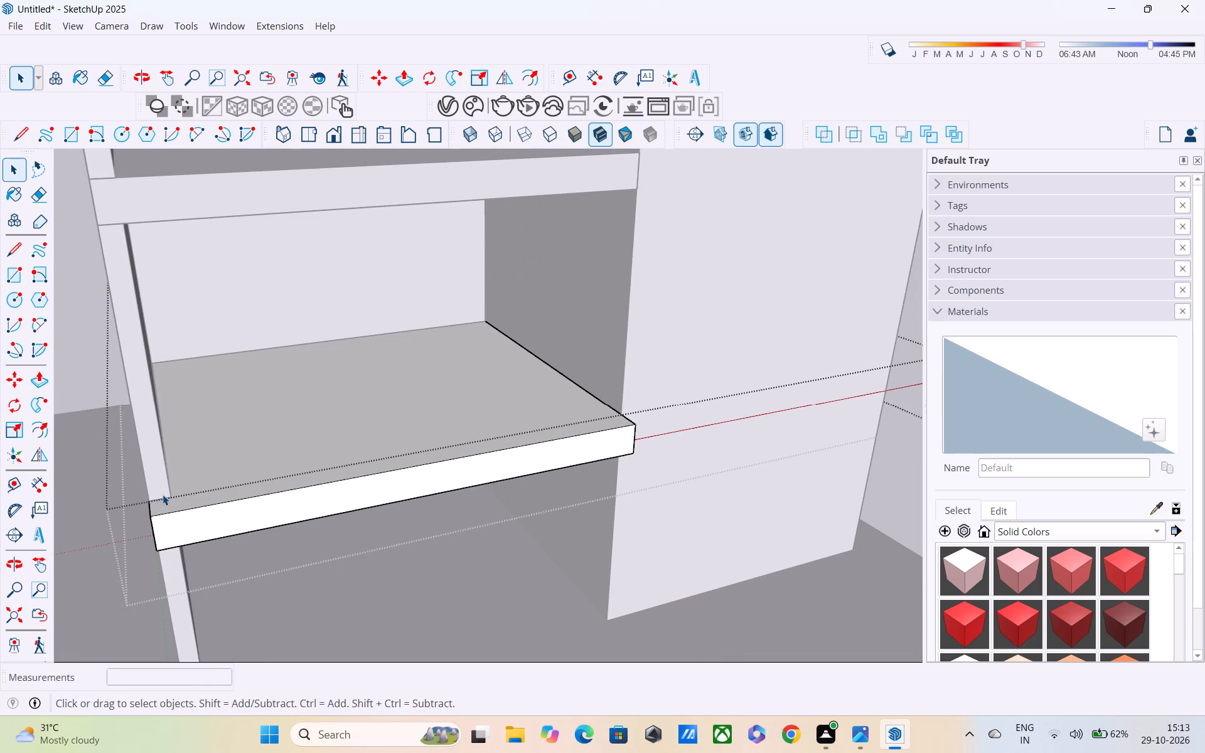
key(r)
scroll(154, 505, up, 7)
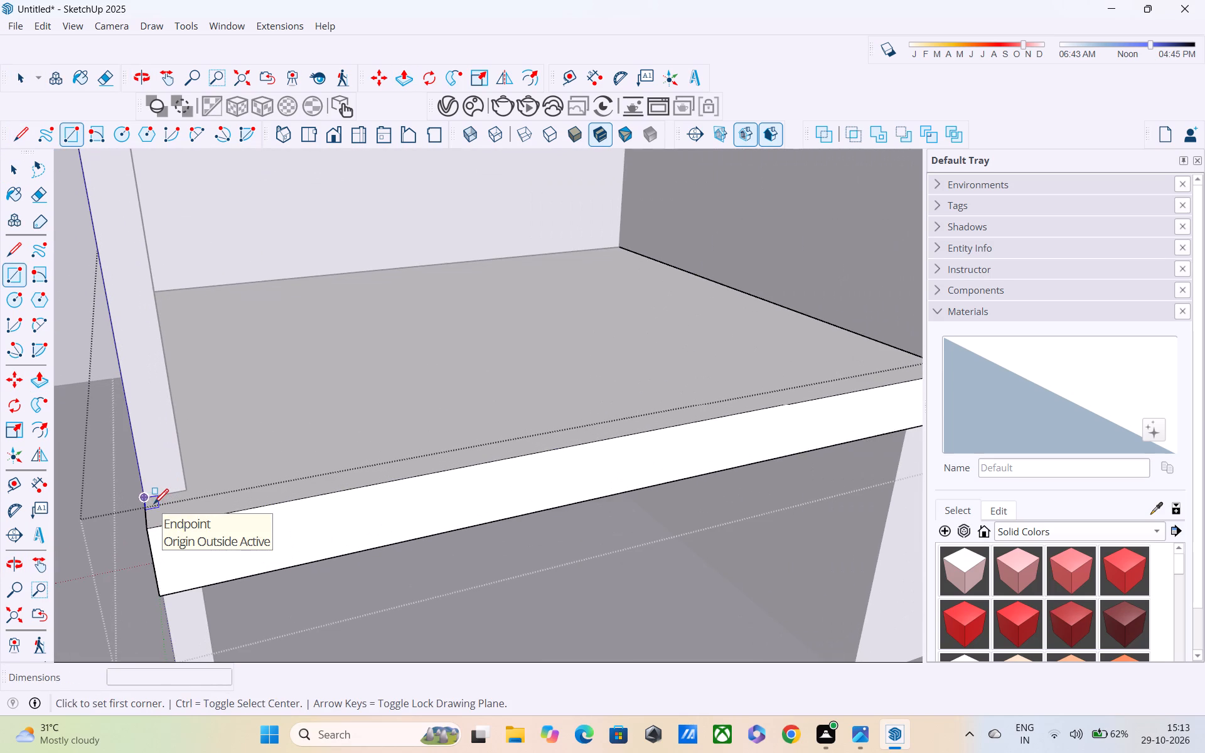
key(space)
key(r)
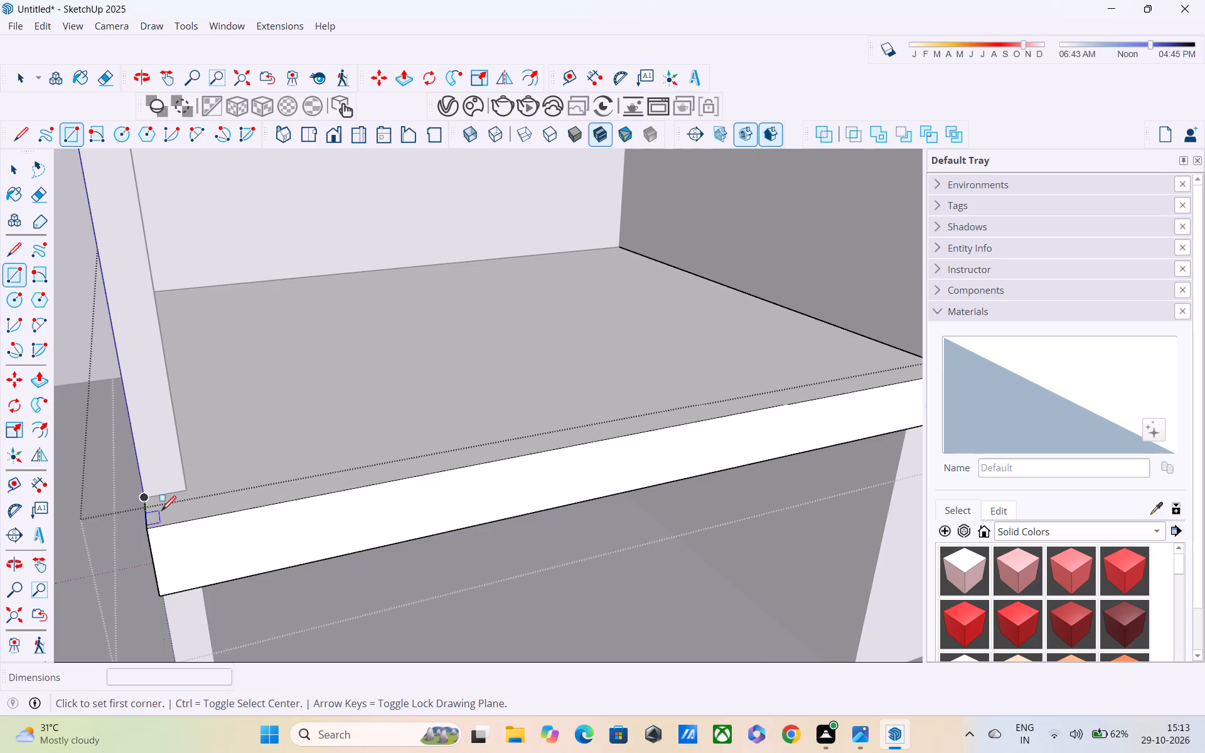
scroll(156, 506, up, 4)
click(145, 506)
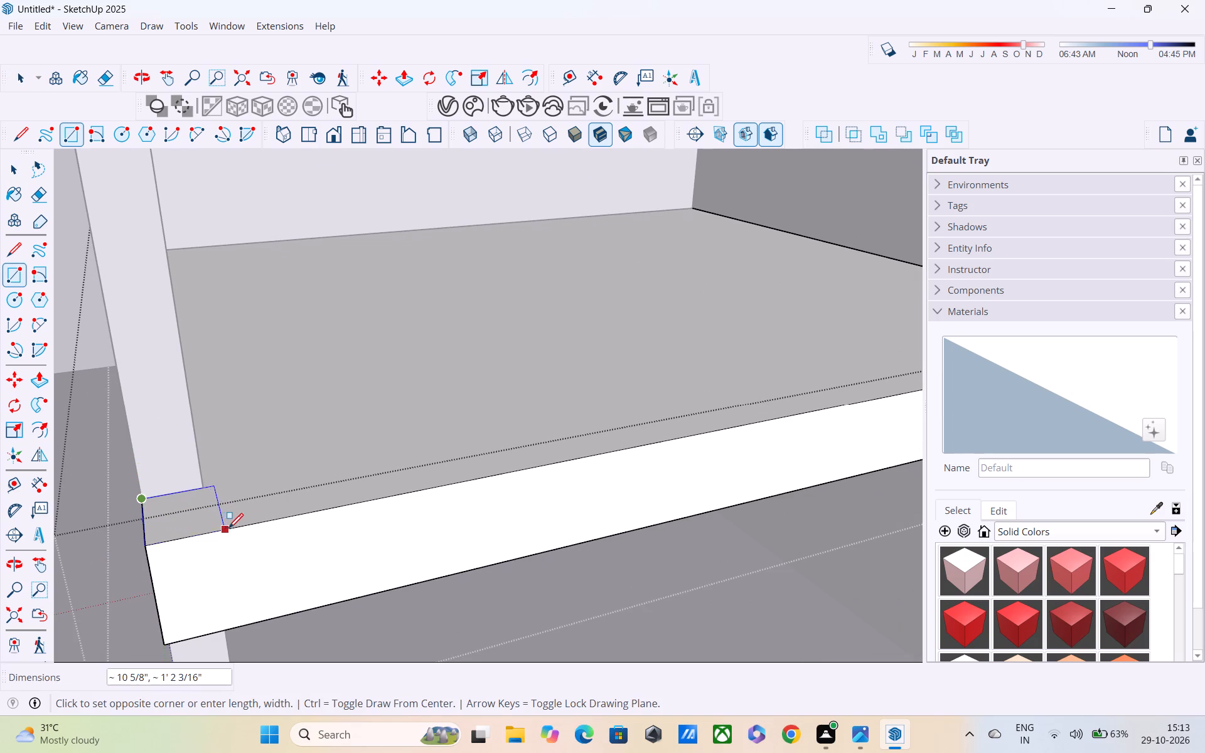
click(229, 530)
Extrude the rectangle upward about 11' 5" to the top of the second-floor slab, forming a post before the outer wall.
key(p)
click(203, 509)
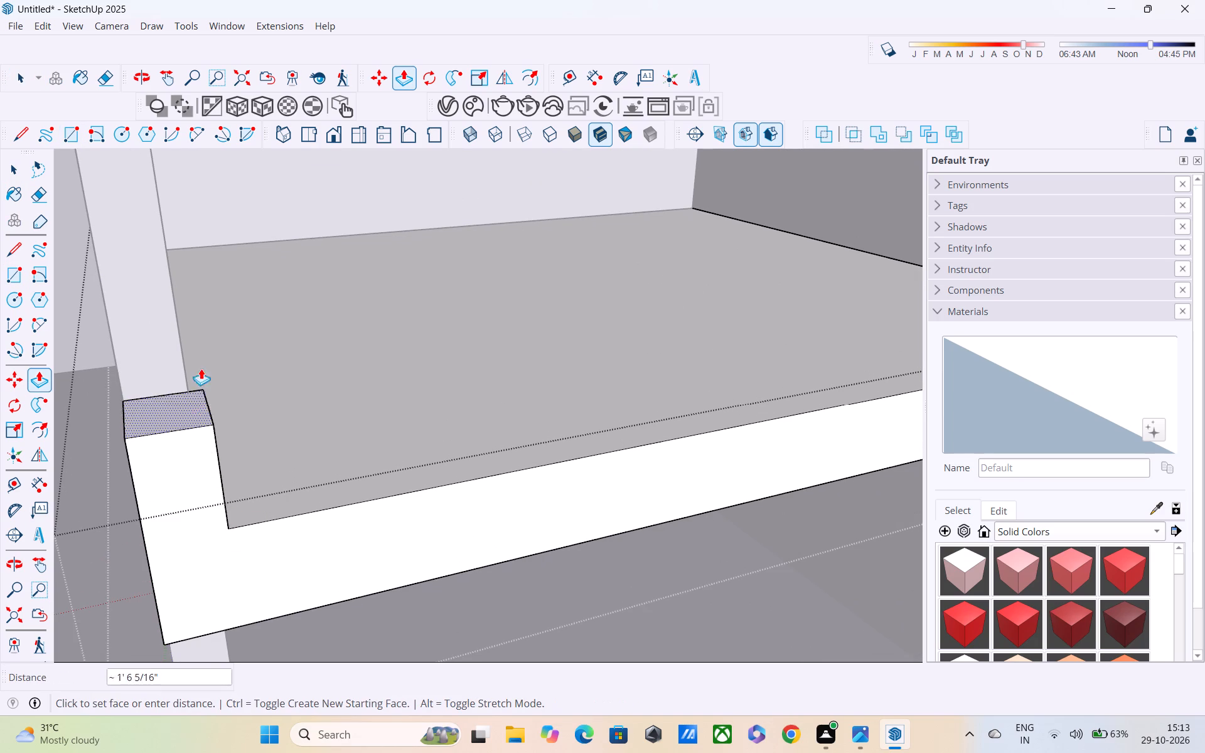
scroll(179, 293, down, 9)
shift+middle_drag(188, 259, 222, 534)
scroll(218, 483, up, 1)
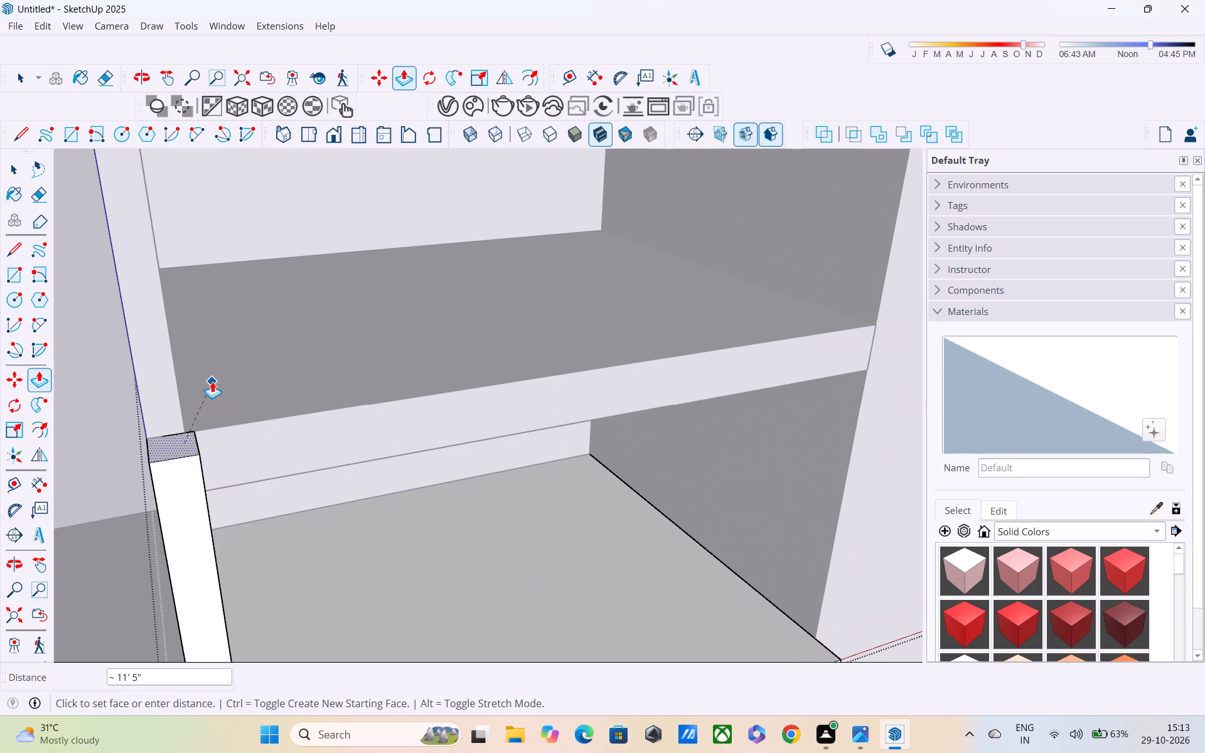
click(195, 429)
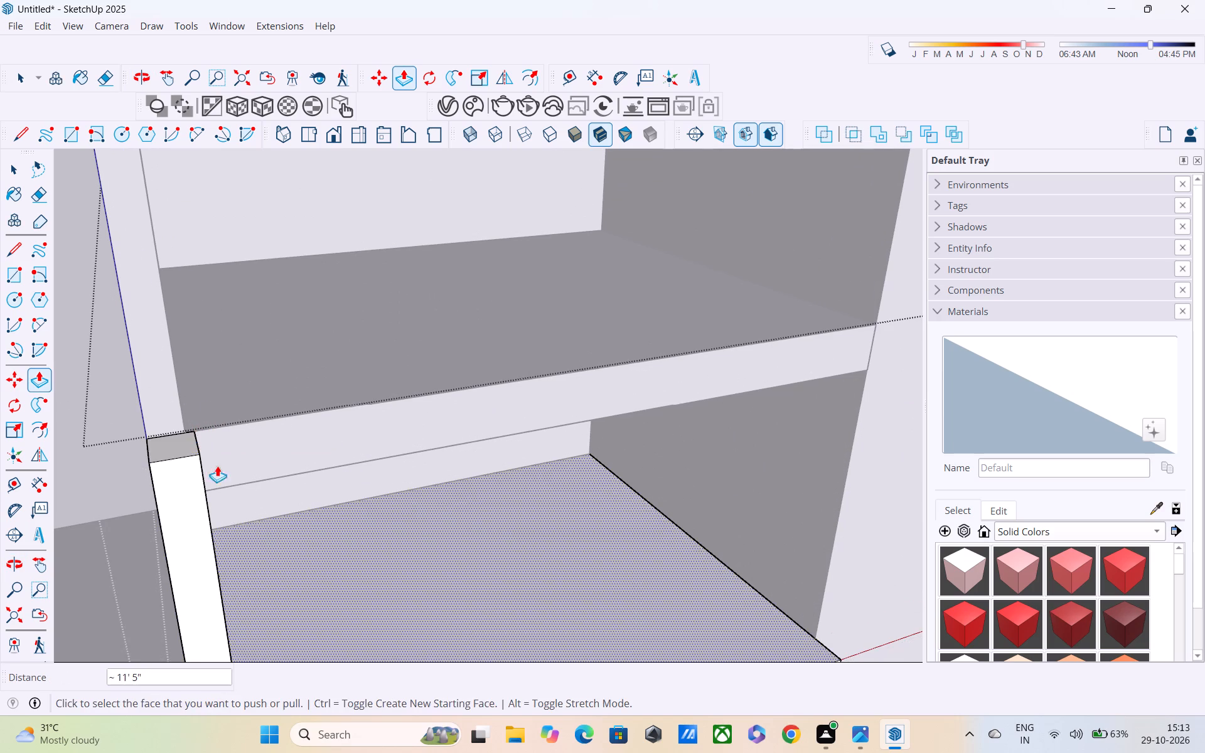
Draw a line about 1' 2 3/16" long across the post's inner face, level with the second-floor slab's underside.
middle_drag(223, 471, 0, 402)
scroll(1, 387, down, 3)
key(l)
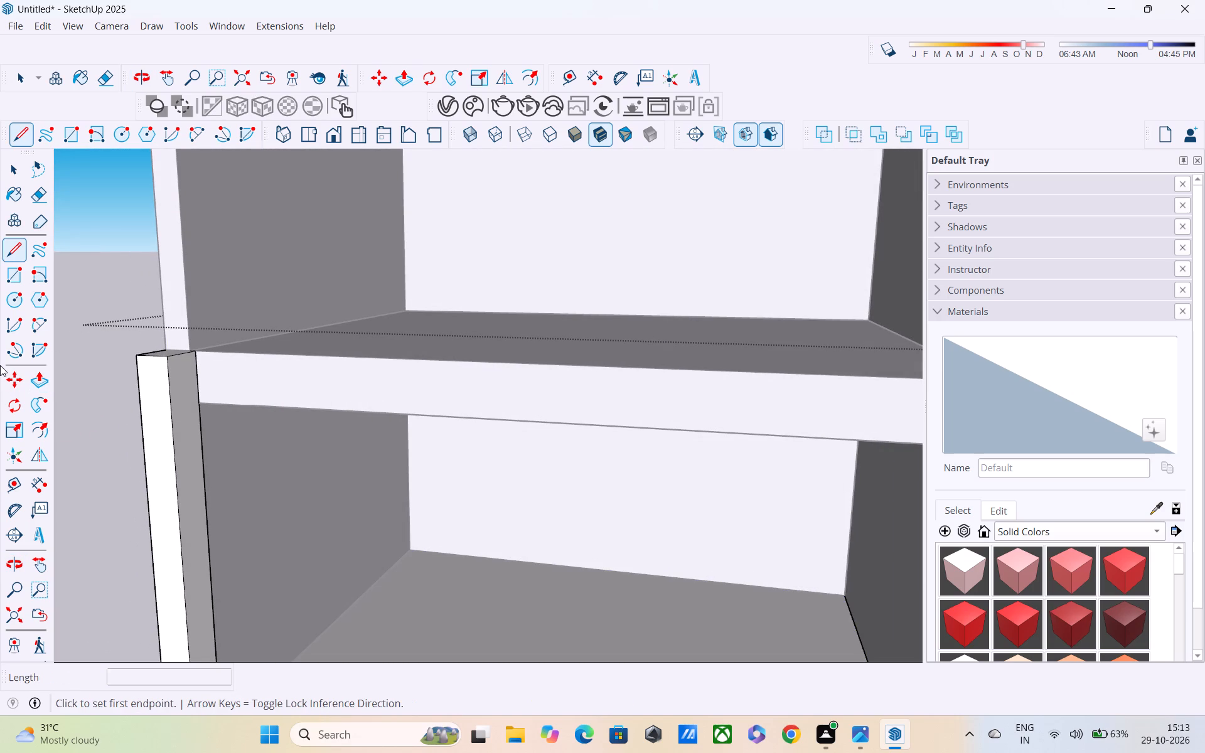
scroll(0, 365, up, 3)
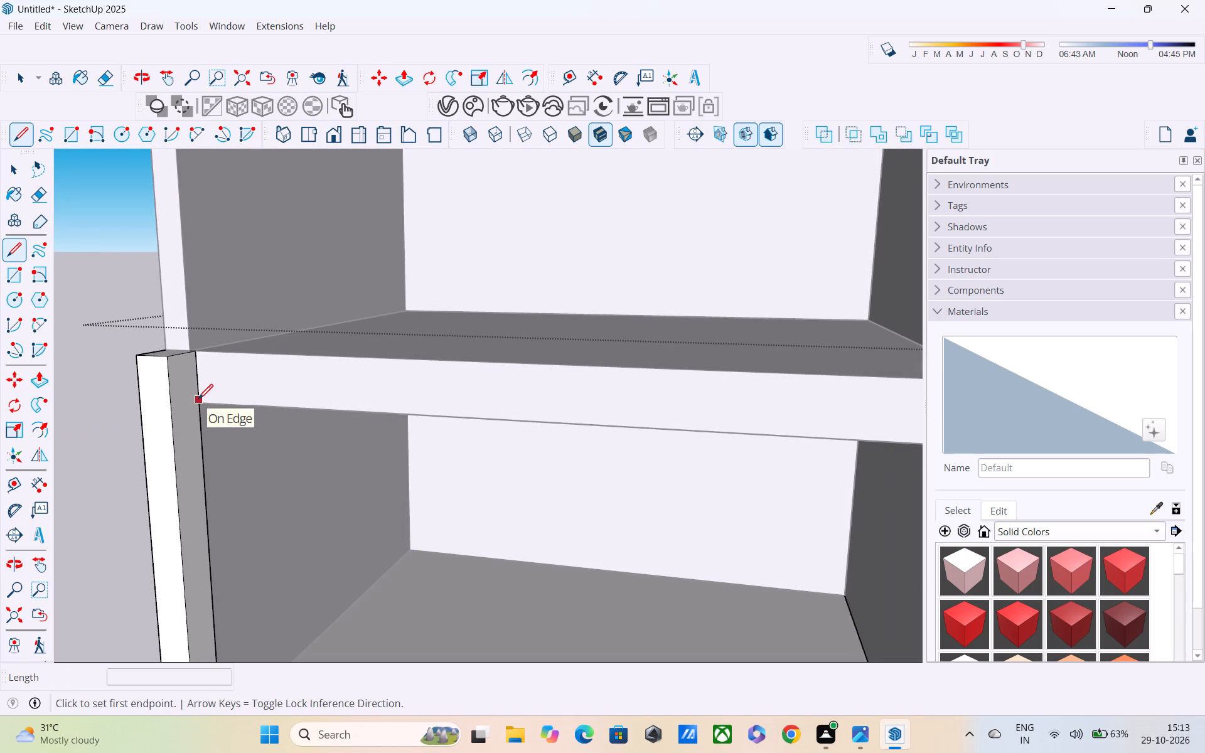
click(200, 402)
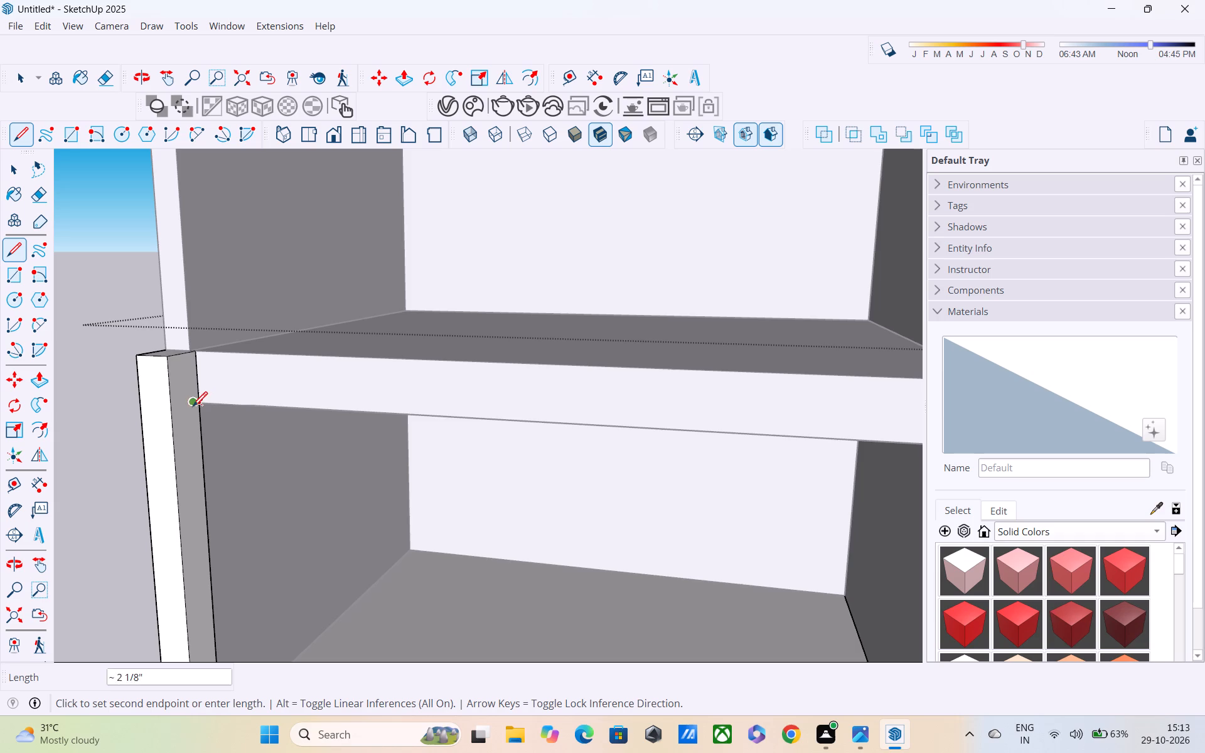
click(172, 417)
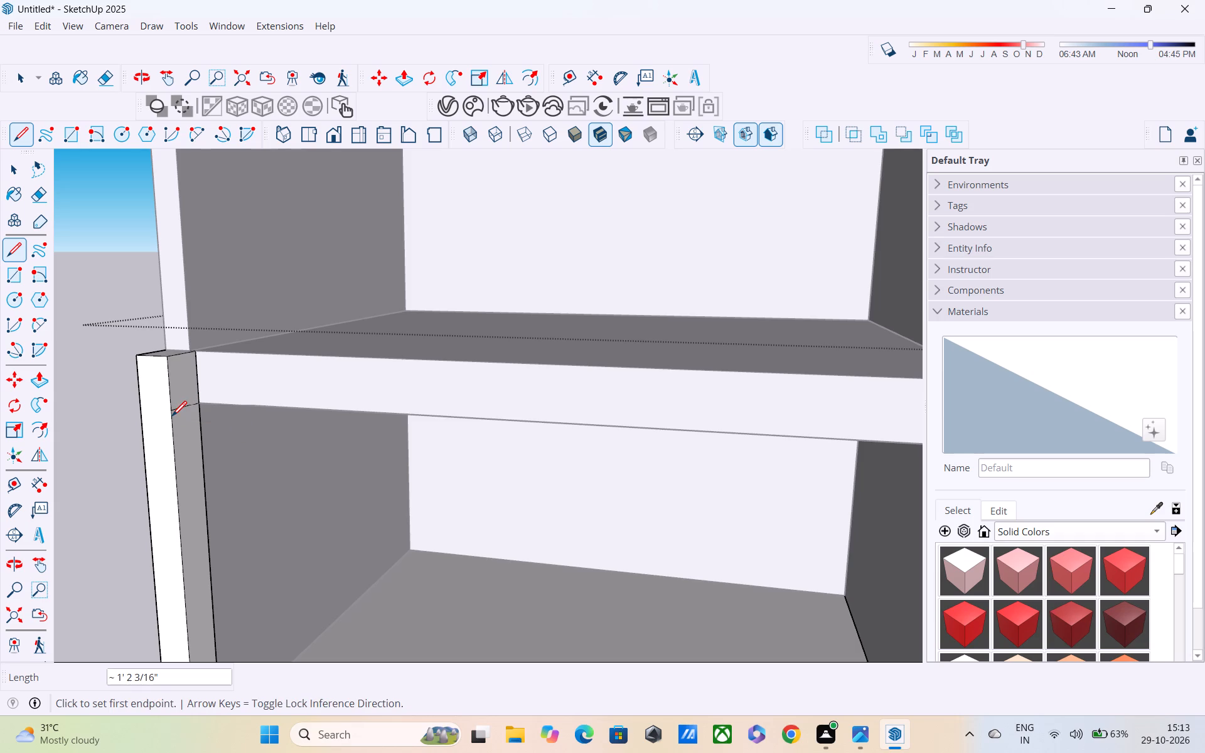
Extrude the upper part of the post's inner face about 18' 9 3/16" along the second-floor slab's front towards the tower.
key(p)
click(180, 389)
scroll(237, 387, down, 11)
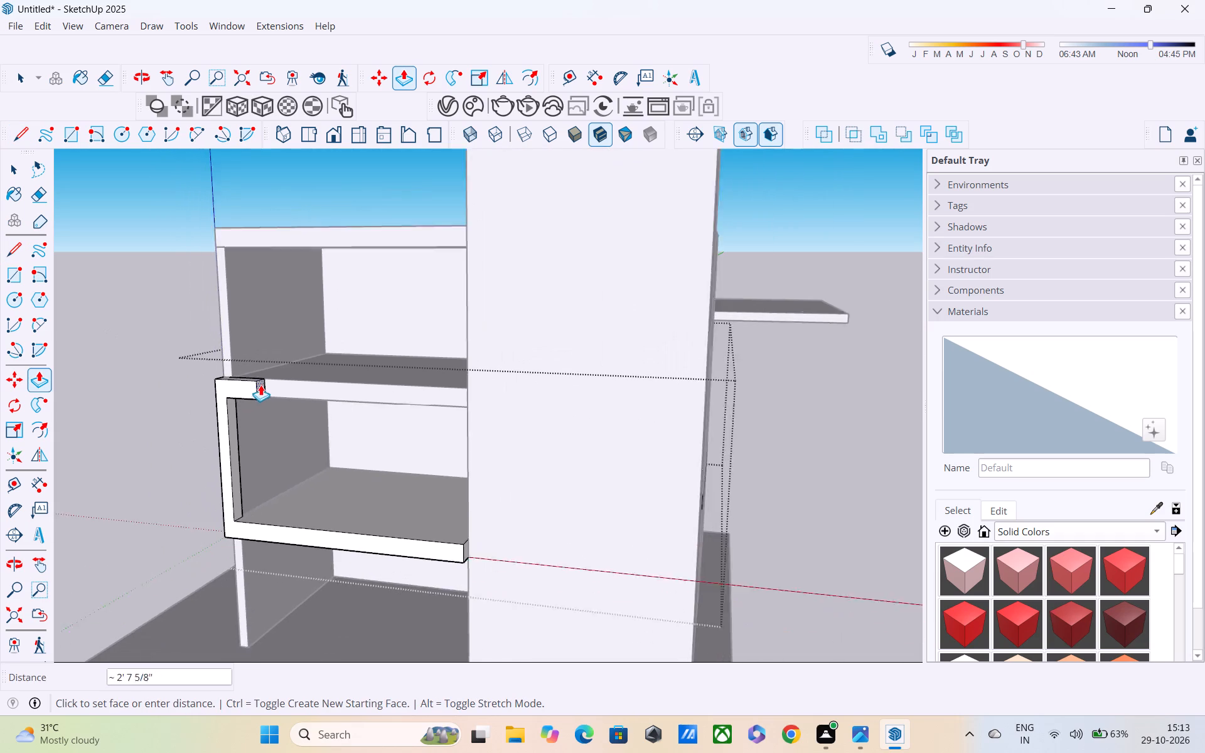
scroll(260, 385, down, 4)
middle_drag(349, 416, 505, 420)
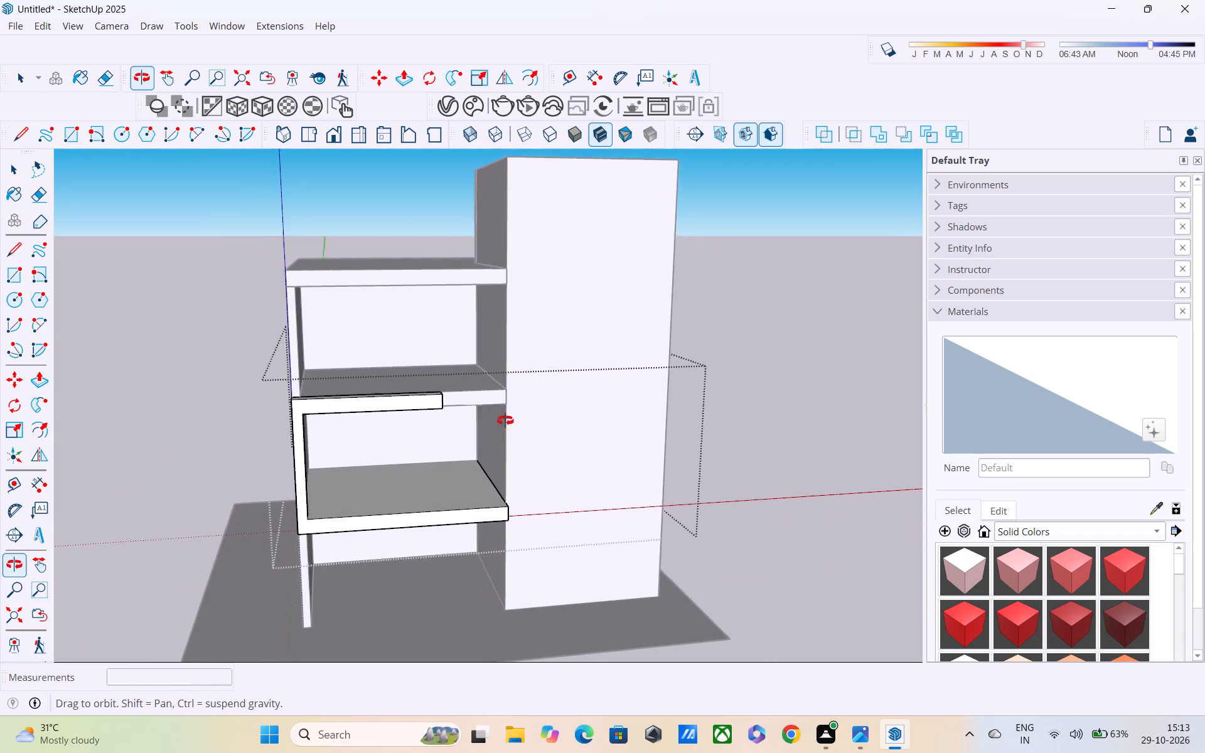
middle_drag(505, 420, 506, 420)
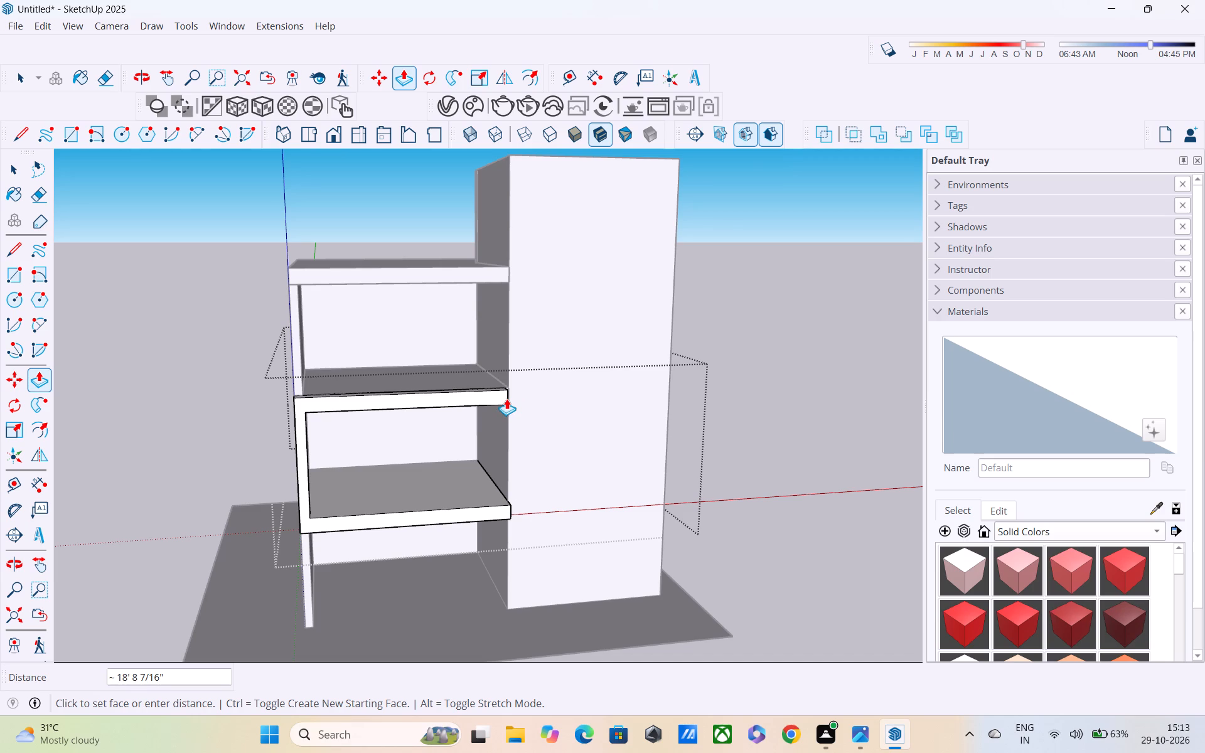
click(507, 398)
Extend the second-floor band's end face about 3 11/16" to meet the tower's corner.
middle_drag(507, 398, 464, 390)
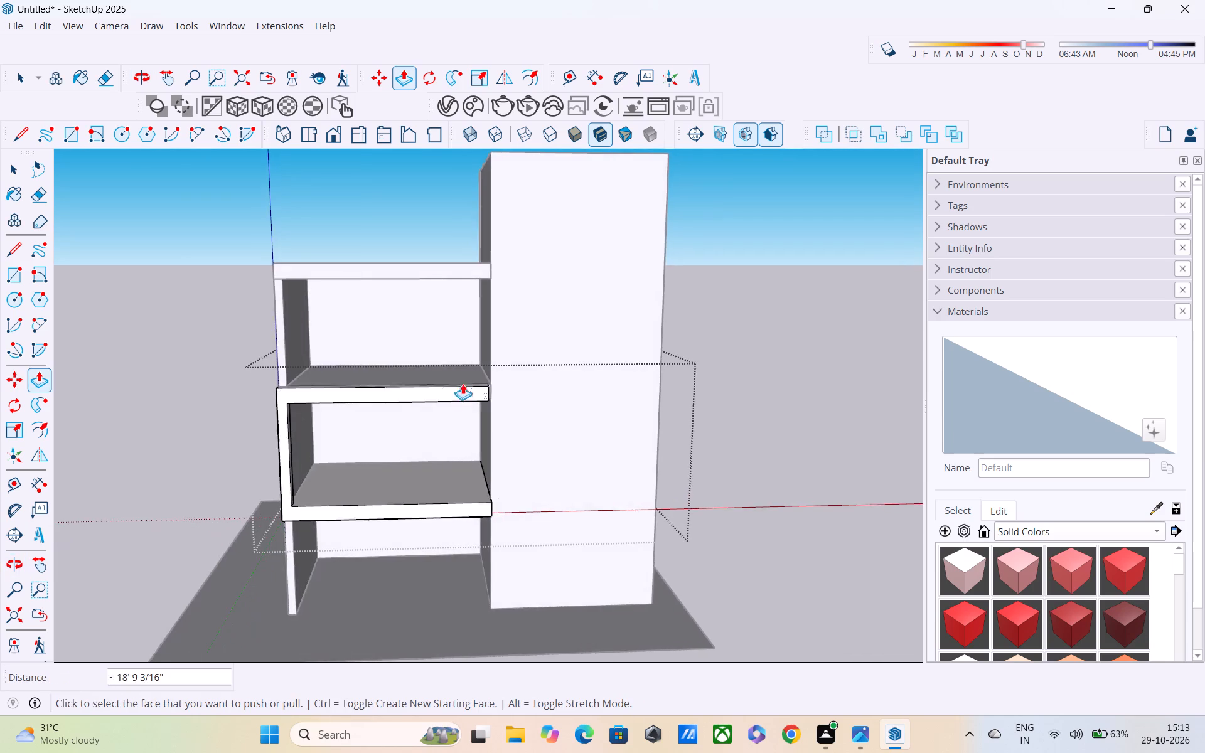
scroll(463, 383, up, 10)
middle_drag(498, 386, 347, 396)
scroll(444, 439, up, 4)
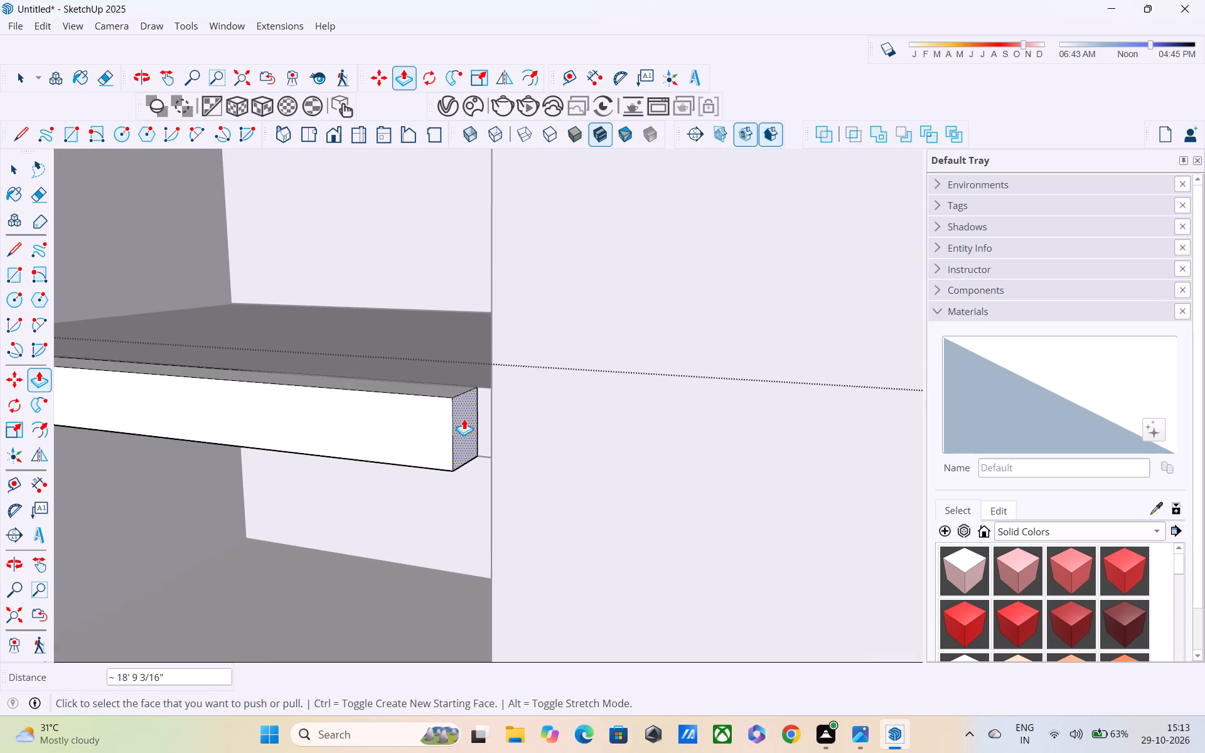
click(464, 417)
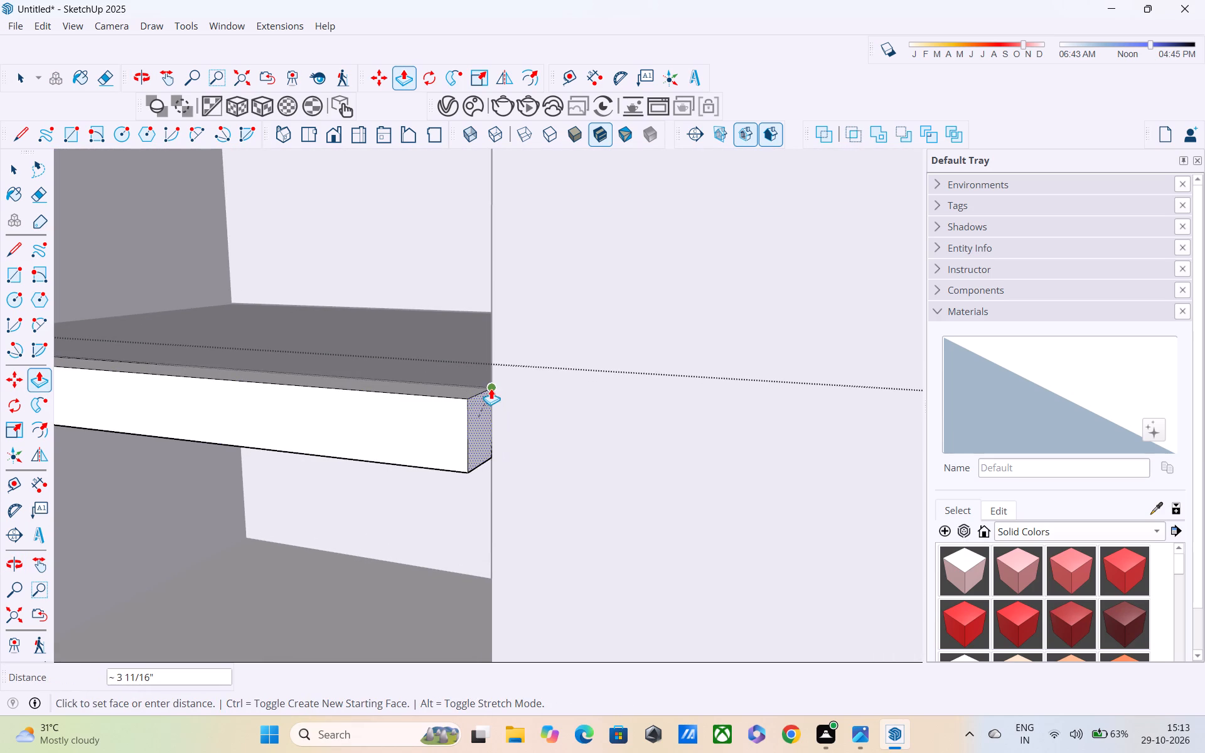
click(490, 388)
scroll(553, 378, down, 1)
middle_drag(553, 378, 639, 413)
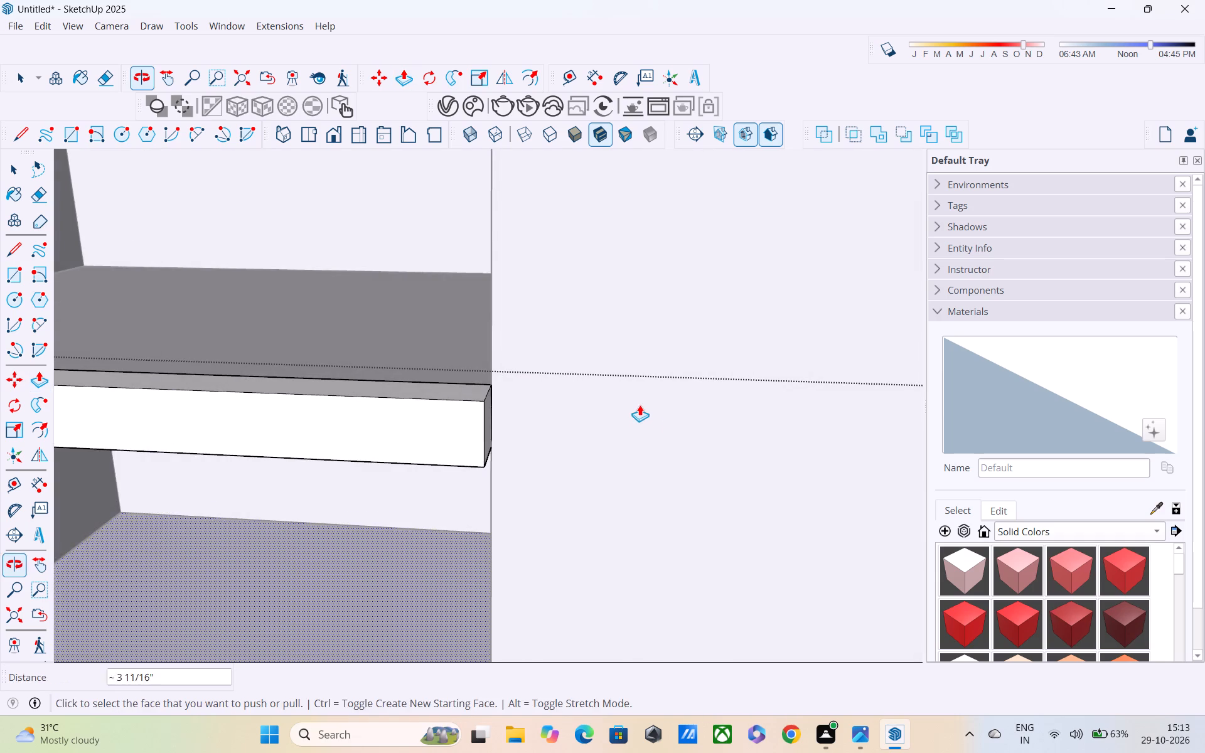
Extrude the post's inner face between the two bands about 6 5/16" towards the tower.
scroll(638, 400, down, 4)
shift+scroll(638, 400, up, 1)
shift+middle_drag(638, 400, 703, 487)
scroll(661, 472, down, 6)
key(space)
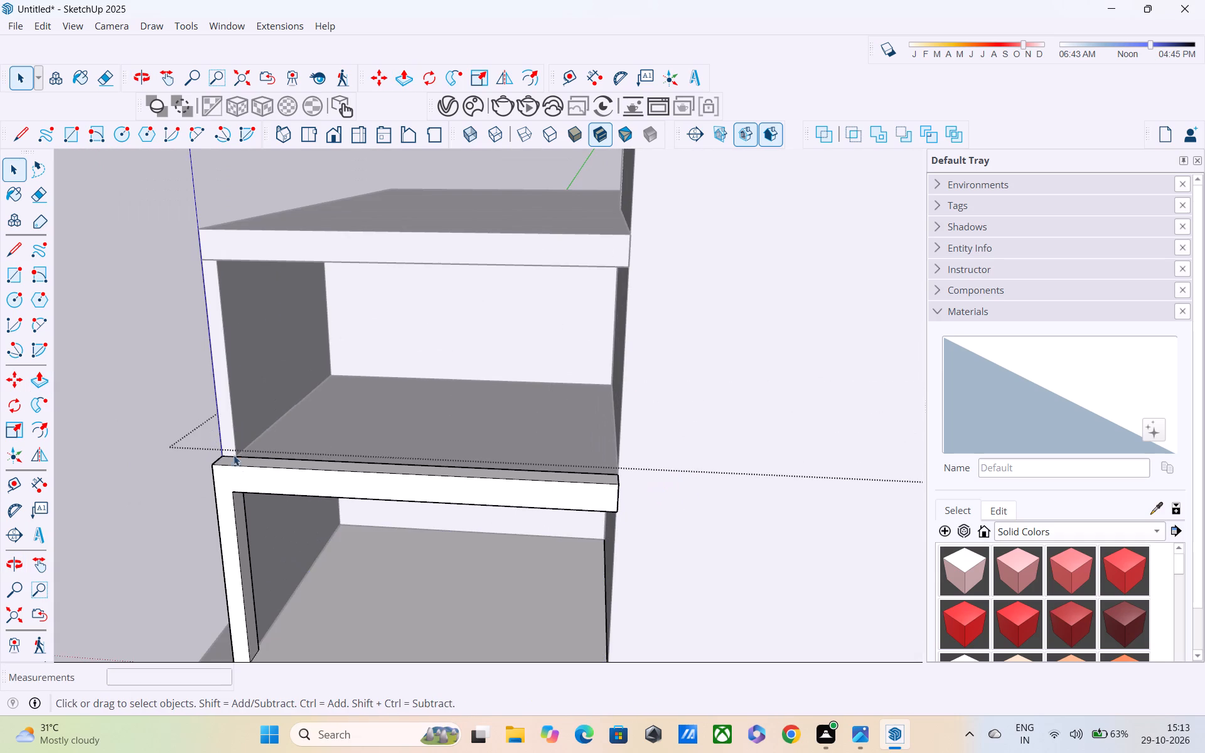
click(147, 377)
middle_drag(336, 488, 333, 416)
shift+middle_drag(332, 412, 351, 338)
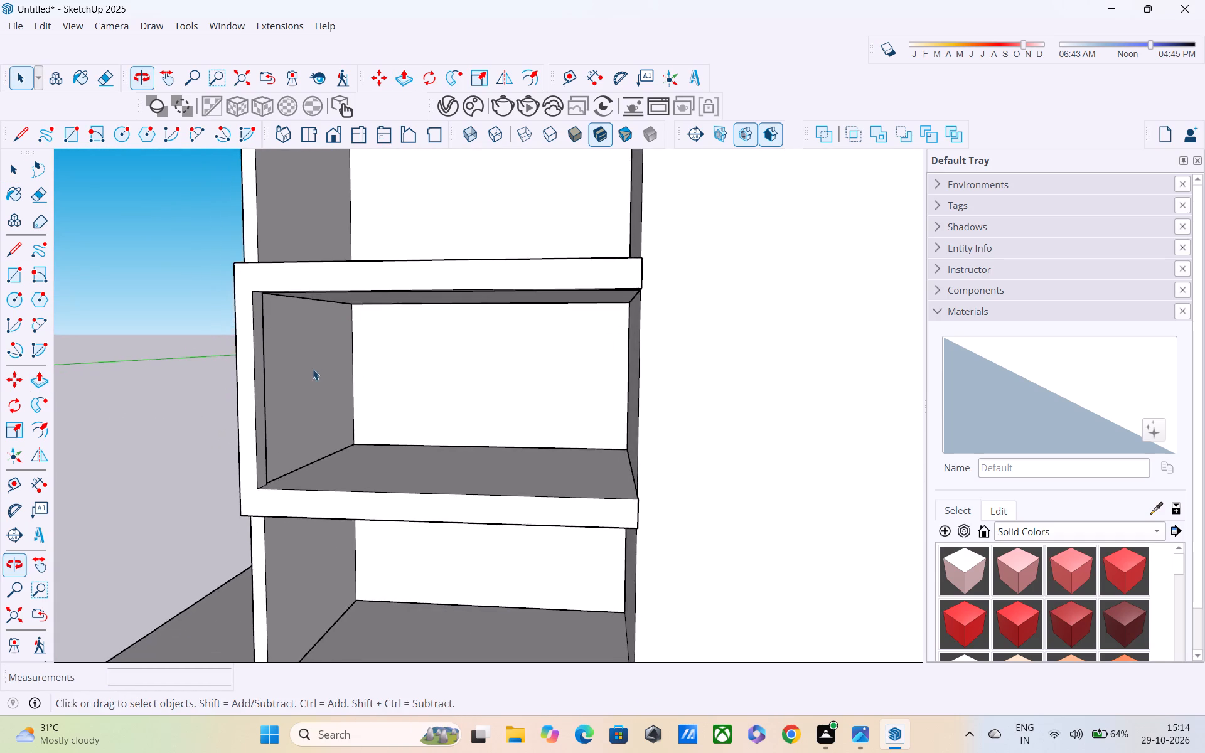
scroll(313, 369, up, 3)
middle_drag(280, 392, 164, 400)
scroll(171, 400, up, 1)
click(143, 404)
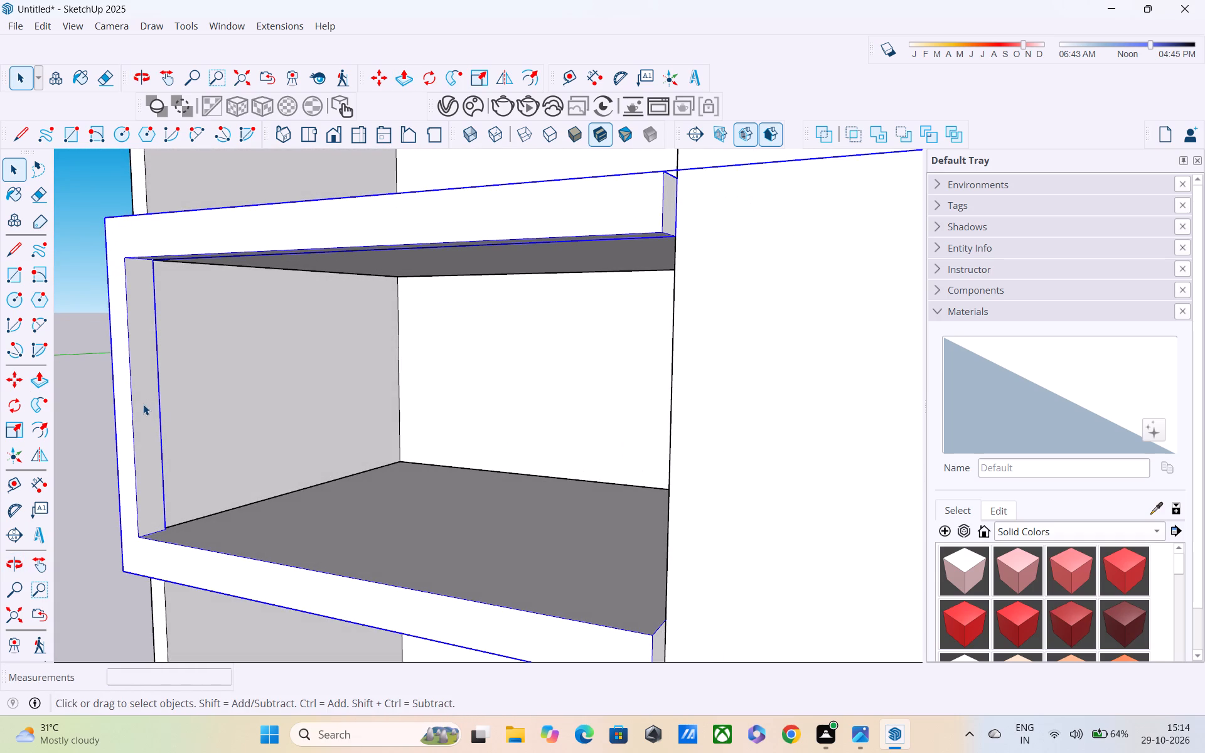
double_click(143, 404)
click(143, 404)
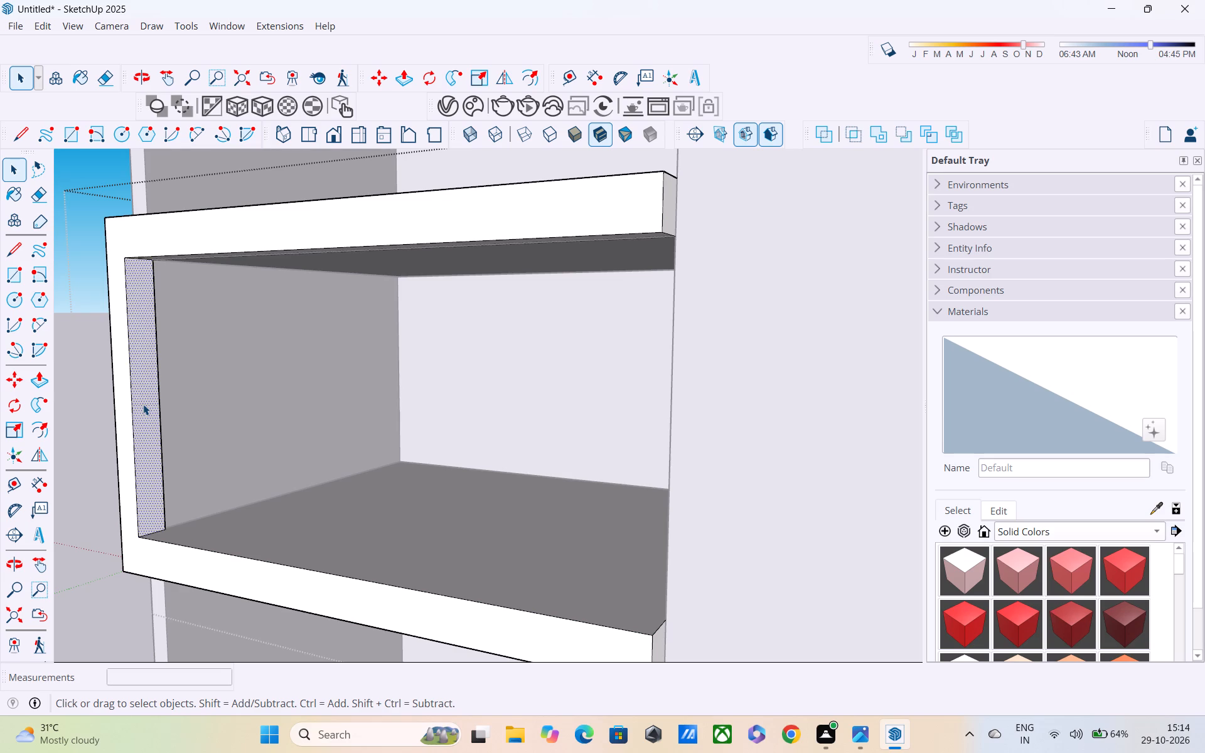
key(p)
click(143, 404)
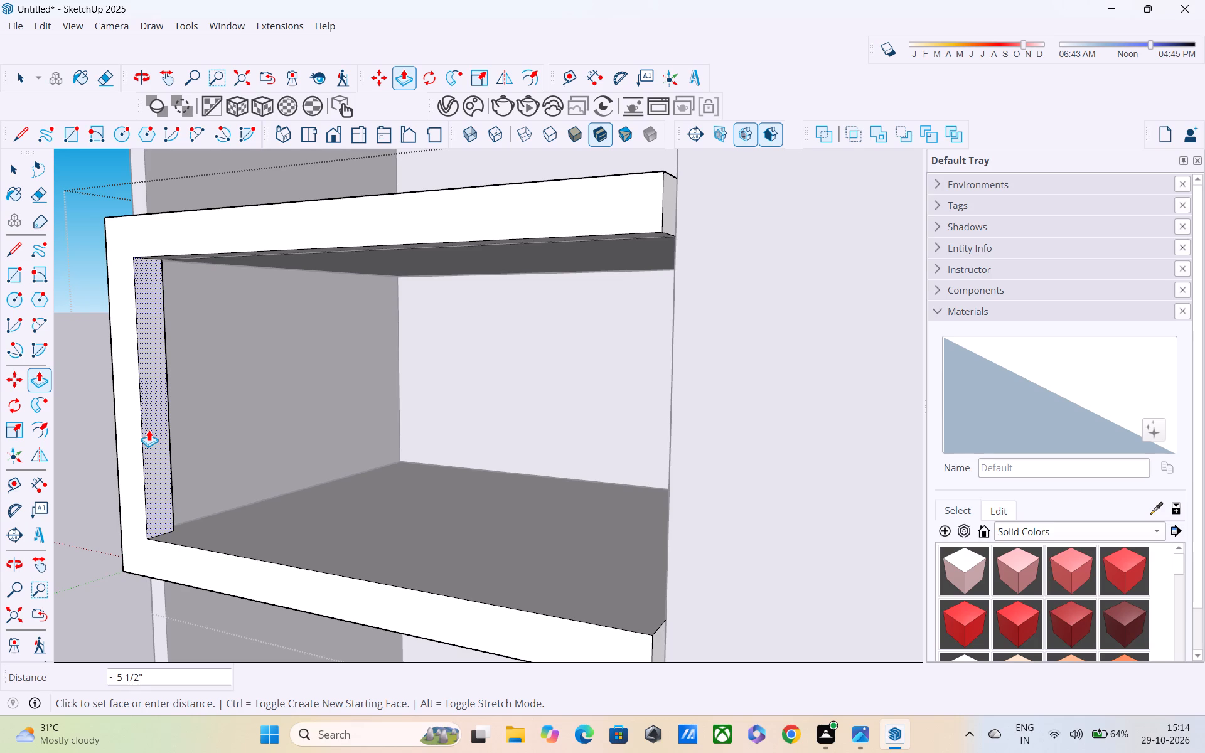
middle_drag(149, 430, 392, 465)
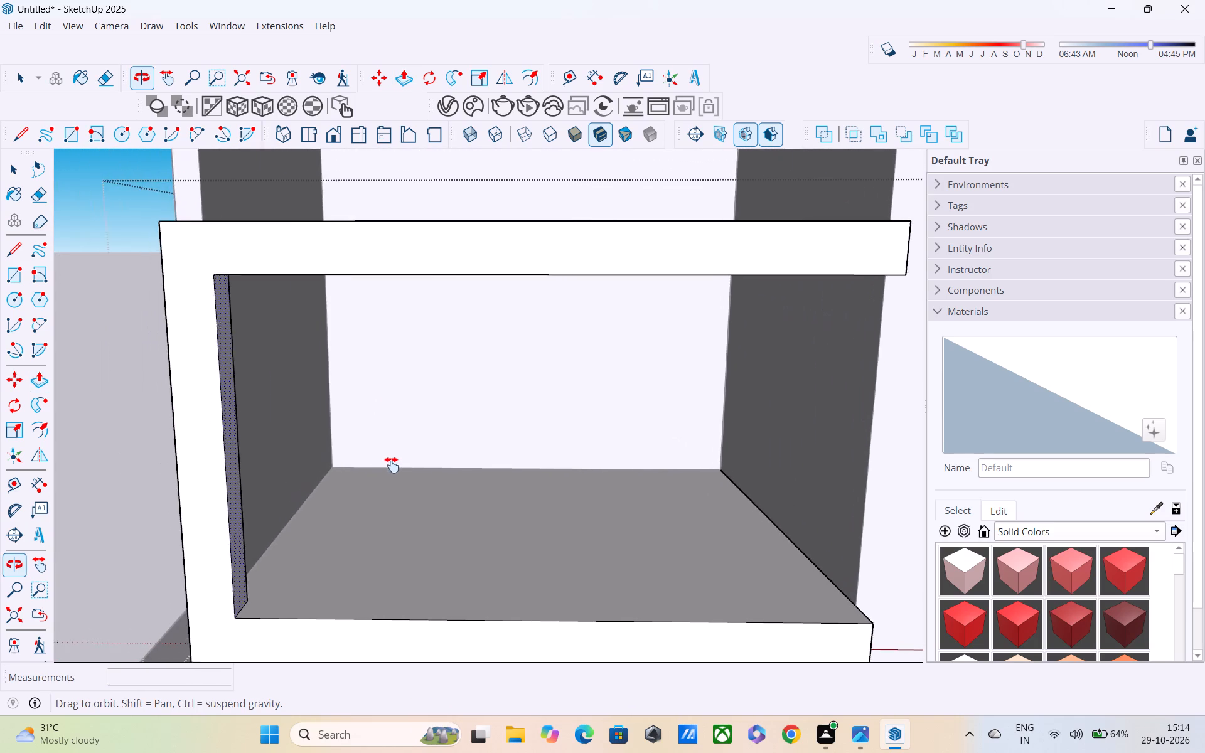
middle_drag(392, 465, 432, 435)
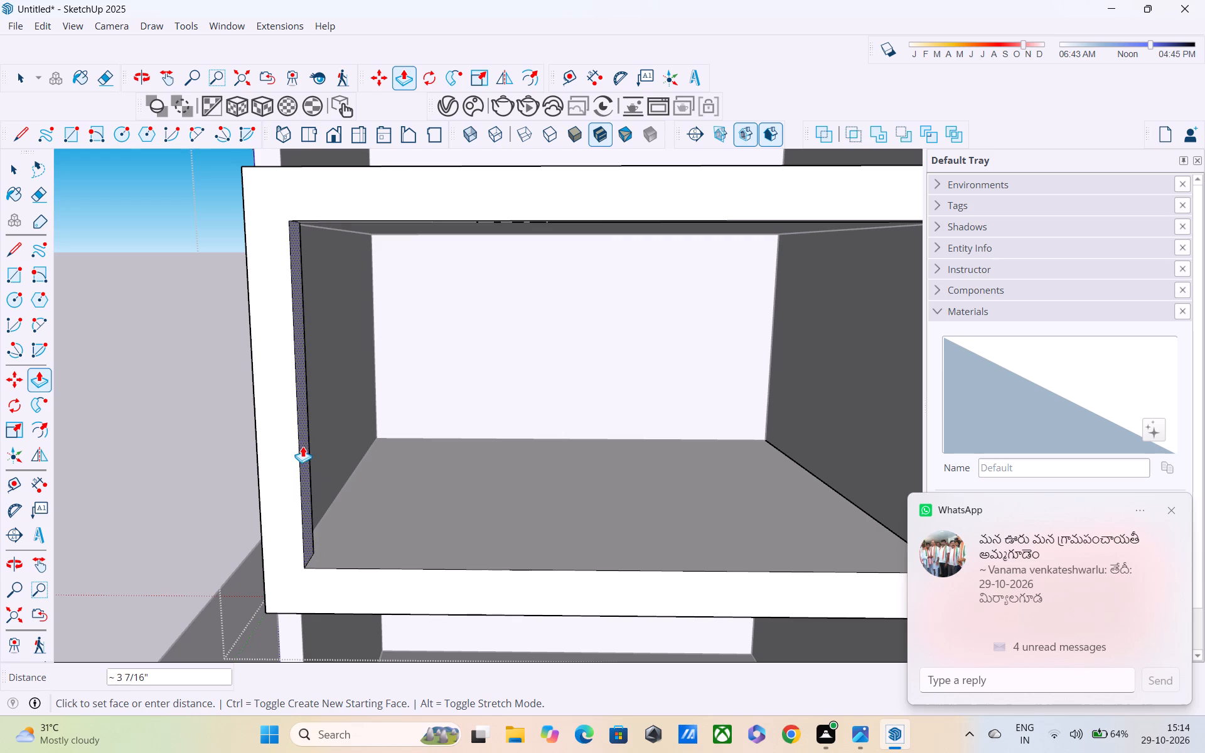
click(309, 449)
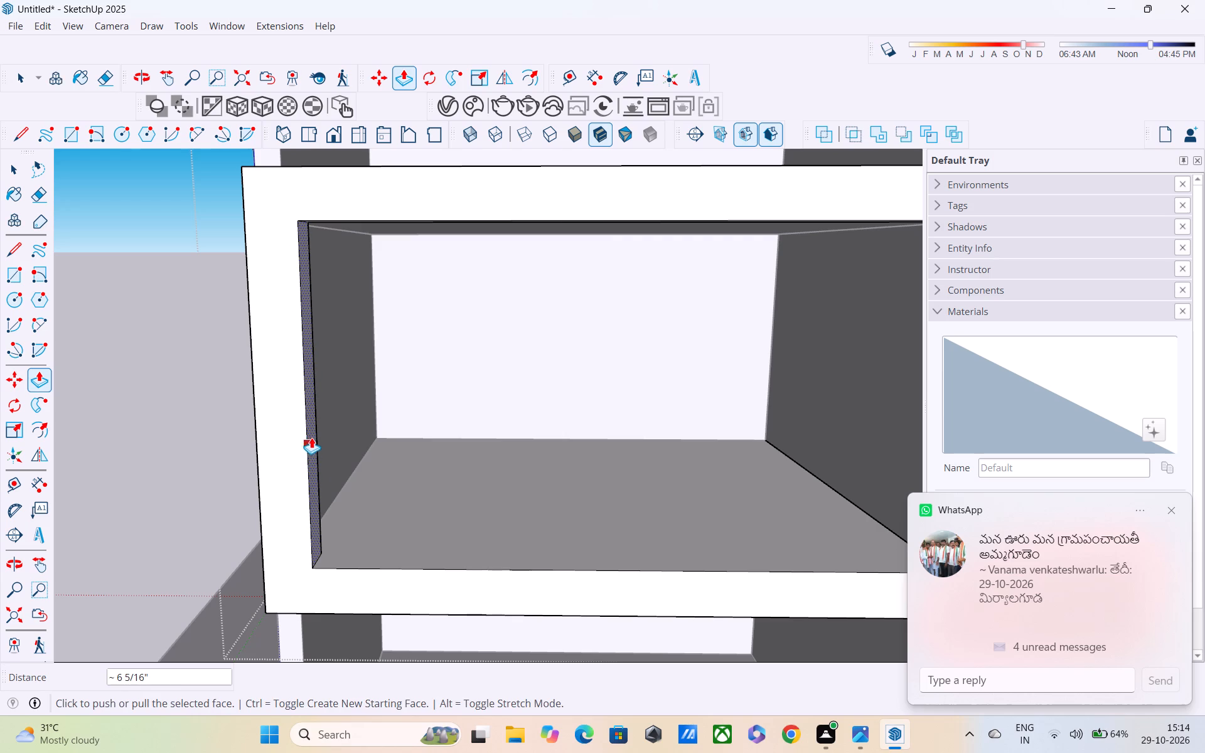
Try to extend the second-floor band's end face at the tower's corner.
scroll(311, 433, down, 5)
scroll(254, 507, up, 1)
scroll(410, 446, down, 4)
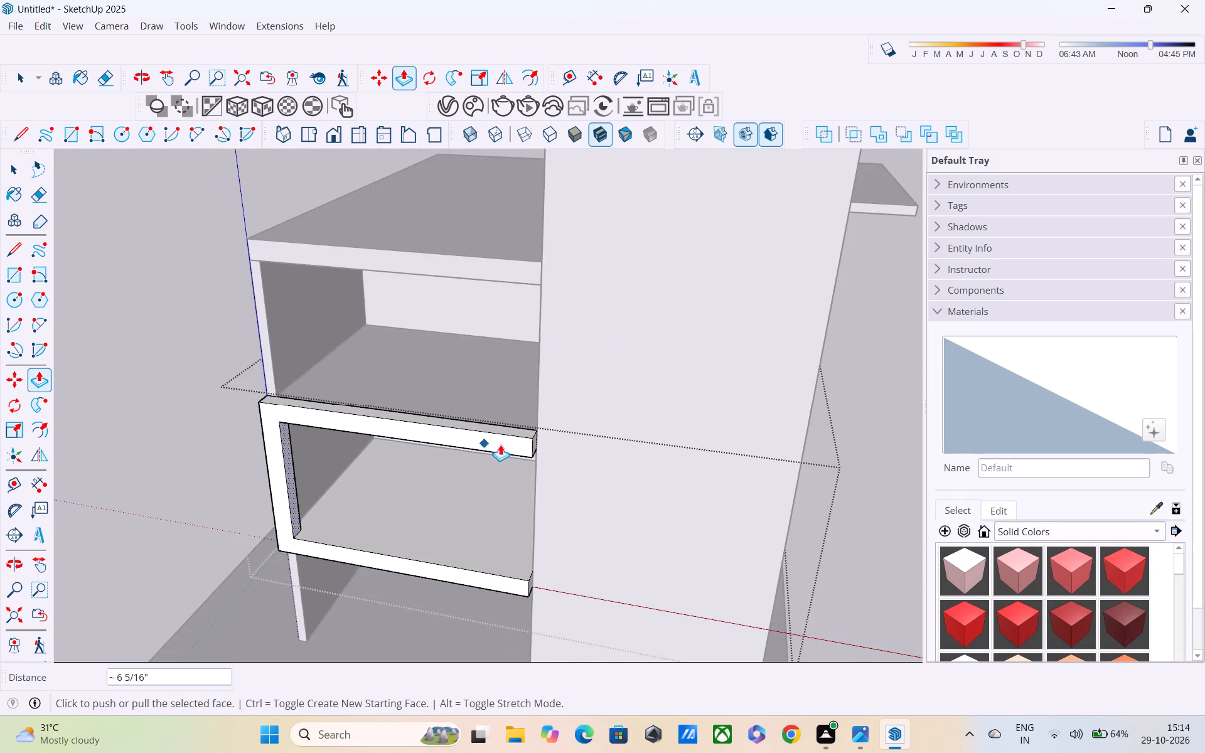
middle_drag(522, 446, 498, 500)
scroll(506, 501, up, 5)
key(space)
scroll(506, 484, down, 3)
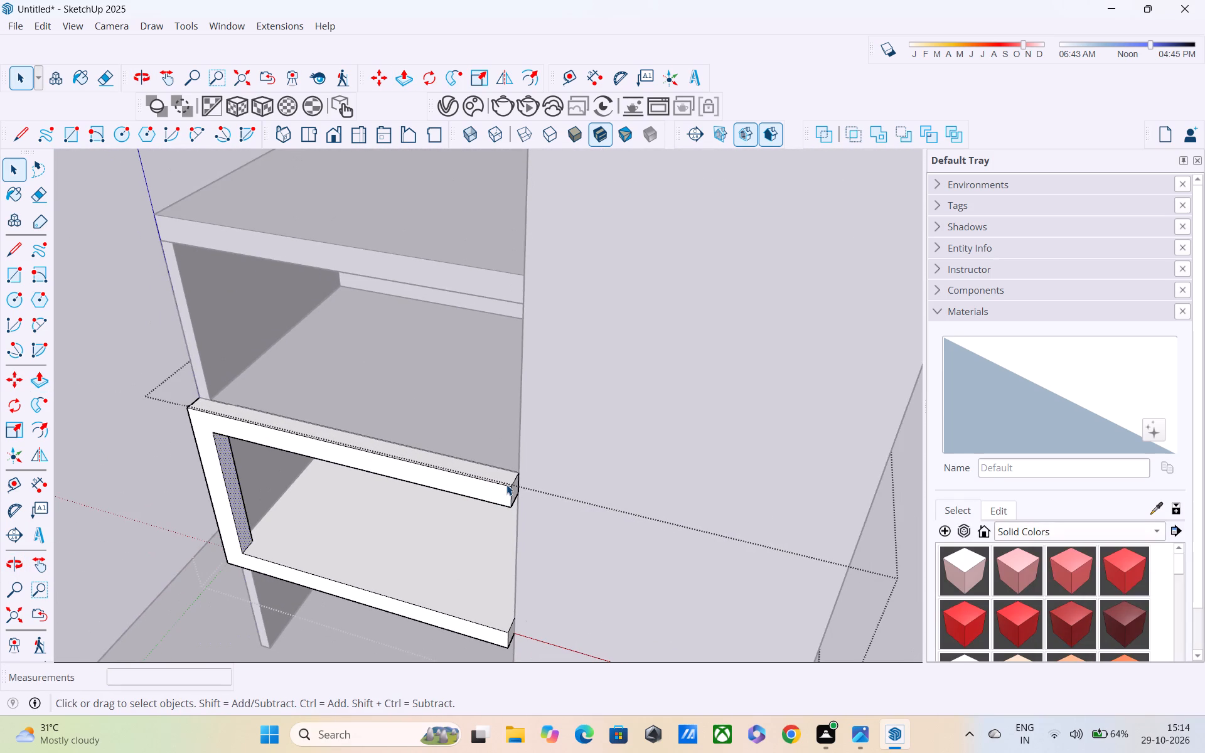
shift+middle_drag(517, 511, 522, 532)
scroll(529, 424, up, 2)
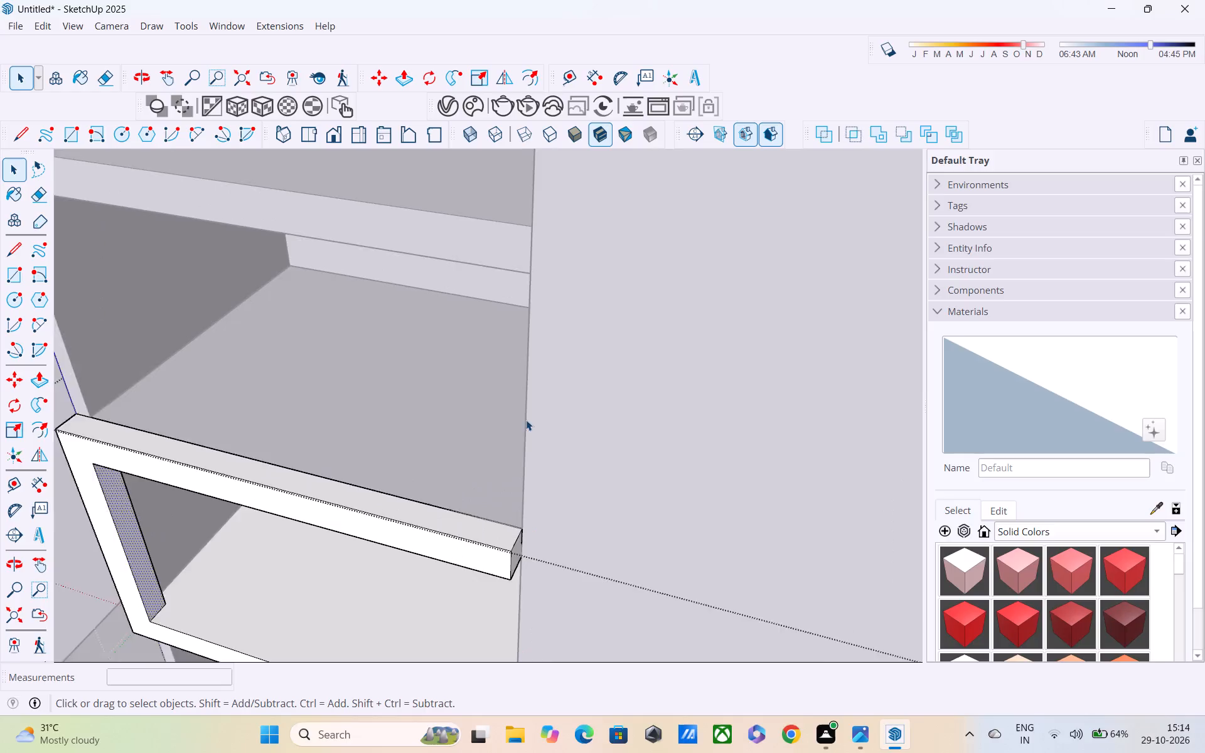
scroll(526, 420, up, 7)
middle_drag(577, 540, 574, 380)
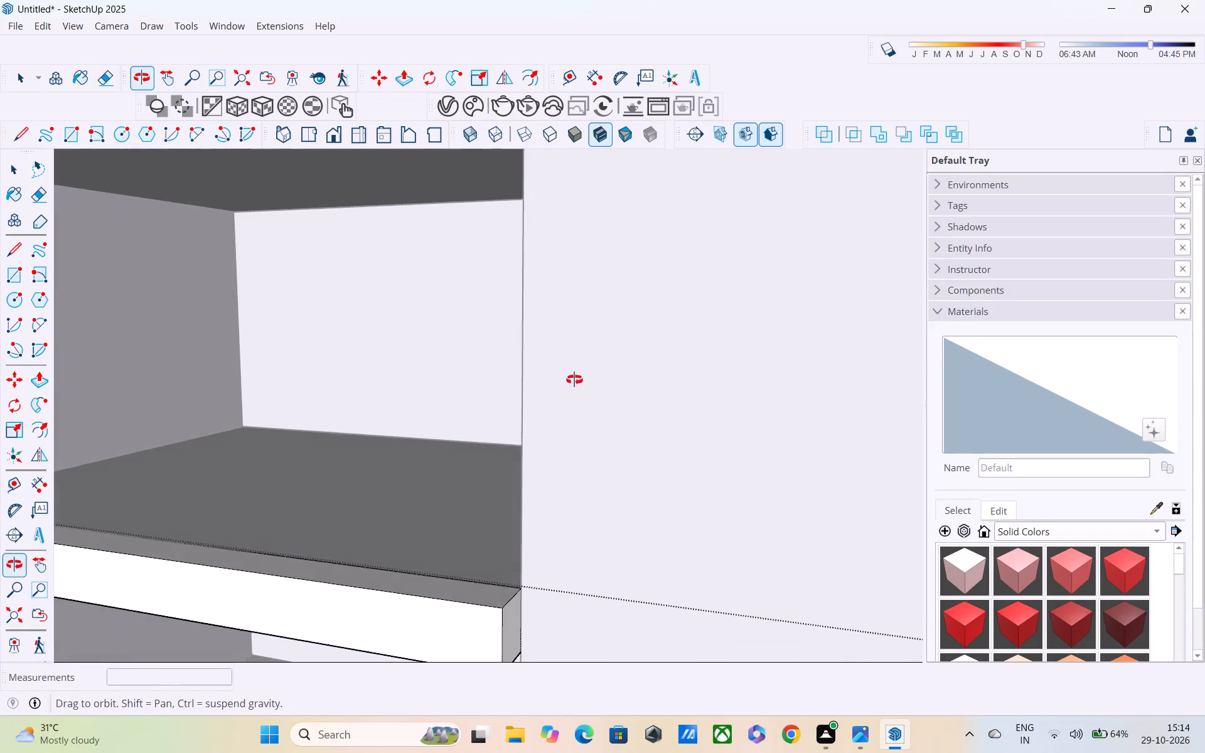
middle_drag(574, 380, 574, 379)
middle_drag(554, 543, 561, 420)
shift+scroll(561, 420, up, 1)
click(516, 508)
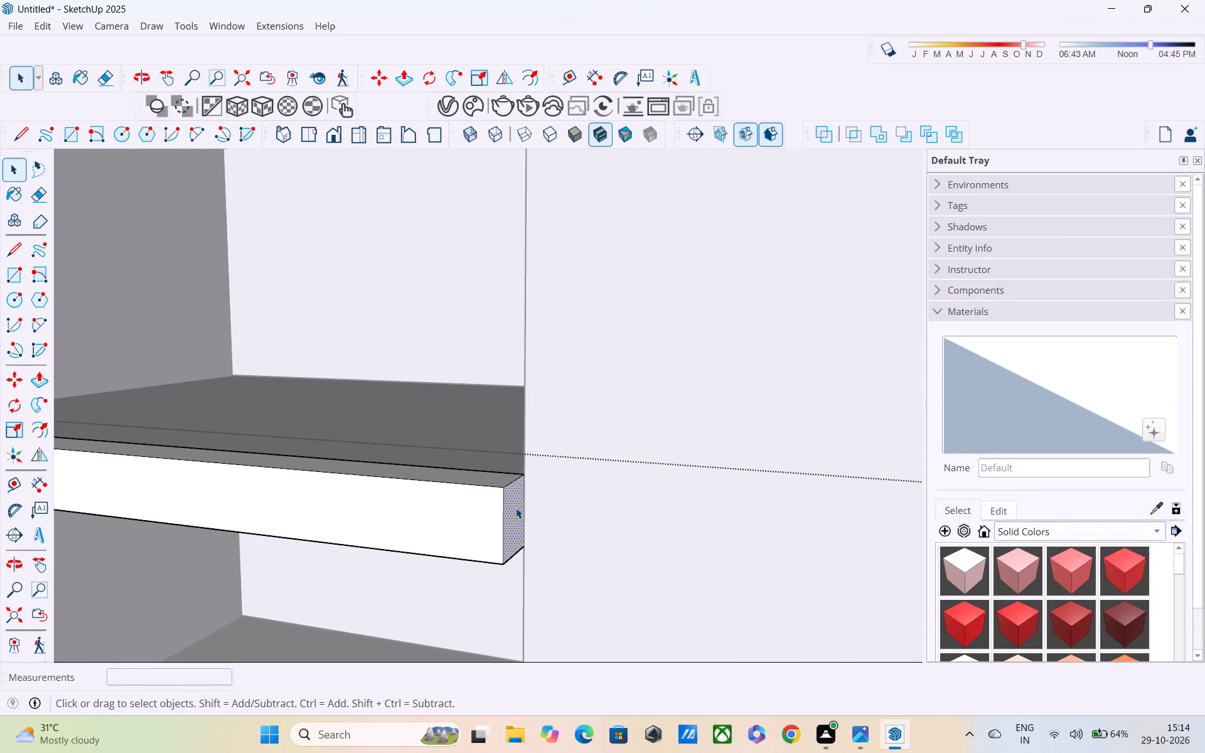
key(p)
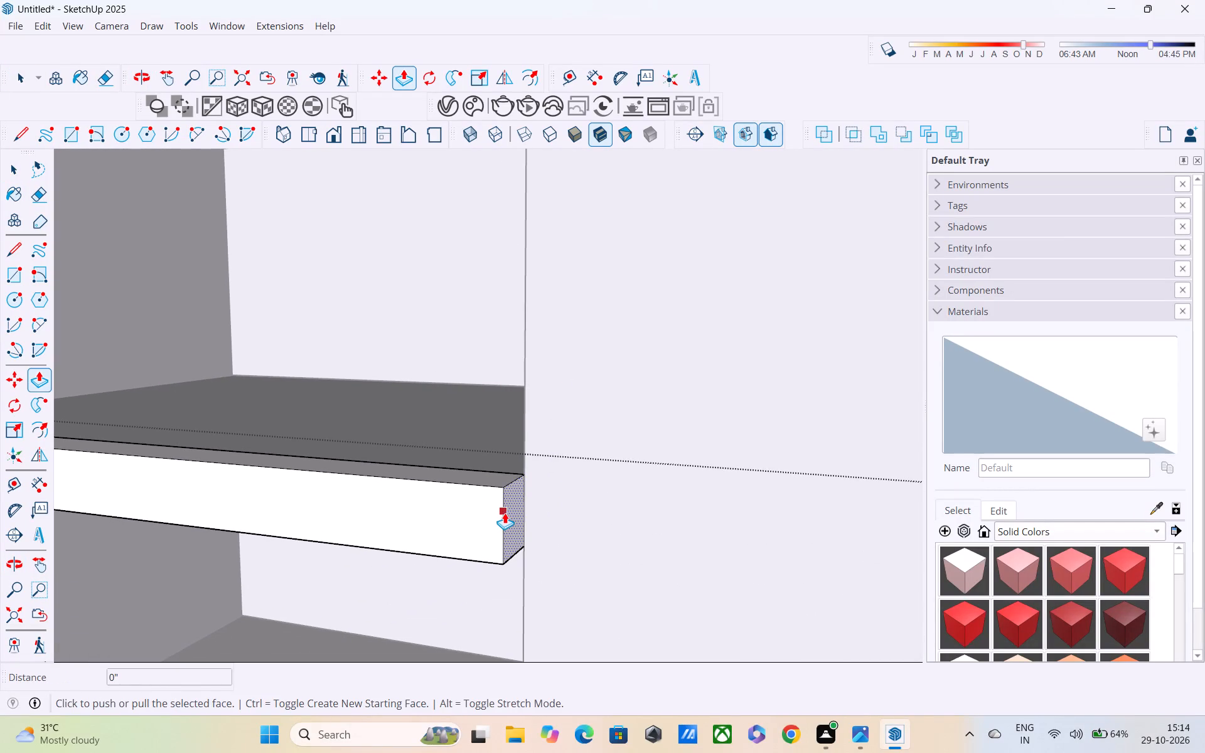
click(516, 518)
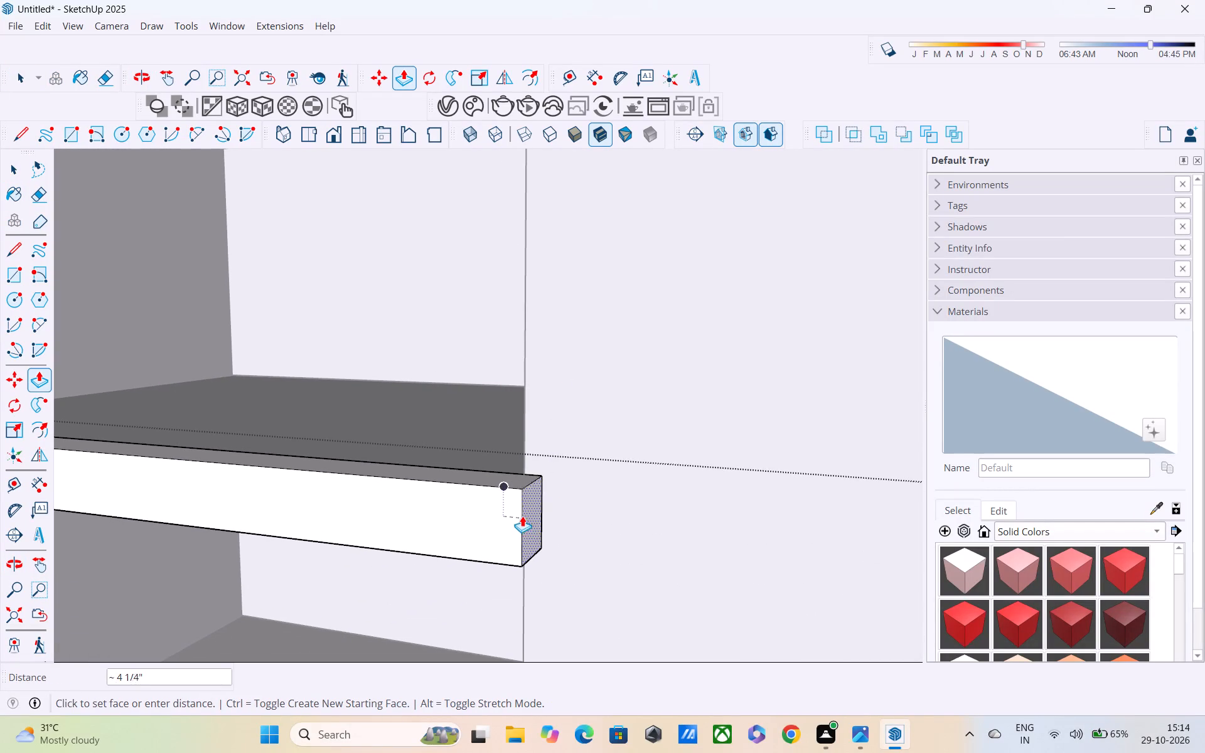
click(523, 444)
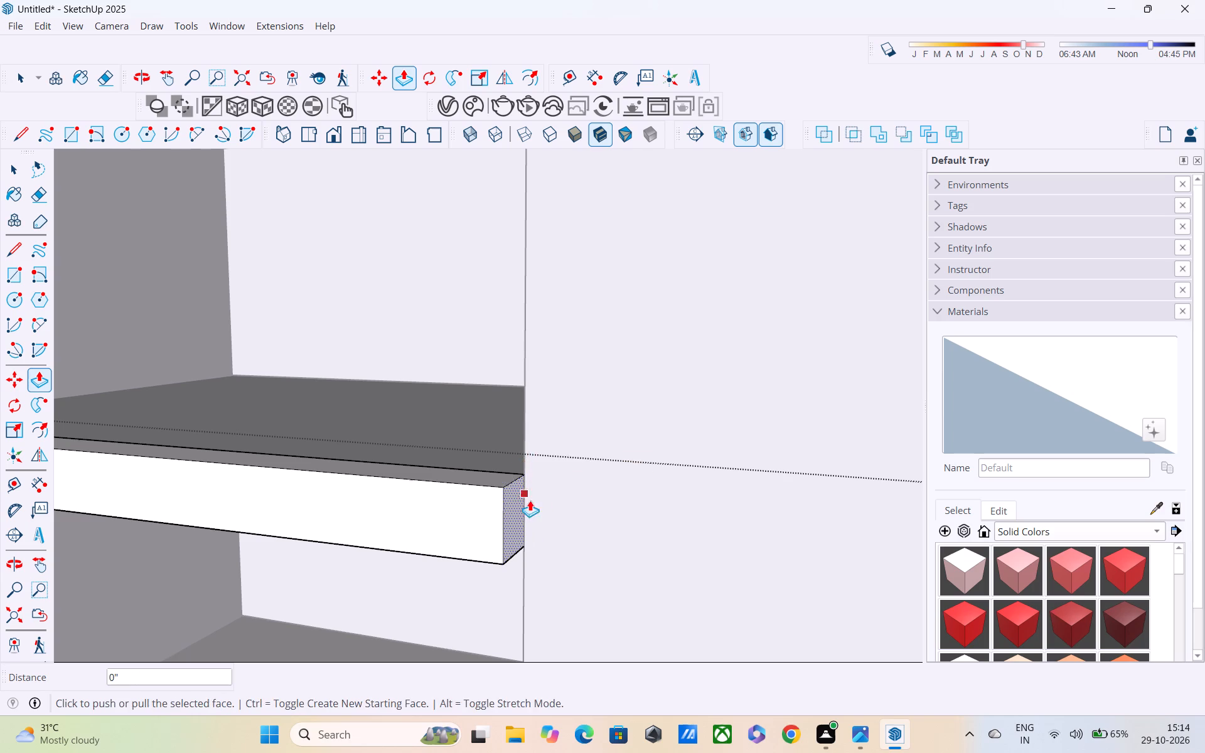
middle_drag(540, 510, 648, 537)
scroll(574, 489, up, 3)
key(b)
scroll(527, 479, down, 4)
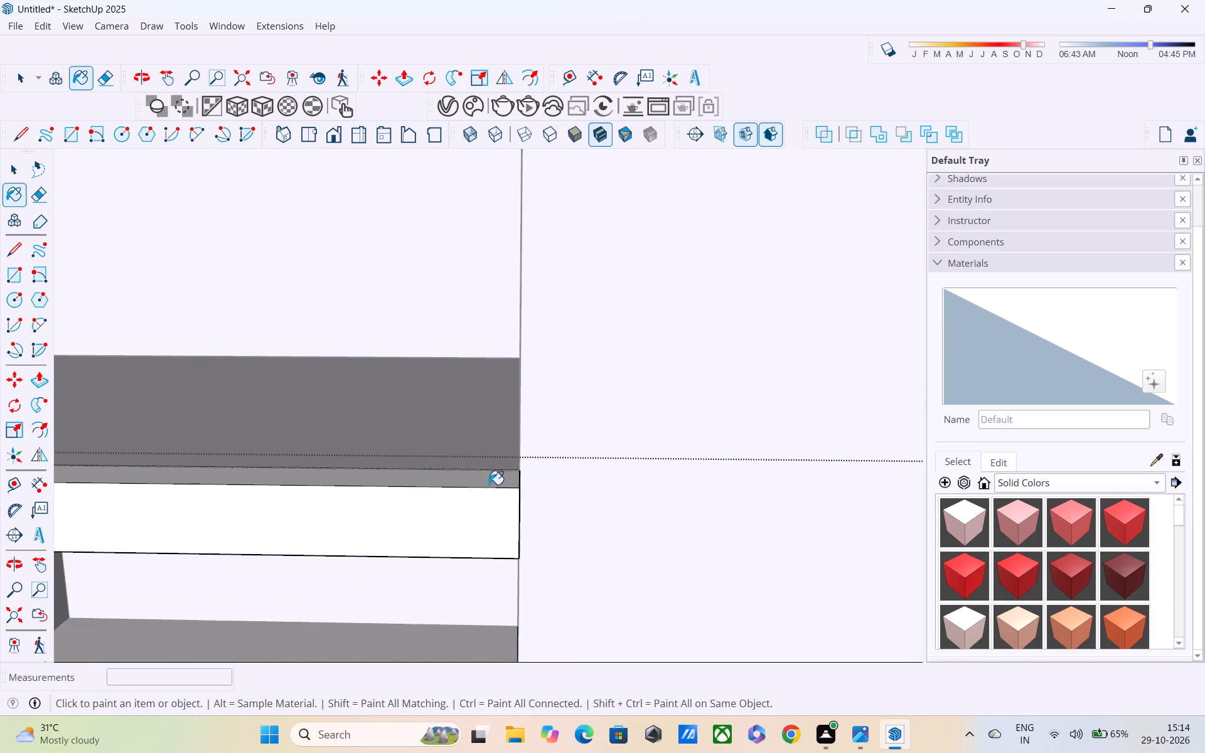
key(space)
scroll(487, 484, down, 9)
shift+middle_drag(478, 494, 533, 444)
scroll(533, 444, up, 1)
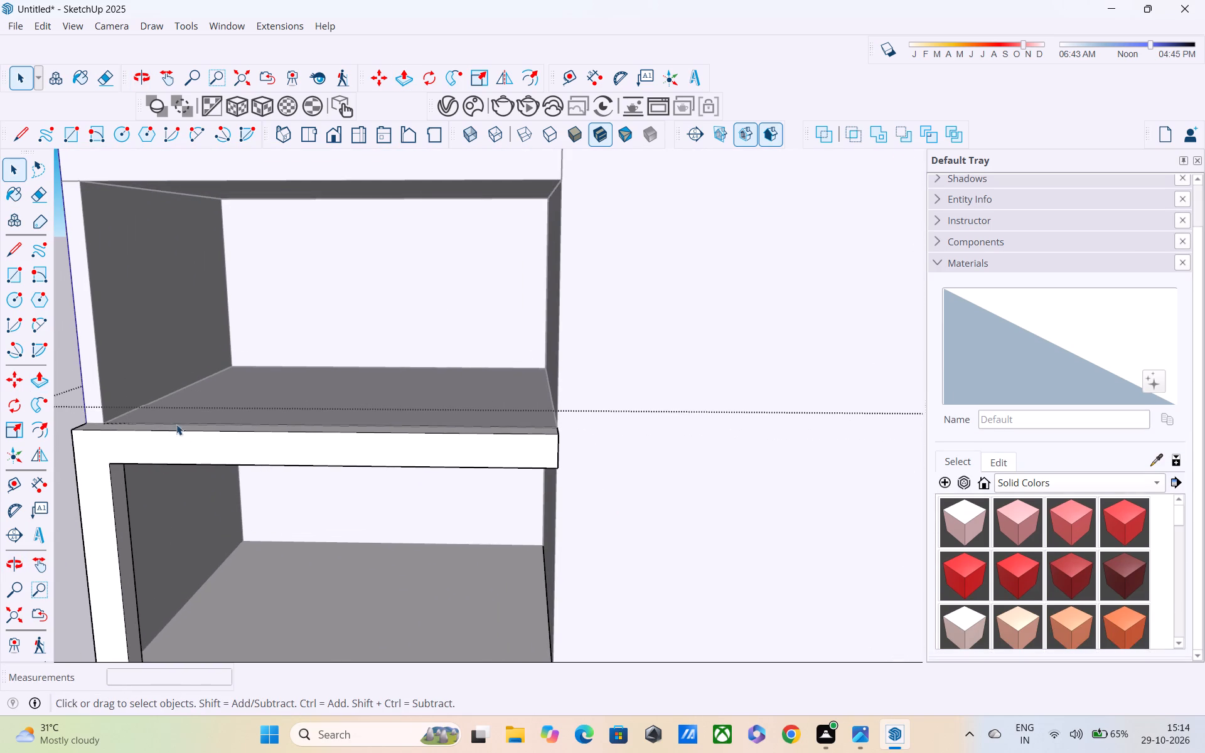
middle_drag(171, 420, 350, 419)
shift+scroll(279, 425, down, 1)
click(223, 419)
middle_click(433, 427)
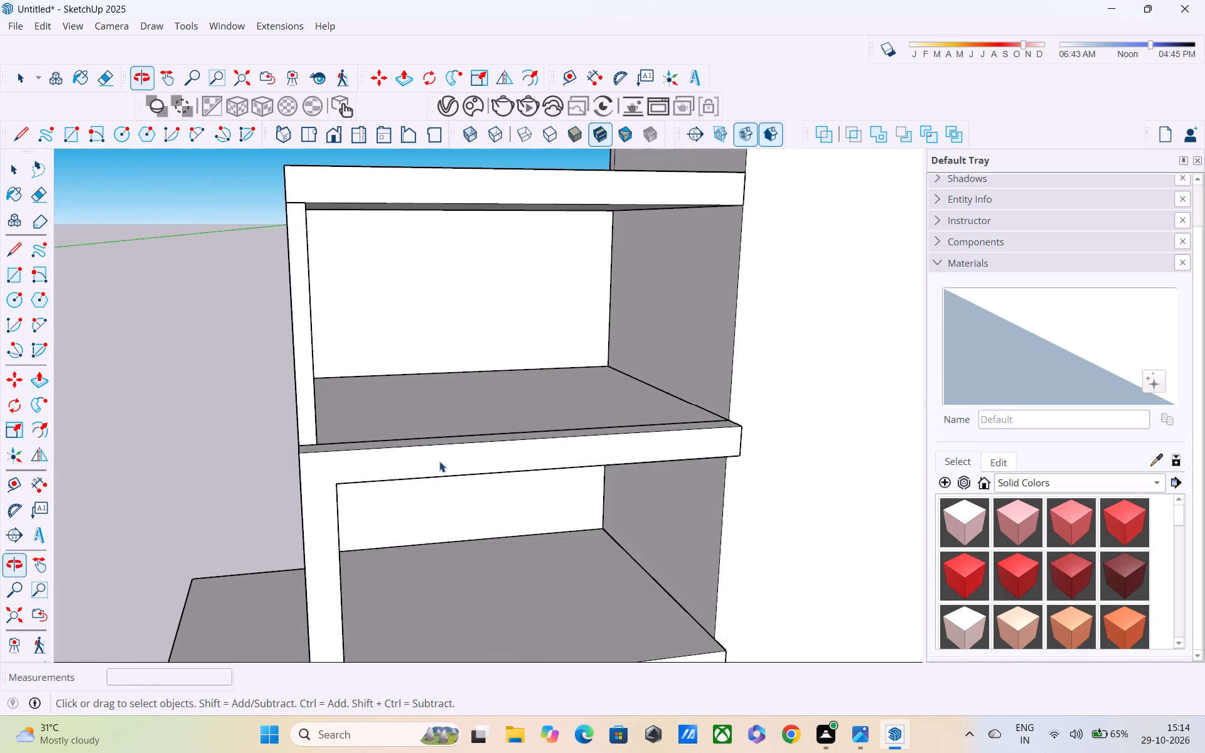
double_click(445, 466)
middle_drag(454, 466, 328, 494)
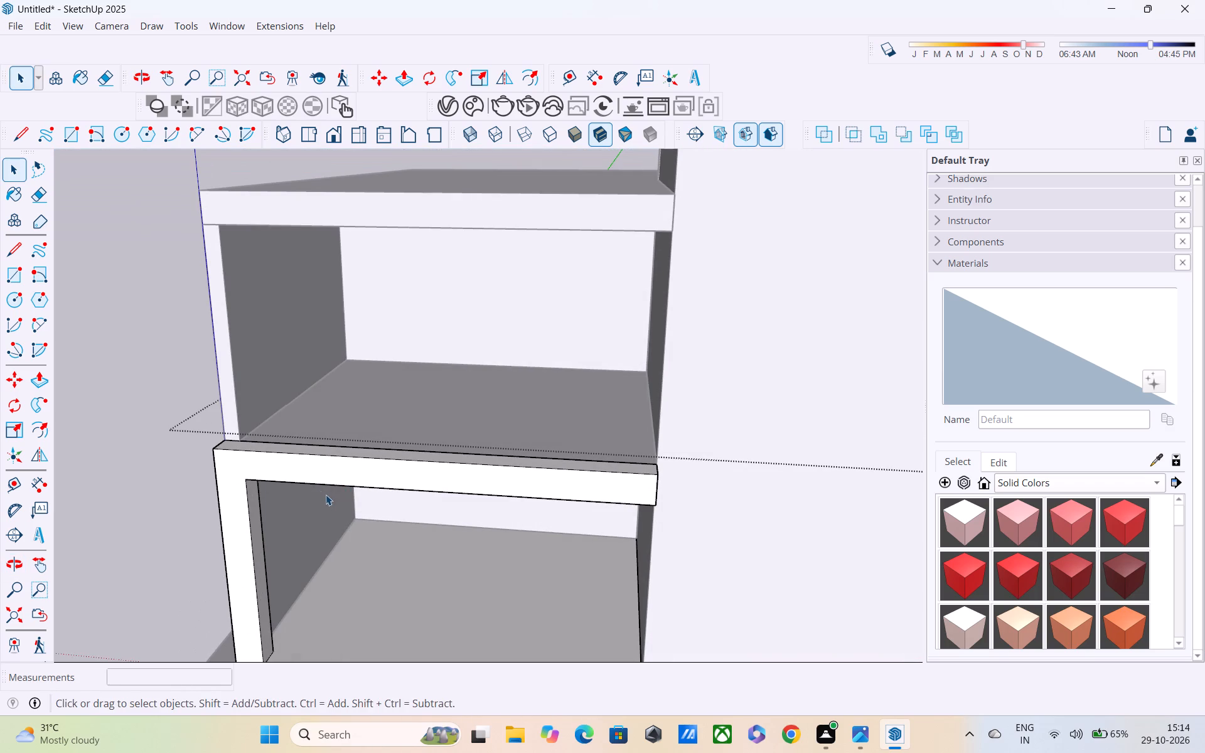
Draw a 1.5' line along the top front edge of the second-floor band, starting from its tower-end corner.
key(l)
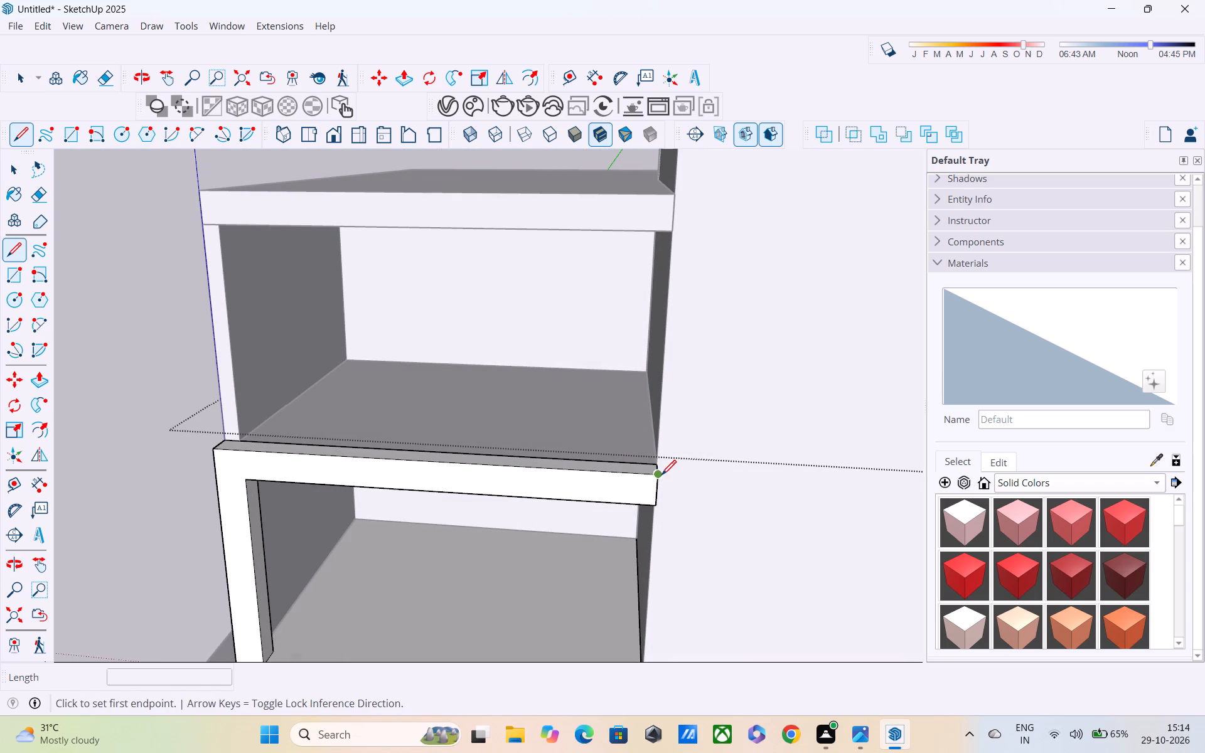
click(661, 476)
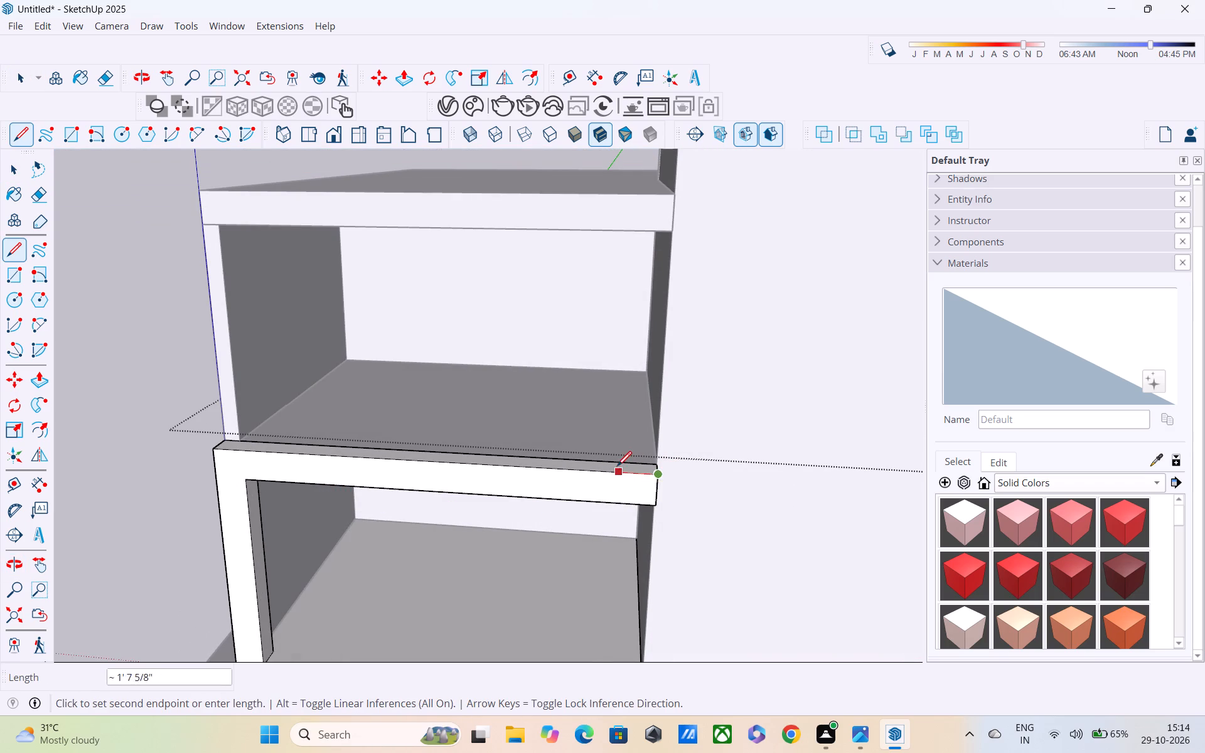
scroll(617, 467, down, 6)
middle_drag(635, 634, 629, 525)
scroll(454, 514, up, 1)
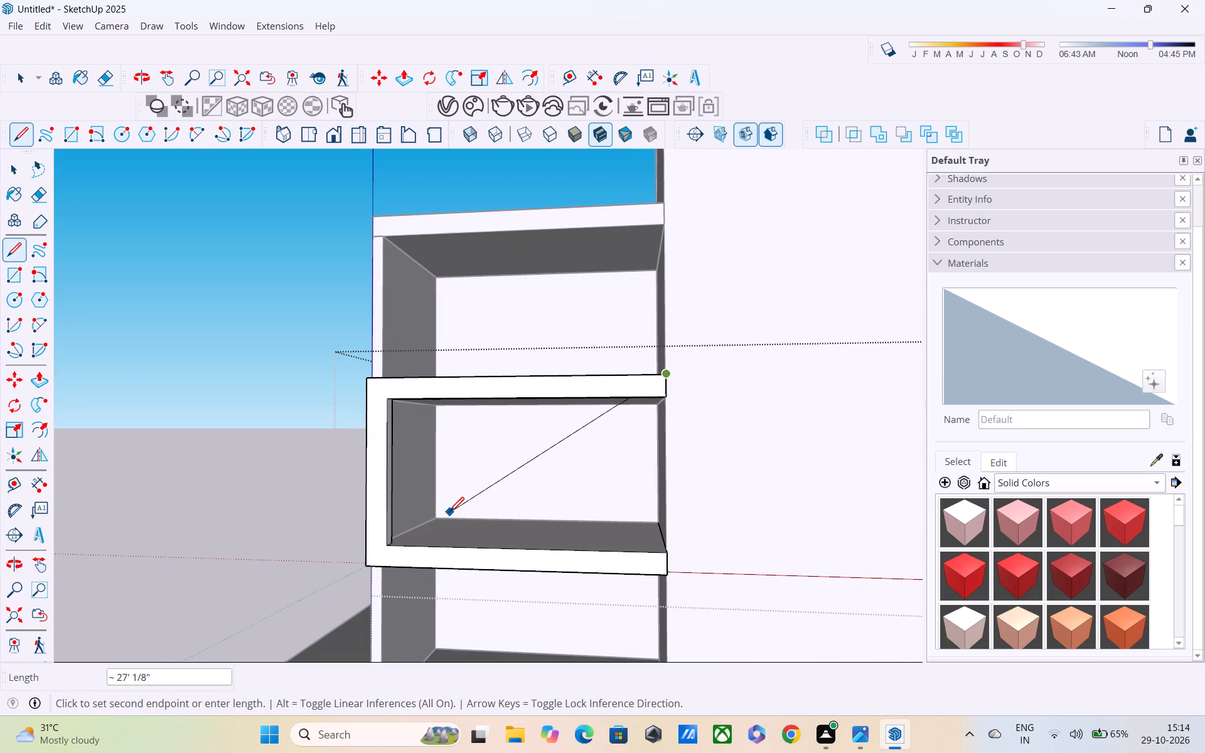
scroll(667, 683, down, 1)
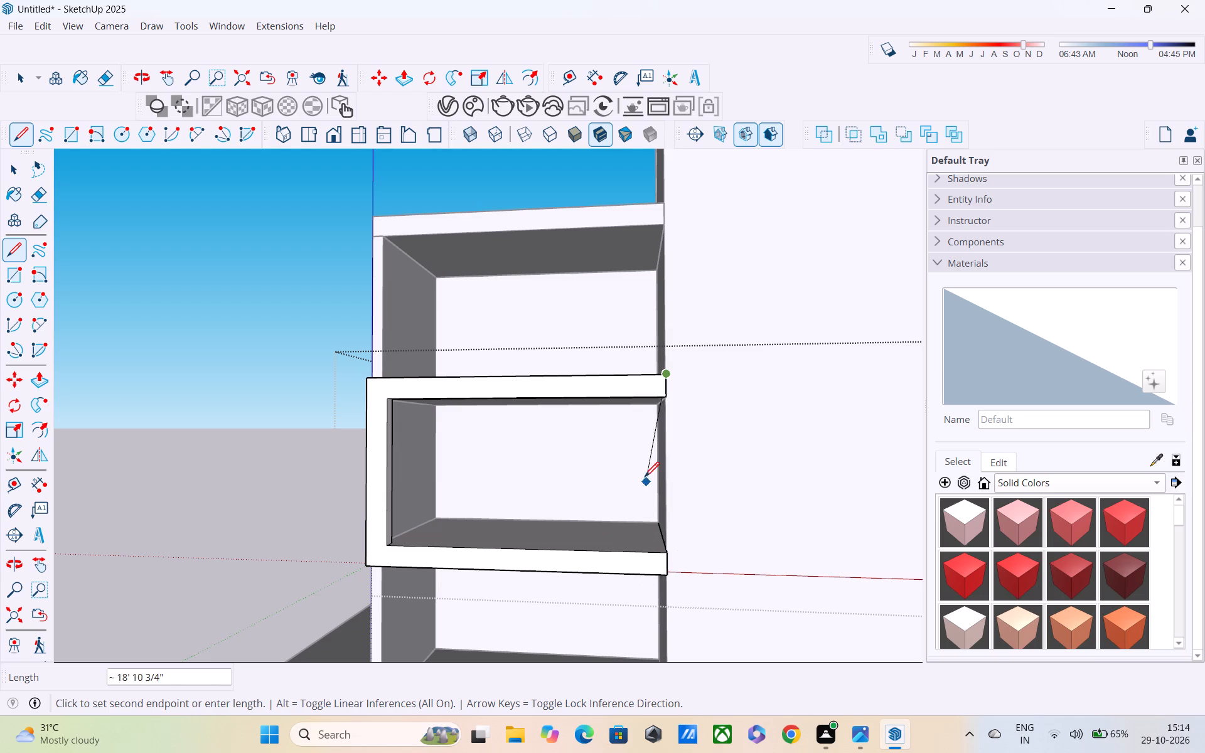
middle_drag(640, 508, 653, 752)
scroll(653, 658, up, 3)
middle_drag(647, 626, 701, 518)
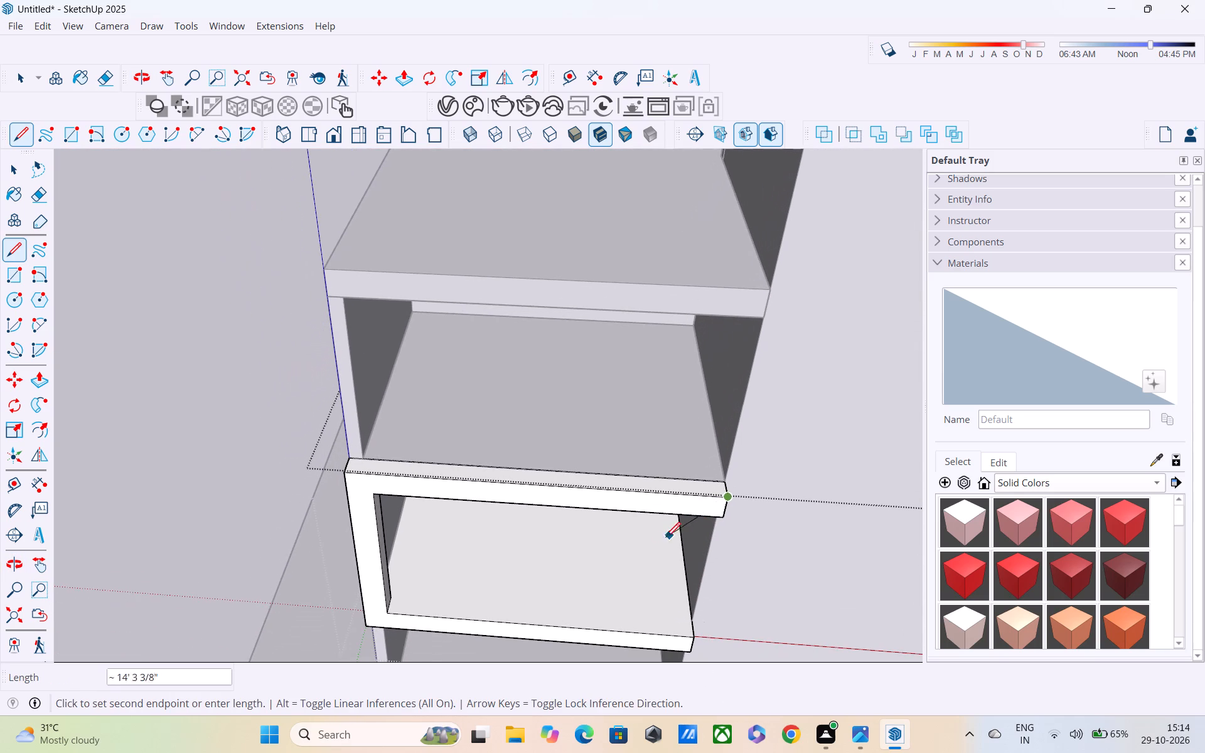
shift+middle_drag(679, 580, 763, 582)
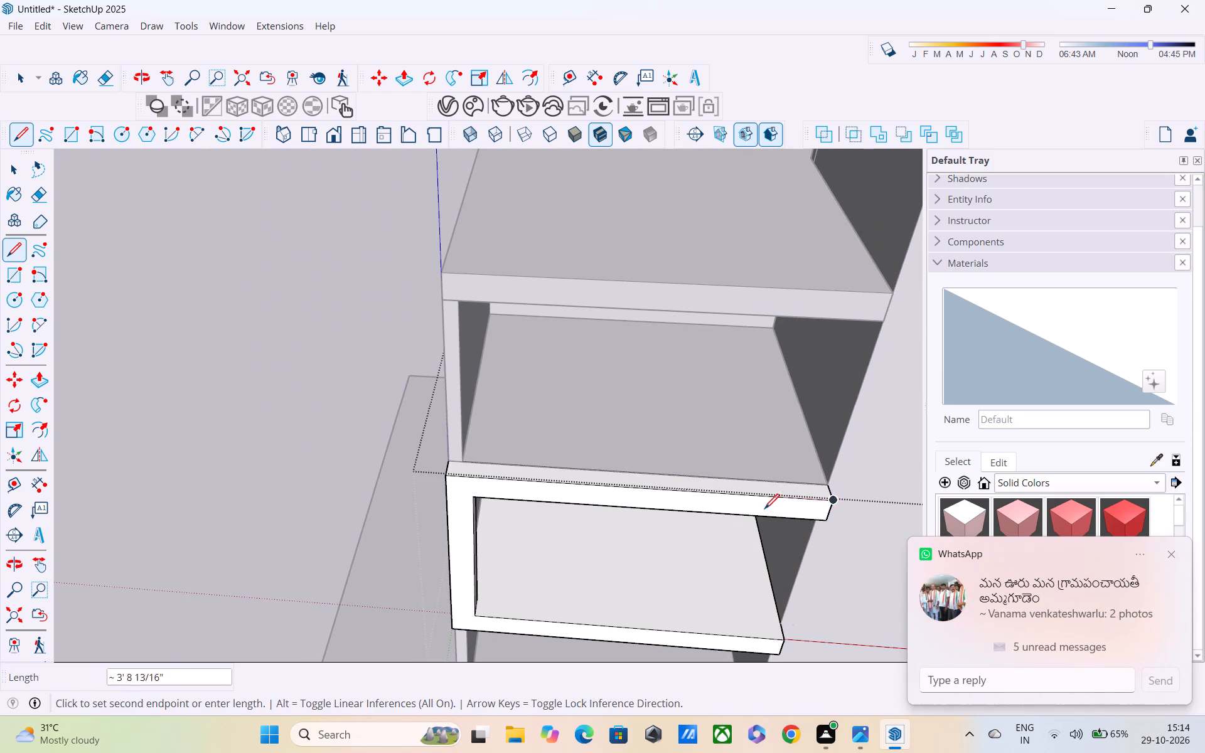
middle_drag(796, 502, 713, 527)
shift+scroll(722, 519, up, 3)
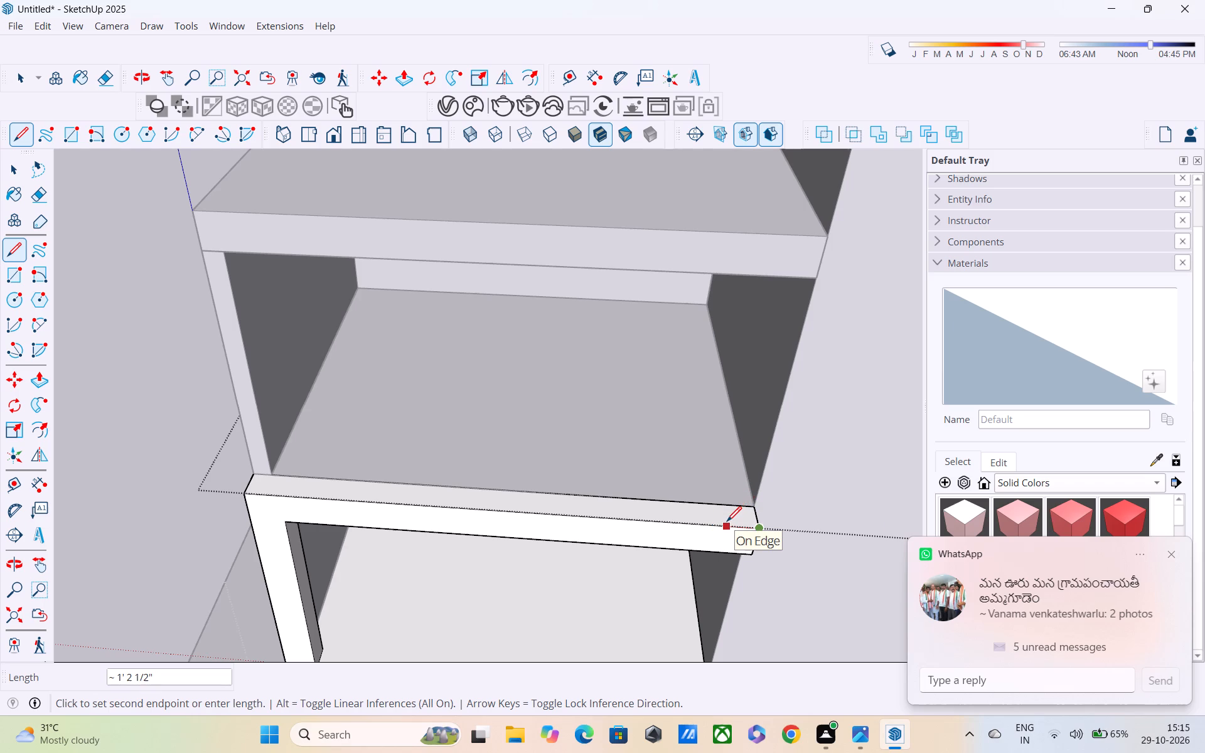
text(1.)
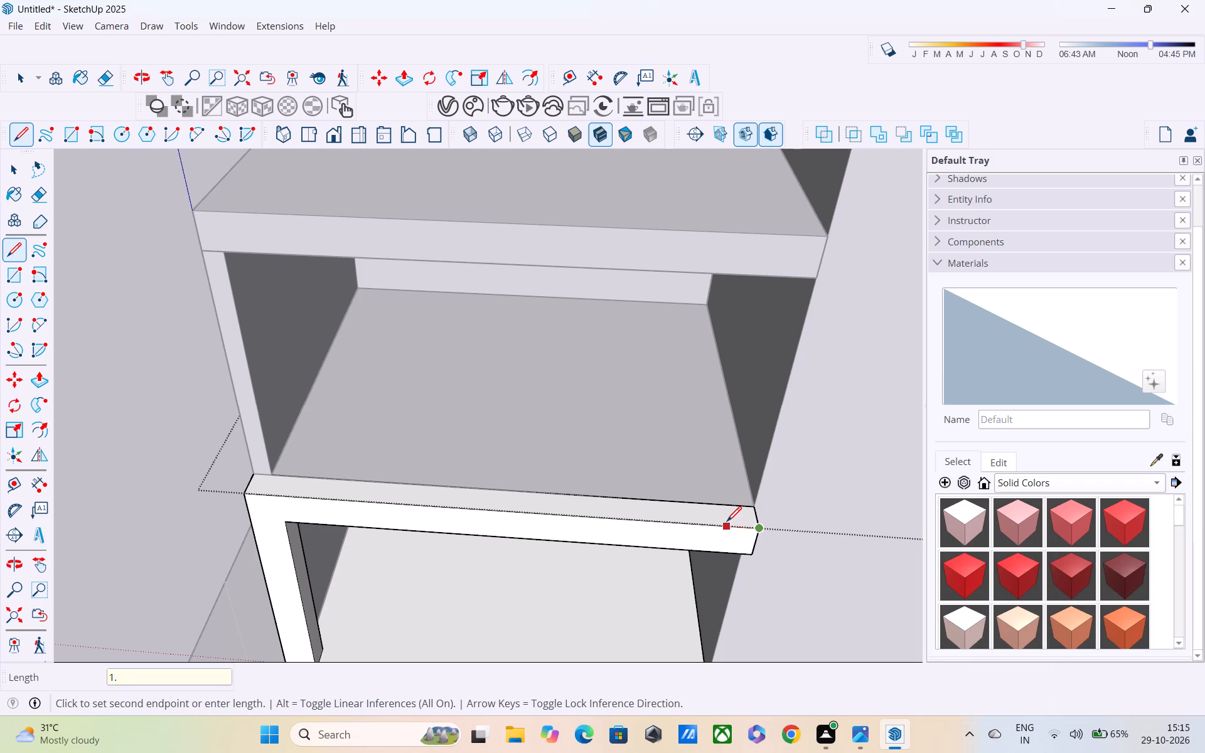
key(5)
key(Return)
key(BackSpace)
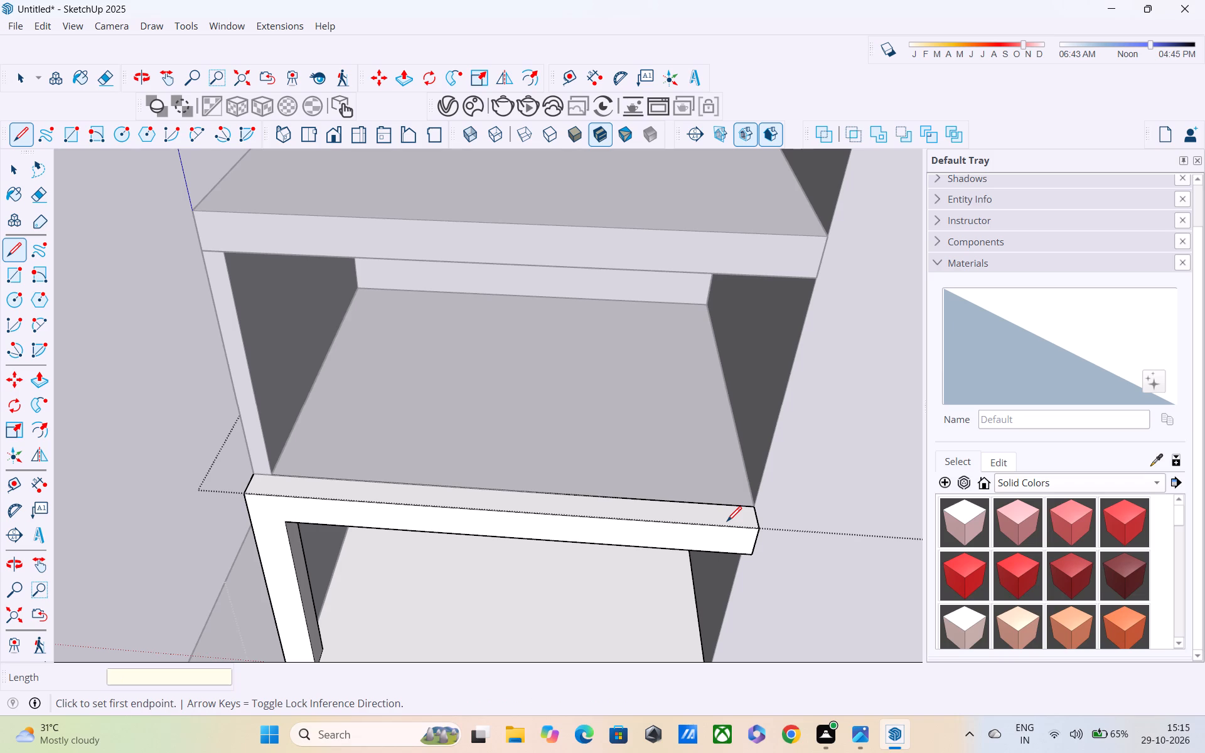
text(1.5')
key(Return)
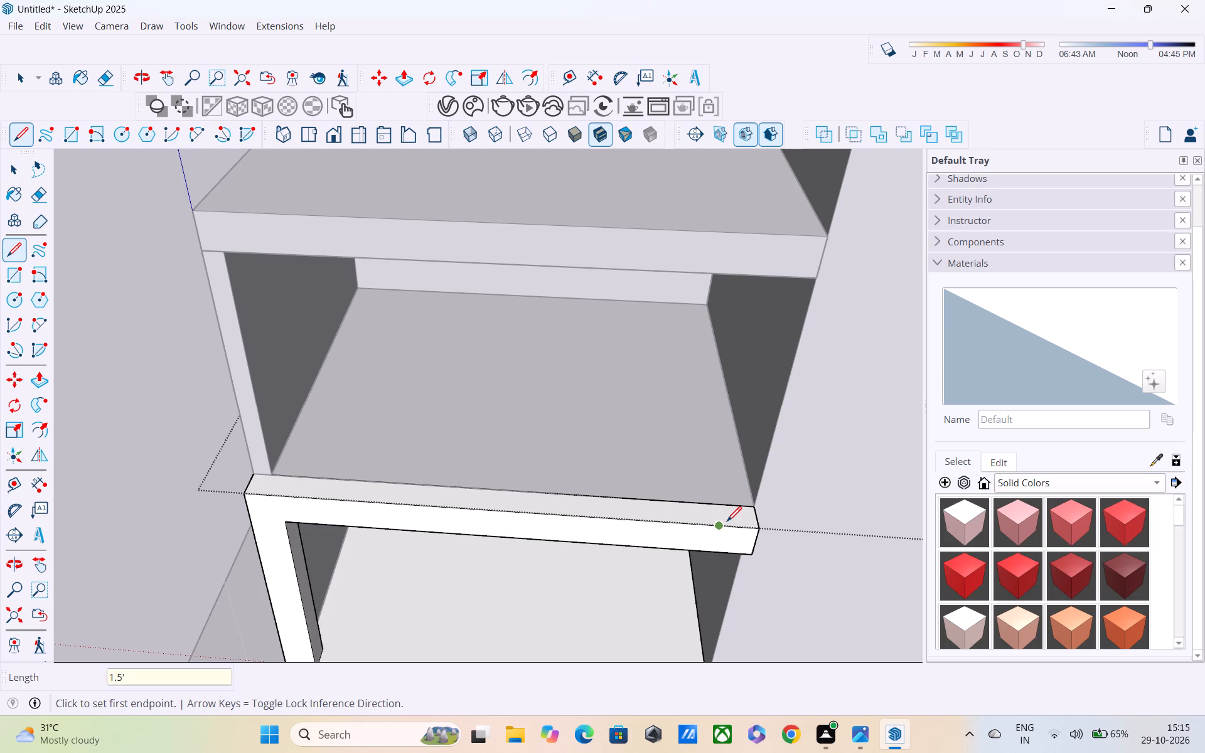
Draw a line across the band's top face from the 1.5' point to its back edge.
click(722, 523)
click(722, 506)
Extrude the 1.5' end section of the second-floor band's top face upwards about 11' 5" to the roof slab's top.
key(p)
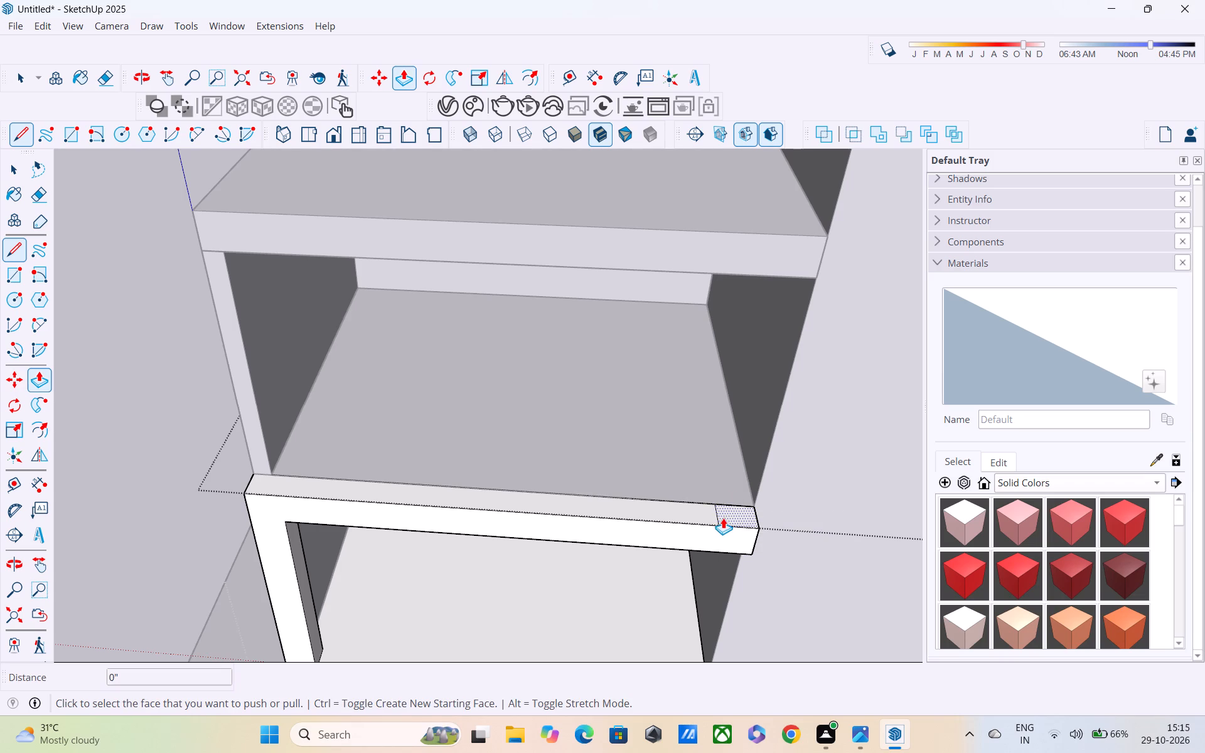
click(726, 516)
scroll(715, 491, down, 5)
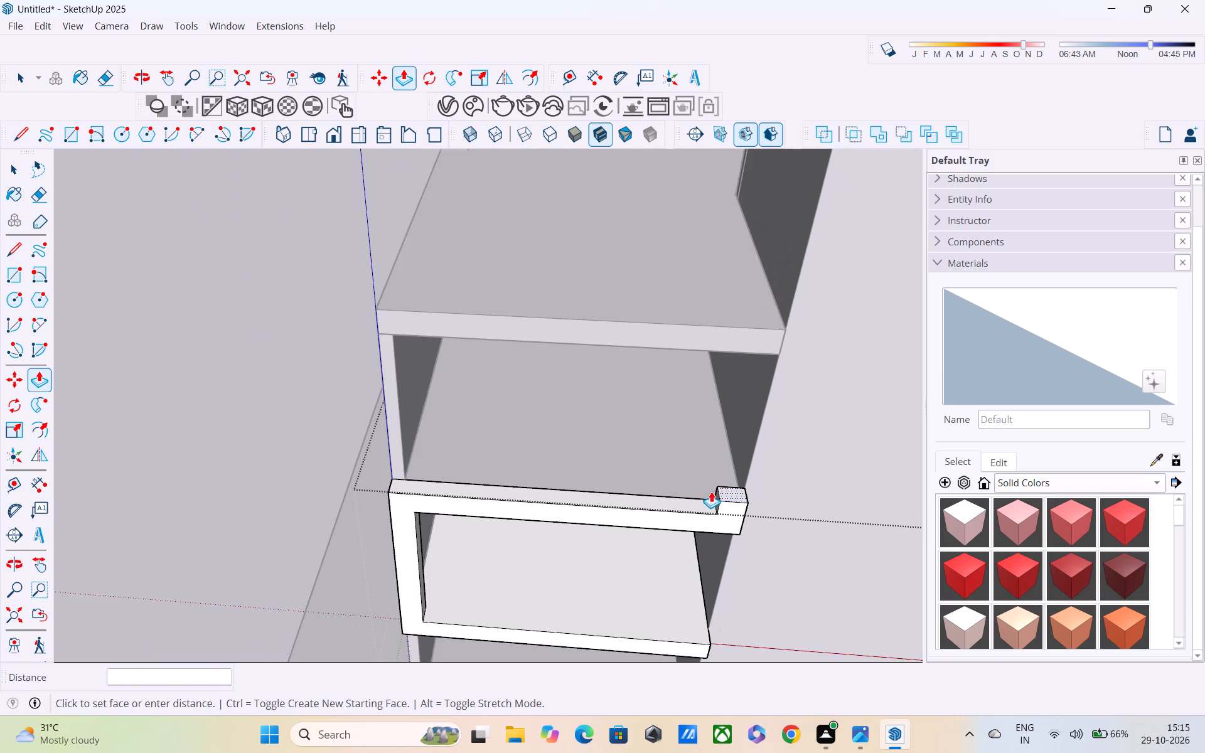
shift+middle_drag(710, 491, 680, 619)
middle_drag(699, 521, 781, 579)
scroll(773, 564, down, 2)
middle_drag(970, 640, 971, 641)
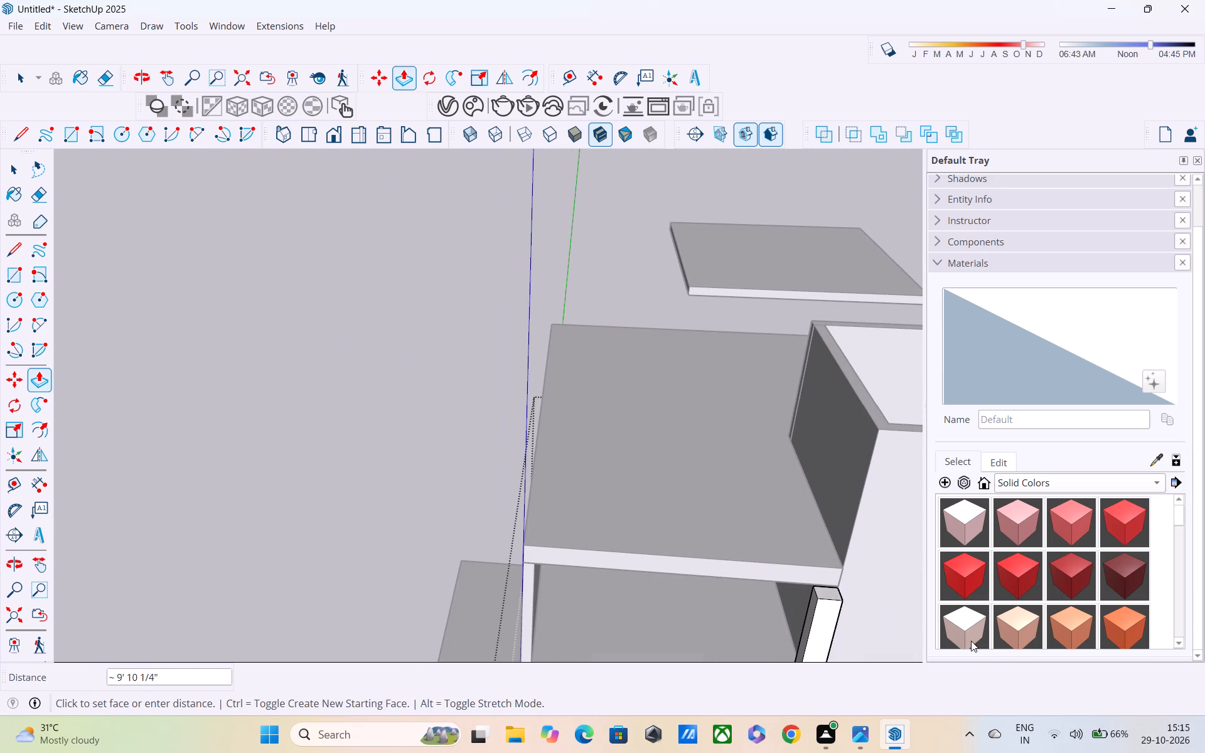
middle_drag(971, 641, 931, 629)
middle_drag(806, 576, 906, 734)
shift+middle_drag(685, 603, 685, 734)
shift+scroll(677, 605, down, 1)
shift+middle_drag(677, 605, 675, 581)
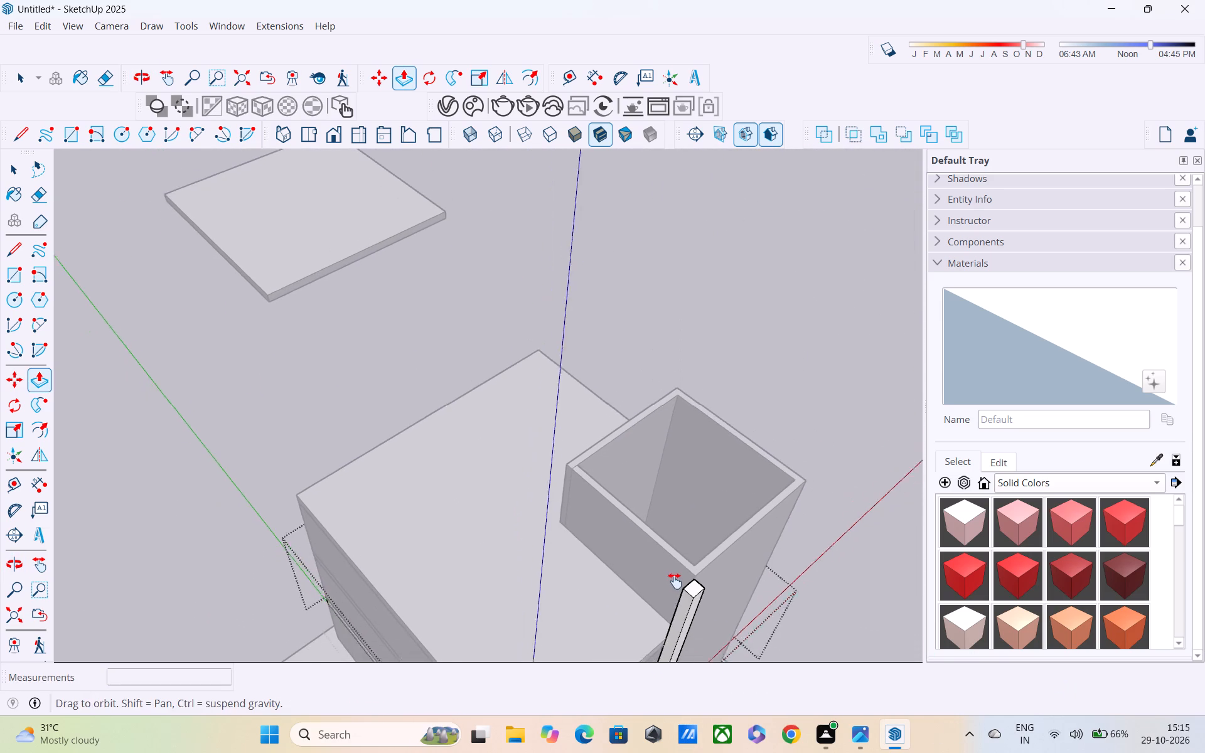
shift+middle_drag(675, 581, 653, 529)
scroll(805, 611, down, 1)
middle_drag(705, 611, 697, 520)
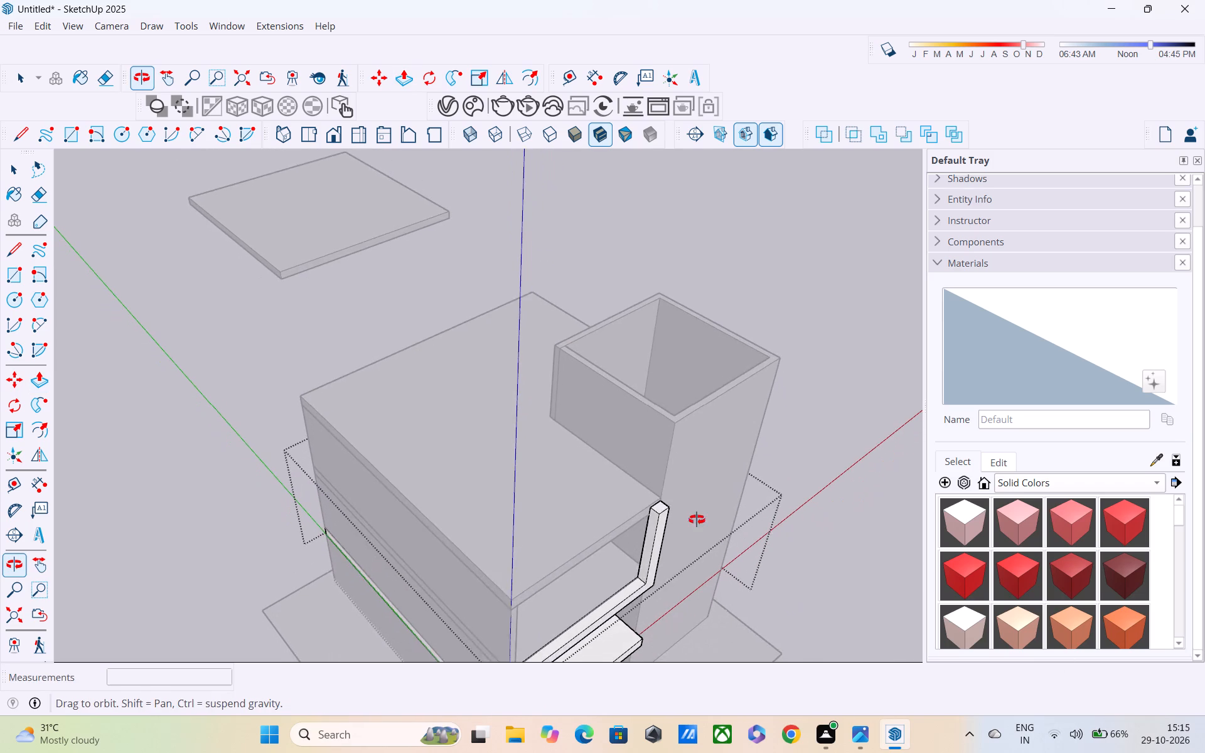
middle_drag(697, 520, 697, 536)
shift+middle_drag(638, 543, 717, 456)
shift+middle_drag(719, 486, 735, 632)
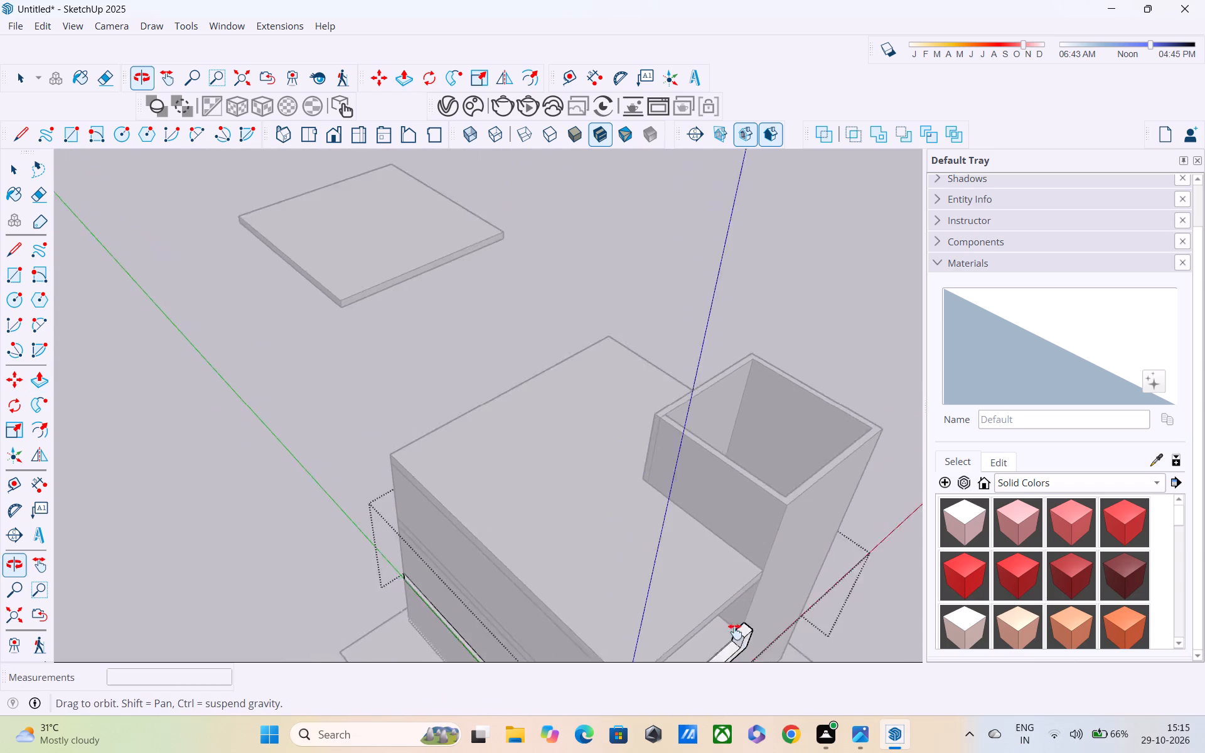
shift+middle_drag(735, 632, 685, 403)
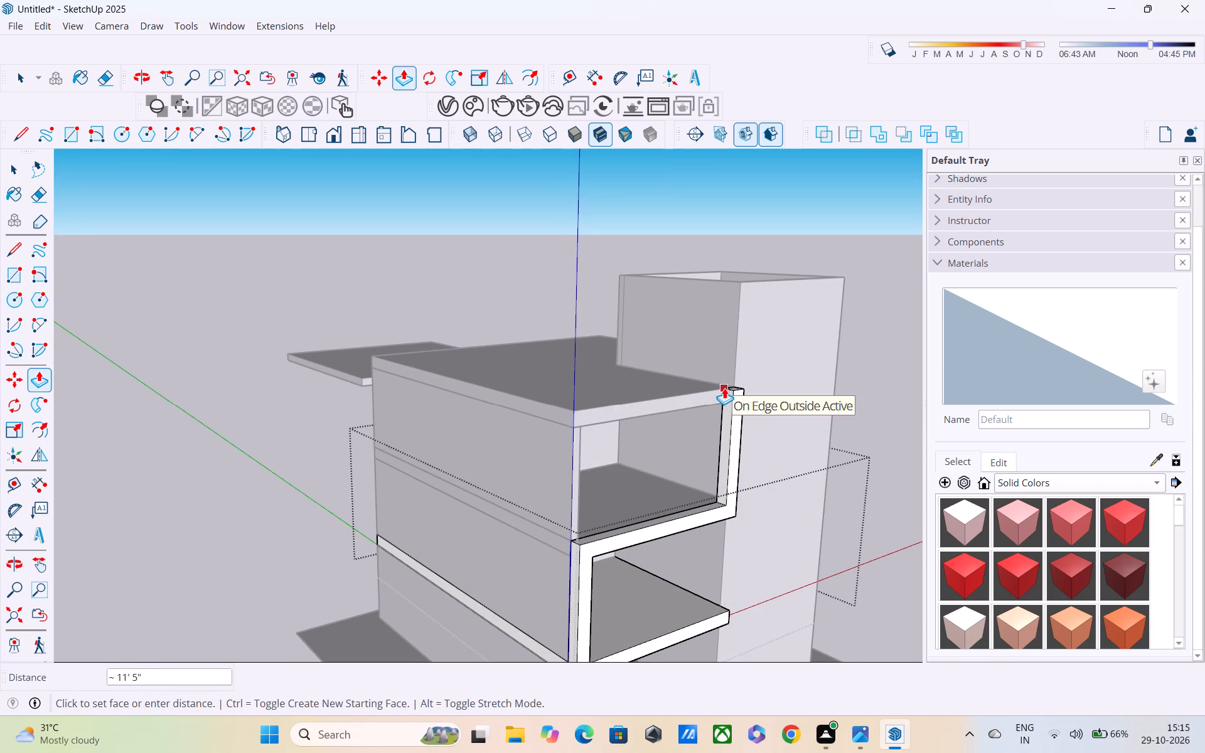
click(724, 388)
Examine the new upper post and the frame from the open side and the outer wall side.
middle_drag(677, 398, 507, 350)
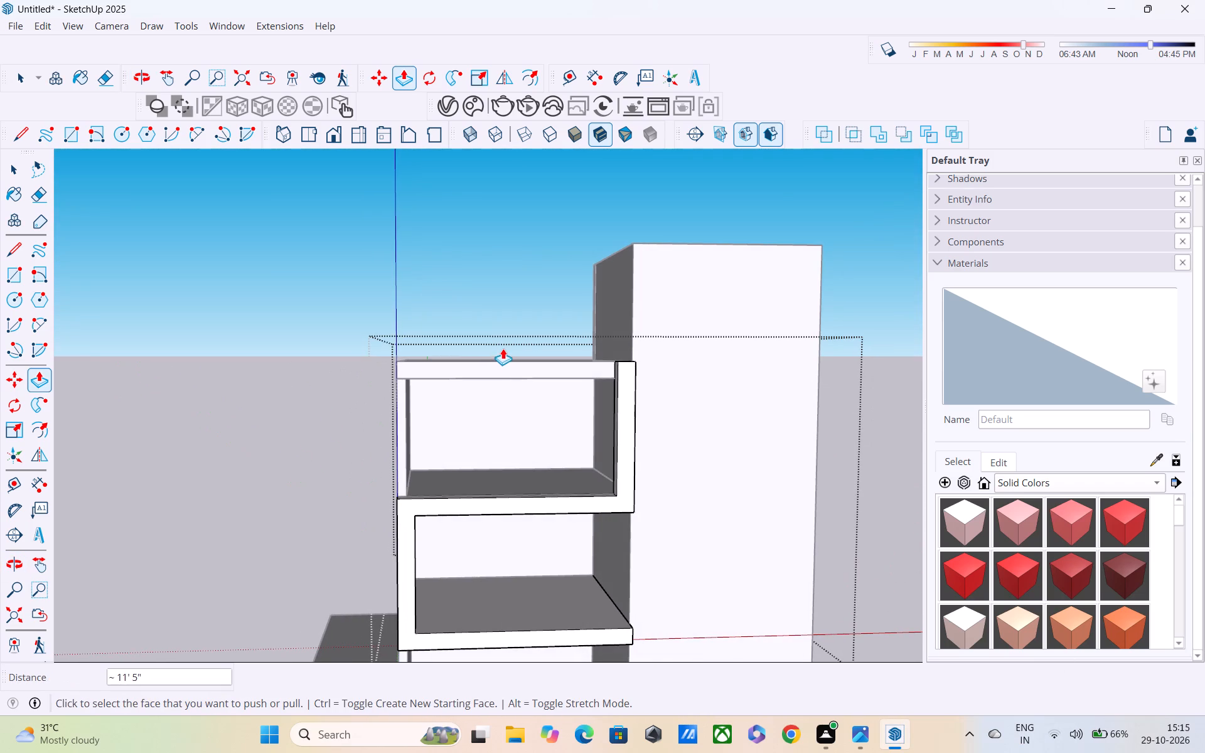
scroll(487, 338, down, 5)
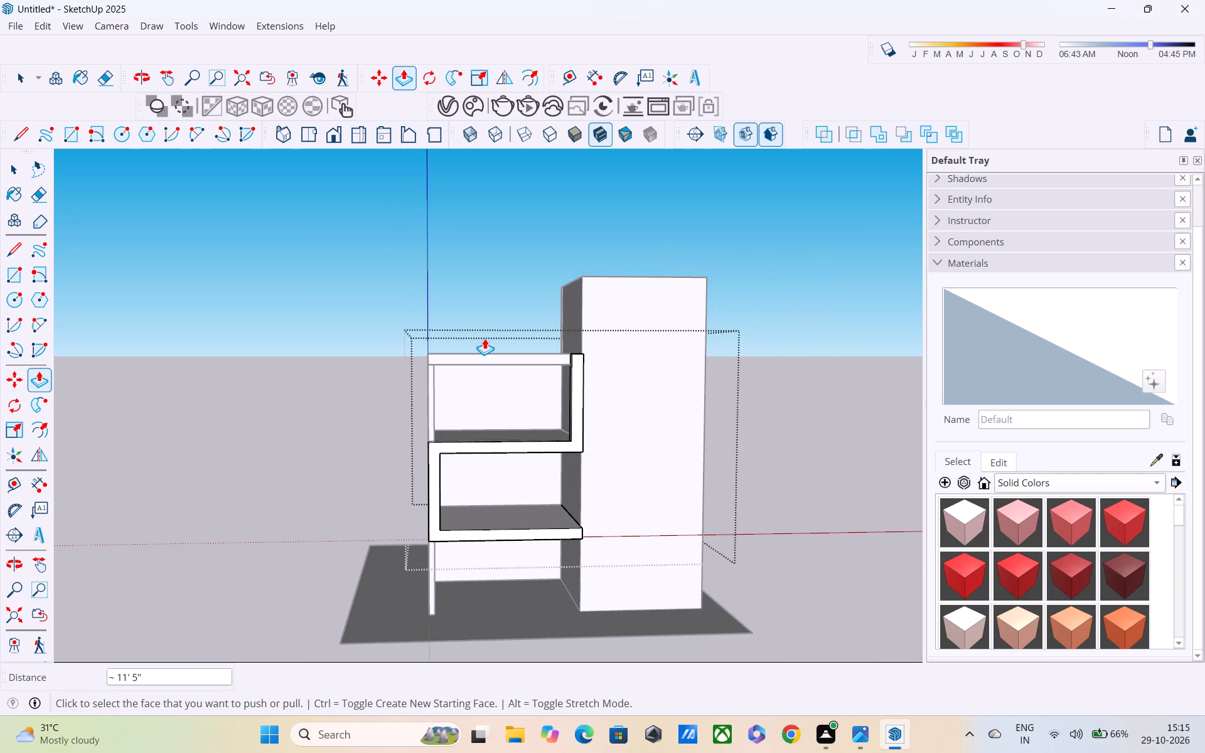
scroll(466, 360, up, 2)
scroll(466, 494, up, 3)
scroll(437, 451, up, 2)
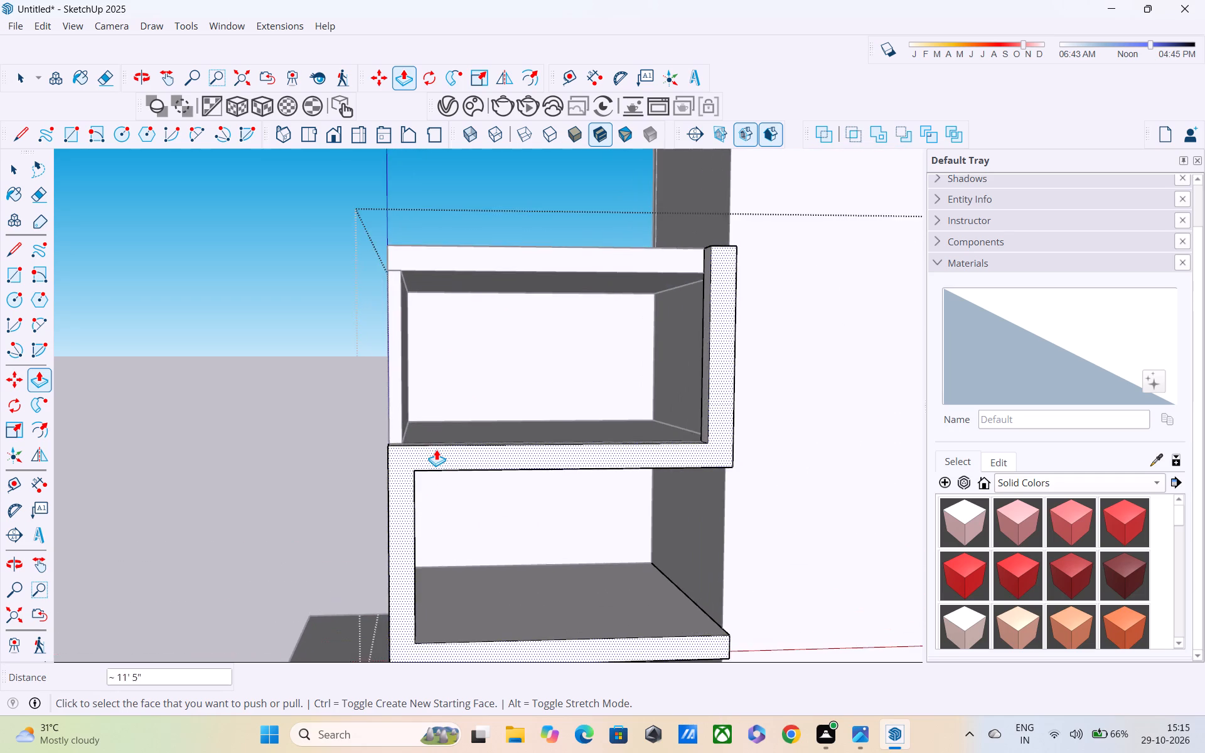
scroll(436, 449, down, 3)
middle_drag(442, 451, 787, 435)
middle_drag(779, 432, 842, 549)
scroll(839, 563, up, 1)
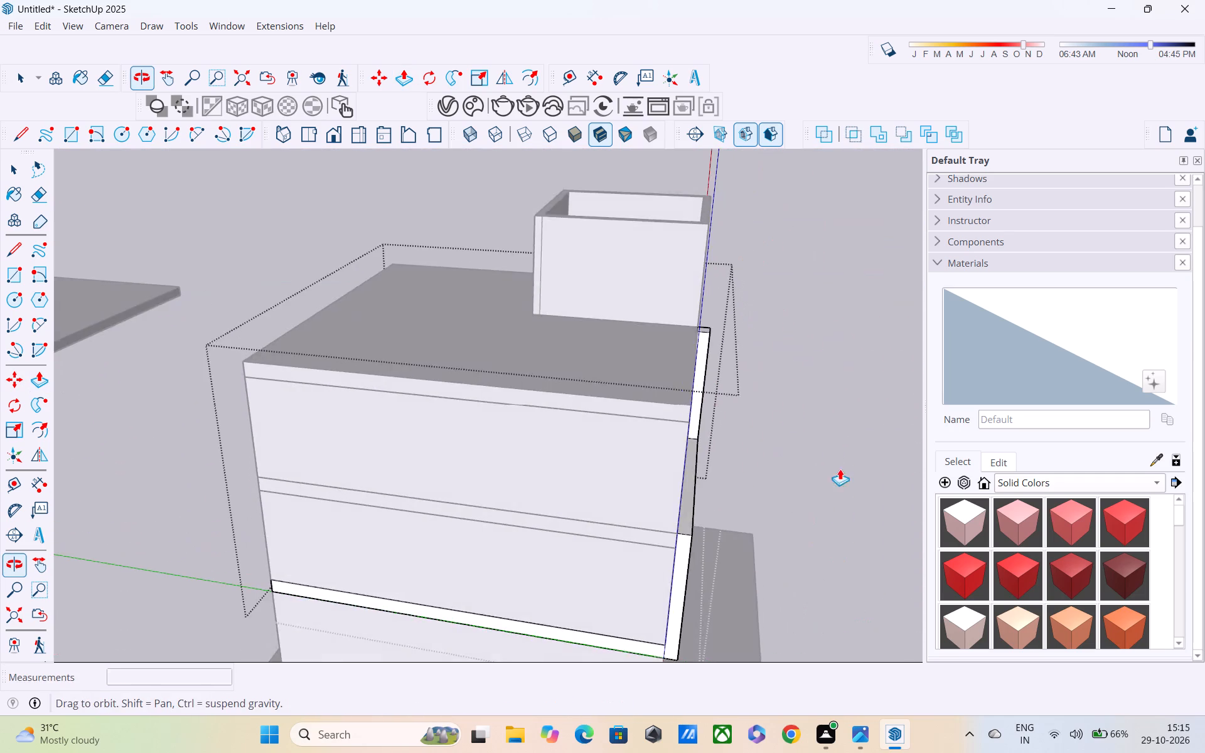
scroll(764, 393, up, 3)
scroll(748, 395, down, 1)
middle_drag(745, 418, 747, 473)
scroll(742, 465, down, 5)
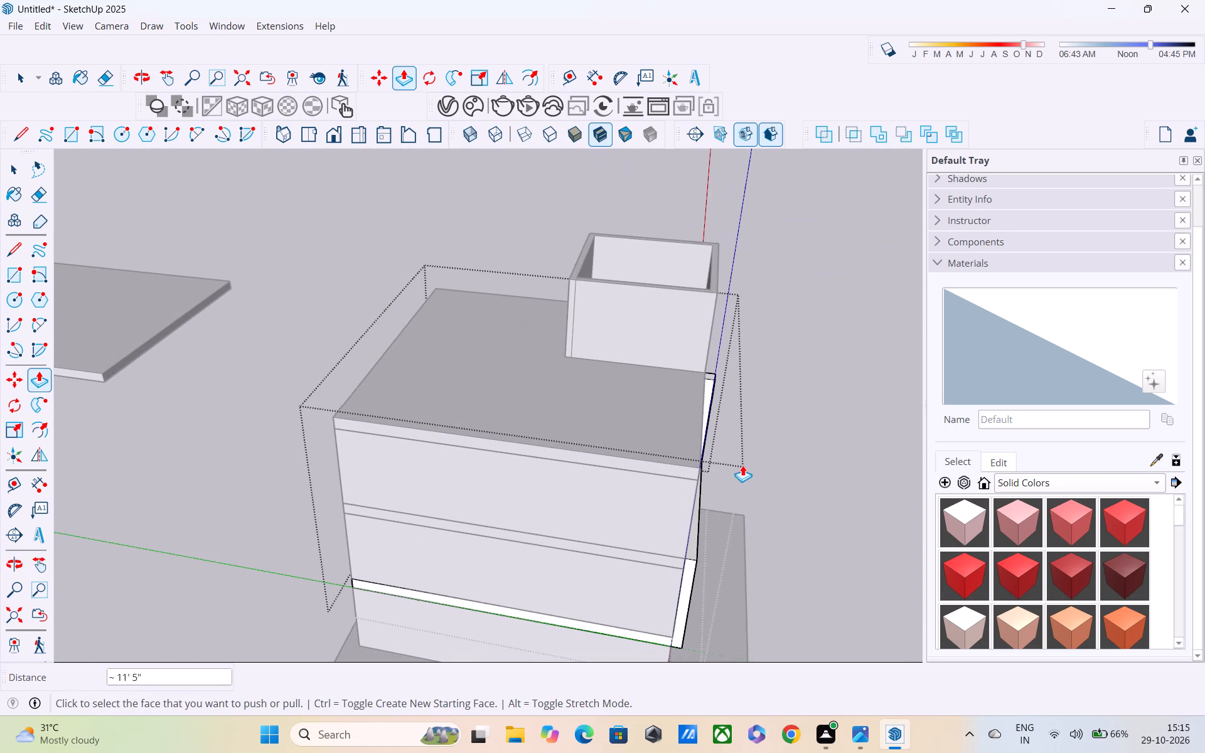
middle_drag(719, 454, 619, 373)
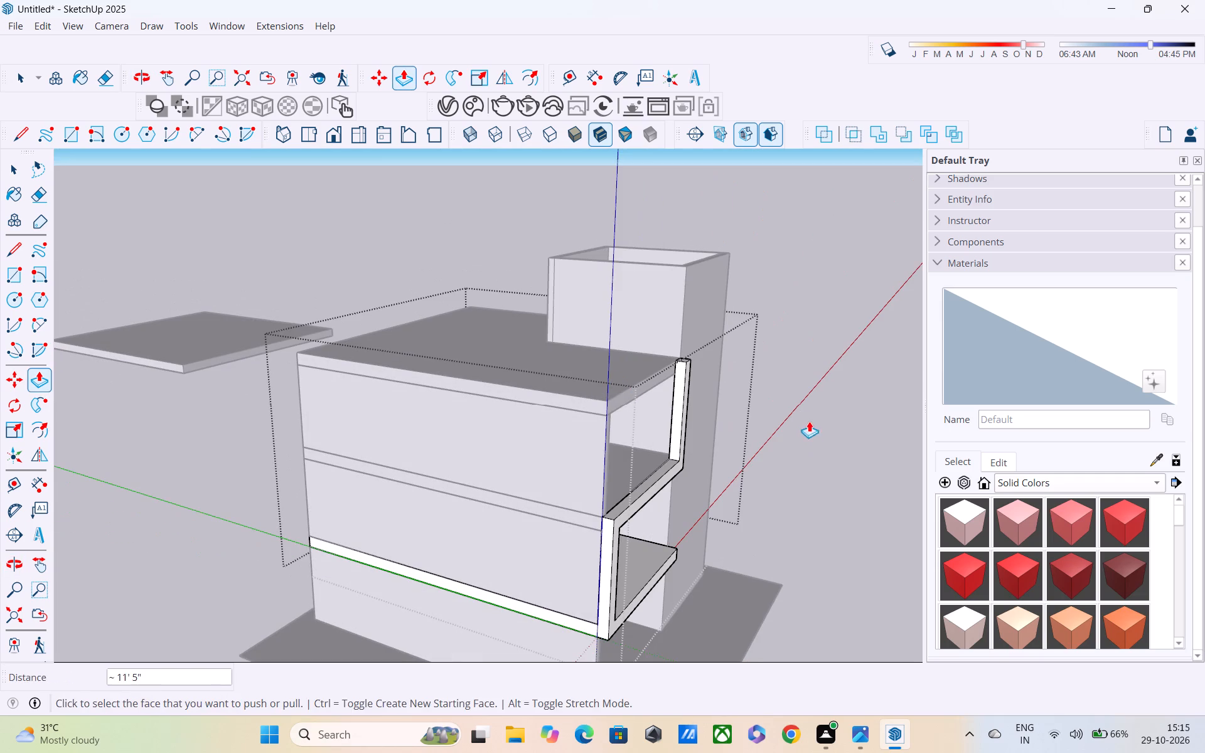
key(space)
click(781, 409)
scroll(756, 432, down, 1)
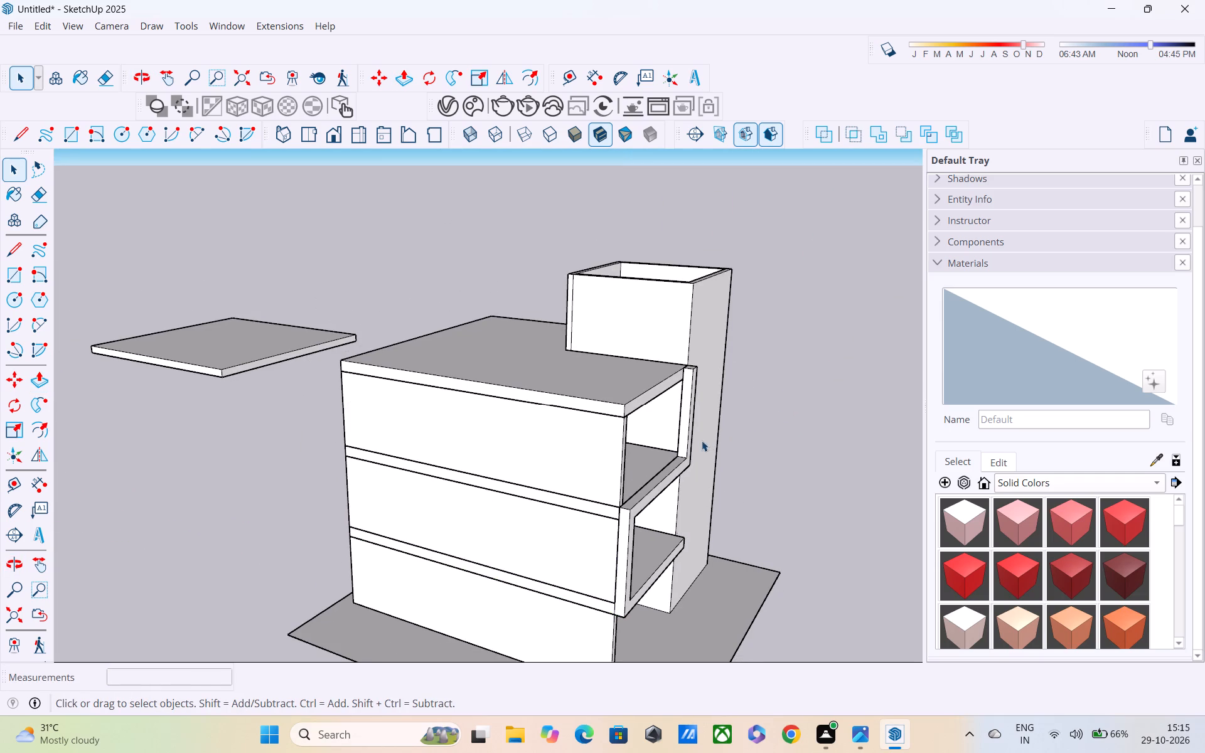
Reopen the frame group and draw a line about 1' 2 3/16" across the upper post's inner face, level with the roof slab's underside.
shift+middle_drag(701, 441, 678, 515)
double_click(657, 519)
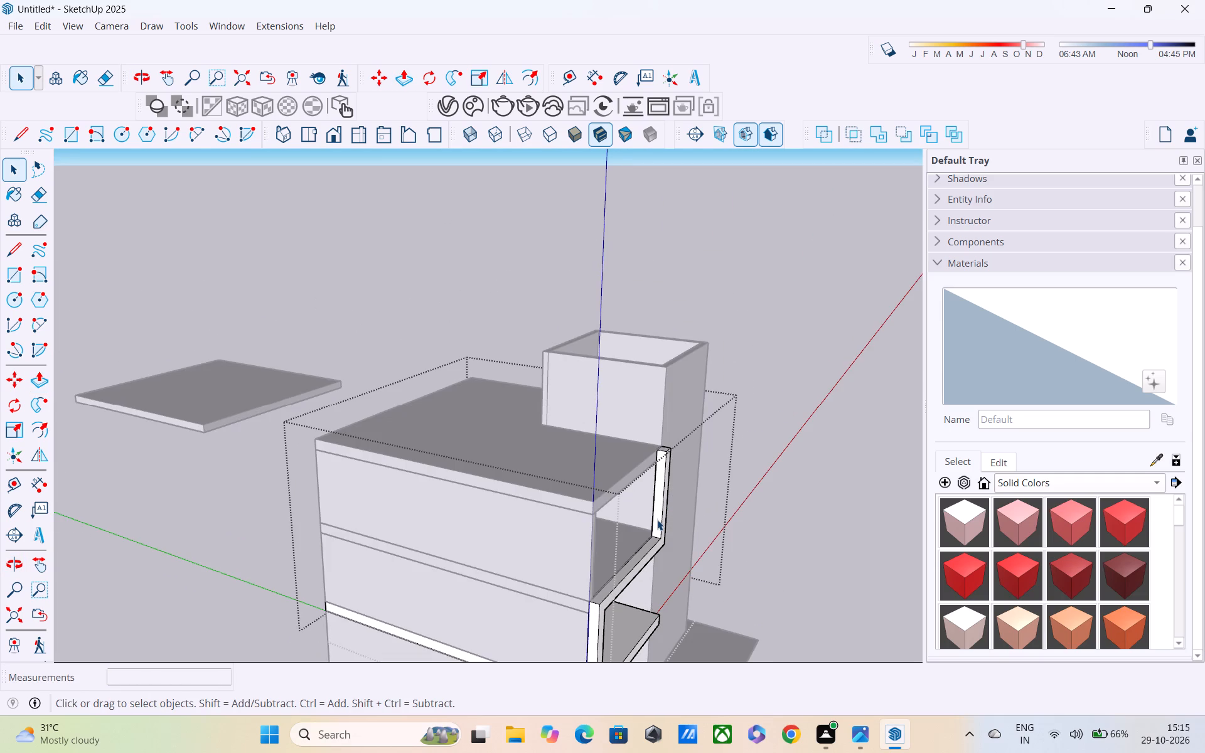
key(l)
scroll(649, 508, up, 1)
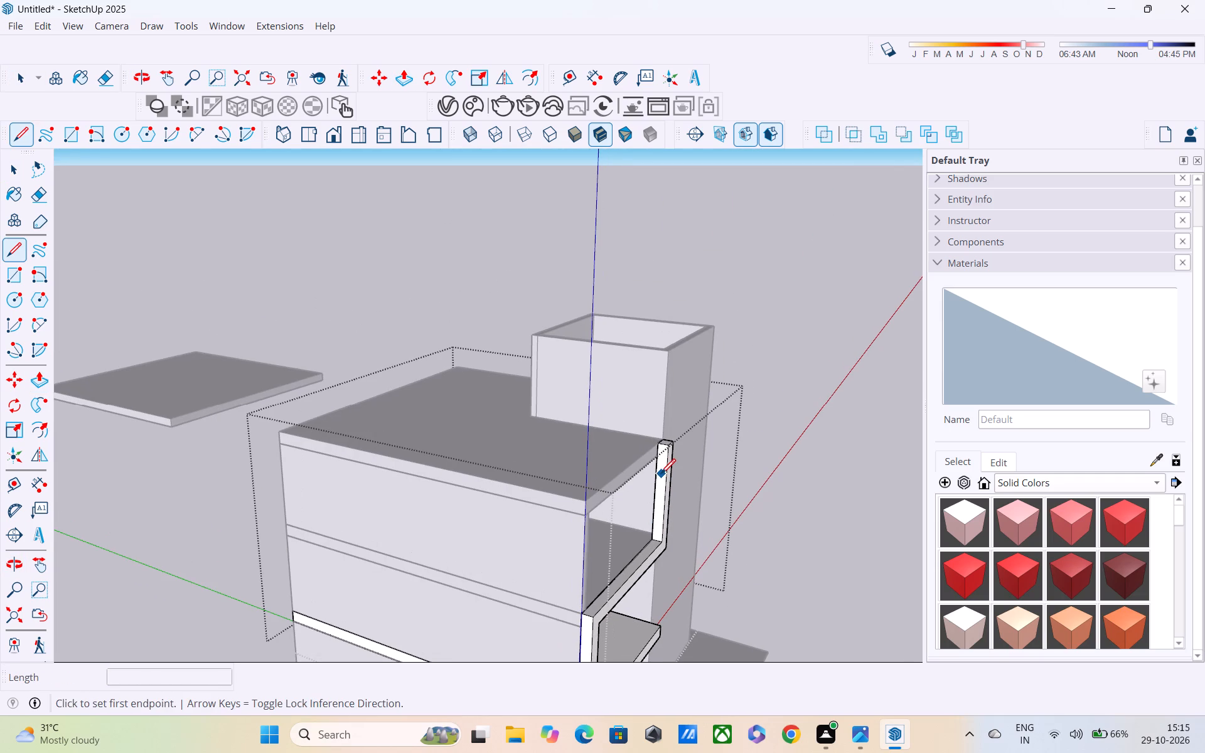
shift+middle_drag(661, 476, 665, 510)
scroll(665, 503, up, 3)
middle_drag(582, 457, 554, 426)
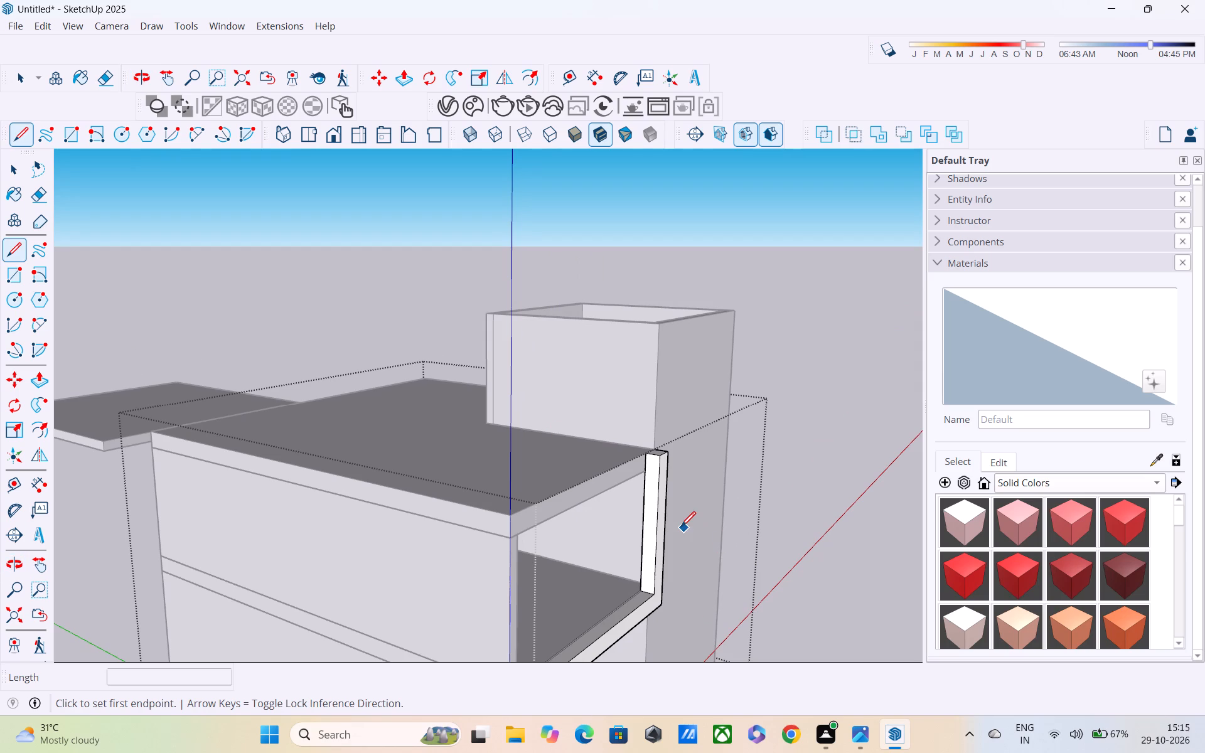
shift+middle_drag(658, 587, 635, 631)
middle_drag(624, 561, 623, 597)
shift+middle_drag(623, 581, 623, 599)
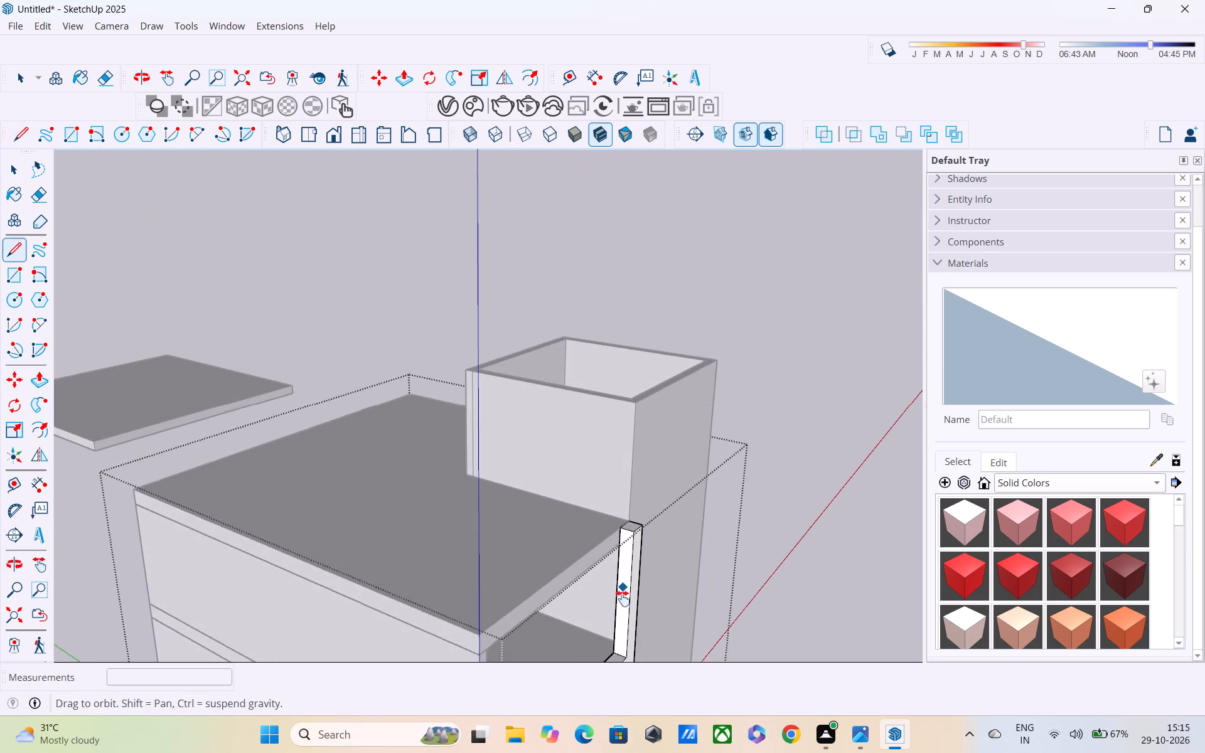
shift+middle_drag(623, 599, 621, 634)
scroll(620, 570, up, 2)
shift+middle_drag(609, 592, 604, 427)
scroll(607, 432, up, 4)
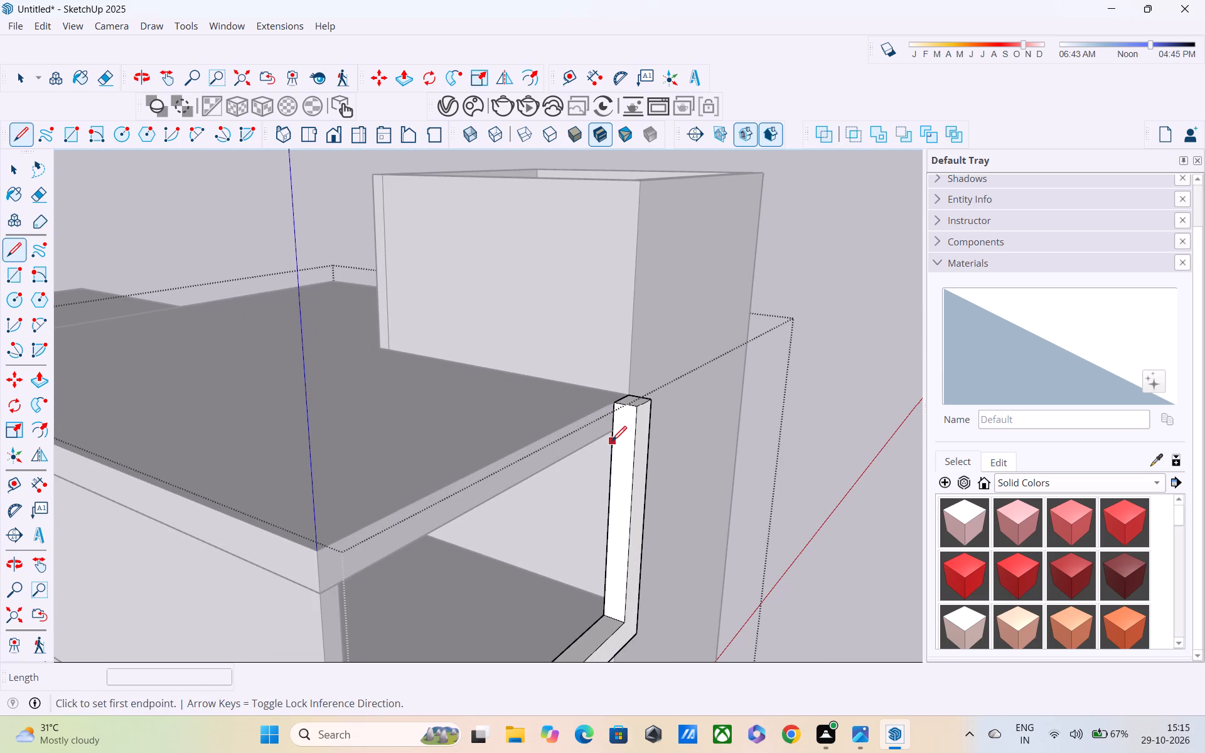
shift+middle_drag(652, 480, 655, 547)
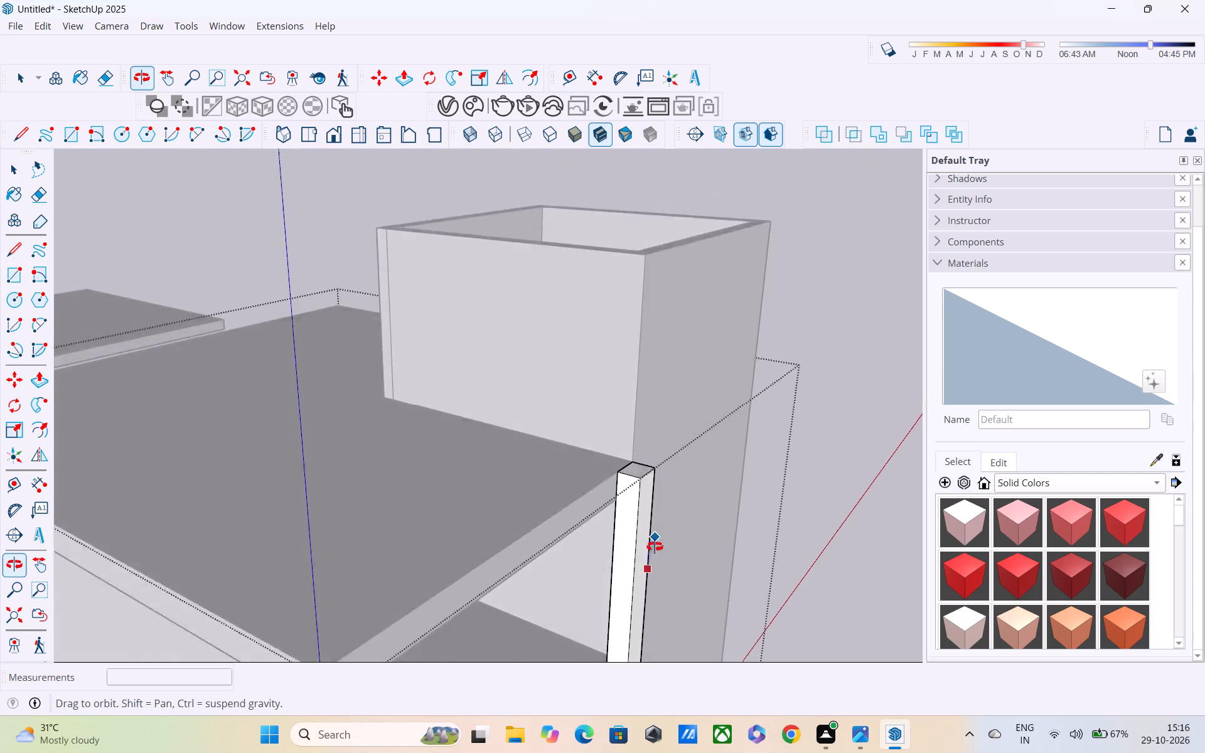
shift+middle_drag(655, 547, 619, 431)
scroll(646, 577, down, 1)
scroll(610, 420, up, 4)
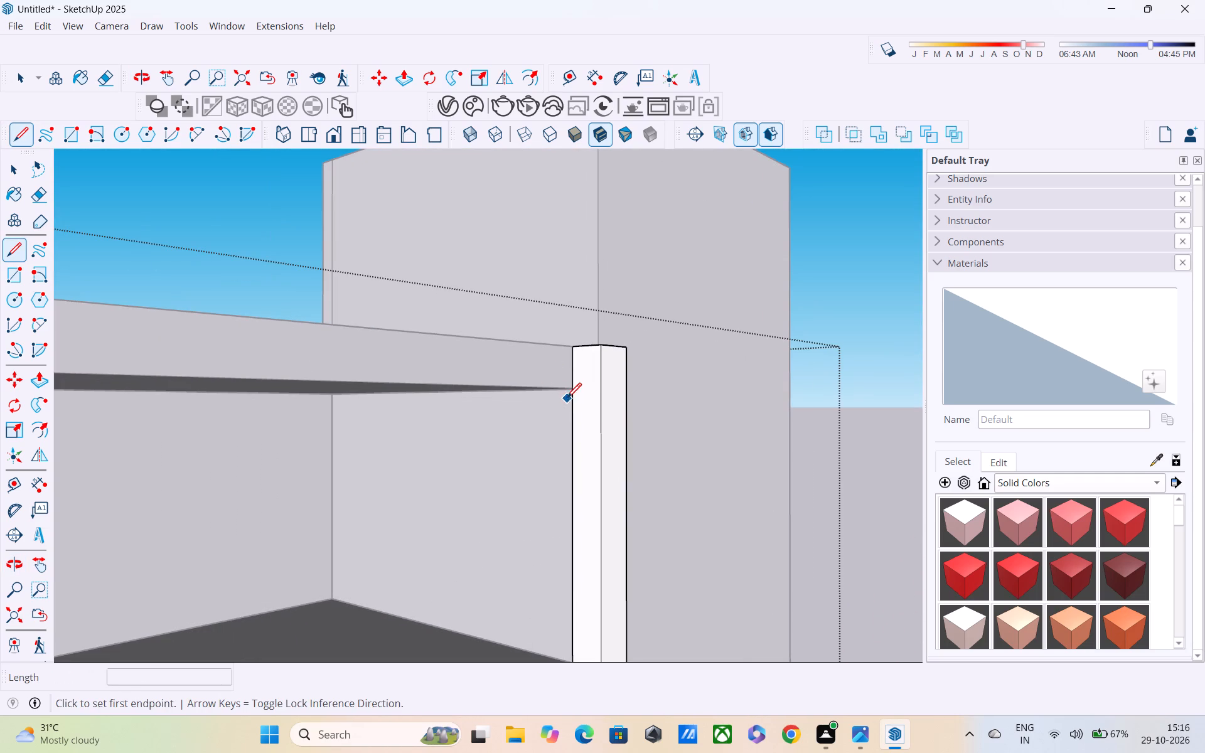
click(571, 392)
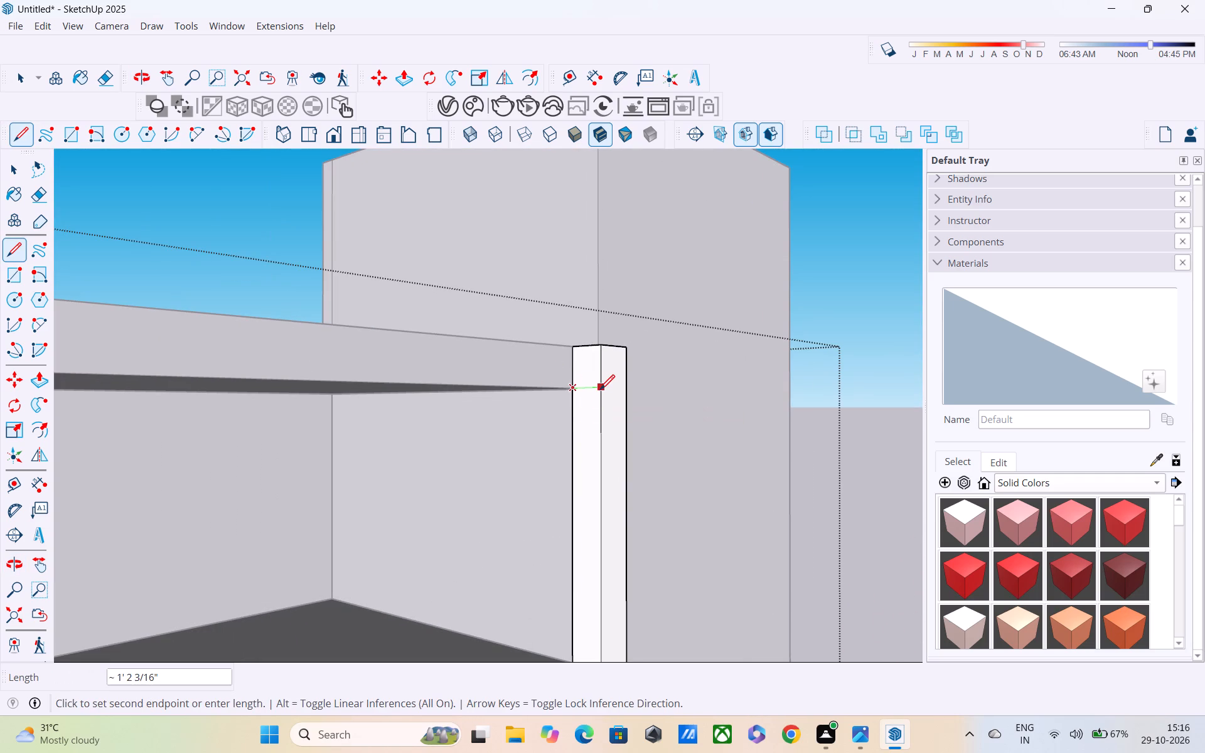
click(600, 390)
Extrude the top section of the upper post's inner face 18' 6" along the roof slab to the outer wall.
key(p)
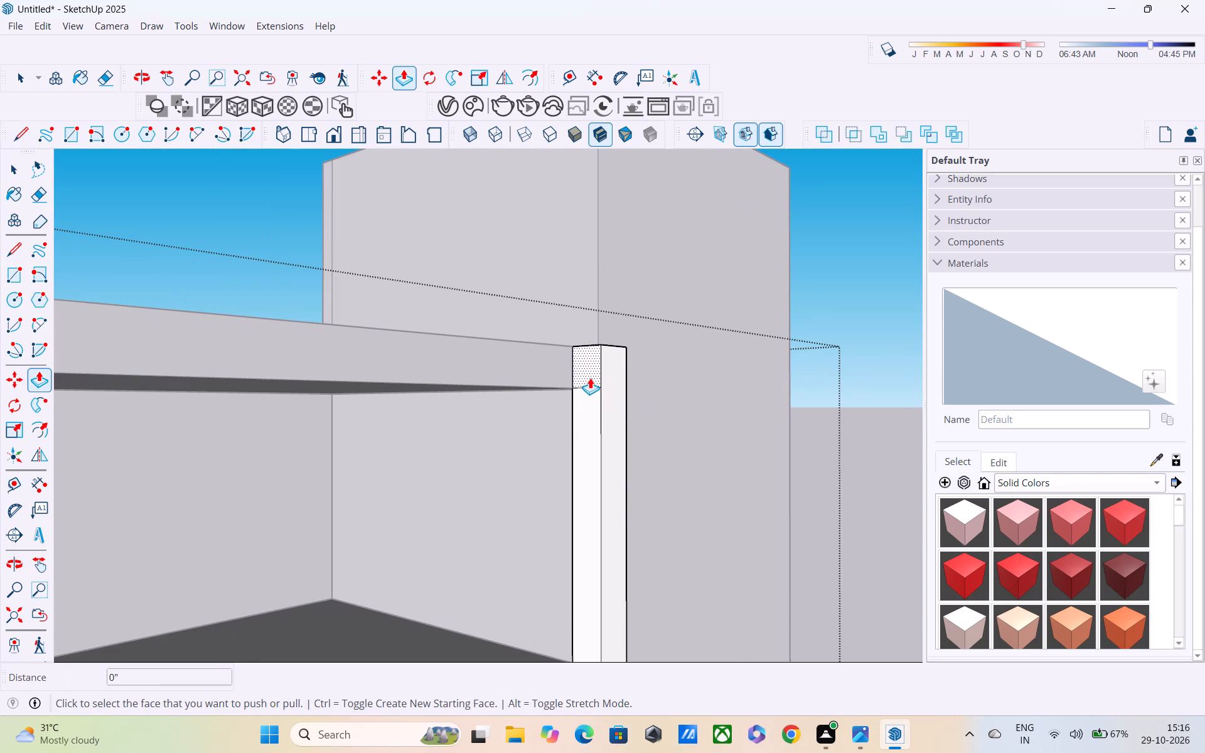
click(590, 378)
key(Escape)
click(584, 358)
scroll(442, 373, down, 4)
middle_drag(442, 373, 620, 397)
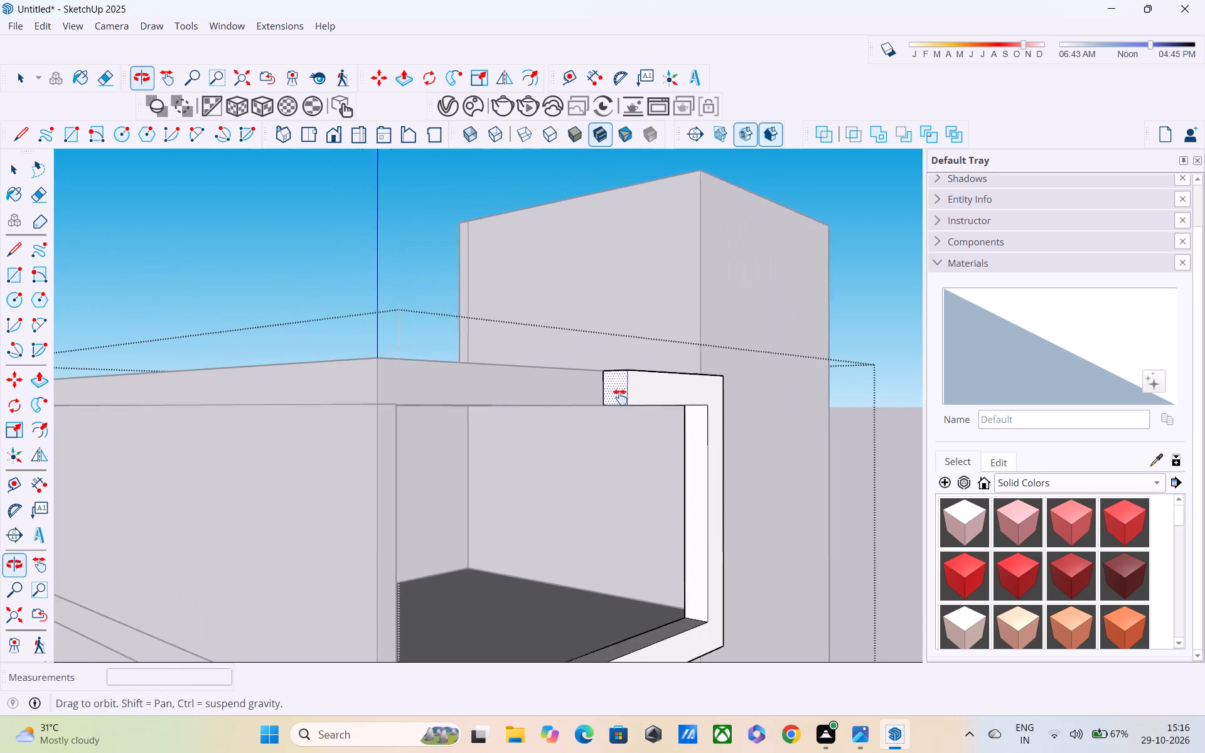
middle_drag(620, 397, 642, 390)
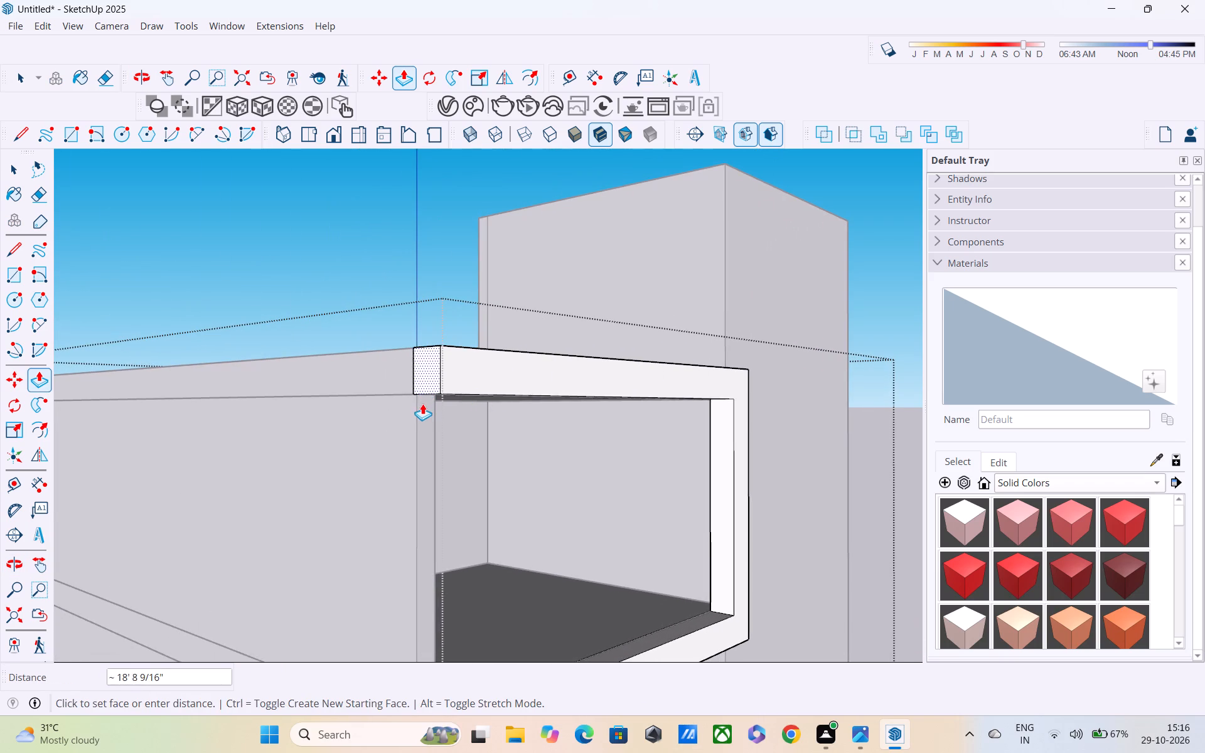
click(415, 410)
Examine the roof-level band and its junctions with the outer wall and upper post.
scroll(419, 422, down, 1)
middle_drag(422, 425, 331, 417)
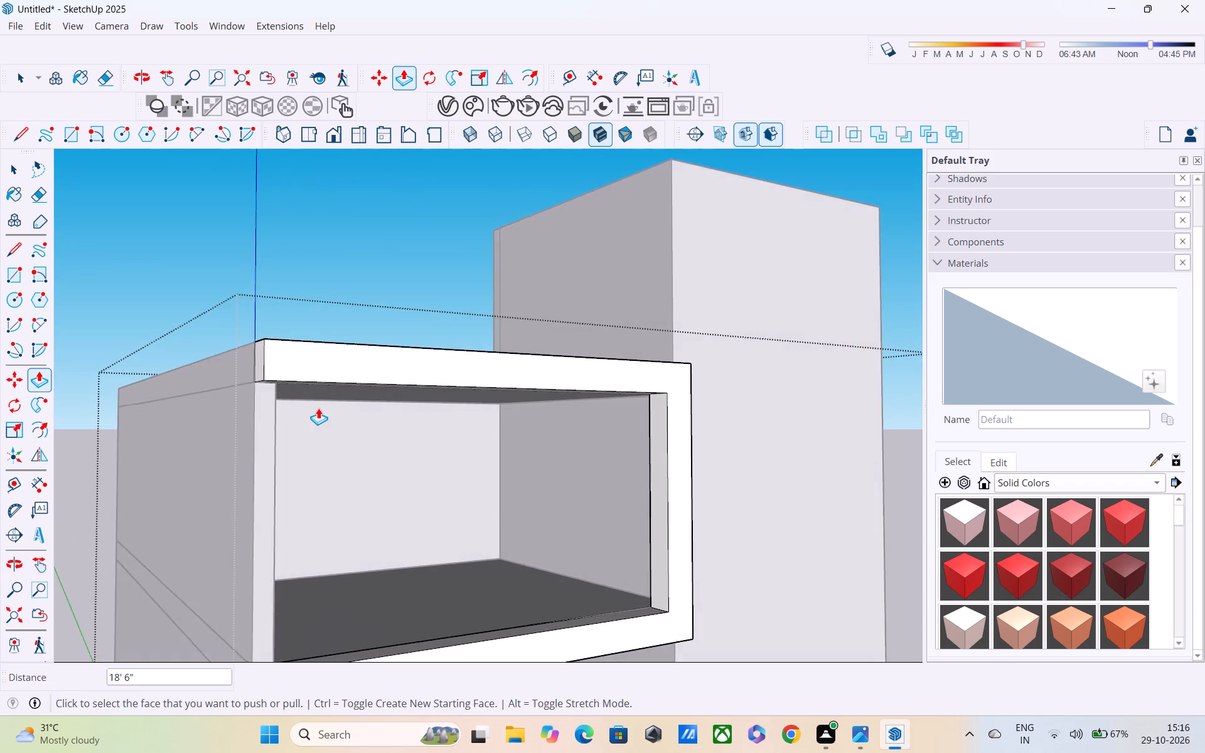
scroll(317, 406, down, 4)
middle_drag(299, 415, 220, 419)
scroll(220, 419, down, 2)
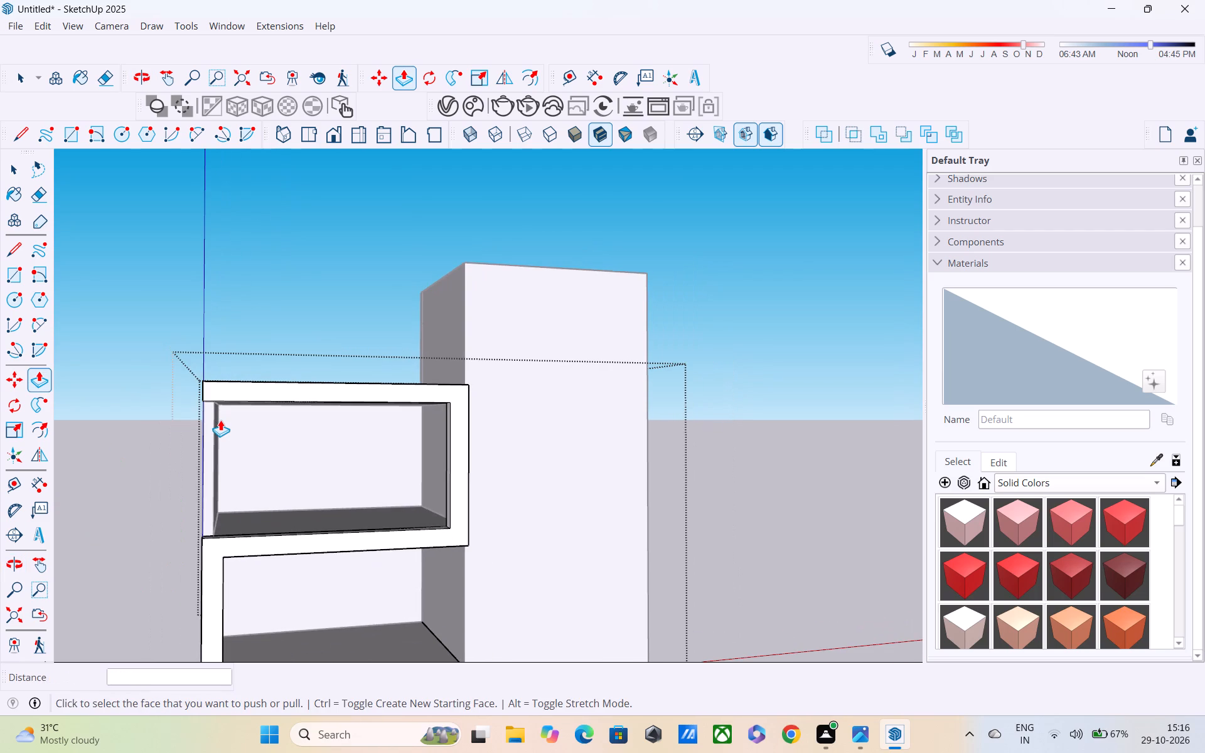
scroll(220, 420, up, 1)
scroll(220, 420, down, 2)
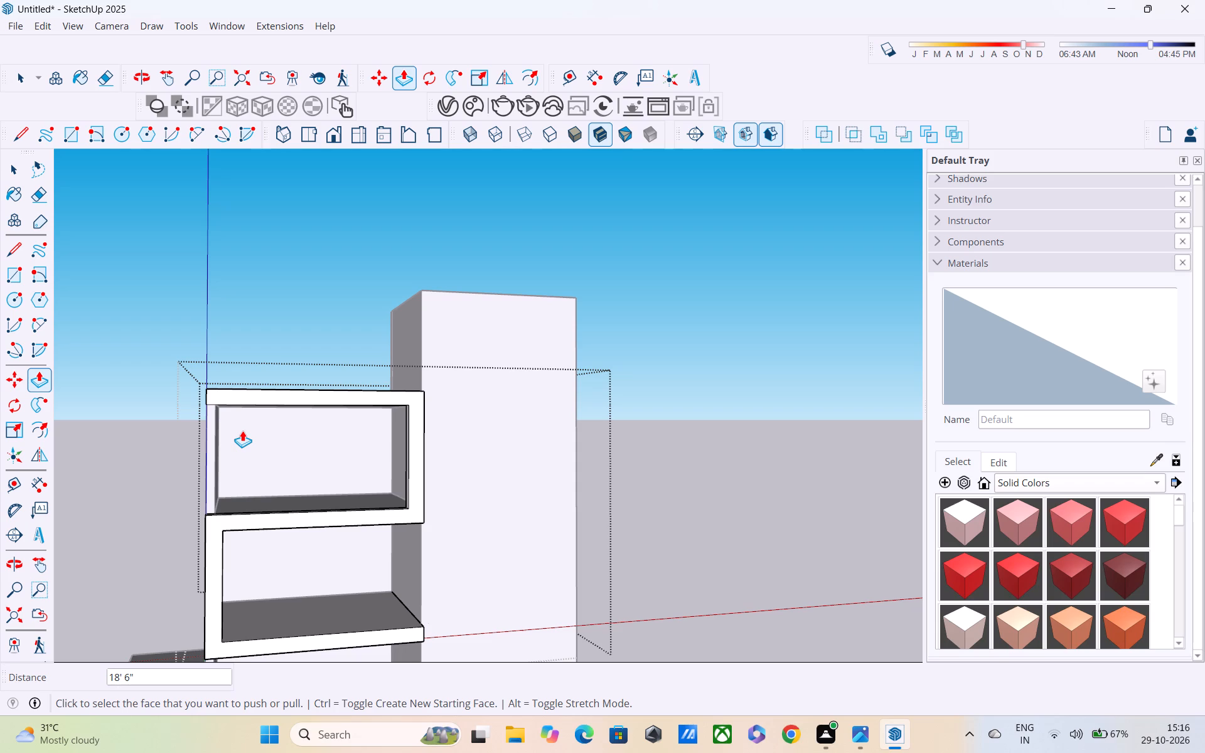
scroll(242, 435, down, 4)
shift+middle_drag(260, 486, 321, 615)
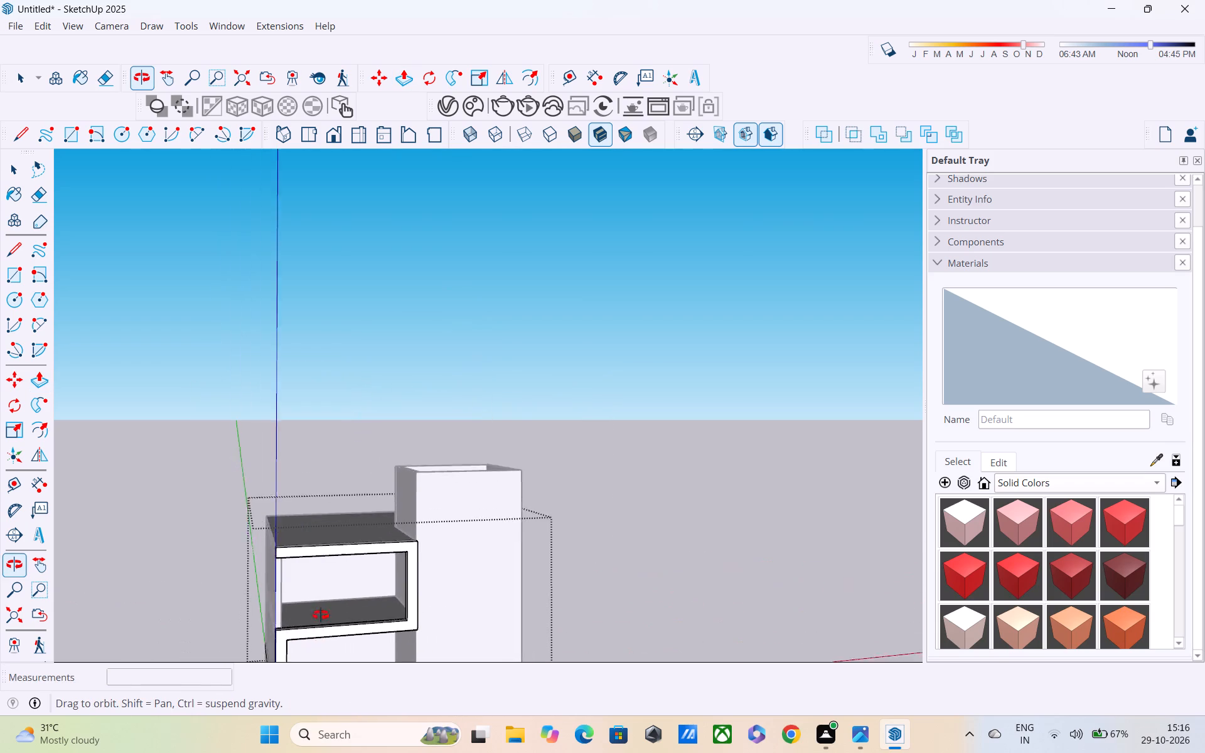
shift+middle_drag(321, 615, 323, 613)
middle_drag(354, 575, 354, 390)
scroll(347, 389, up, 1)
middle_drag(336, 393, 217, 407)
Exit the frame group and clear the selection.
key(space)
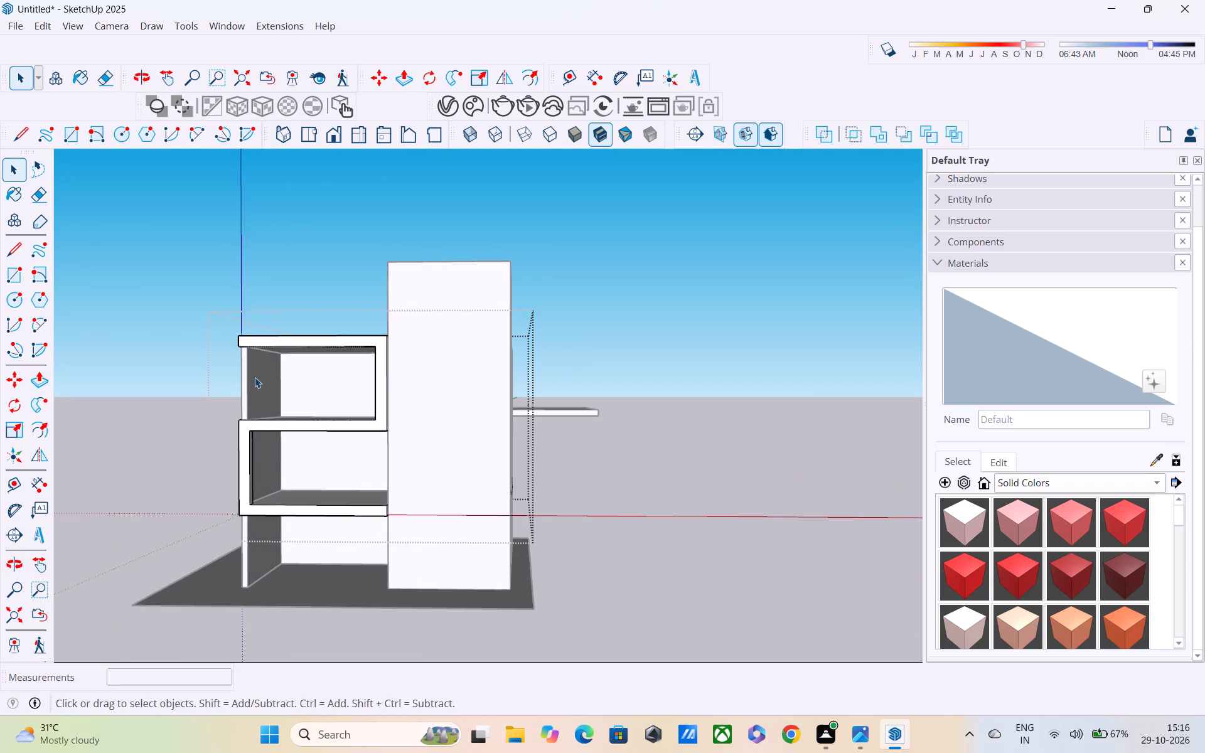
click(255, 377)
click(259, 376)
click(161, 385)
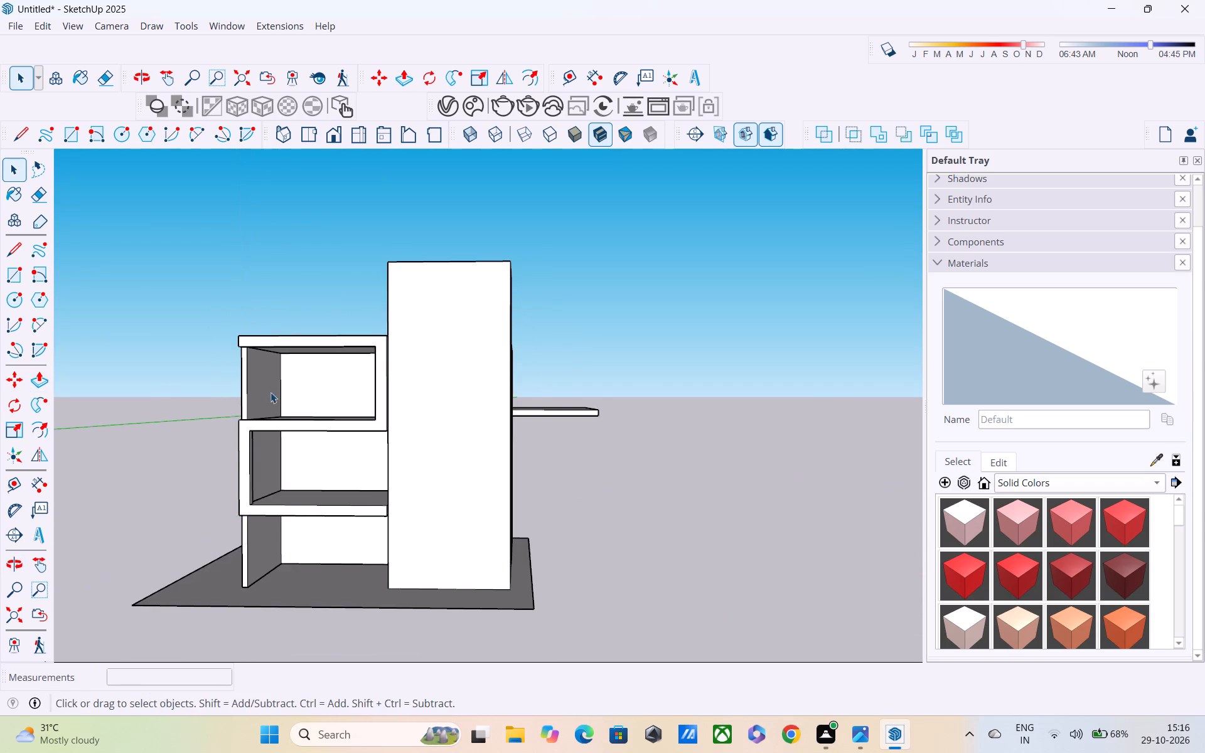
Examine the whole frame on the open side, from the roof band down to the ground floor.
scroll(270, 392, up, 2)
middle_drag(262, 382, 238, 397)
scroll(245, 383, up, 3)
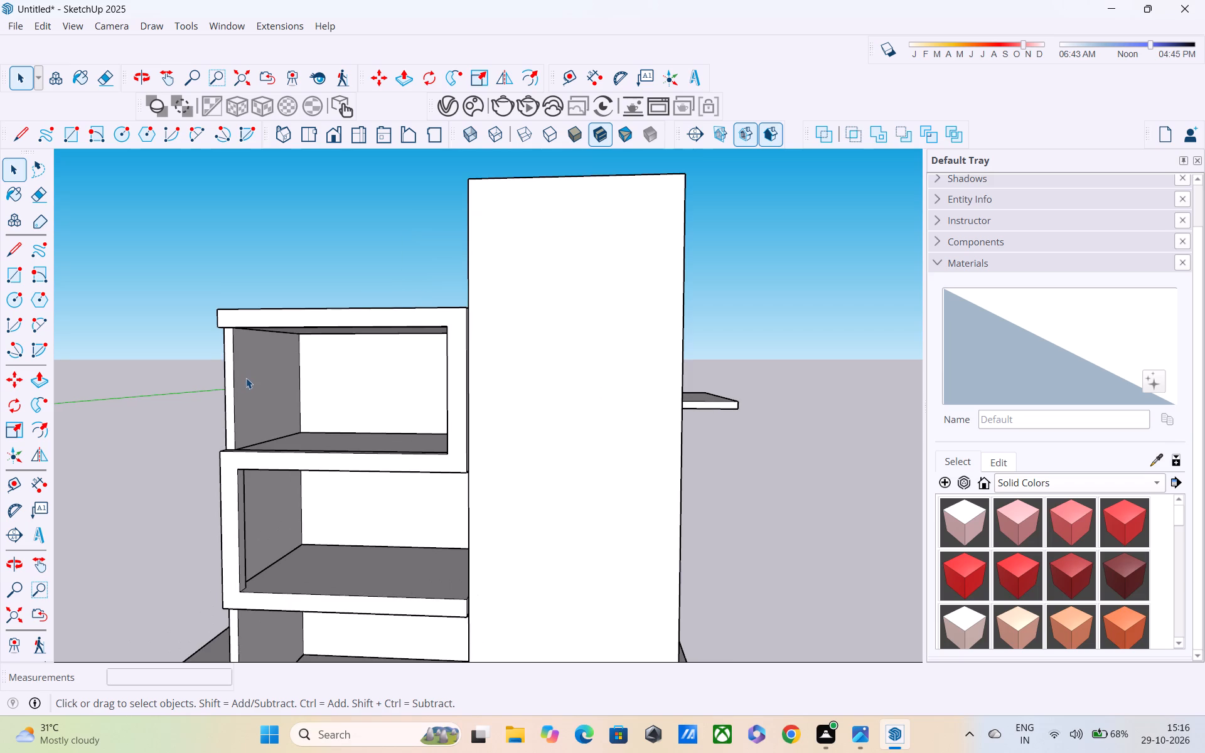
shift+middle_drag(246, 380, 291, 427)
scroll(299, 421, up, 3)
middle_drag(291, 407, 341, 312)
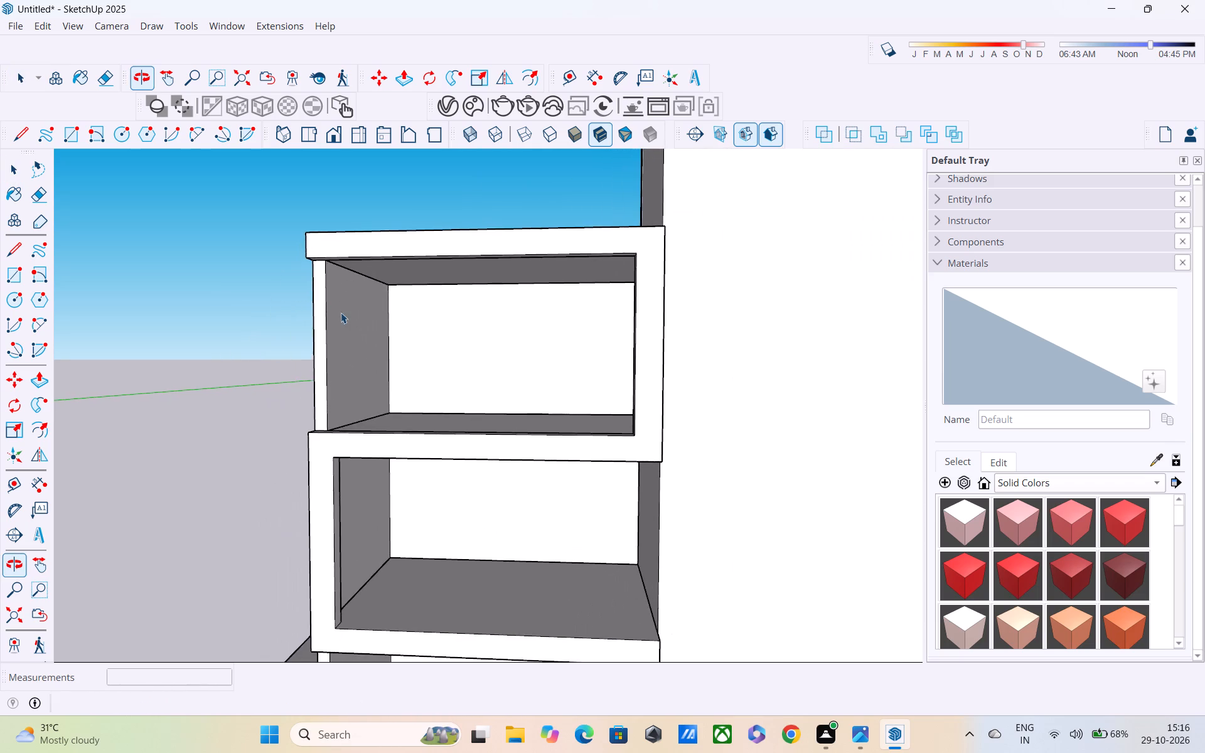
scroll(336, 311, down, 3)
middle_drag(328, 319, 350, 236)
scroll(352, 269, down, 3)
scroll(351, 348, down, 2)
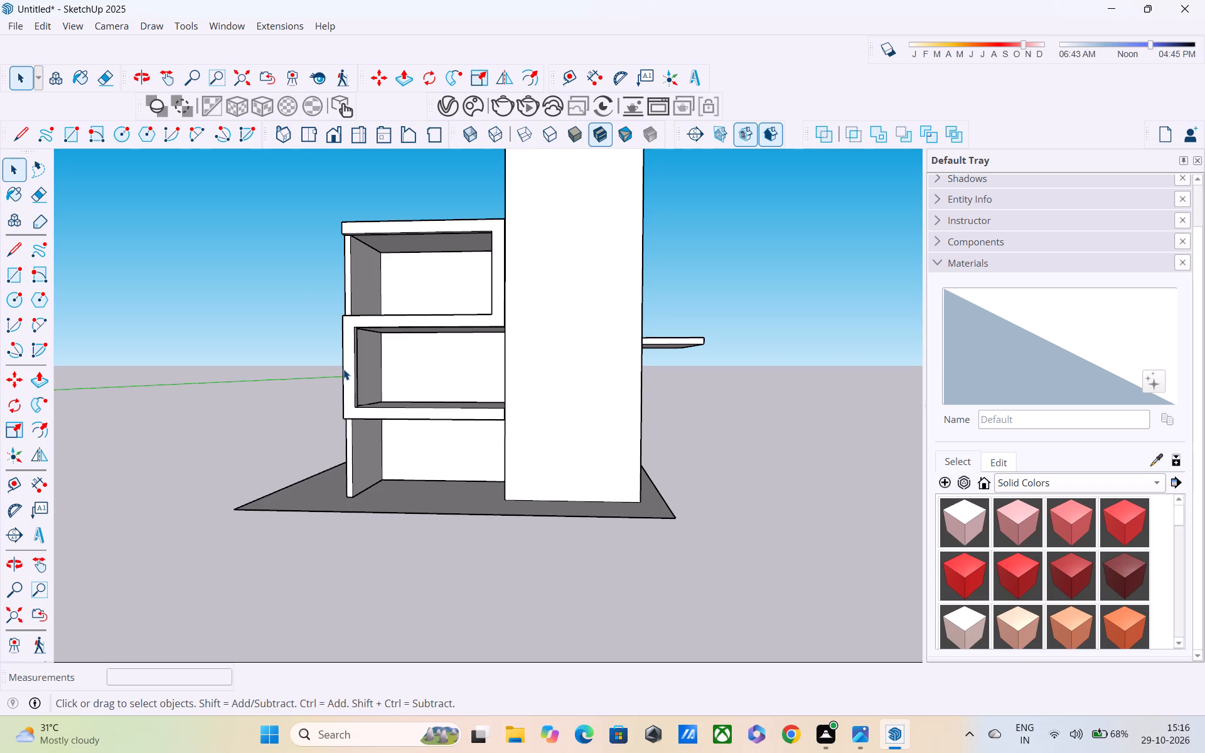
Examine the tower and the open-side frame from several directions, including where the bands meet the tower.
scroll(366, 432, down, 2)
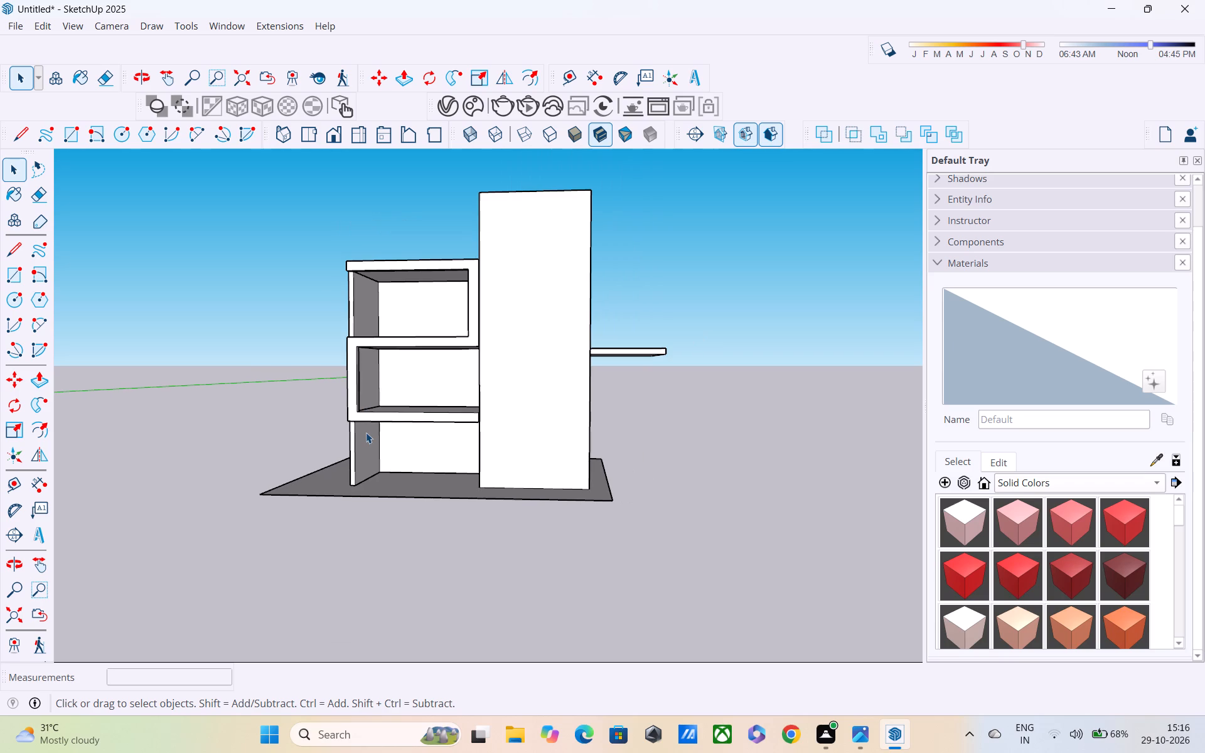
scroll(365, 432, down, 3)
middle_drag(525, 446, 268, 524)
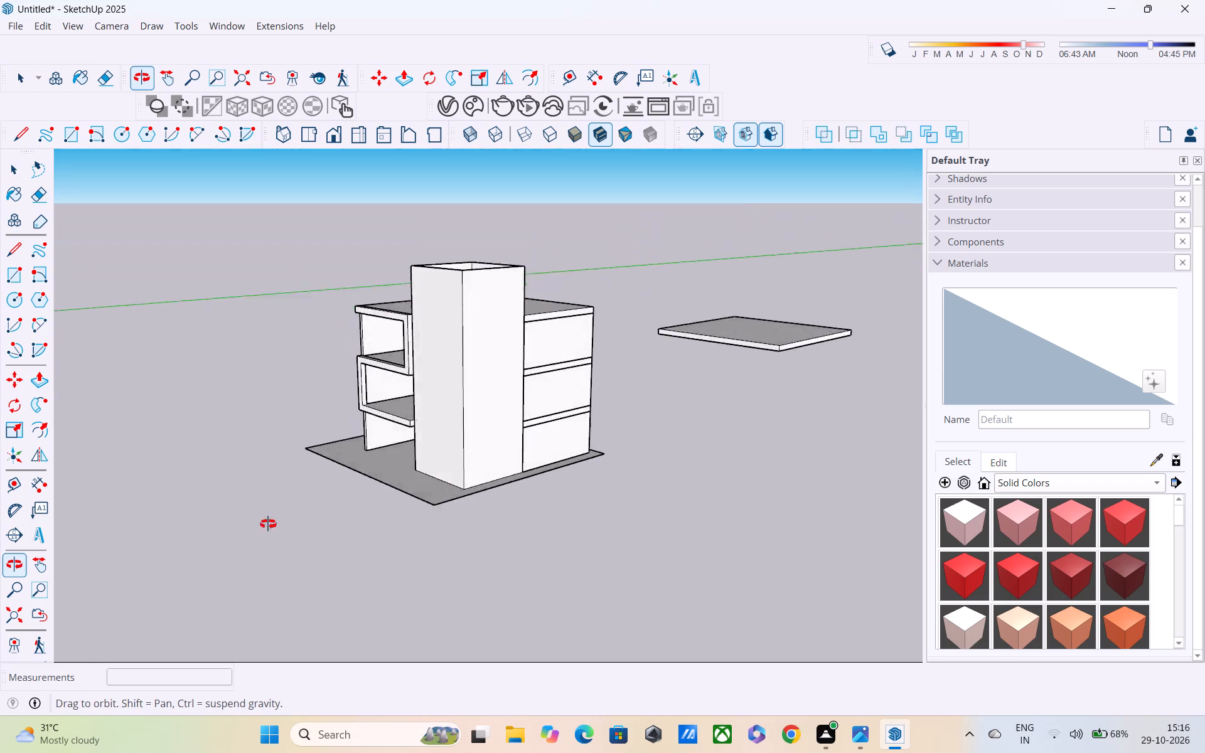
middle_drag(268, 524, 500, 375)
scroll(500, 374, up, 5)
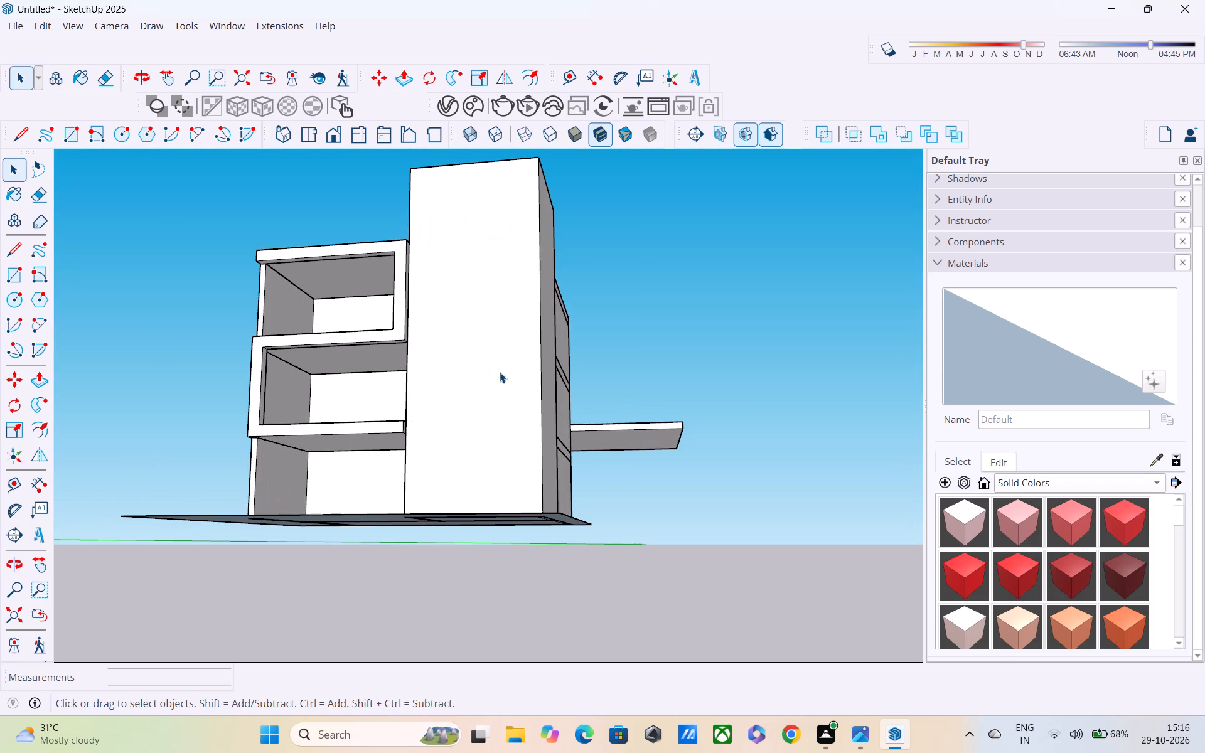
middle_drag(500, 372, 198, 556)
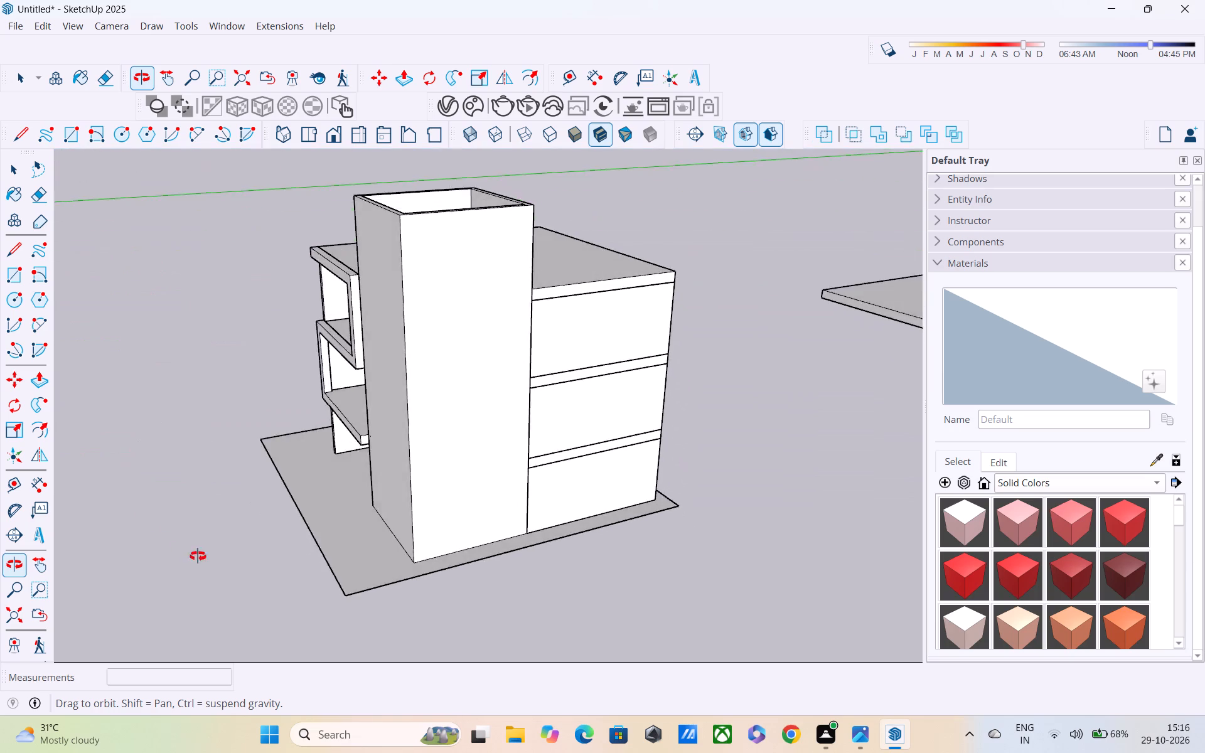
middle_drag(198, 556, 573, 396)
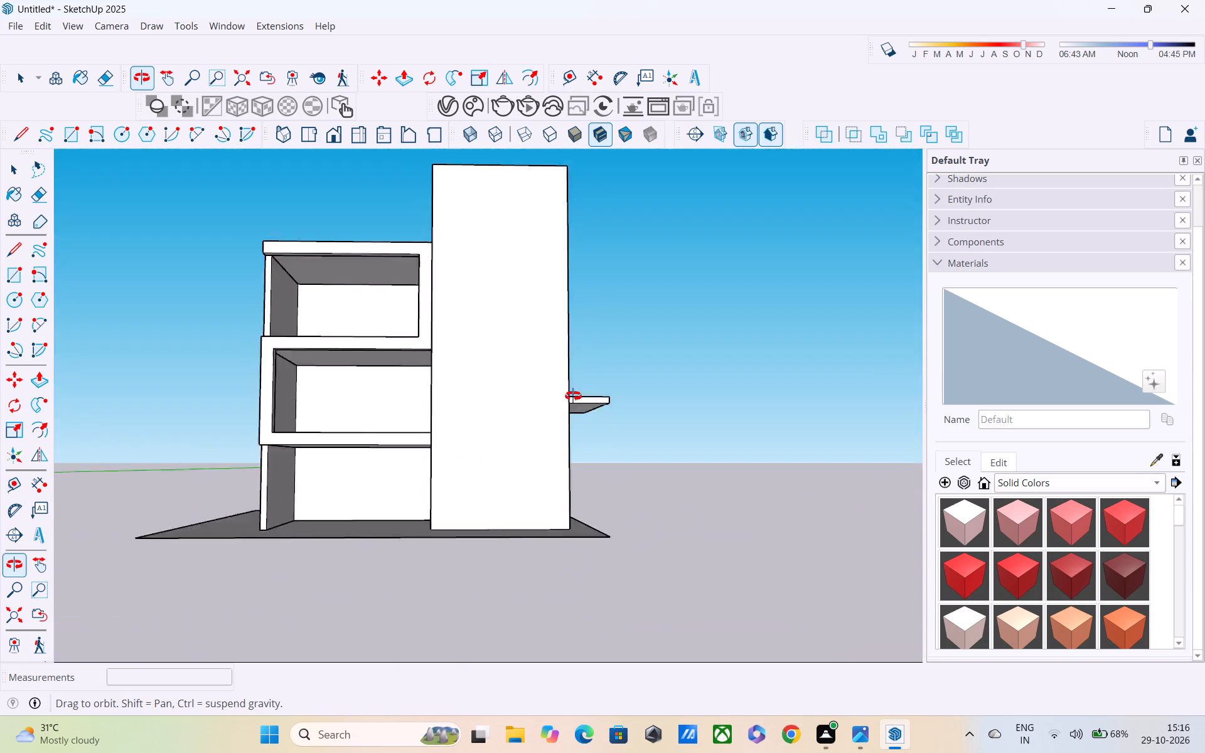
middle_drag(573, 396, 559, 409)
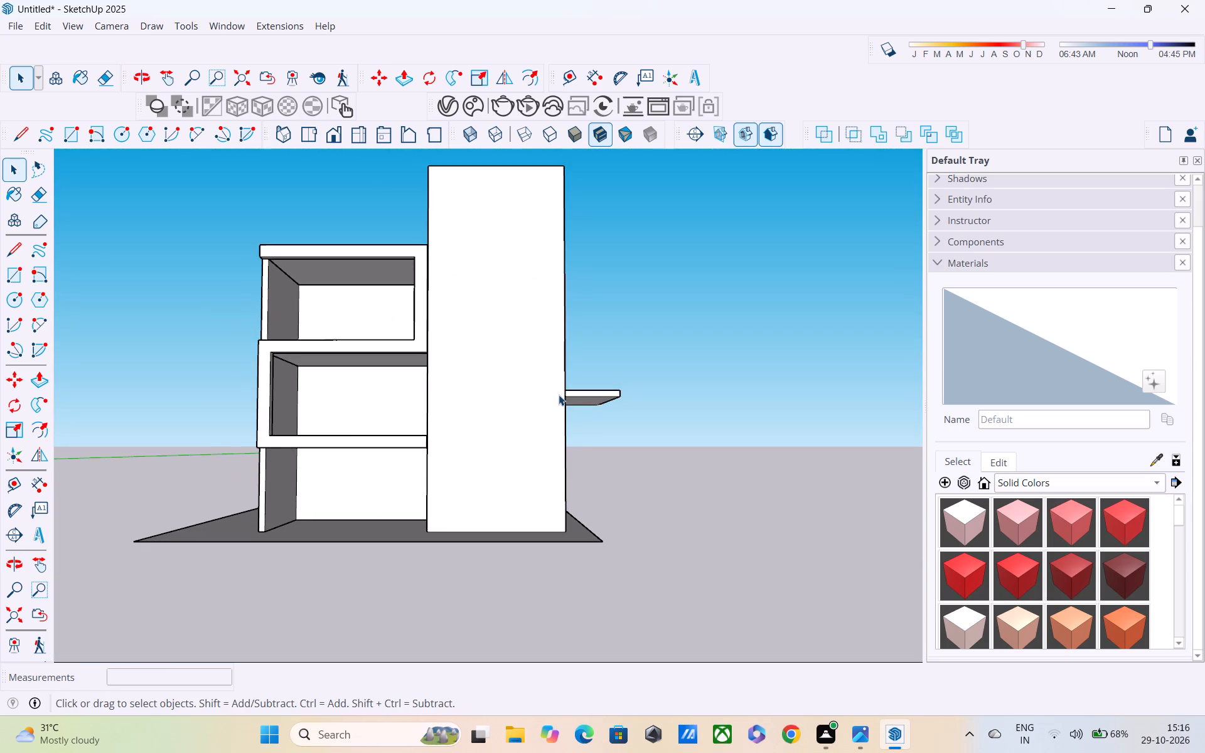
shift+middle_drag(550, 405, 547, 478)
middle_drag(547, 478, 352, 581)
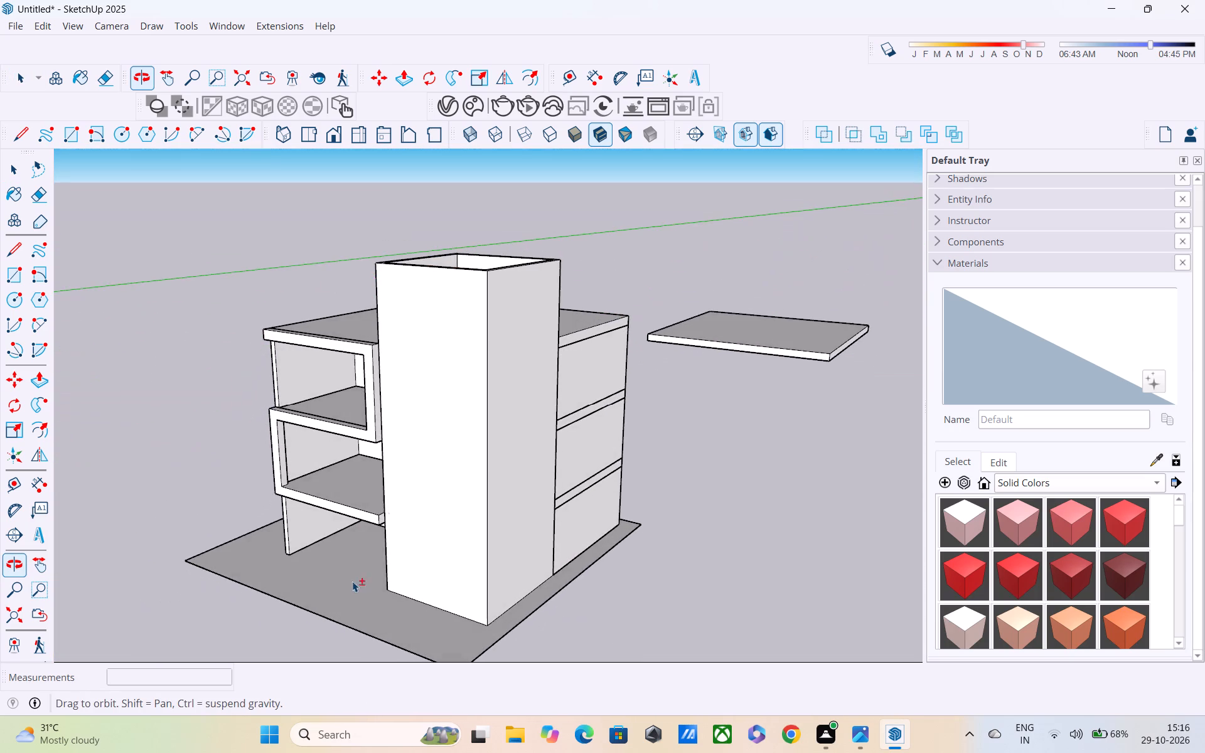
shift+middle_drag(356, 523, 422, 630)
middle_drag(448, 549, 414, 429)
scroll(412, 421, down, 3)
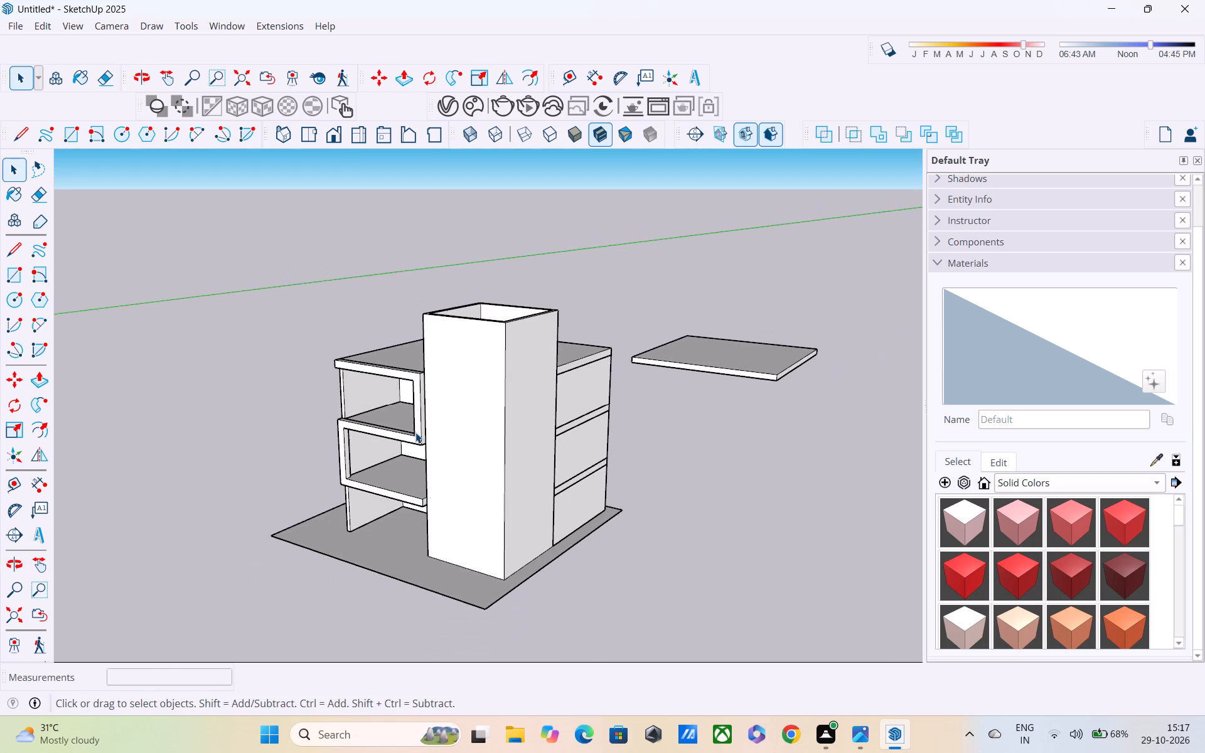
shift+middle_drag(415, 442, 403, 460)
scroll(452, 494, up, 3)
middle_drag(444, 506, 405, 366)
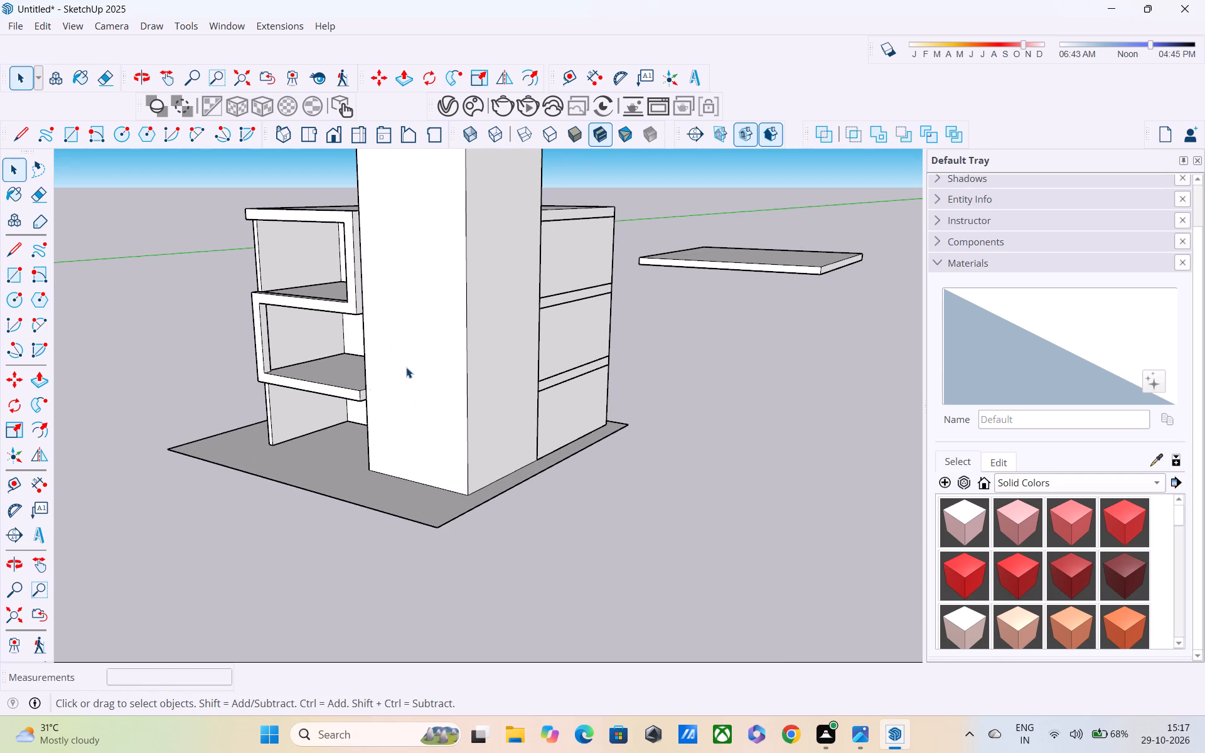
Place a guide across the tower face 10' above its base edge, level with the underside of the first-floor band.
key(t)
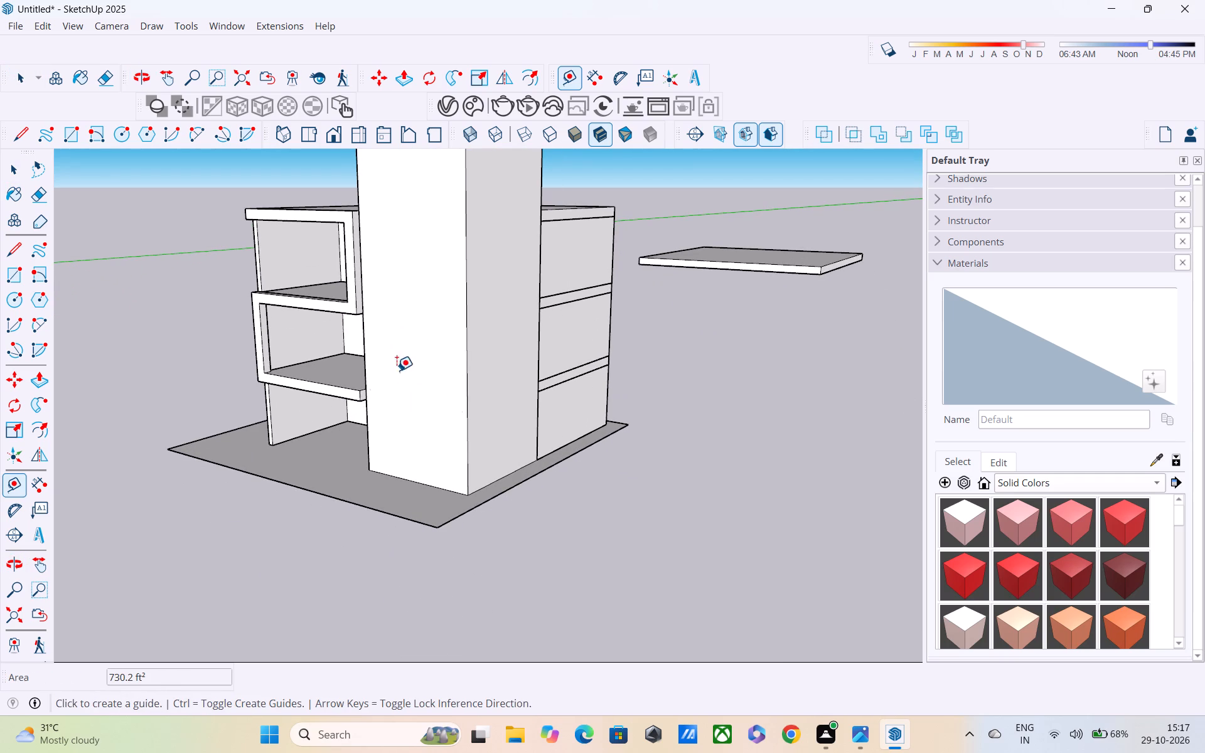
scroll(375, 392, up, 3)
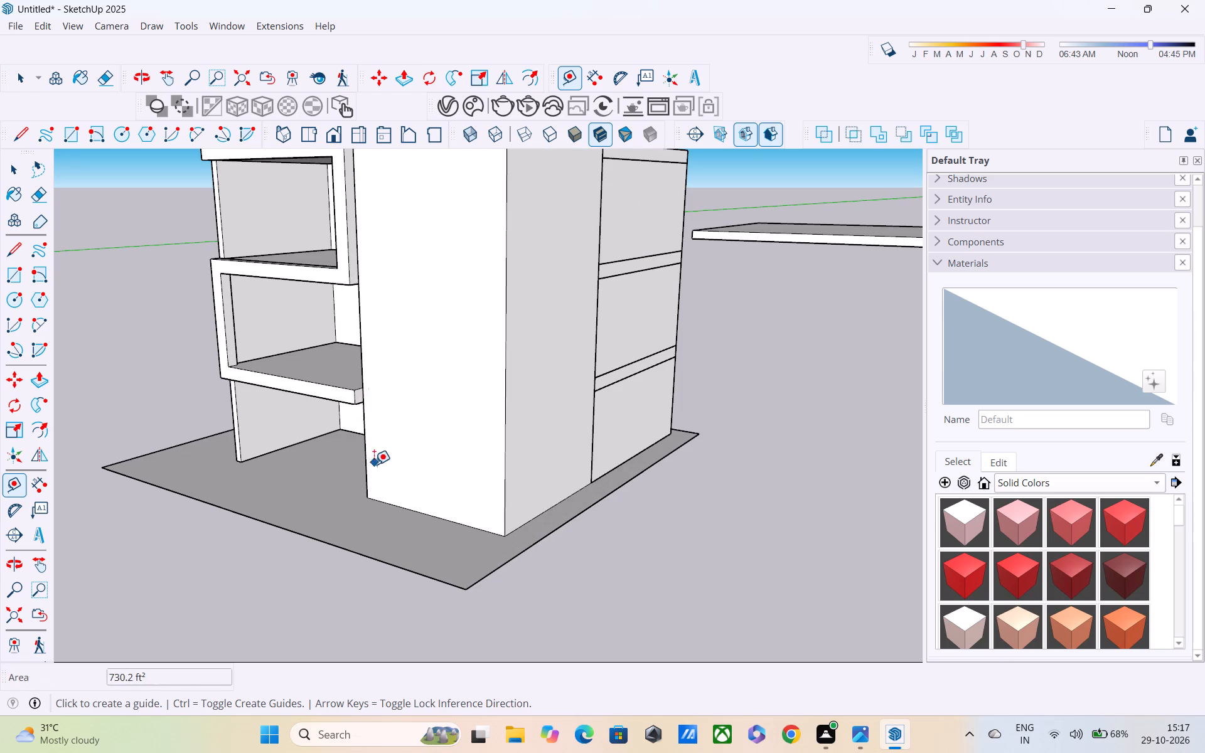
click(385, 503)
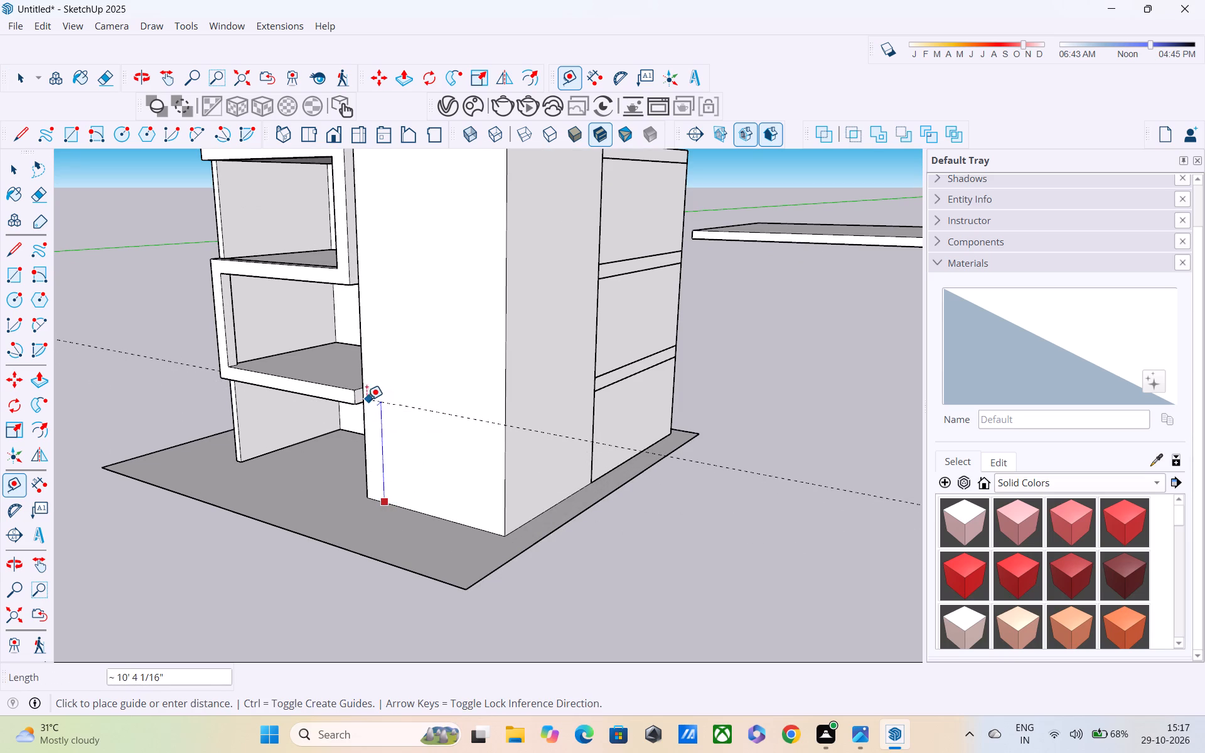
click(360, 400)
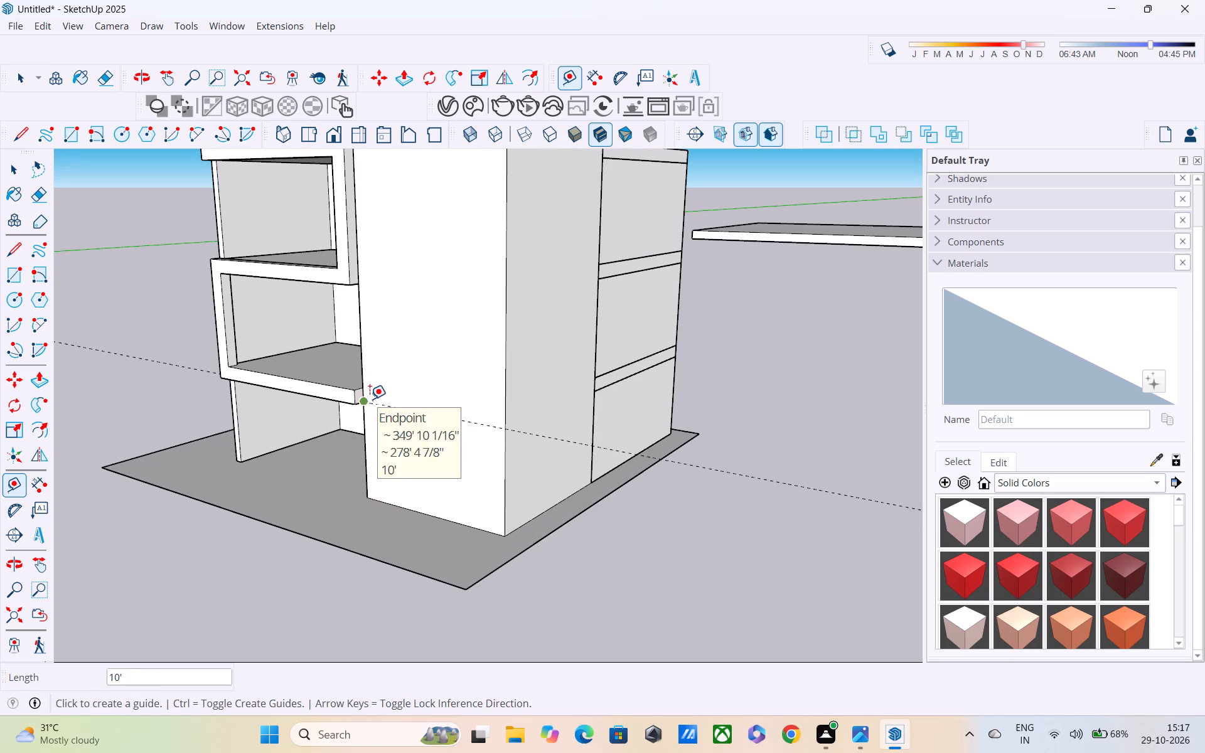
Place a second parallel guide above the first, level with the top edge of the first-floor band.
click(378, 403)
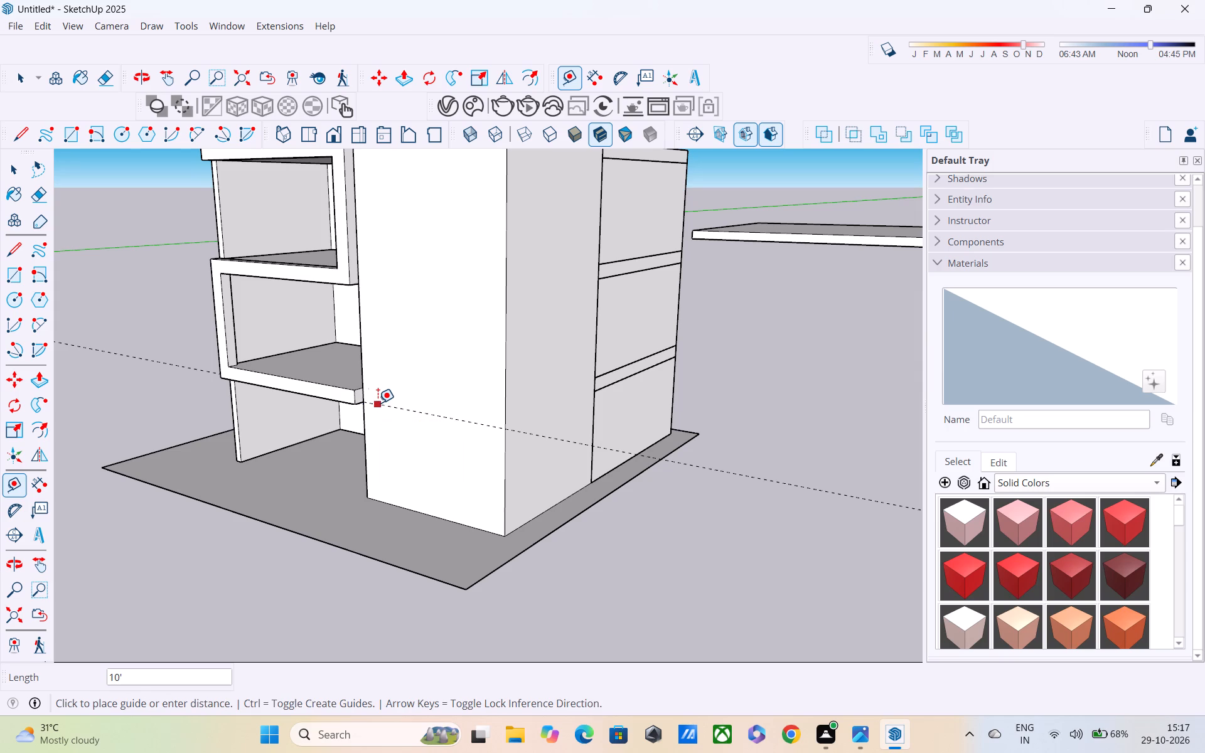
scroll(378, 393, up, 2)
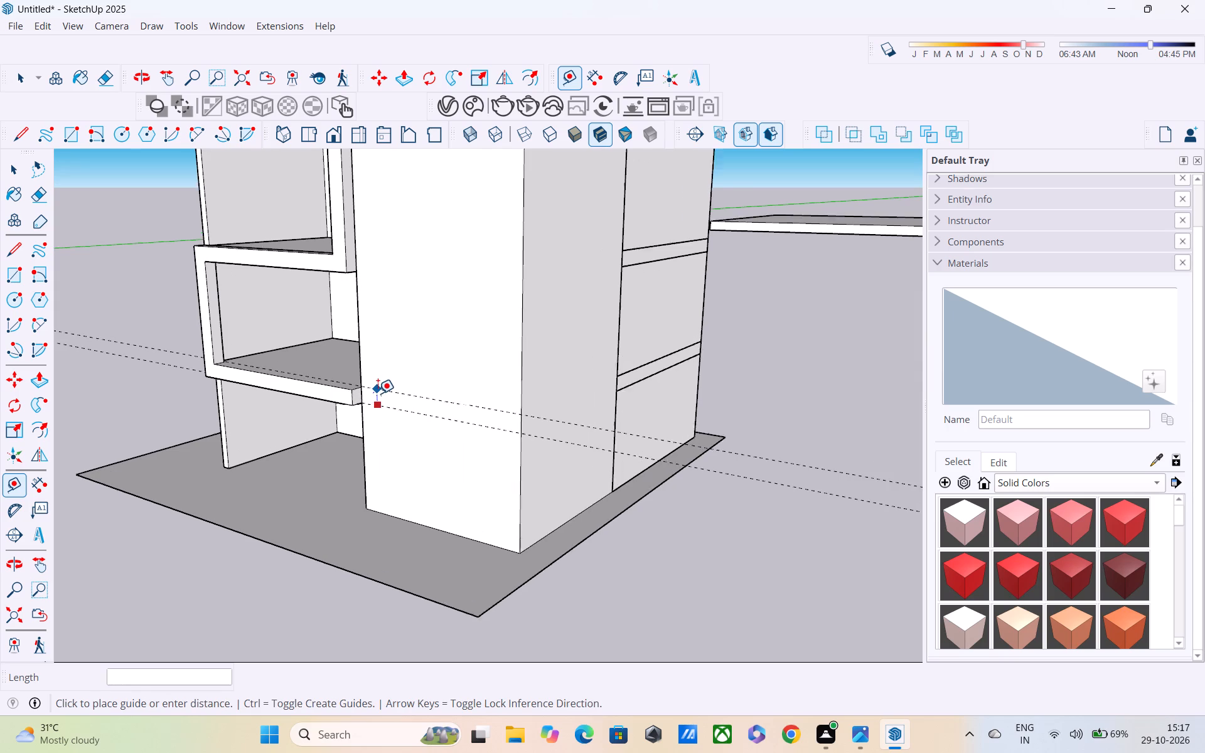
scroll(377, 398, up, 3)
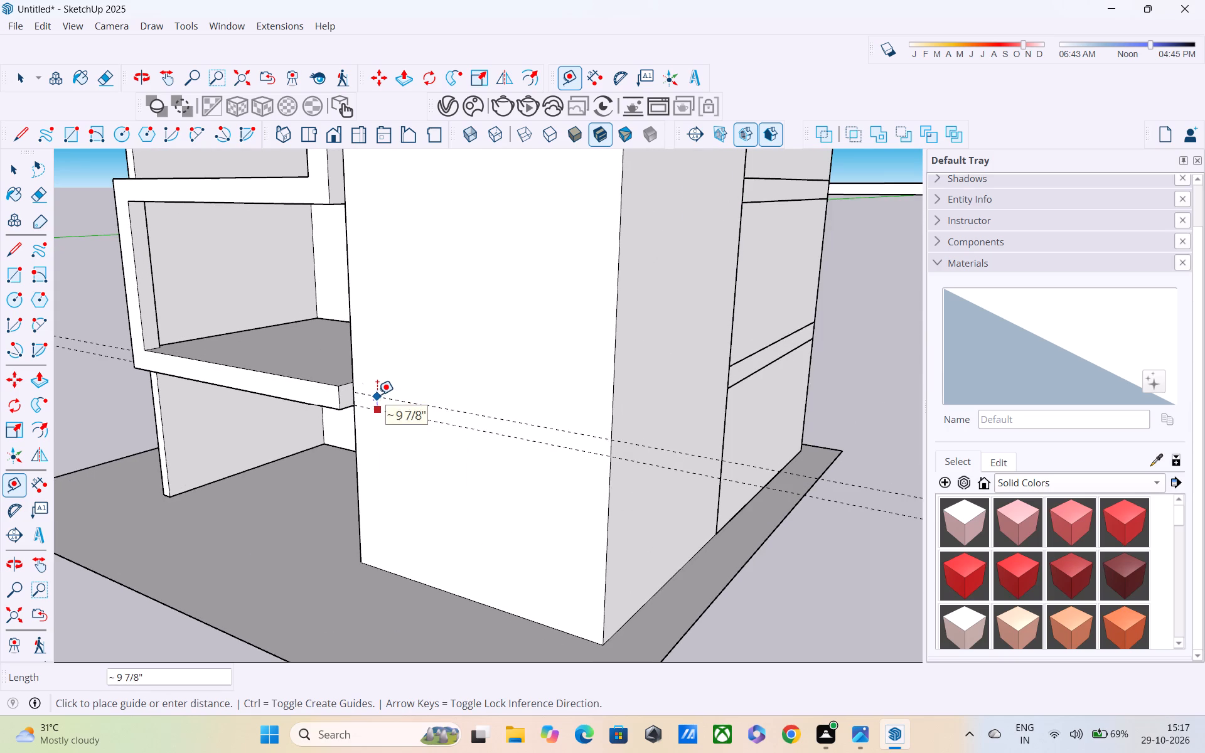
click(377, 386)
Examine the two guides across the tower face against the bands and the rest of the building.
scroll(394, 399, down, 2)
middle_drag(394, 399, 424, 283)
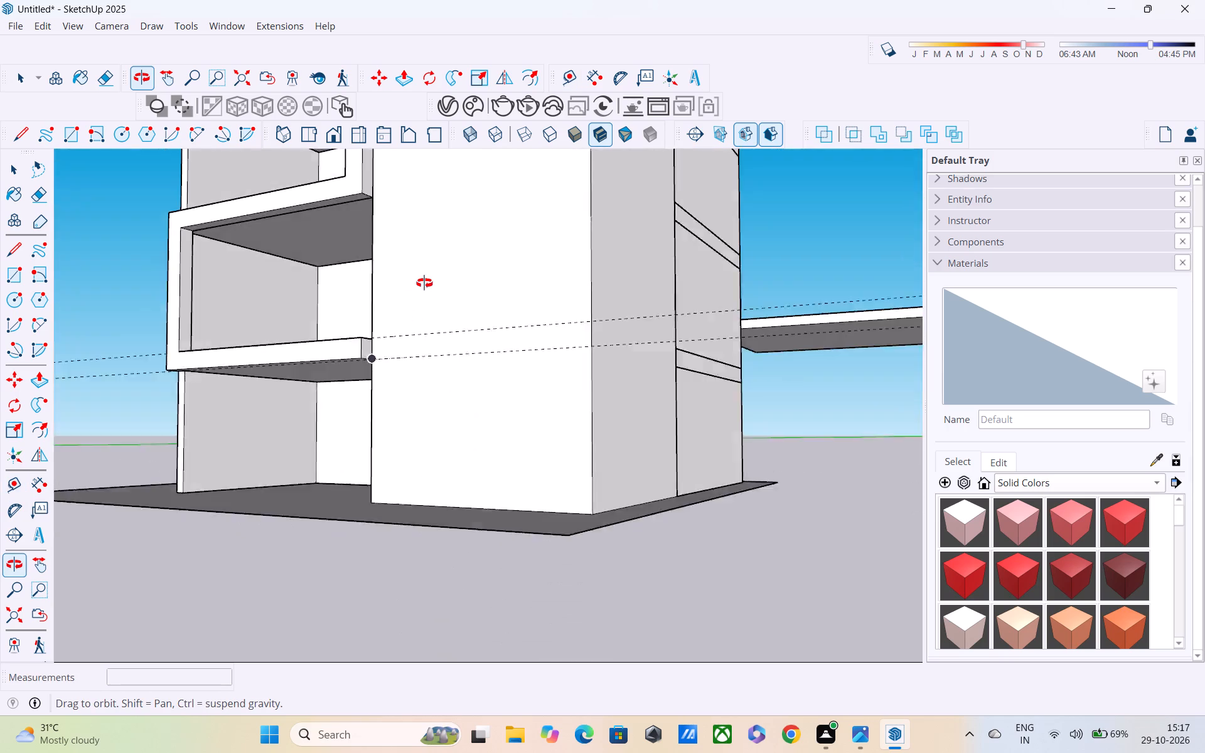
middle_drag(424, 283, 547, 342)
scroll(553, 341, down, 4)
scroll(553, 340, up, 1)
scroll(553, 340, down, 4)
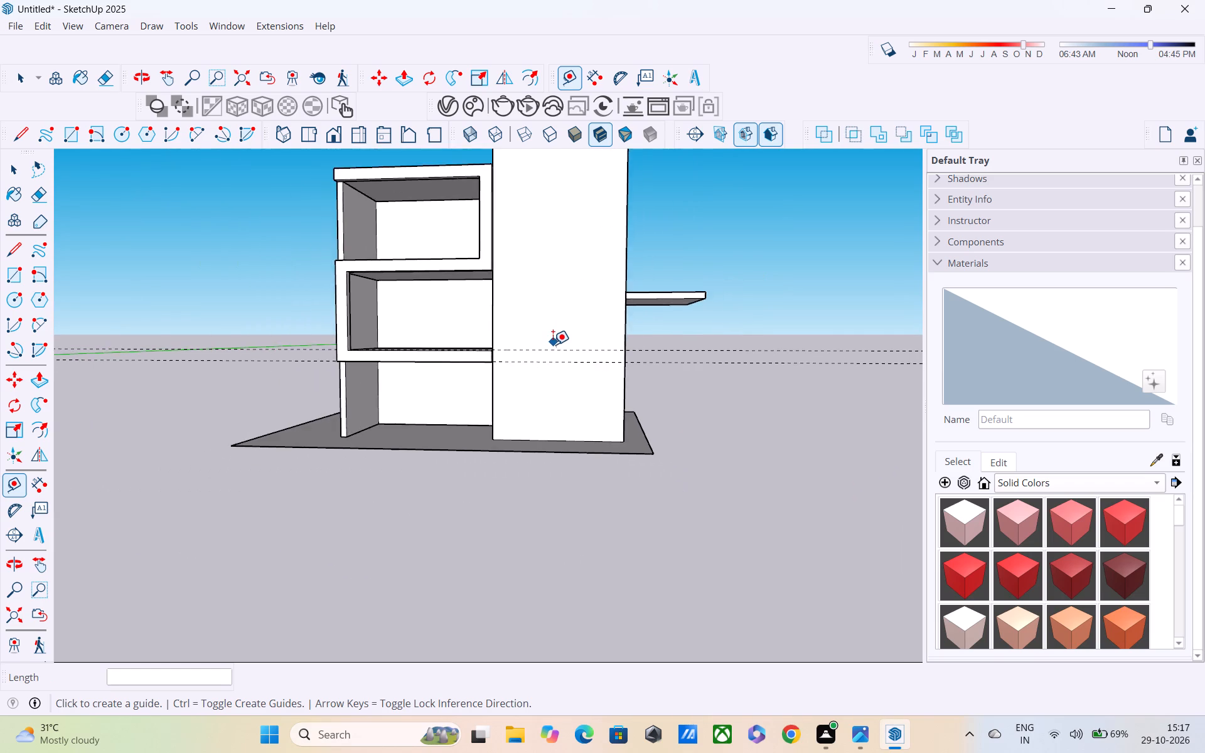
scroll(553, 344, up, 1)
scroll(553, 346, down, 6)
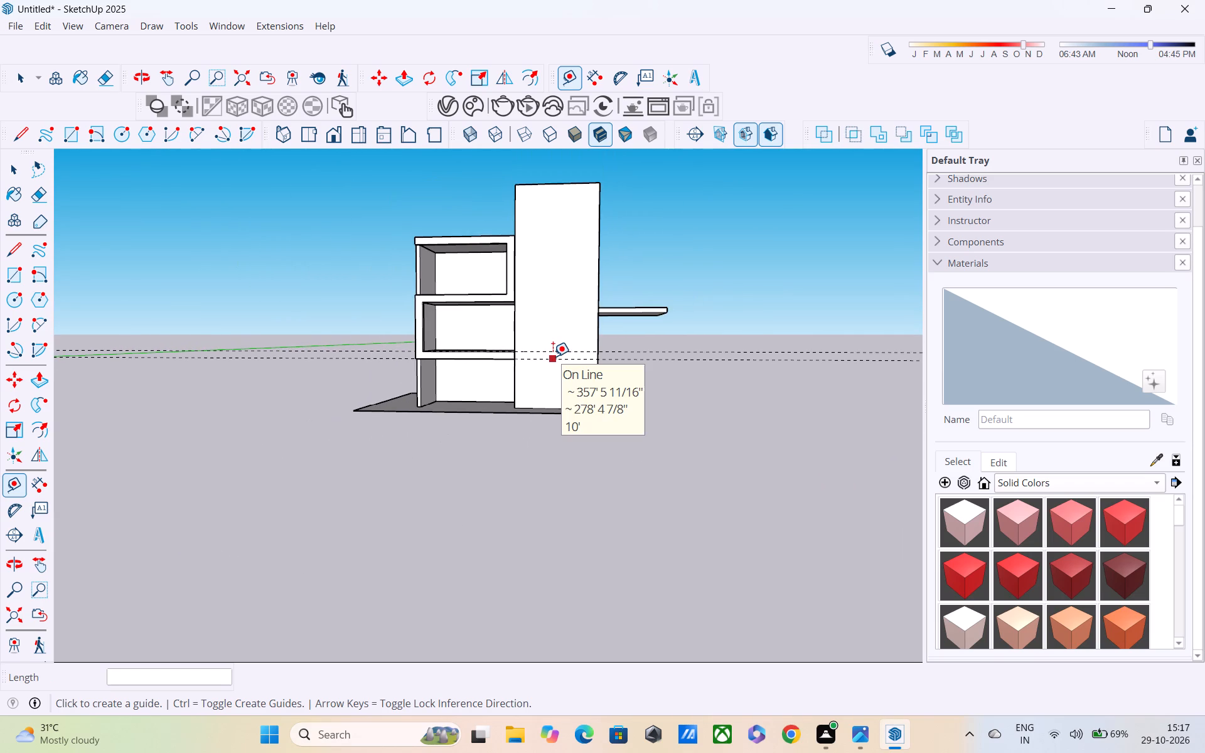
shift+middle_drag(554, 356, 387, 441)
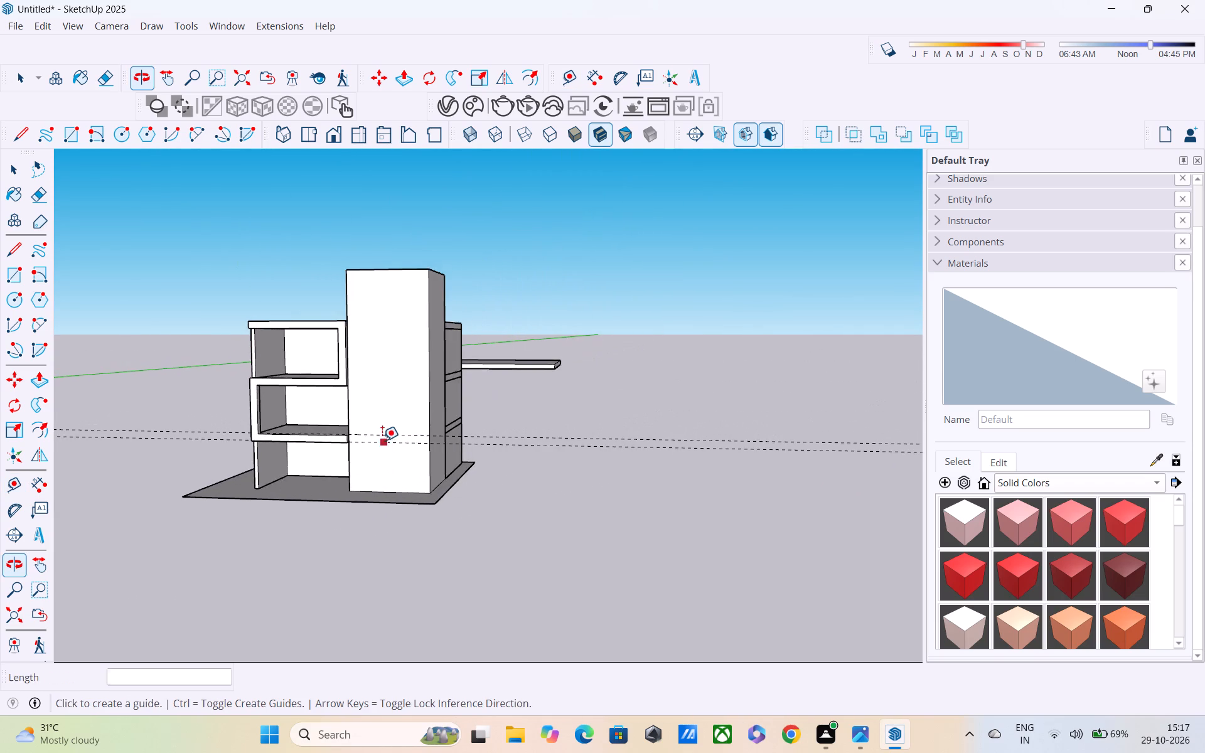
scroll(378, 419, down, 3)
shift+middle_drag(378, 419, 370, 445)
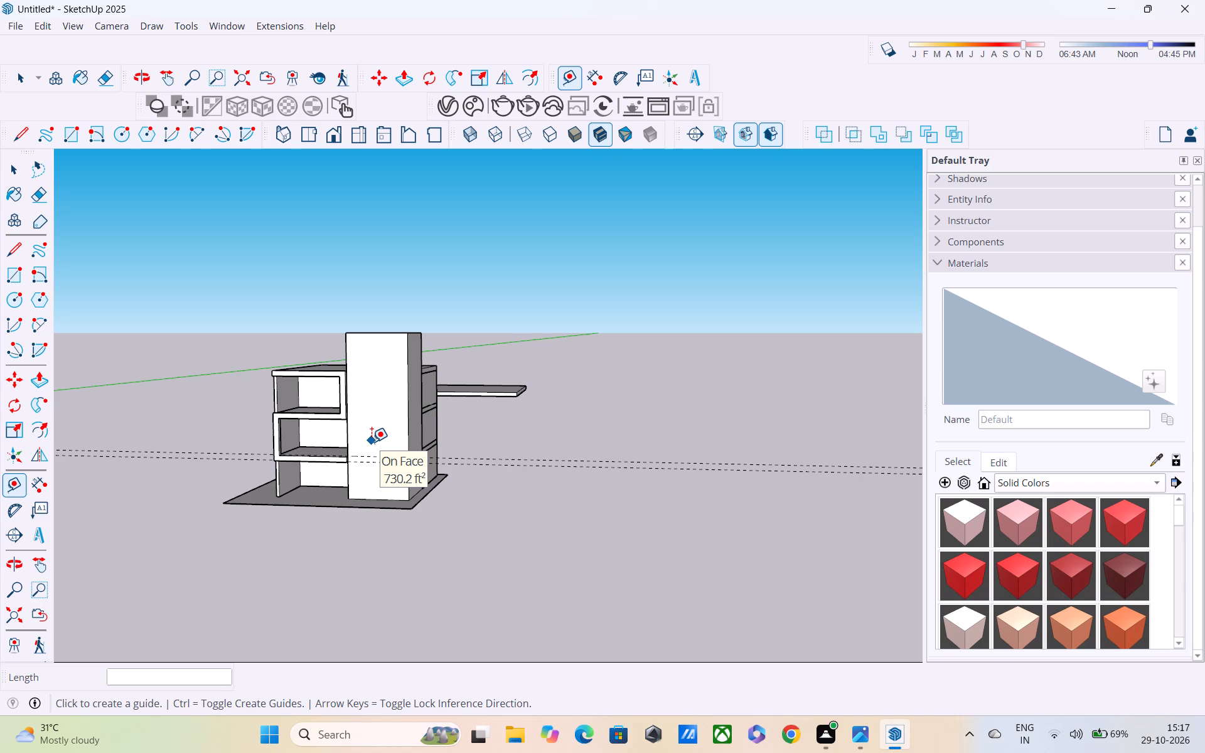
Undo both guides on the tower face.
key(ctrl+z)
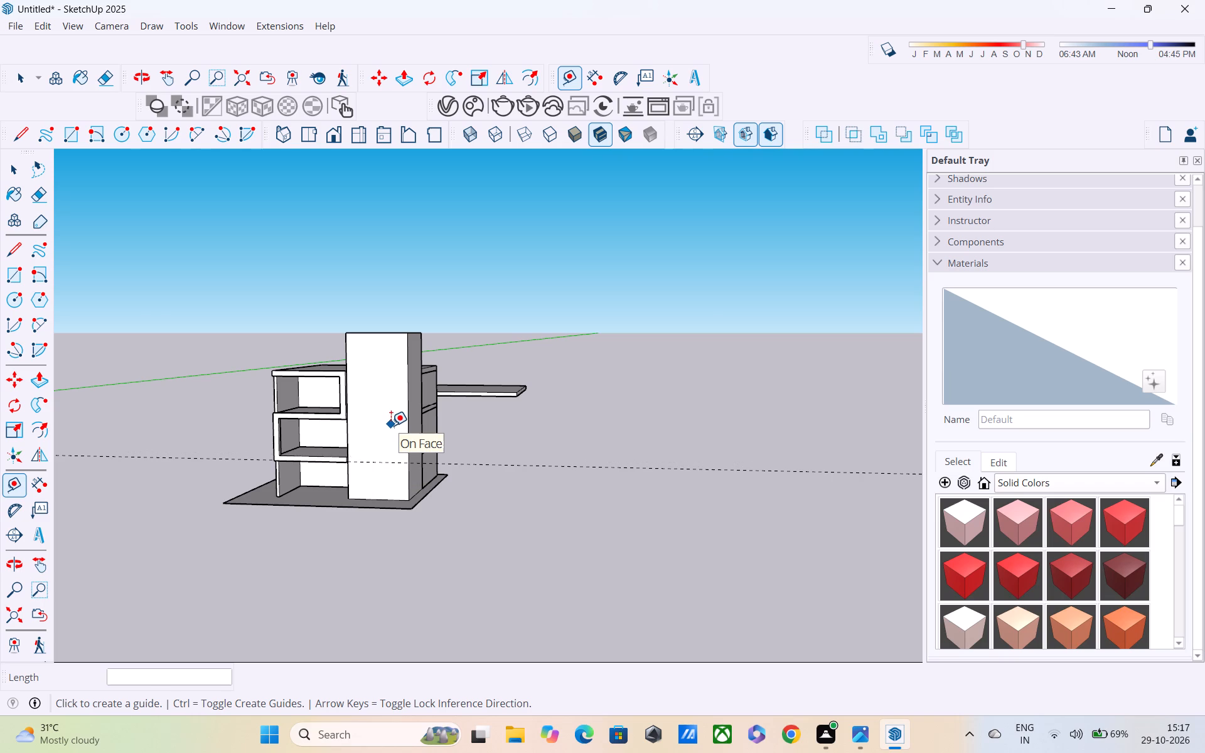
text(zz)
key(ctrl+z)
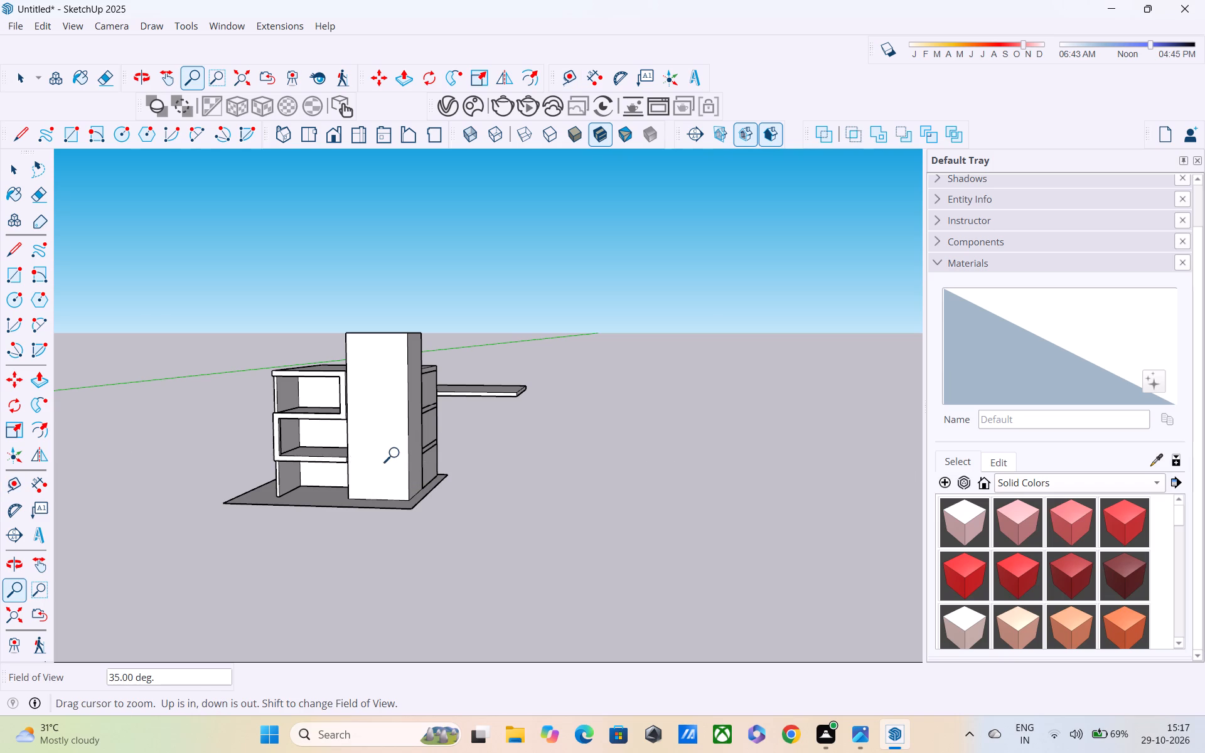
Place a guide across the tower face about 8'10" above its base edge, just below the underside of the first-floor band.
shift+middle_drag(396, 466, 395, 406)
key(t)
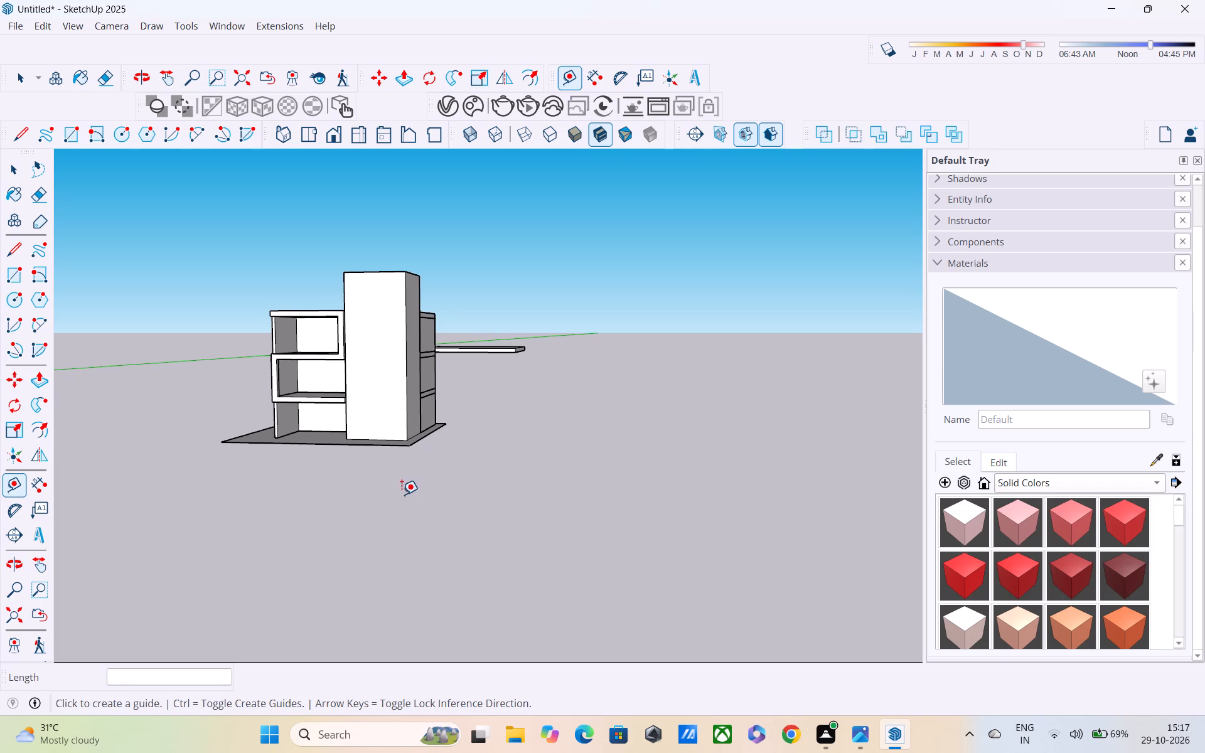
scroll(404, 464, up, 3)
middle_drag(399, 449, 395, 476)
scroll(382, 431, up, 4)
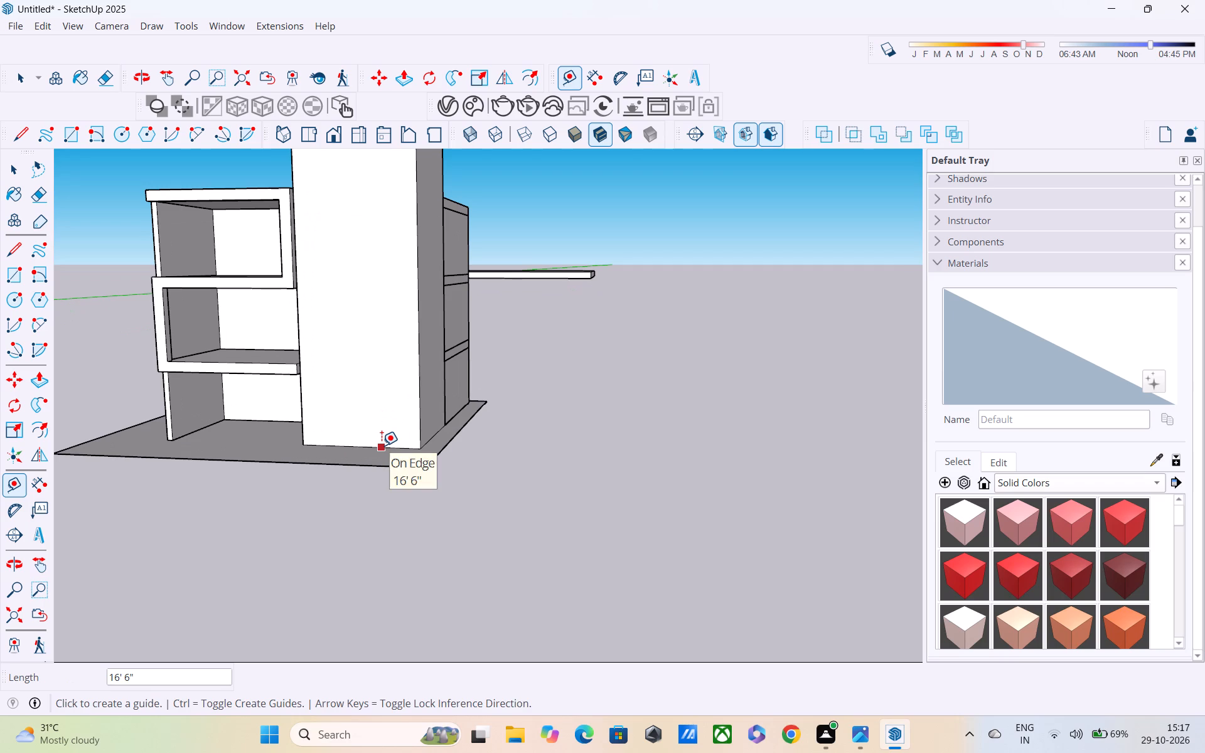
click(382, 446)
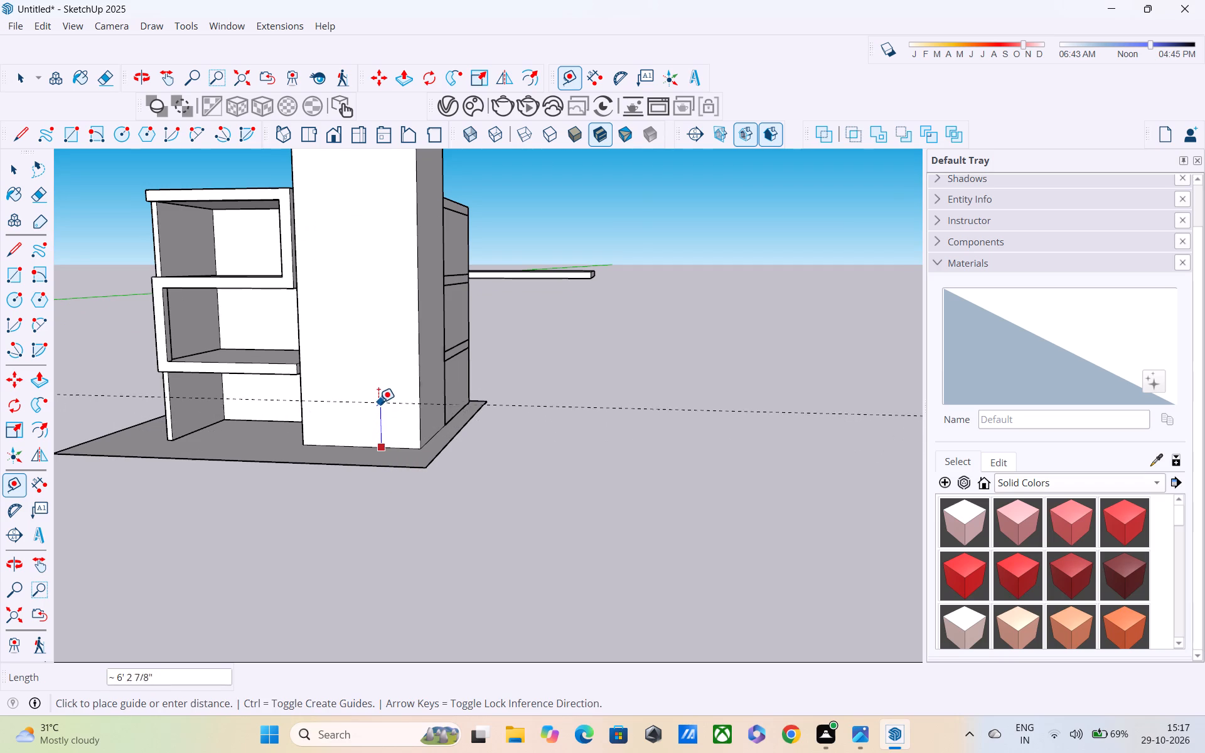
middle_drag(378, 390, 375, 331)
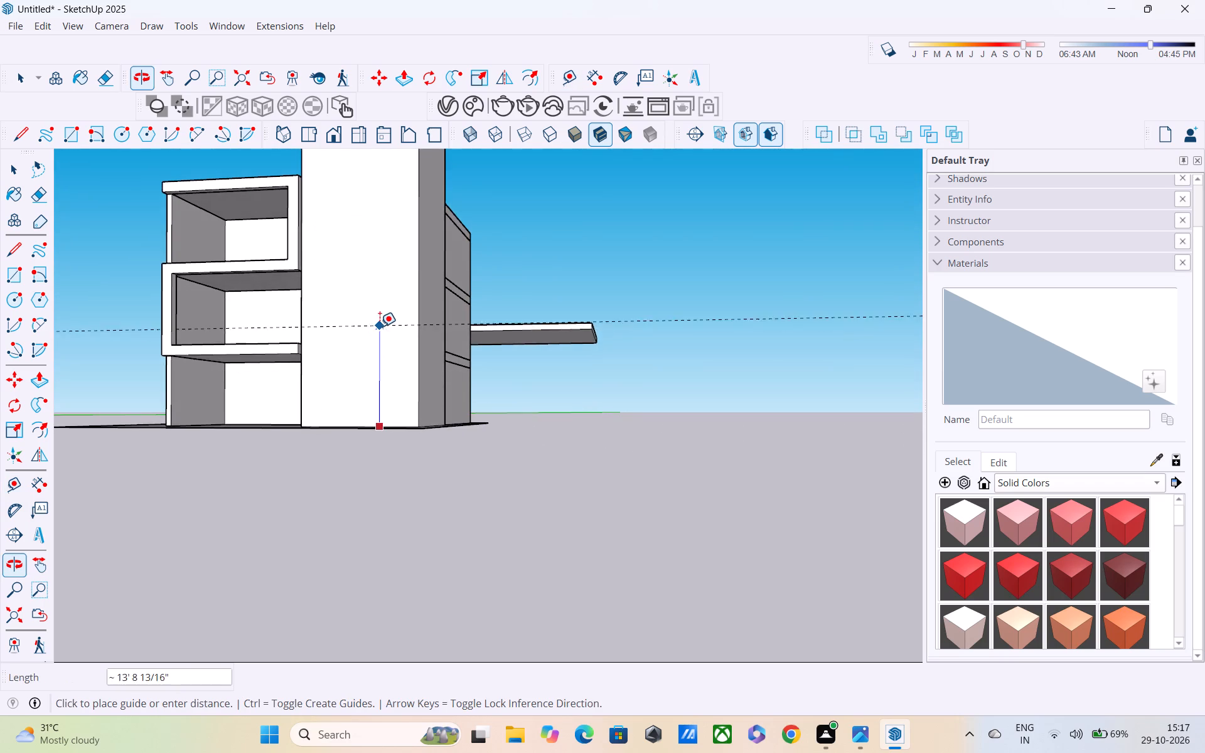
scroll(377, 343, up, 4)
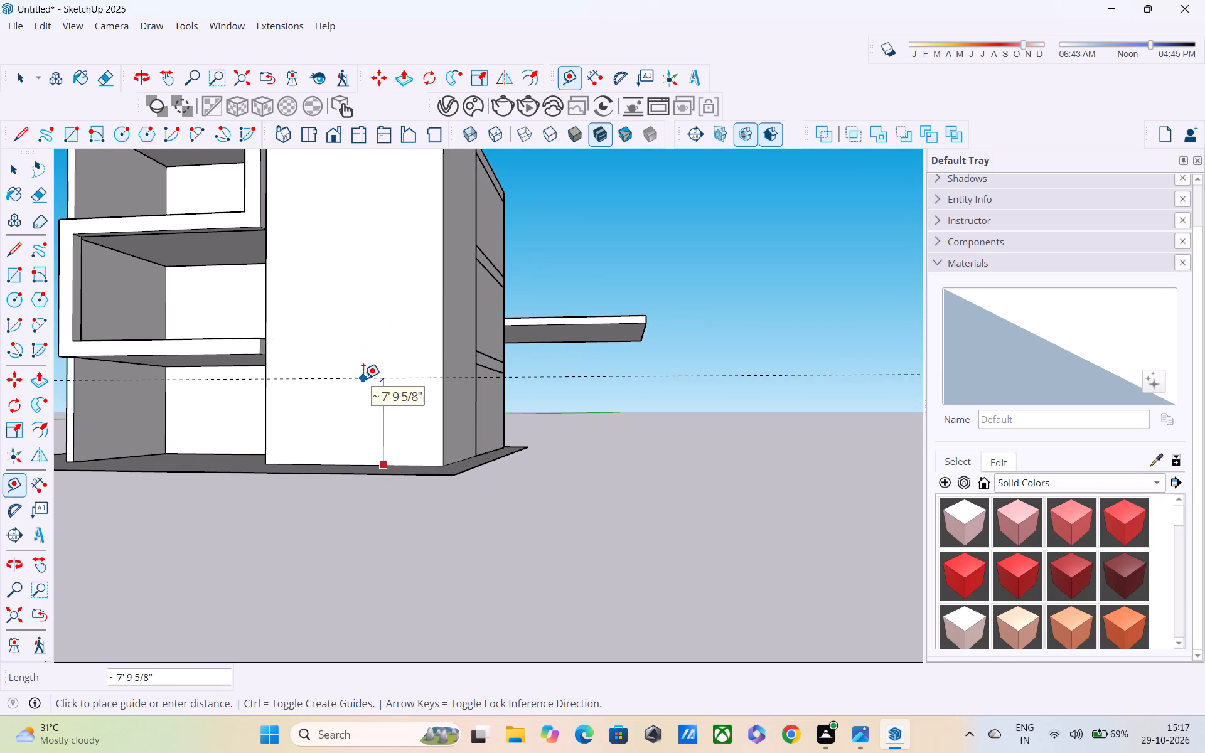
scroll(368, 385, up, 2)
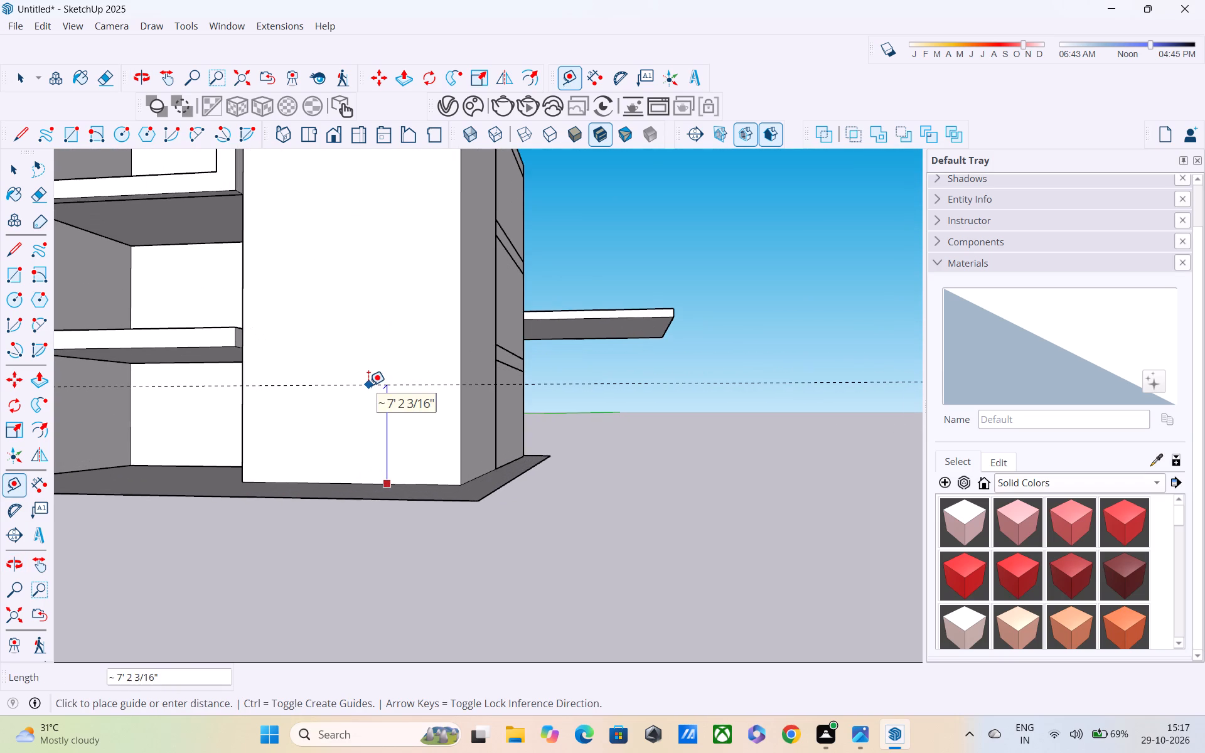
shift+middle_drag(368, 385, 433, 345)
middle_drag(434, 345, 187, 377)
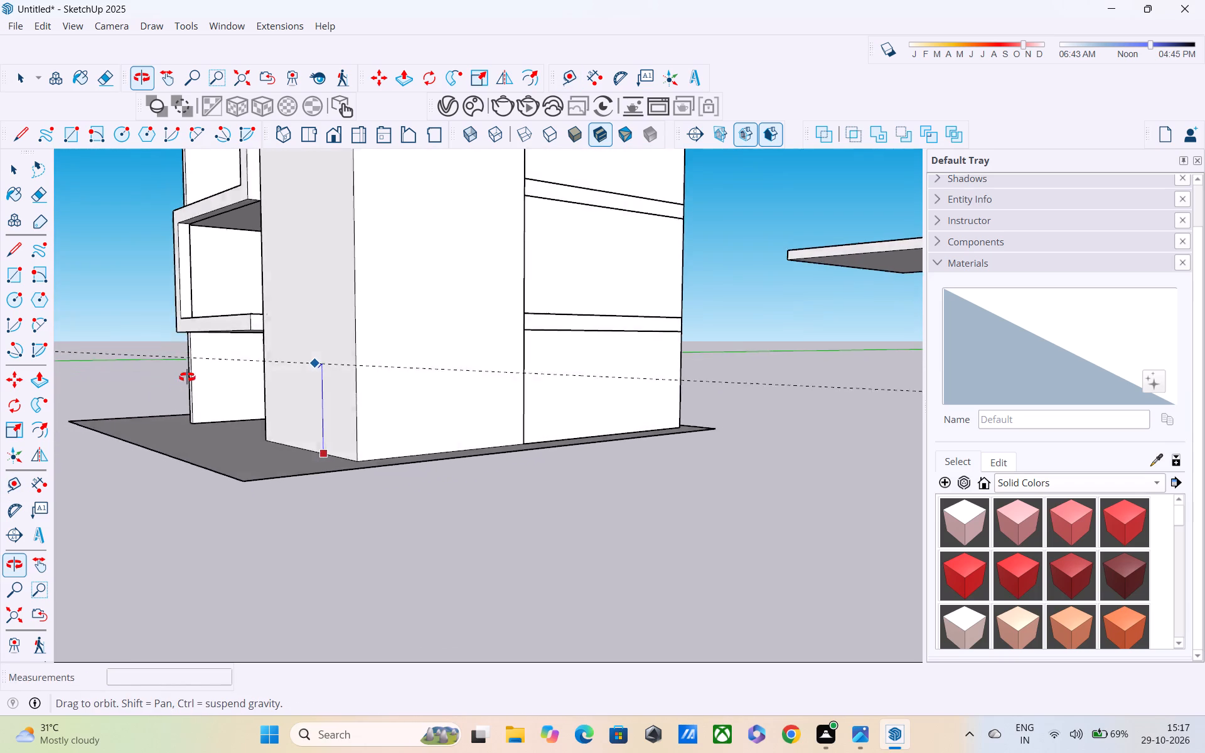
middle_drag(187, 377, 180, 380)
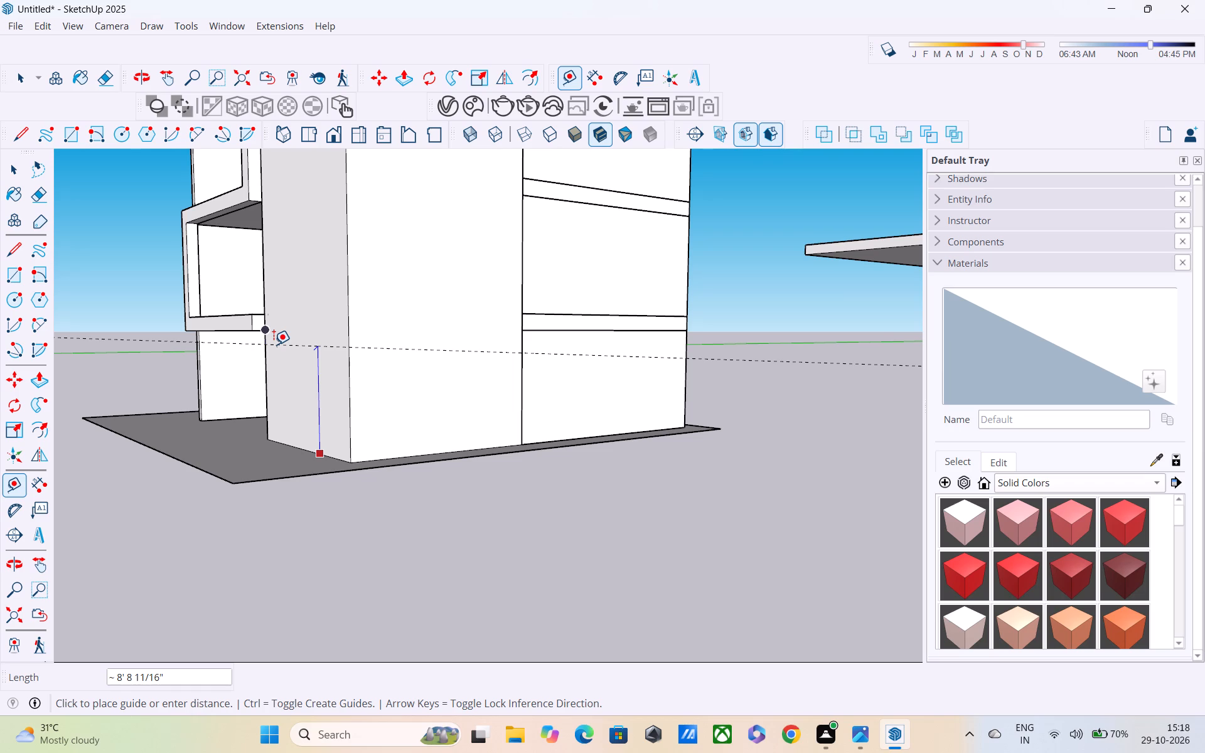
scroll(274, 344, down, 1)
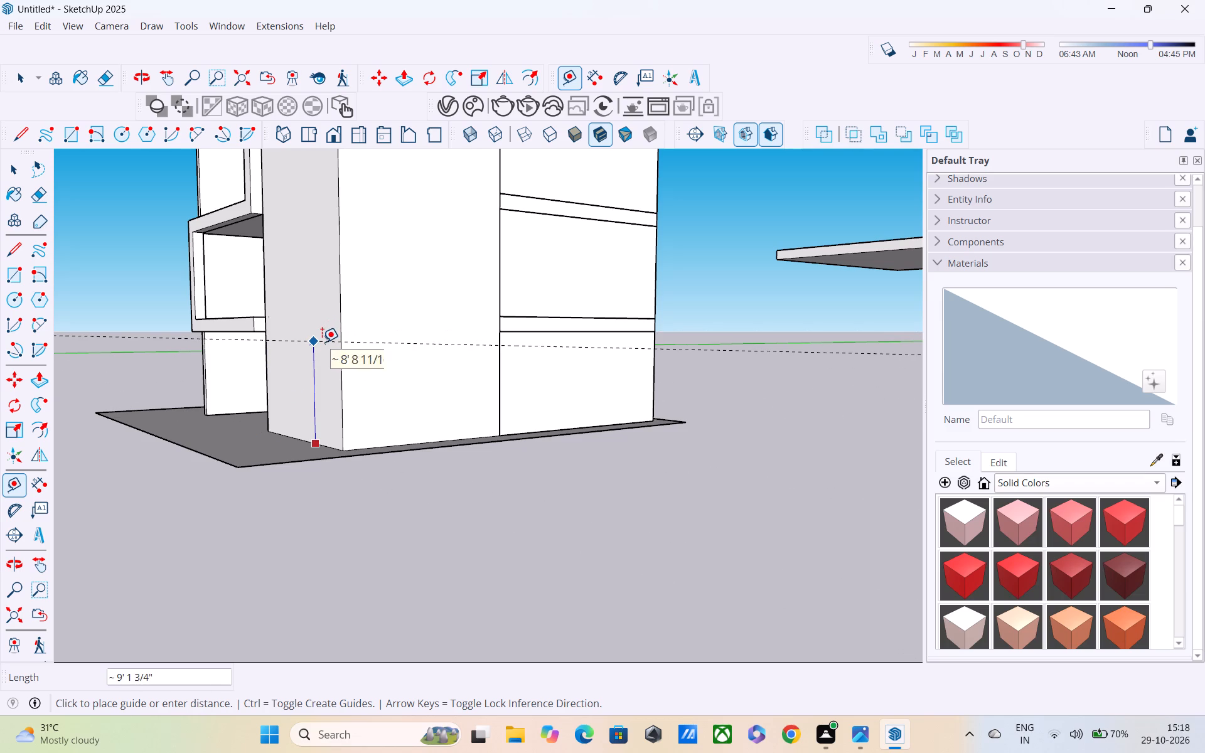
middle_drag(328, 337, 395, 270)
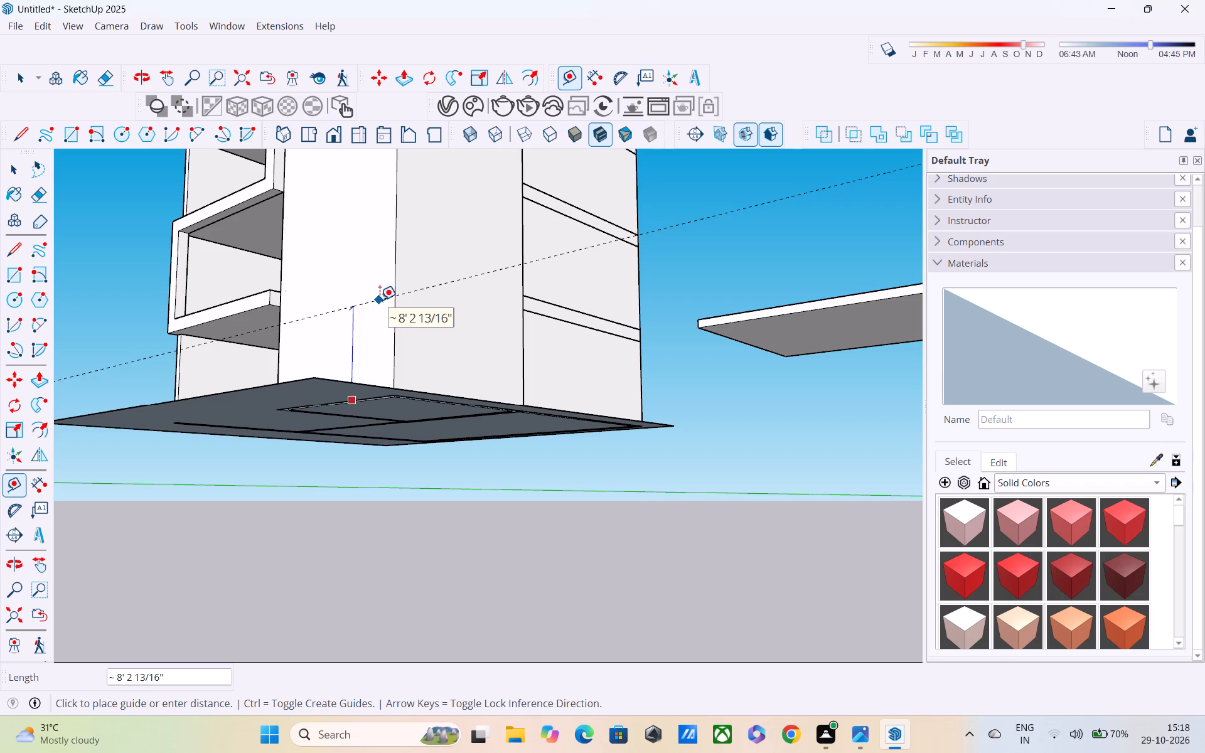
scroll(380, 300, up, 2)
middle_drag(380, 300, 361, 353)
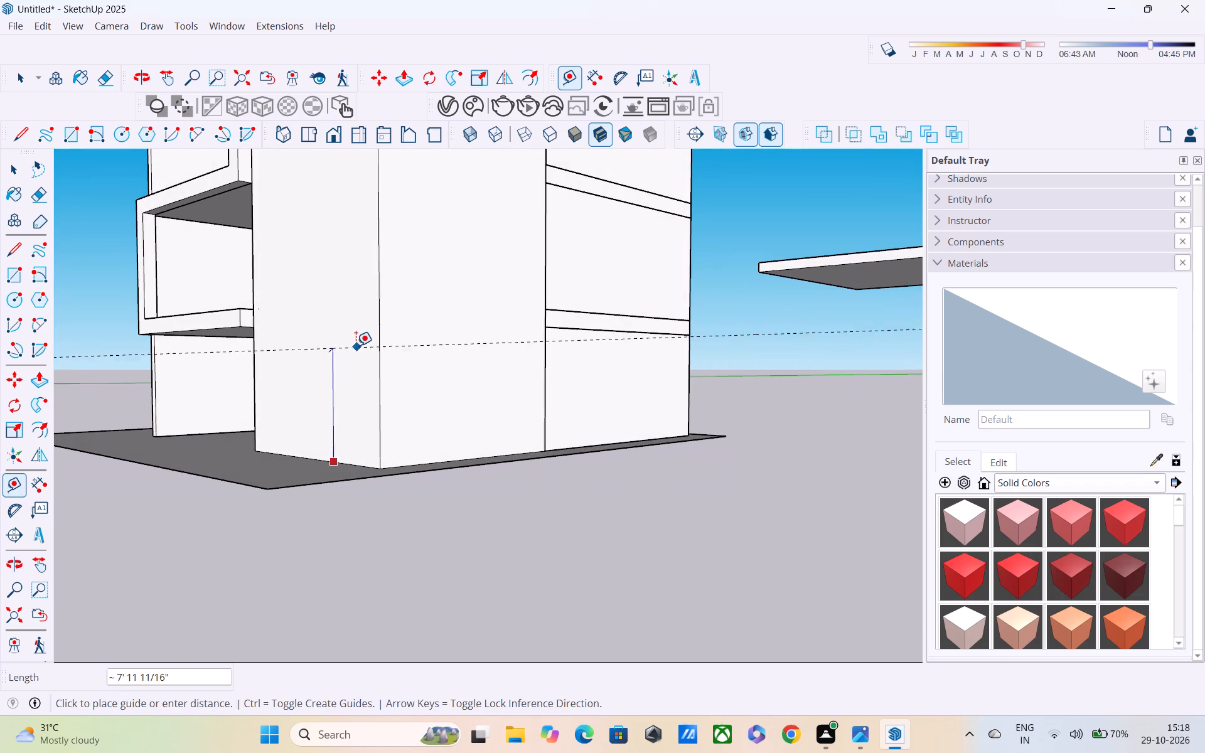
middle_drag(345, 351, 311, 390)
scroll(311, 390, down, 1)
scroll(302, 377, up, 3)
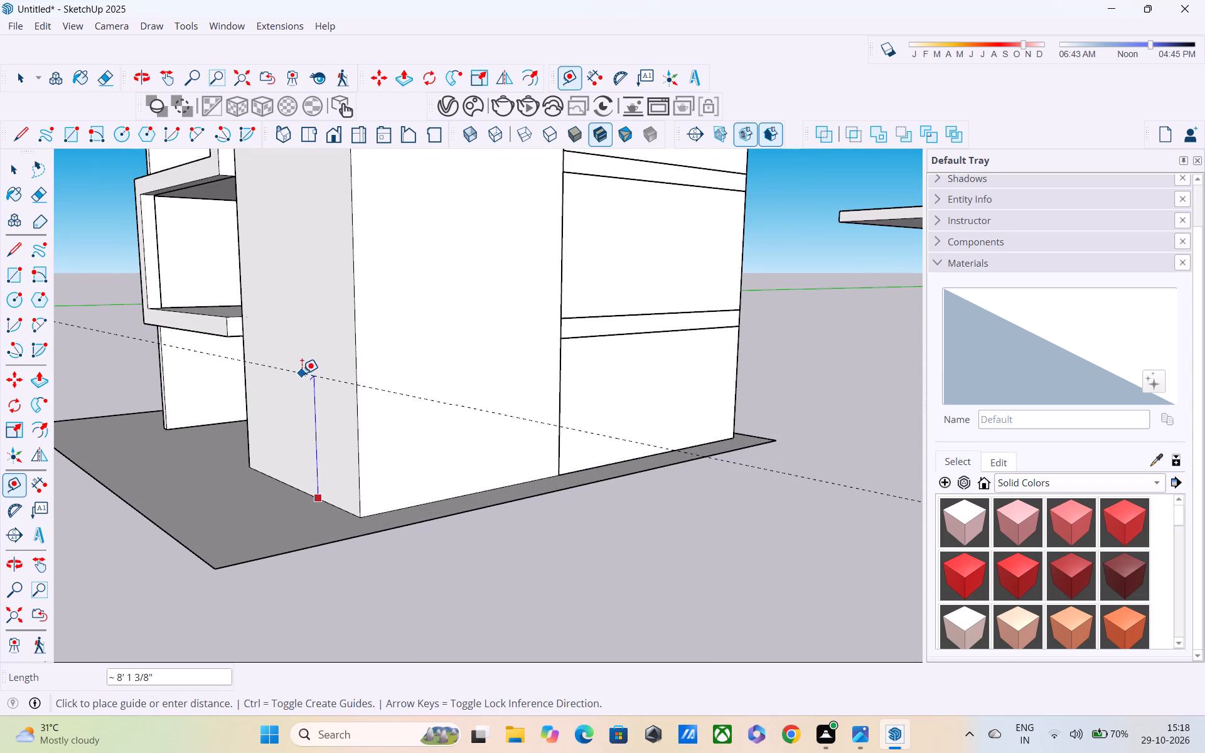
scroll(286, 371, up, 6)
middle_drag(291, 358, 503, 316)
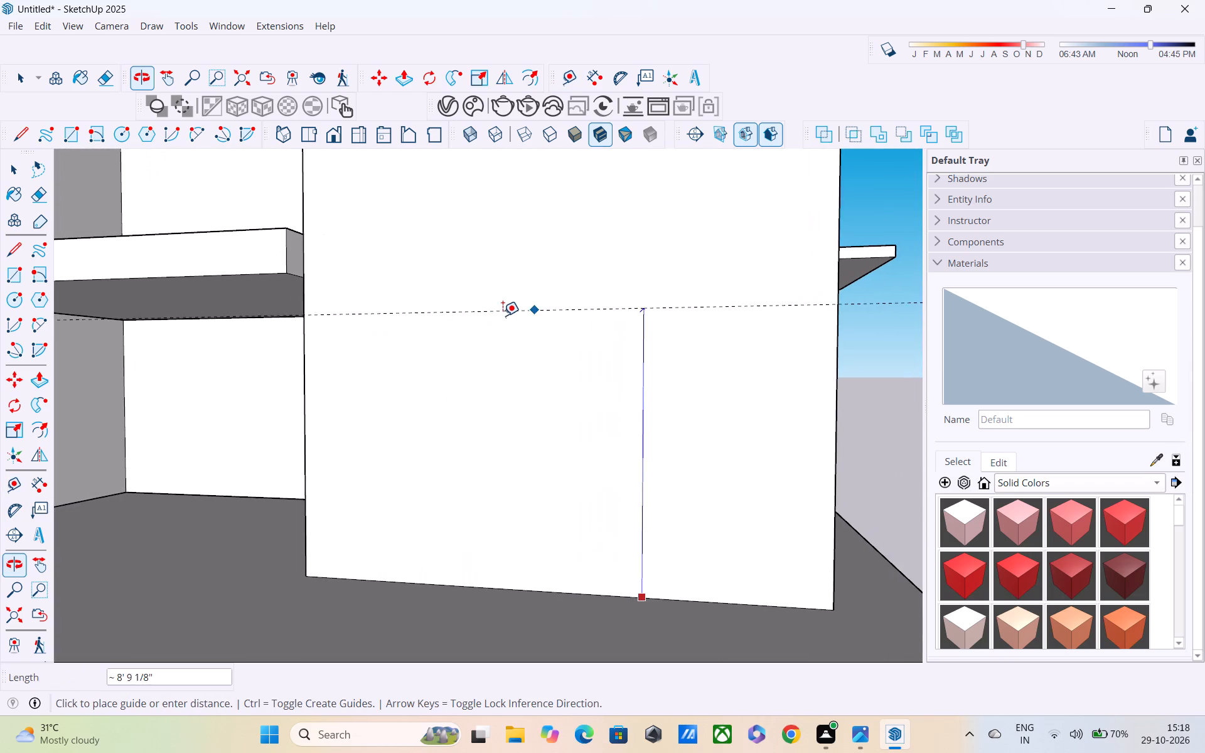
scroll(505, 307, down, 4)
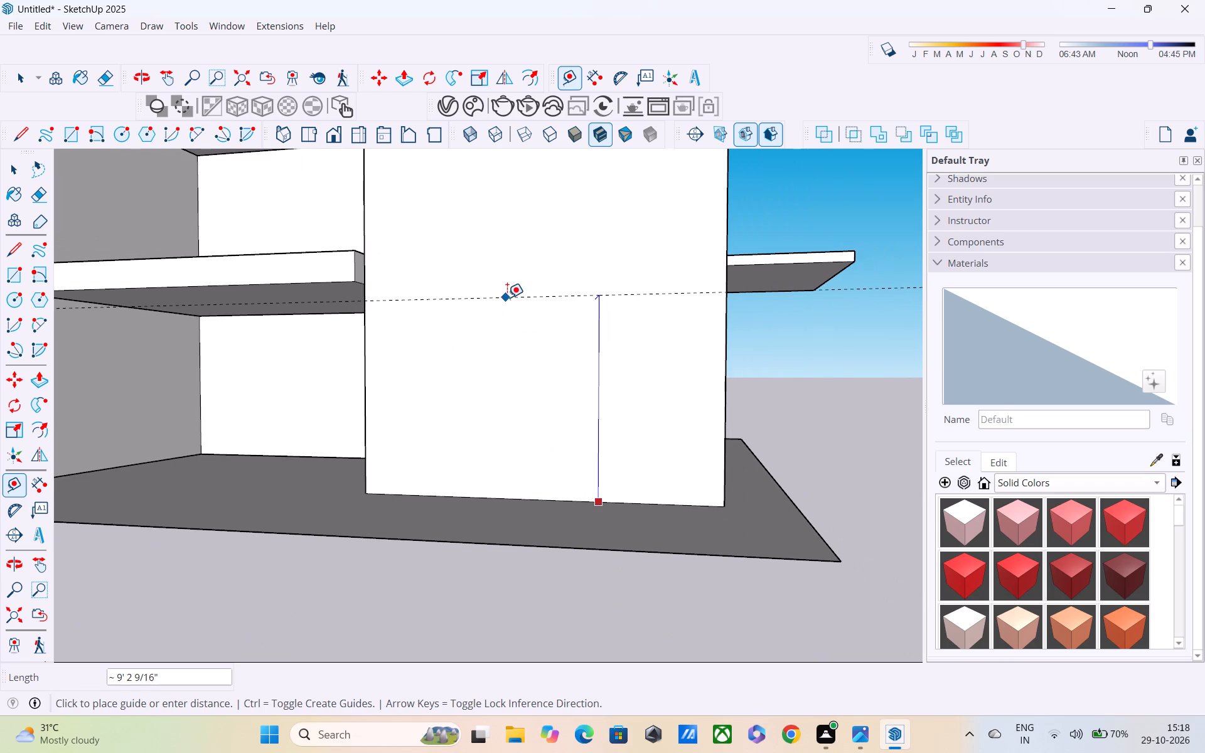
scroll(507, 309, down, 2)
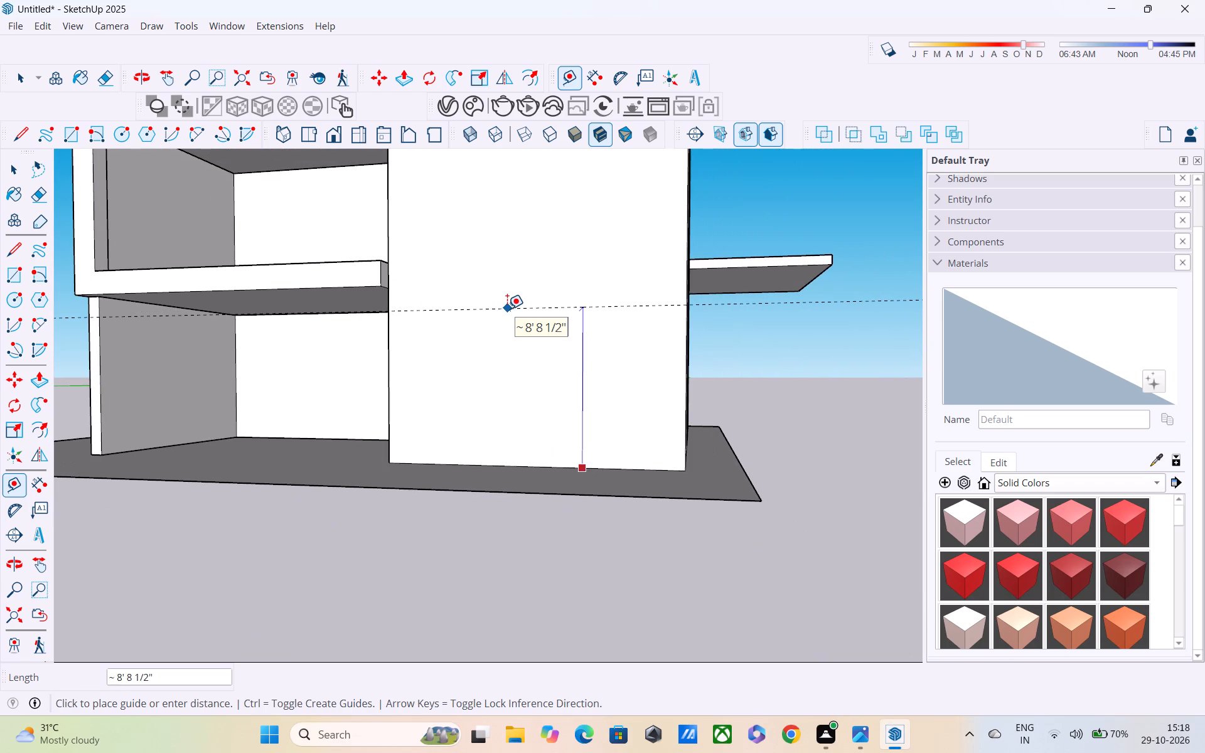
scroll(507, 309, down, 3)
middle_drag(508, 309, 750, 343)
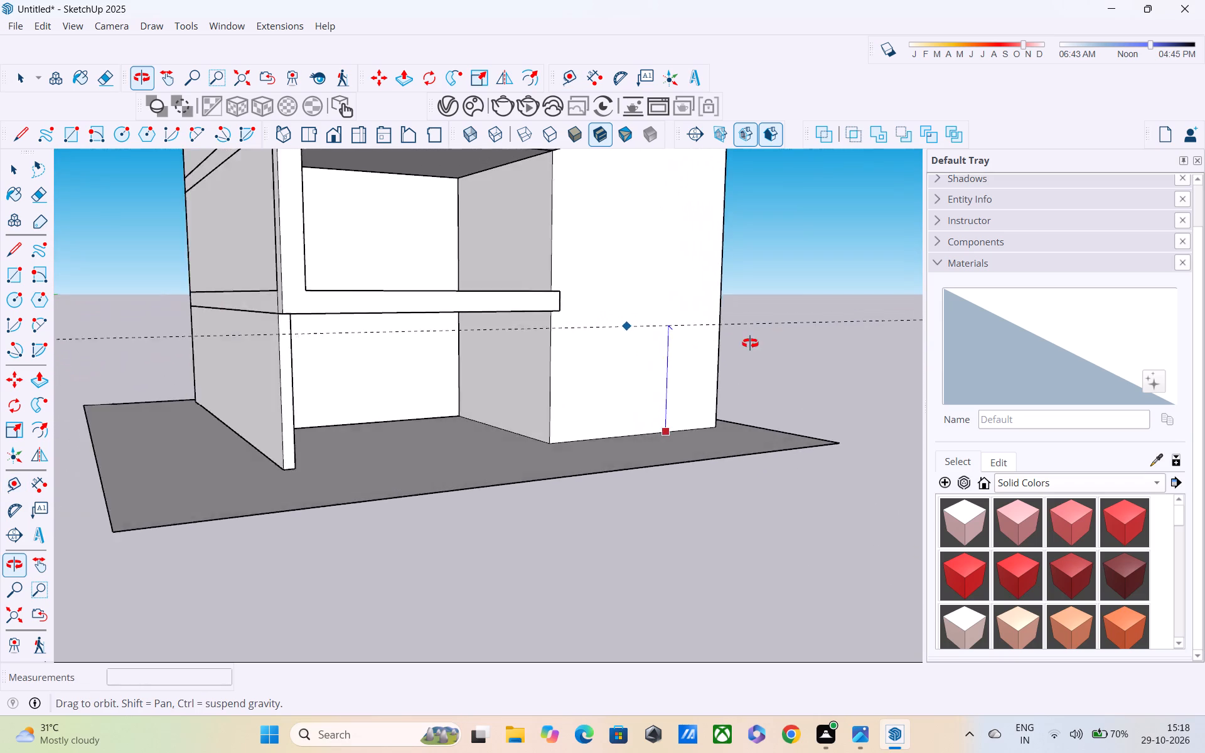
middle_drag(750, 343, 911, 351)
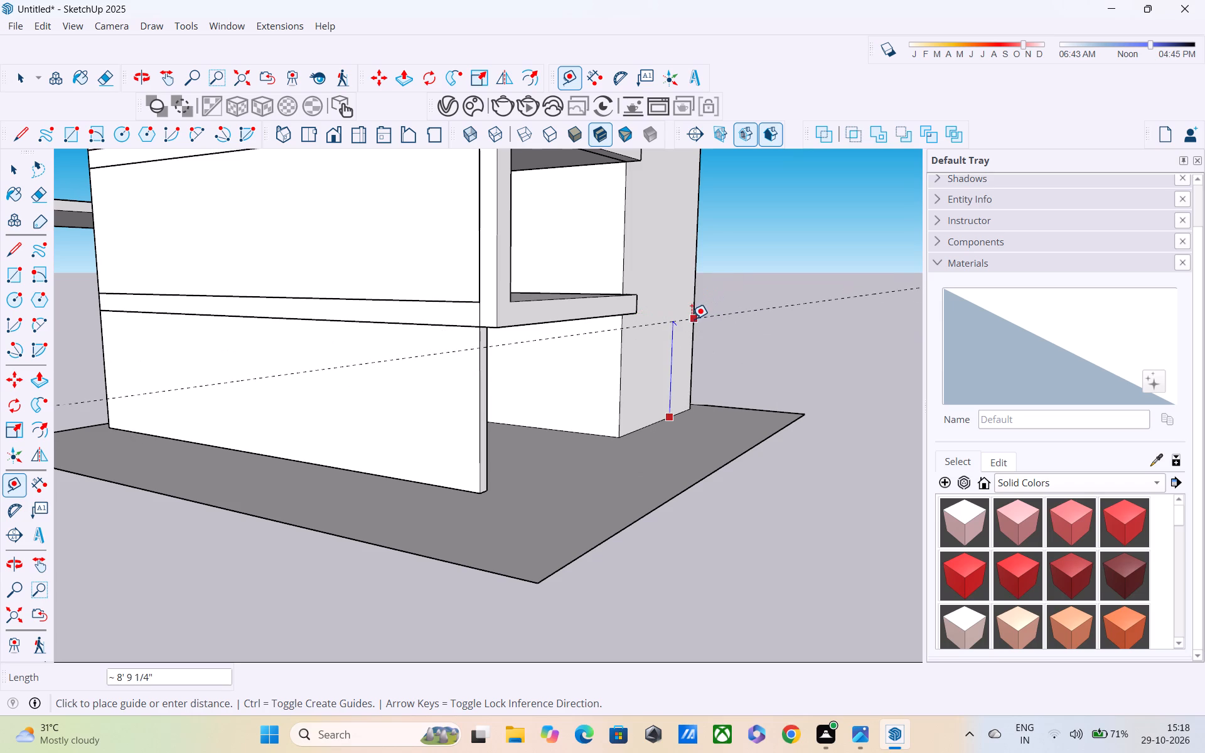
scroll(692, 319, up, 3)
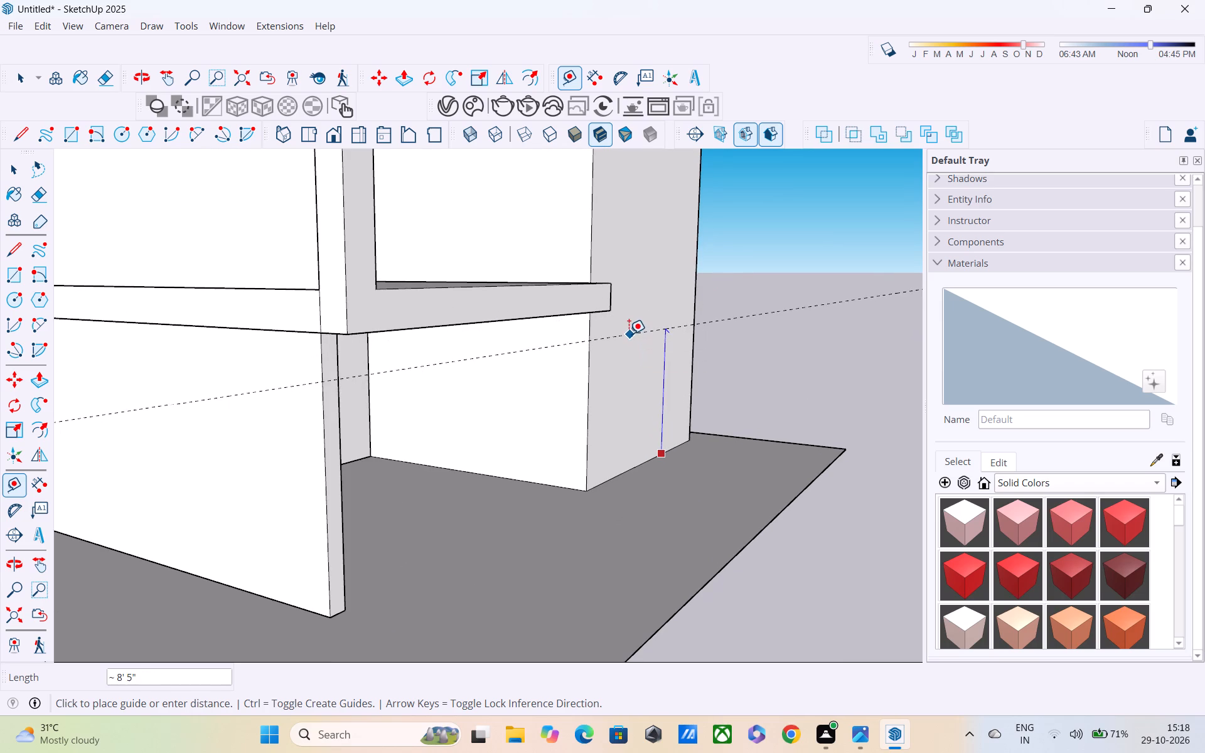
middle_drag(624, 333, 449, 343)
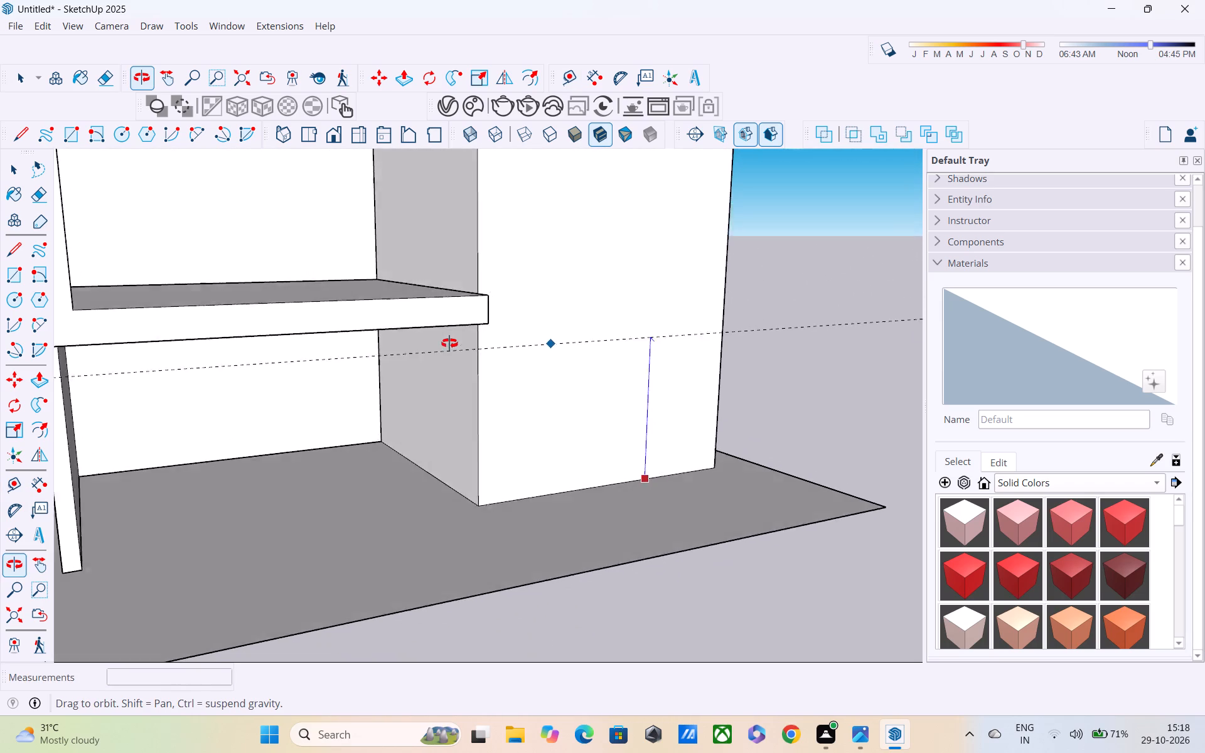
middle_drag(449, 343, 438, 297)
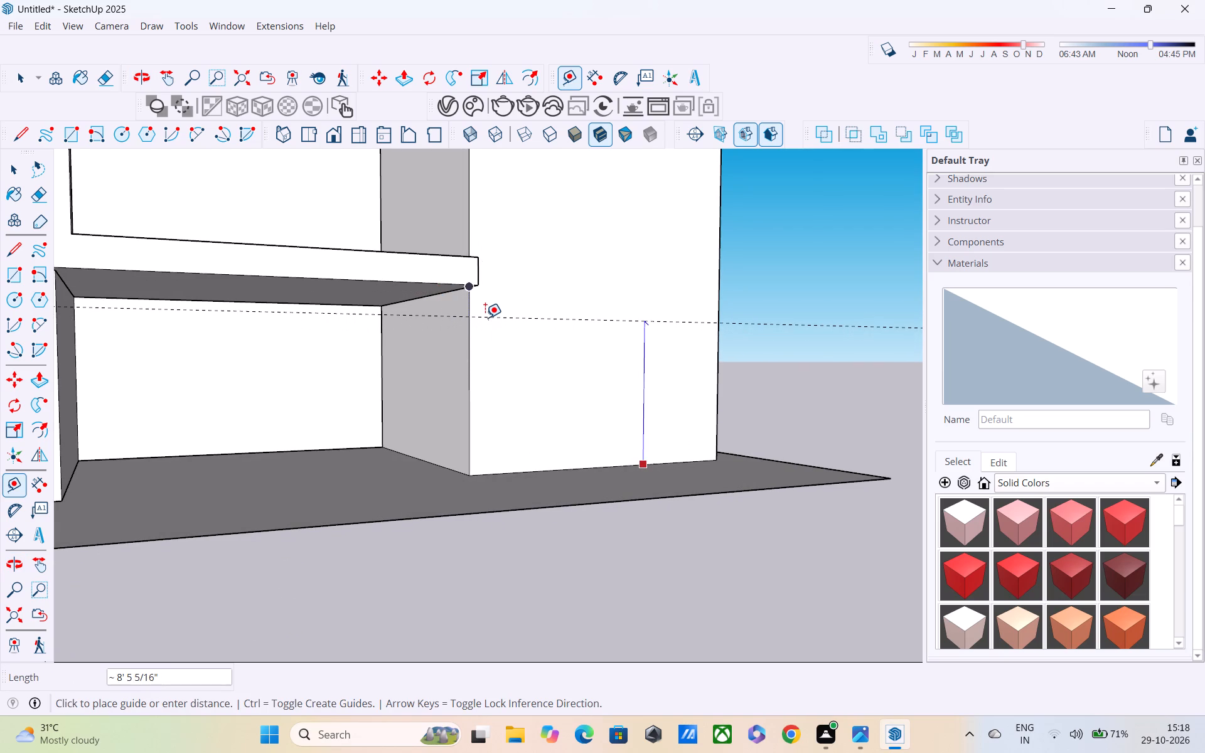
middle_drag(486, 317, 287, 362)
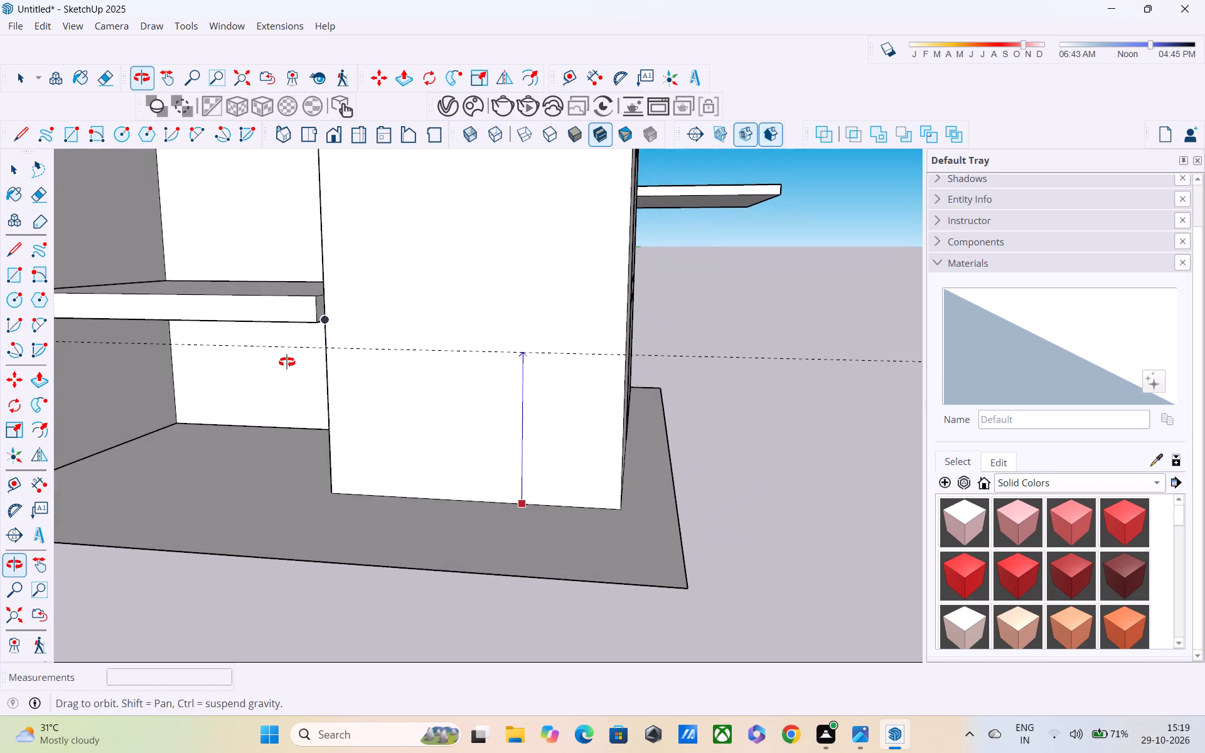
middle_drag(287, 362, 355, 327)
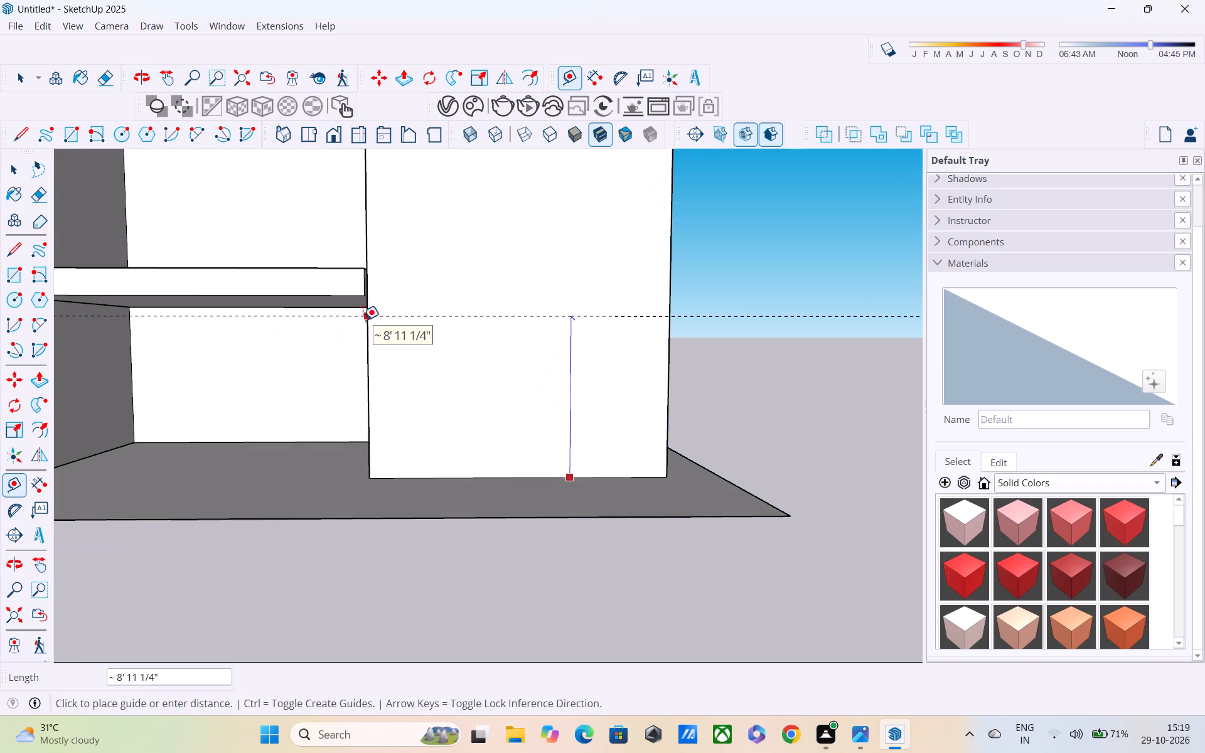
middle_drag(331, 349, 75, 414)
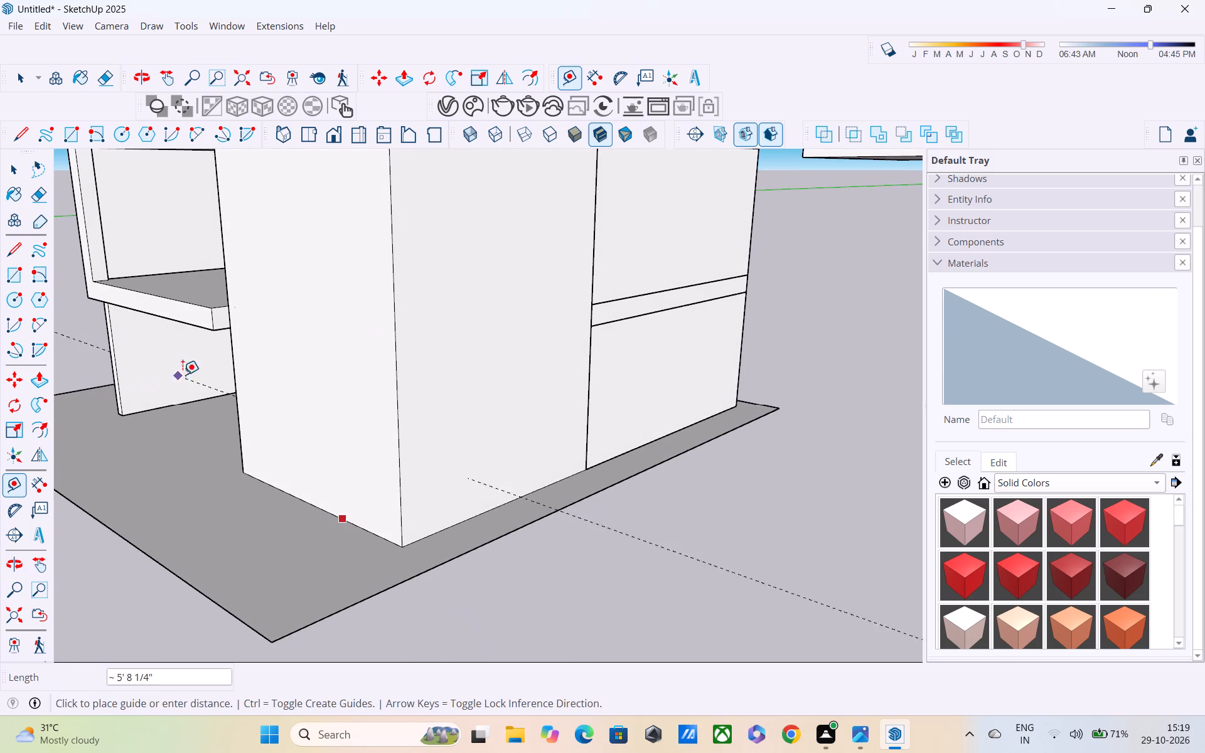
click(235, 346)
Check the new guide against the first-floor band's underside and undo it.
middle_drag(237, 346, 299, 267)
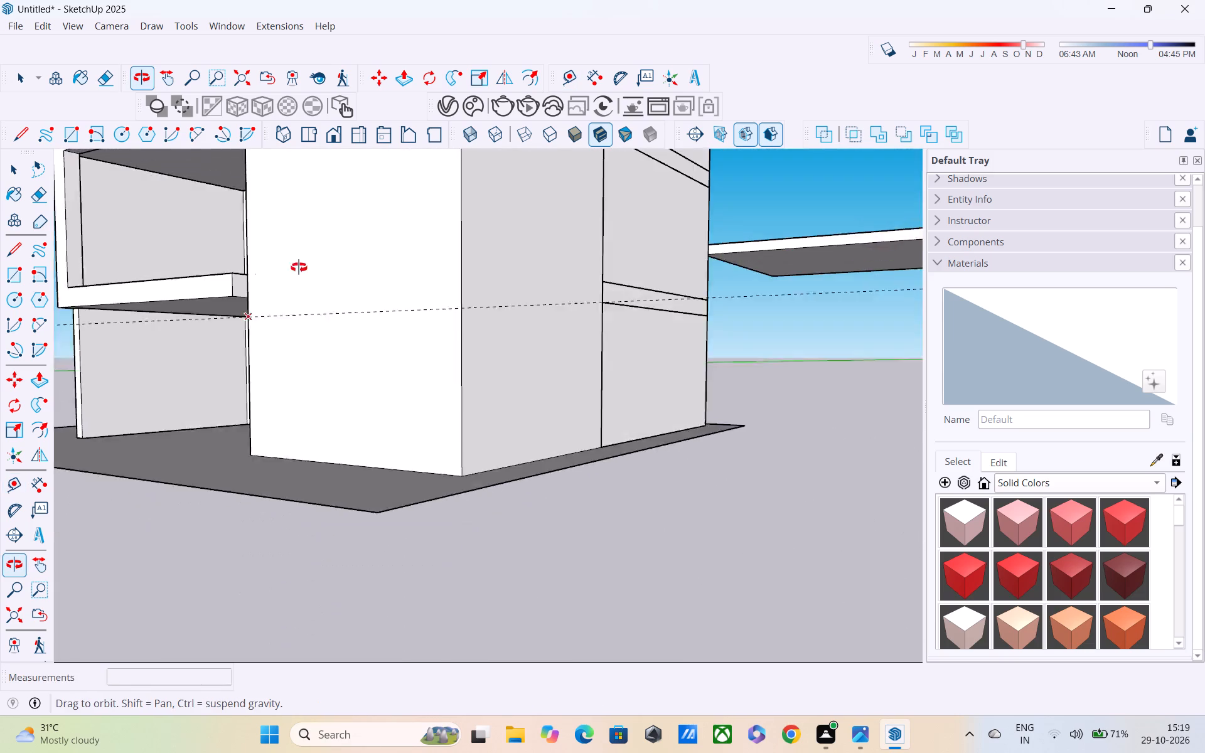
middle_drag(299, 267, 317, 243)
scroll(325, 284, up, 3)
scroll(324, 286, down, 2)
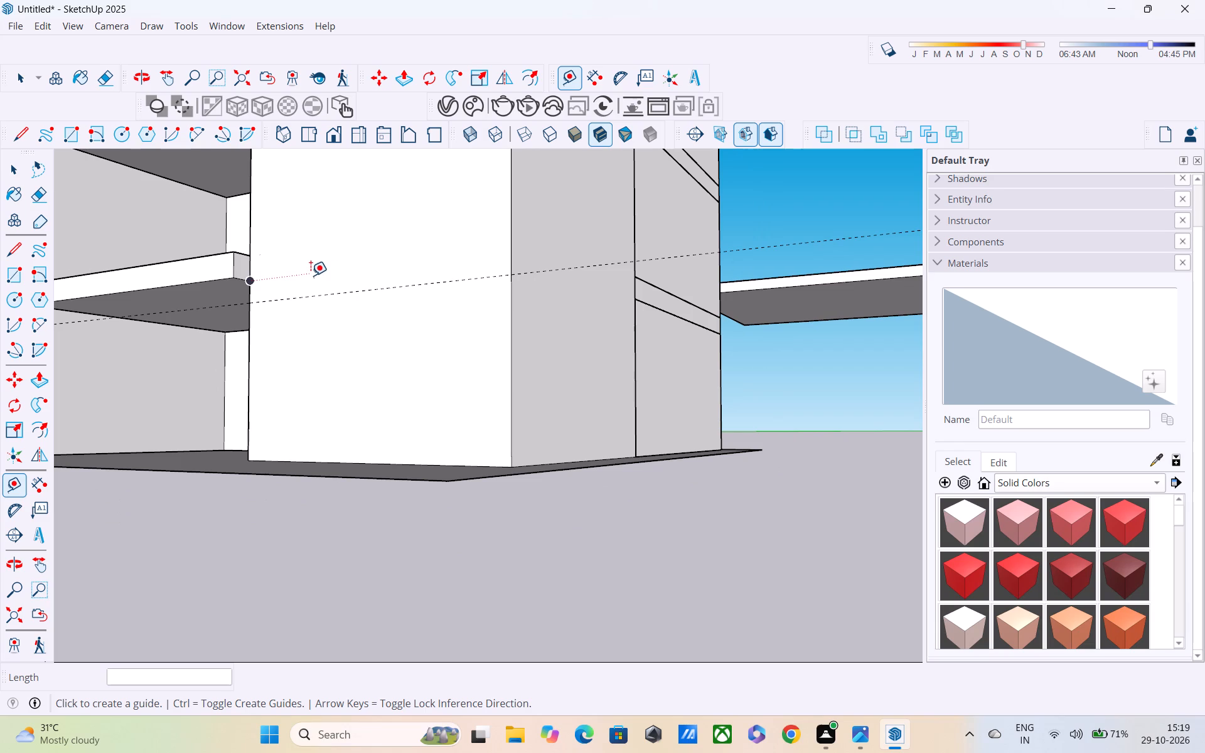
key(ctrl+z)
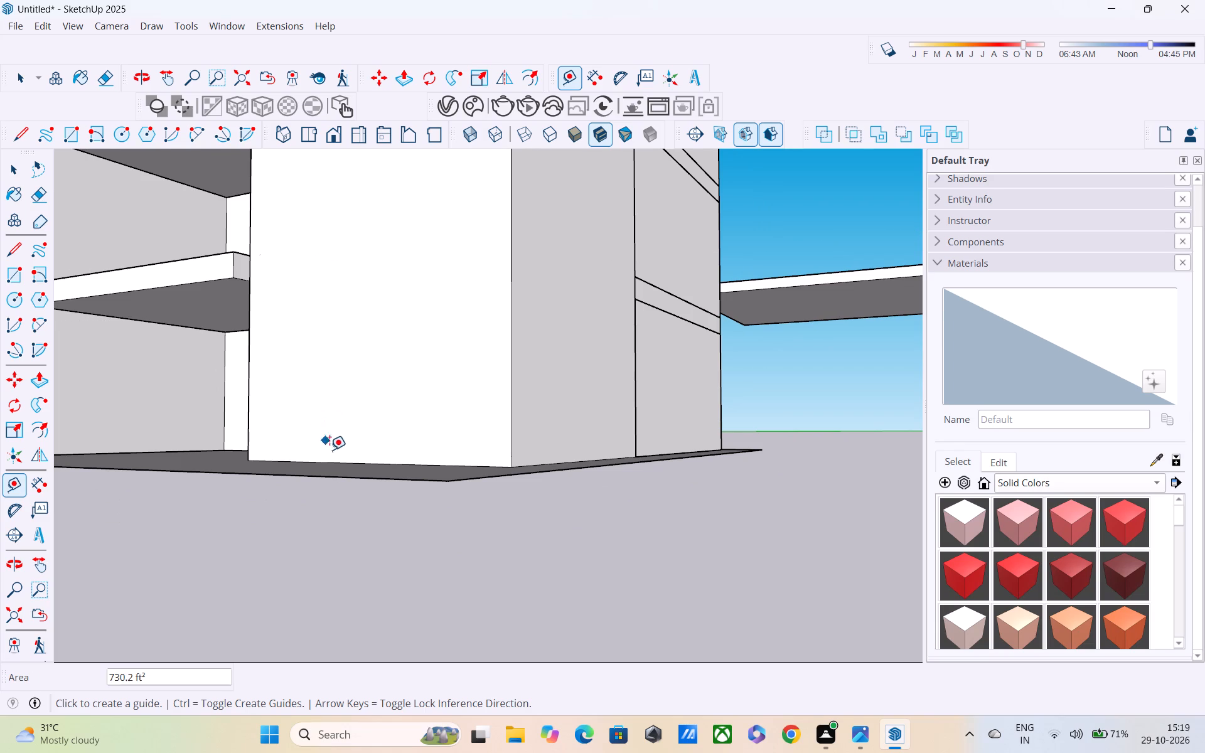
Place a guide across the tower face 9'8" above its base edge, just below the first-floor band.
middle_drag(311, 501, 295, 599)
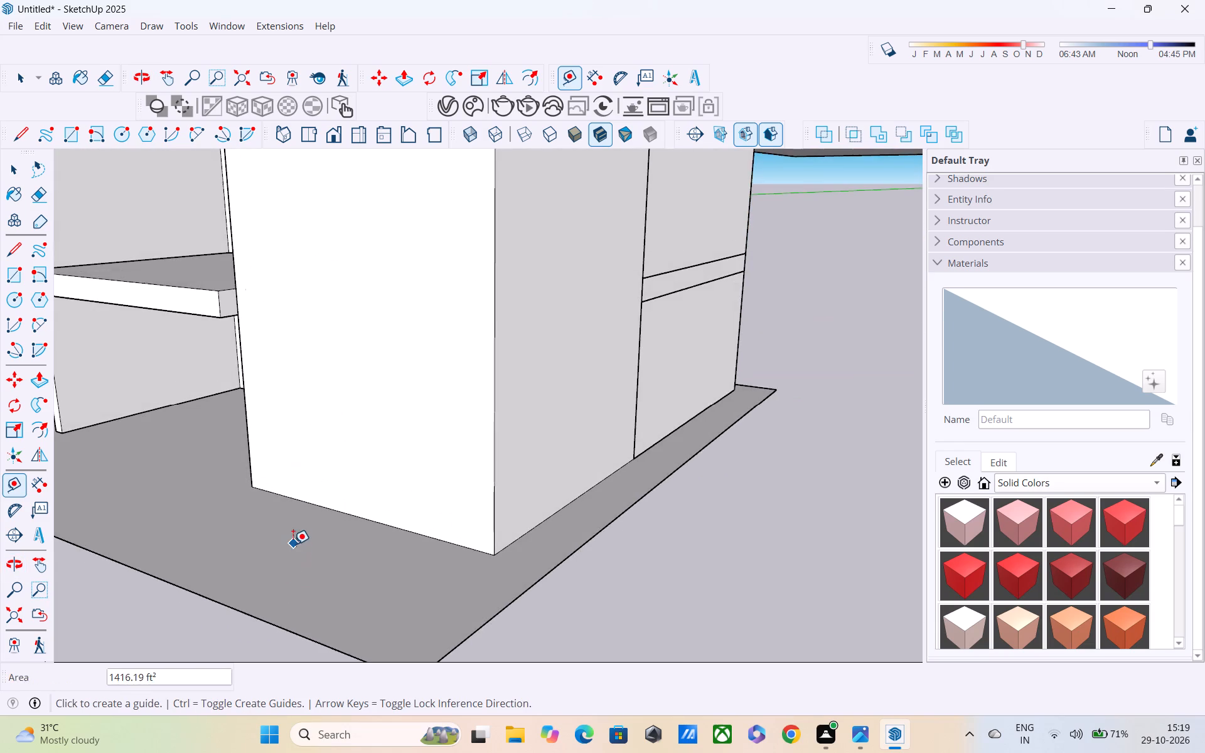
scroll(293, 542, up, 3)
click(311, 491)
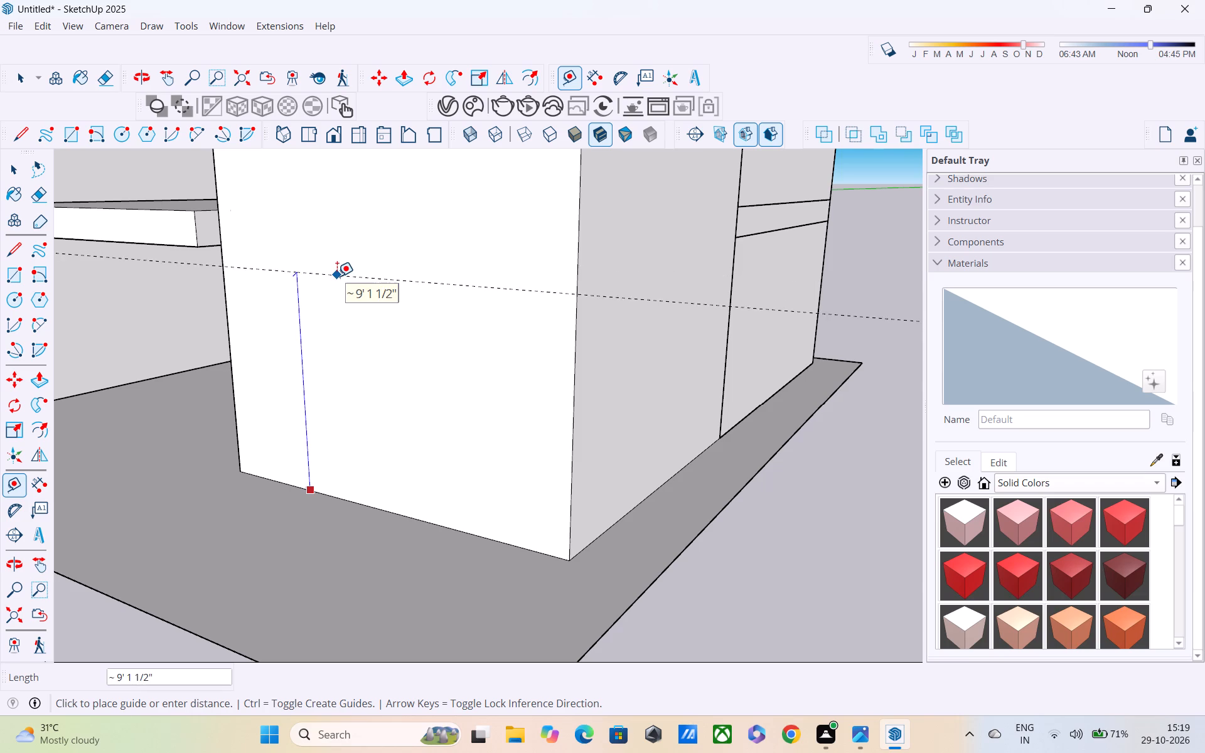
scroll(337, 276, up, 4)
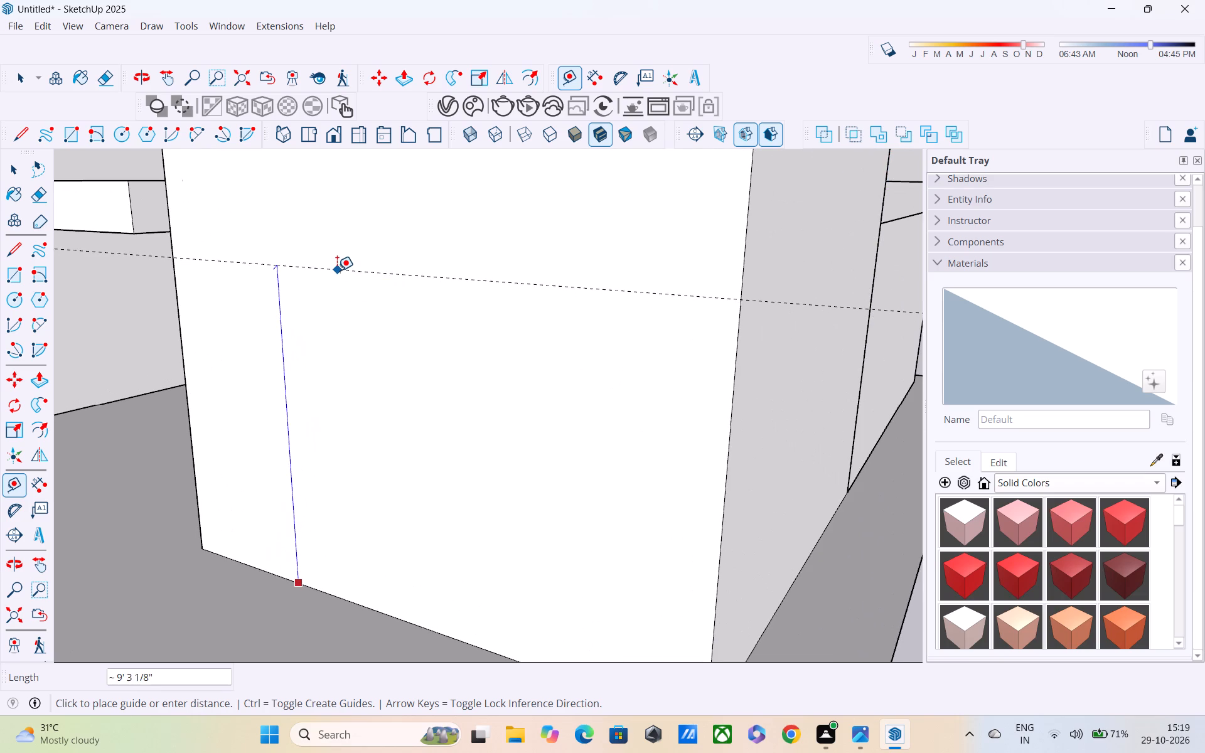
middle_drag(337, 270, 348, 322)
scroll(348, 317, up, 2)
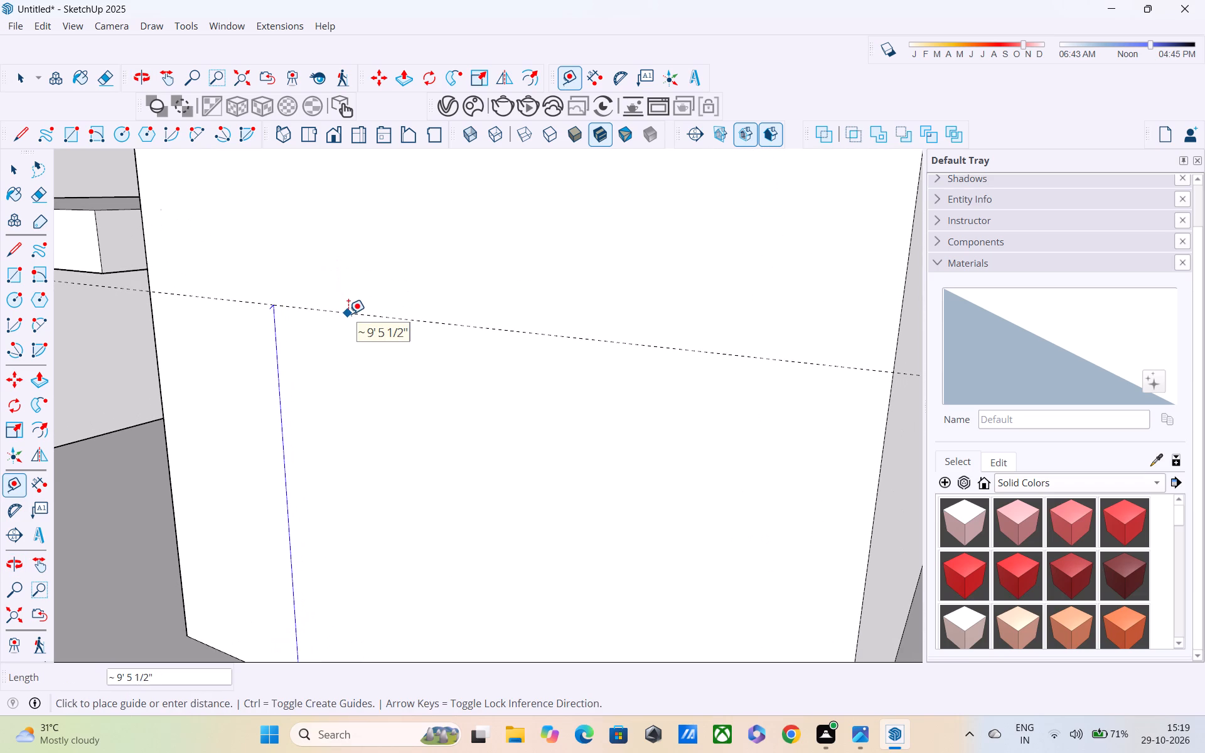
middle_drag(348, 314, 382, 268)
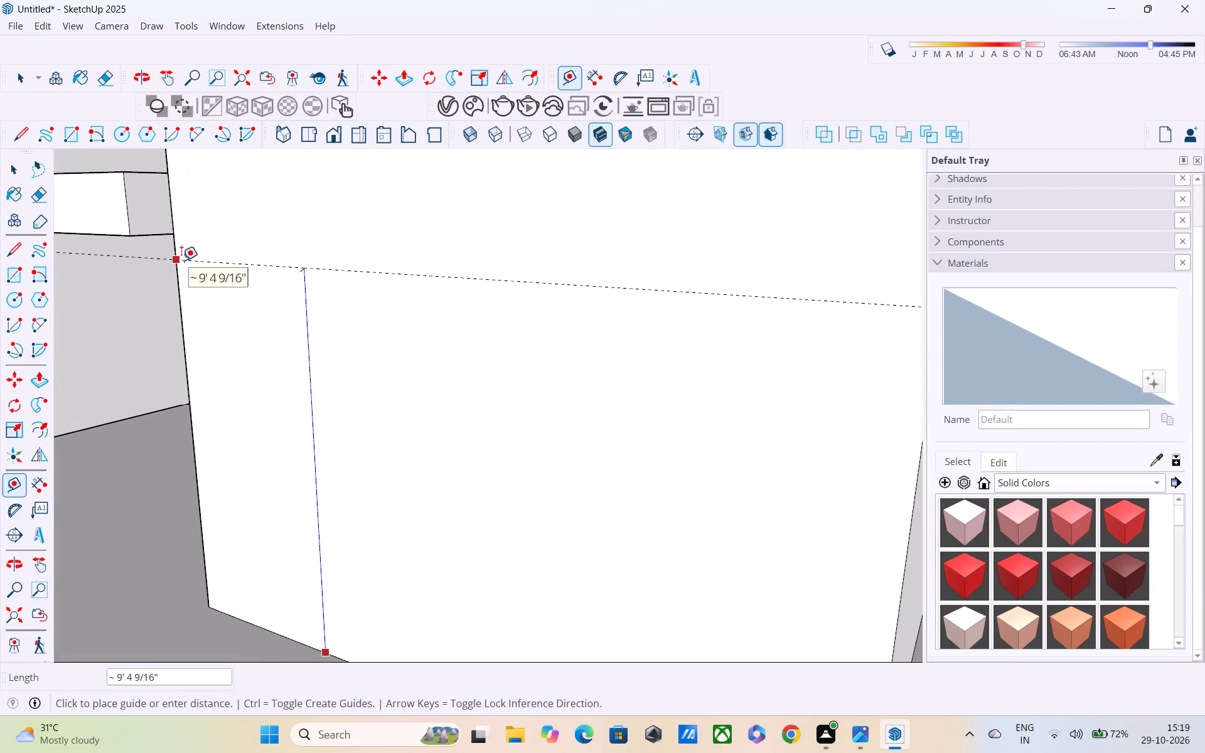
key(9)
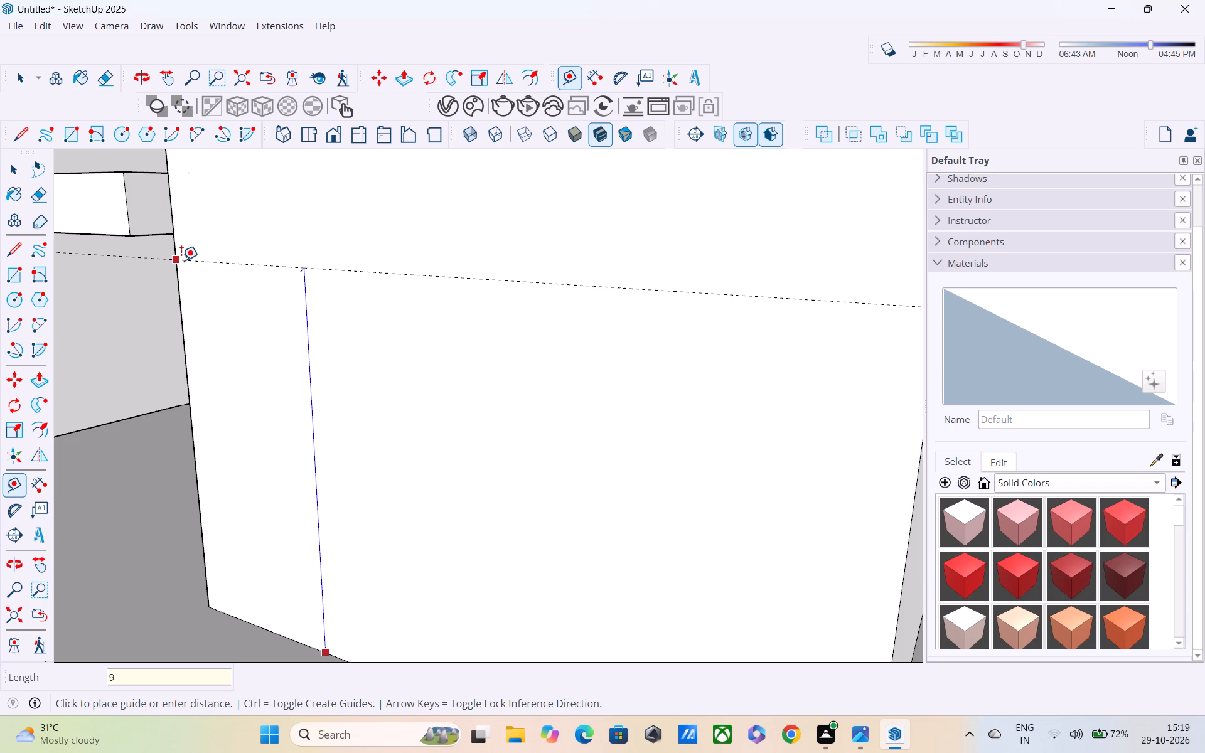
key(apostrophe)
text(8")
key(Return)
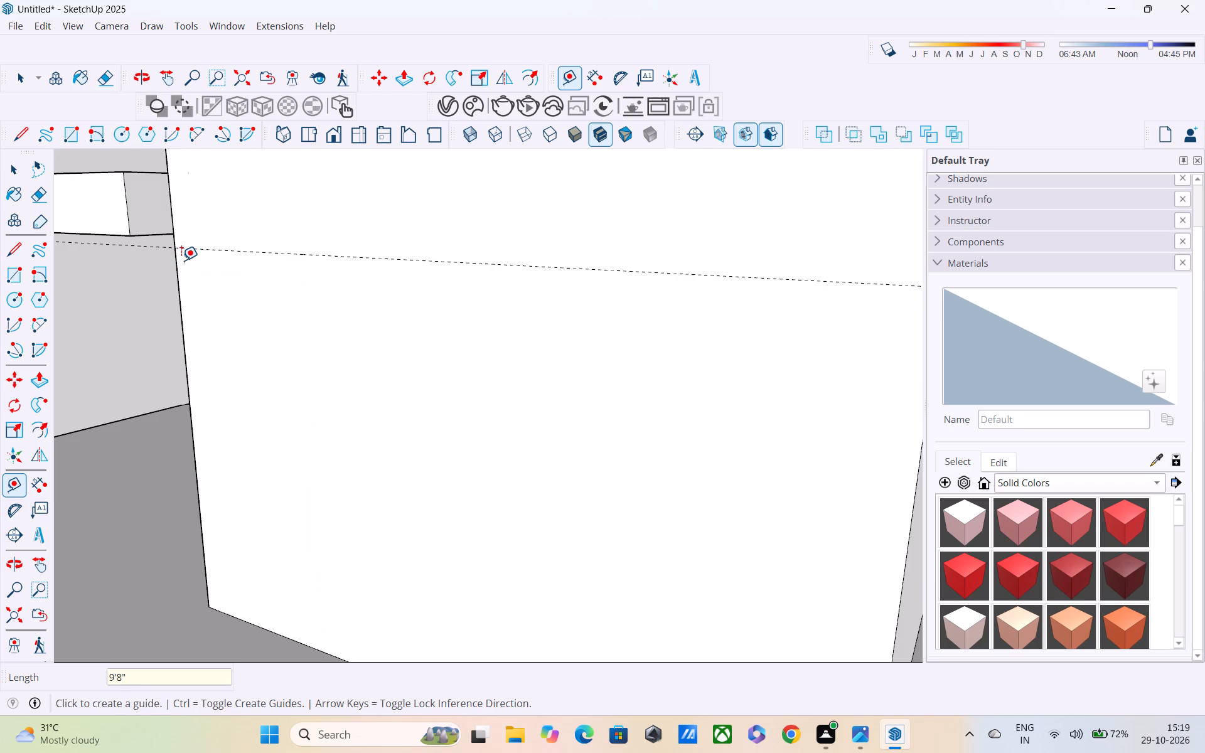
scroll(200, 274, down, 2)
middle_drag(256, 308, 260, 349)
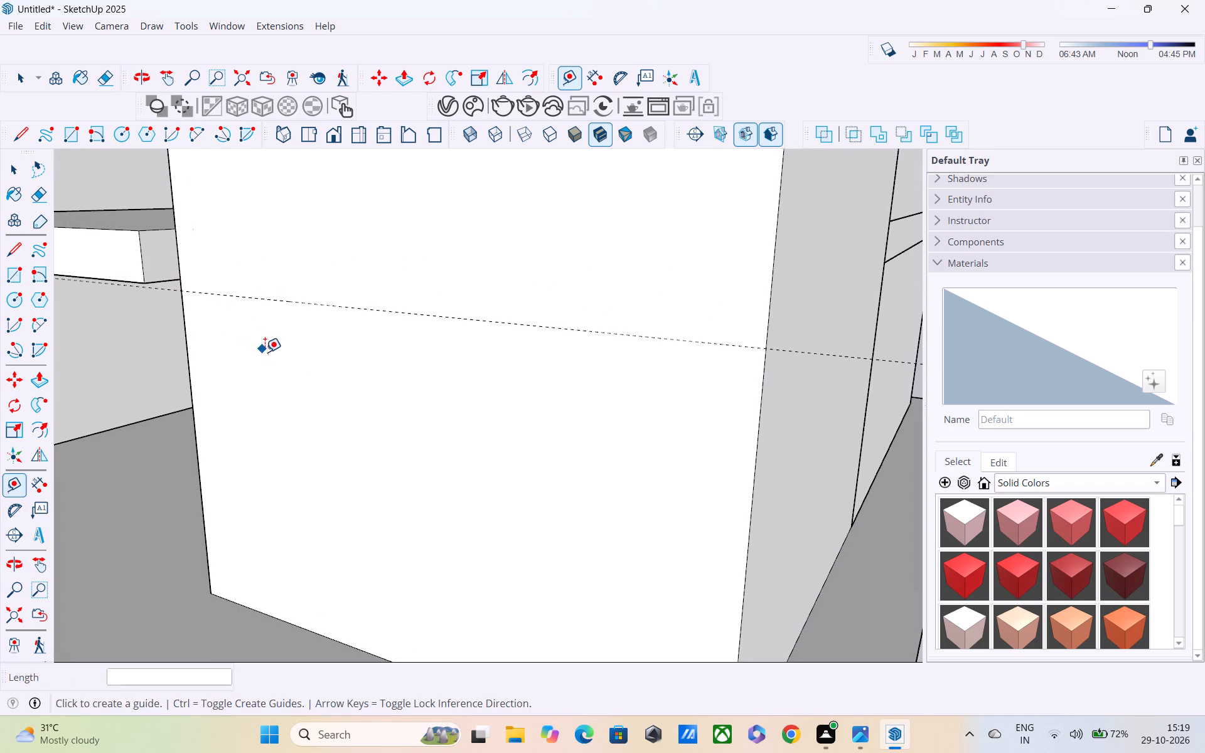
Place a vertical guide on the tower face, 1.5' in from its edge beside the open floors.
middle_drag(289, 362, 342, 292)
scroll(350, 291, down, 2)
middle_drag(352, 292, 324, 275)
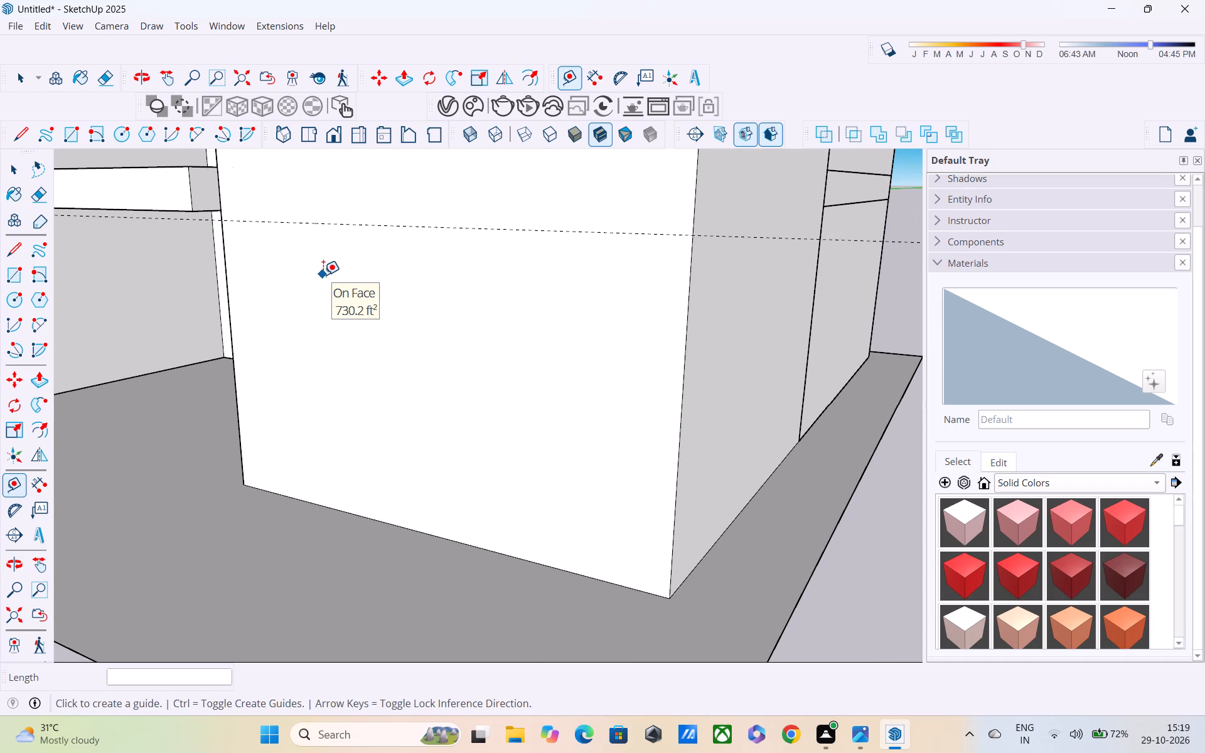
middle_drag(294, 243, 519, 184)
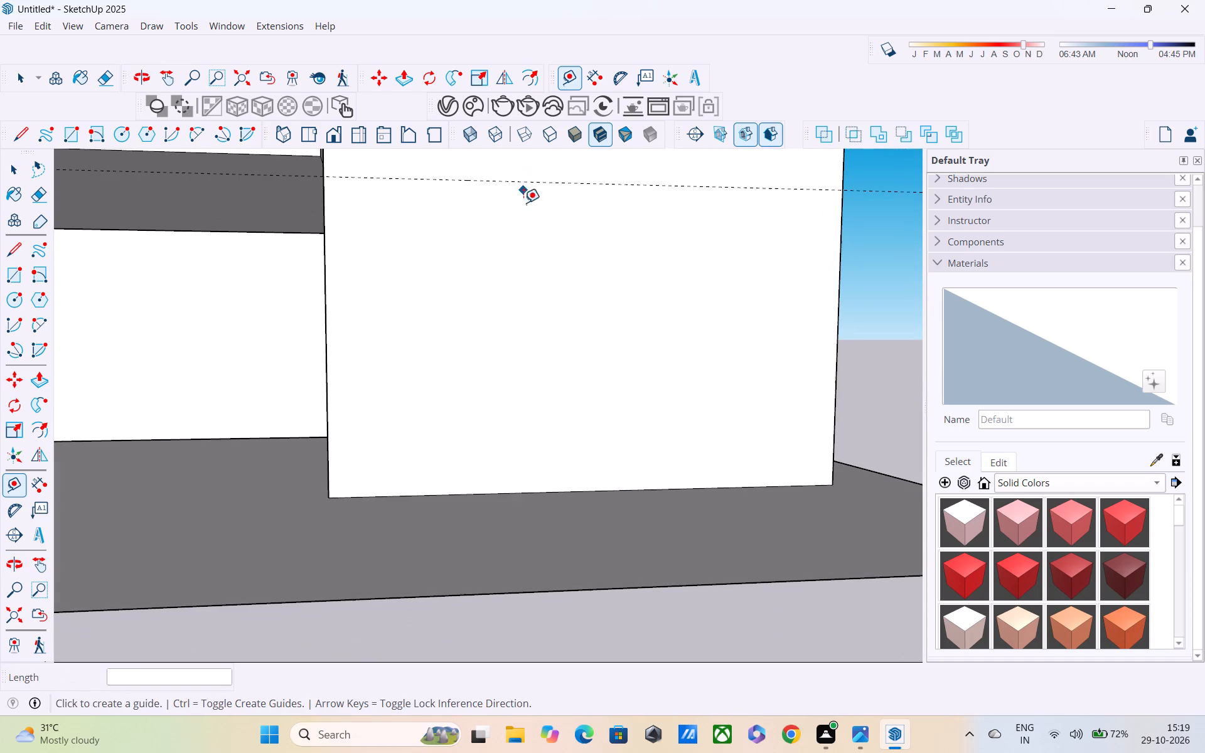
click(324, 208)
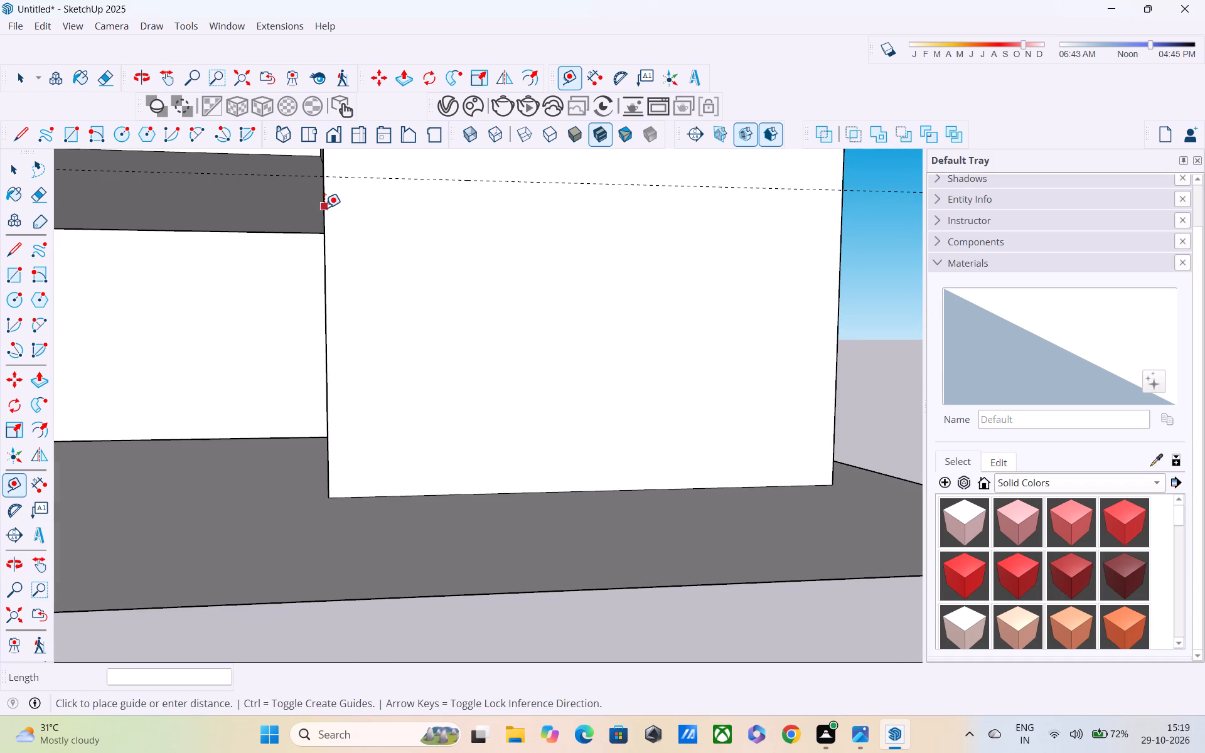
middle_drag(372, 234, 378, 257)
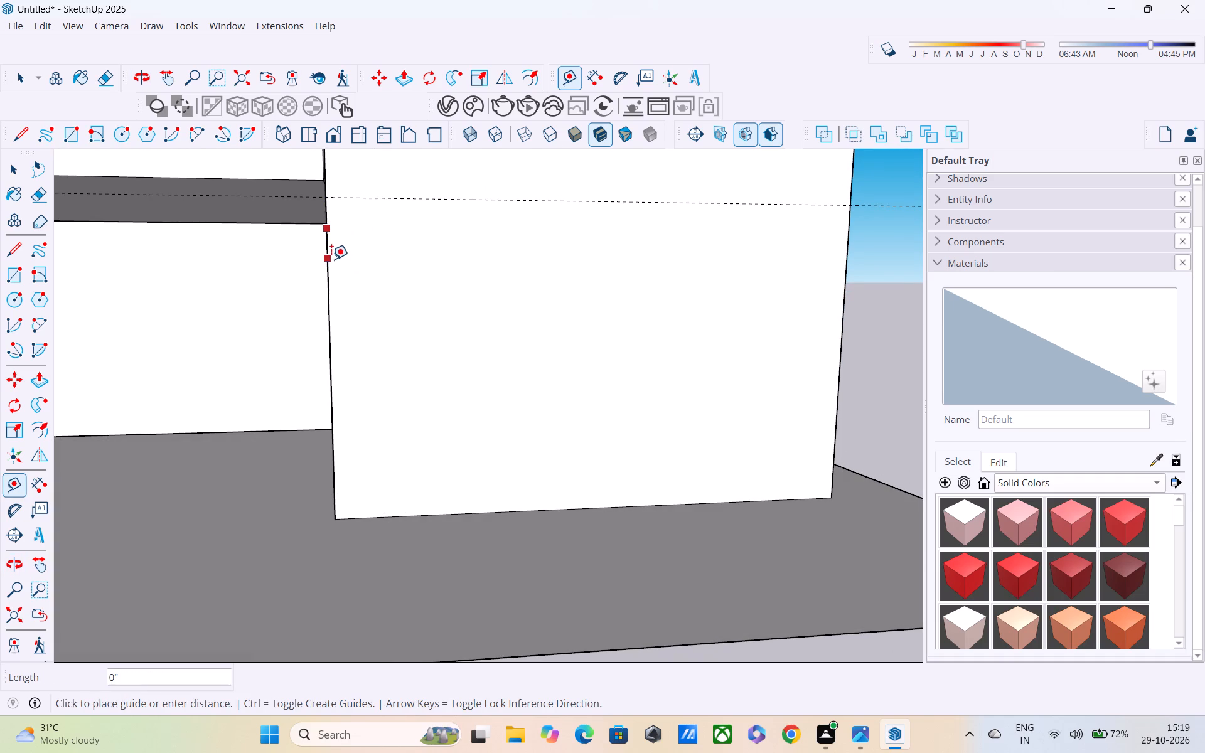
click(331, 259)
click(329, 251)
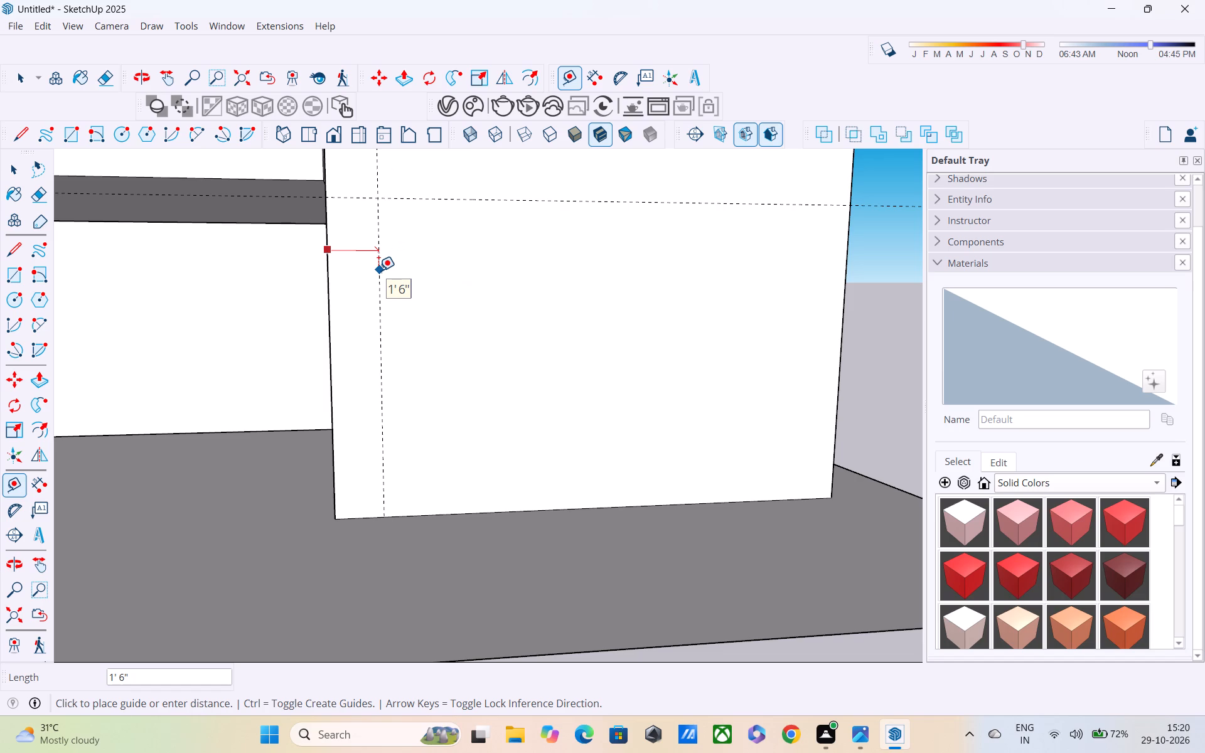
text(1.4)
key(BackSpace)
text(5')
key(Return)
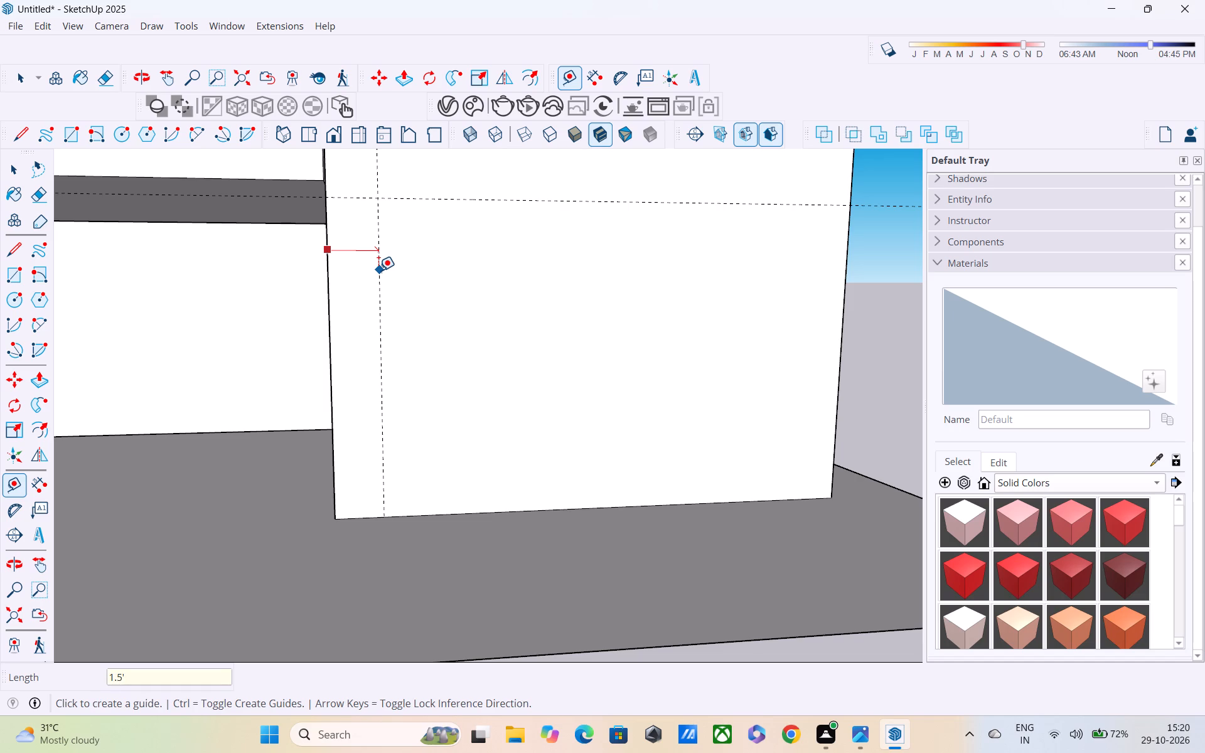
Place a horizontal guide on the tower face, 1.5' above its base edge.
scroll(378, 270, down, 2)
shift+middle_drag(378, 264, 378, 261)
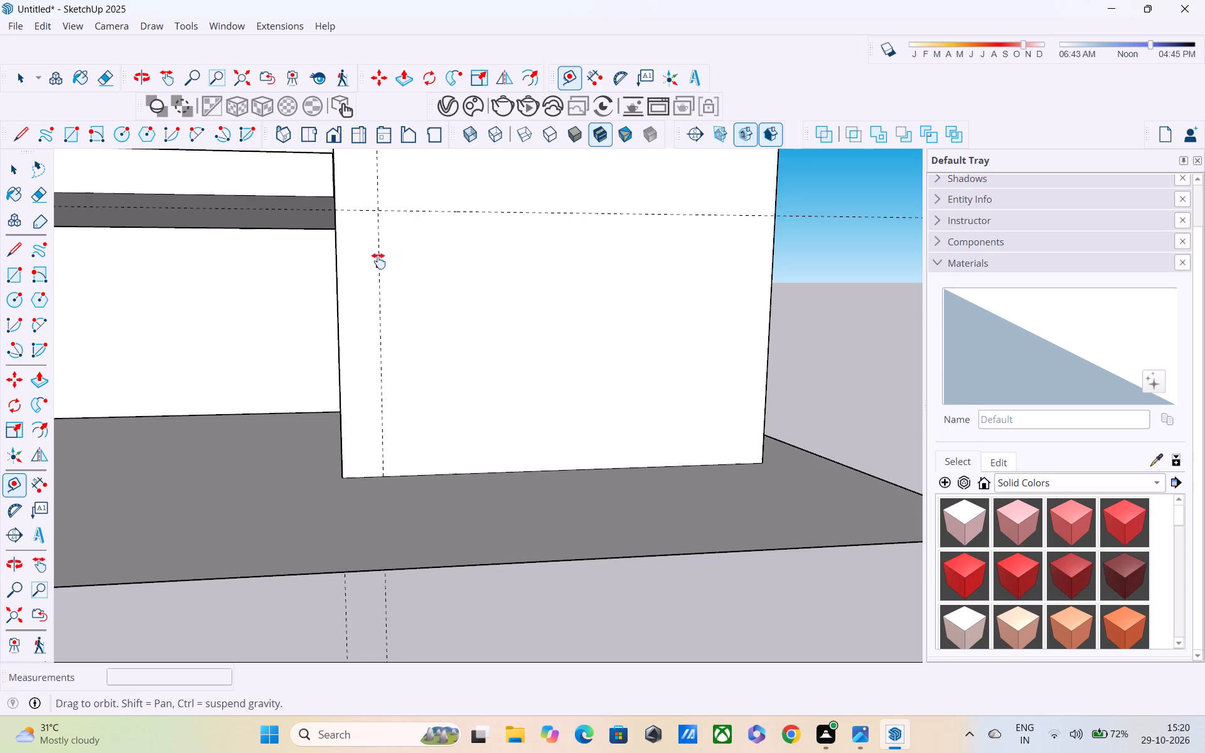
shift+middle_drag(378, 261, 373, 209)
middle_drag(474, 400, 373, 449)
scroll(377, 450, up, 3)
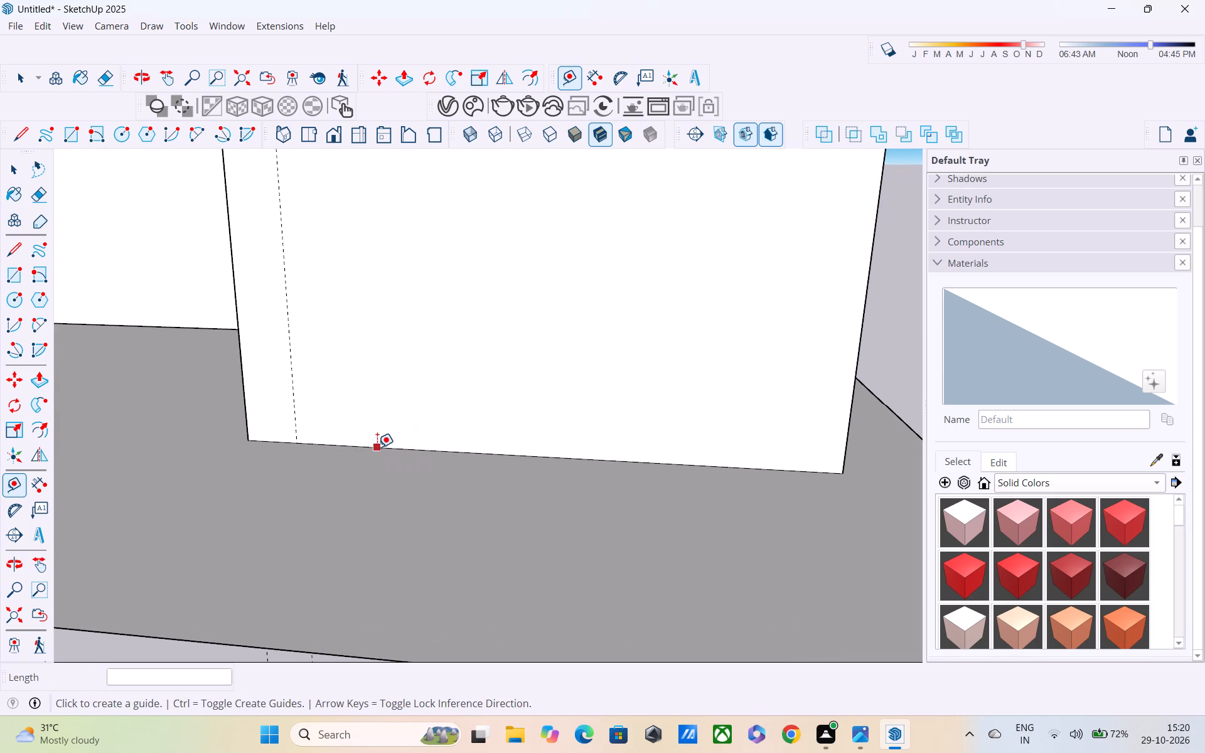
click(377, 447)
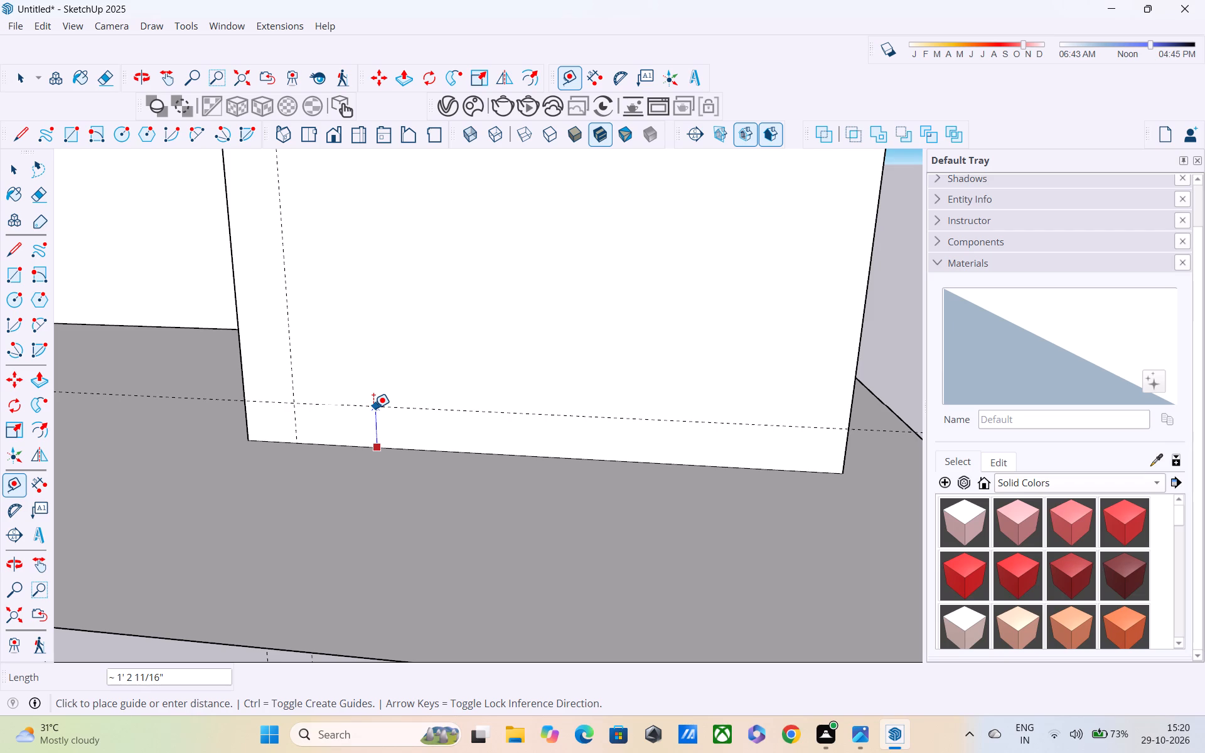
text(1.5')
key(Return)
Place a vertical guide on the tower face, 1.5' in from its outer edge, away from the open floors.
scroll(373, 408, down, 3)
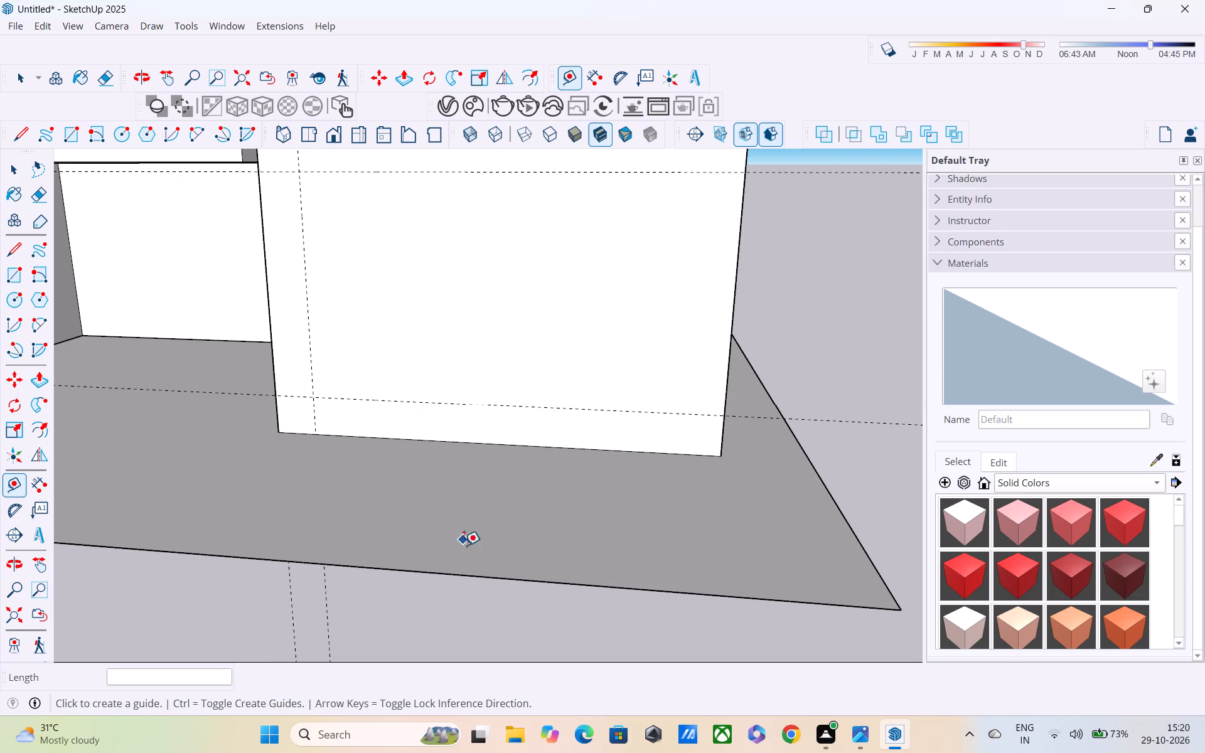
middle_drag(473, 528, 490, 614)
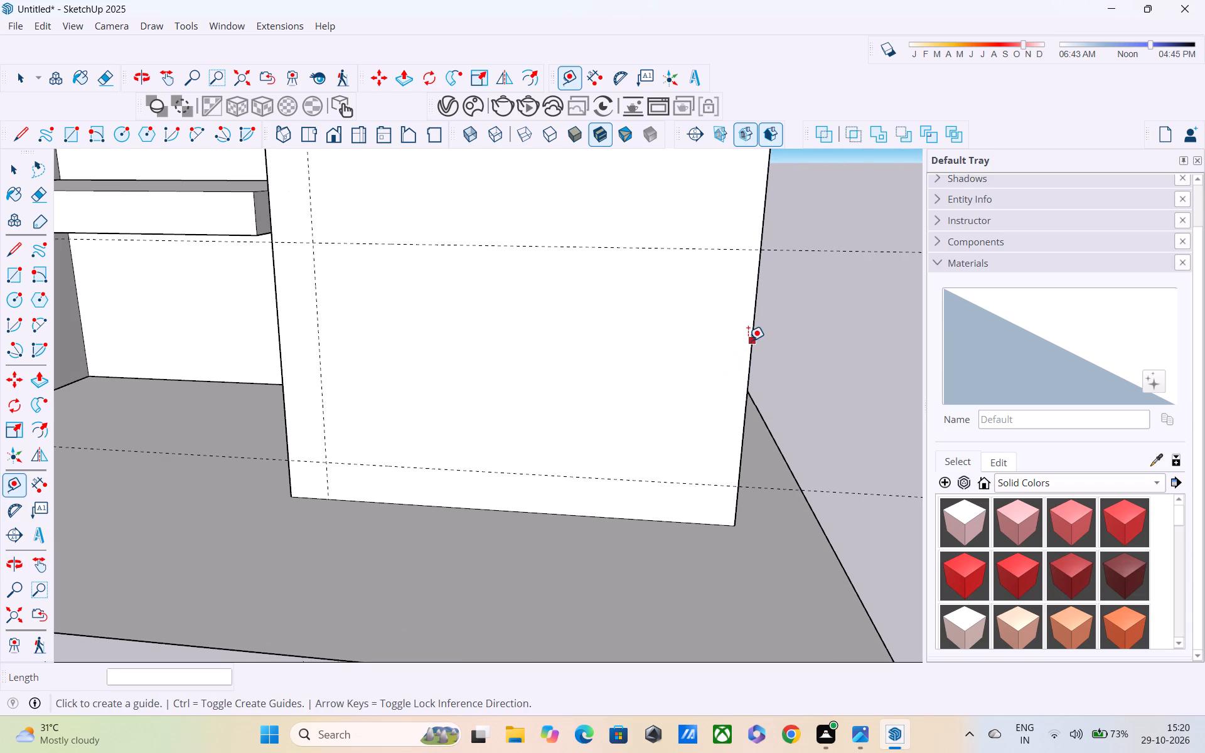
click(748, 341)
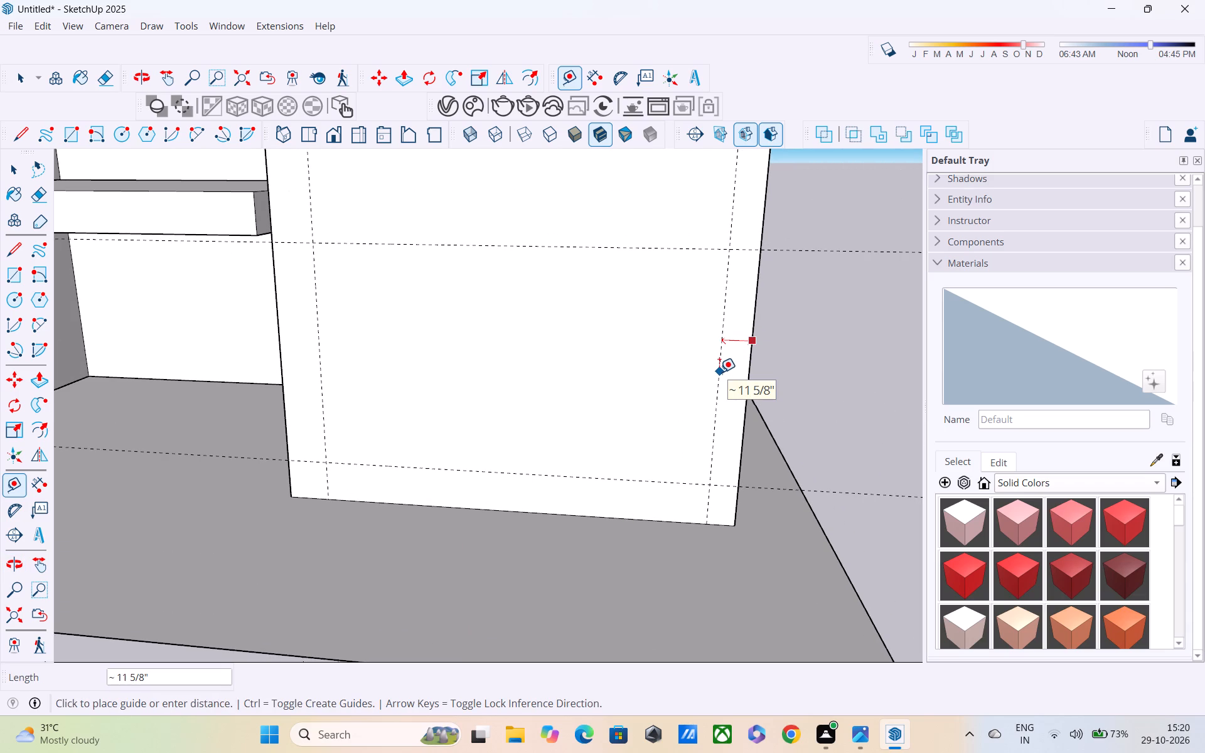
text(1.5')
key(Return)
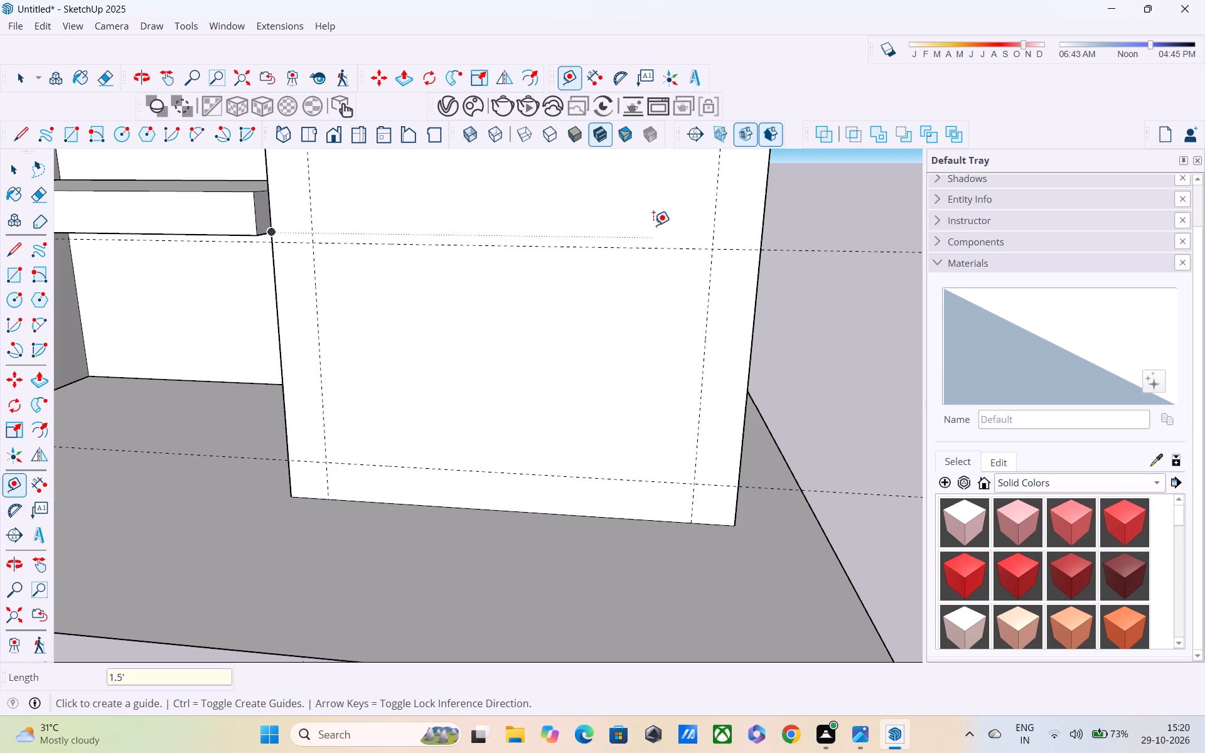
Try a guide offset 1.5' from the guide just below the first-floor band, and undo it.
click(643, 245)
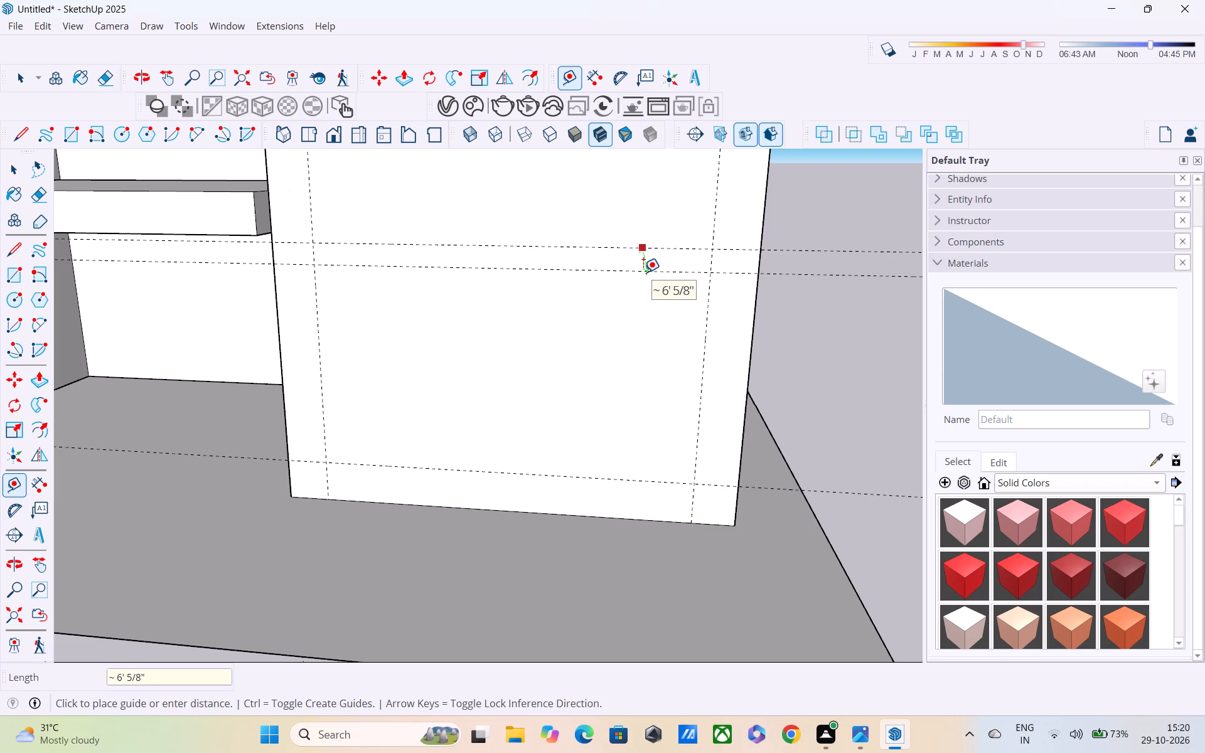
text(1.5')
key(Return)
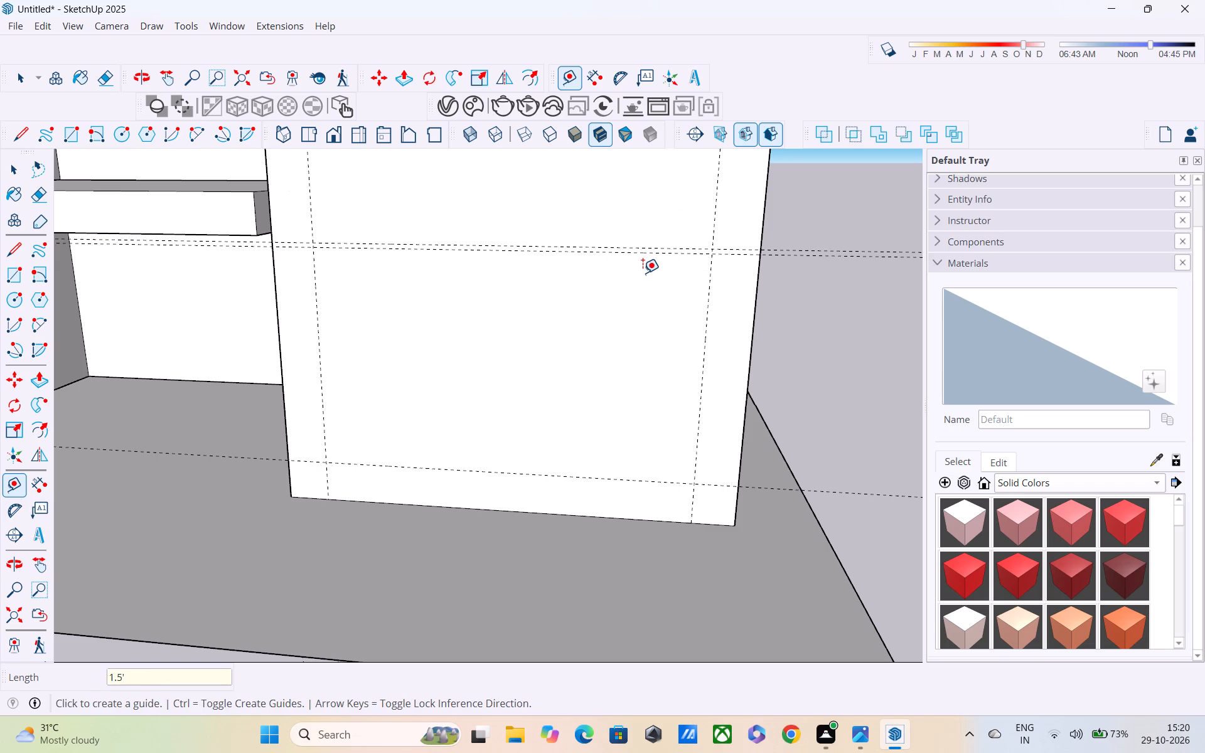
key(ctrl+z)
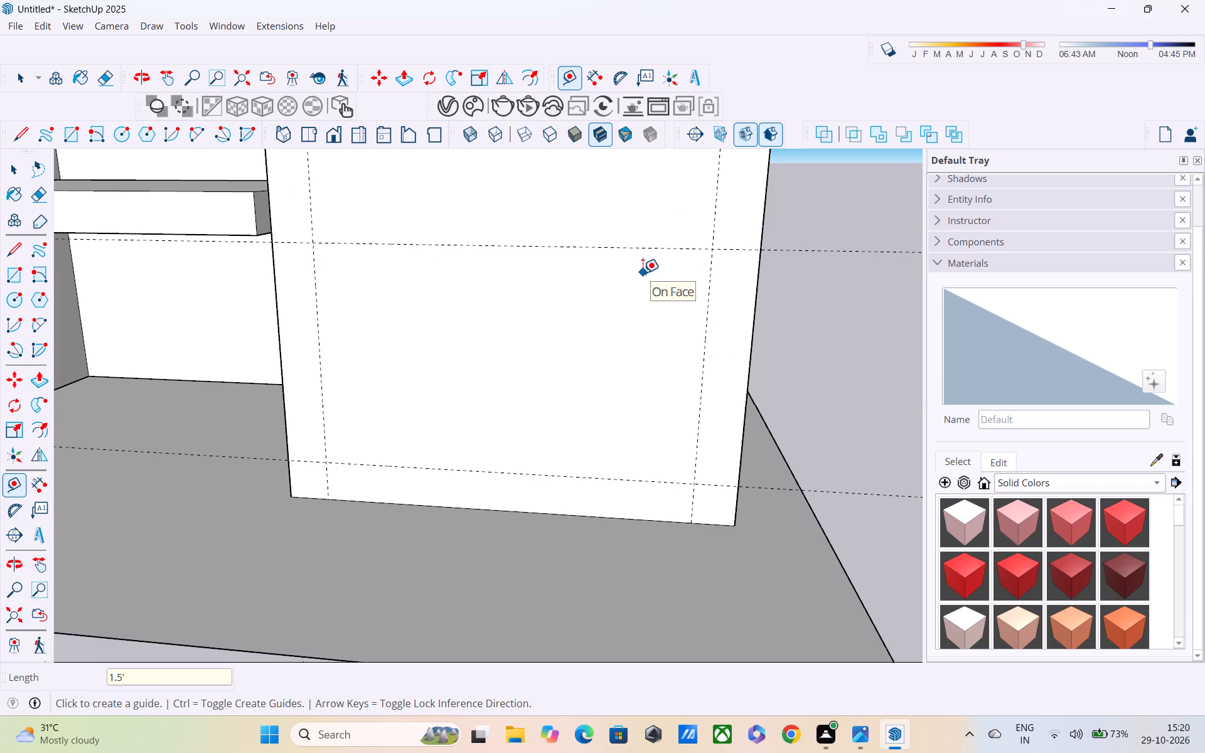
Place a guide 1.5' below the upper horizontal guide on the tower face.
click(638, 247)
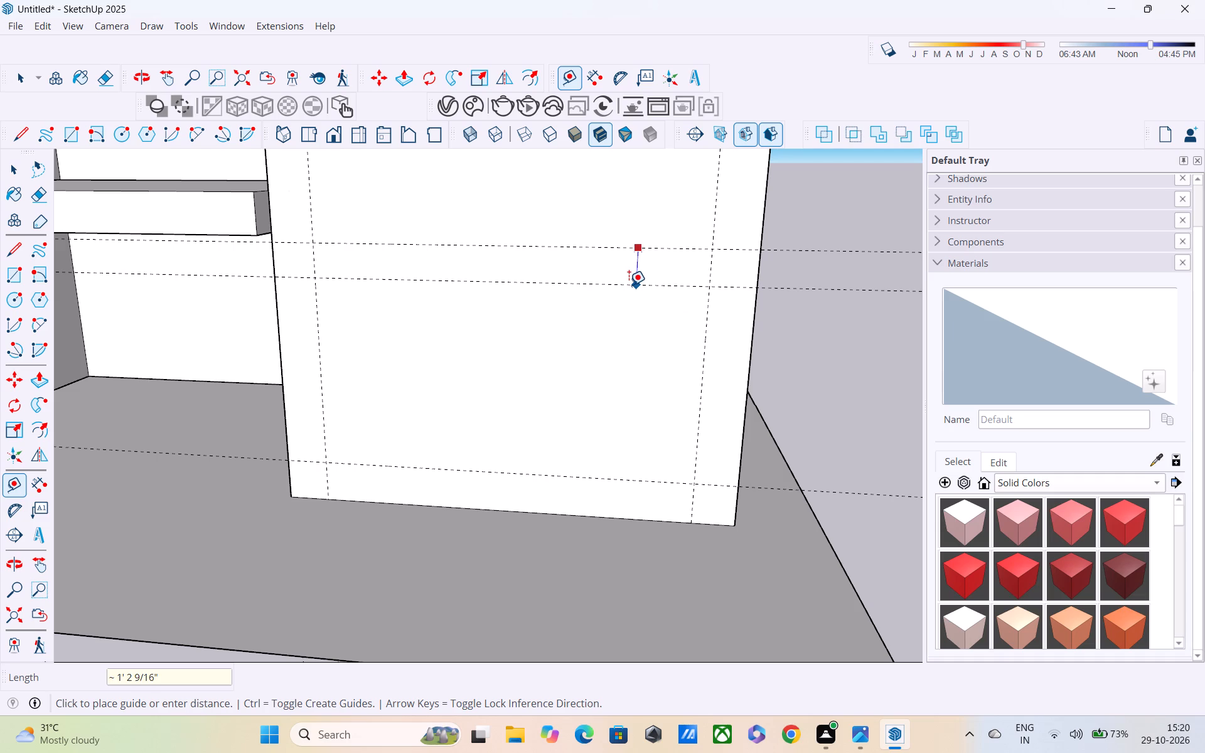
text(1.5')
key(Return)
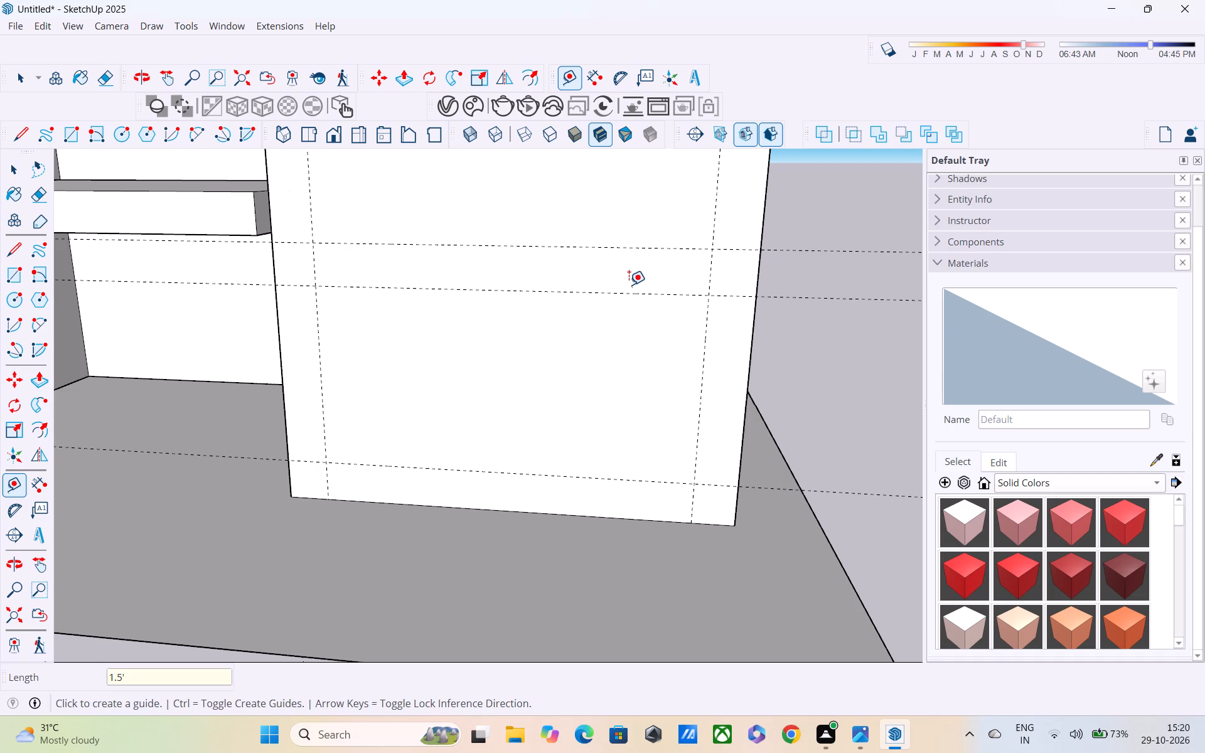
Draw a 9'8" by 16'6" rectangle on the tower face, from the upper guide down to the opposite base corner.
scroll(629, 285, down, 2)
middle_drag(629, 297, 629, 193)
scroll(629, 225, down, 1)
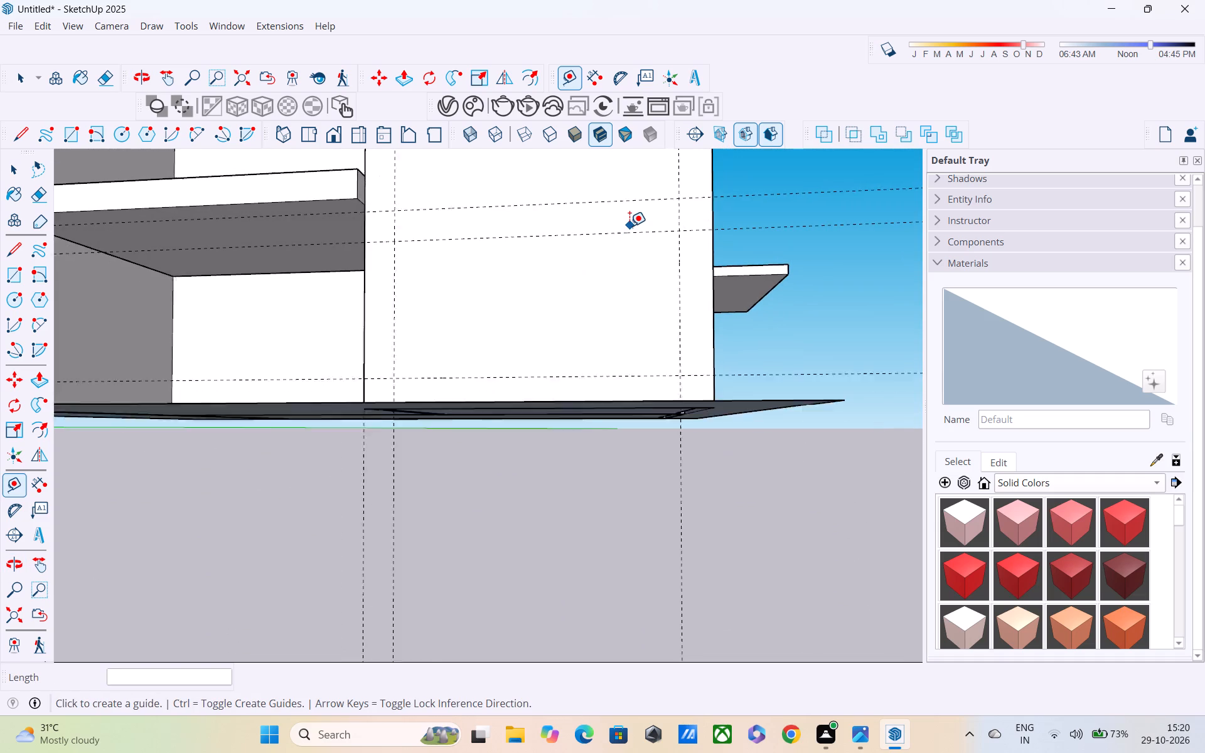
scroll(629, 226, down, 4)
middle_drag(629, 227, 597, 333)
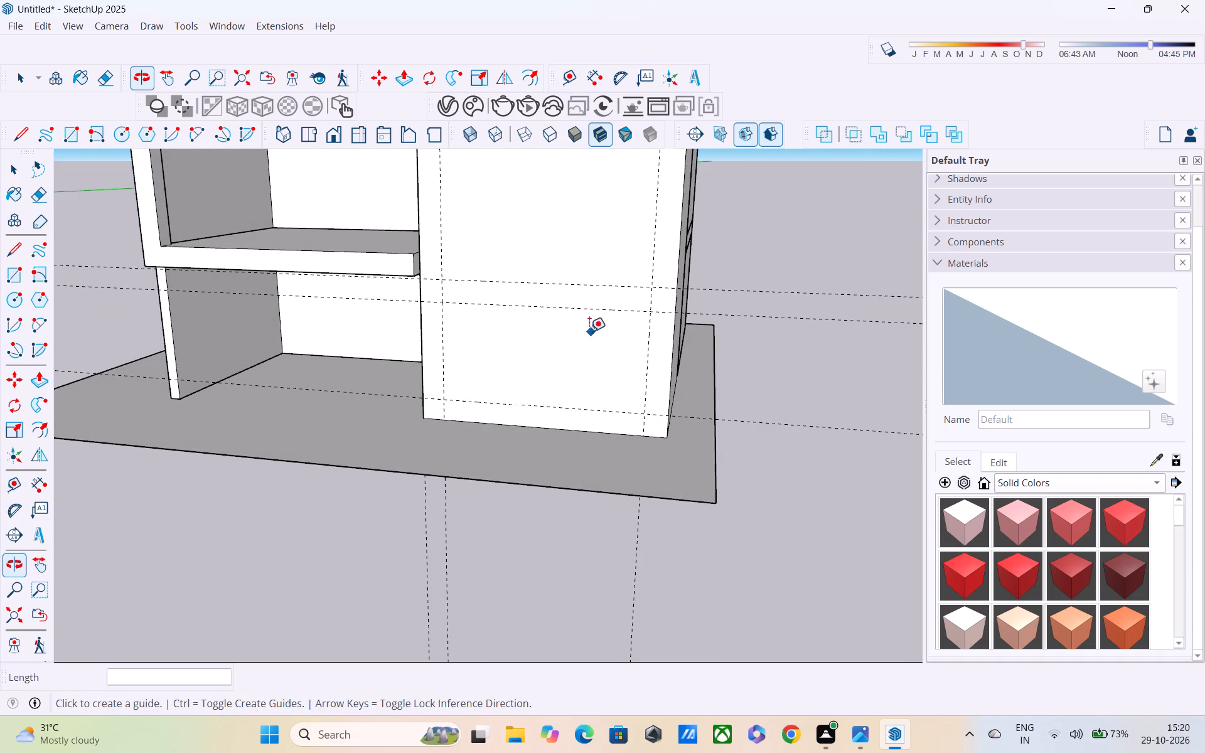
key(space)
key(r)
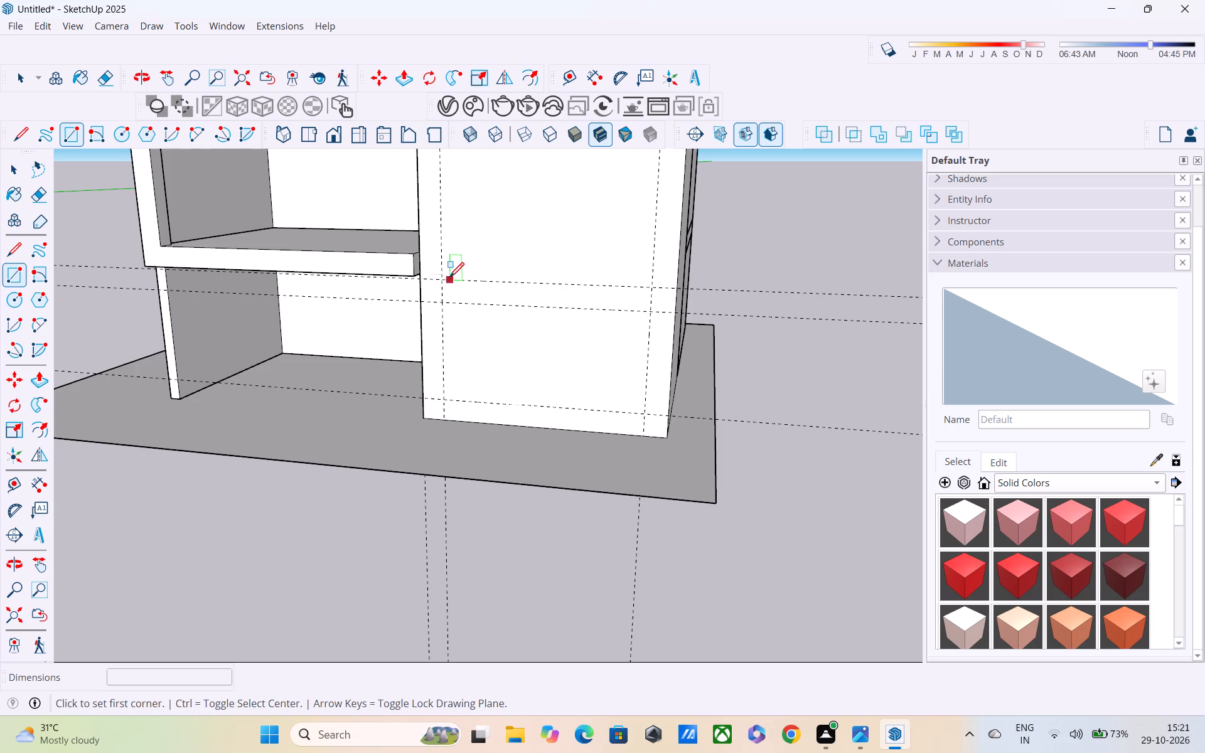
middle_drag(445, 277, 451, 225)
scroll(436, 247, up, 4)
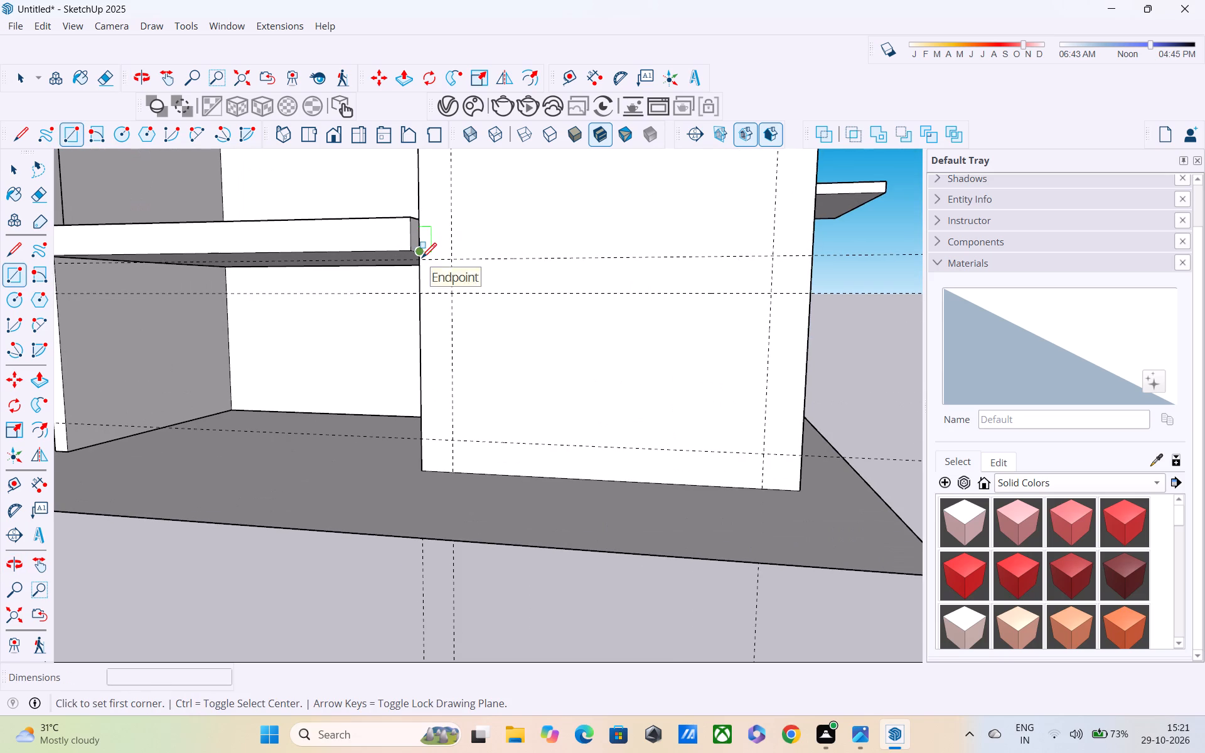
click(419, 263)
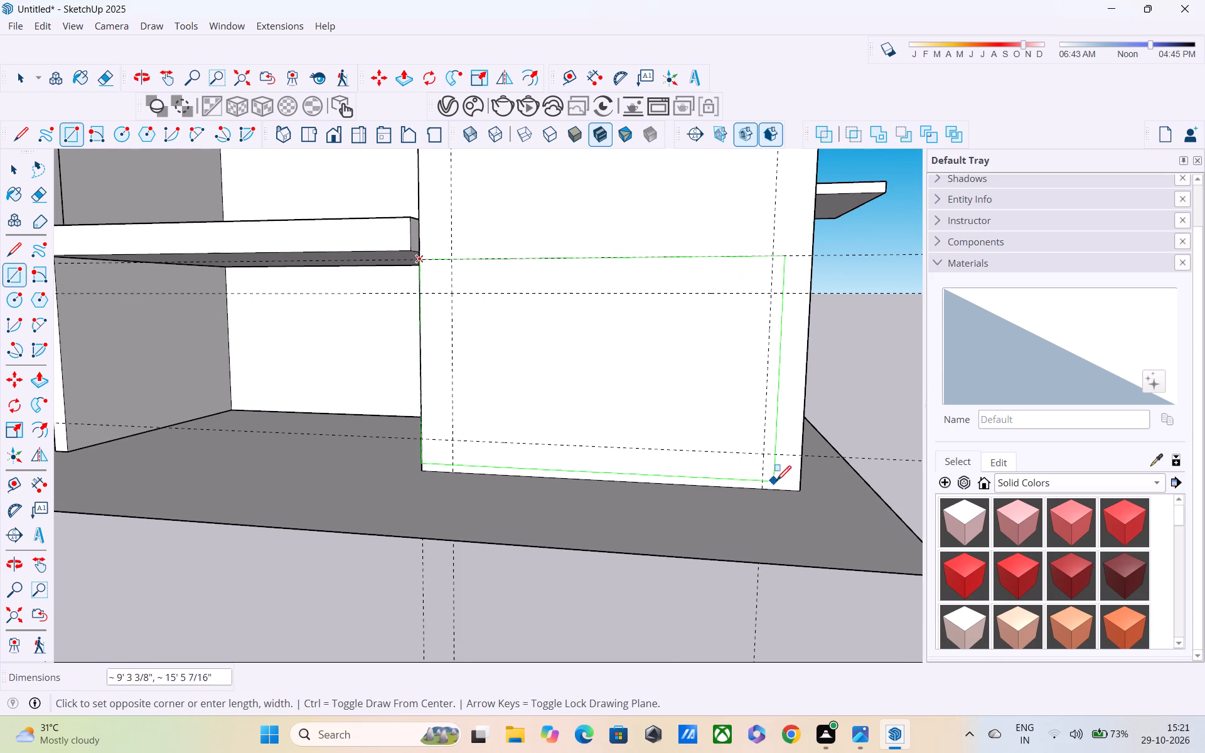
click(798, 491)
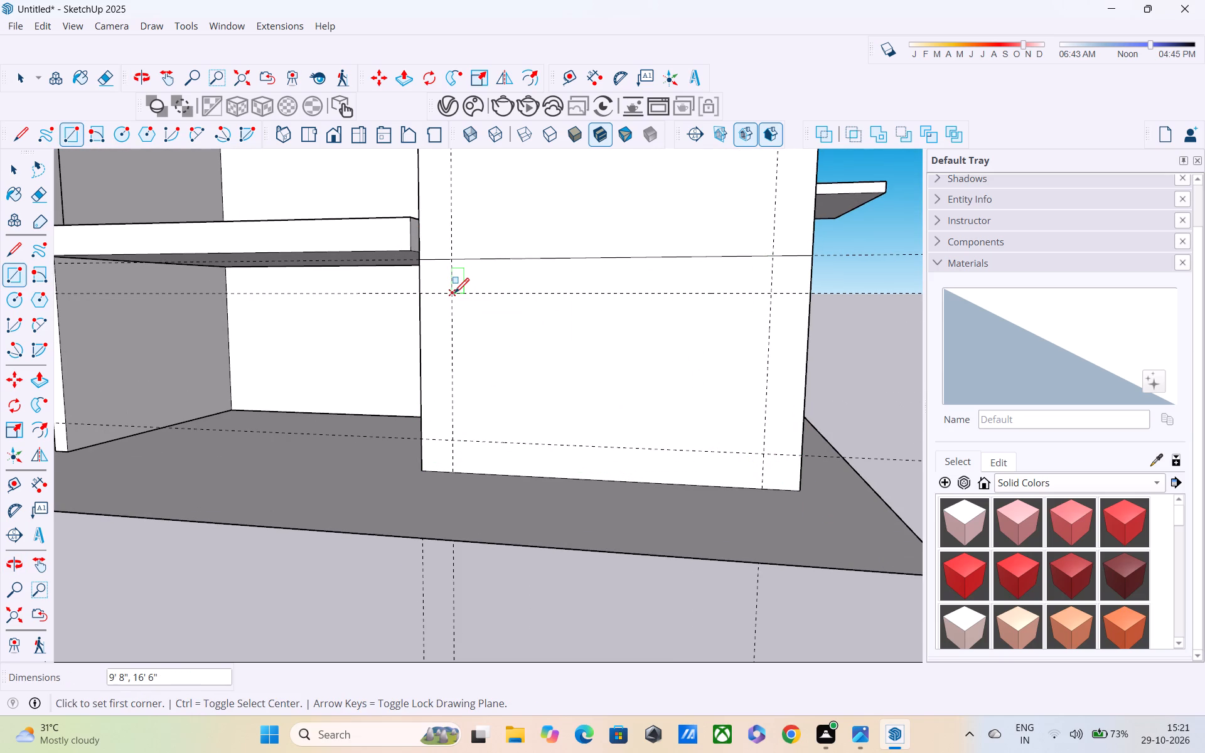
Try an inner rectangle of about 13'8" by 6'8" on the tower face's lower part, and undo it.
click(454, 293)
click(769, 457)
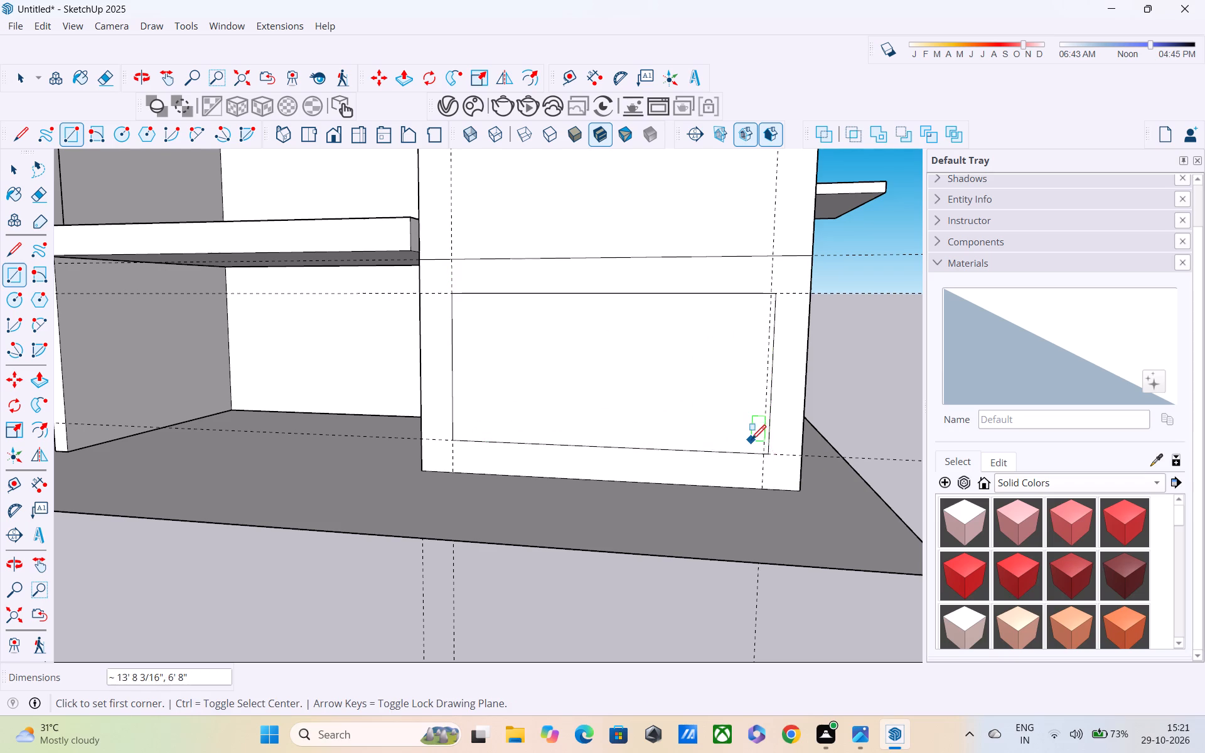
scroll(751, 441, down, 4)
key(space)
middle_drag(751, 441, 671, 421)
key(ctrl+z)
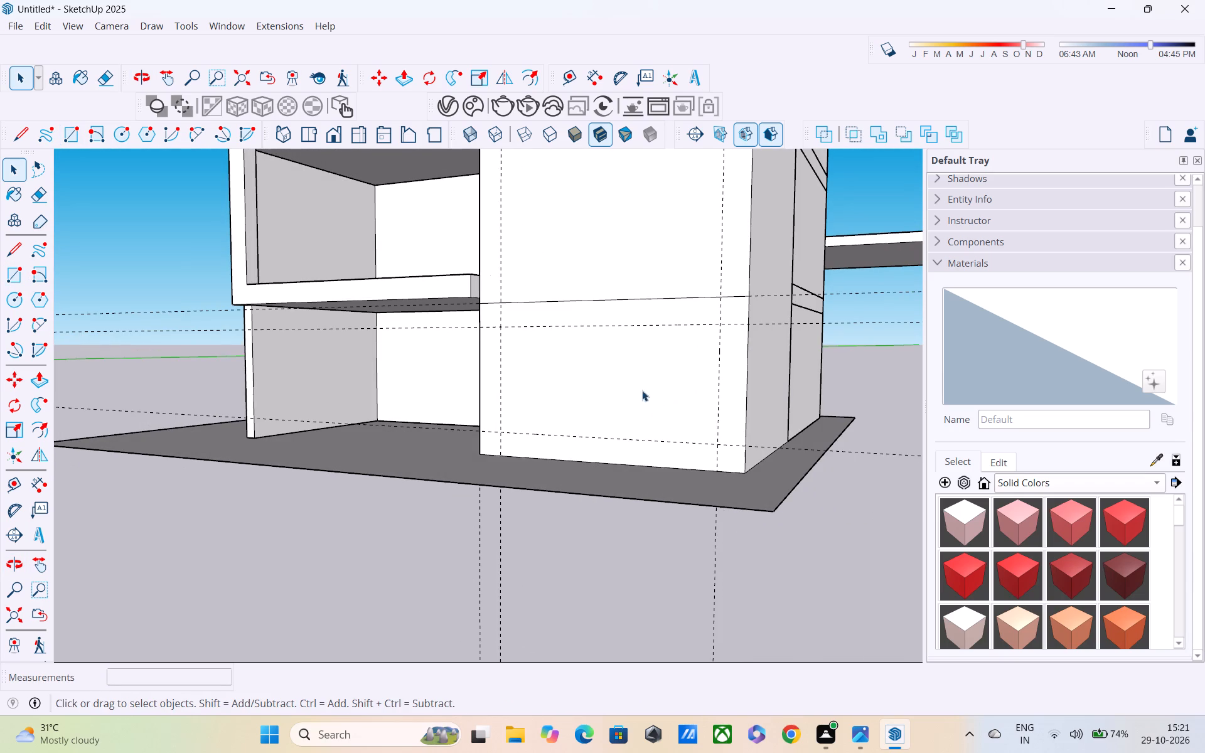
Draw the inner rectangle between the intersections of the four 1.5' inset guides on the tower's ground-floor face.
key(r)
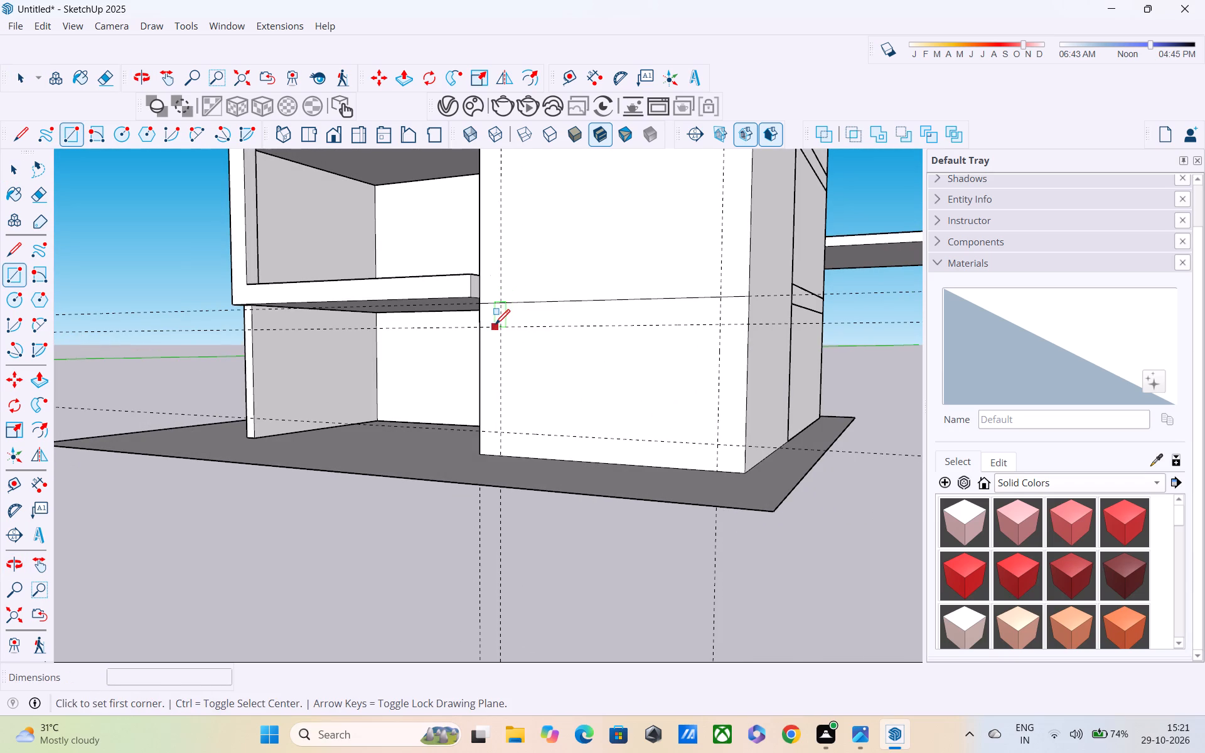
click(504, 331)
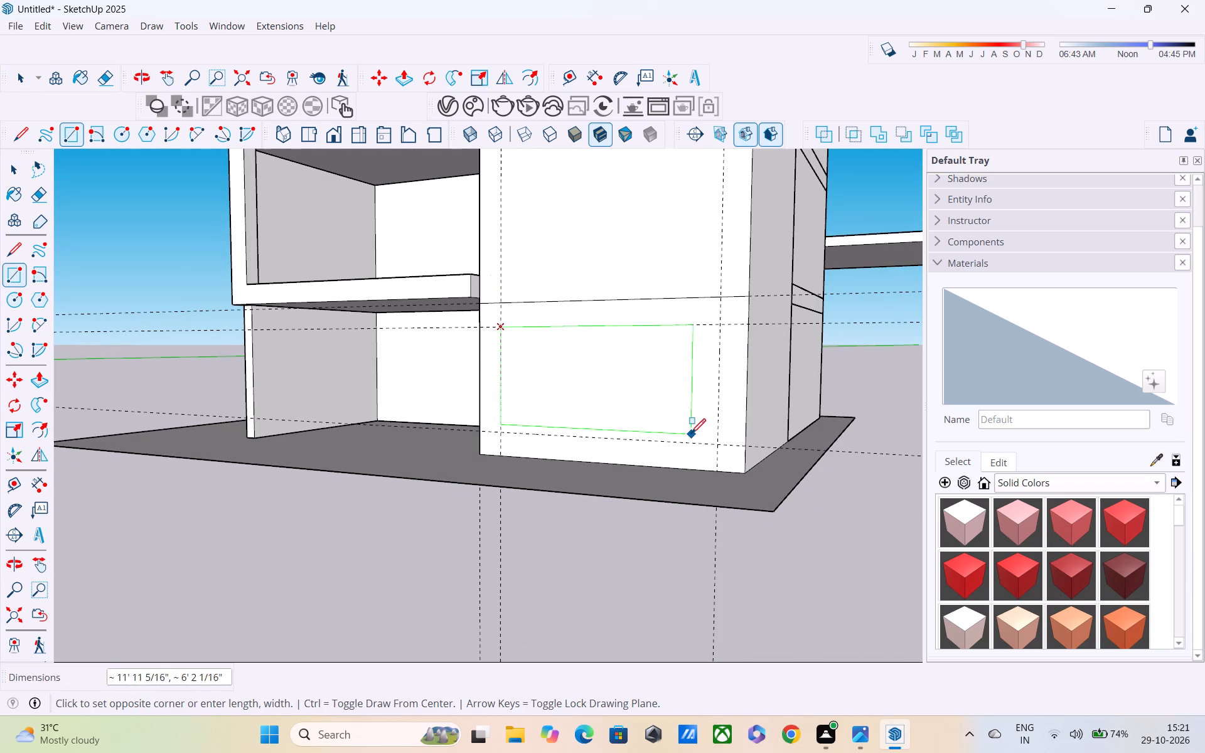
click(714, 442)
scroll(705, 438, up, 1)
scroll(705, 438, down, 5)
key(space)
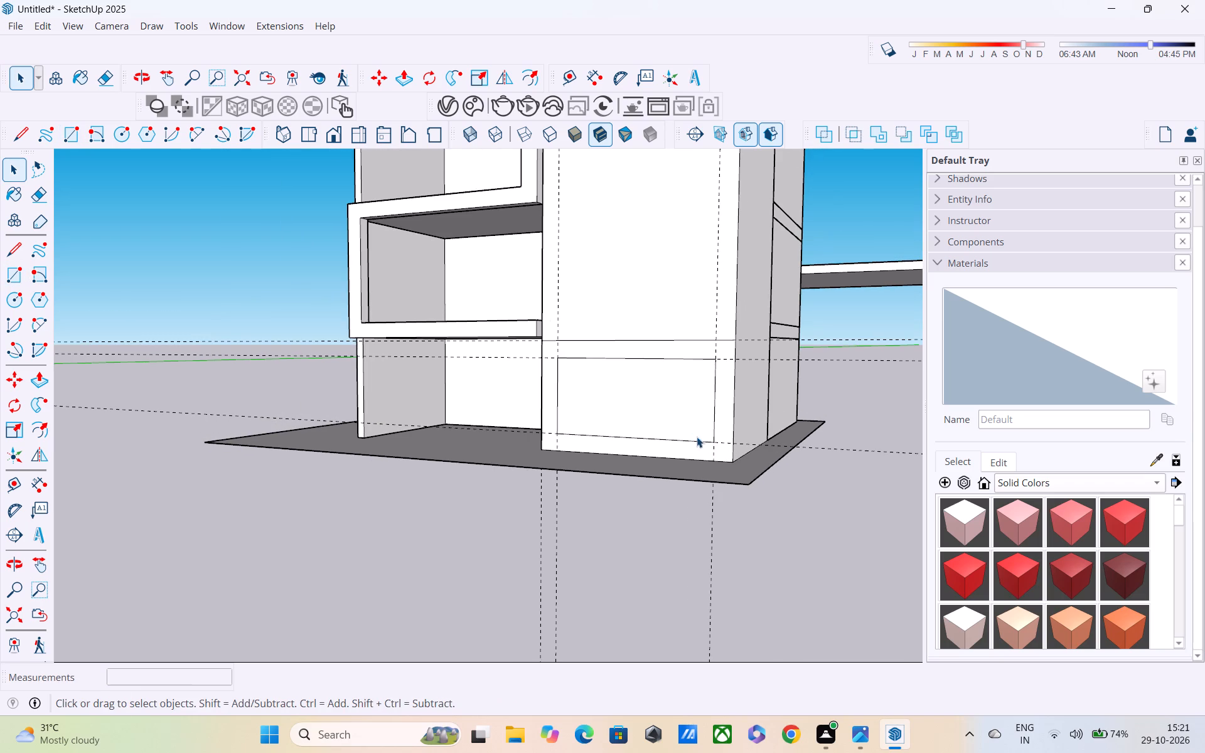
Push/Pull the 1.5' wide frame face on the tower's ground-floor front outward by 6".
middle_drag(658, 431, 726, 464)
key(p)
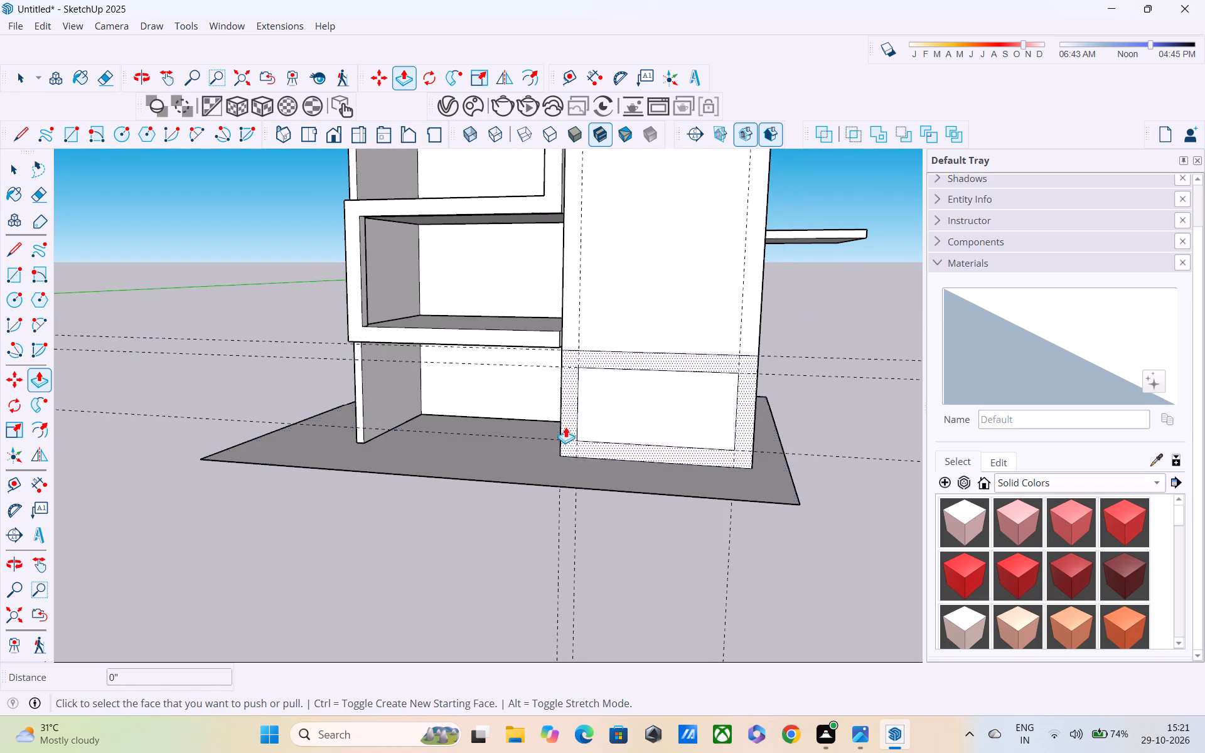
click(569, 420)
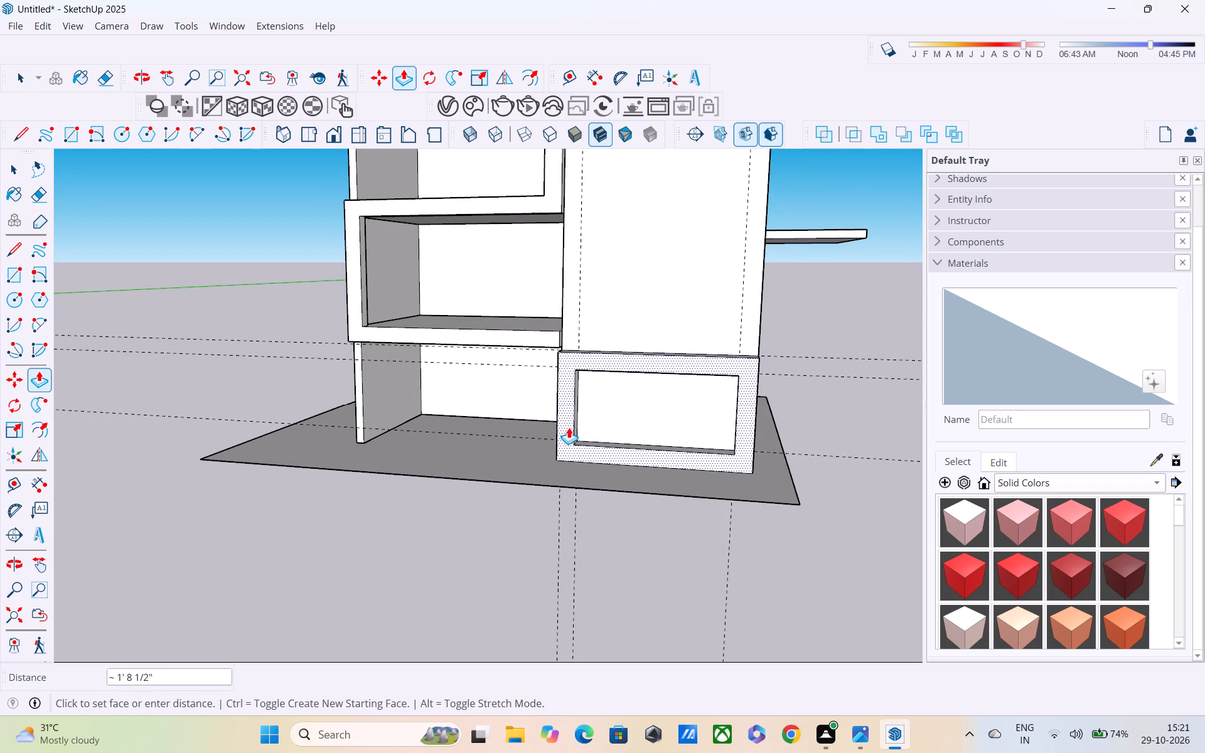
scroll(569, 427, up, 4)
middle_drag(569, 410, 514, 424)
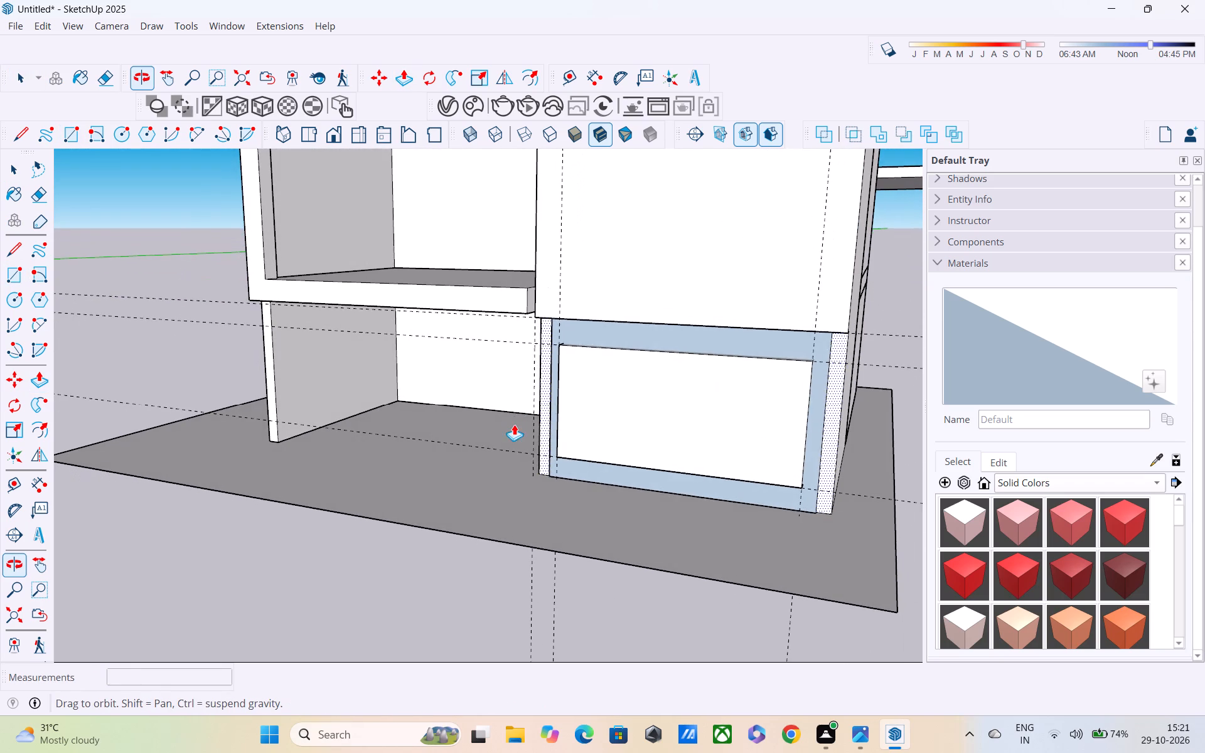
scroll(543, 419, up, 3)
middle_drag(543, 419, 431, 468)
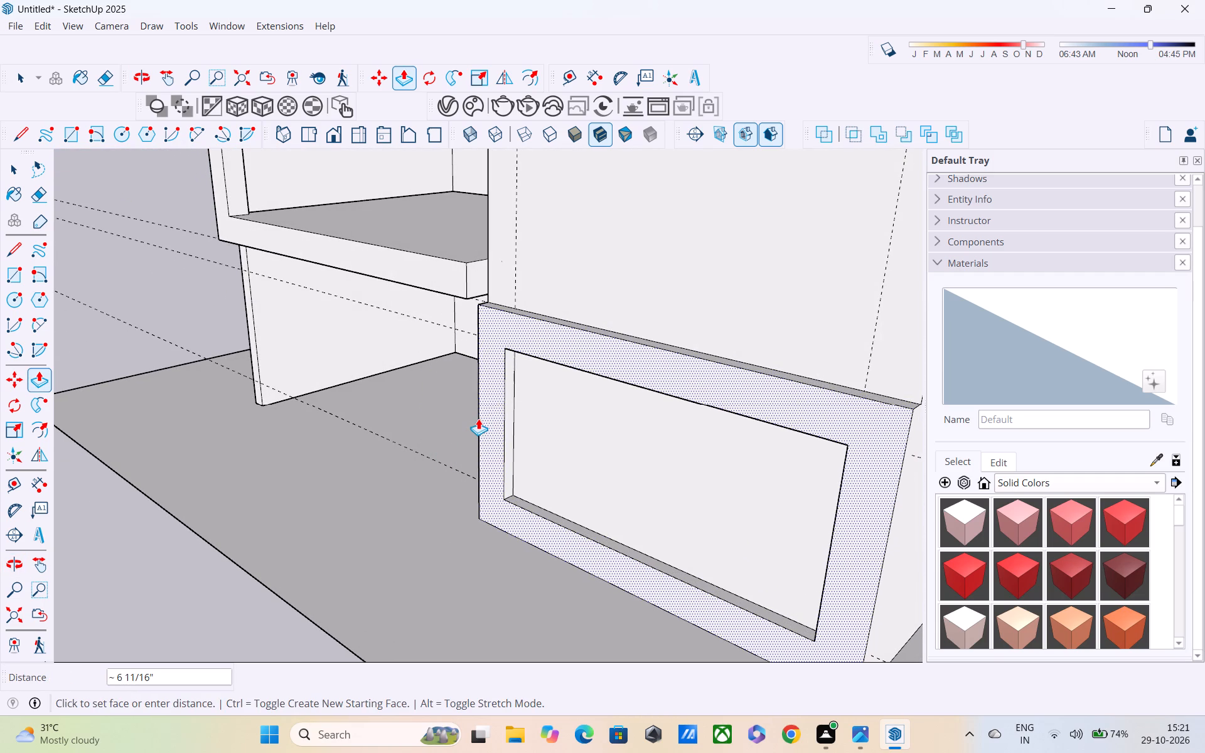
middle_drag(485, 402, 458, 420)
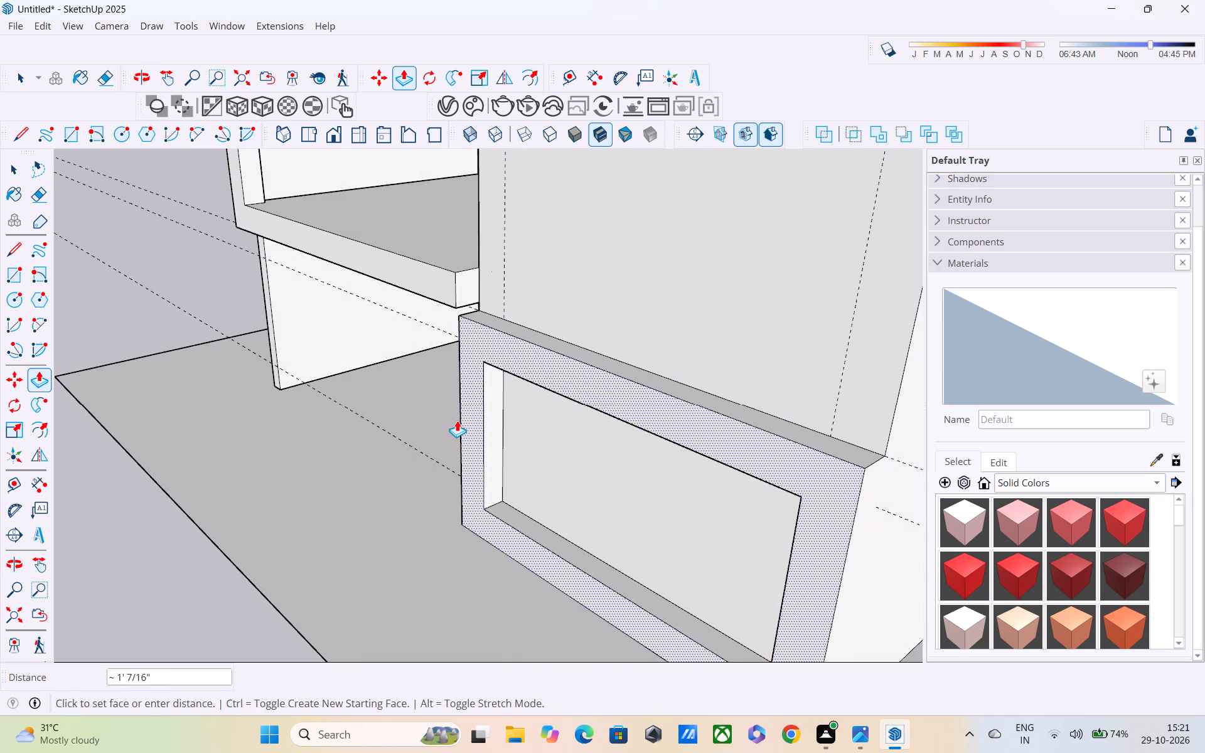
scroll(457, 420, up, 4)
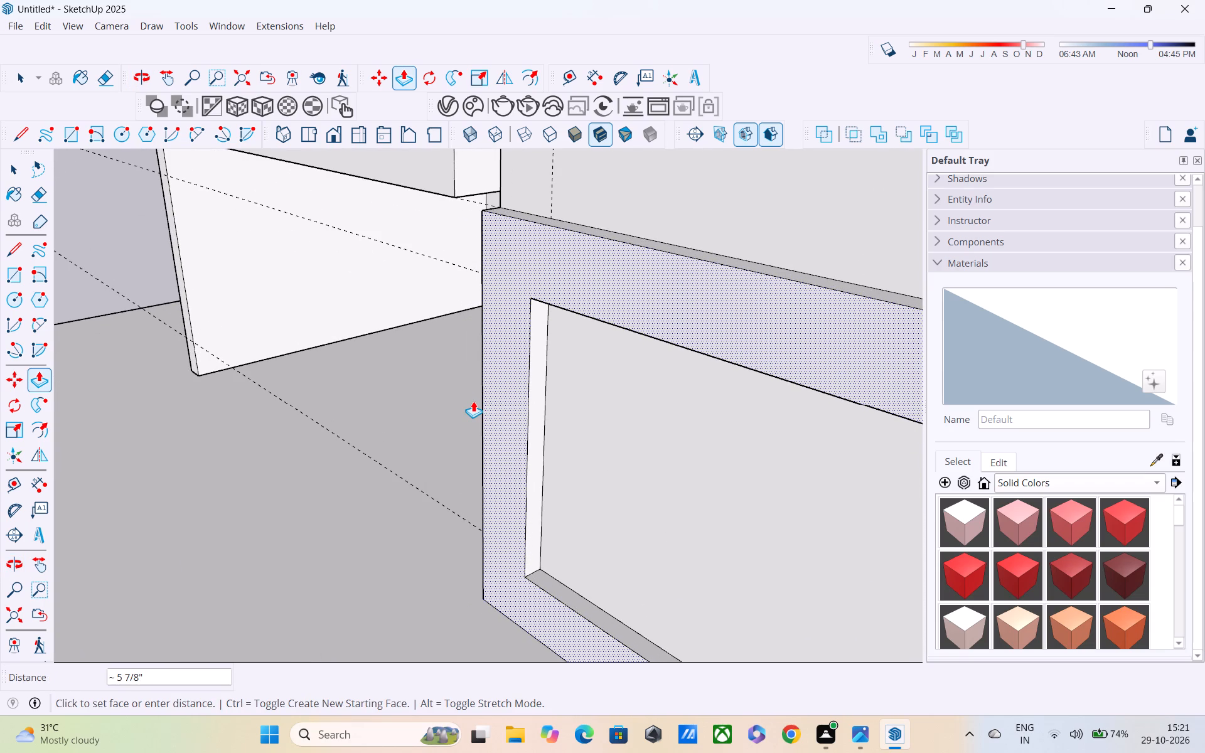
scroll(465, 402, down, 1)
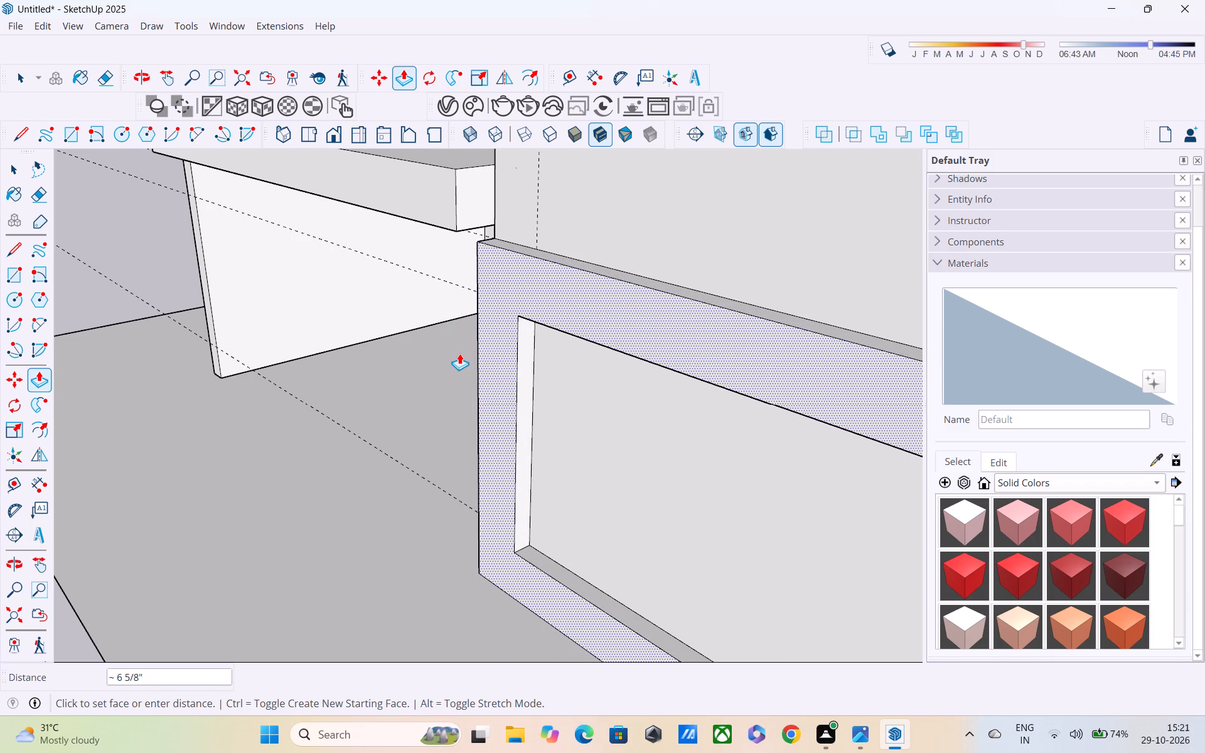
text(6")
key(Return)
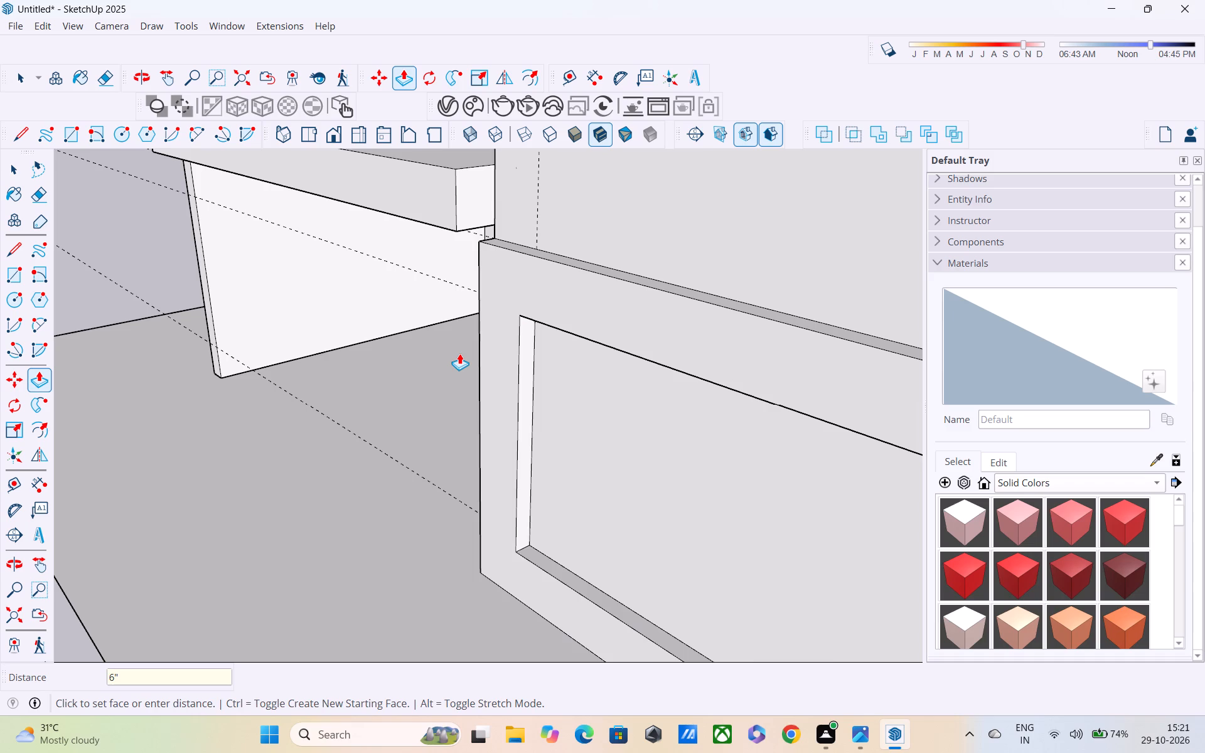
scroll(459, 355, down, 7)
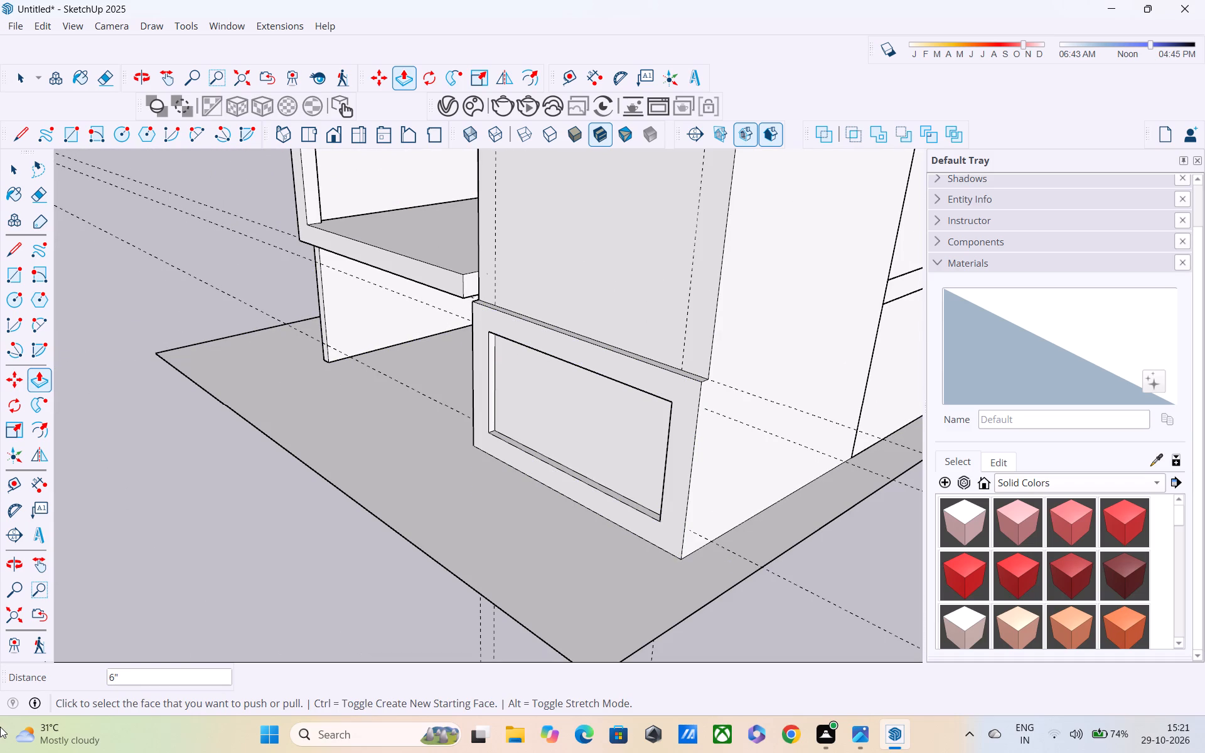
scroll(270, 714, down, 4)
shift+middle_drag(427, 723, 378, 752)
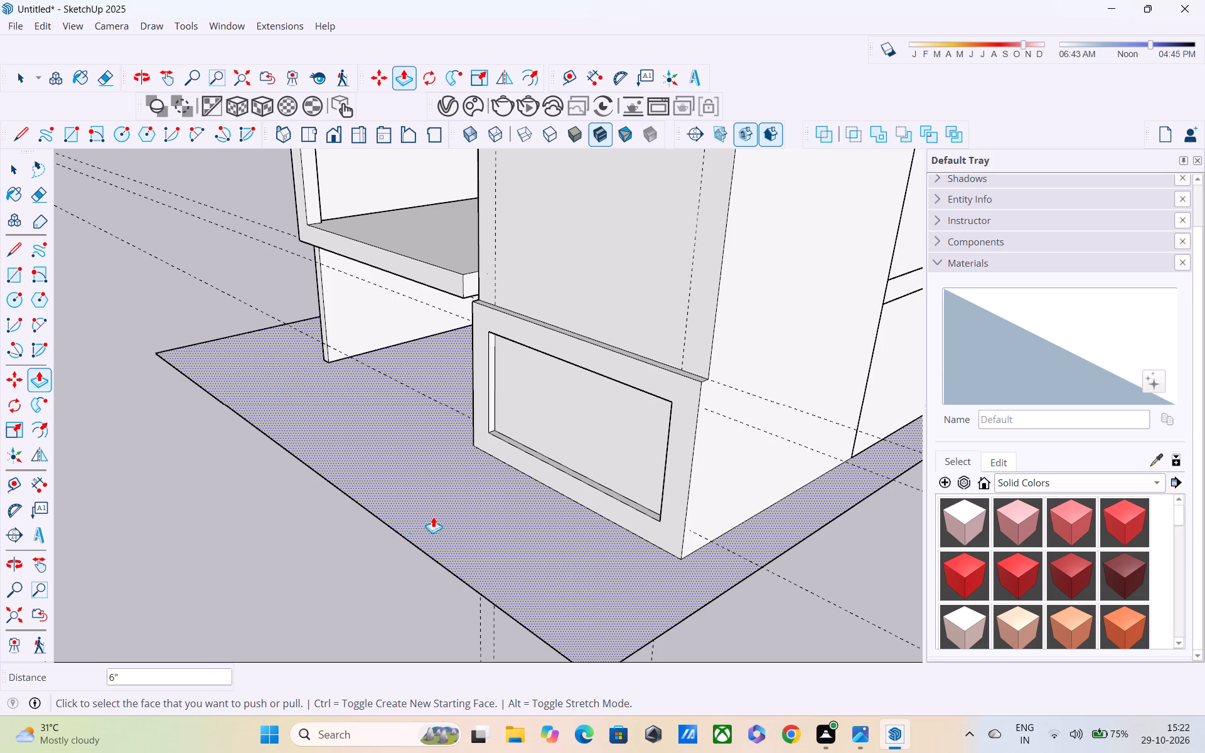
shift+middle_drag(499, 478, 250, 550)
middle_drag(289, 487, 400, 418)
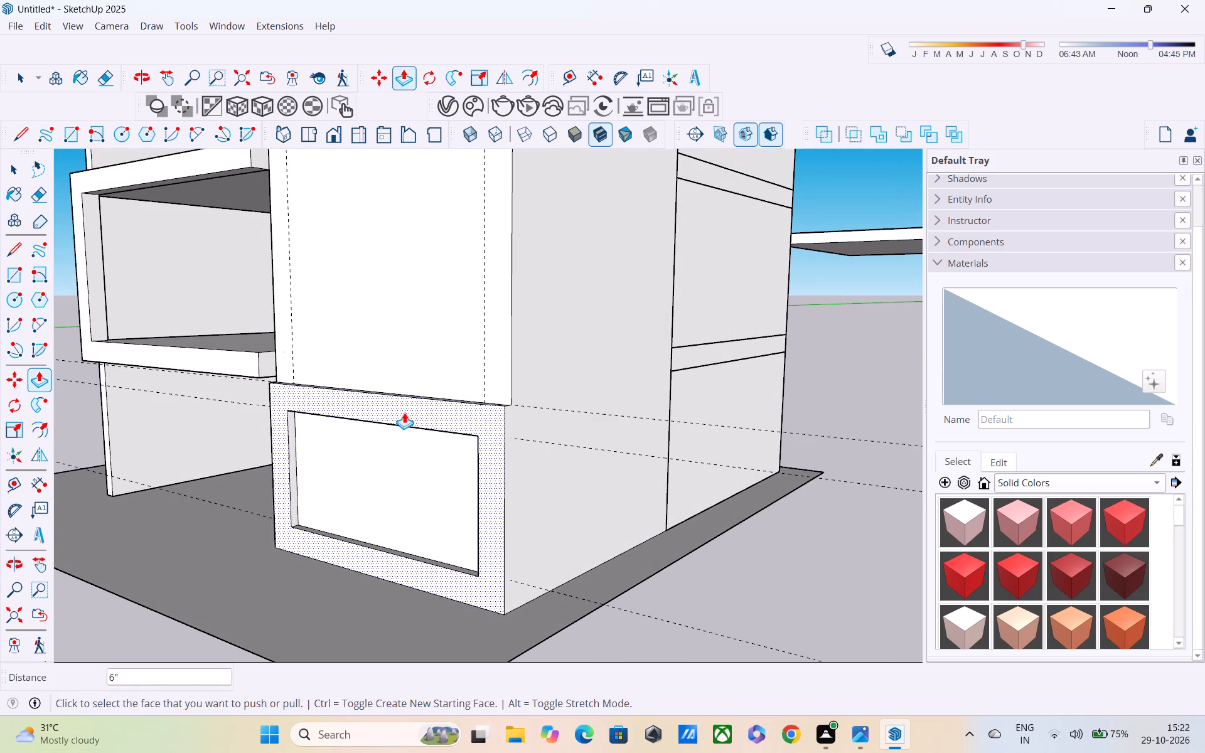
key(space)
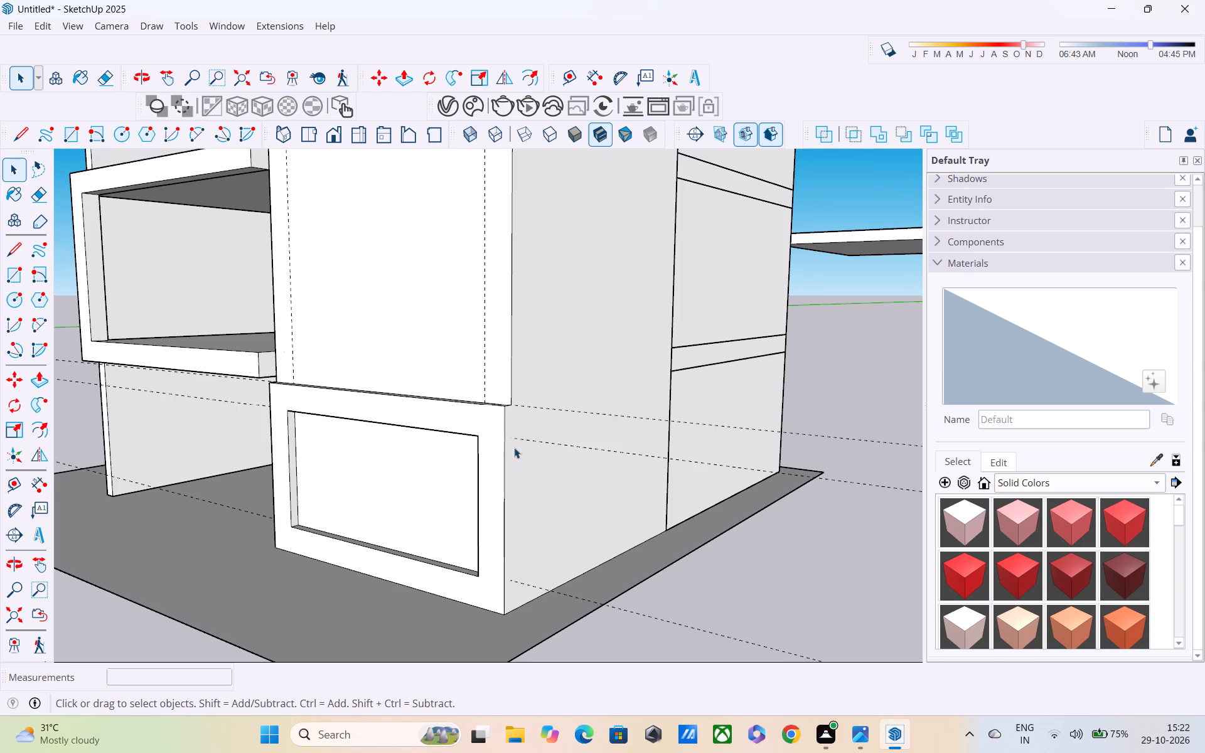
Delete the three horizontal guides running across the tower's ground-floor face.
scroll(524, 439, down, 4)
scroll(645, 445, down, 4)
middle_drag(684, 435, 511, 432)
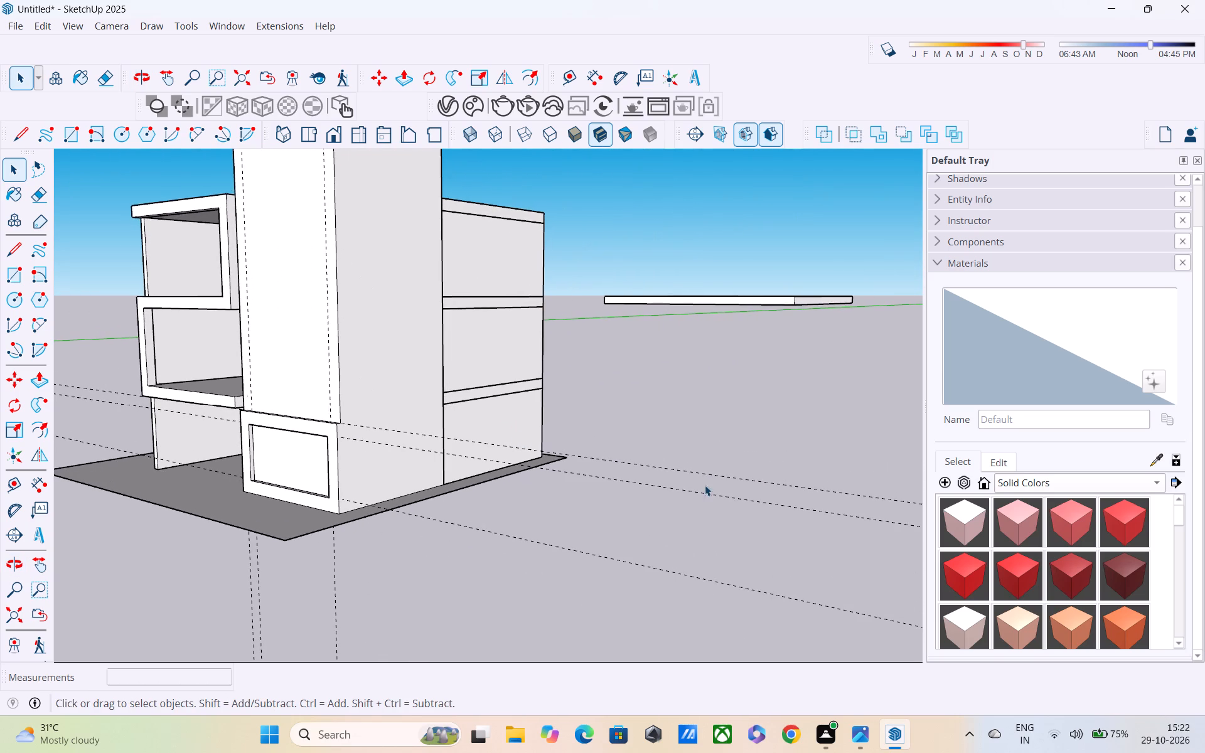
drag(734, 441, 636, 606)
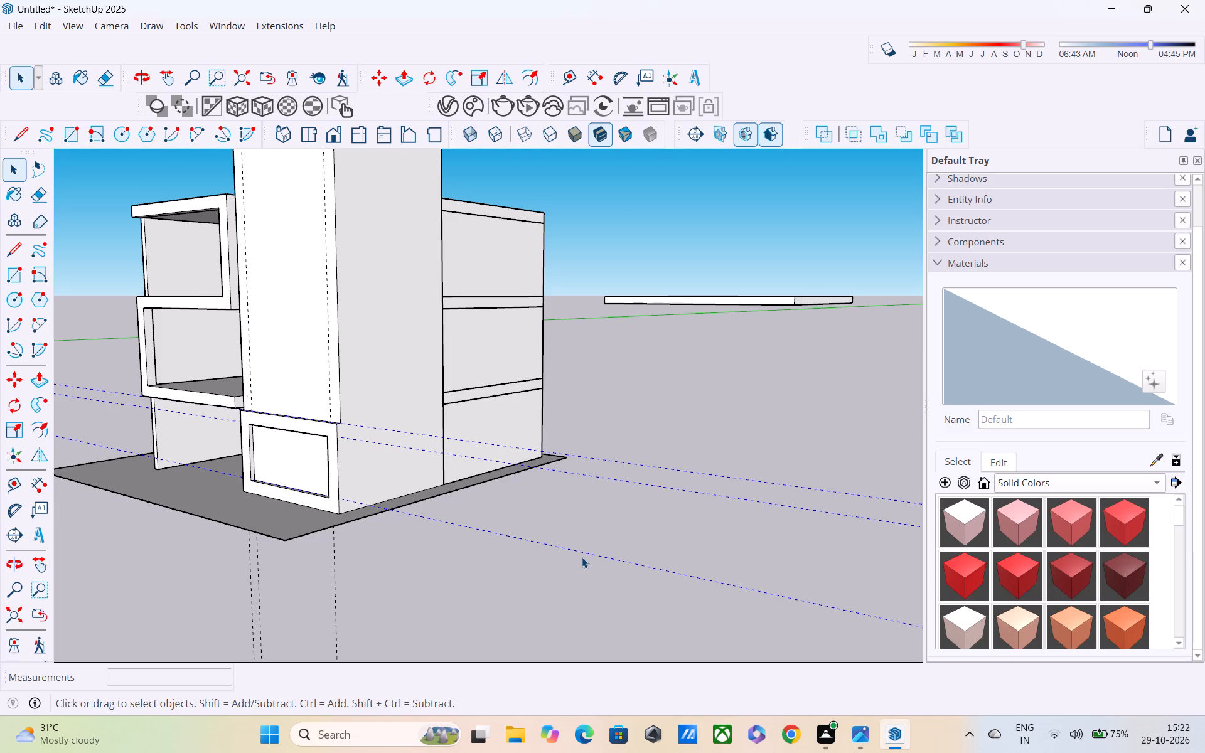
click(478, 619)
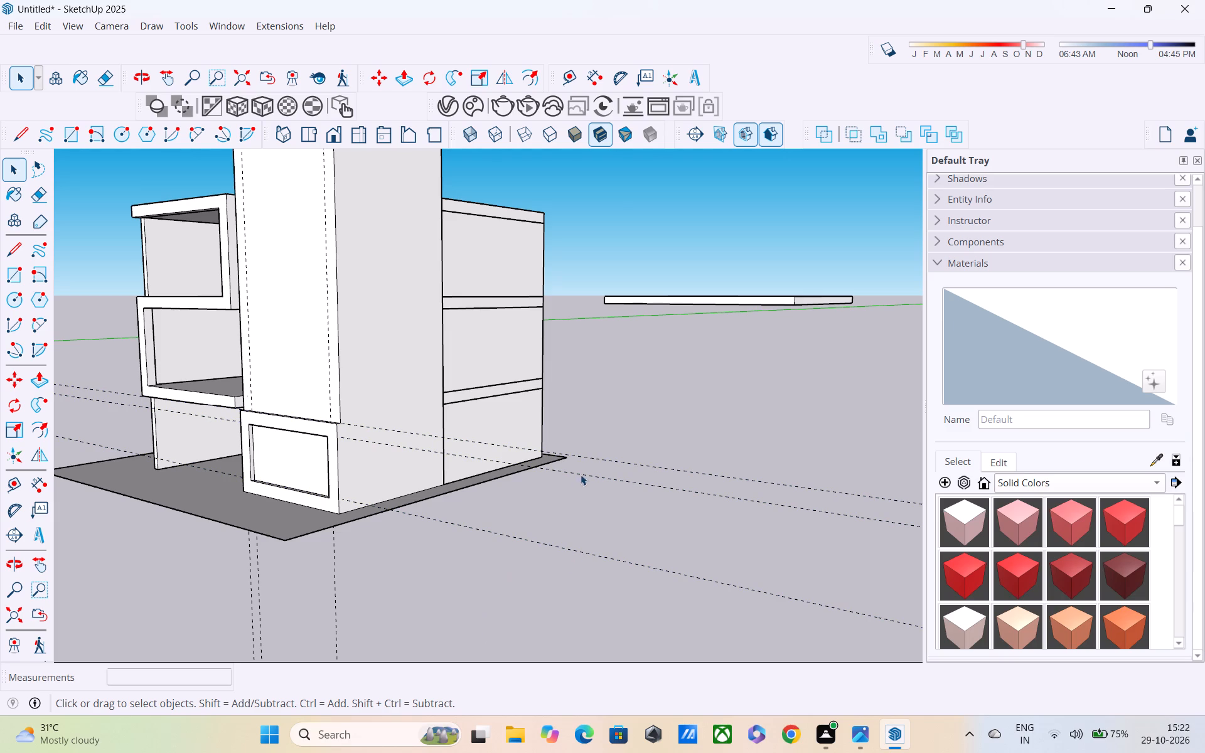
drag(664, 415, 601, 580)
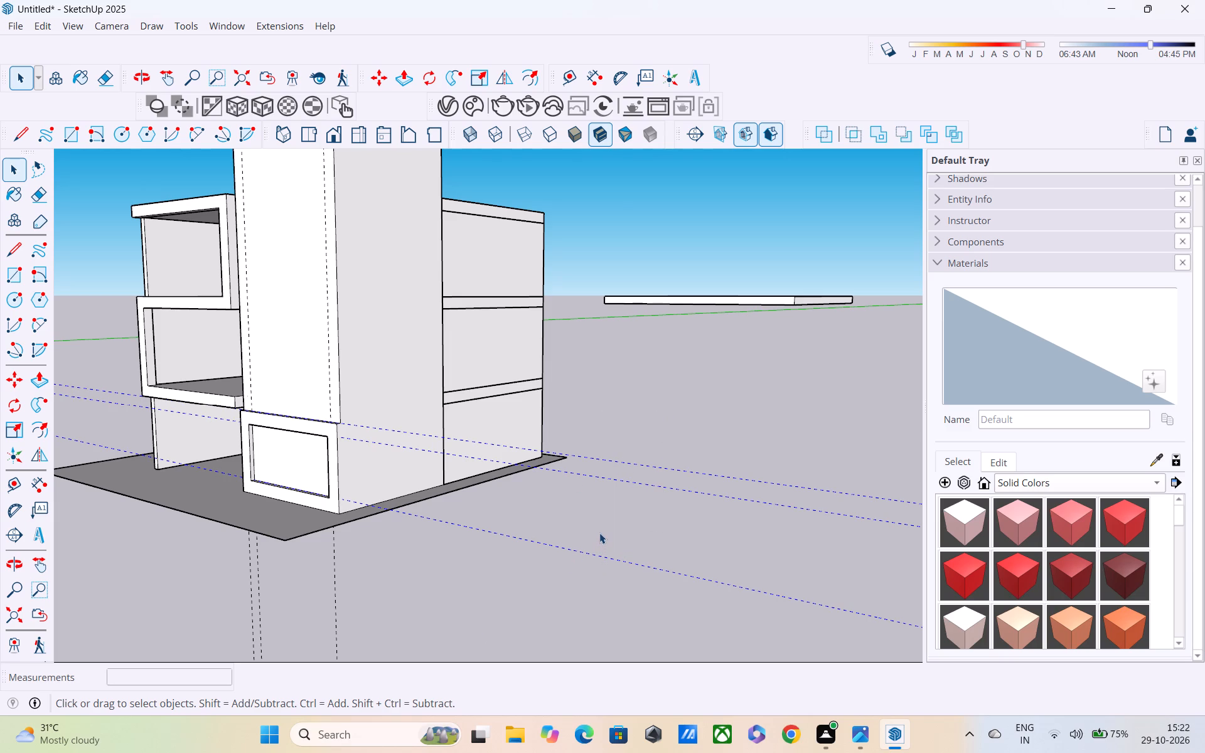
key(Delete)
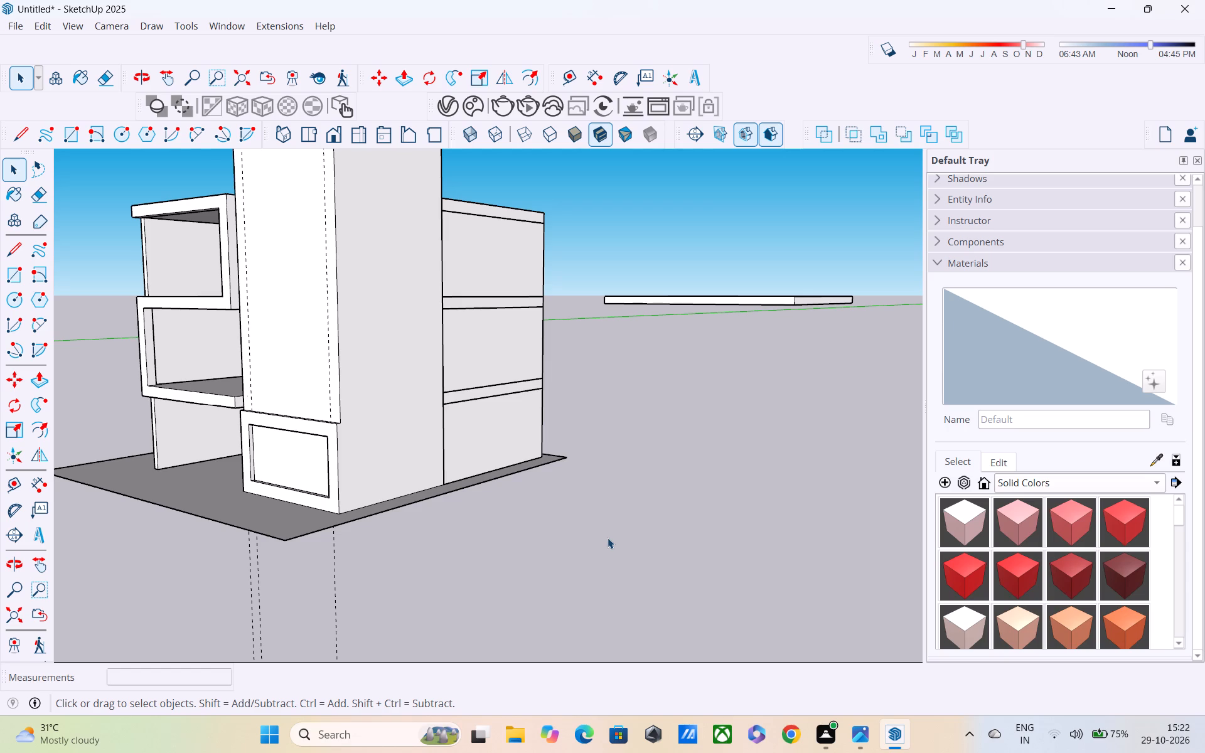
Examine the whole building from several angles, including from below, with the projecting frame at the tower's base.
scroll(619, 541, down, 3)
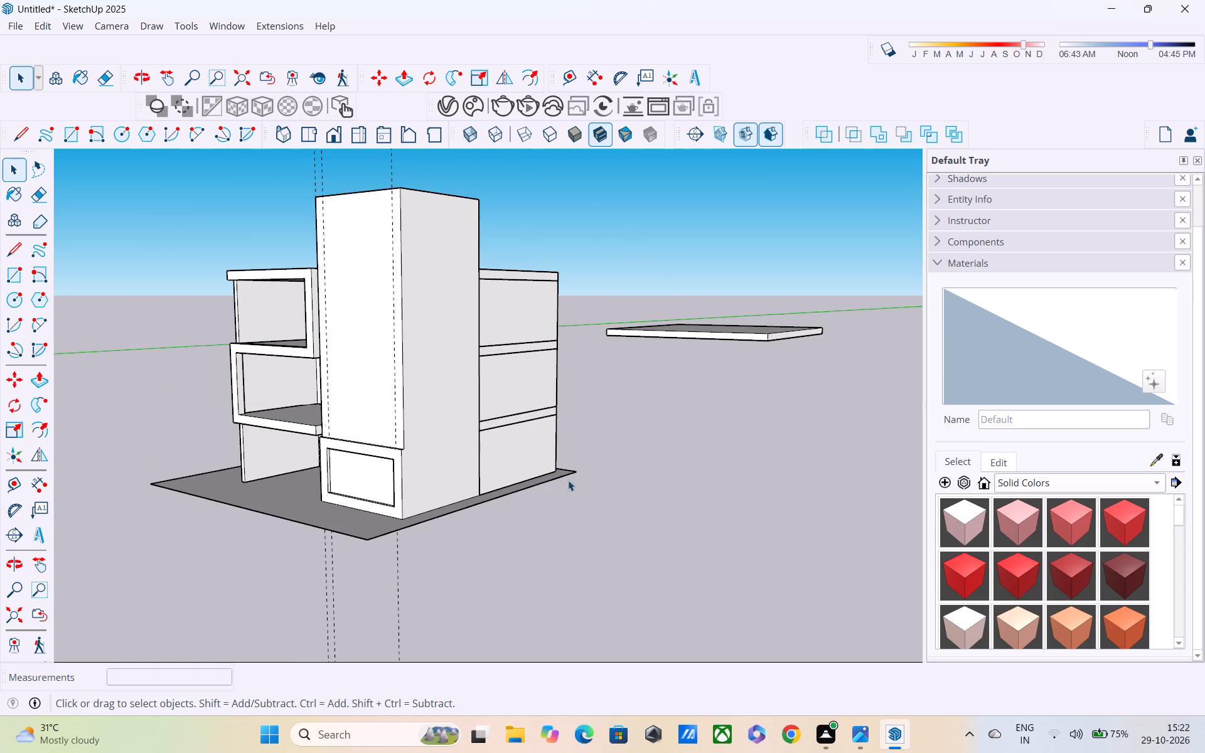
shift+middle_drag(399, 435, 475, 474)
middle_drag(475, 474, 475, 472)
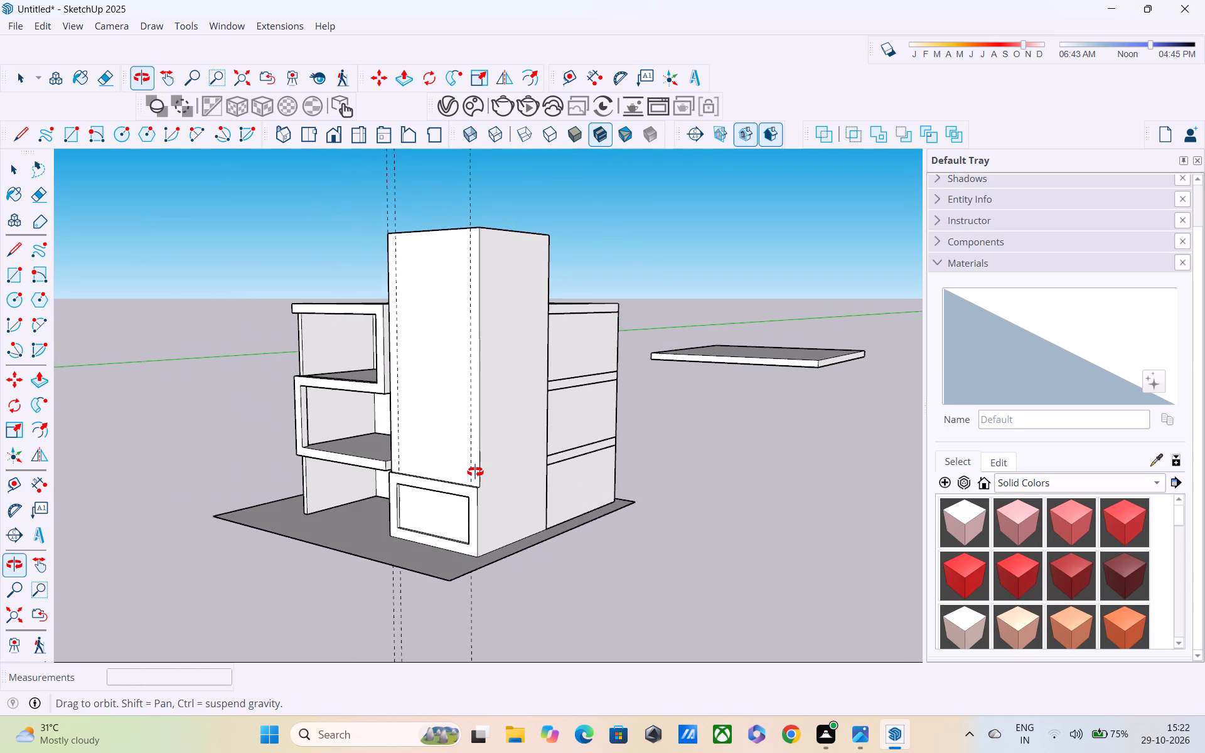
middle_drag(475, 472, 585, 399)
scroll(581, 427, down, 3)
shift+middle_drag(582, 430, 602, 494)
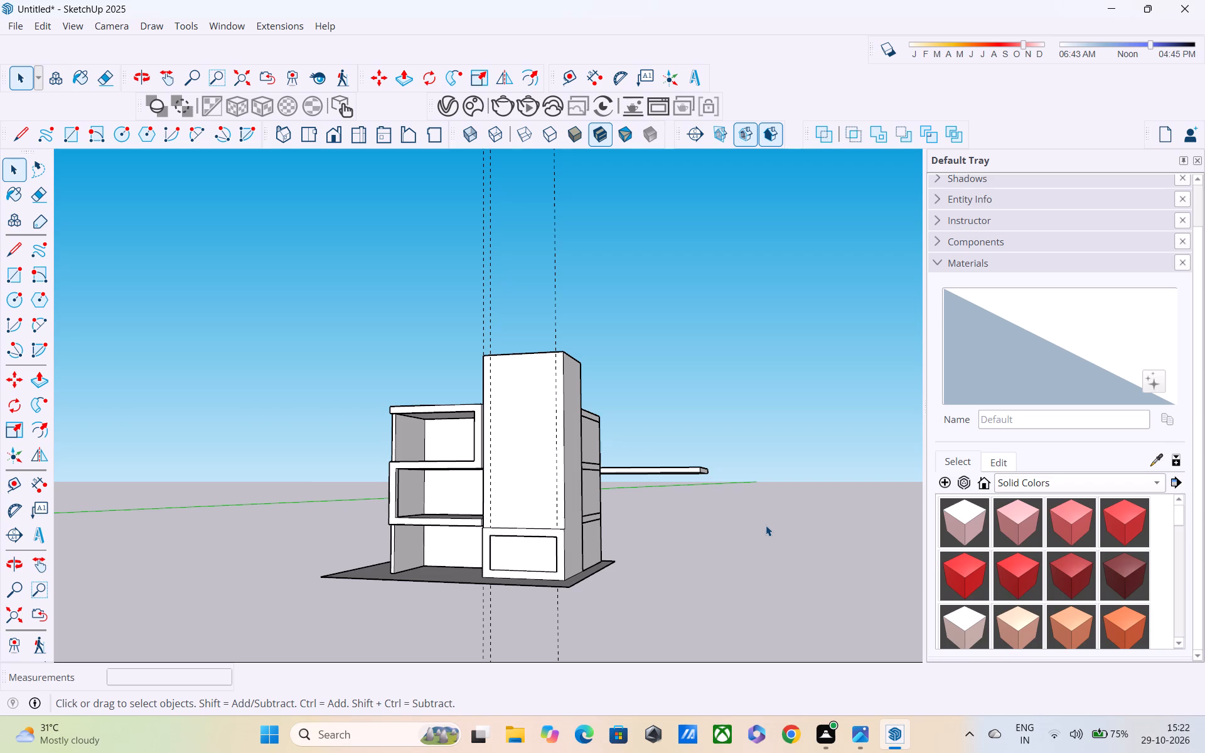
scroll(766, 526, down, 1)
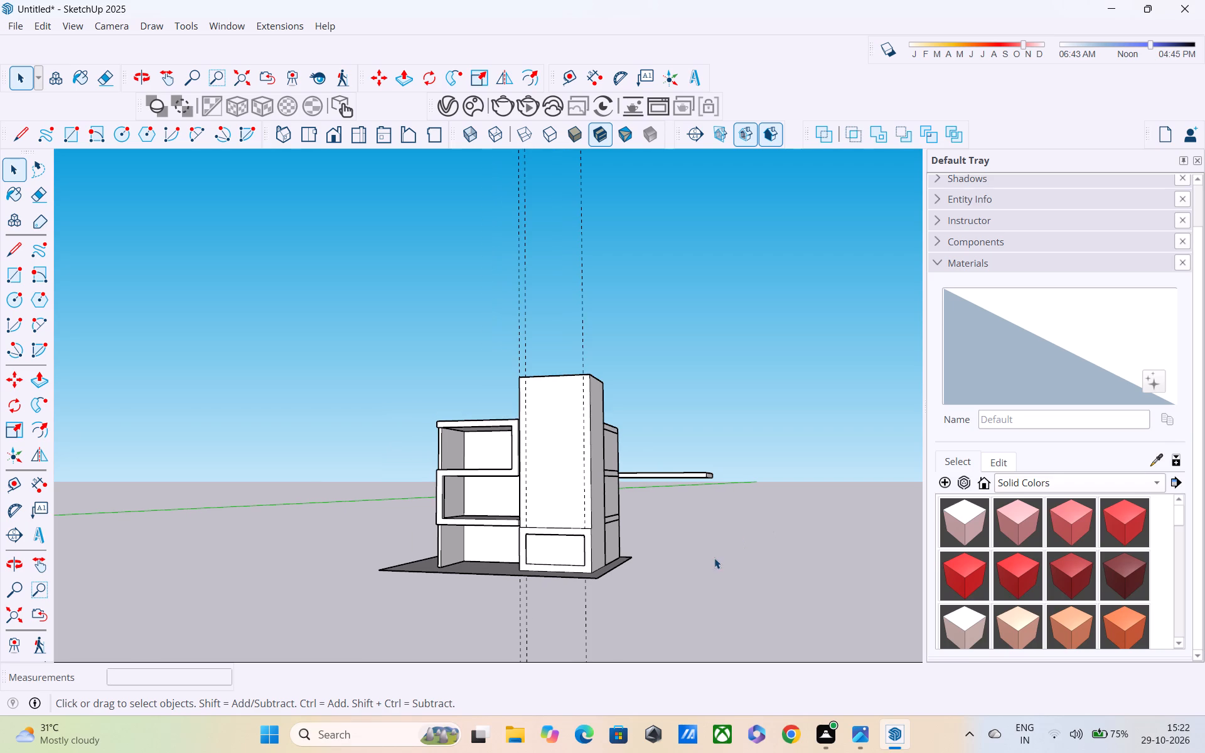
scroll(714, 558, down, 1)
shift+middle_drag(667, 543, 595, 374)
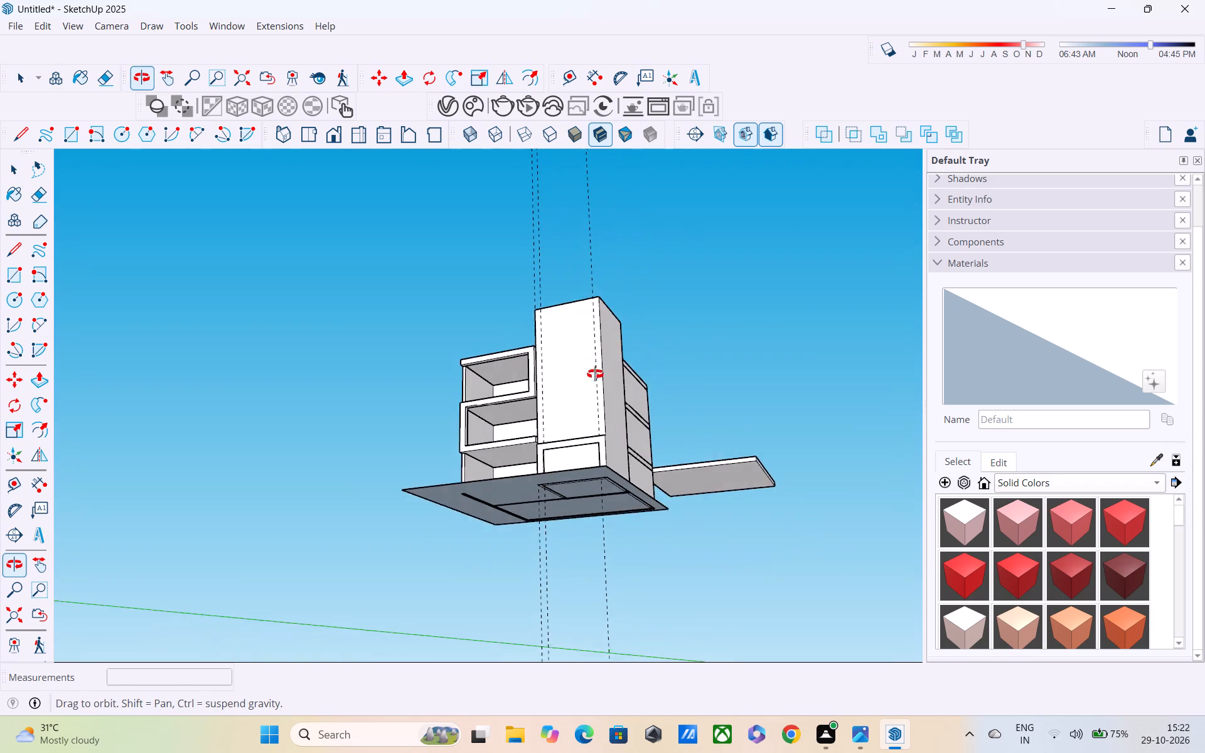
shift+middle_drag(595, 374, 594, 372)
middle_drag(571, 366, 506, 500)
scroll(764, 475, up, 3)
scroll(400, 487, up, 1)
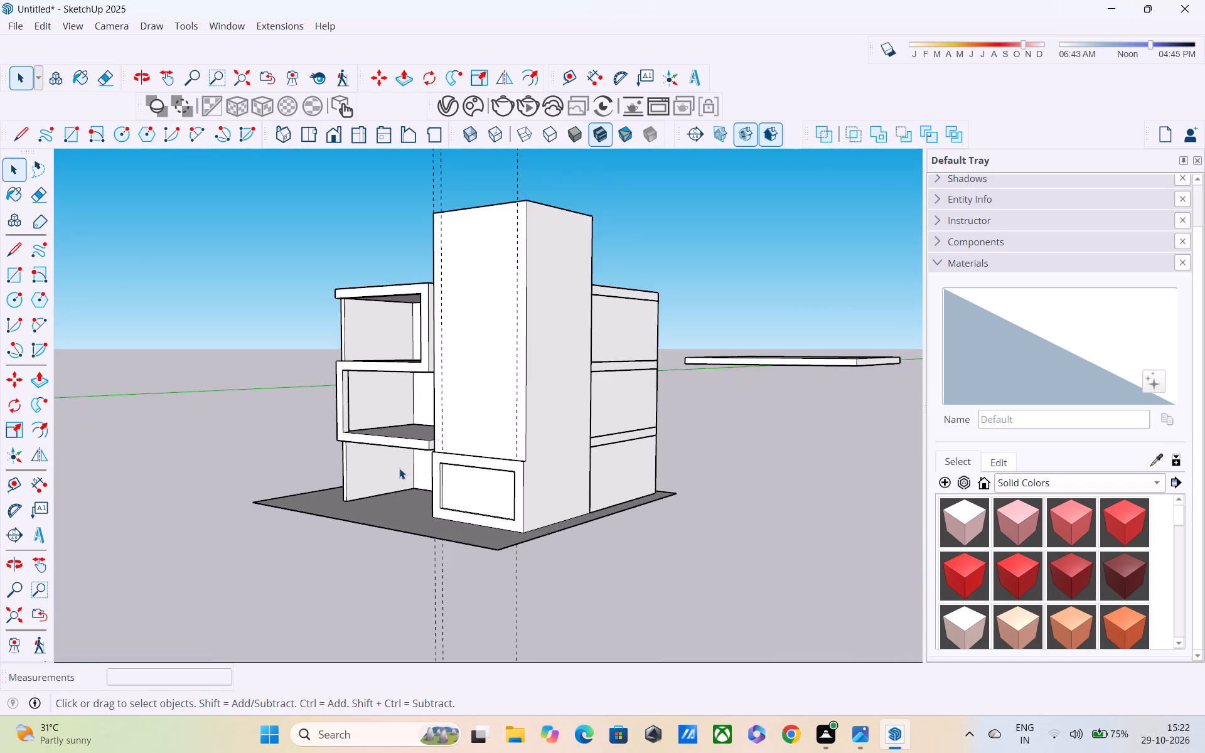
Place a horizontal guide on the tower face 4" above the projecting frame's top edge.
middle_drag(399, 468, 485, 491)
scroll(545, 483, up, 3)
shift+middle_drag(548, 463, 554, 378)
scroll(557, 368, up, 3)
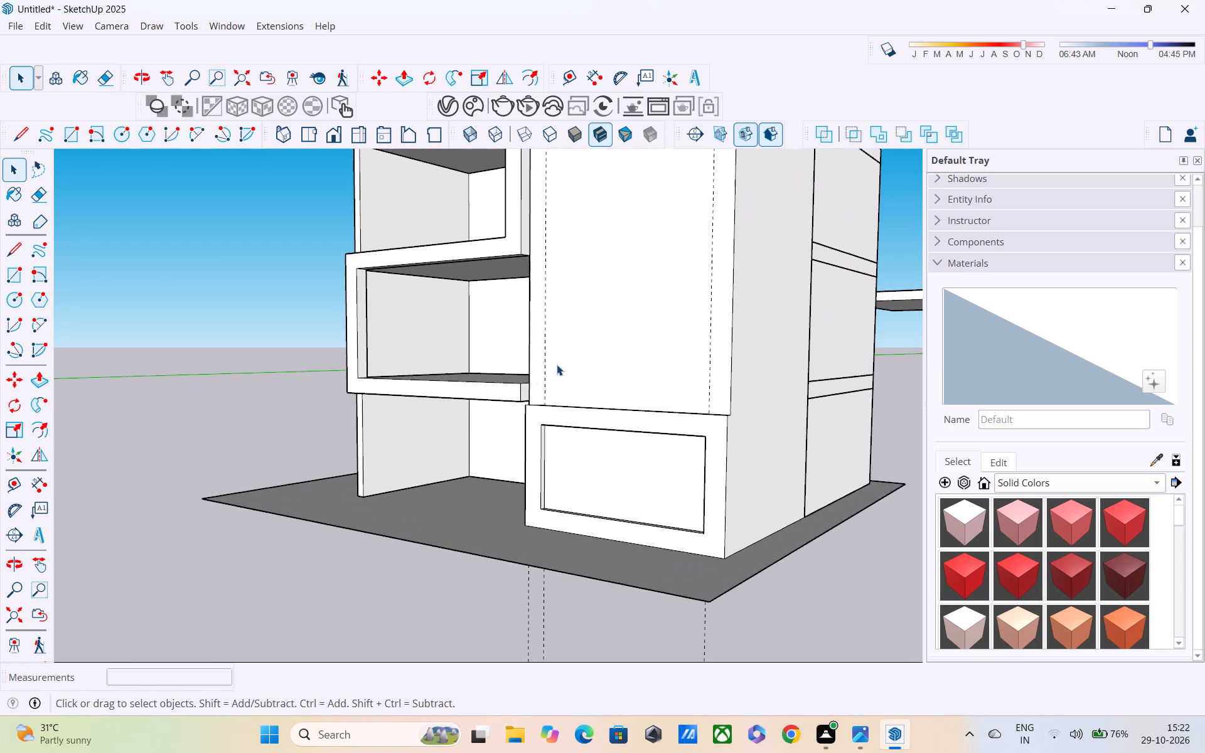
middle_drag(557, 365, 483, 414)
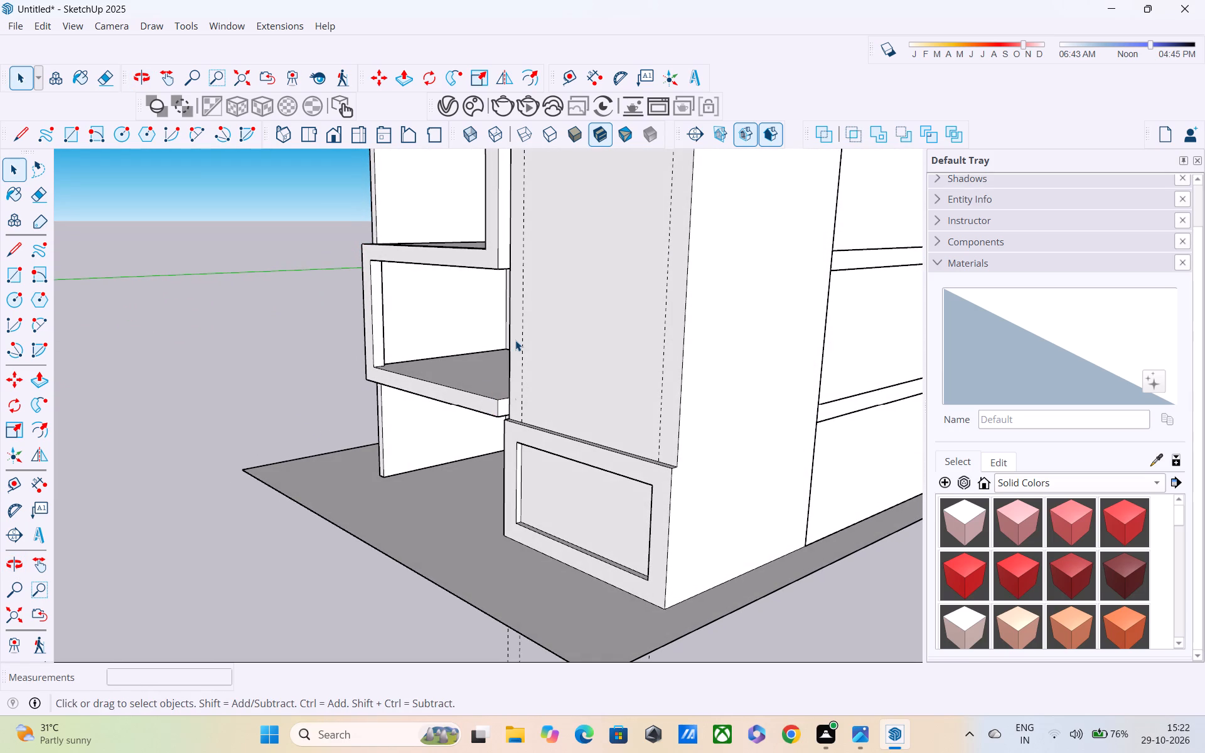
scroll(511, 336, up, 4)
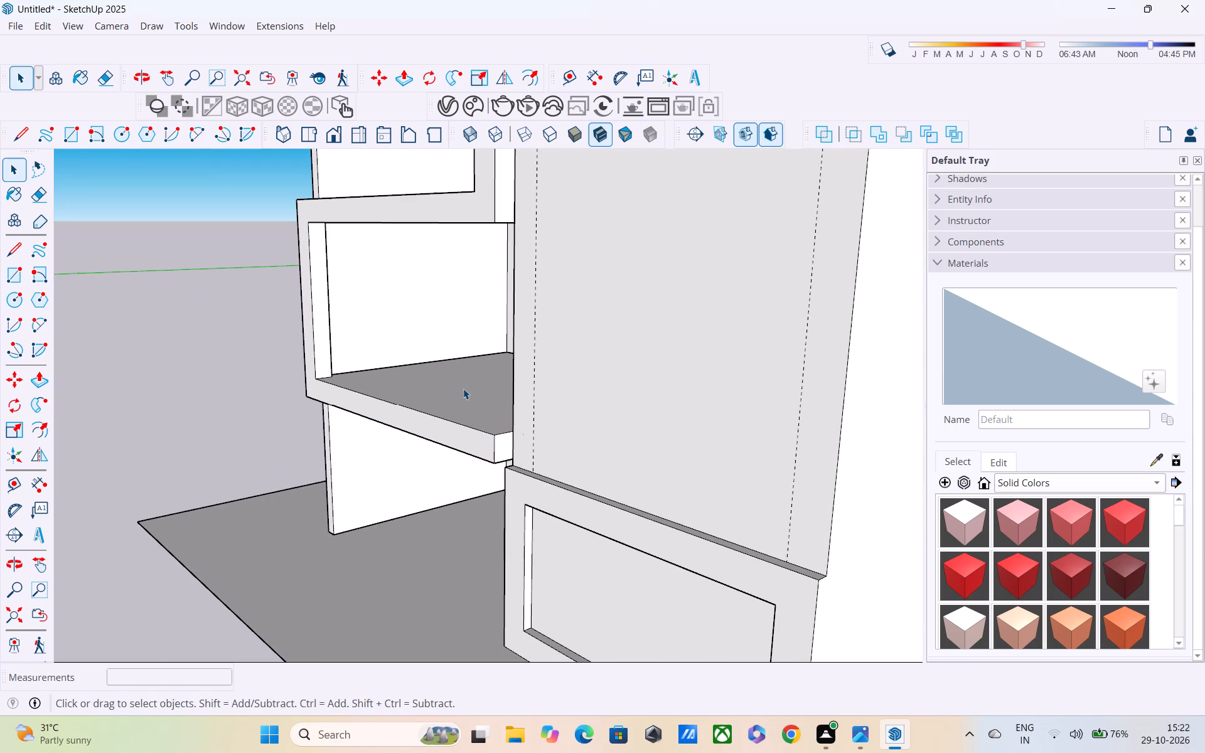
shift+middle_drag(532, 567, 503, 532)
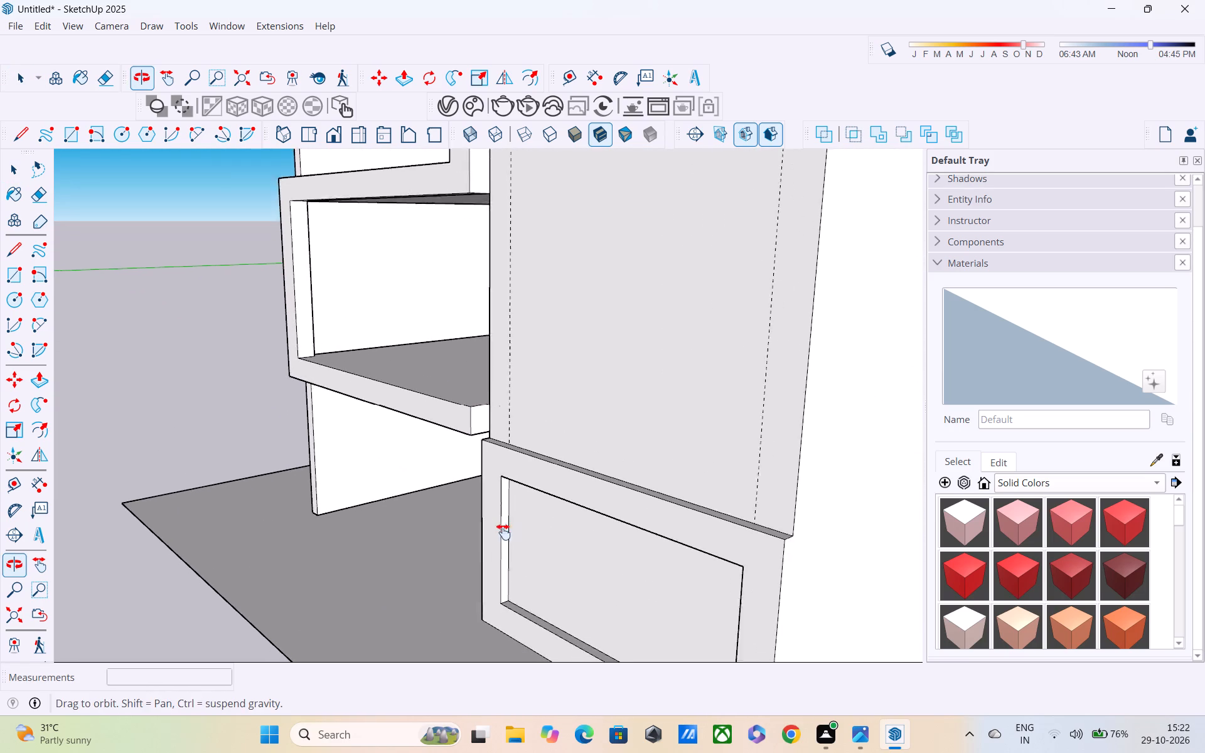
shift+middle_drag(503, 532, 483, 501)
scroll(466, 458, down, 3)
middle_drag(542, 420, 458, 446)
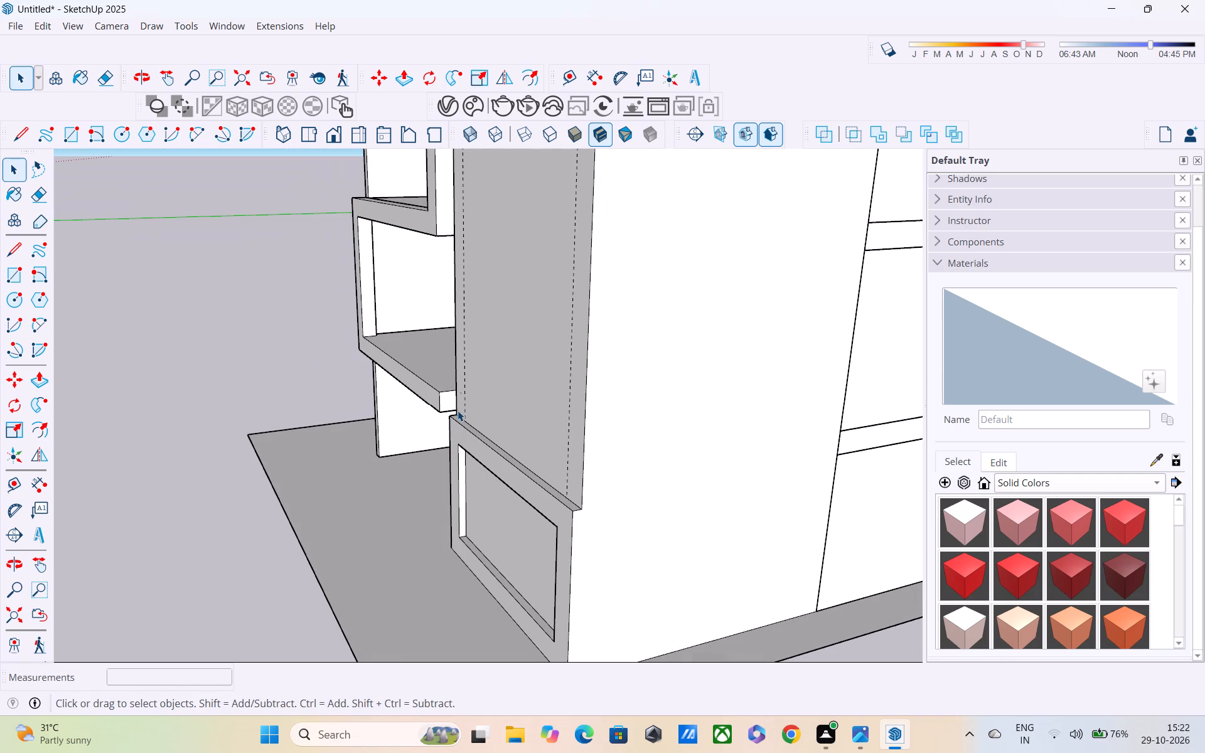
key(t)
scroll(503, 438, up, 3)
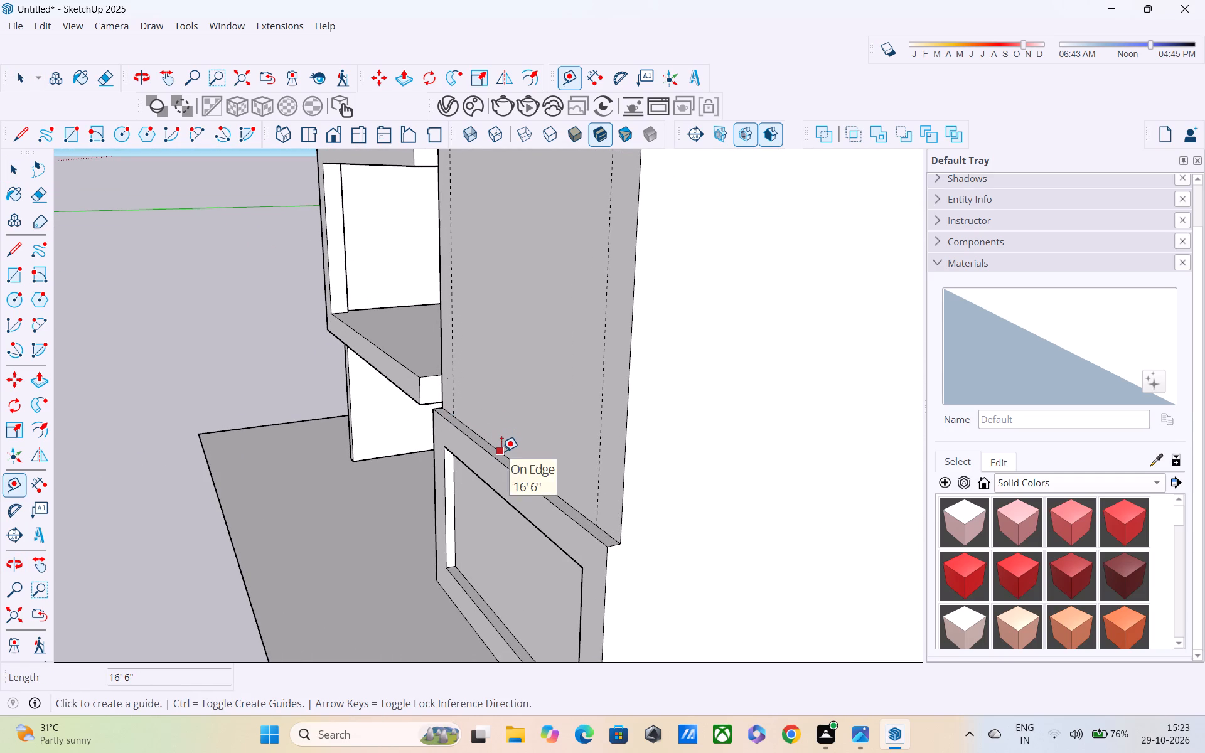
click(501, 451)
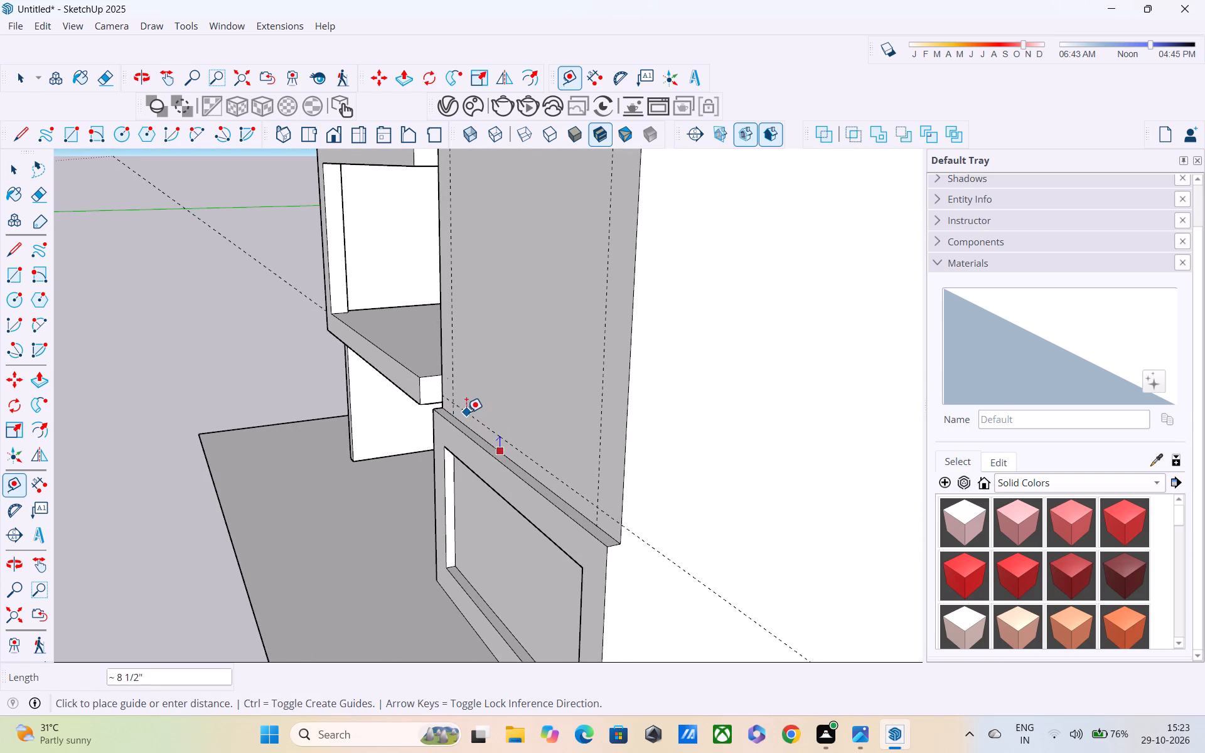
click(439, 403)
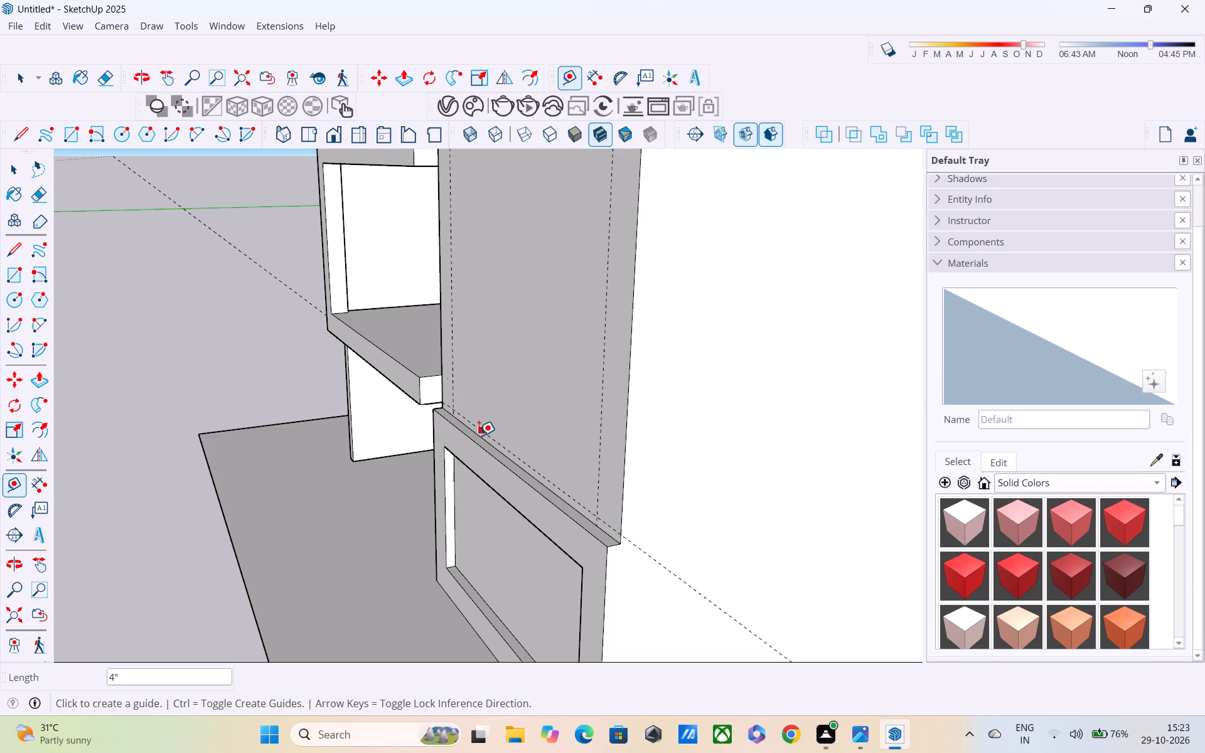
Place a second horizontal guide on the tower face 1'6" above the 4" offset guide.
click(485, 439)
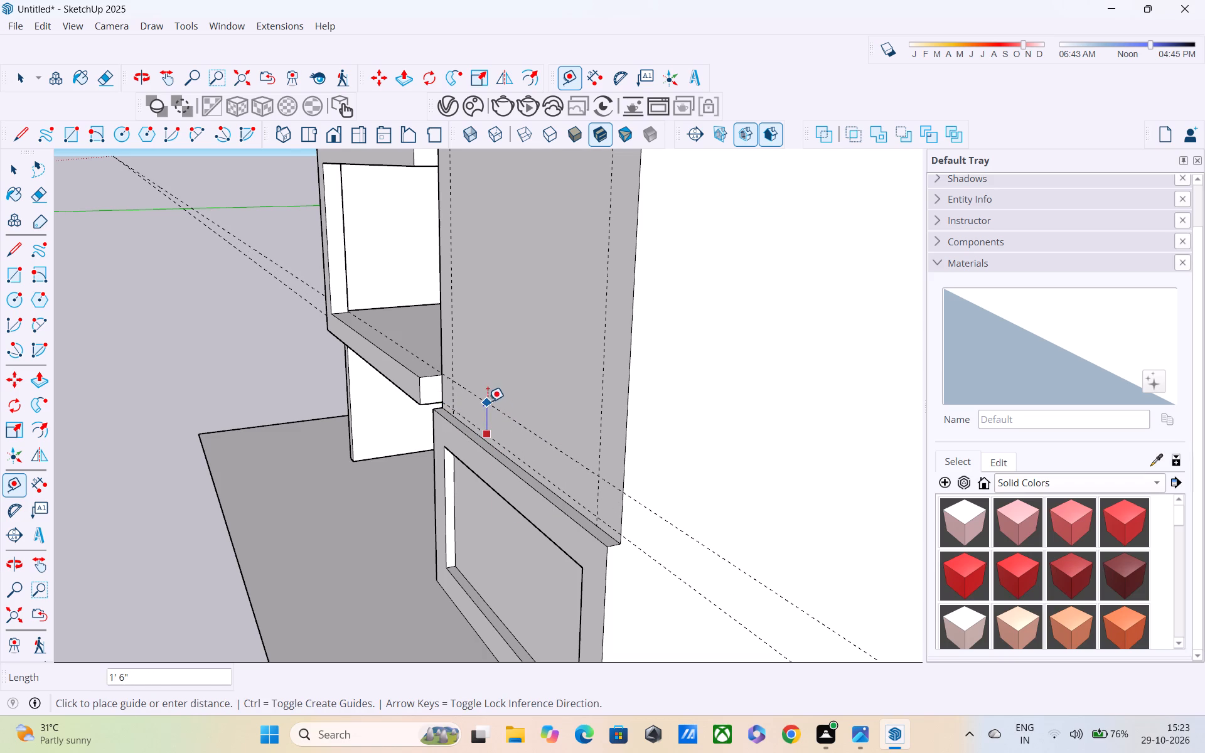
click(485, 400)
middle_drag(495, 417, 624, 339)
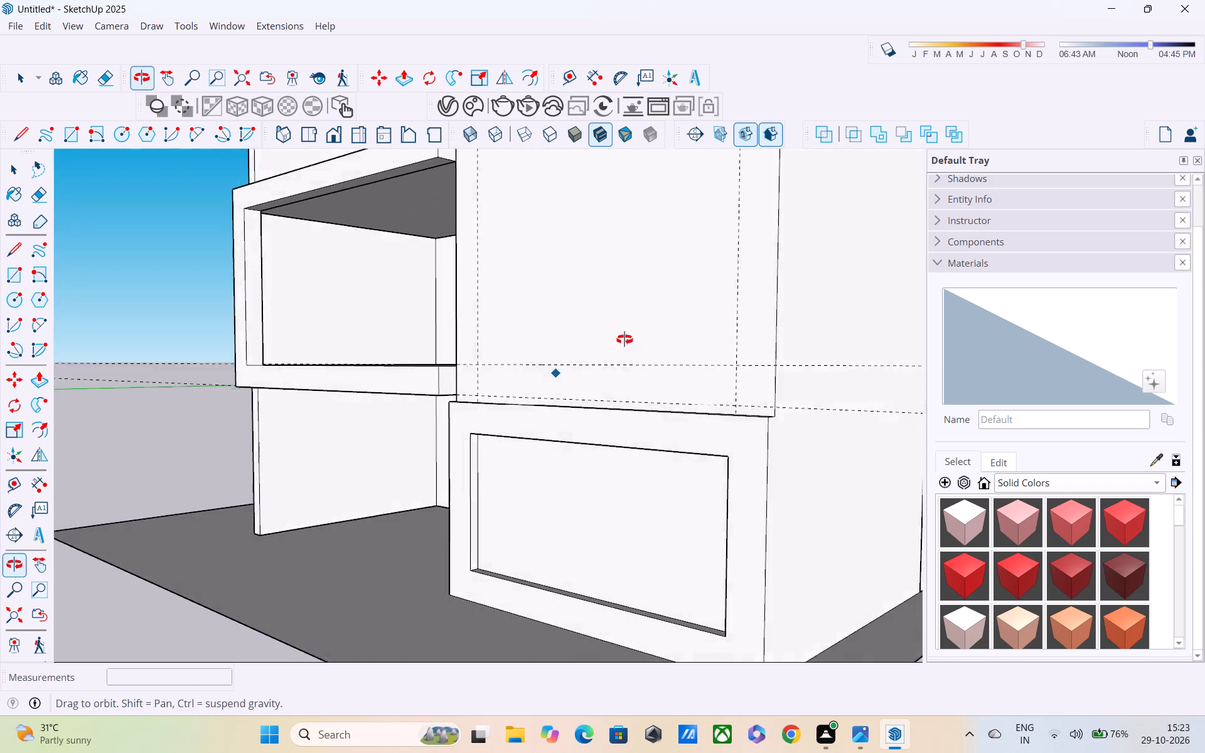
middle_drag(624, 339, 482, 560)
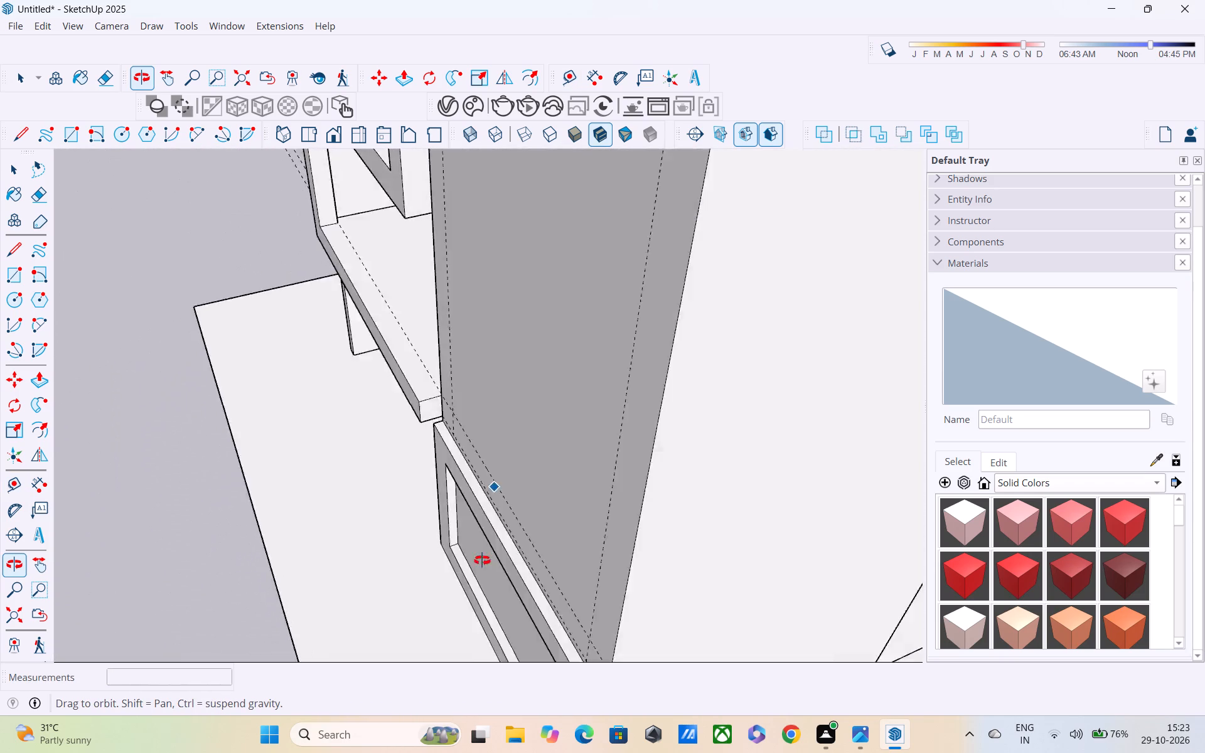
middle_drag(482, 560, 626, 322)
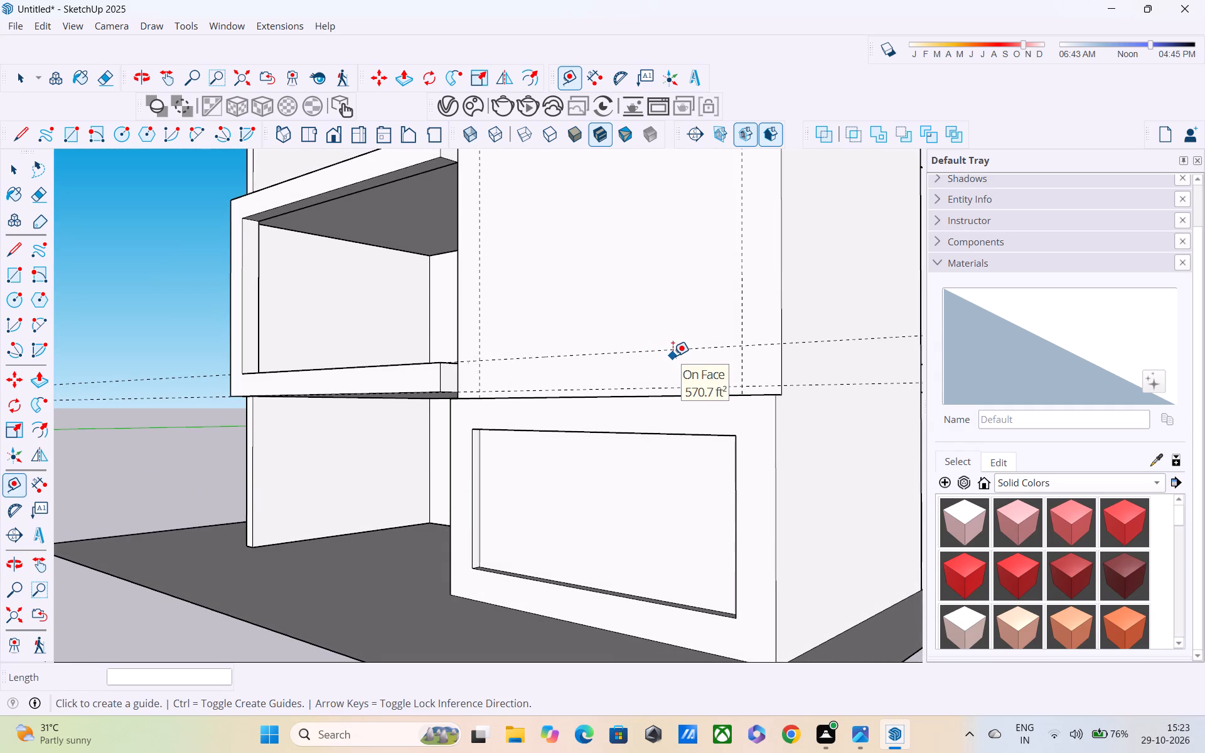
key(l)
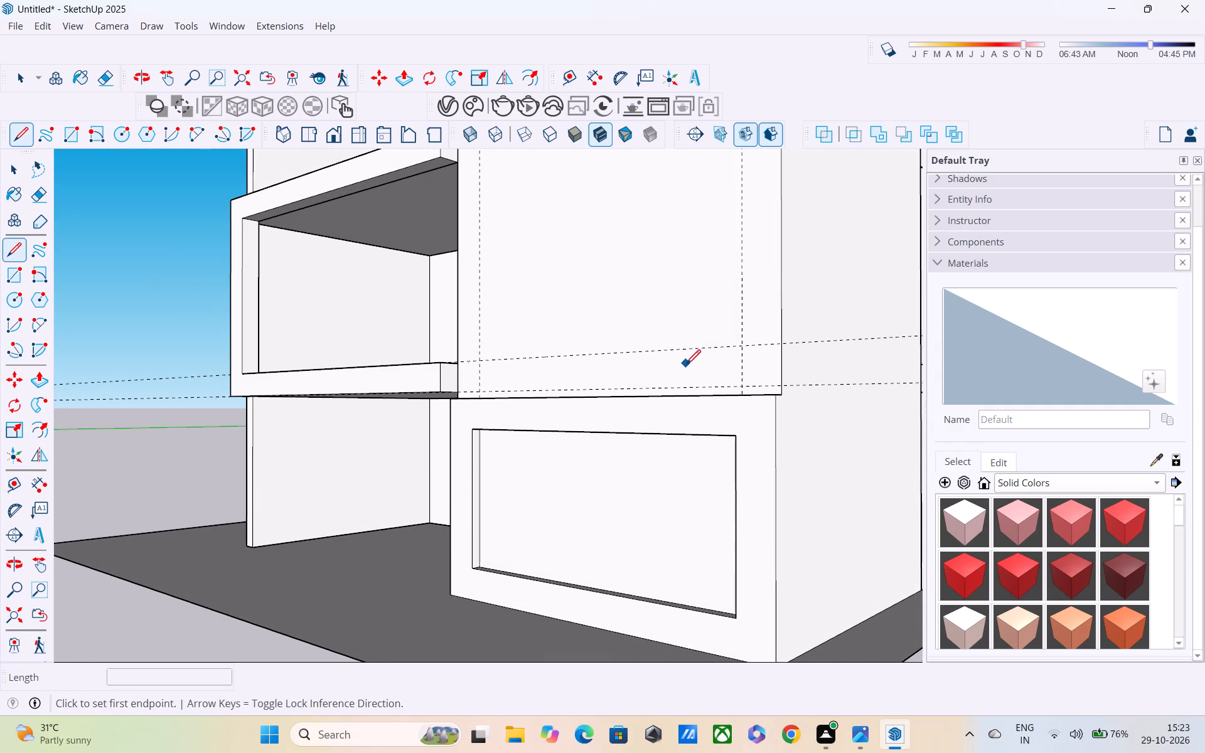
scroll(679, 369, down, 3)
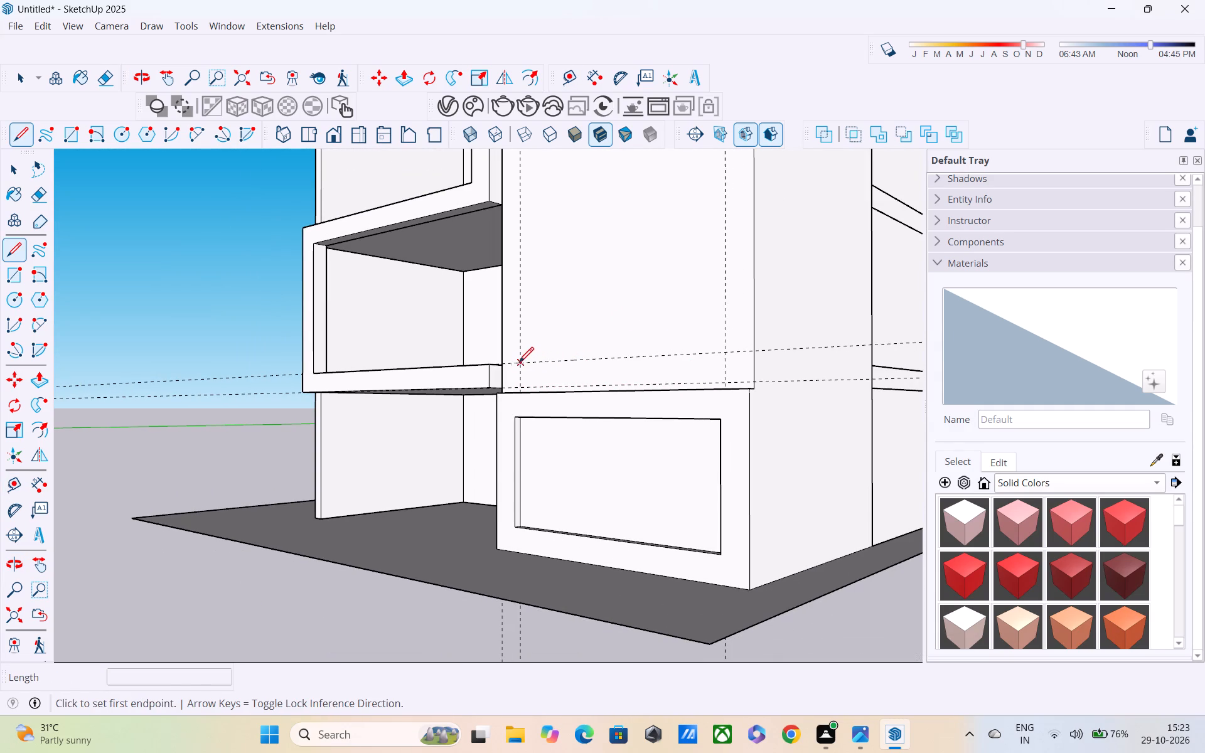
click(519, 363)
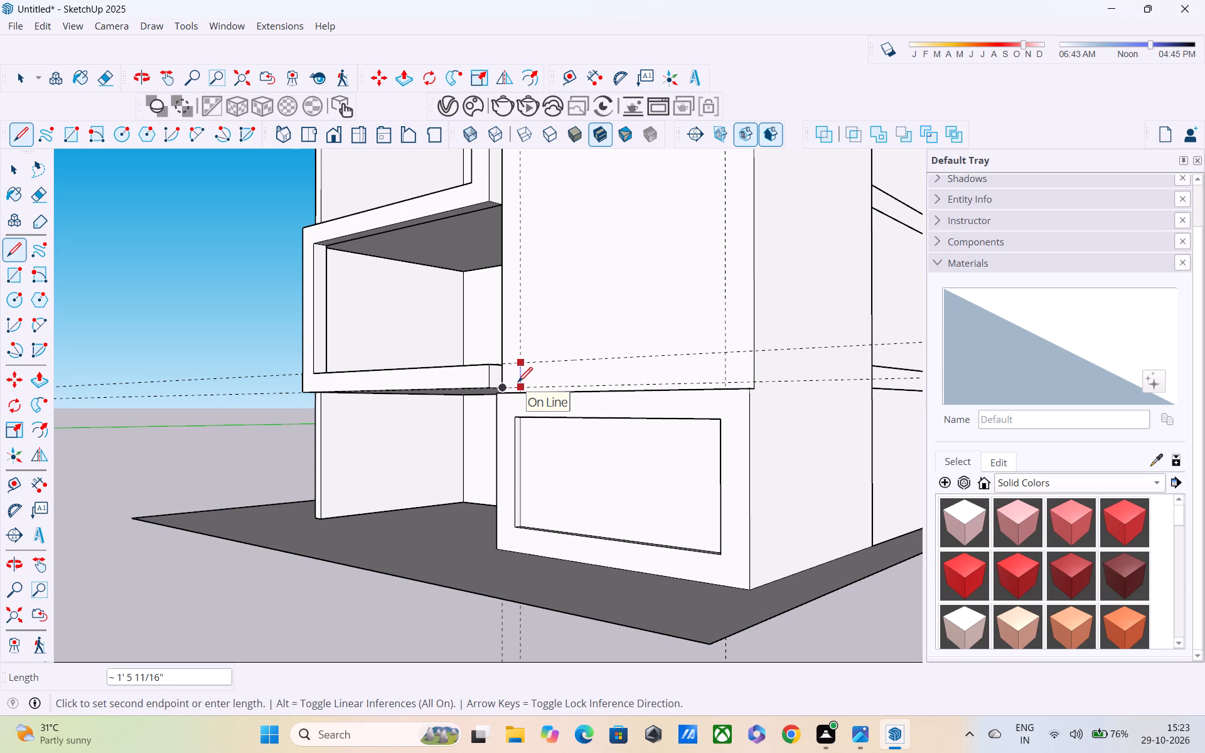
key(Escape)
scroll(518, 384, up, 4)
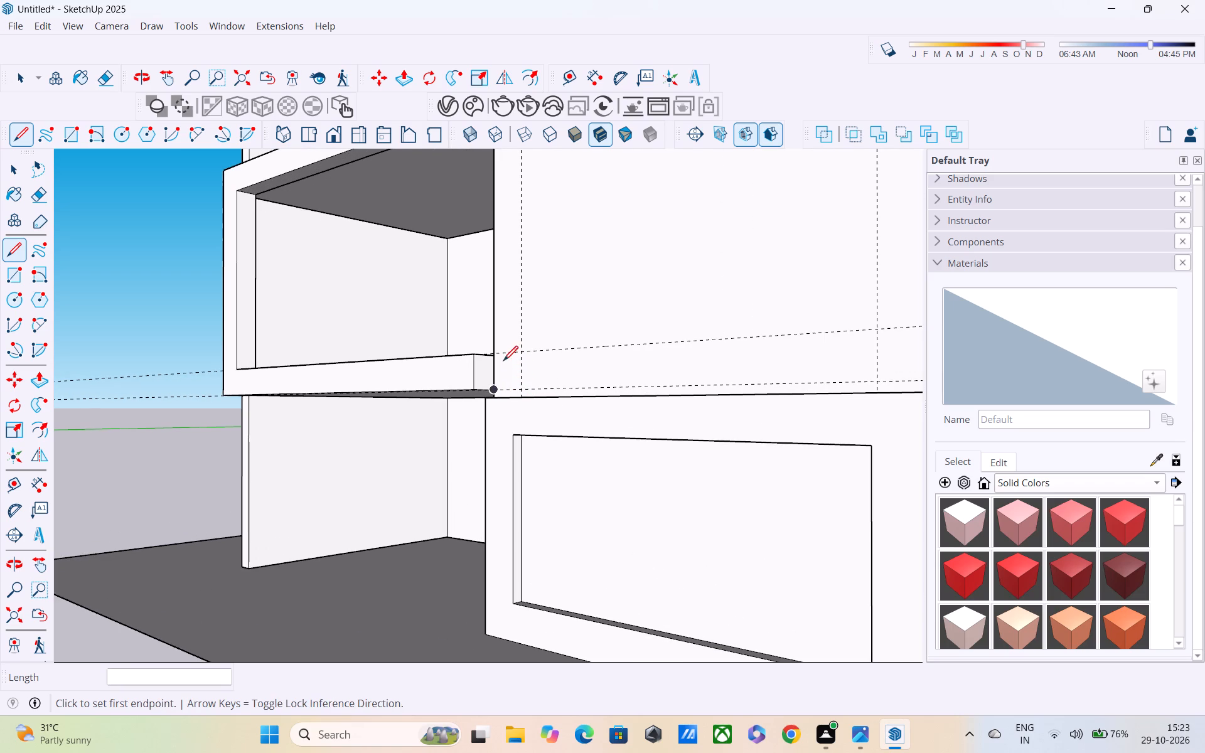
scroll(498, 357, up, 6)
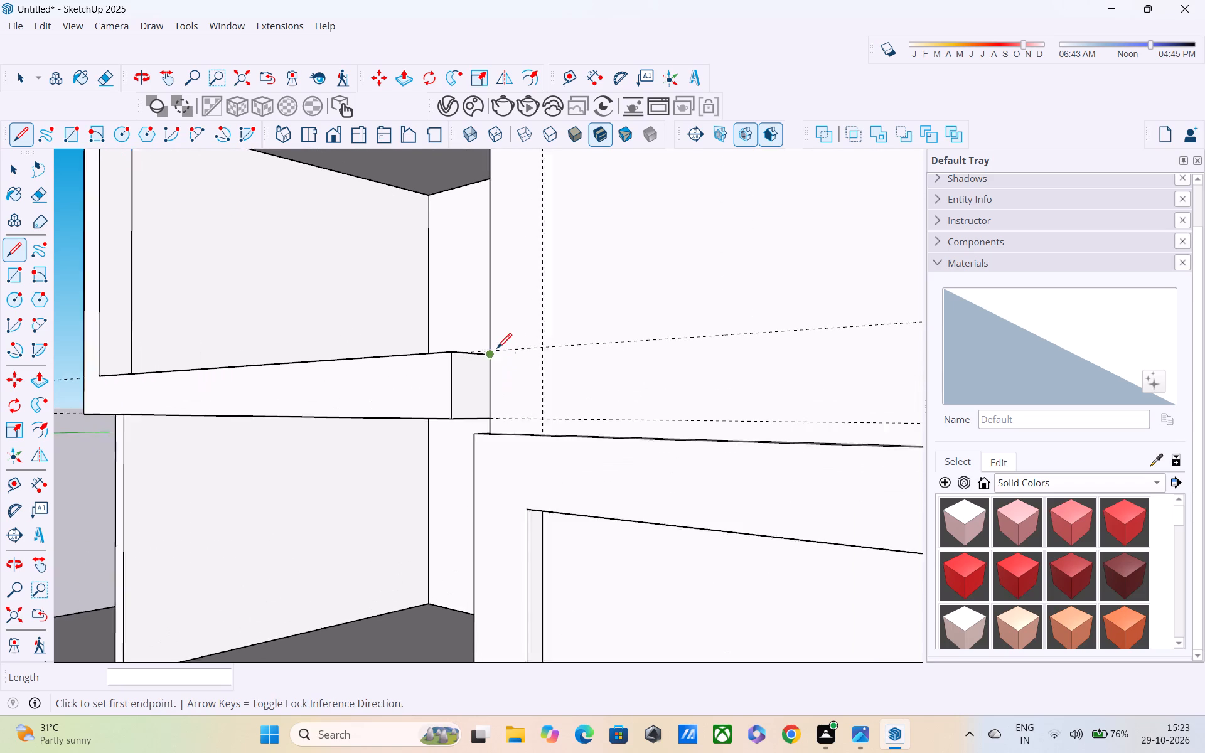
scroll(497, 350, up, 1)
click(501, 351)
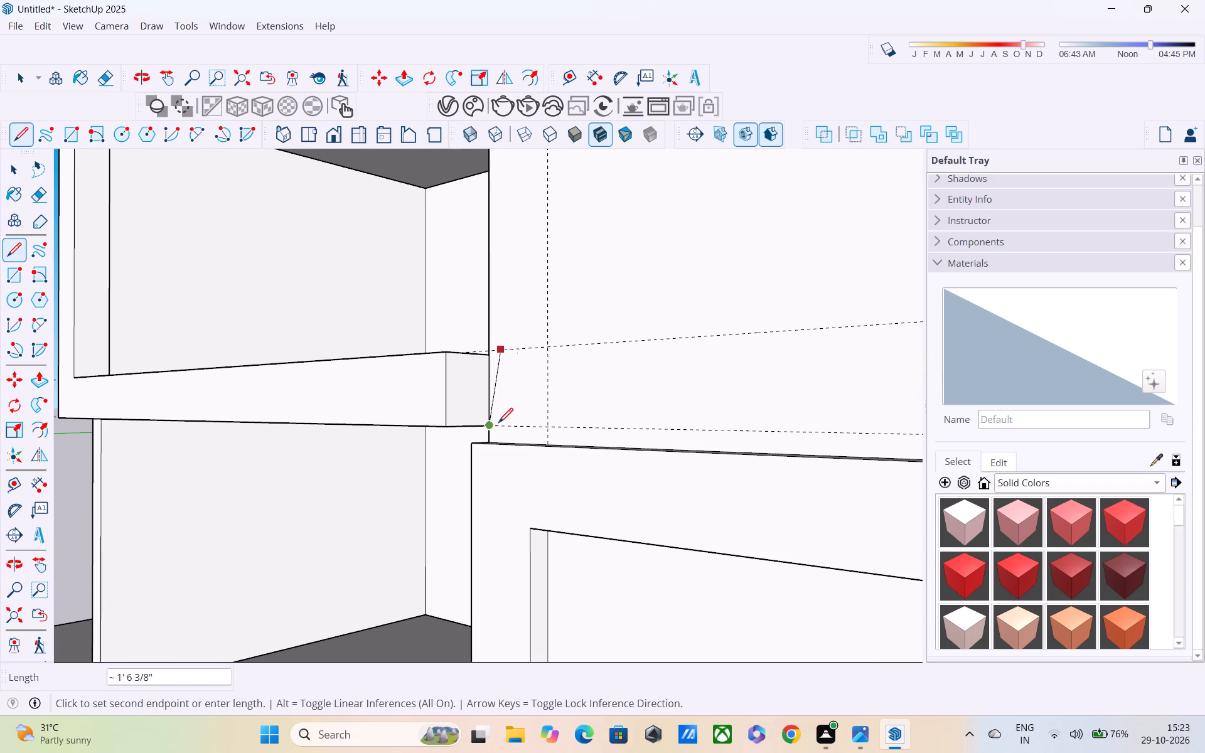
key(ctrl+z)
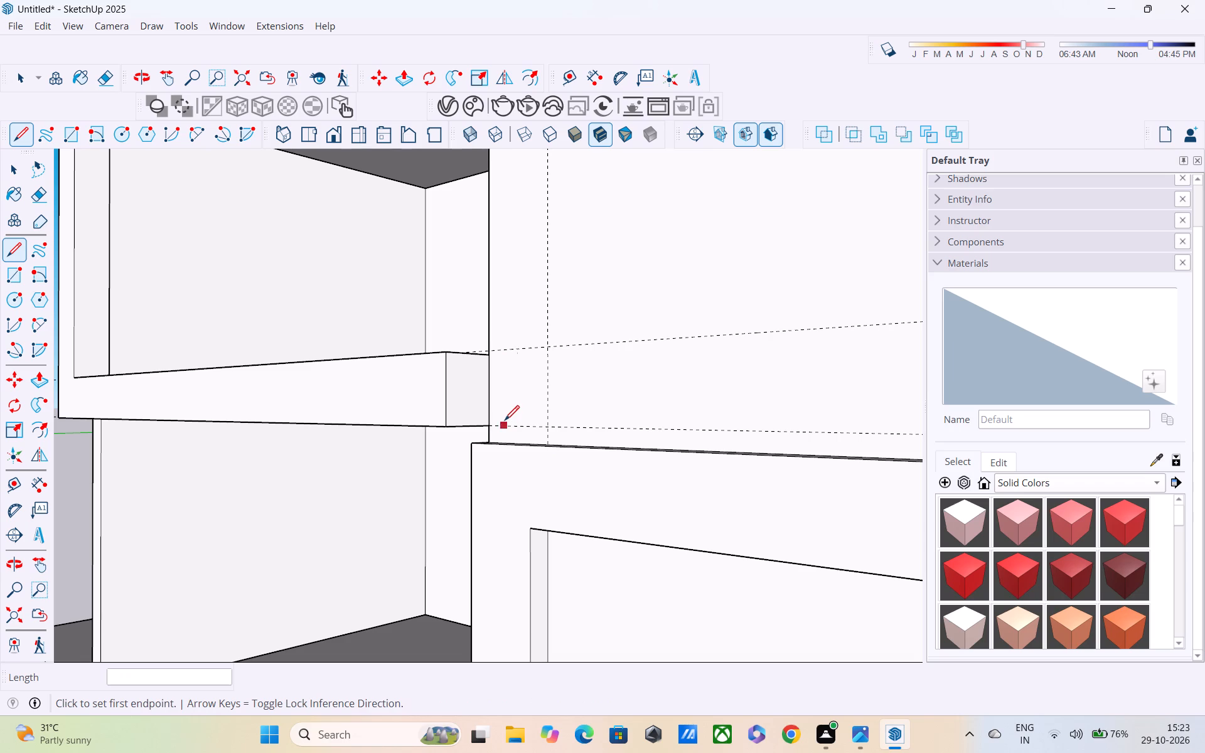
Undo the upper horizontal guide and place a new one about 1'5" above the lower guide, level with the adjoining slab's top edge.
key(ctrl+z)
middle_drag(518, 410, 493, 453)
key(v)
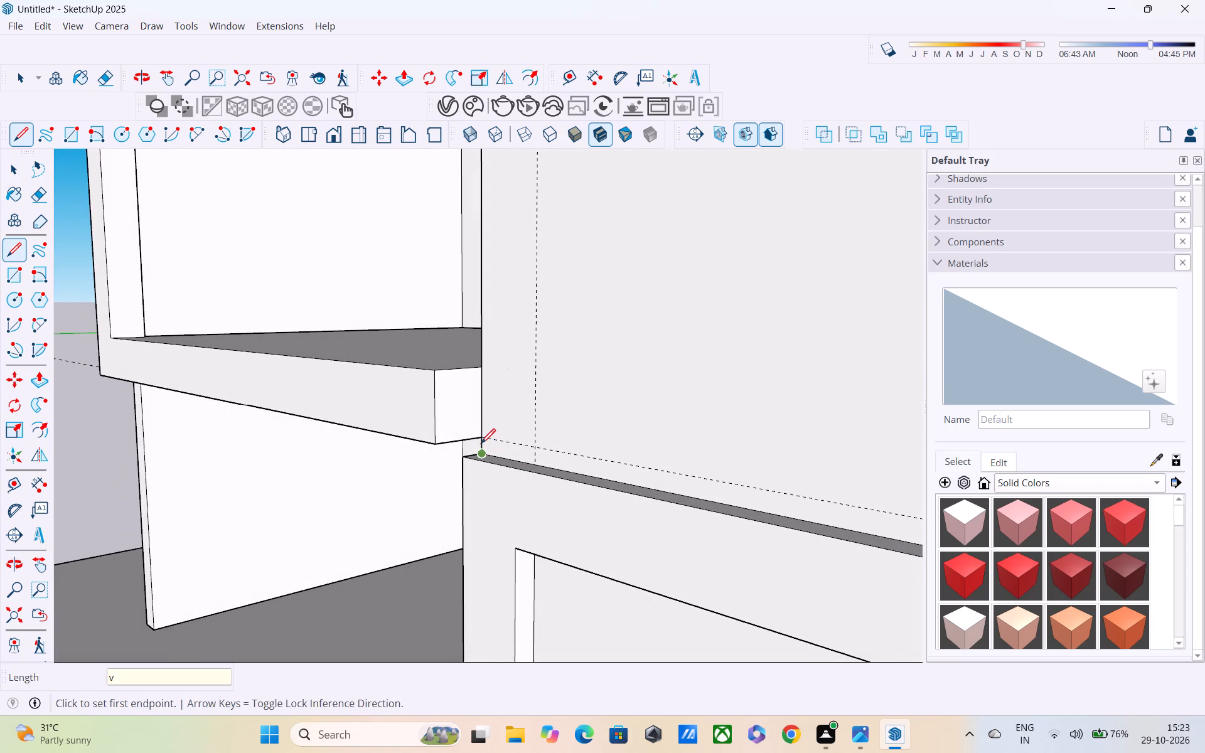
key(space)
key(t)
click(522, 443)
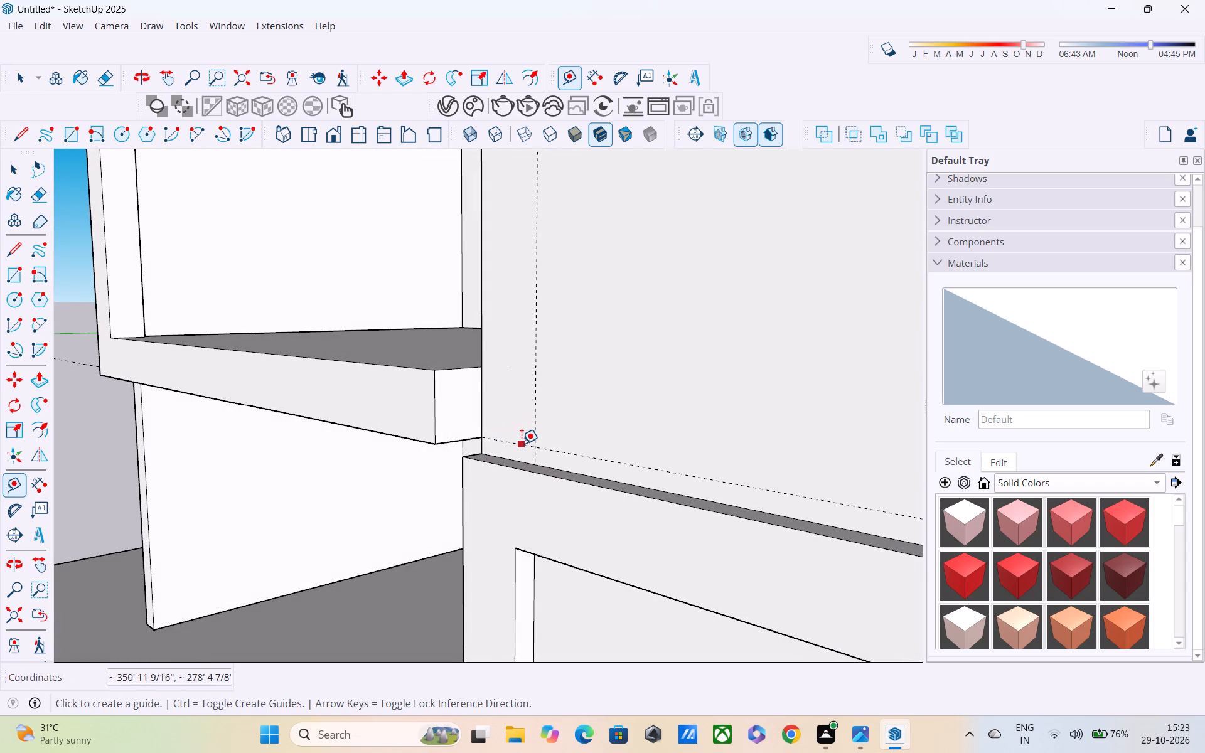
click(482, 373)
scroll(490, 390, down, 3)
middle_drag(518, 419, 520, 390)
scroll(520, 390, up, 1)
scroll(520, 398, down, 4)
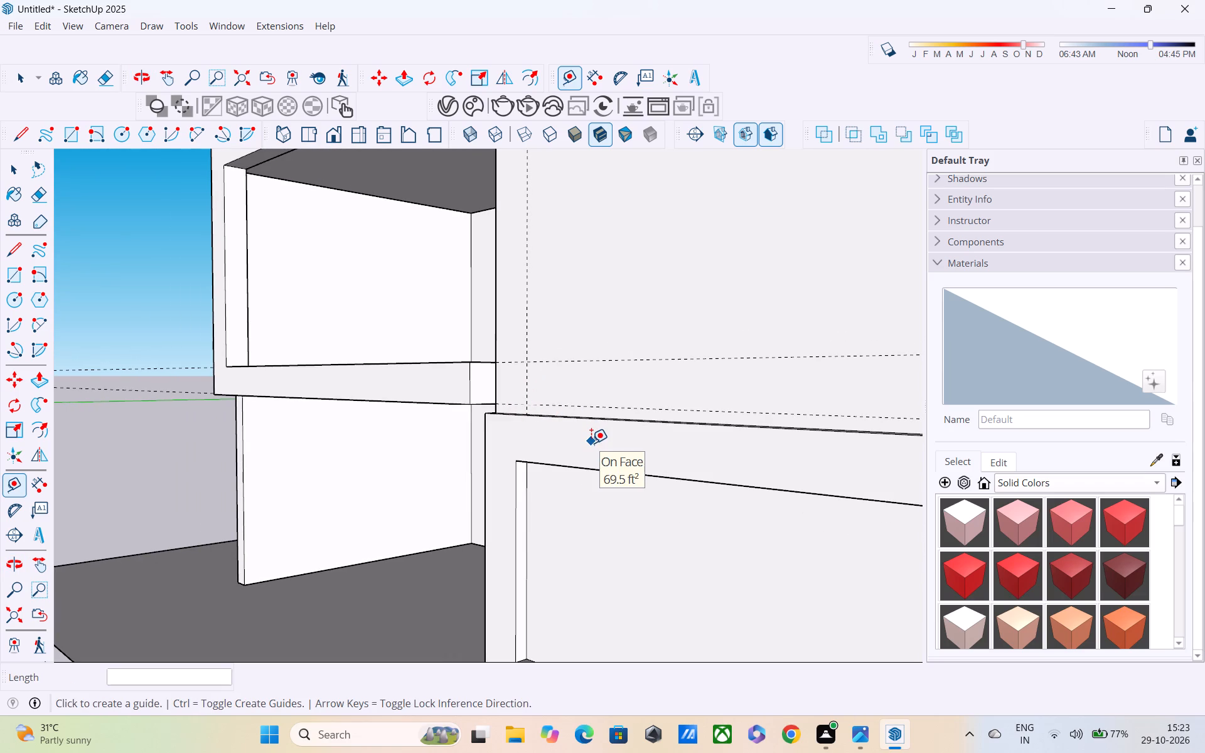
key(Escape)
Draw a horizontal rectangle about 16'3" by 1'5" between the two horizontal guides across the tower's front face.
key(r)
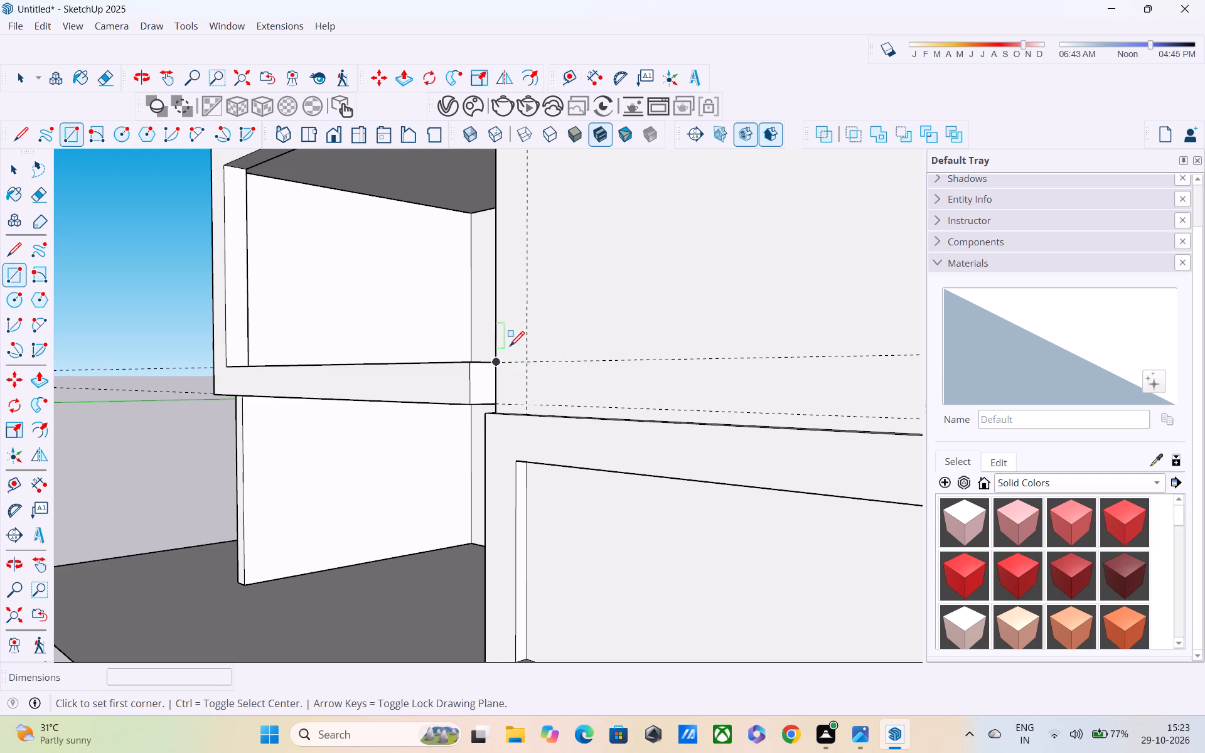
scroll(510, 348, up, 1)
middle_drag(521, 354, 670, 351)
scroll(659, 360, up, 5)
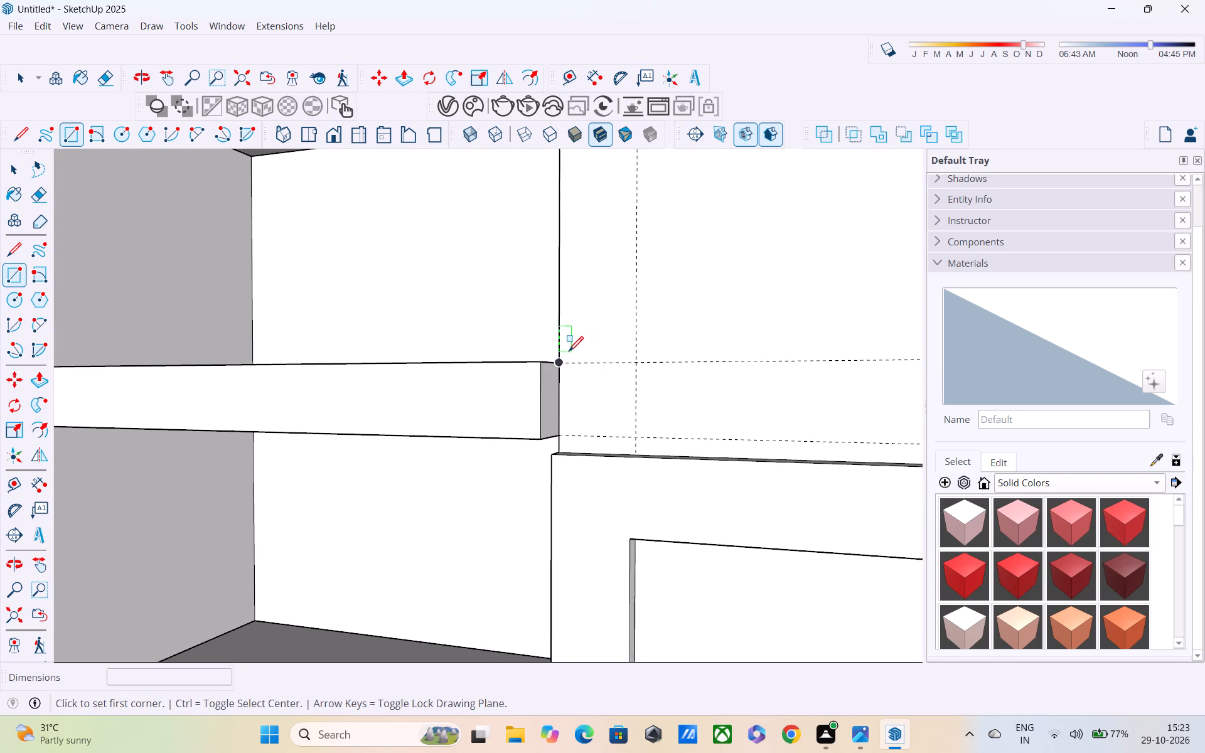
click(570, 359)
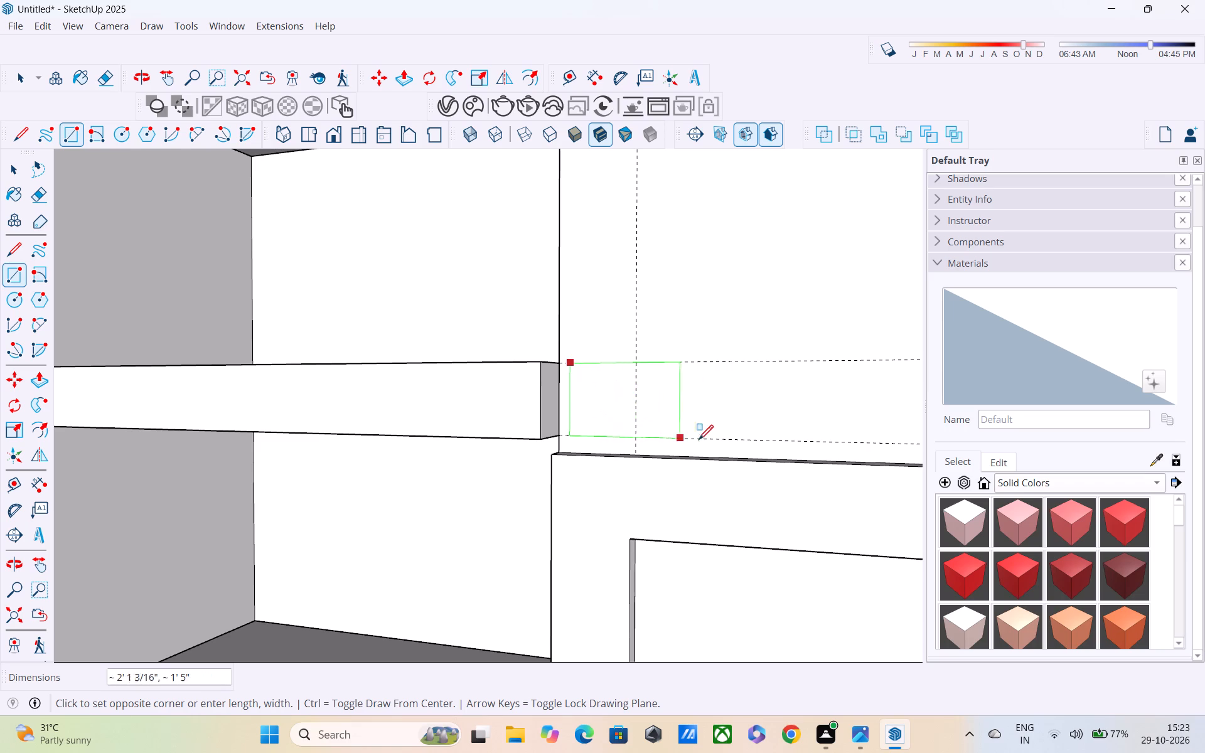
scroll(714, 441, down, 4)
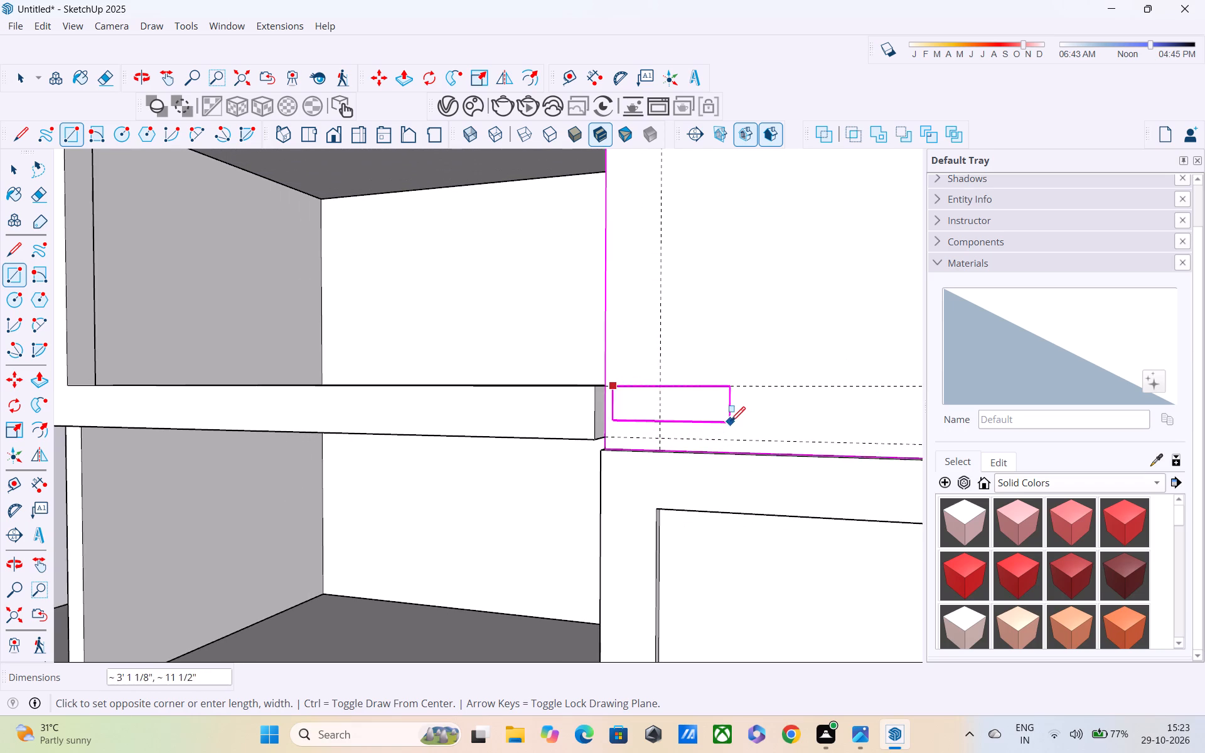
shift+middle_drag(731, 423, 495, 360)
scroll(491, 344, down, 1)
middle_drag(603, 362, 444, 362)
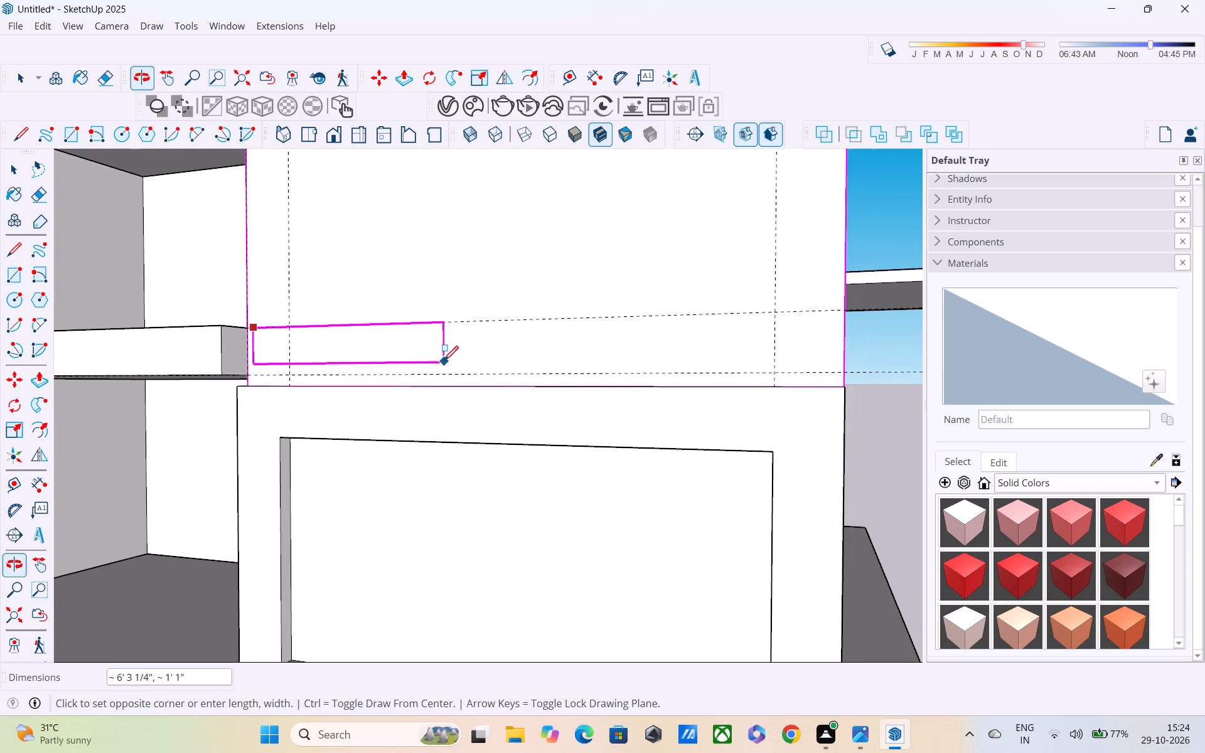
scroll(443, 359, down, 3)
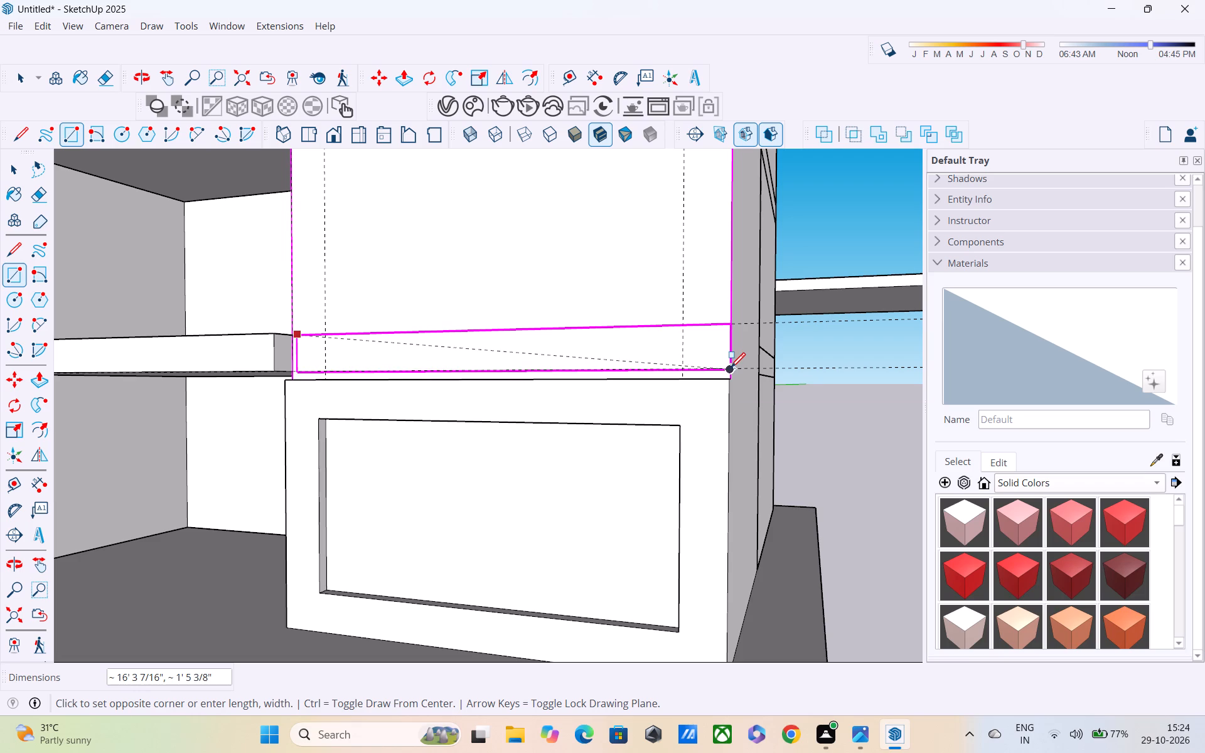
scroll(730, 368, up, 2)
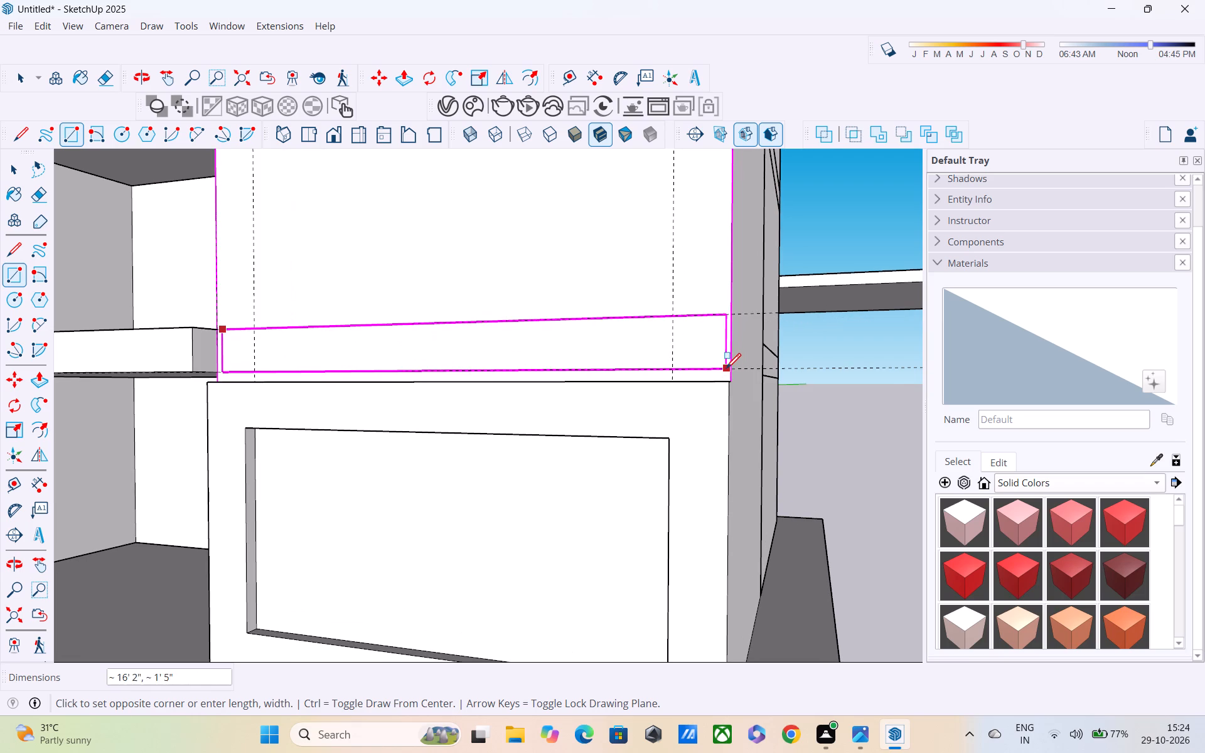
click(729, 369)
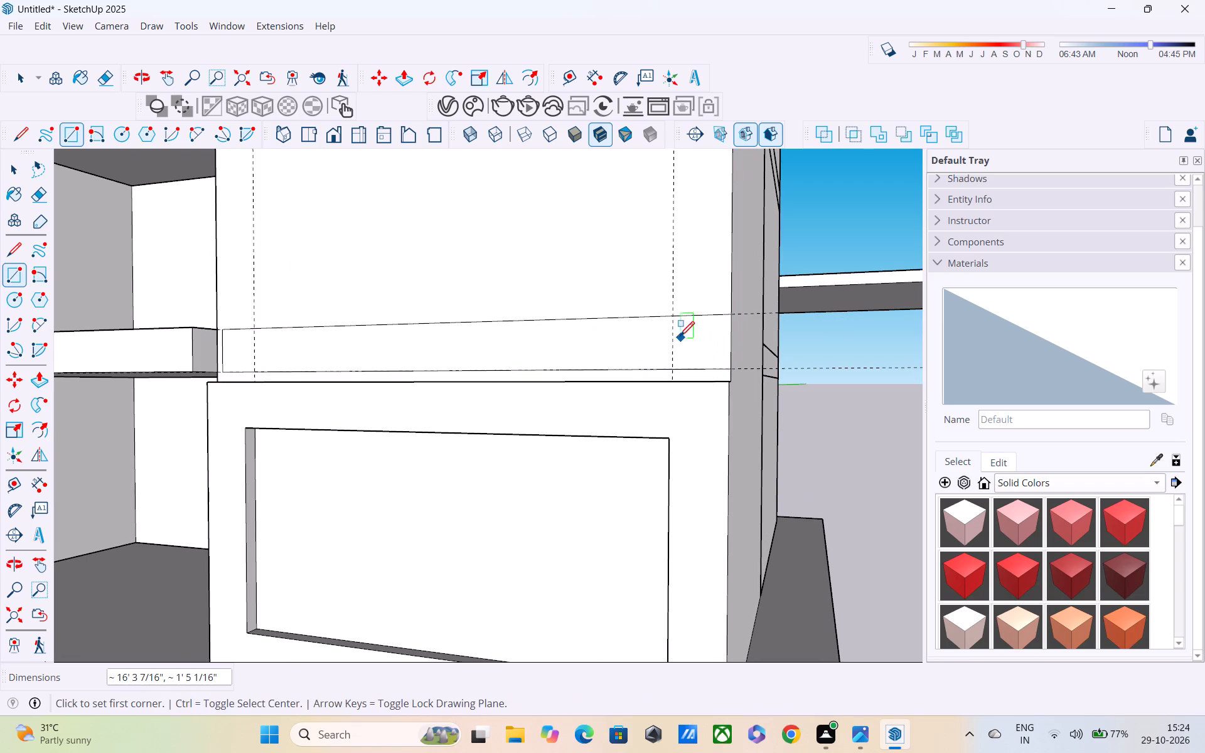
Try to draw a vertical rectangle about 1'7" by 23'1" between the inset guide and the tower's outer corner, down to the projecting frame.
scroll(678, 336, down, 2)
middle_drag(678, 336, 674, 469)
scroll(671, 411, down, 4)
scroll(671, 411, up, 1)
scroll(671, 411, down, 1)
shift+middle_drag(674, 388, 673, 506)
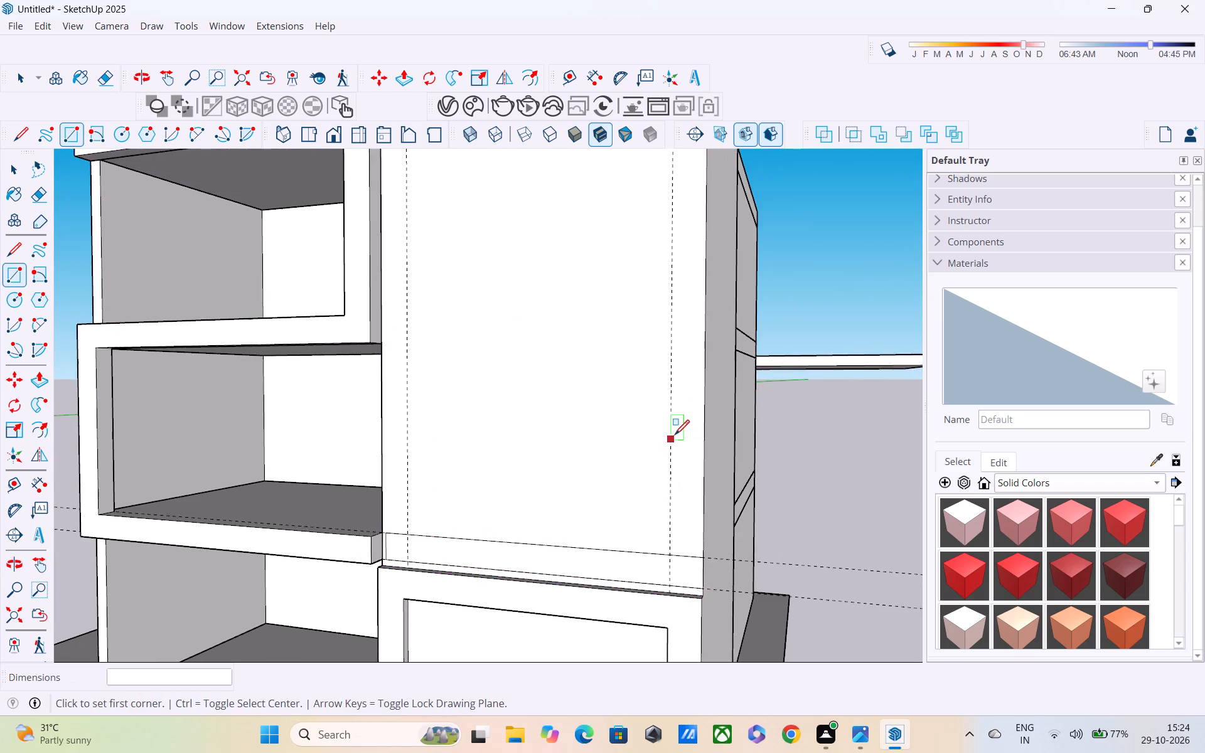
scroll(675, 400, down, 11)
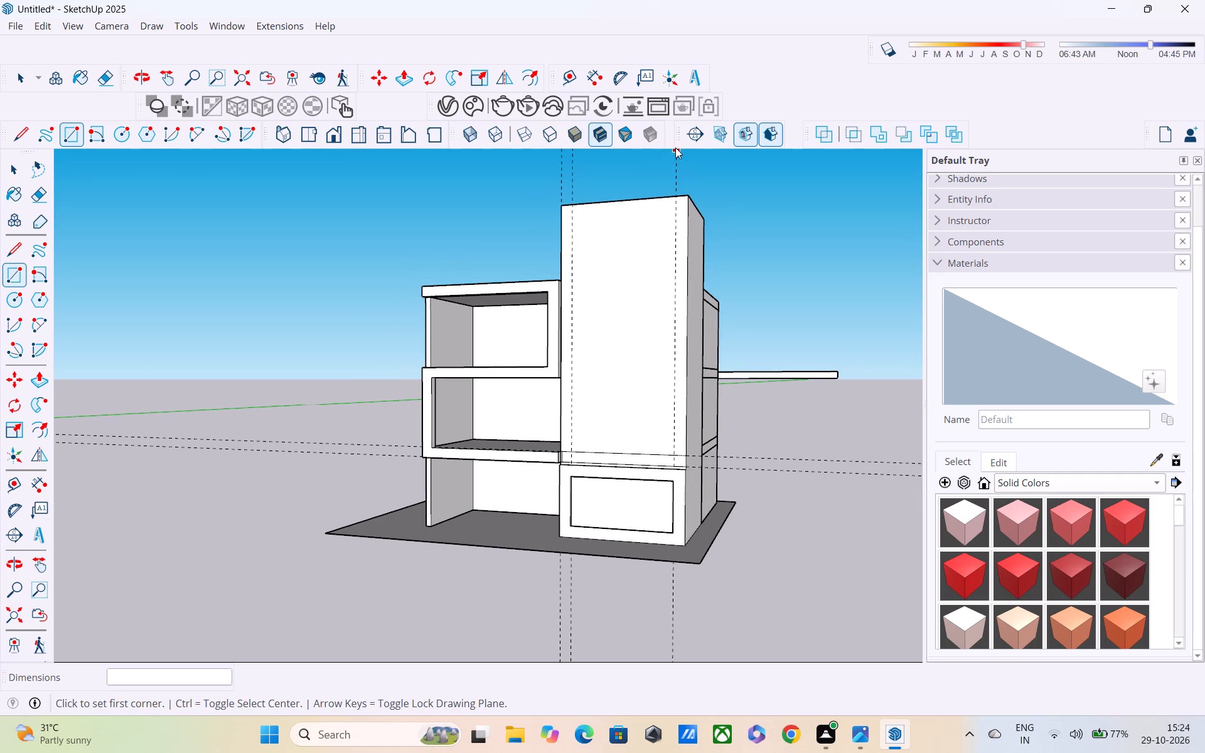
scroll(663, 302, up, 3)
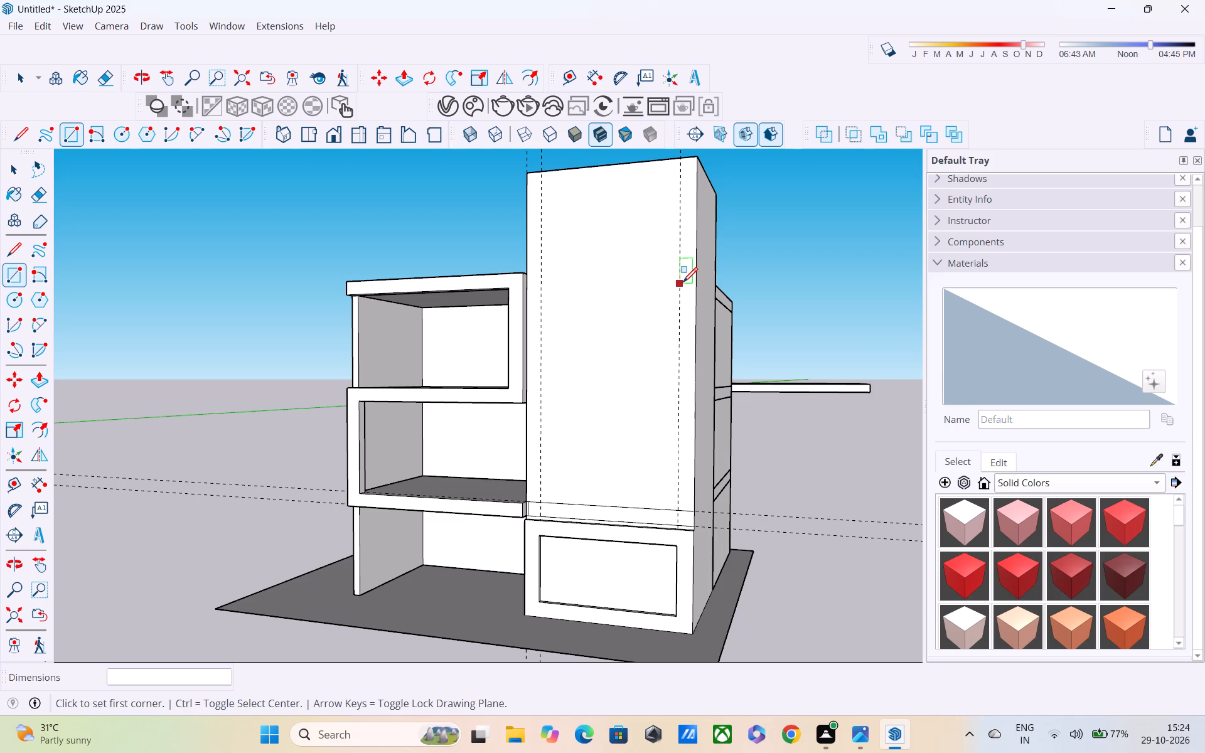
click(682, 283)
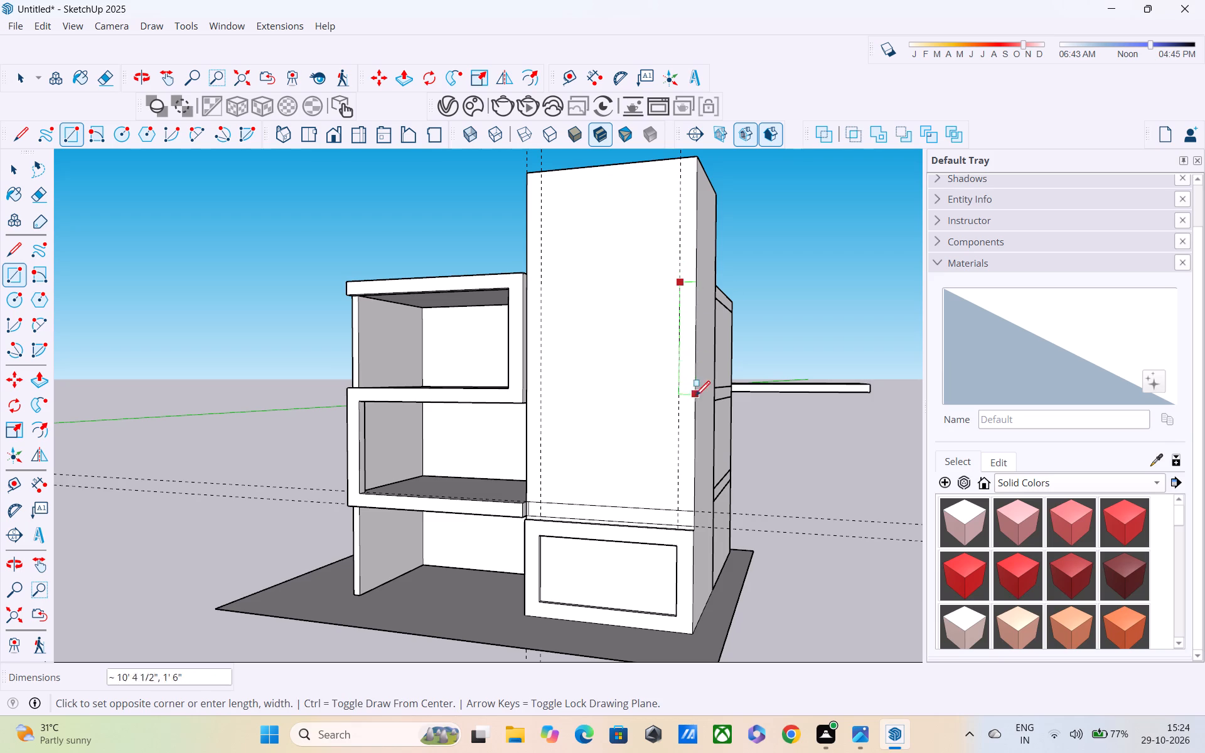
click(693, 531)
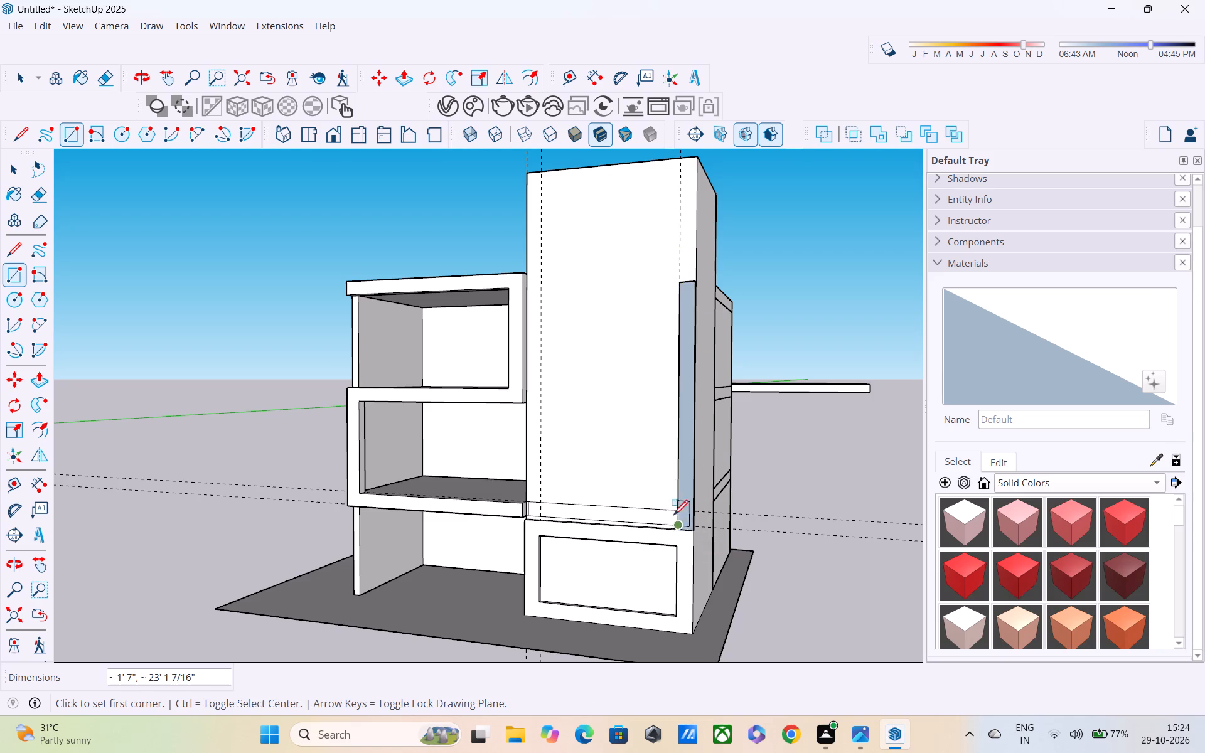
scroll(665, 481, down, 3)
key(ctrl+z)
Outline the vertical strip with a line about 20'6" up the inset guide from the horizontal band, closed by a 1'6" line to the tower's corner edge.
middle_drag(671, 418, 592, 474)
scroll(594, 474, up, 1)
scroll(645, 405, up, 4)
scroll(659, 380, down, 2)
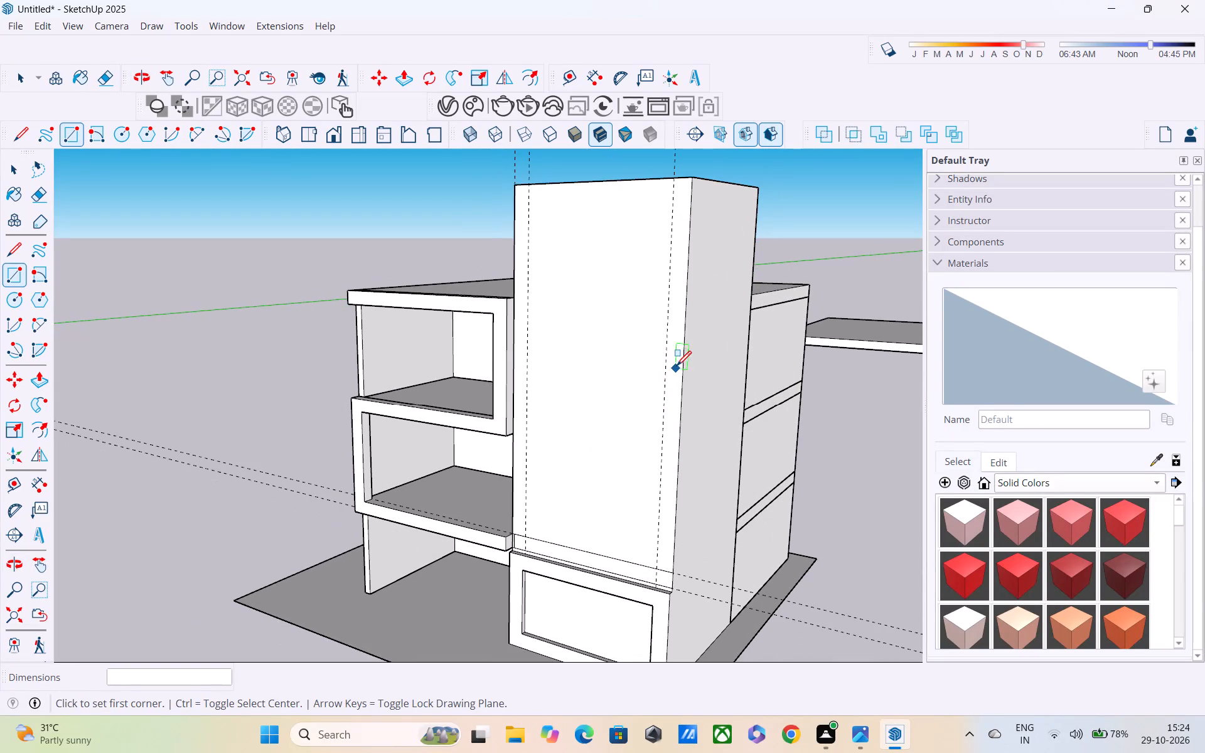
key(space)
scroll(695, 334, up, 2)
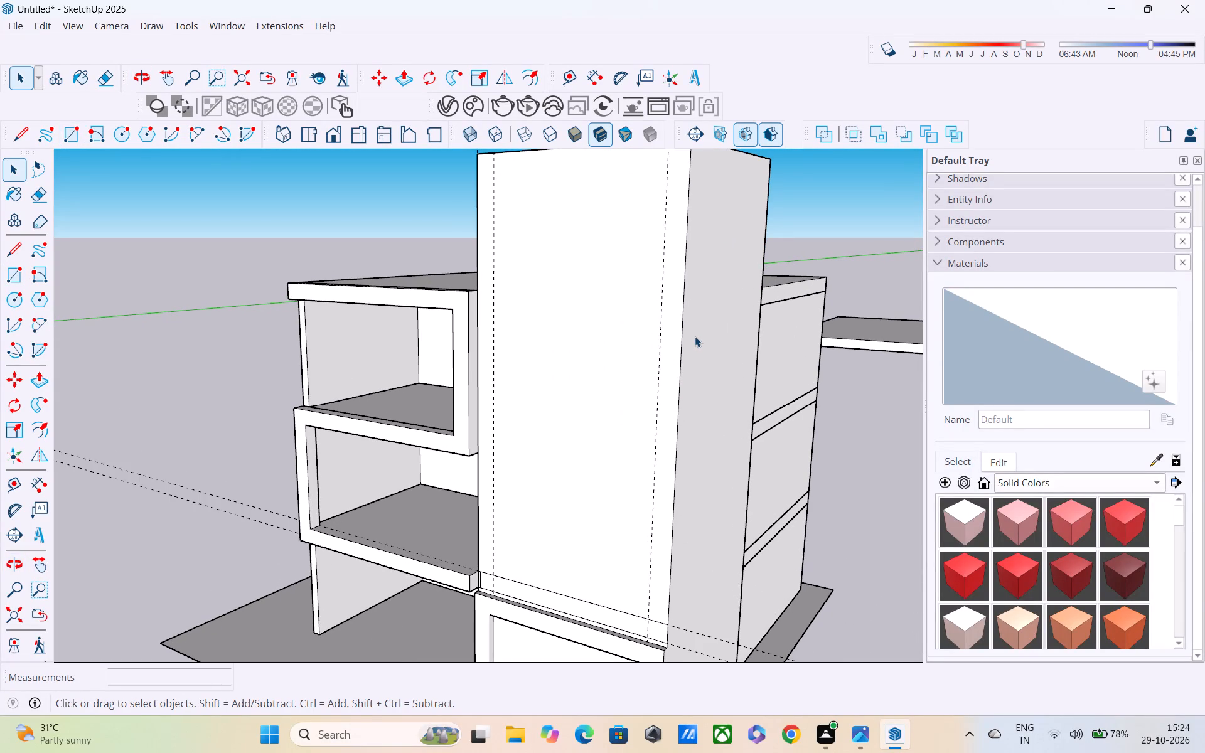
key(l)
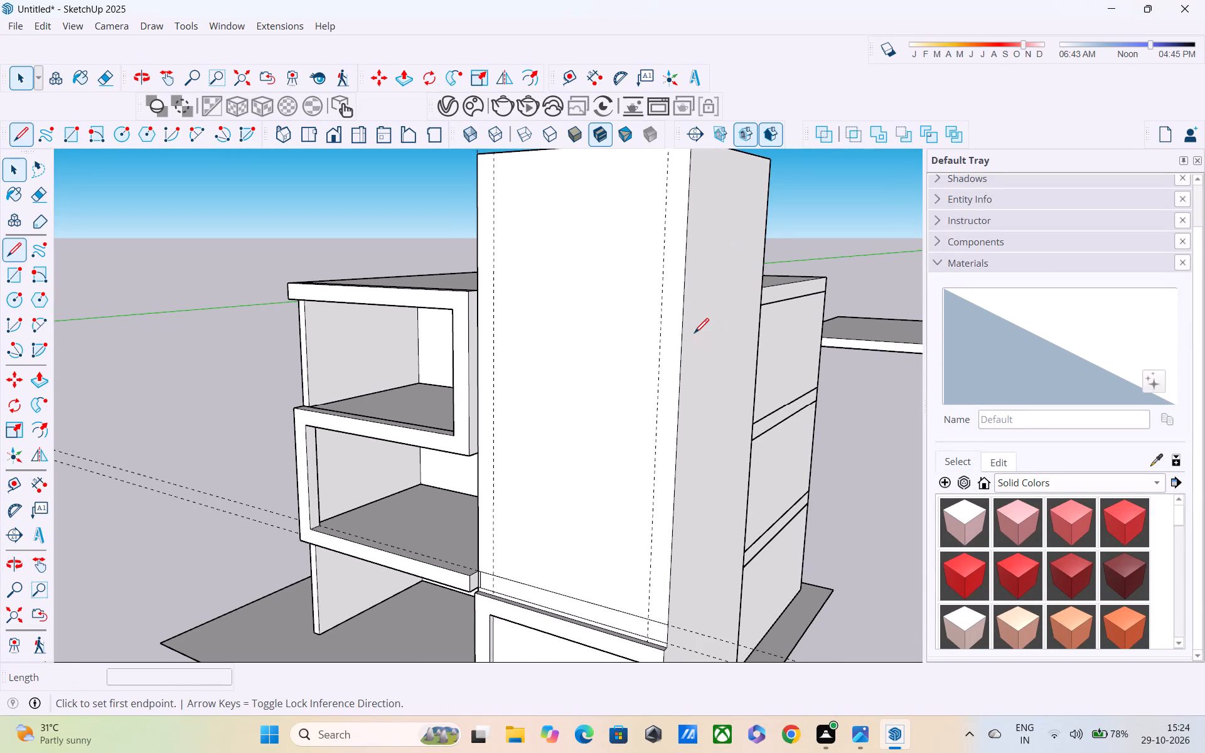
middle_drag(646, 576, 583, 466)
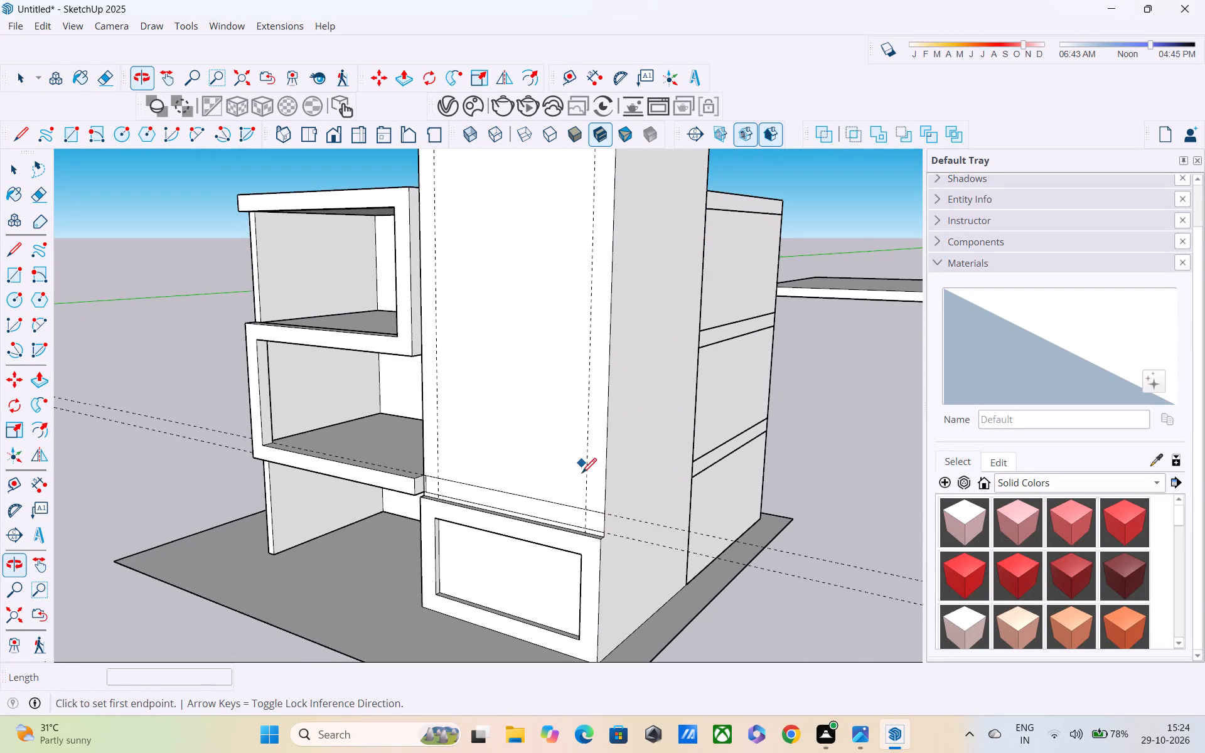
click(587, 510)
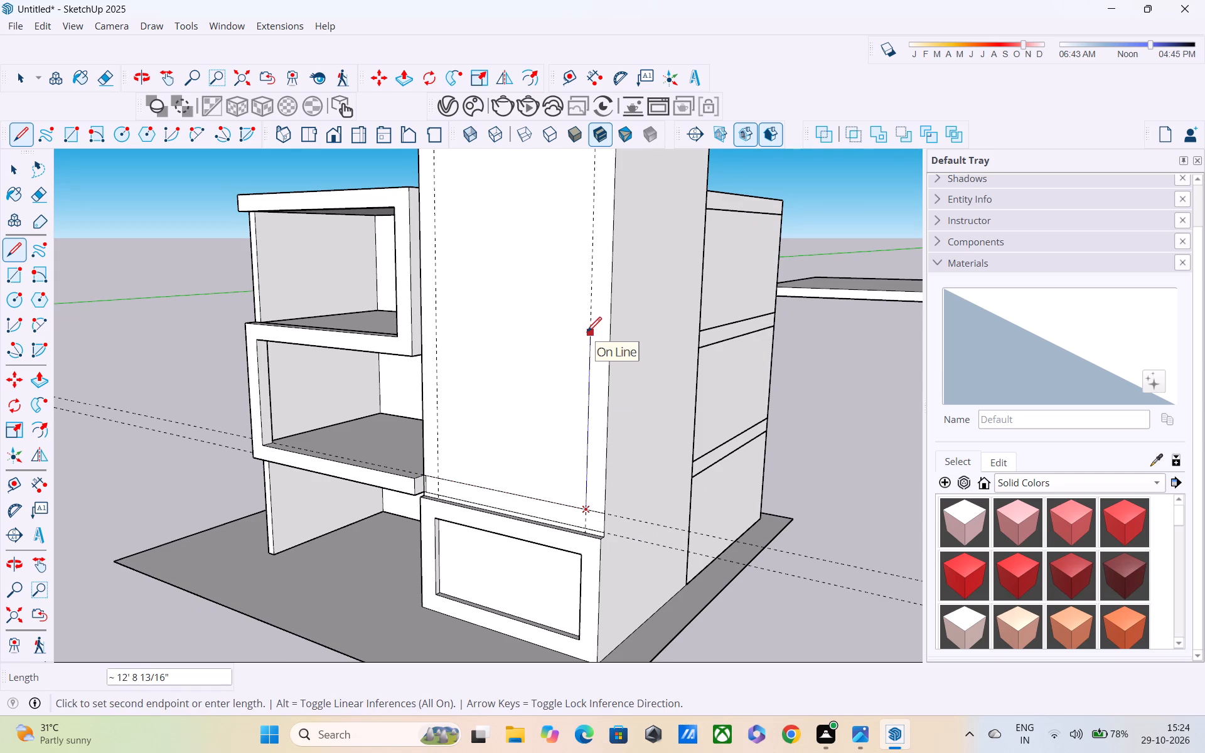
shift+middle_drag(587, 333, 587, 409)
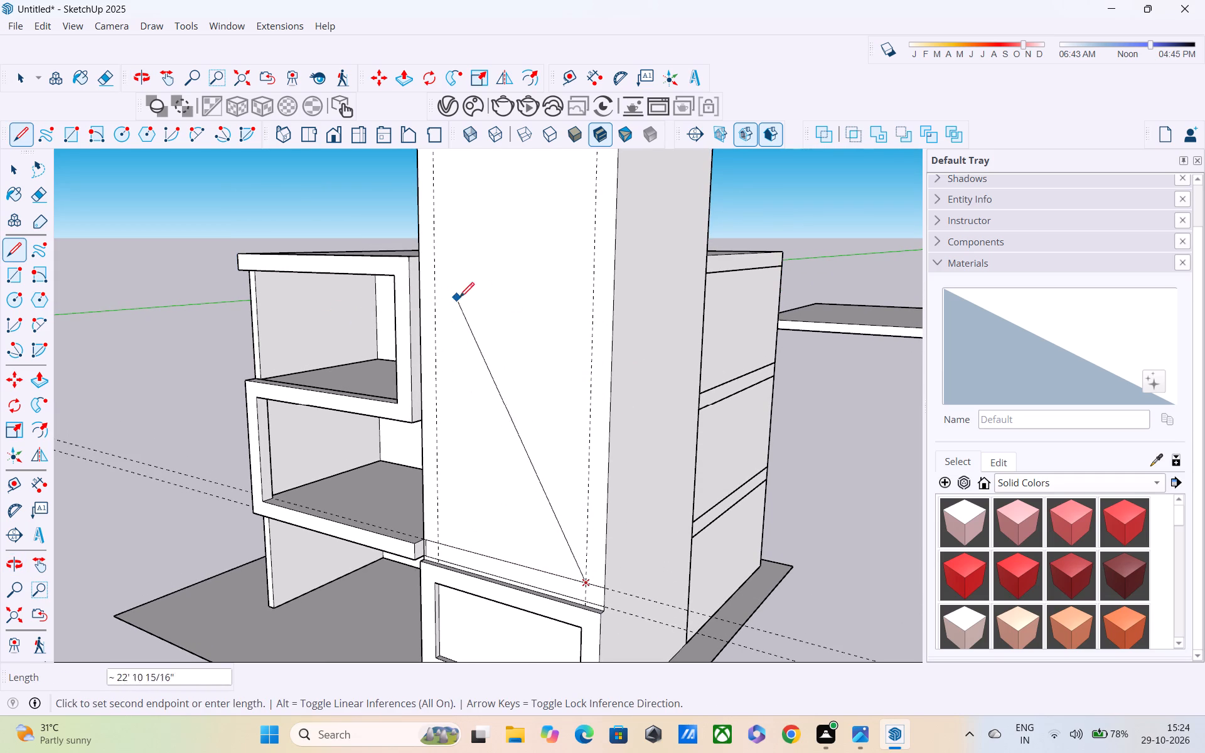
click(599, 294)
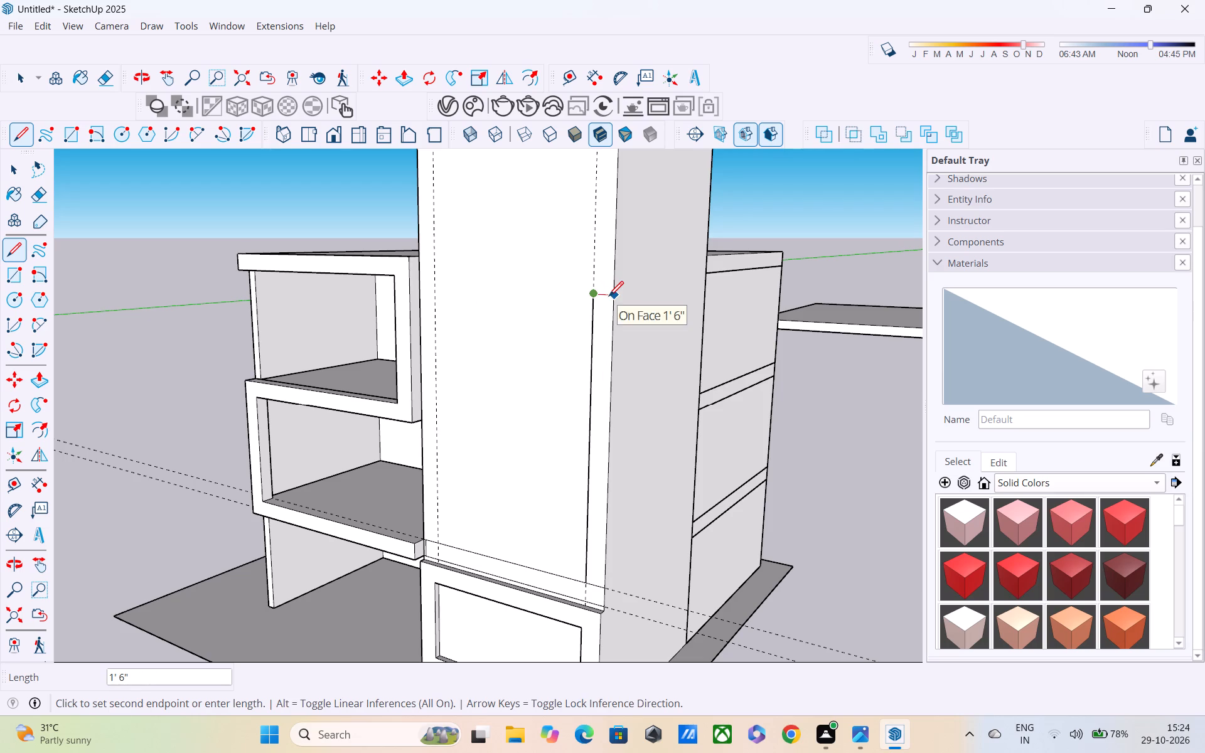
click(610, 299)
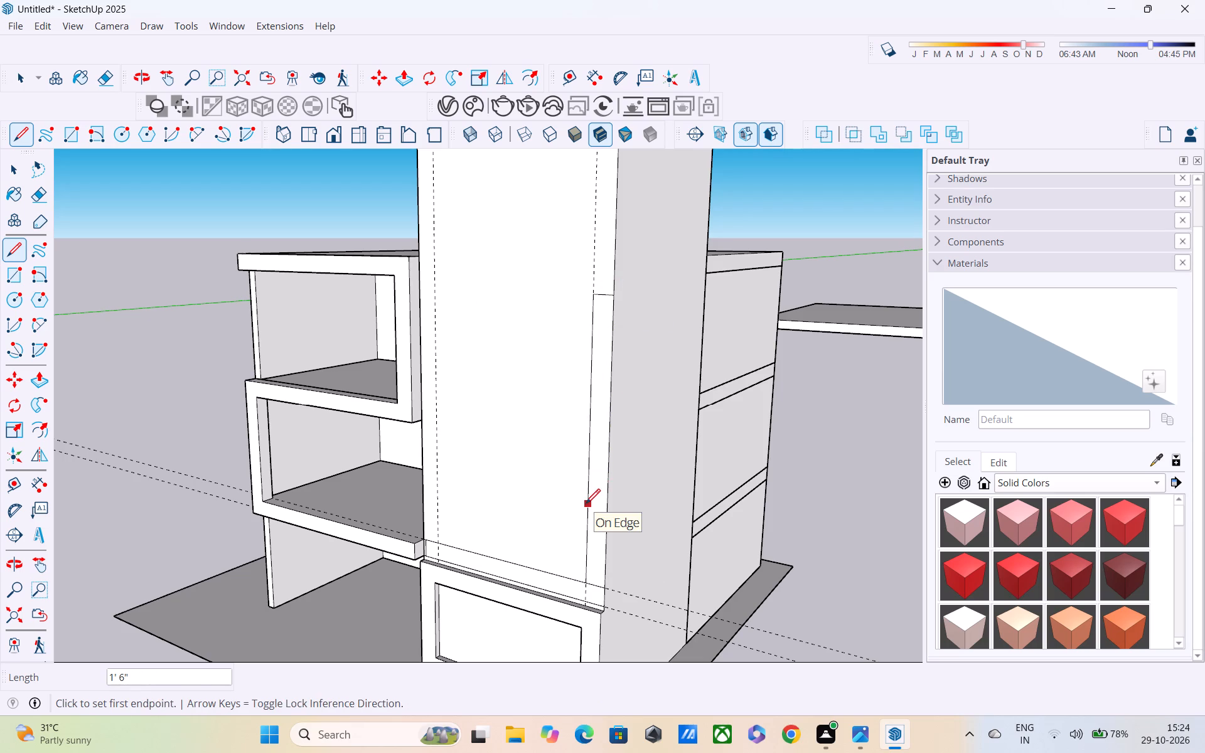
shift+middle_drag(586, 505, 589, 399)
shift+scroll(589, 398, up, 1)
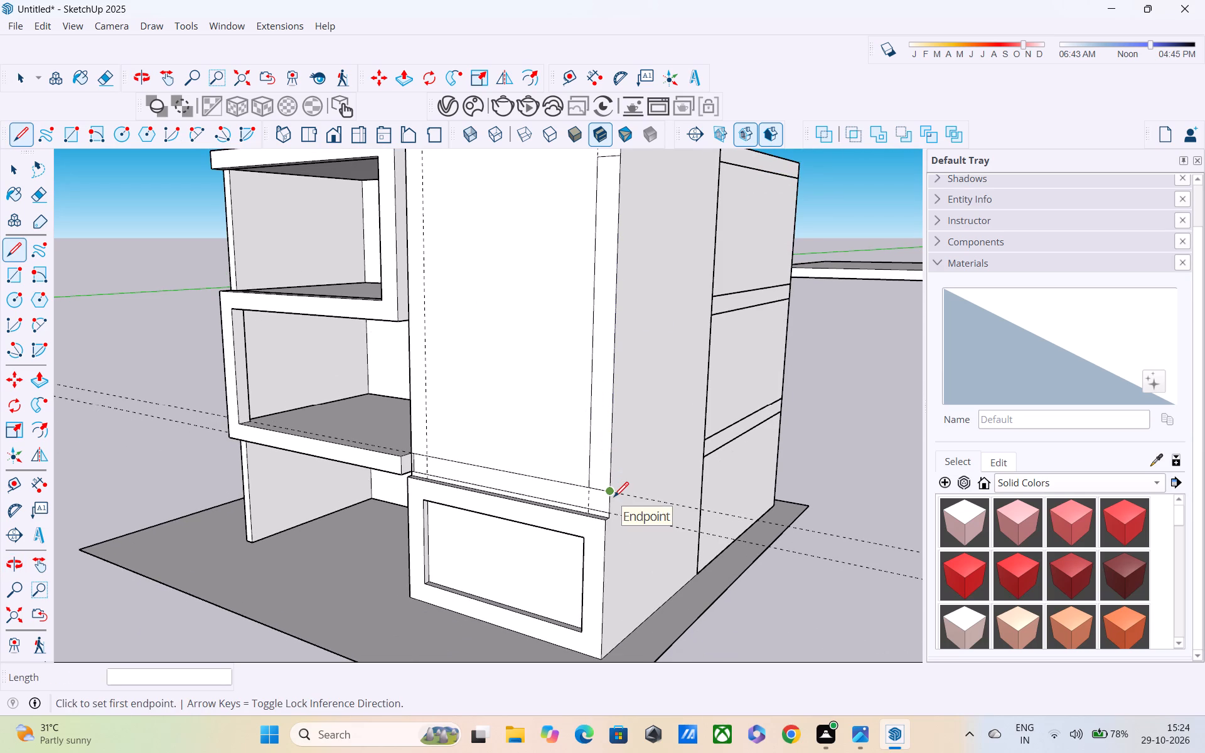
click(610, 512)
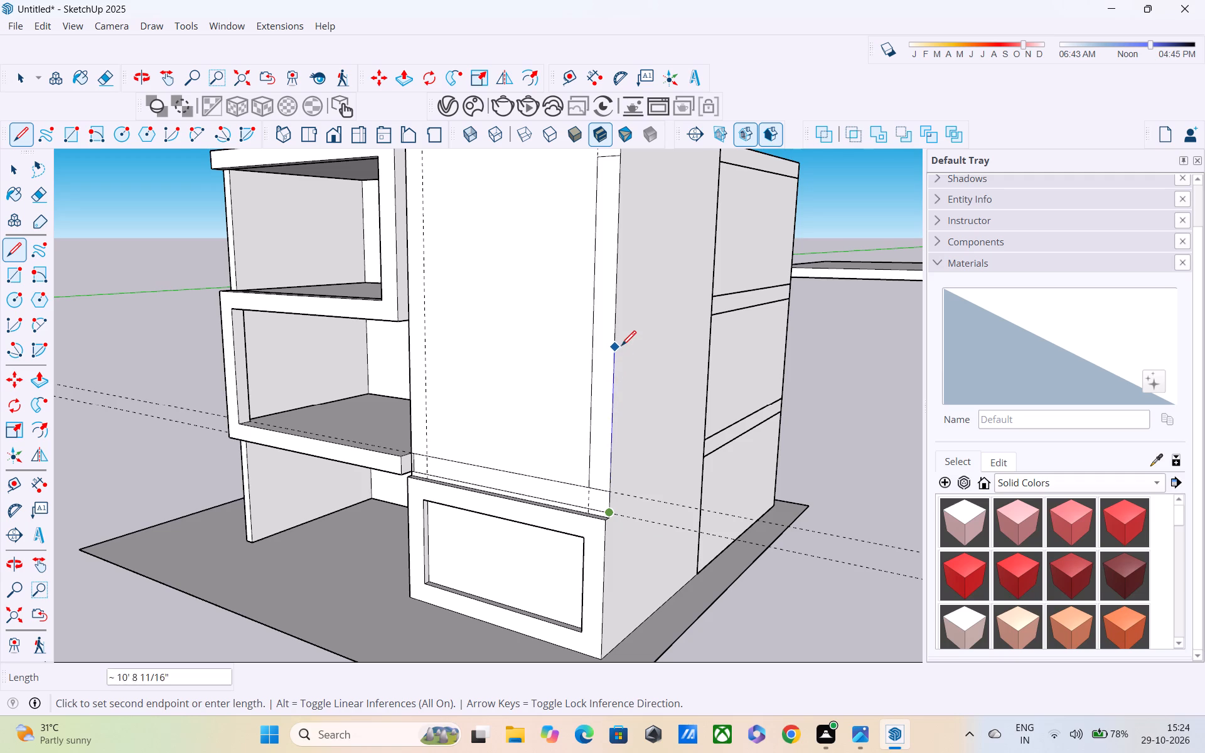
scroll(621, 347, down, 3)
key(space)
Erase the edges dividing the horizontal band from the vertical strip, plus the upper horizontal guide and the strip's inset vertical guide.
scroll(614, 467, up, 1)
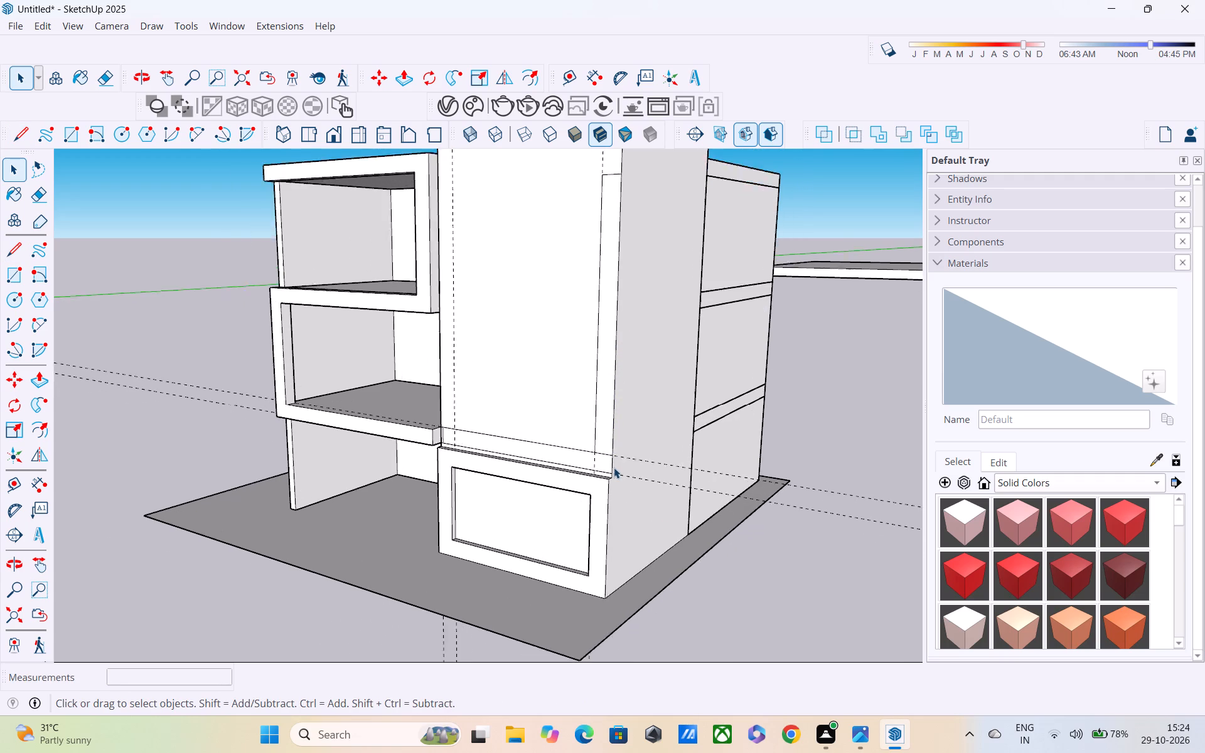
scroll(614, 467, up, 8)
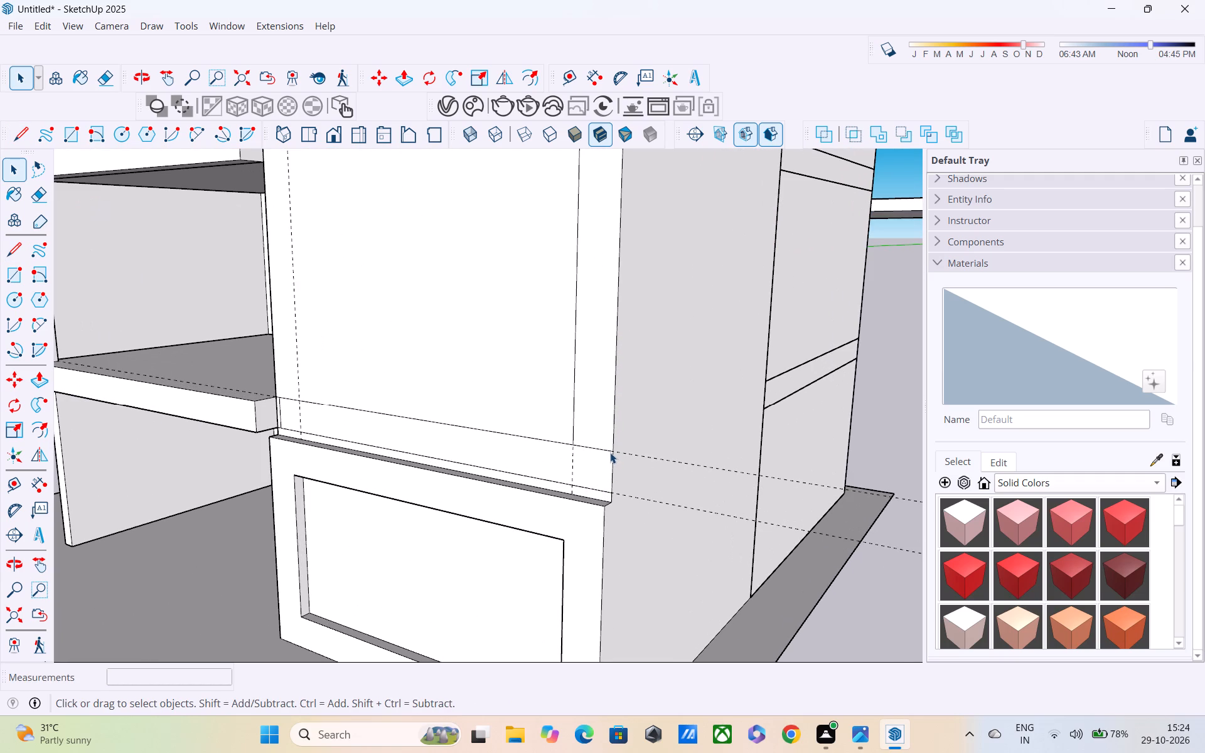
key(e)
scroll(611, 441, up, 2)
drag(598, 434, 594, 444)
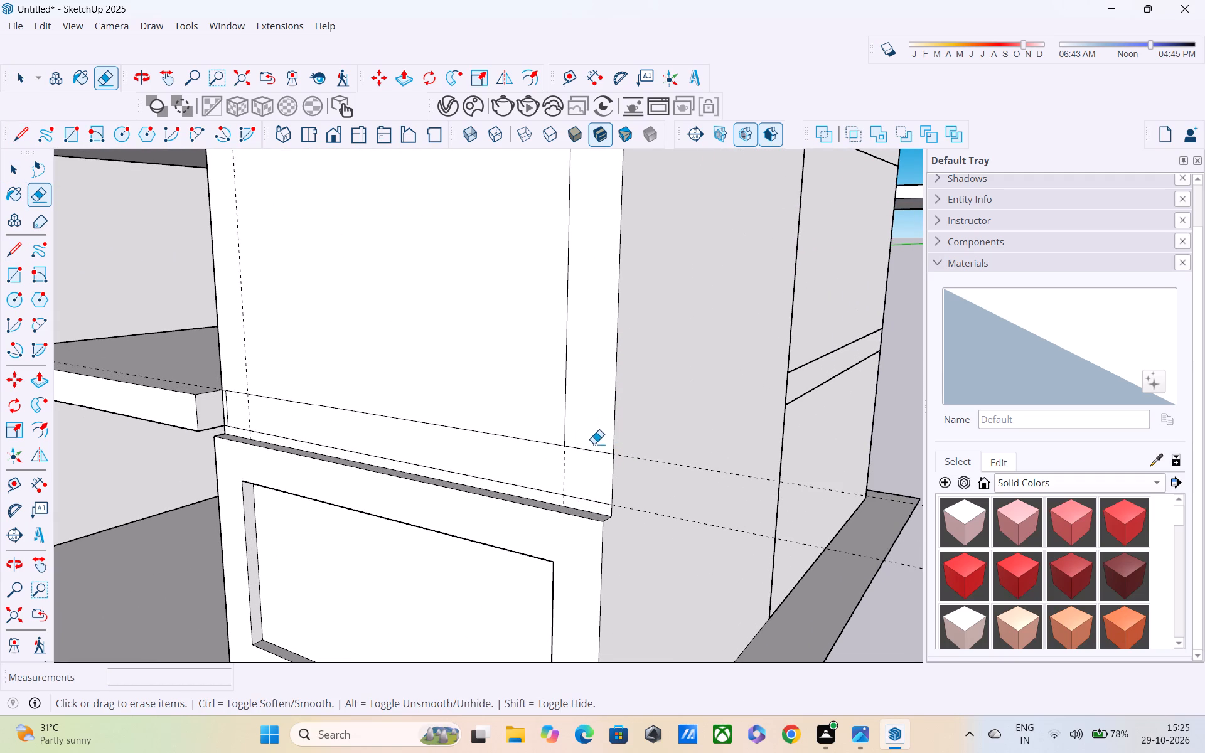
drag(594, 444, 590, 457)
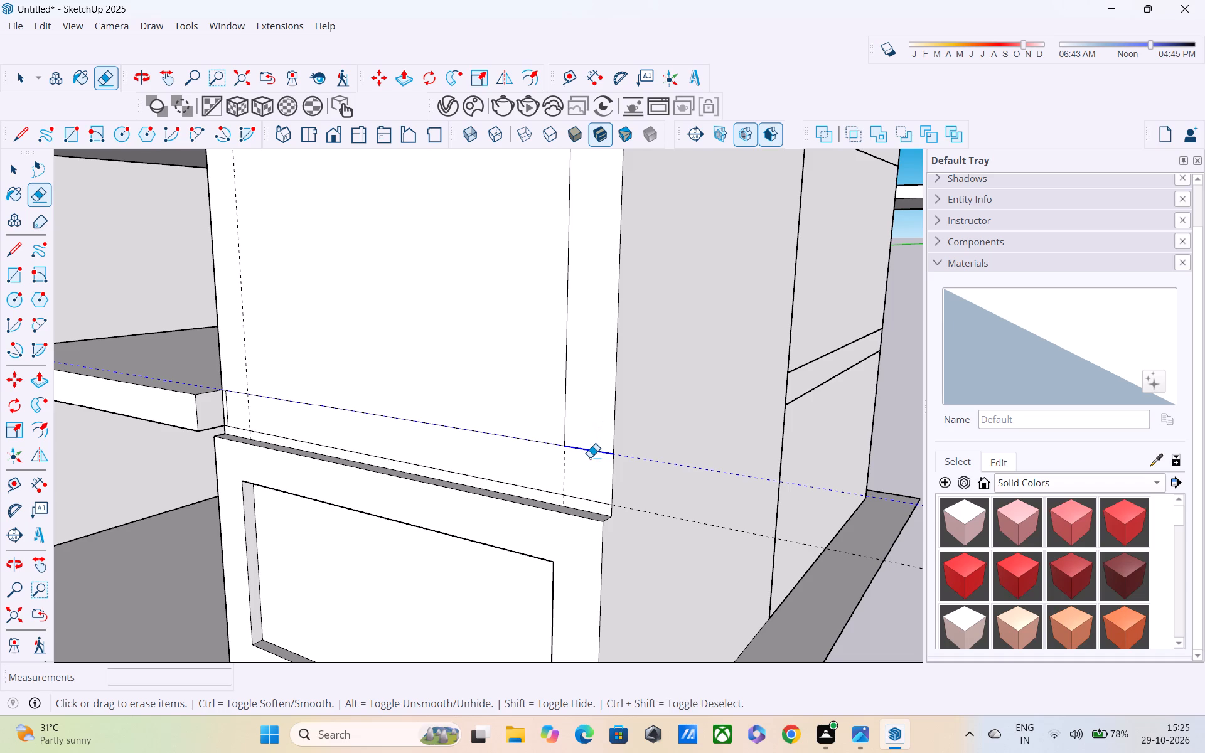
drag(590, 457, 589, 458)
key(Escape)
scroll(588, 458, down, 4)
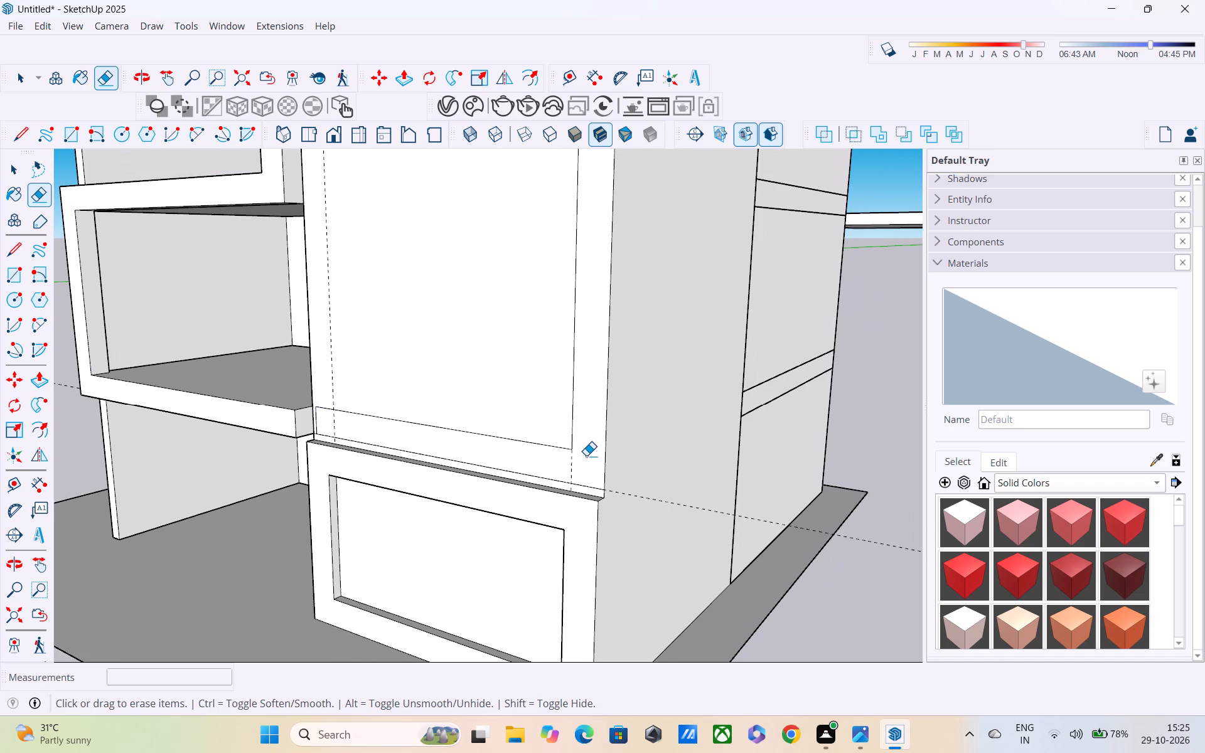
scroll(585, 454, up, 2)
drag(573, 461, 560, 469)
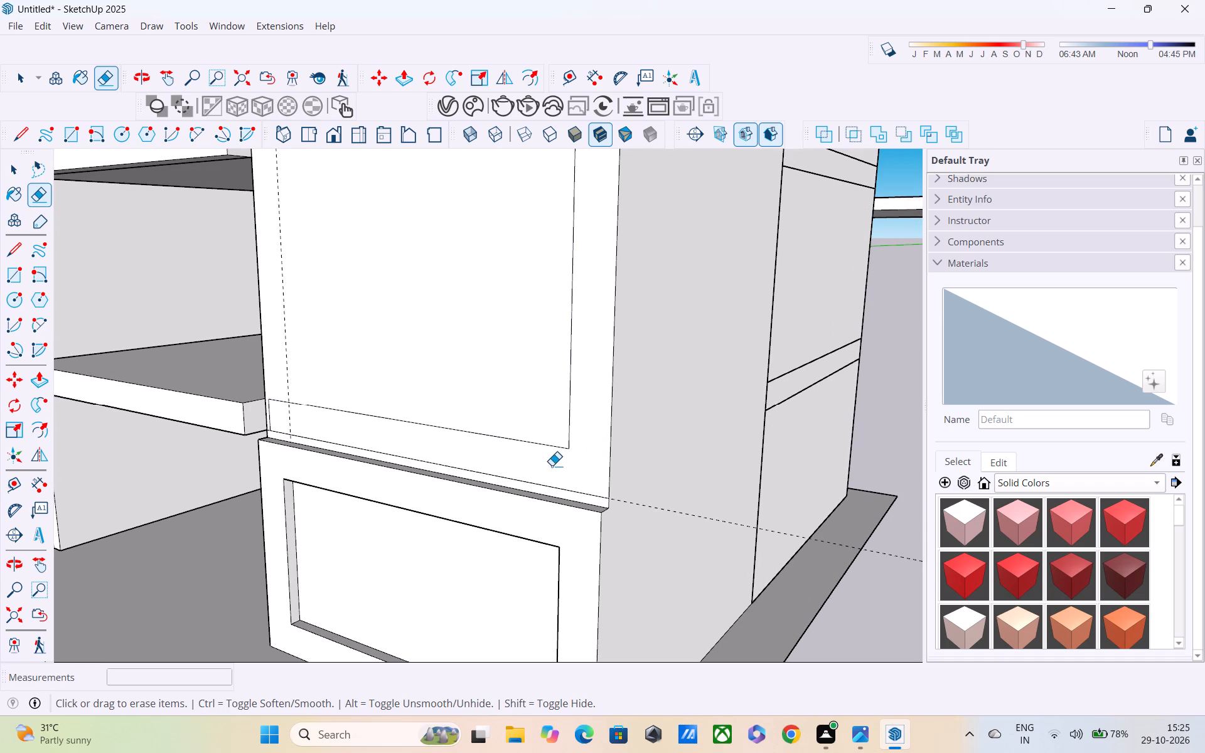
scroll(550, 464, down, 4)
scroll(395, 391, down, 2)
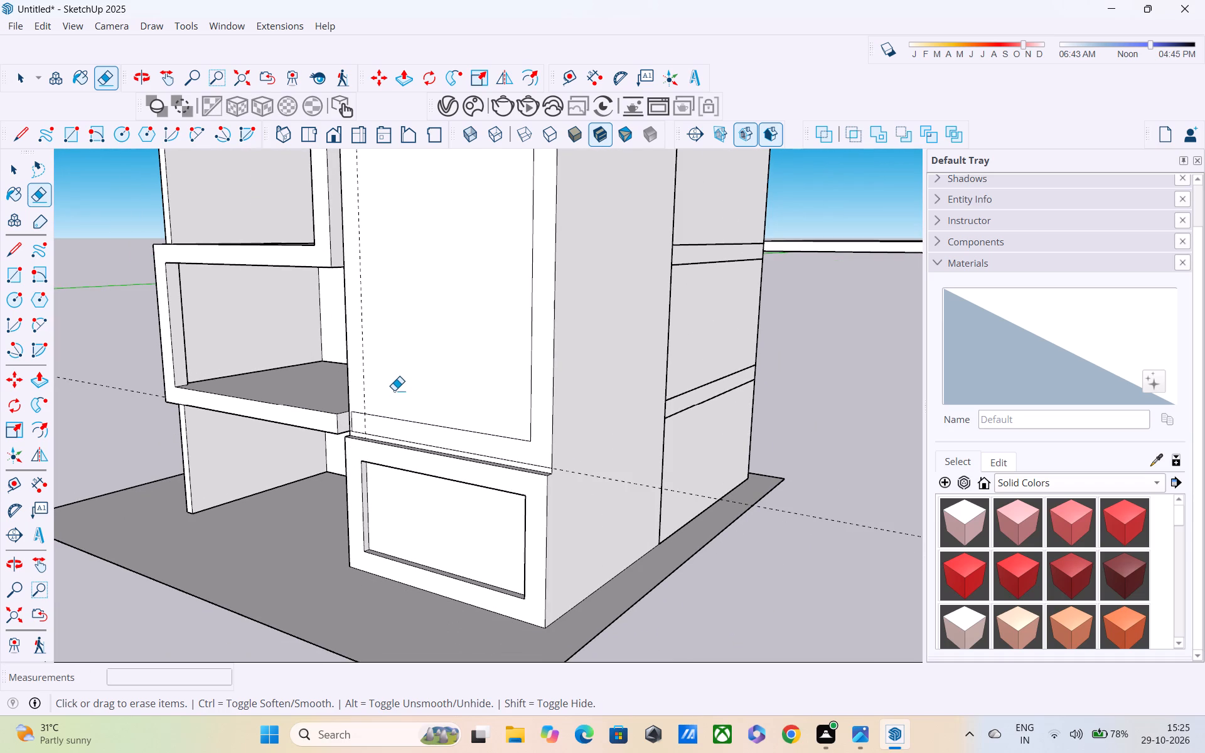
Push/Pull the joined L-shaped face outward 6" from the tower's front, flush with the ground-floor frame below.
key(space)
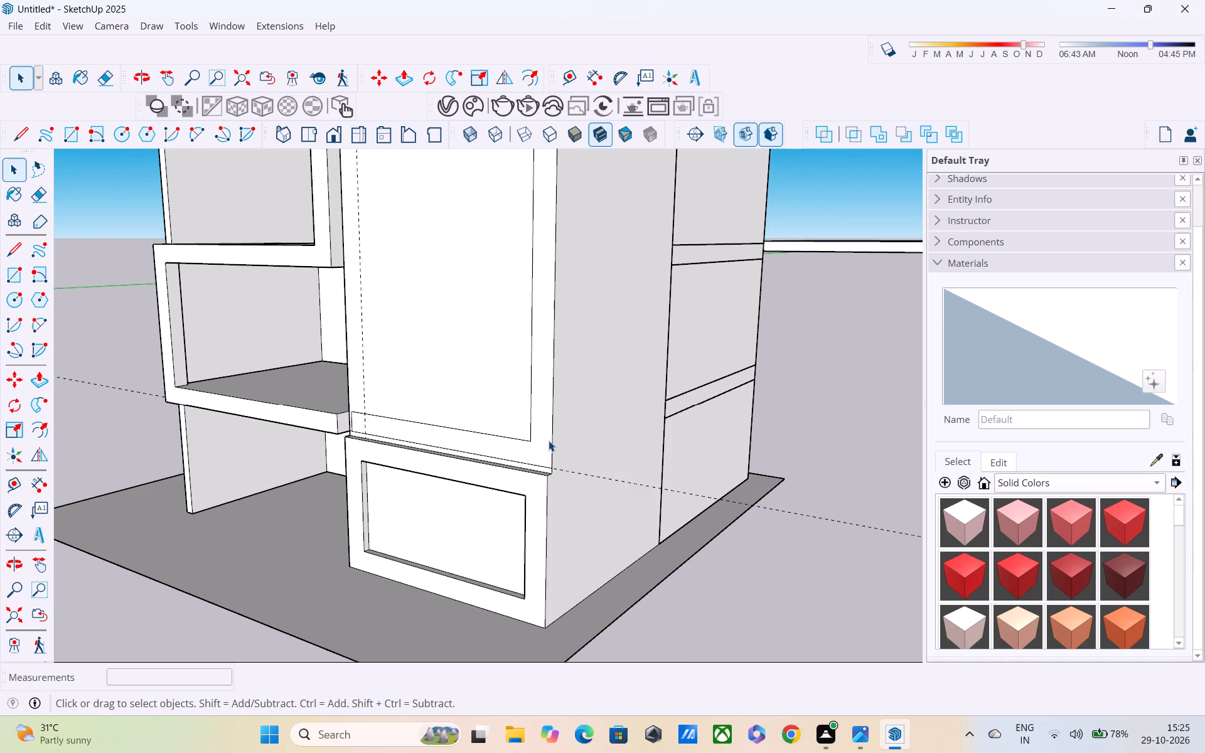
key(p)
click(524, 446)
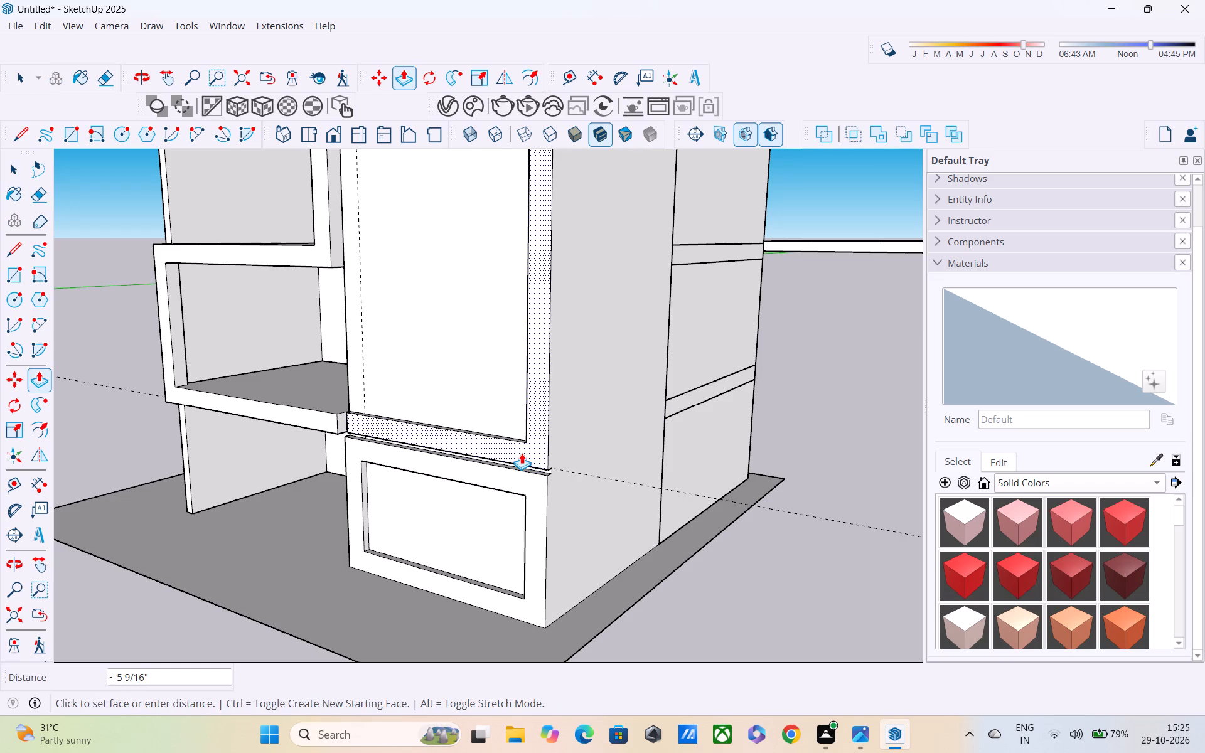
click(528, 487)
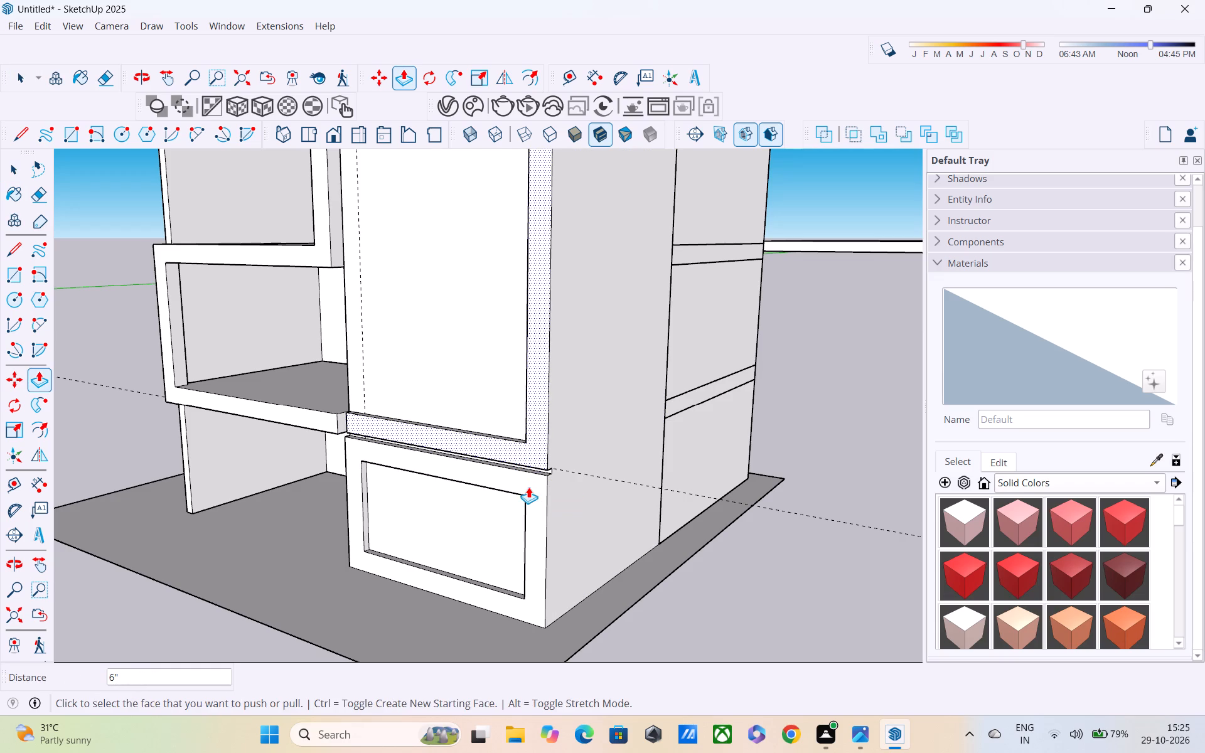
Delete the two remaining vertical guides near the tower's front edge beside the open rooms.
scroll(511, 442, down, 3)
middle_drag(511, 442, 608, 383)
scroll(611, 376, up, 1)
scroll(611, 371, down, 7)
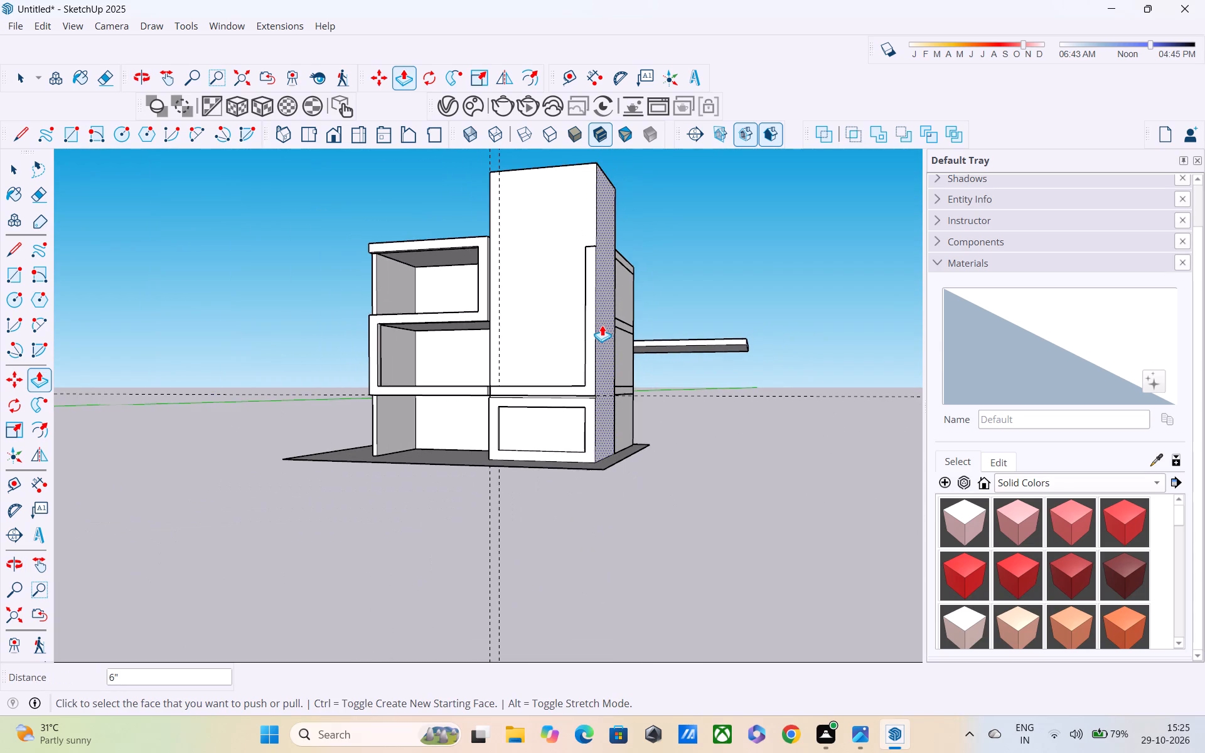
scroll(602, 324, down, 2)
middle_drag(602, 324, 640, 396)
scroll(640, 396, up, 1)
scroll(631, 365, down, 5)
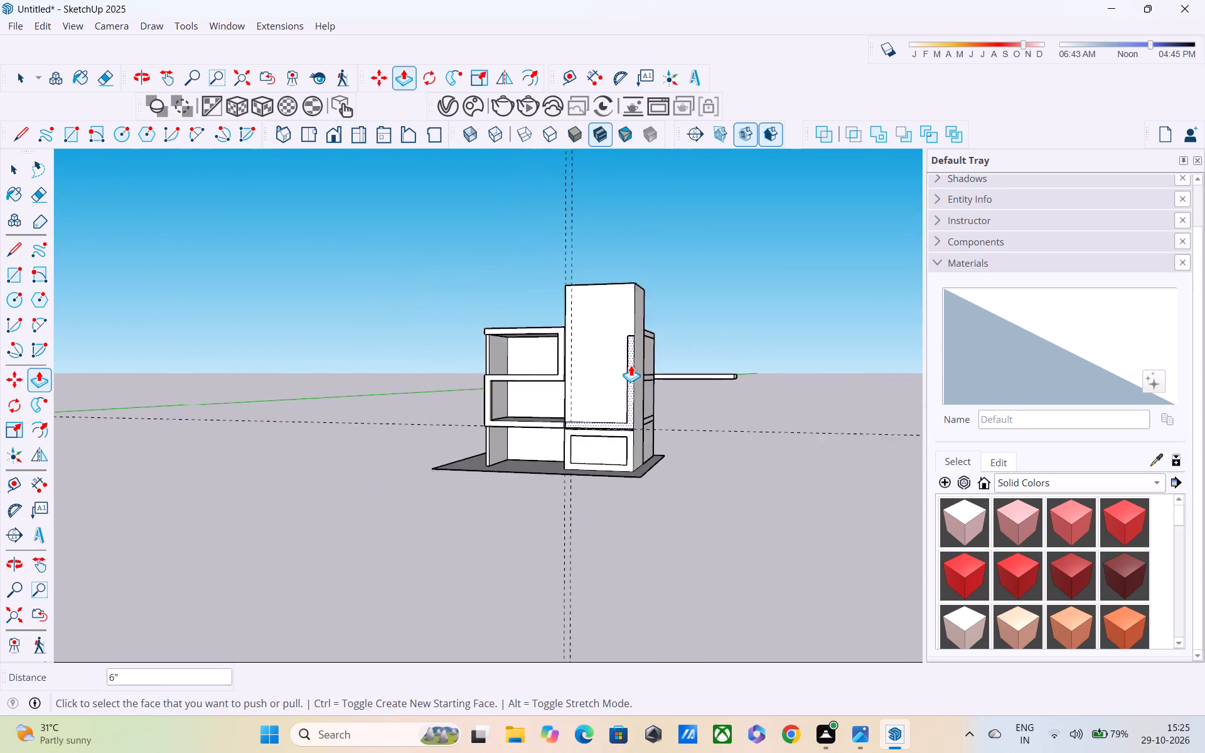
scroll(631, 365, up, 1)
key(space)
drag(636, 192, 540, 221)
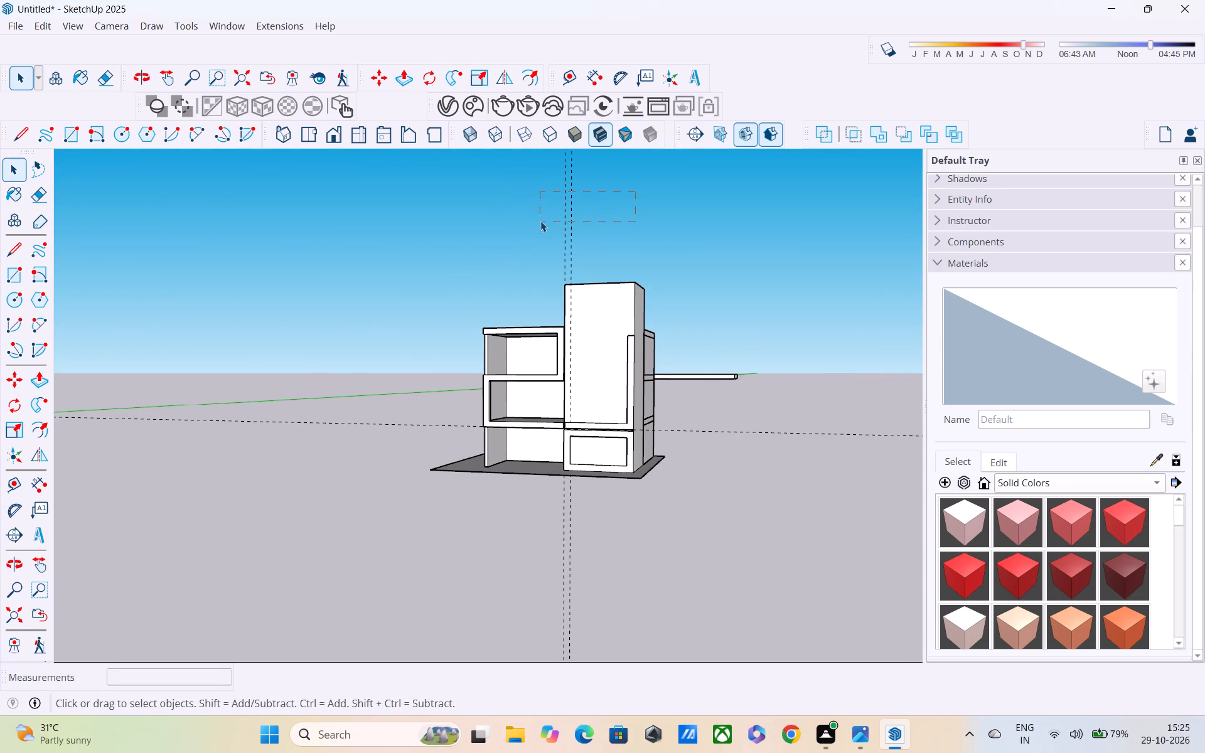
drag(540, 221, 520, 227)
scroll(520, 227, down, 1)
key(Delete)
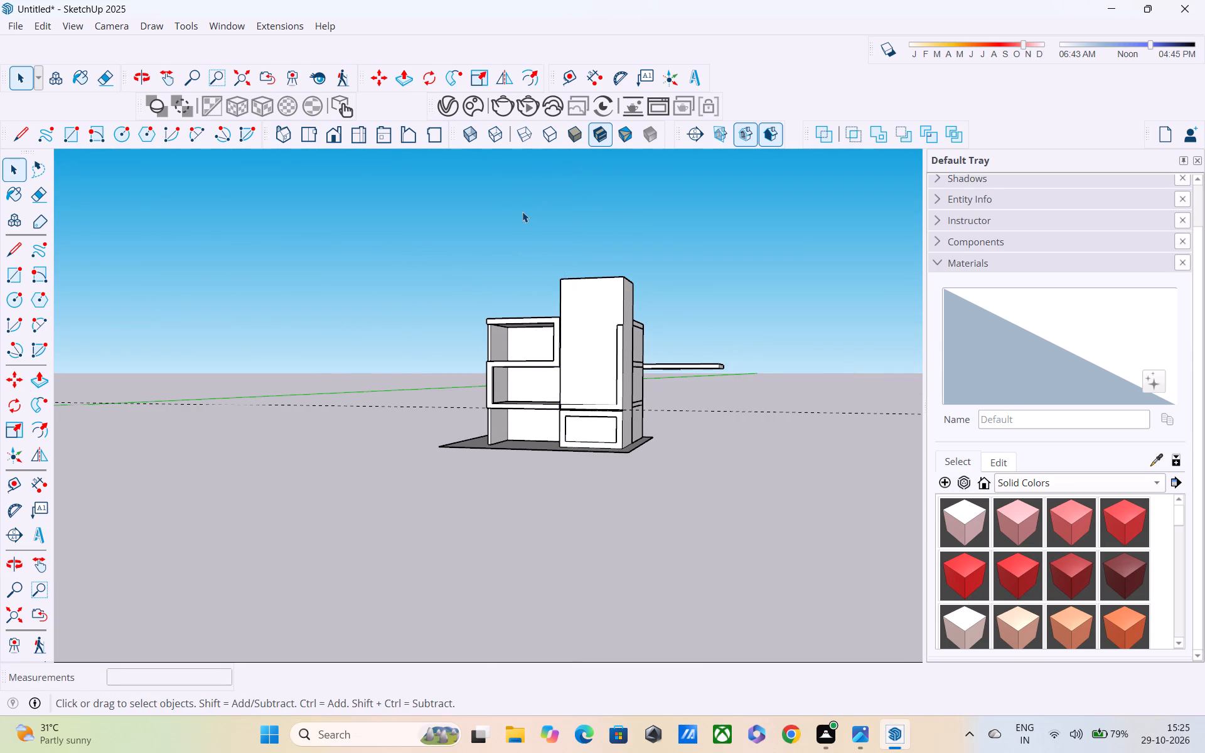
Delete the remaining horizontal guide running across the building at the first-floor slab level.
scroll(522, 211, down, 5)
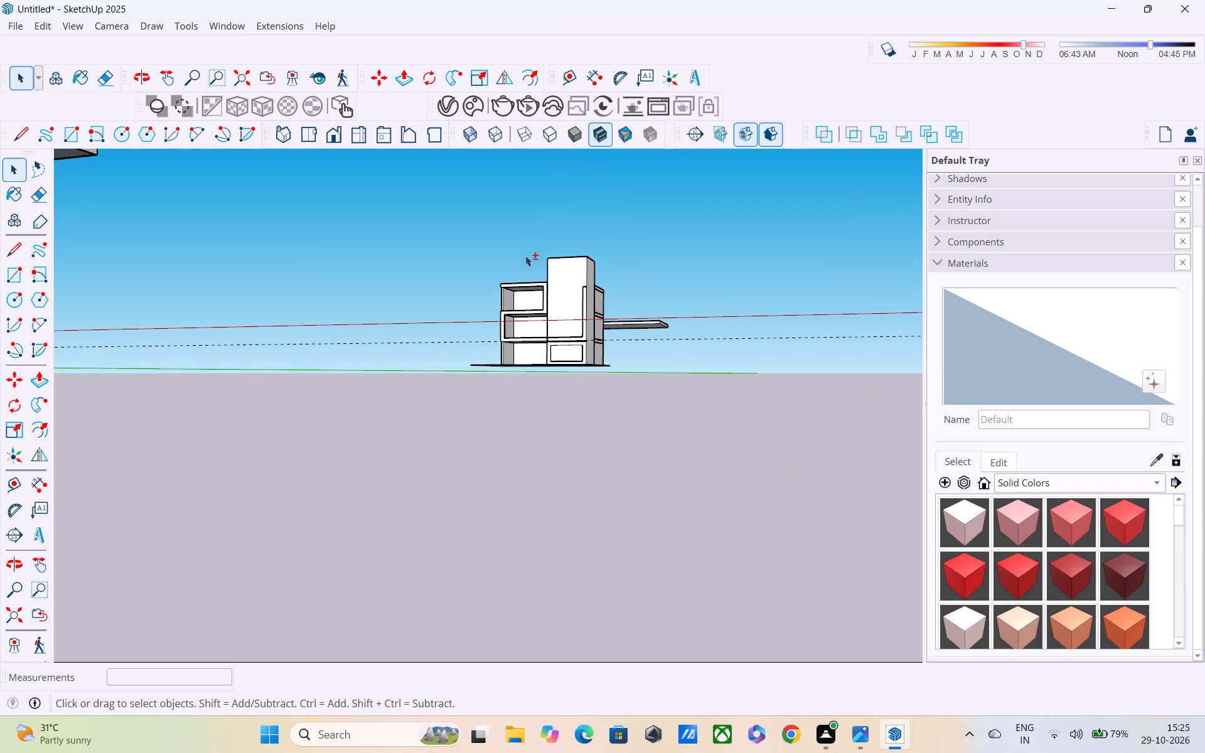
shift+middle_drag(525, 263, 533, 356)
scroll(533, 356, up, 4)
scroll(476, 400, up, 4)
middle_drag(476, 400, 515, 405)
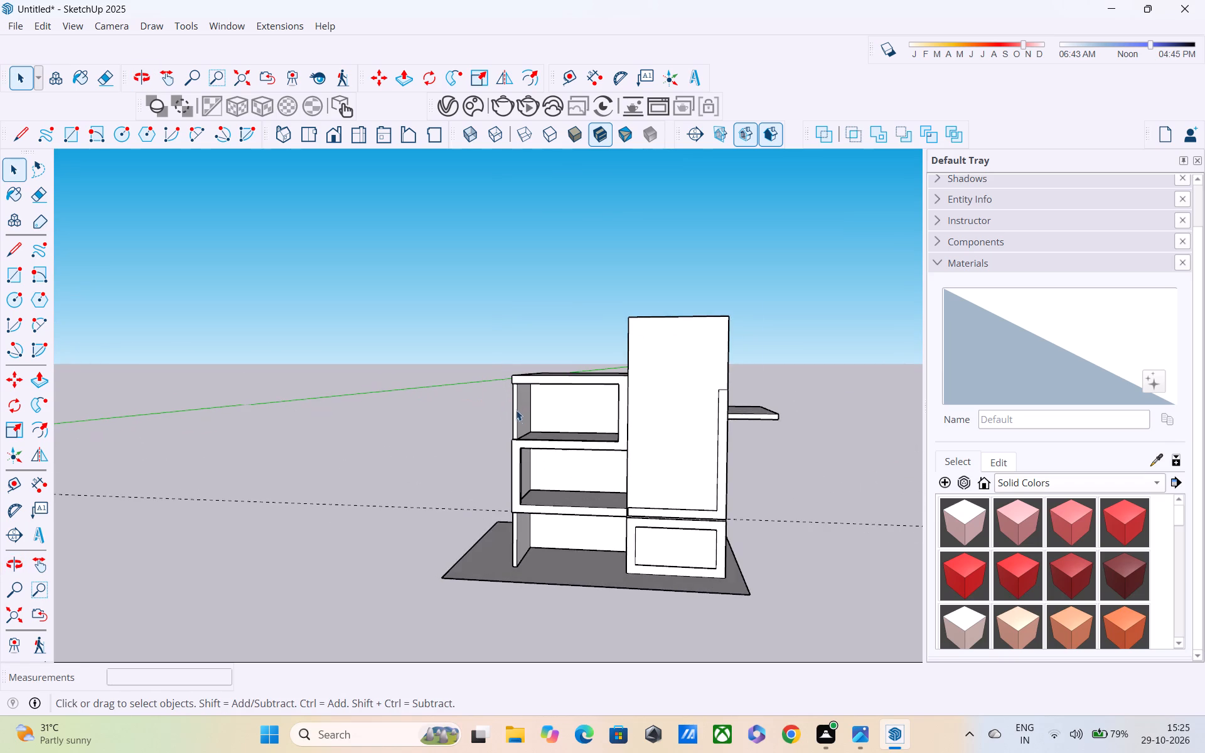
scroll(517, 414, up, 8)
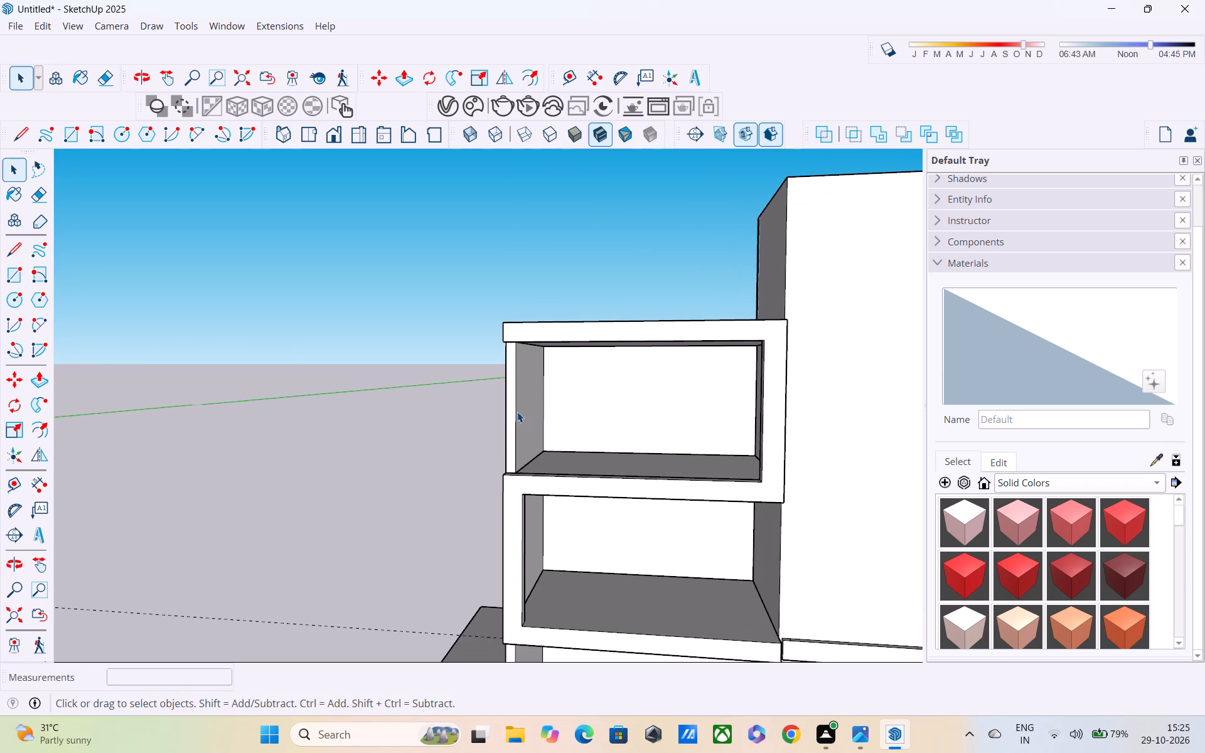
scroll(517, 412, down, 4)
scroll(517, 412, up, 3)
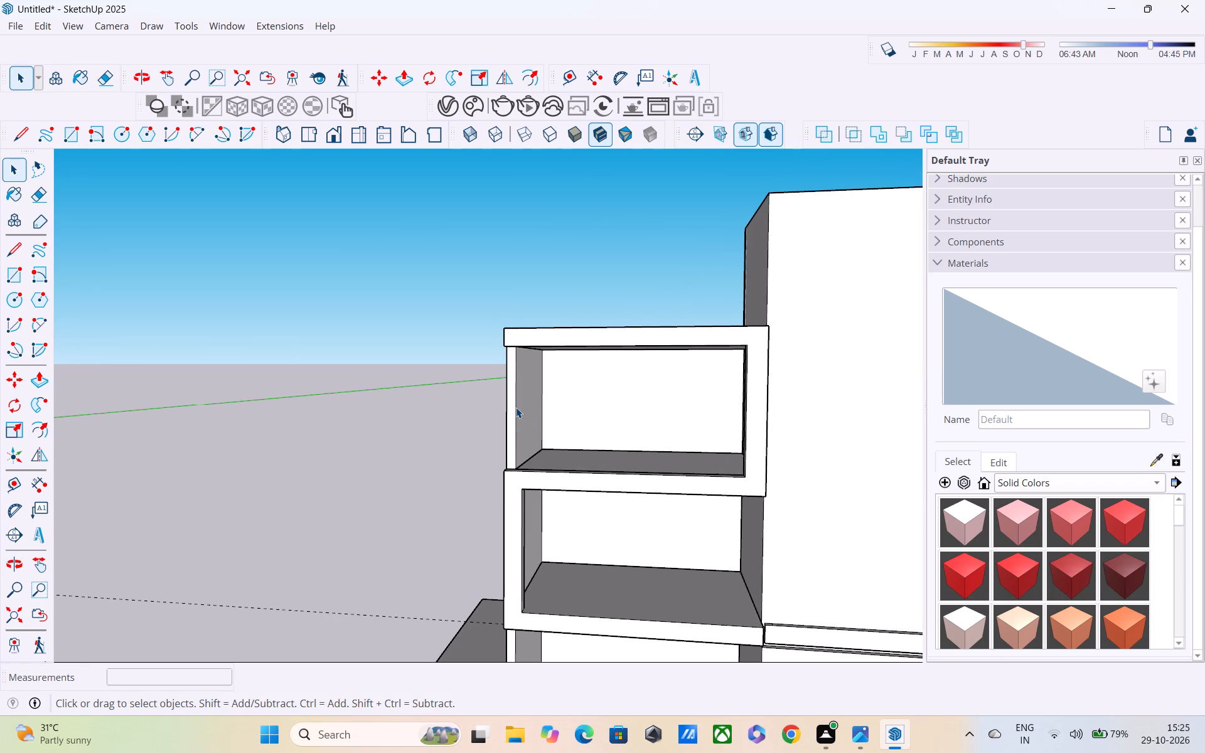
scroll(516, 407, up, 2)
scroll(516, 397, down, 2)
shift+middle_drag(515, 380, 506, 350)
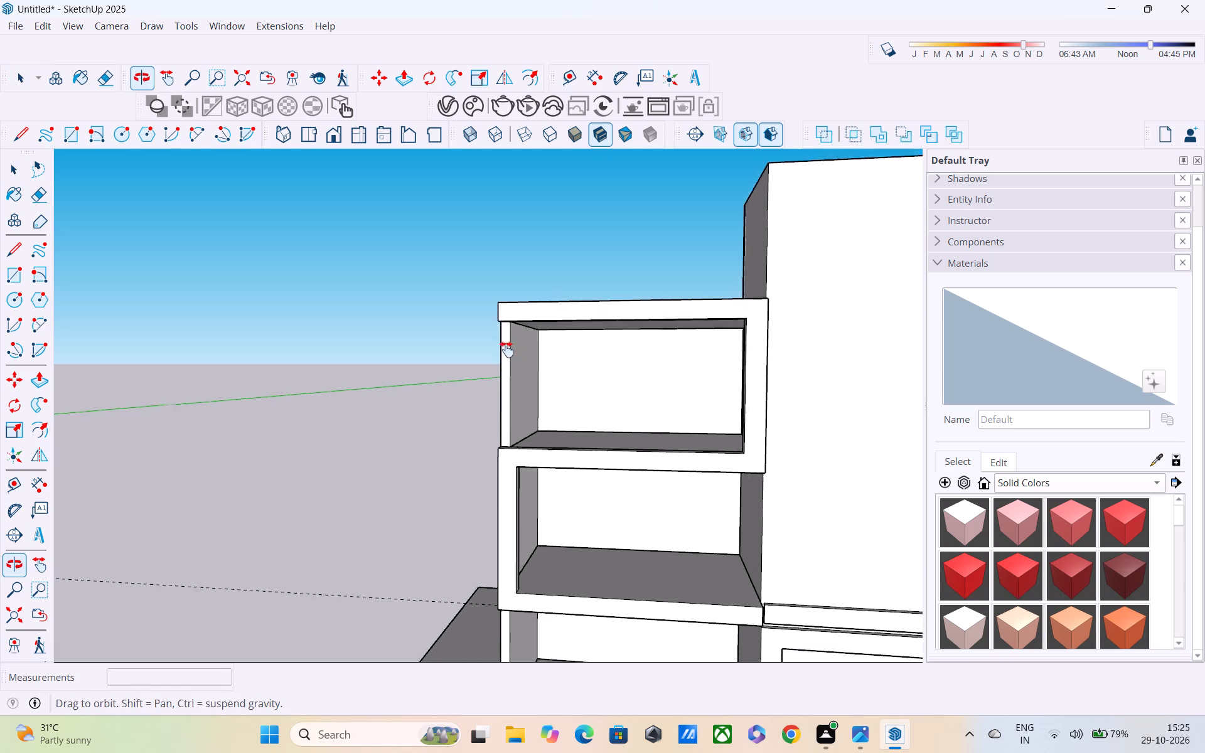
shift+middle_drag(506, 350, 494, 314)
scroll(491, 292, down, 5)
middle_drag(709, 367, 493, 455)
scroll(493, 455, up, 3)
drag(386, 397, 294, 422)
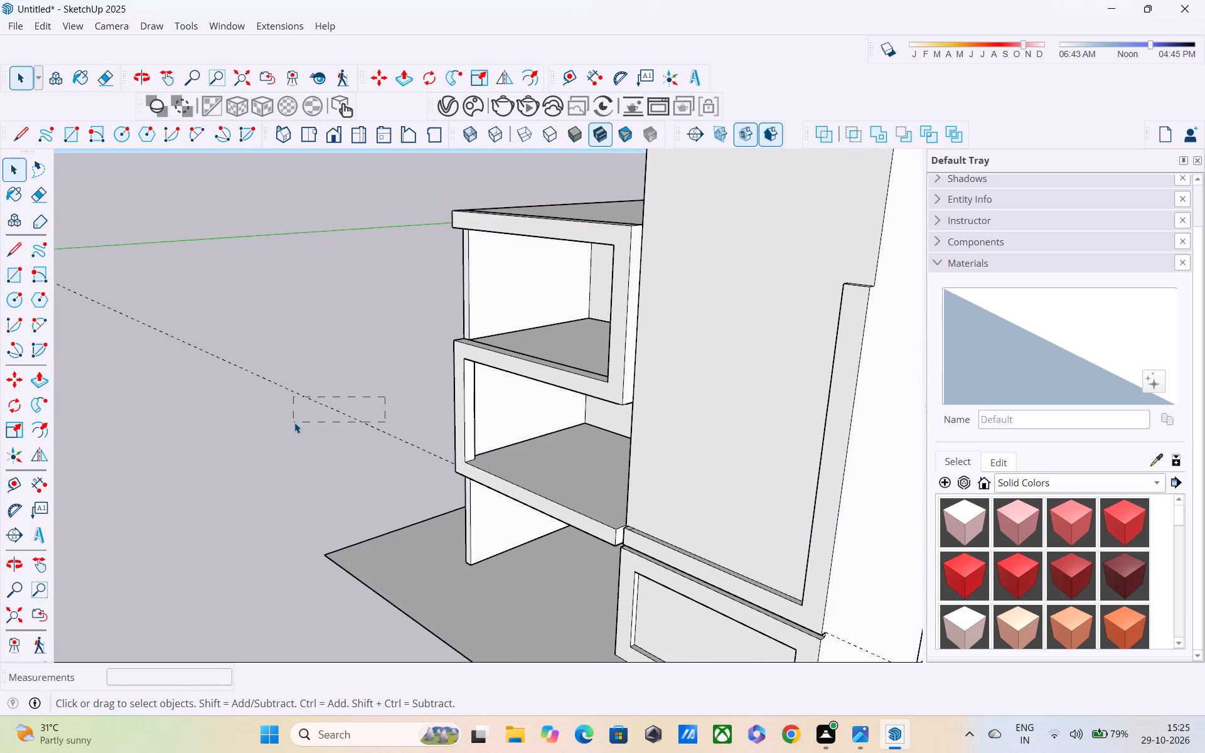
drag(294, 422, 265, 429)
key(Delete)
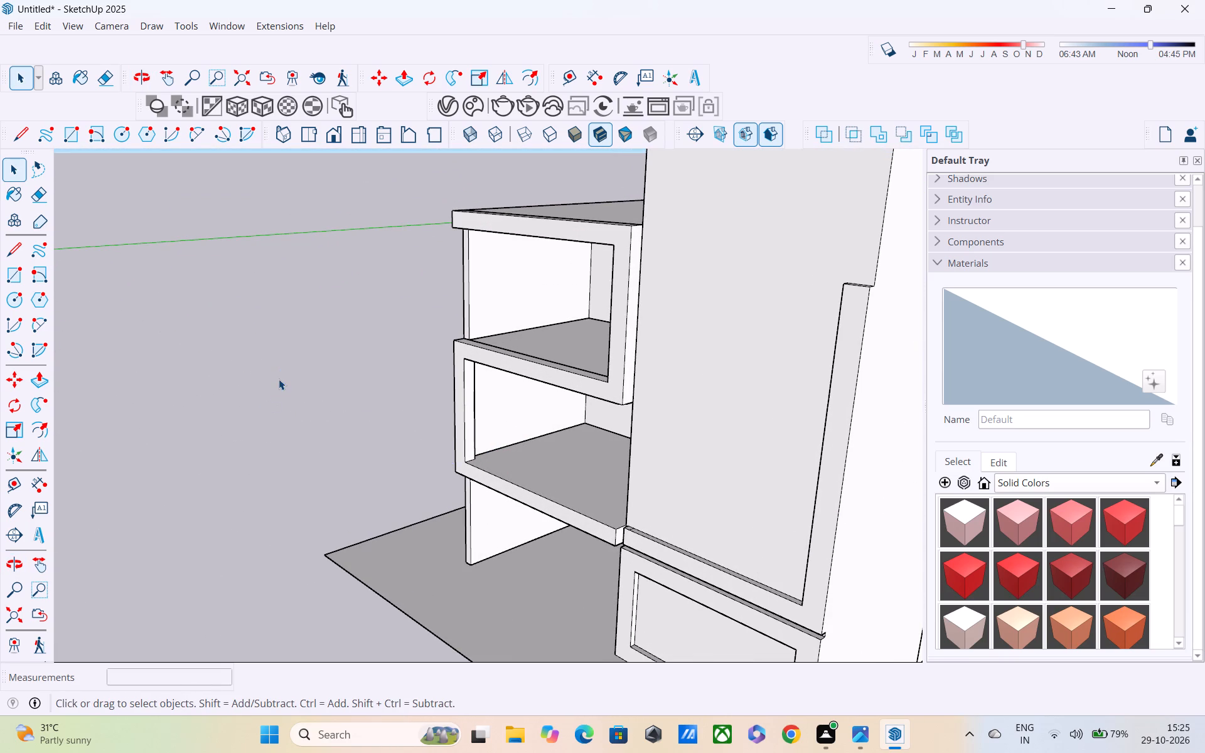
Examine the building from the front, both sides and above, checking the tower's L-shaped frame and its junction with the floor slabs.
scroll(268, 400, down, 5)
middle_drag(501, 414, 739, 272)
scroll(607, 336, up, 2)
middle_drag(600, 329, 594, 337)
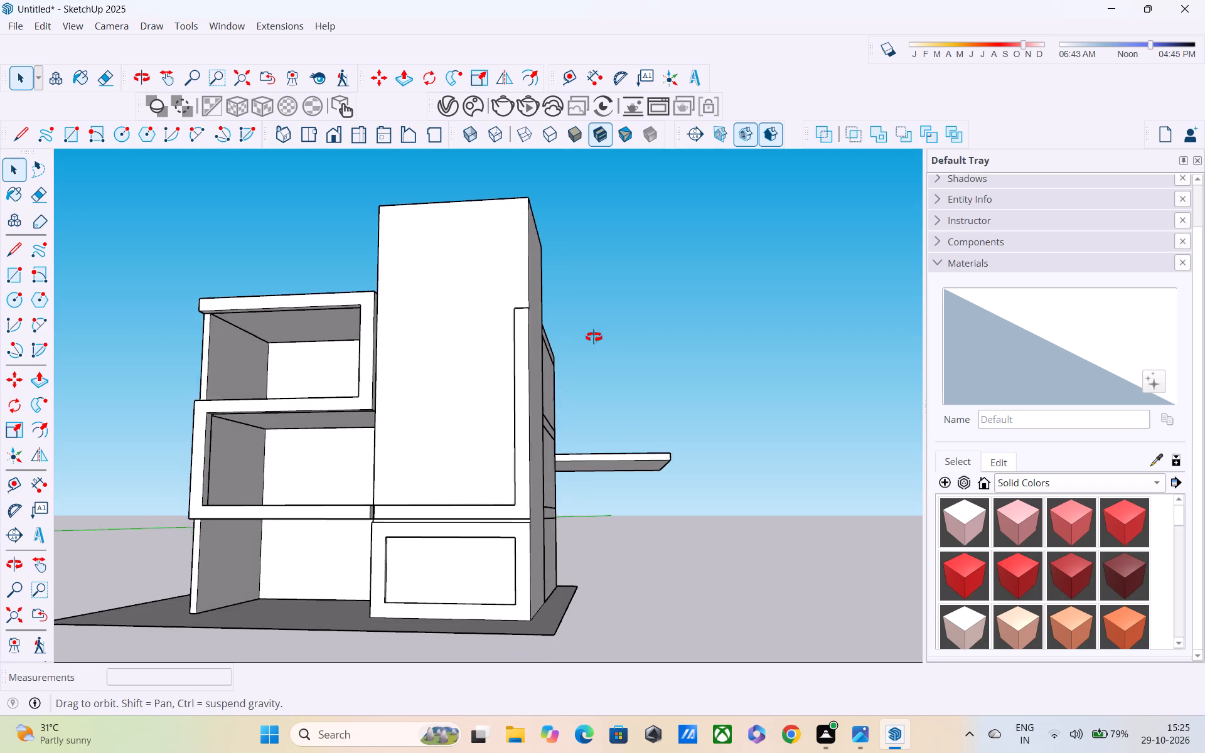
middle_drag(594, 337, 485, 421)
scroll(492, 375, up, 3)
scroll(492, 368, down, 1)
middle_drag(492, 368, 400, 515)
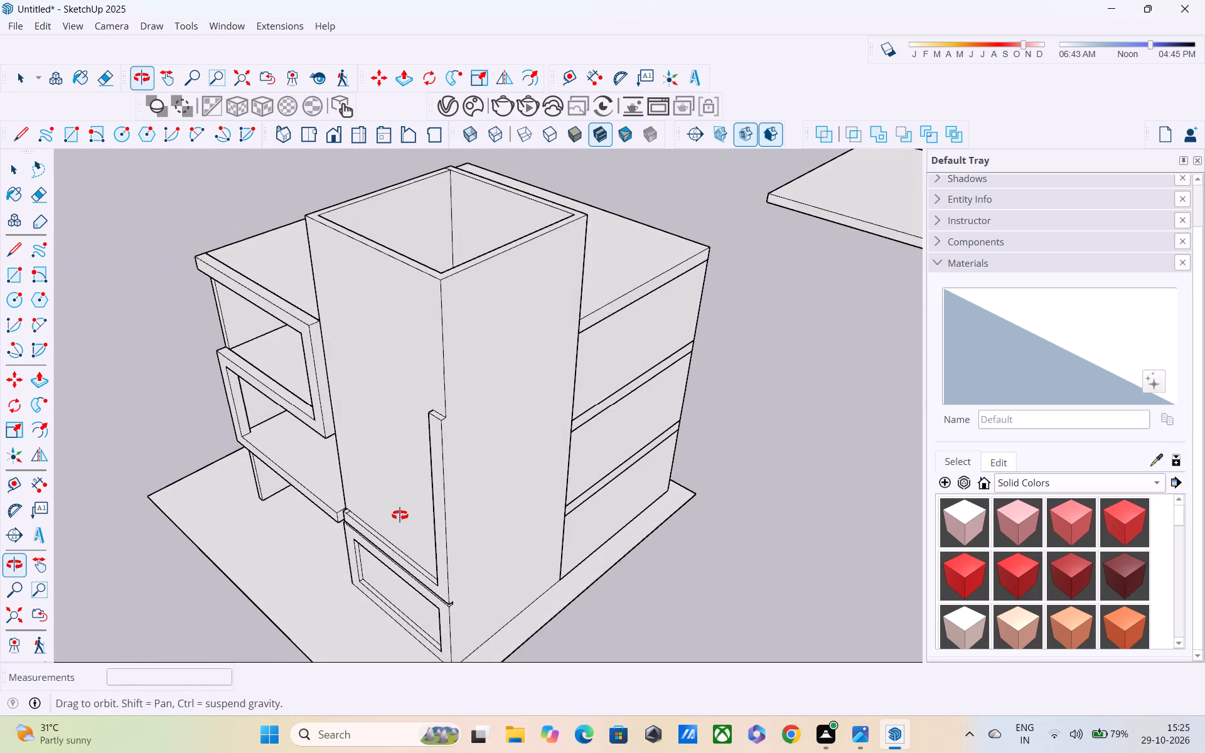
middle_drag(400, 515, 400, 510)
scroll(422, 415, up, 4)
scroll(423, 409, down, 3)
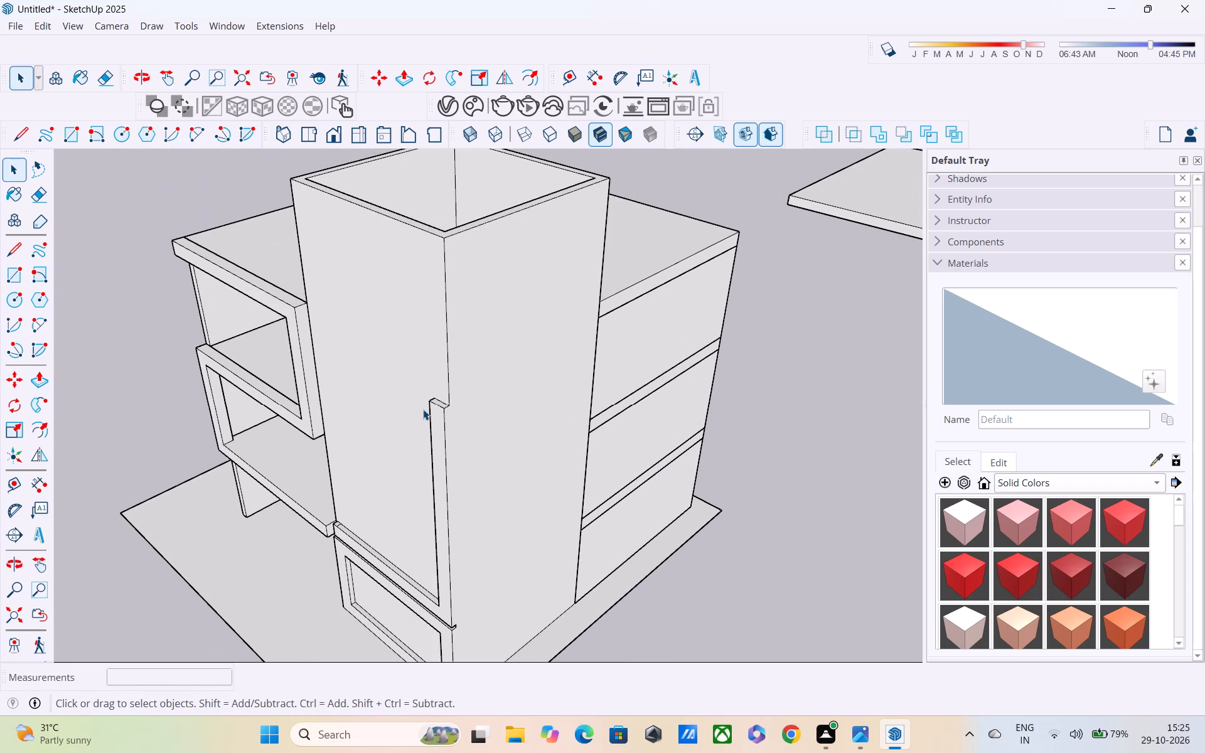
scroll(423, 409, down, 2)
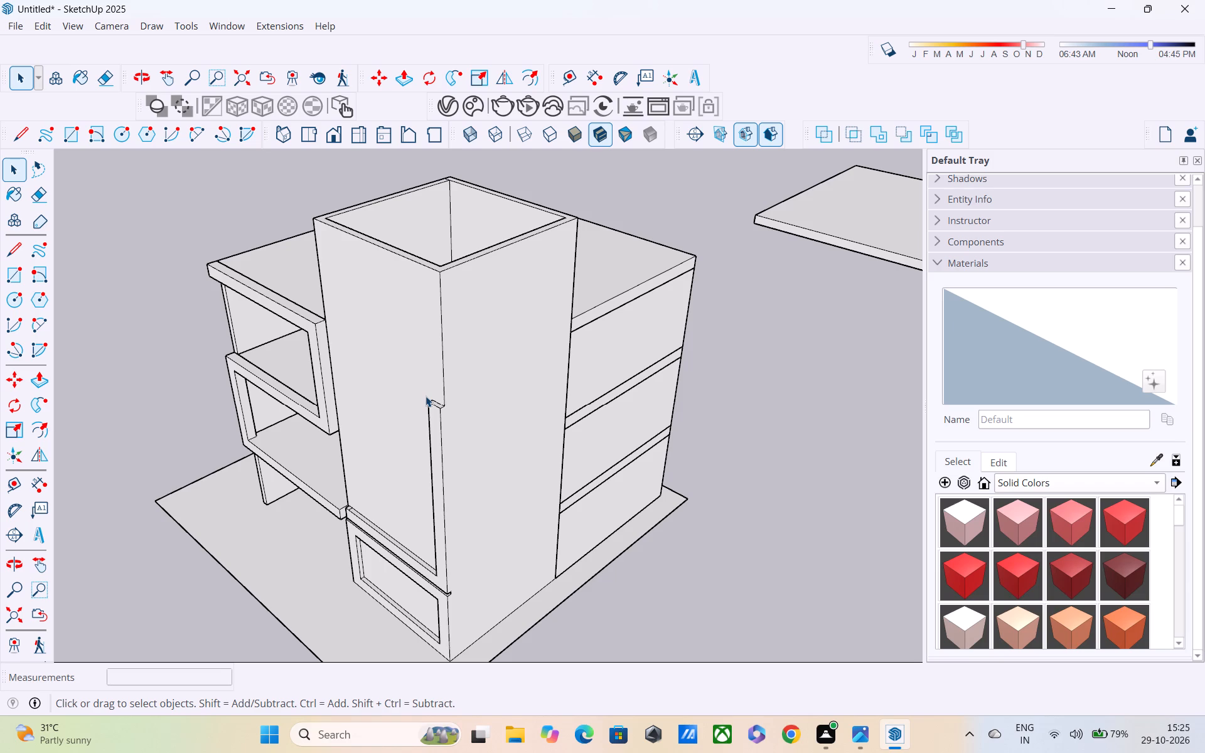
scroll(384, 431, down, 3)
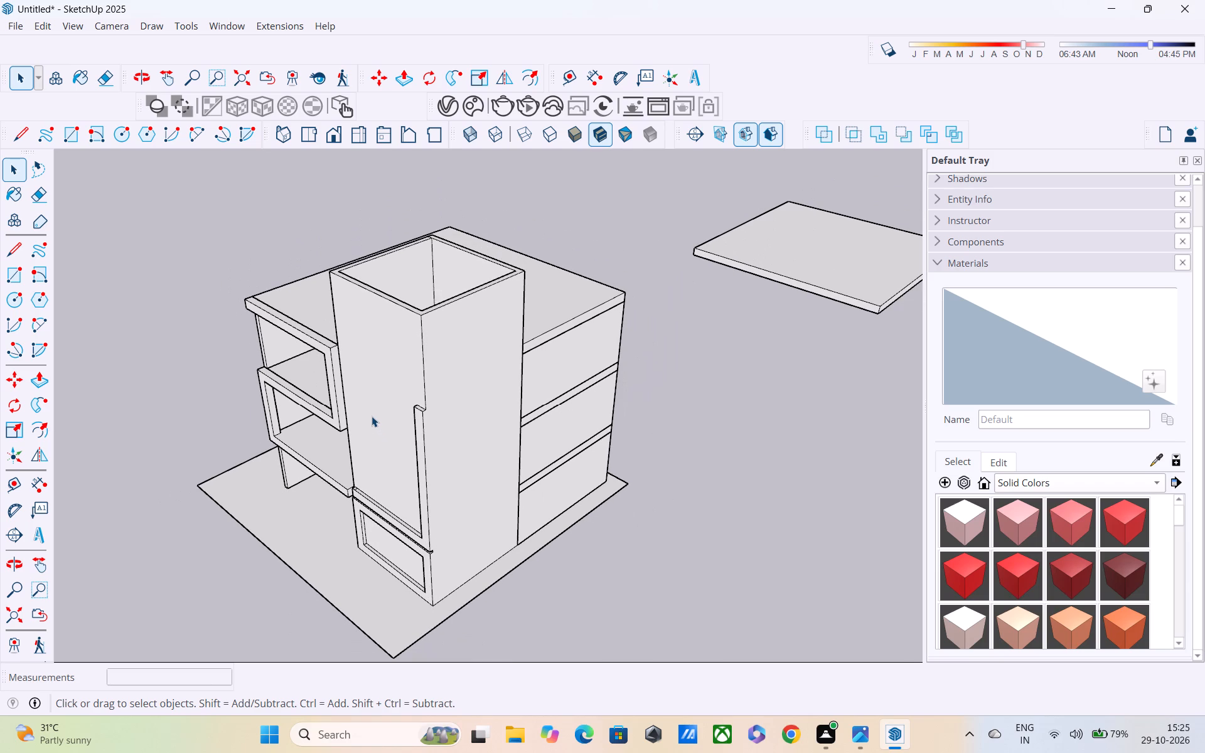
shift+middle_drag(372, 414, 576, 486)
middle_drag(580, 412, 742, 422)
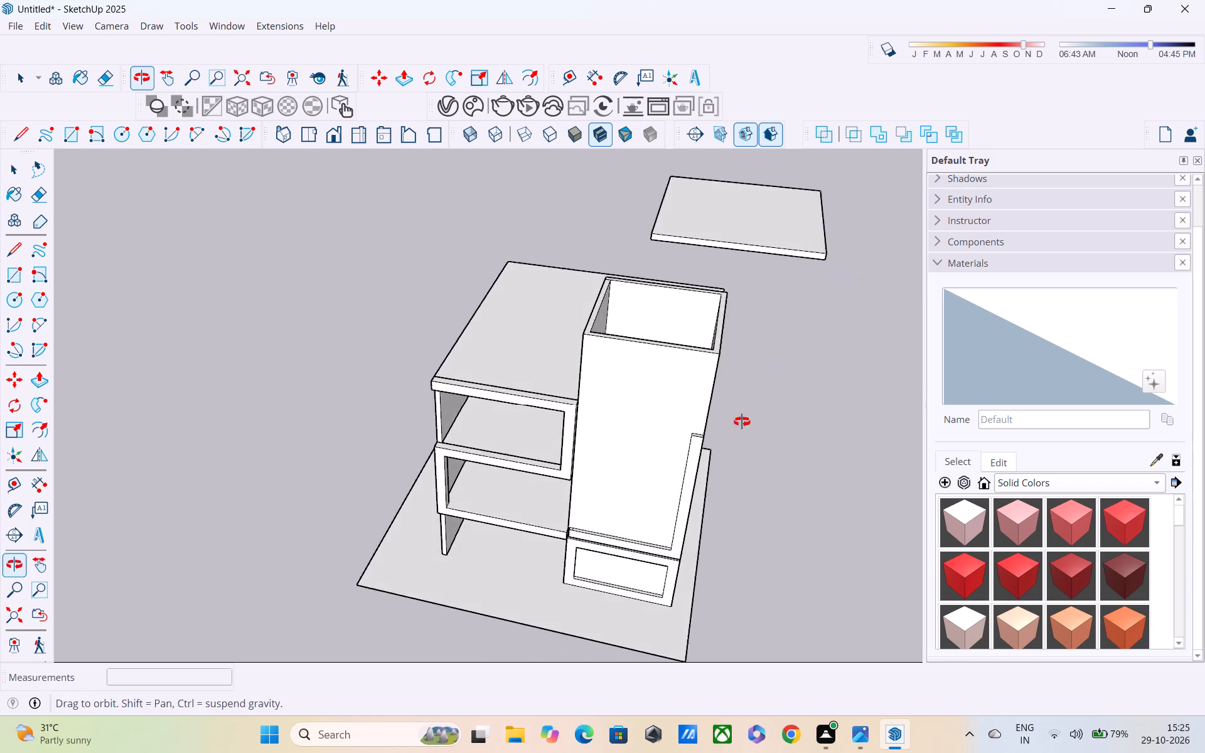
middle_drag(742, 422, 755, 392)
scroll(550, 417, up, 1)
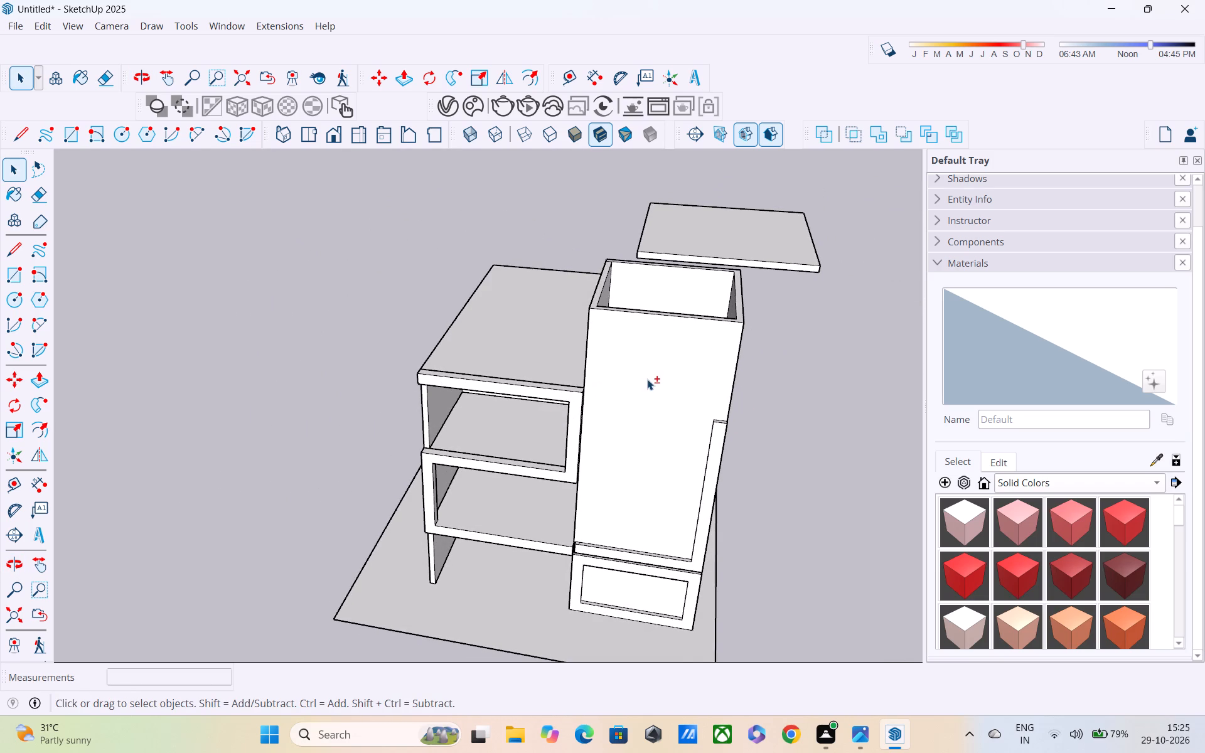
shift+middle_drag(643, 388, 597, 456)
middle_drag(591, 460, 533, 510)
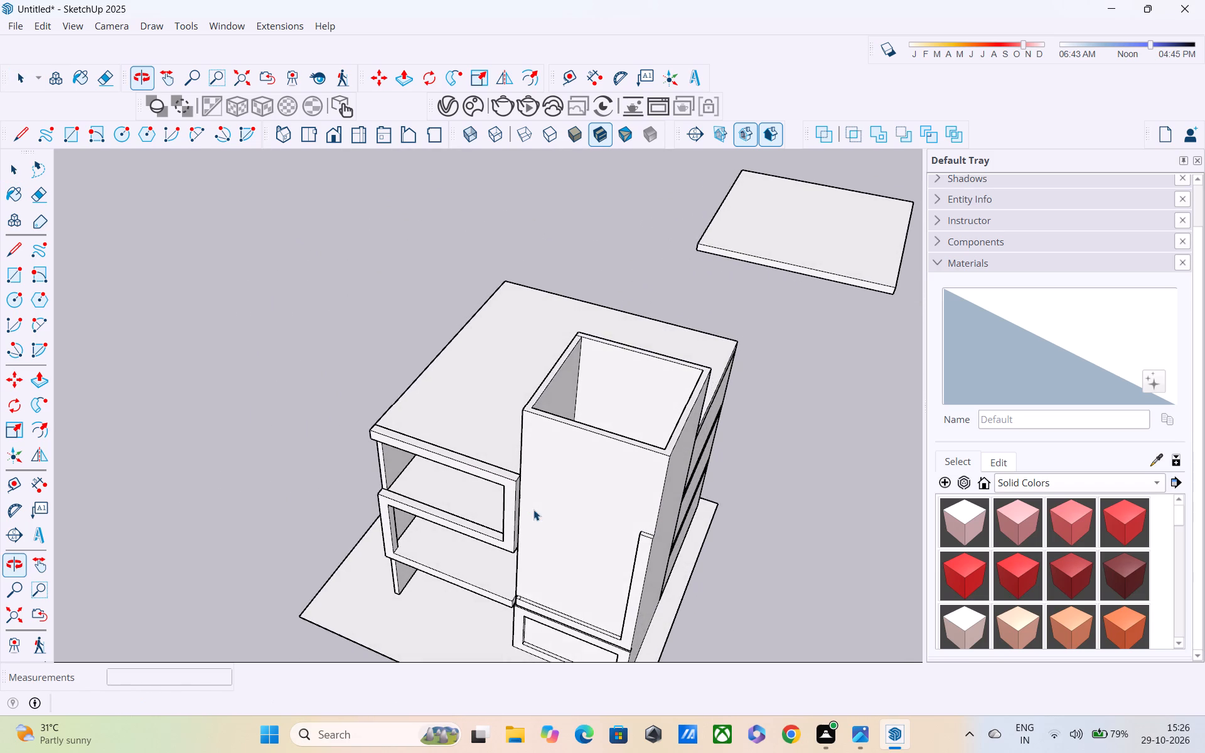
scroll(524, 503, down, 4)
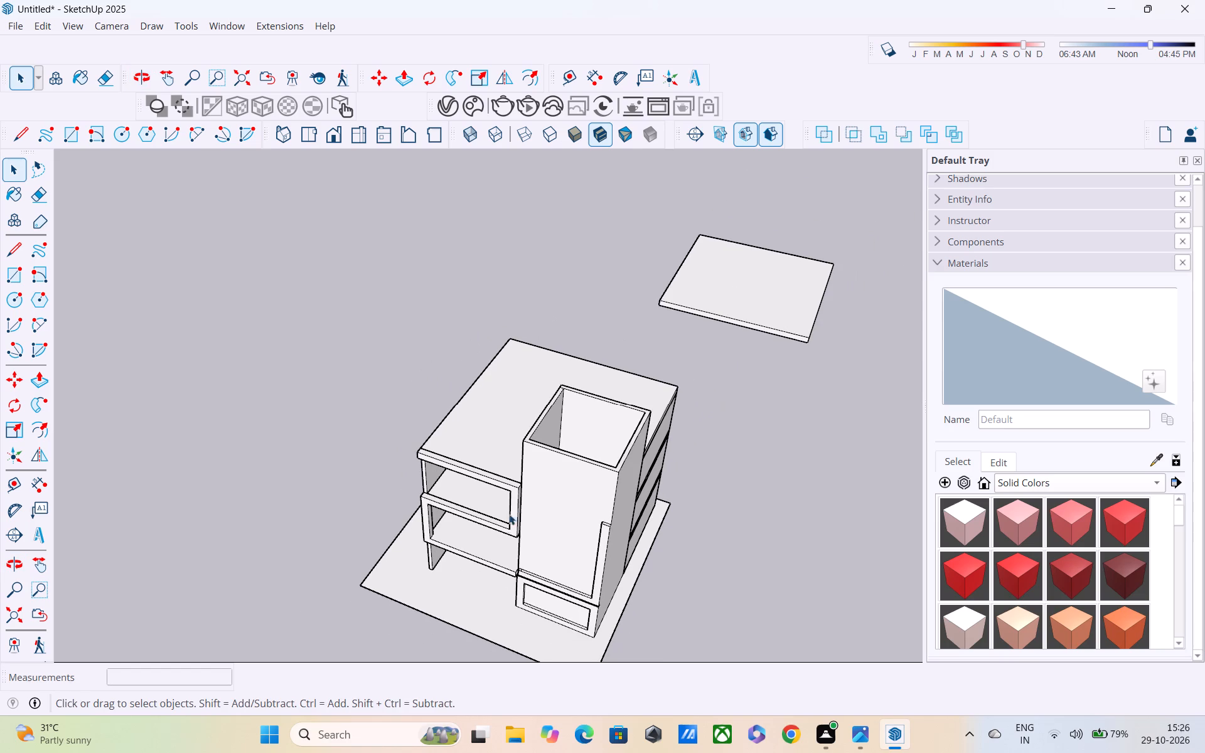
scroll(503, 524, up, 3)
middle_drag(503, 524, 638, 365)
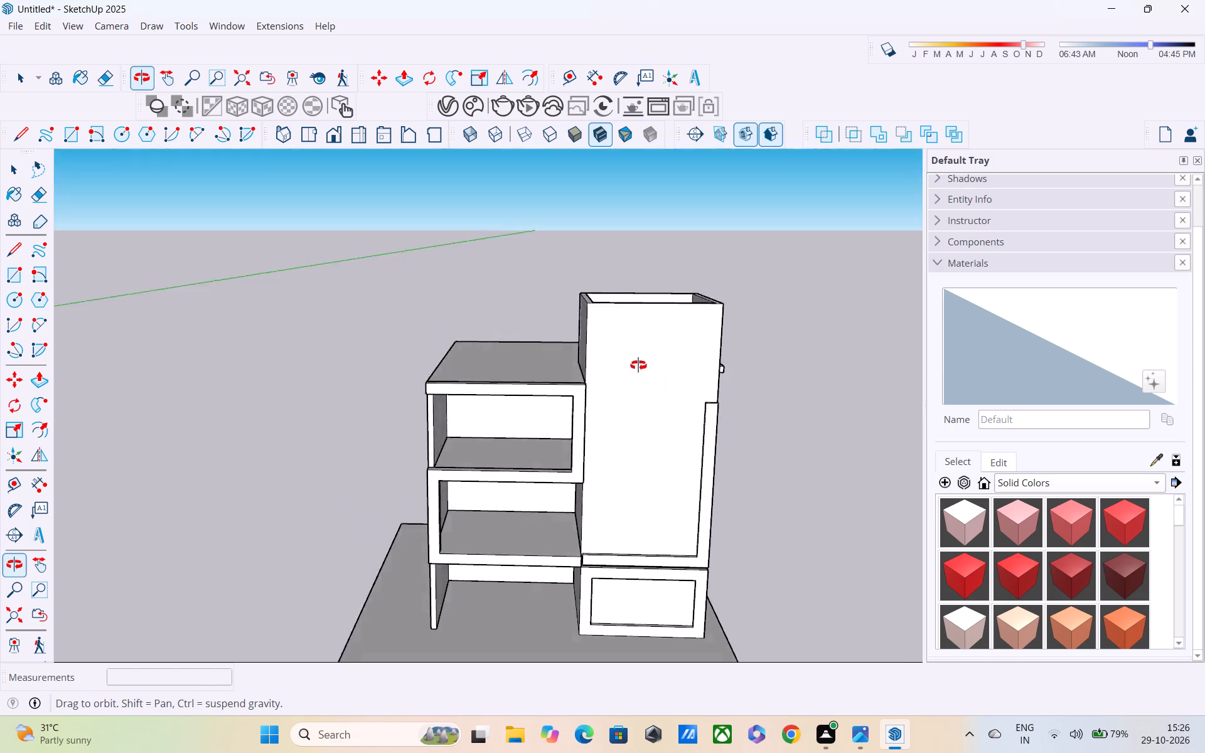
middle_drag(638, 365, 812, 478)
scroll(695, 472, up, 3)
middle_drag(693, 499, 780, 608)
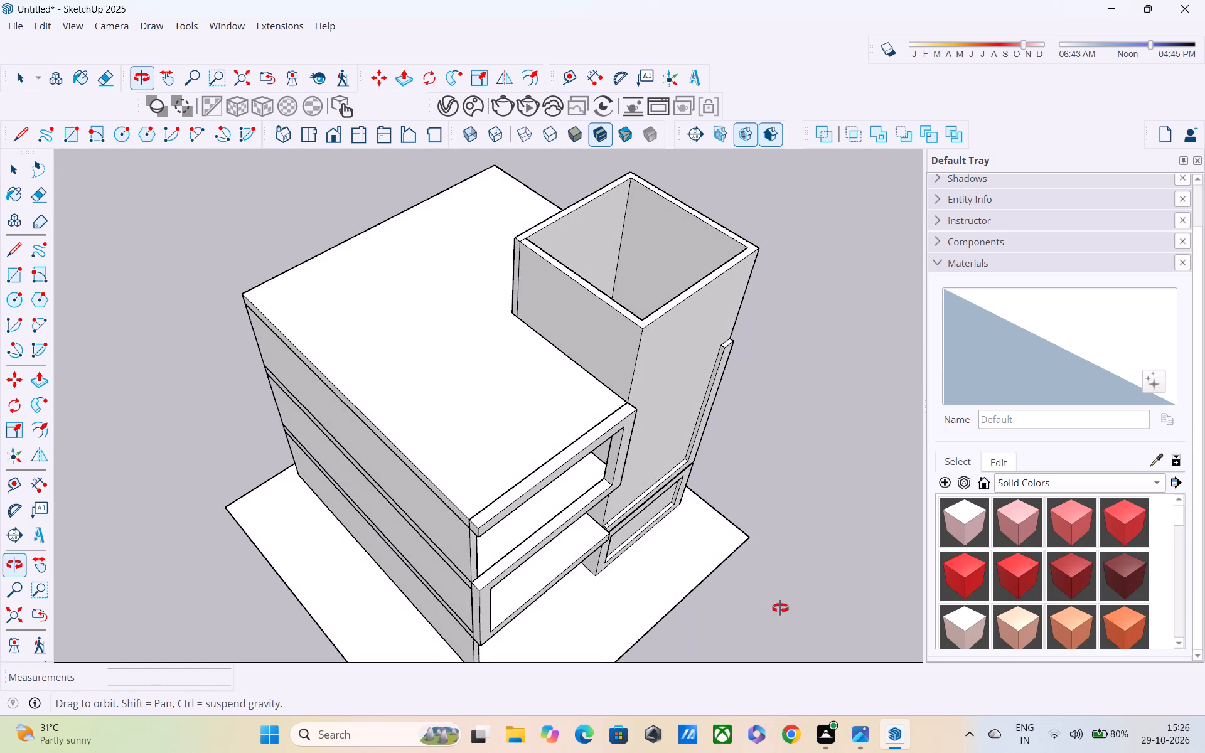
middle_drag(780, 608, 783, 609)
scroll(787, 607, up, 1)
scroll(597, 399, up, 3)
middle_drag(621, 425, 700, 491)
shift+middle_drag(699, 465, 520, 378)
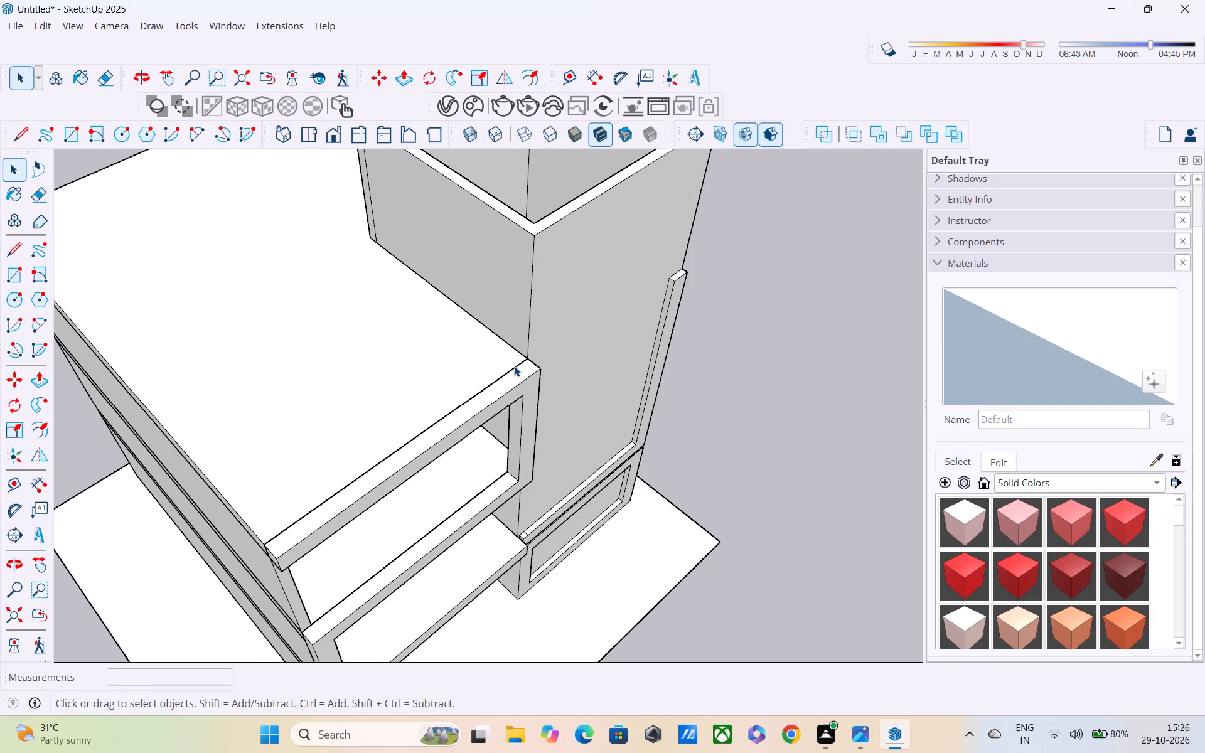
shift+middle_drag(530, 375, 672, 434)
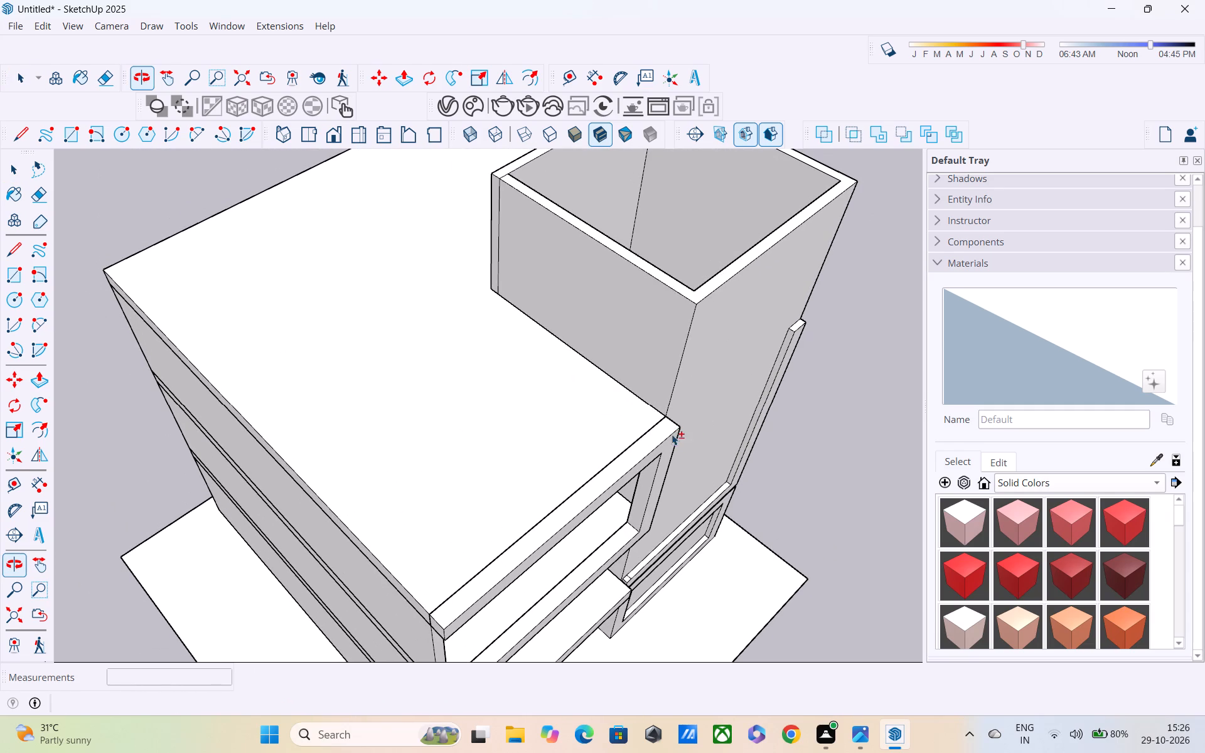
Examine the building from above, the front and the side, checking the L-shaped frame's projection against the ground-floor frame and slabs.
middle_drag(678, 427, 599, 361)
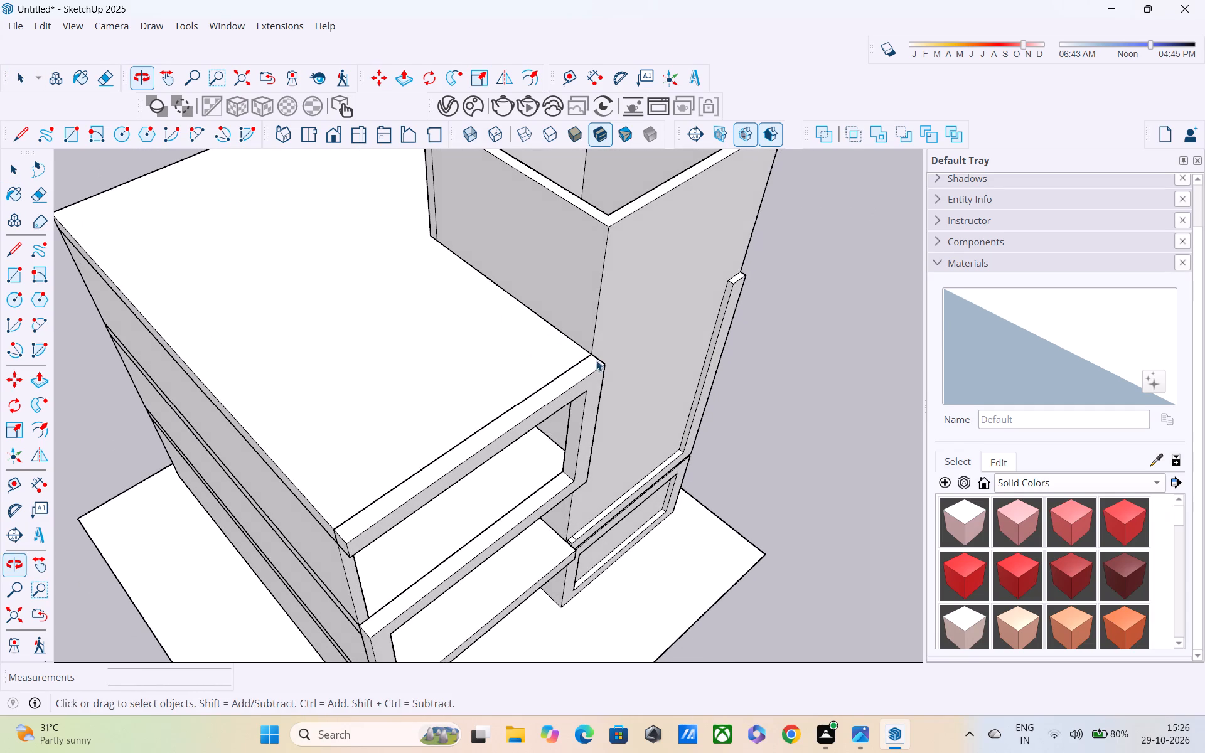
scroll(595, 364, down, 2)
middle_drag(595, 365, 668, 421)
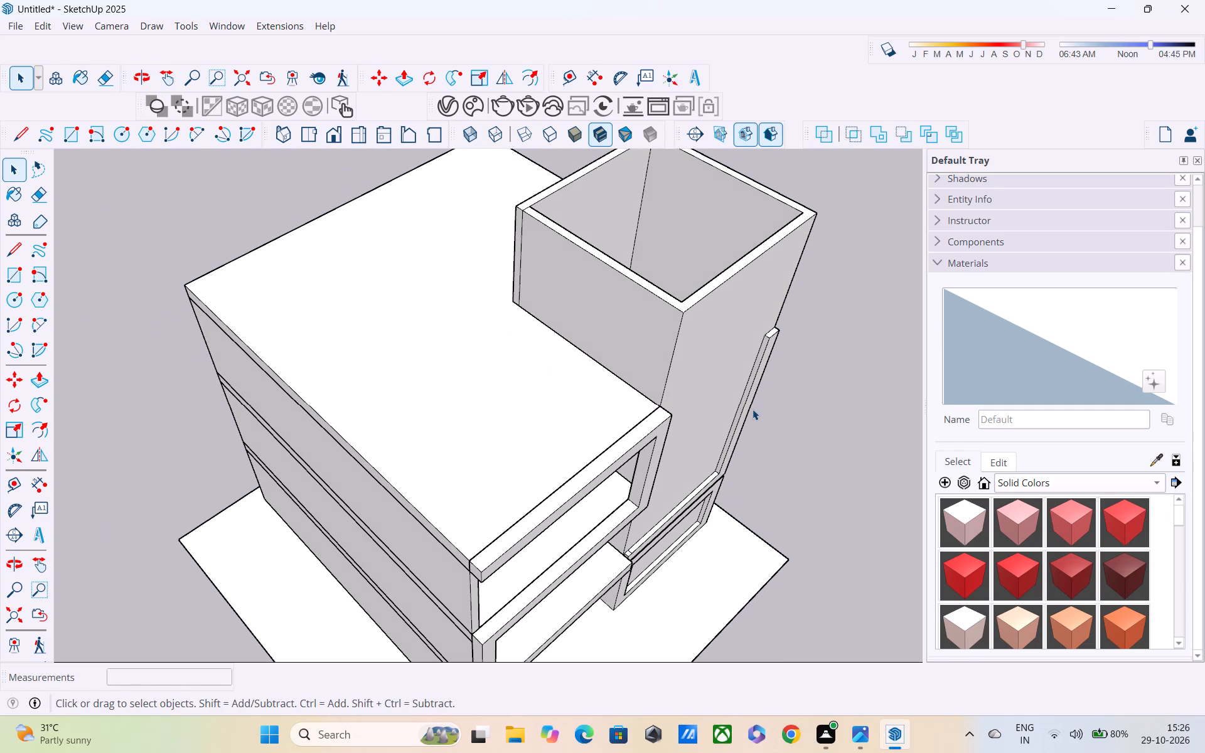
scroll(230, 715, down, 3)
middle_drag(216, 709, 124, 639)
middle_drag(124, 639, 114, 610)
middle_drag(591, 546, 503, 421)
scroll(644, 387, up, 1)
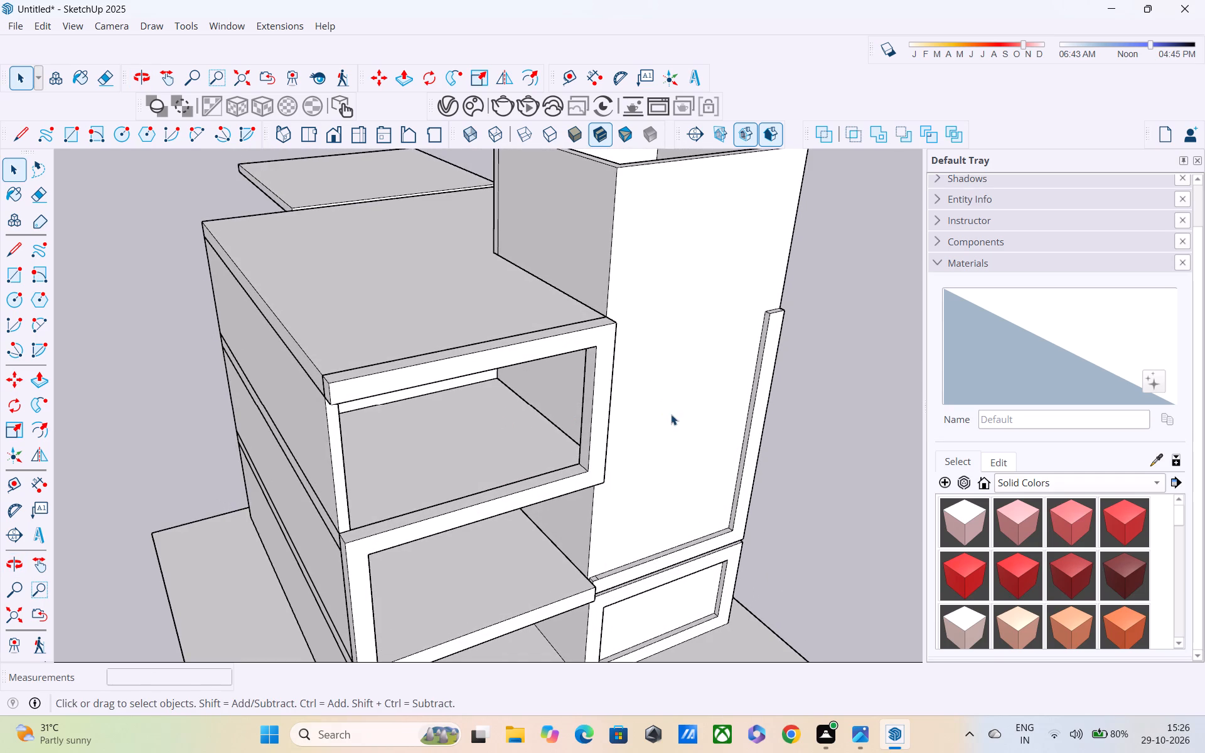
middle_drag(671, 414, 650, 322)
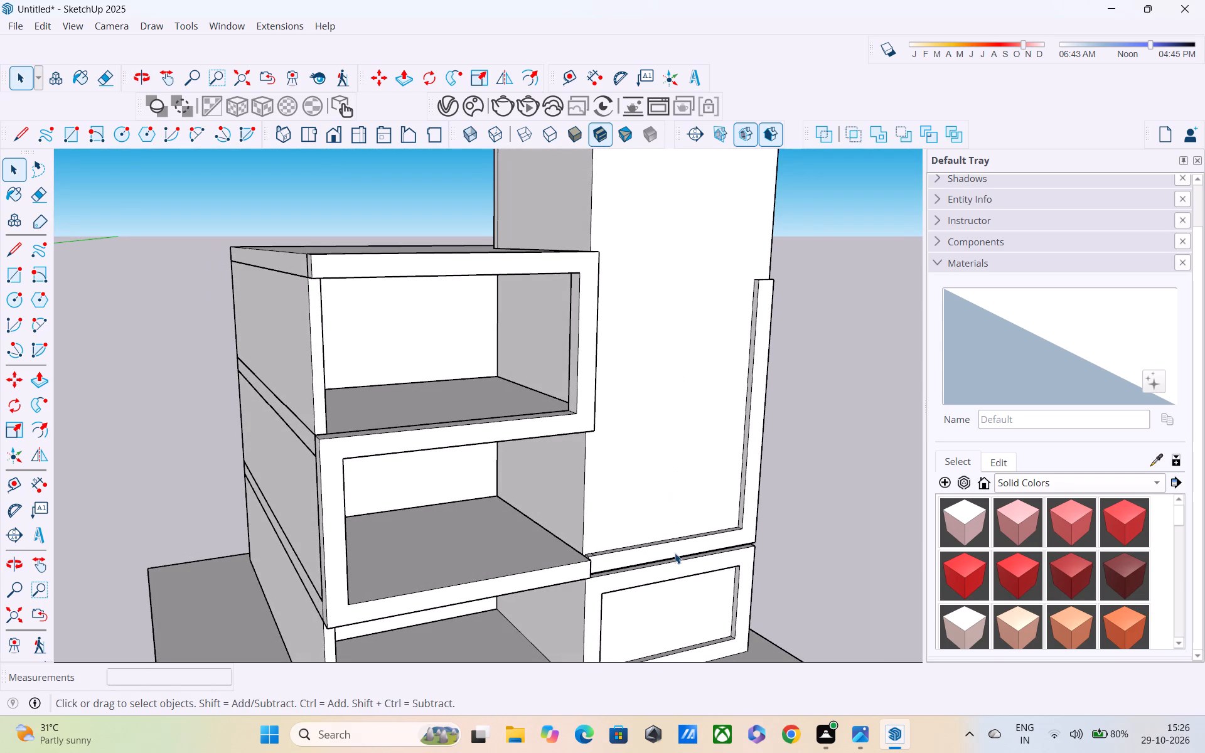
scroll(695, 550, down, 1)
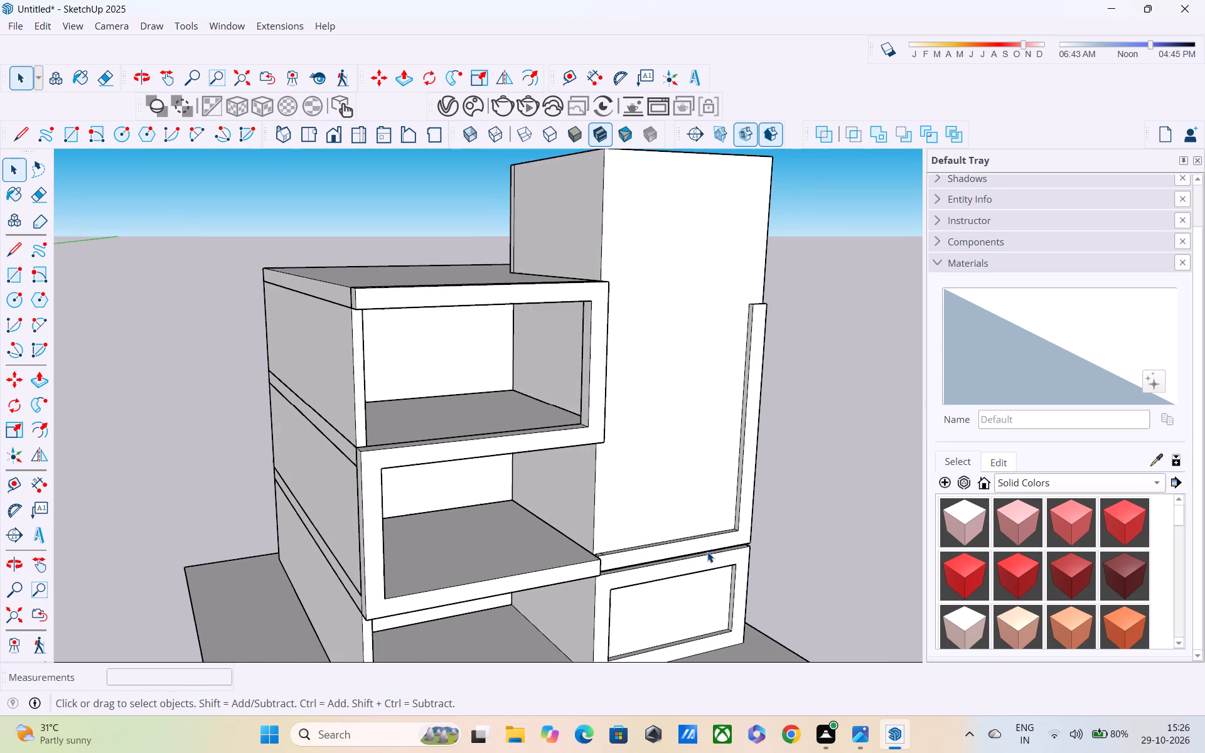
scroll(707, 552, down, 4)
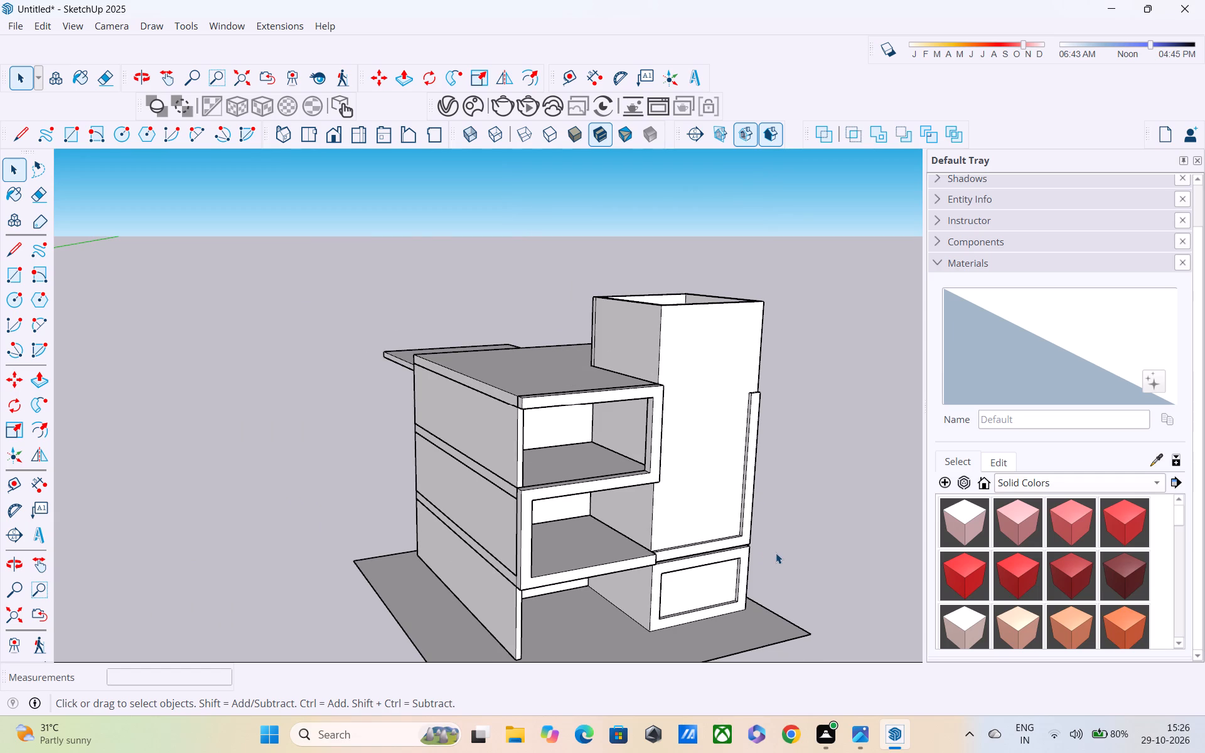
scroll(772, 553, down, 2)
middle_drag(768, 549, 741, 515)
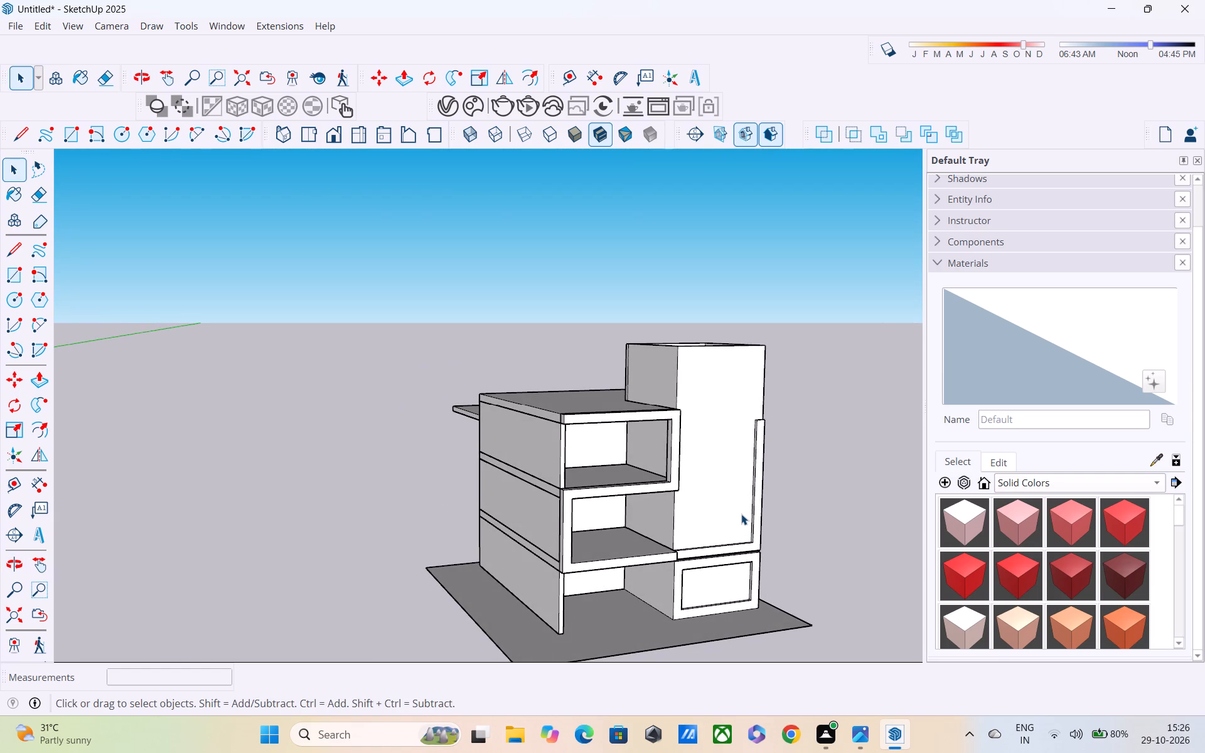
shift+middle_drag(732, 535, 757, 599)
scroll(887, 577, up, 2)
middle_drag(864, 538, 614, 550)
scroll(616, 502, up, 4)
Push/Pull the L-shaped frame's front face about 6" further outward from the tower.
shift+middle_drag(641, 511, 645, 397)
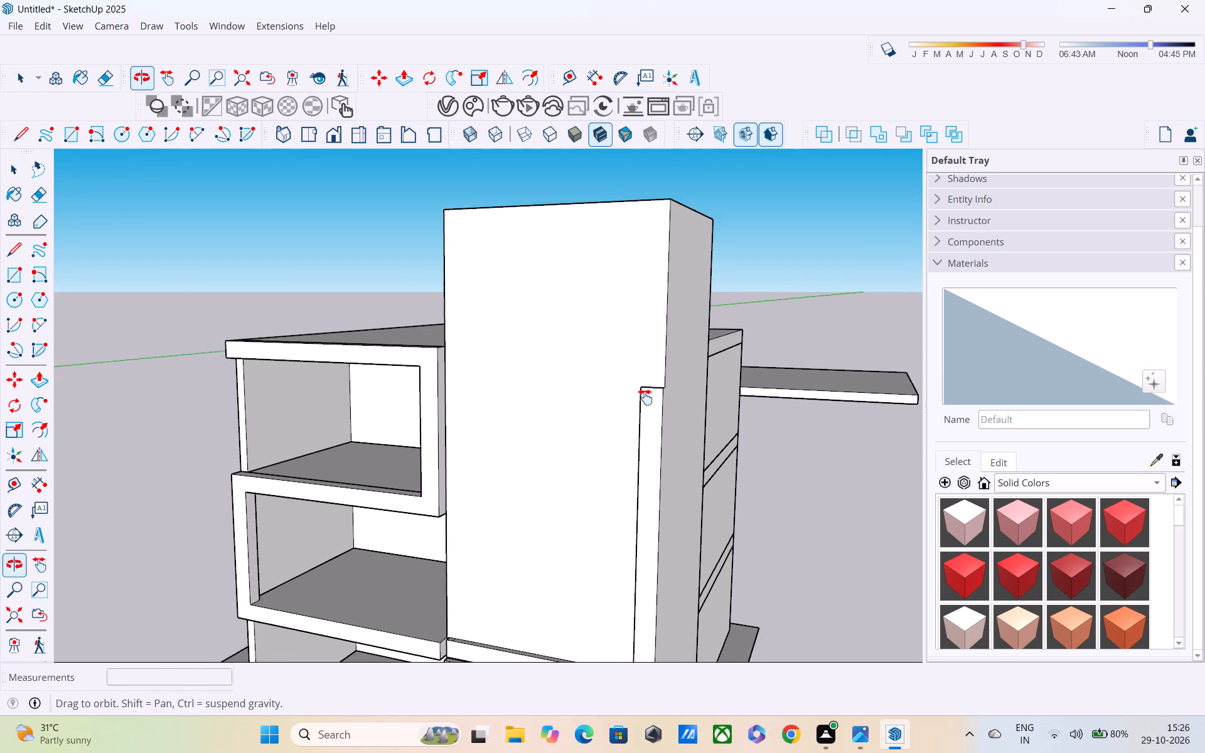
shift+middle_drag(645, 397, 645, 394)
click(651, 433)
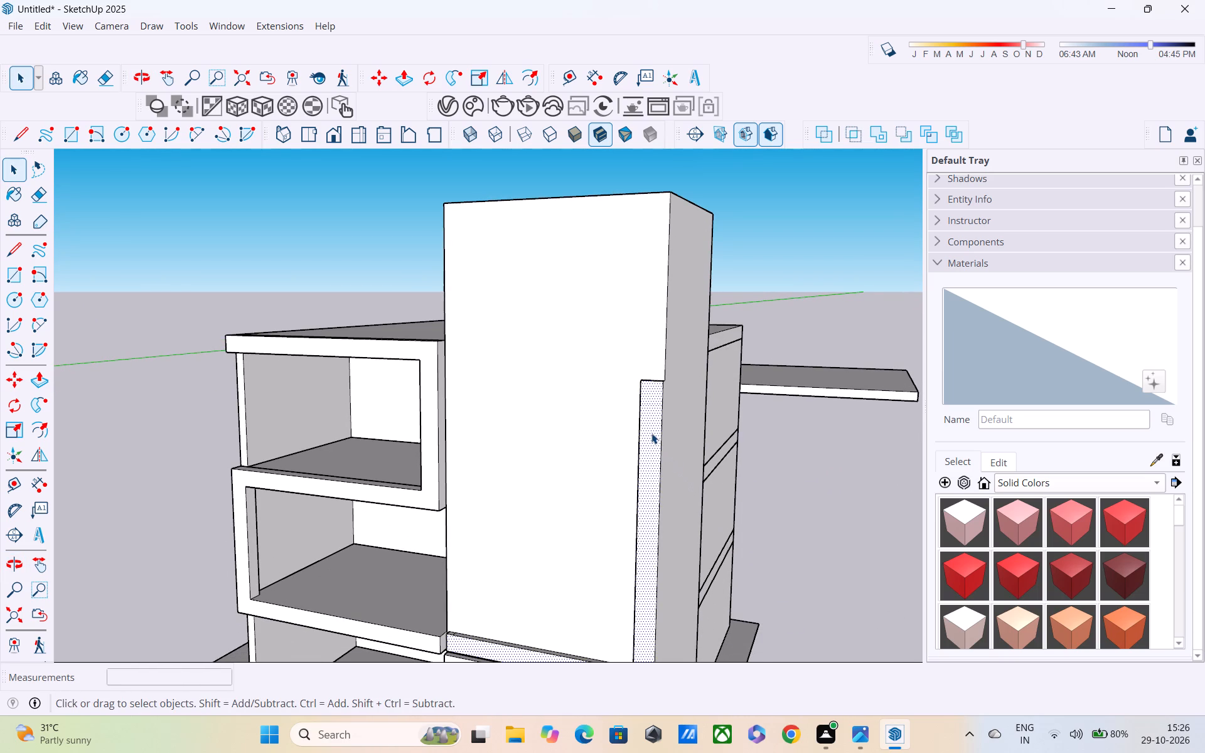
key(p)
click(651, 431)
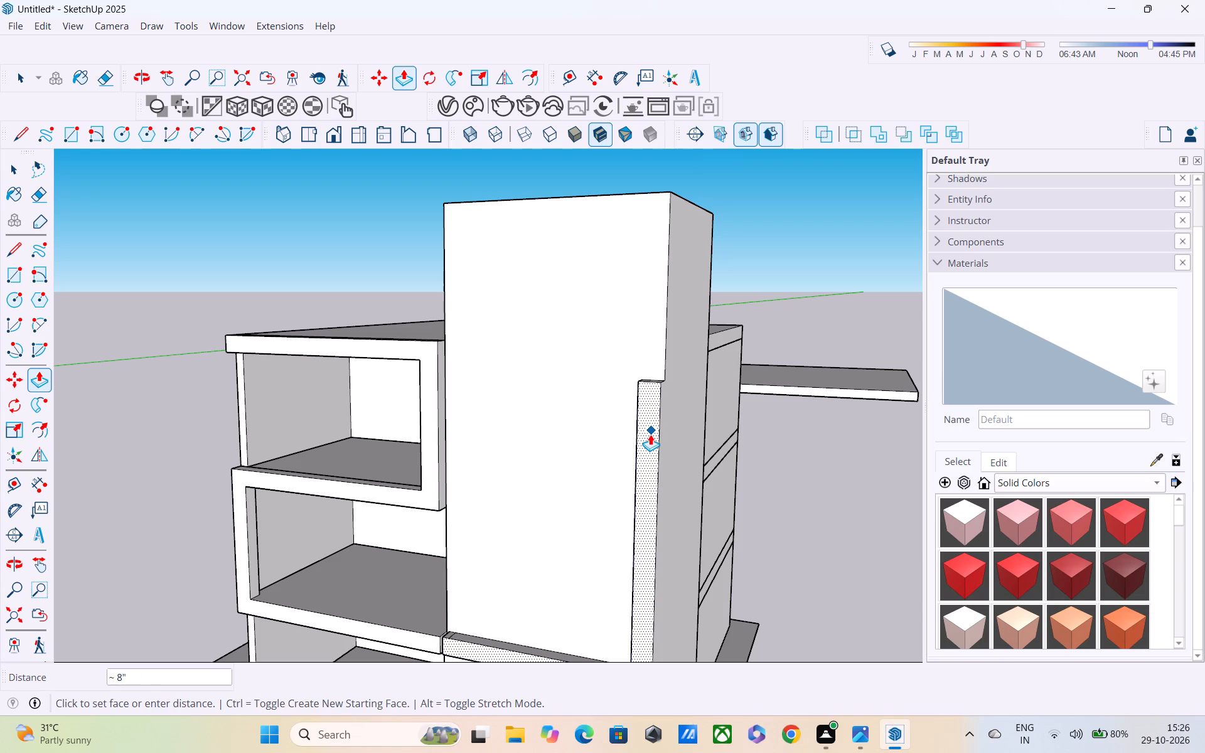
click(650, 434)
scroll(606, 494, down, 3)
shift+middle_drag(606, 493, 610, 494)
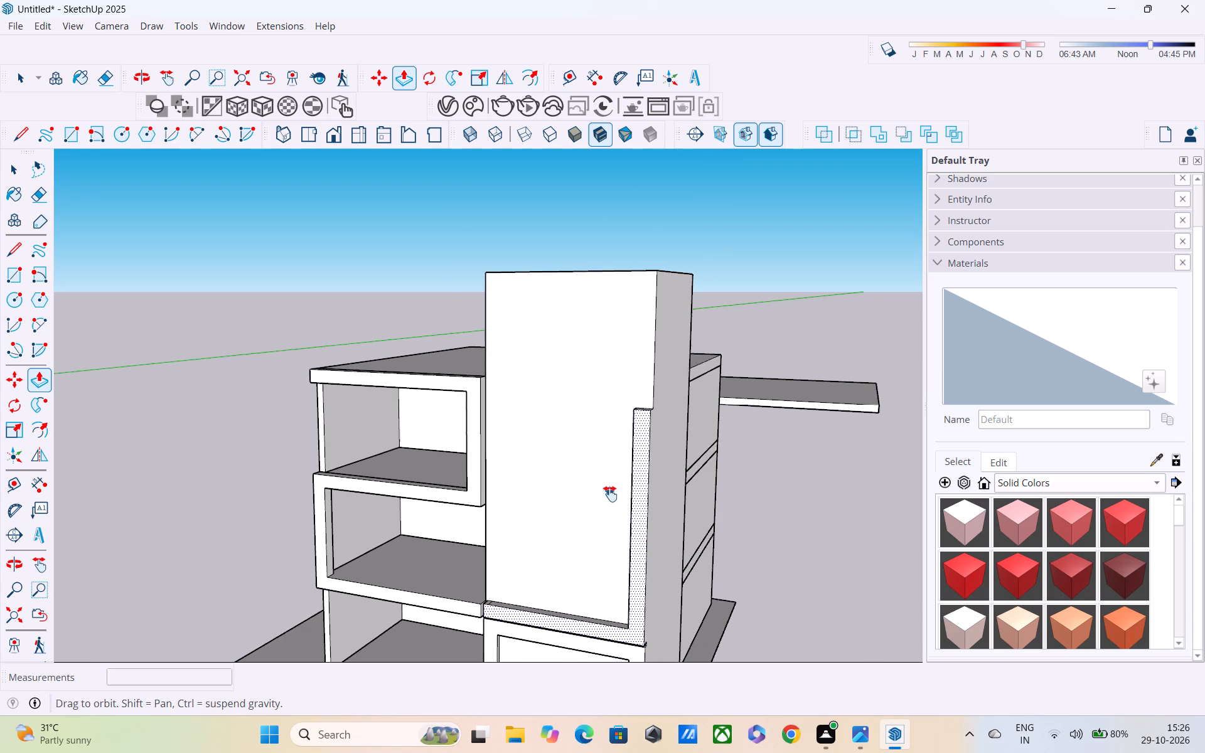
shift+middle_drag(610, 494, 736, 459)
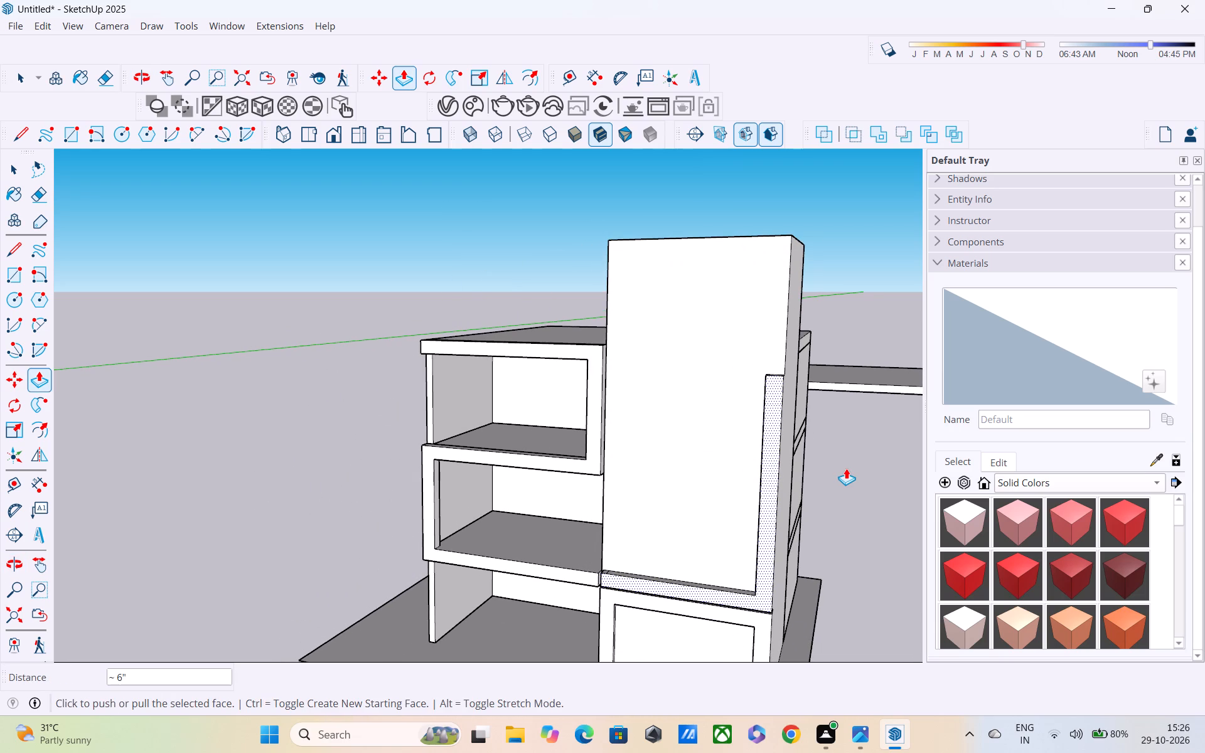
scroll(846, 468, down, 2)
shift+middle_drag(846, 467, 786, 464)
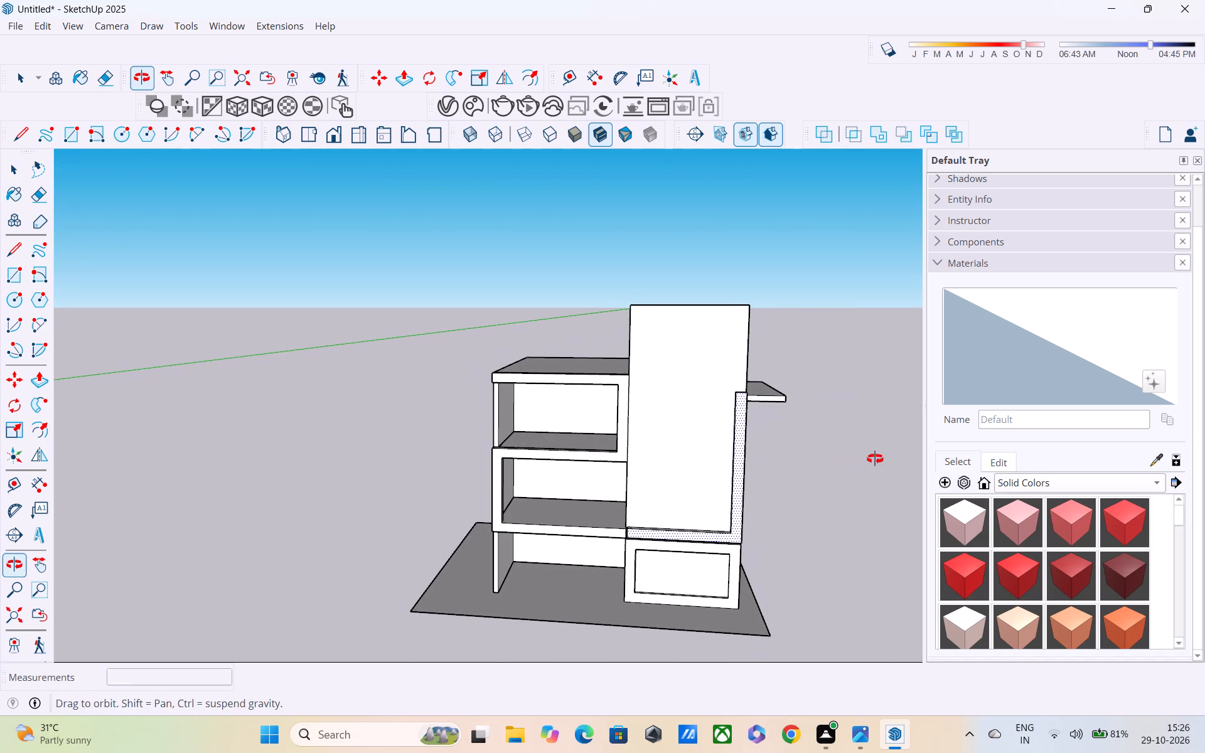
shift+middle_drag(876, 459, 975, 444)
middle_drag(924, 436, 895, 373)
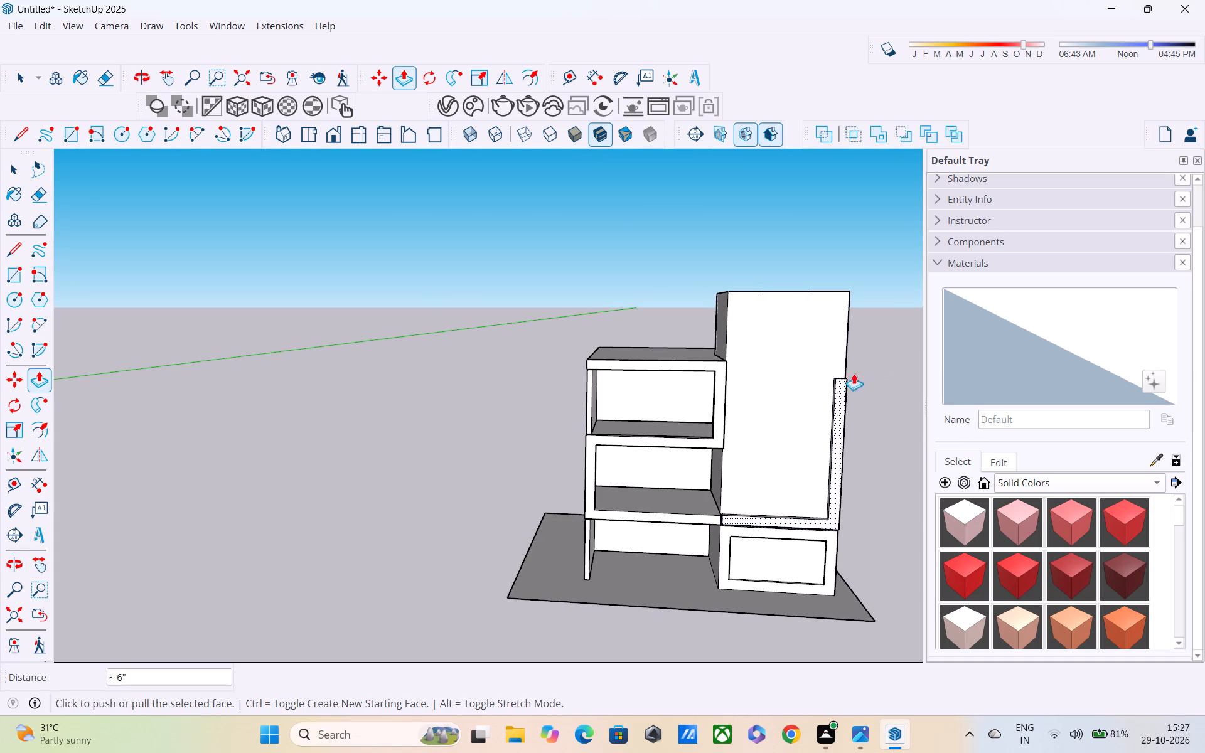
key(space)
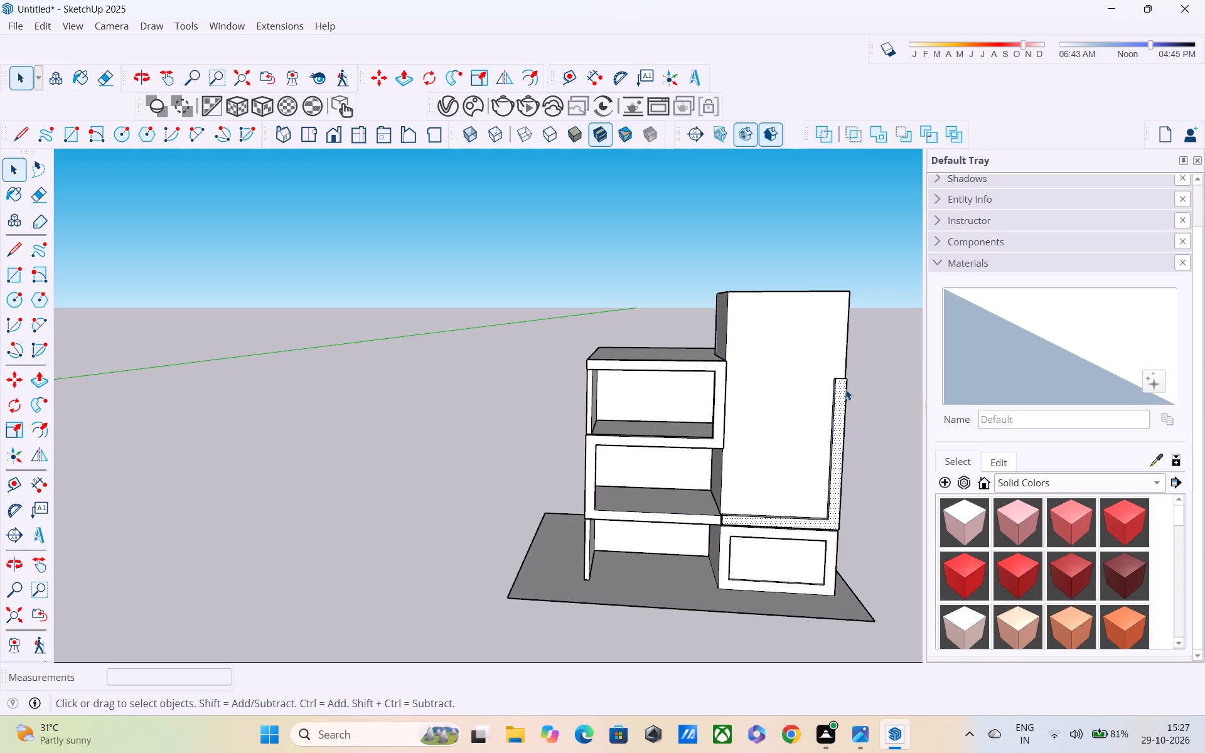
Draw a tall rectangle about 19' 2" by 5' on the tower's front face, inside the corner of the L-shaped frame.
key(r)
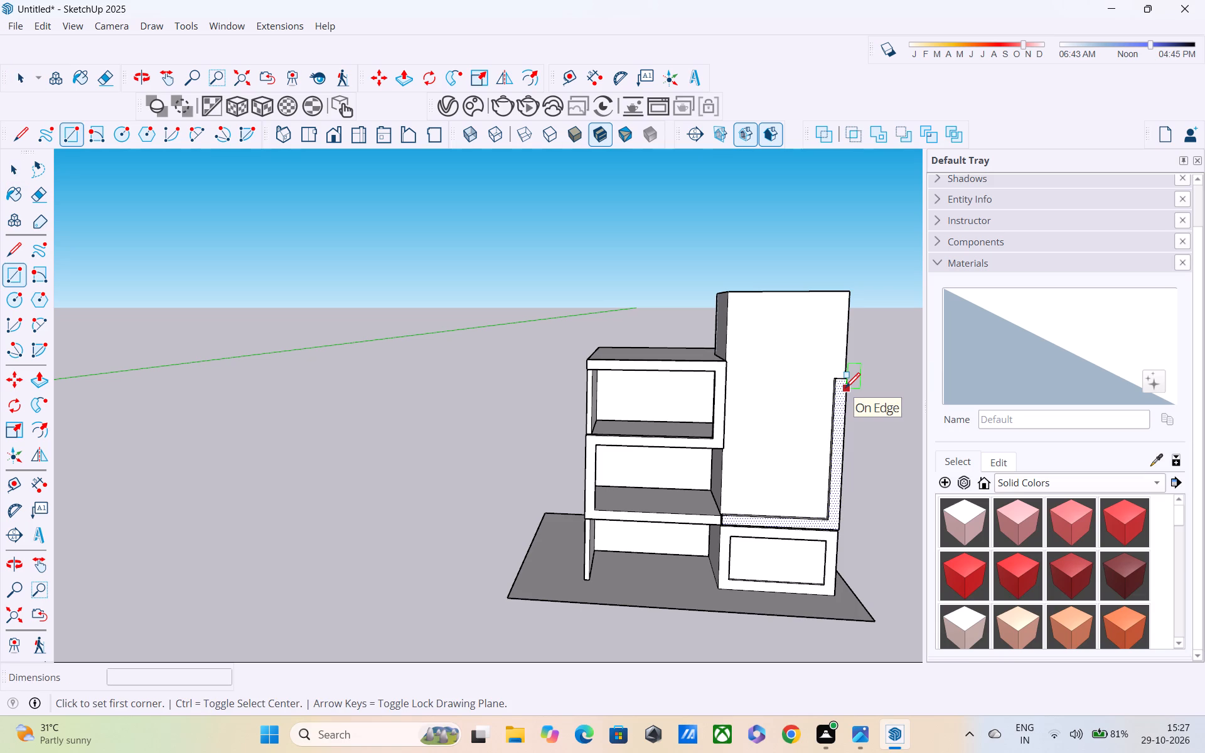
scroll(819, 416, up, 2)
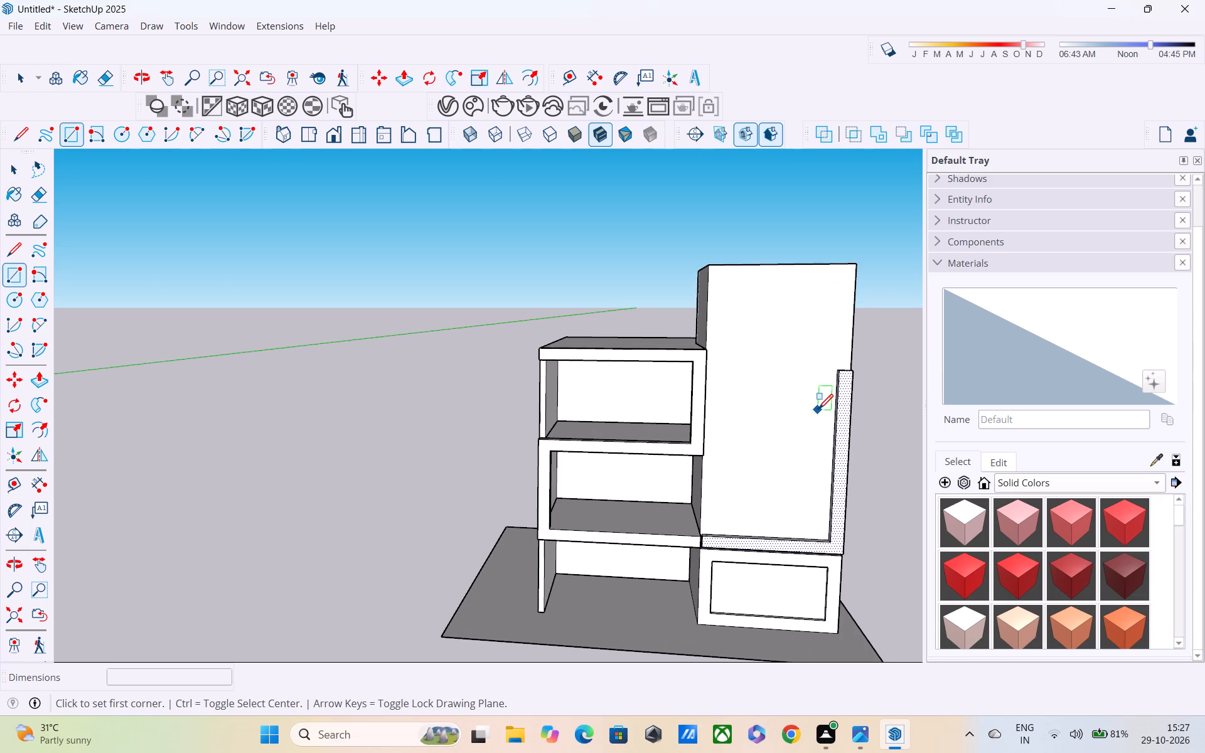
shift+middle_drag(818, 392, 802, 340)
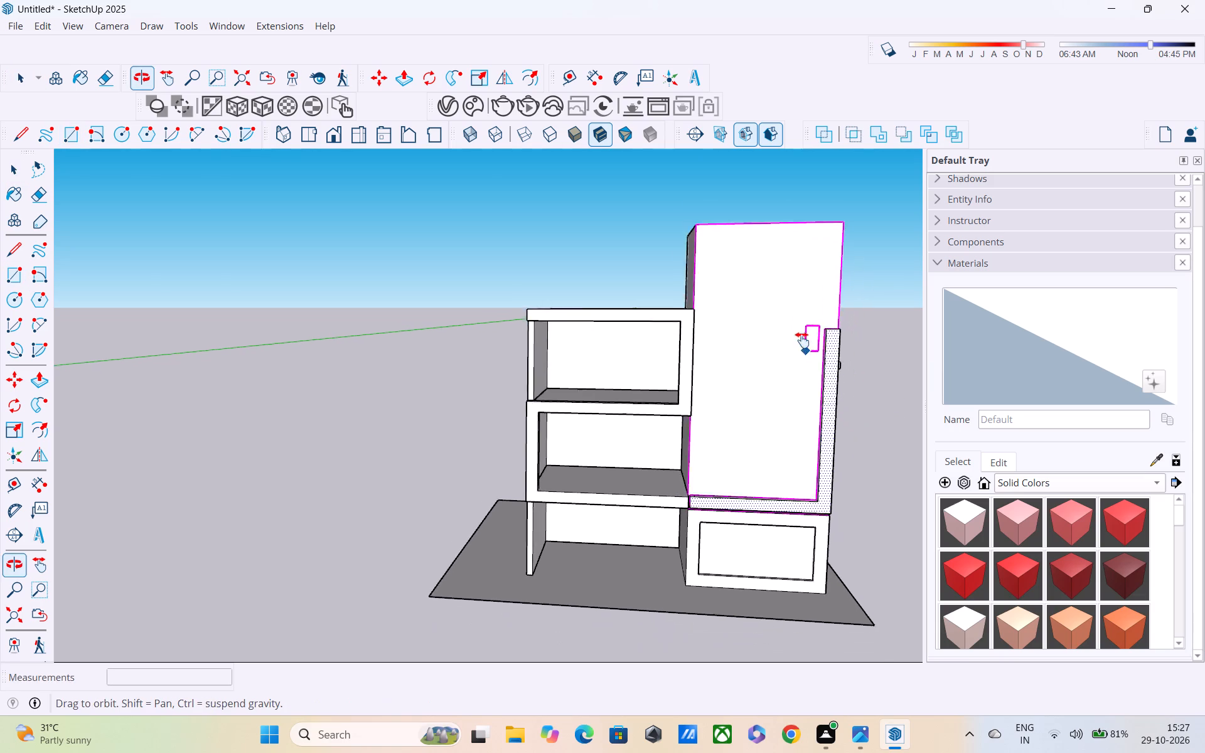
shift+middle_drag(802, 340, 796, 319)
scroll(791, 414, up, 3)
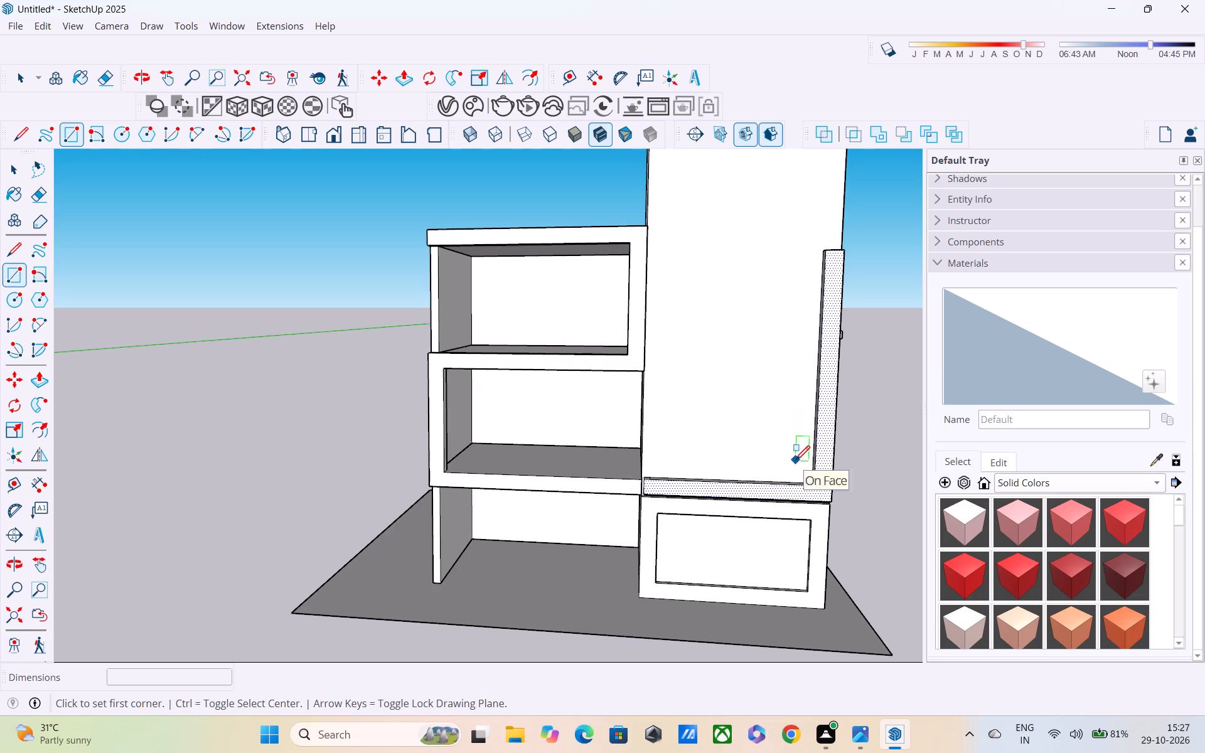
middle_drag(795, 462, 849, 545)
scroll(849, 545, up, 3)
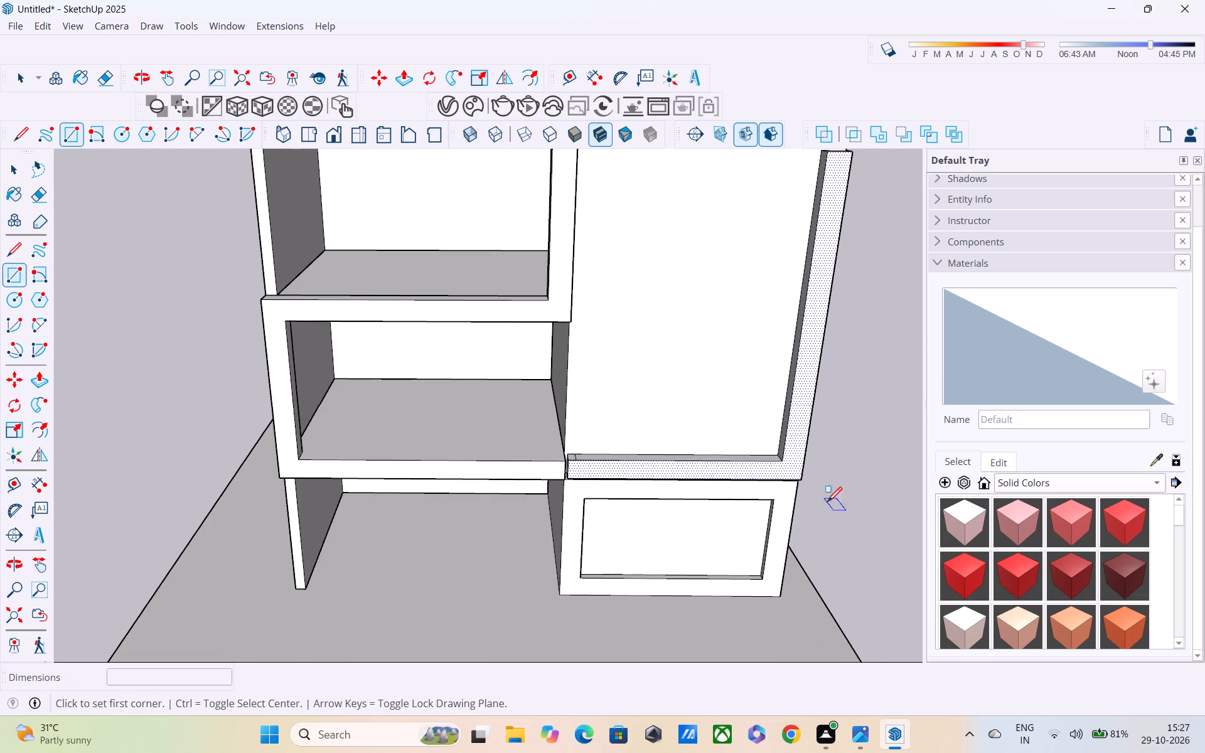
scroll(779, 450, up, 4)
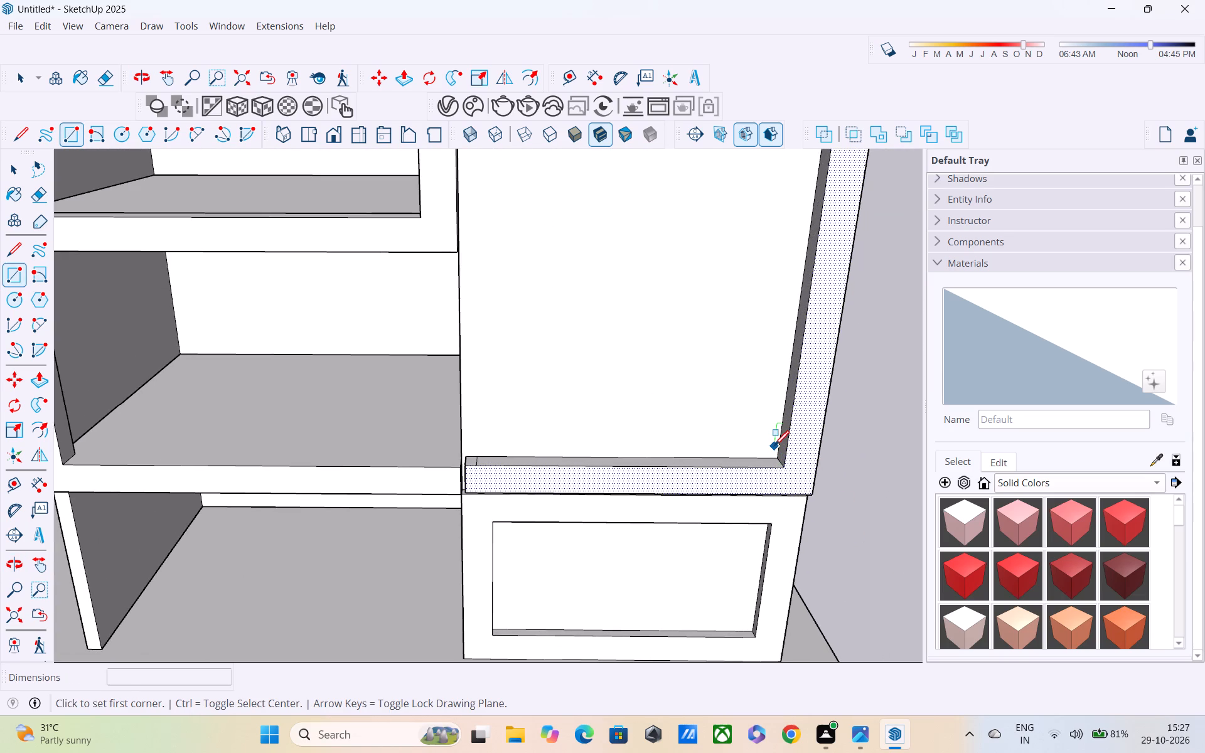
scroll(763, 452, up, 3)
click(763, 450)
scroll(686, 293, down, 3)
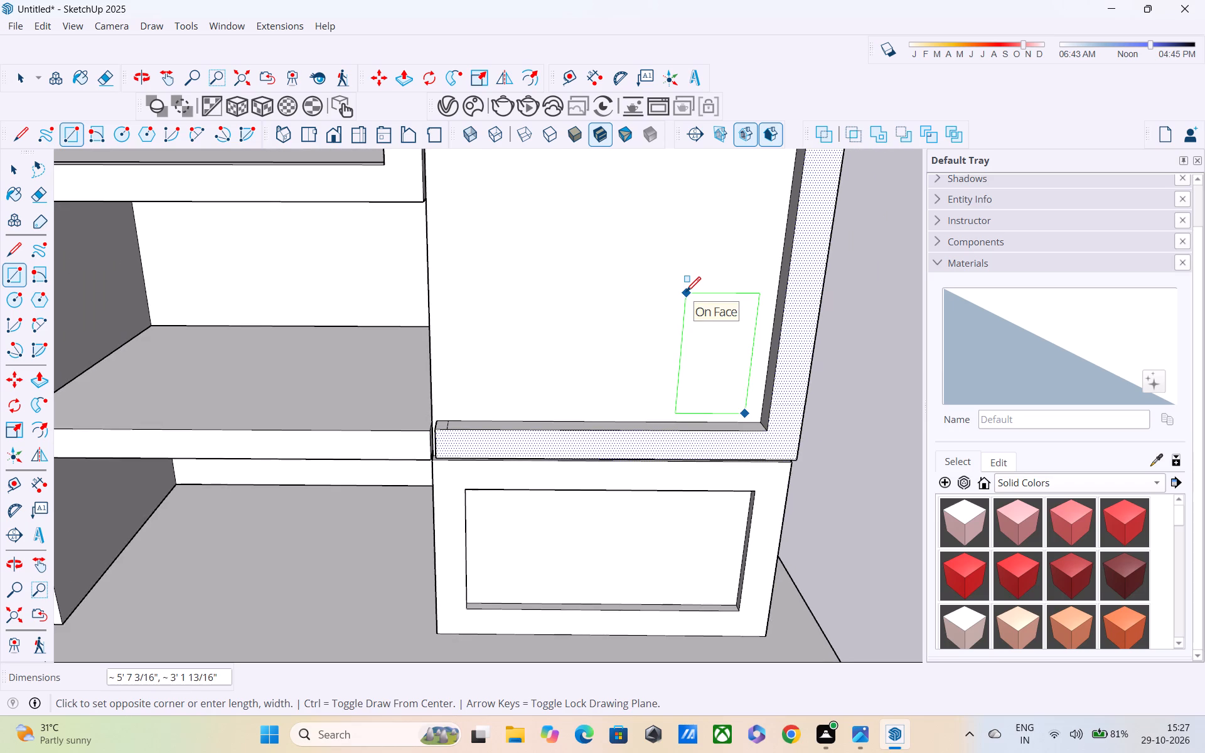
shift+middle_drag(686, 292, 705, 482)
scroll(705, 482, up, 1)
scroll(709, 344, down, 3)
middle_drag(709, 343, 713, 590)
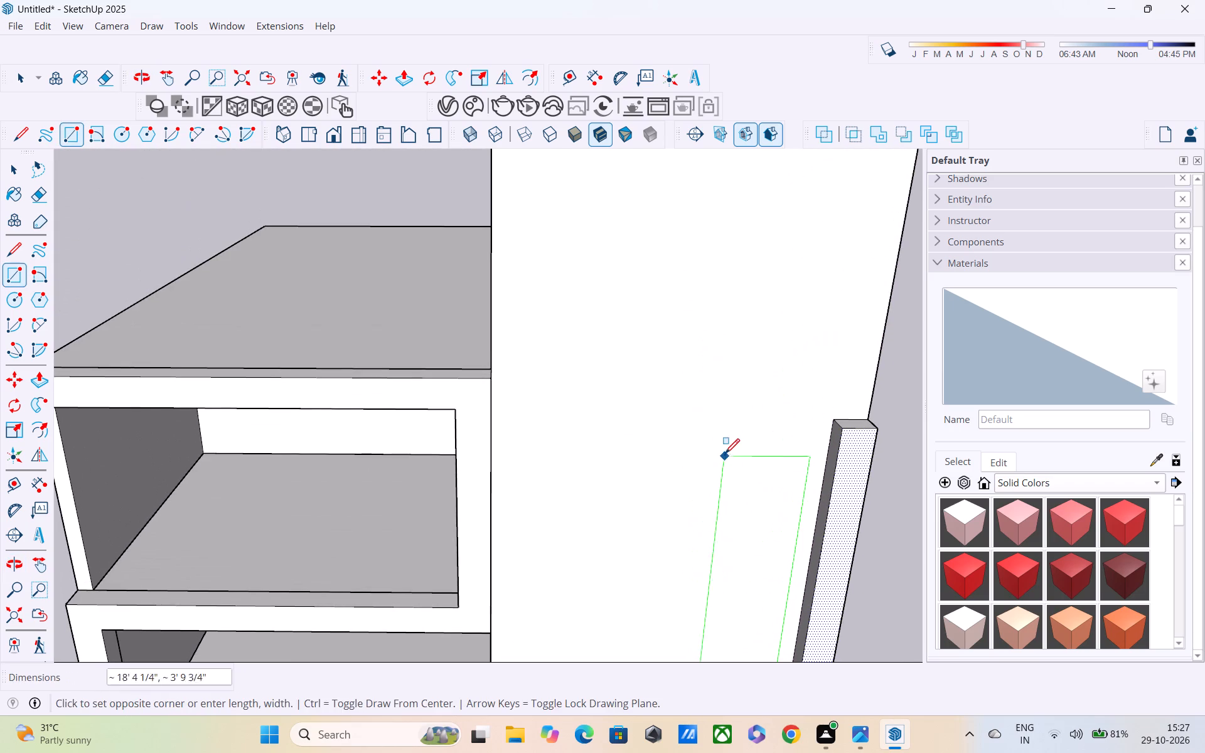
middle_drag(725, 445, 718, 351)
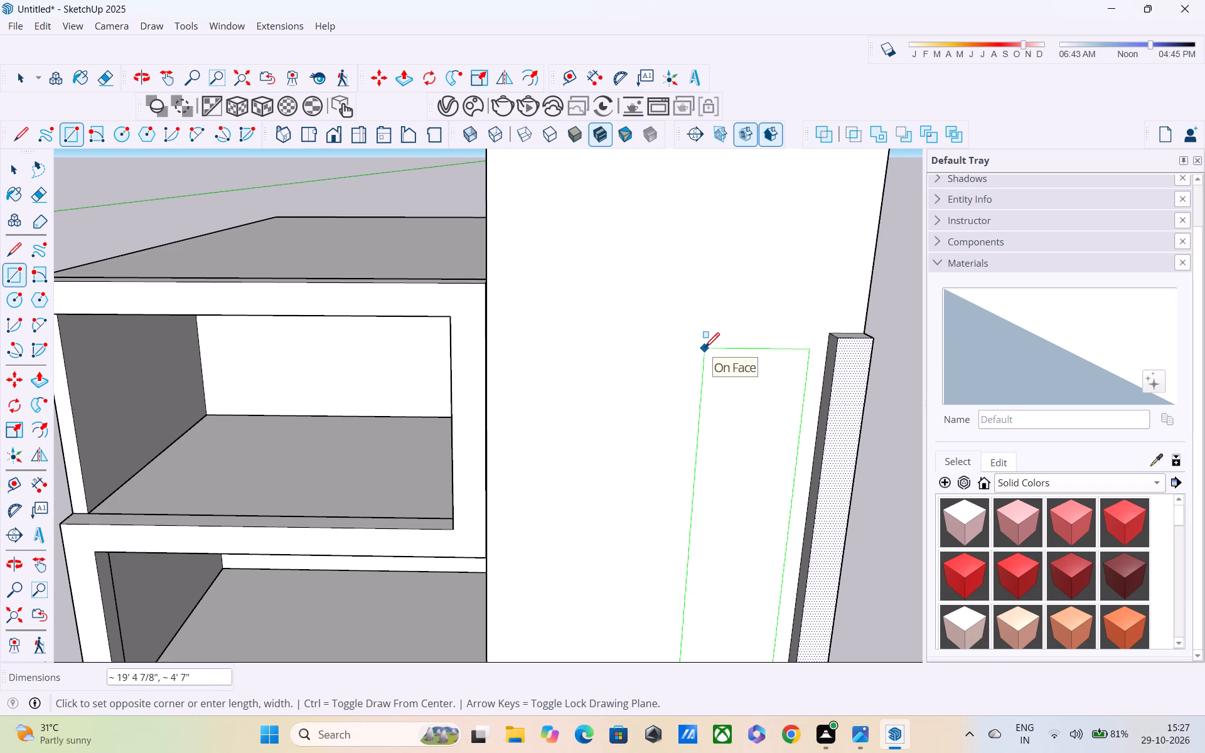
click(696, 353)
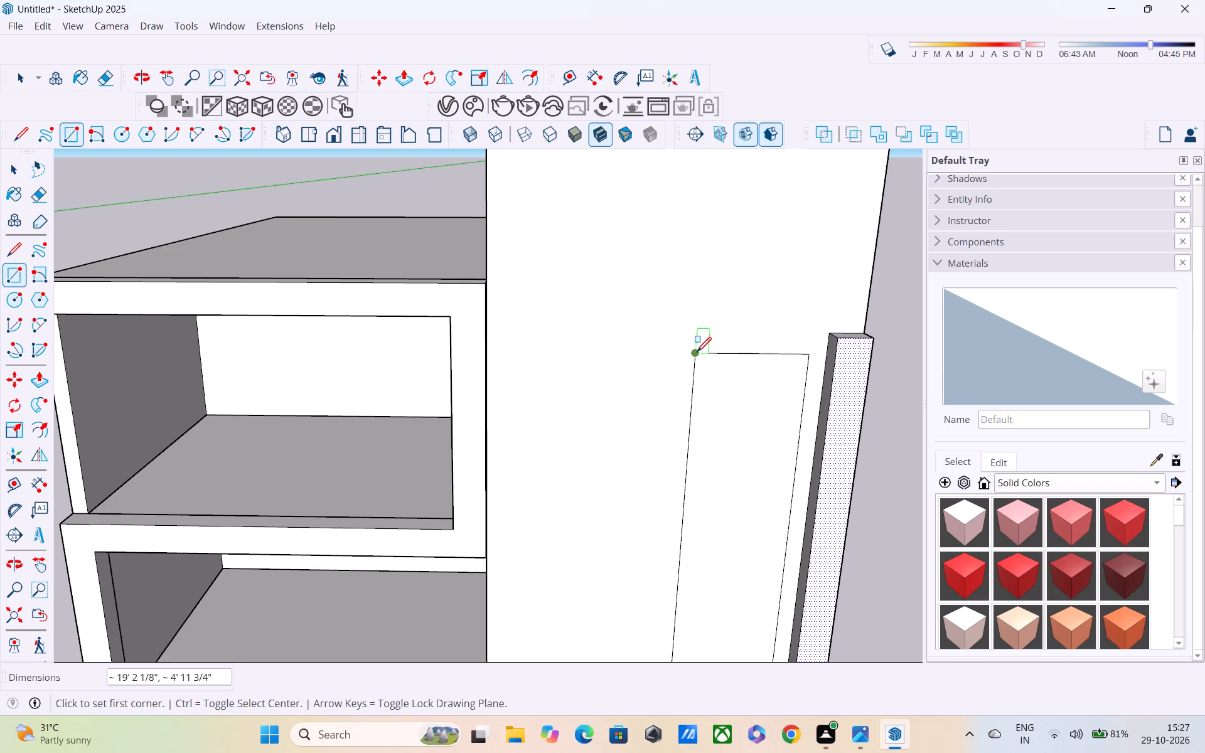
key(space)
Push/Pull the top face of the L-shaped frame's vertical leg upward by about 5".
scroll(718, 360, down, 2)
middle_drag(825, 403, 838, 407)
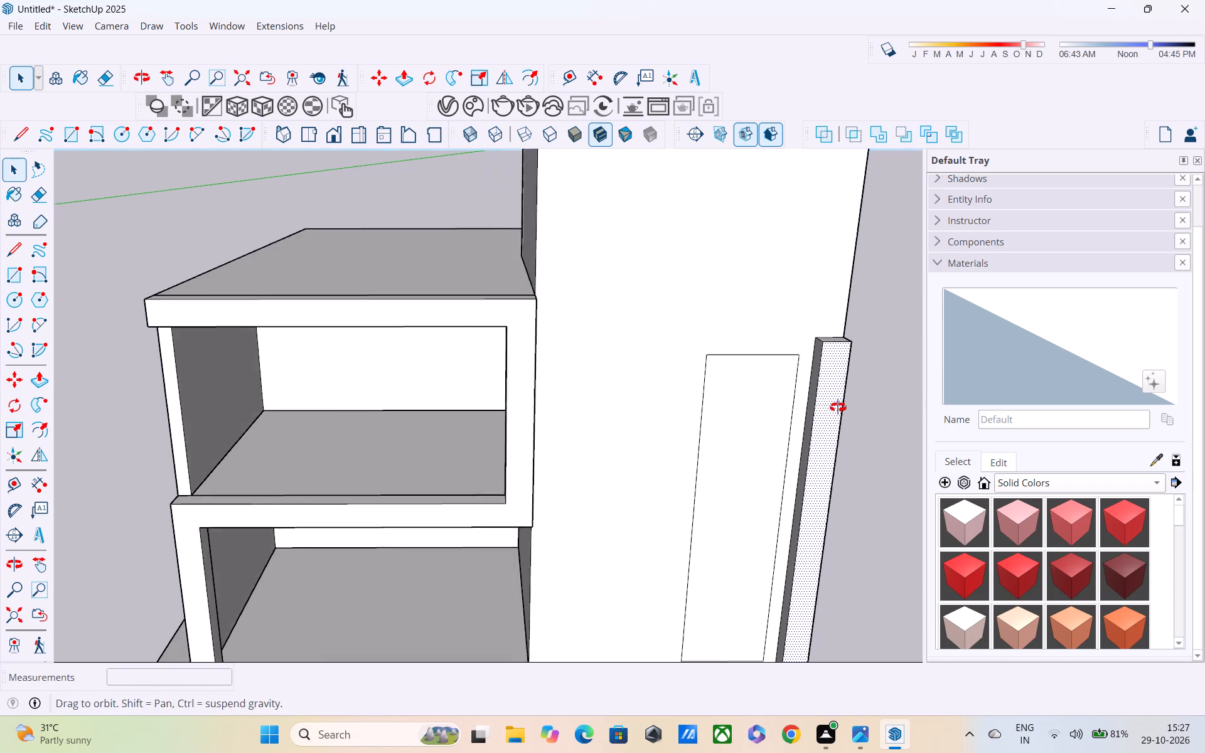
middle_drag(838, 407, 897, 342)
scroll(860, 307, up, 4)
middle_drag(820, 307, 496, 451)
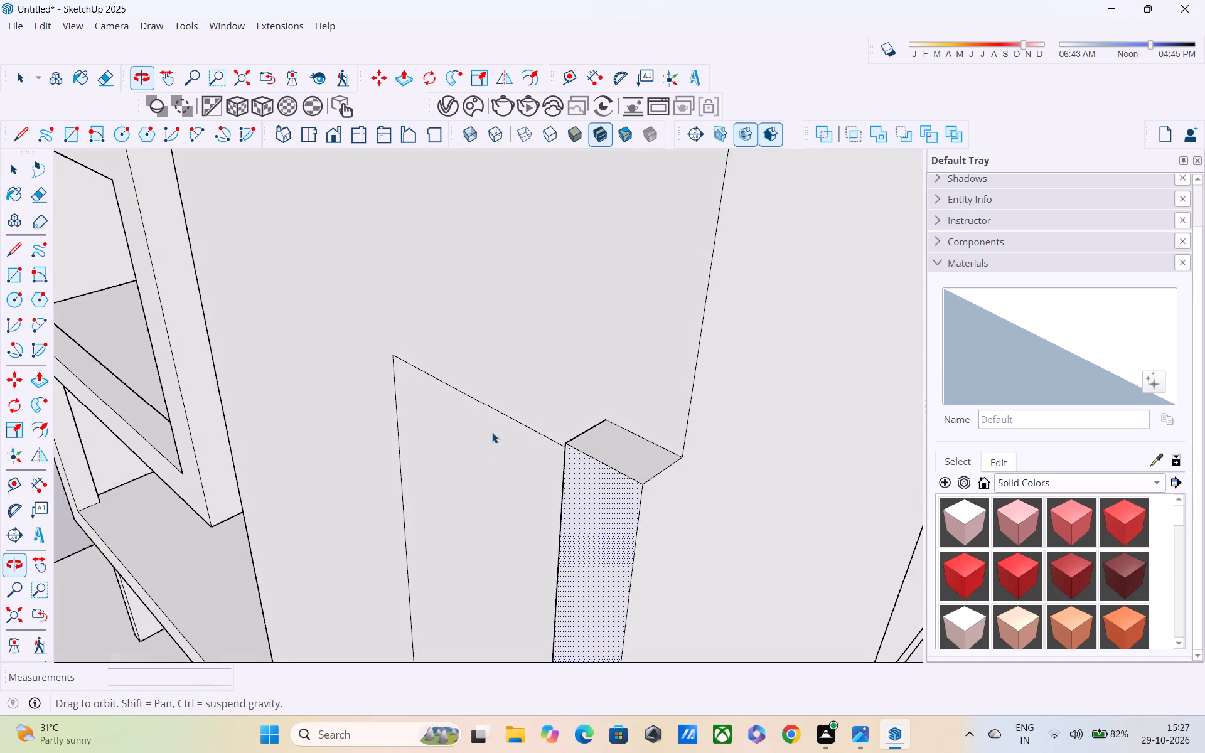
key(p)
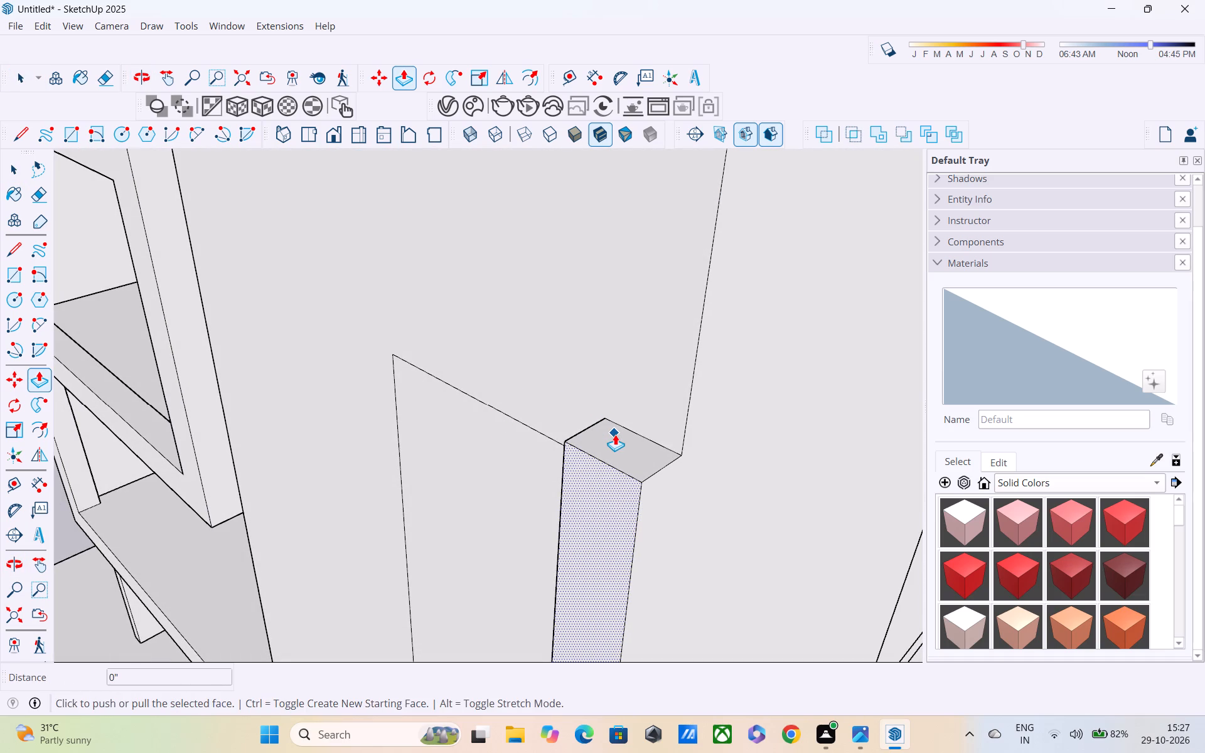
key(space)
click(619, 451)
key(p)
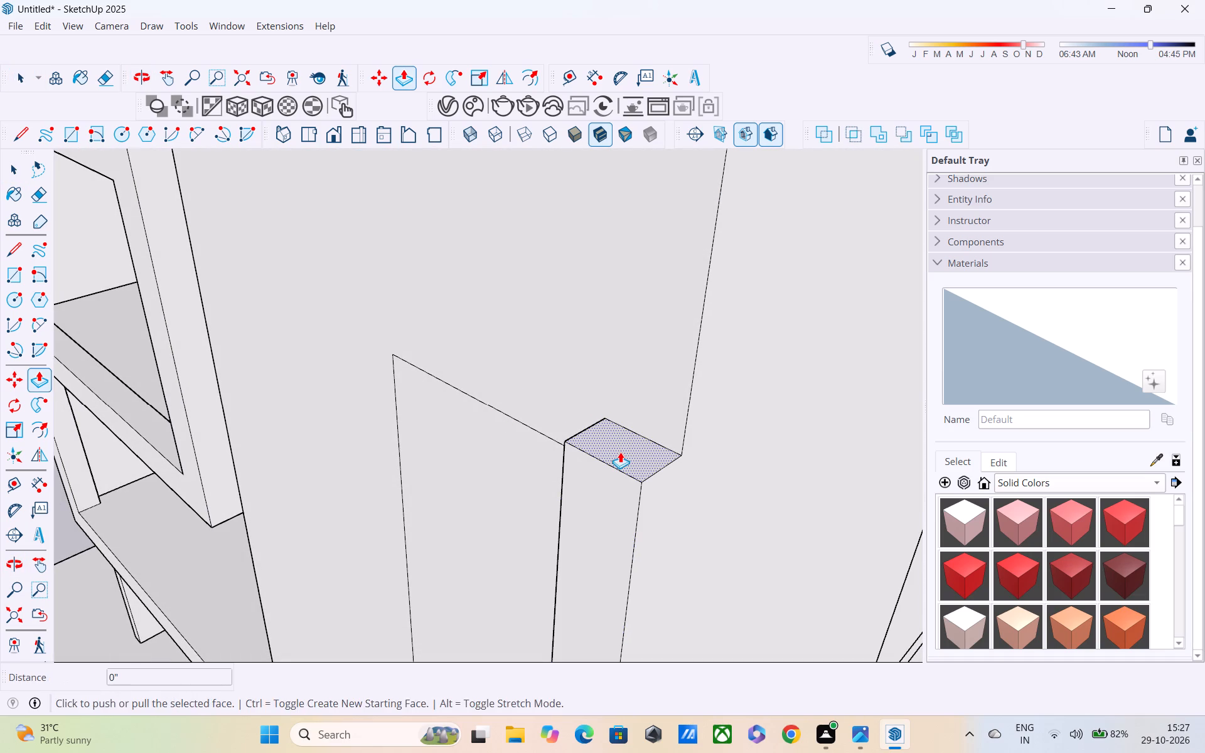
click(620, 452)
click(616, 428)
middle_drag(601, 425, 608, 427)
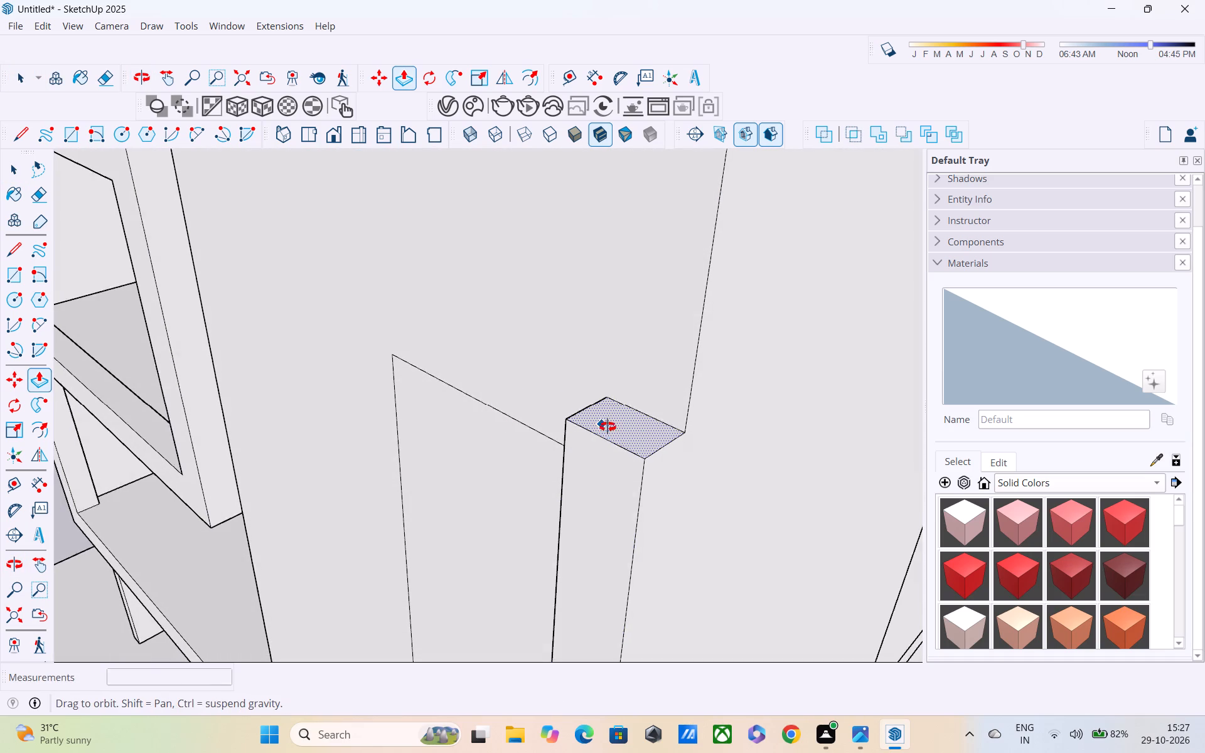
Draw a line about 1' long across the inner side face of the L-shaped frame's vertical leg, just below its top.
middle_drag(608, 427, 1013, 309)
scroll(801, 370, down, 4)
middle_drag(766, 393, 901, 375)
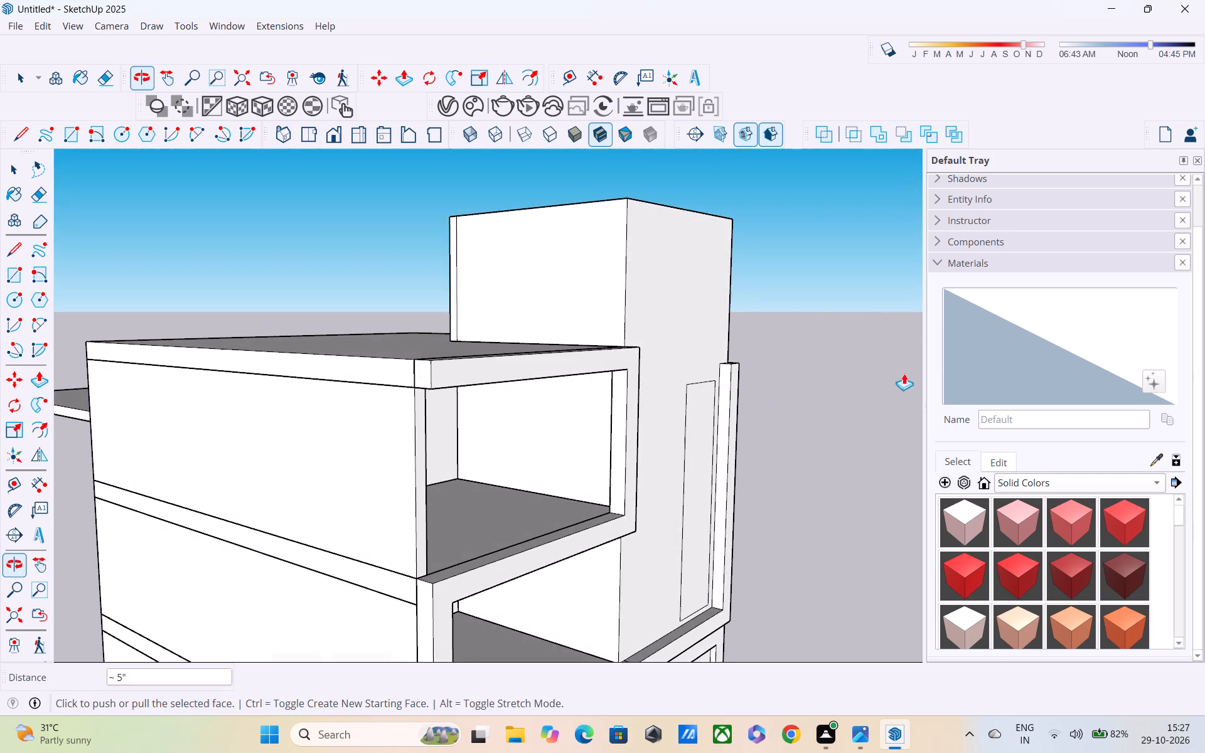
scroll(801, 371, up, 2)
key(space)
key(l)
scroll(736, 370, up, 2)
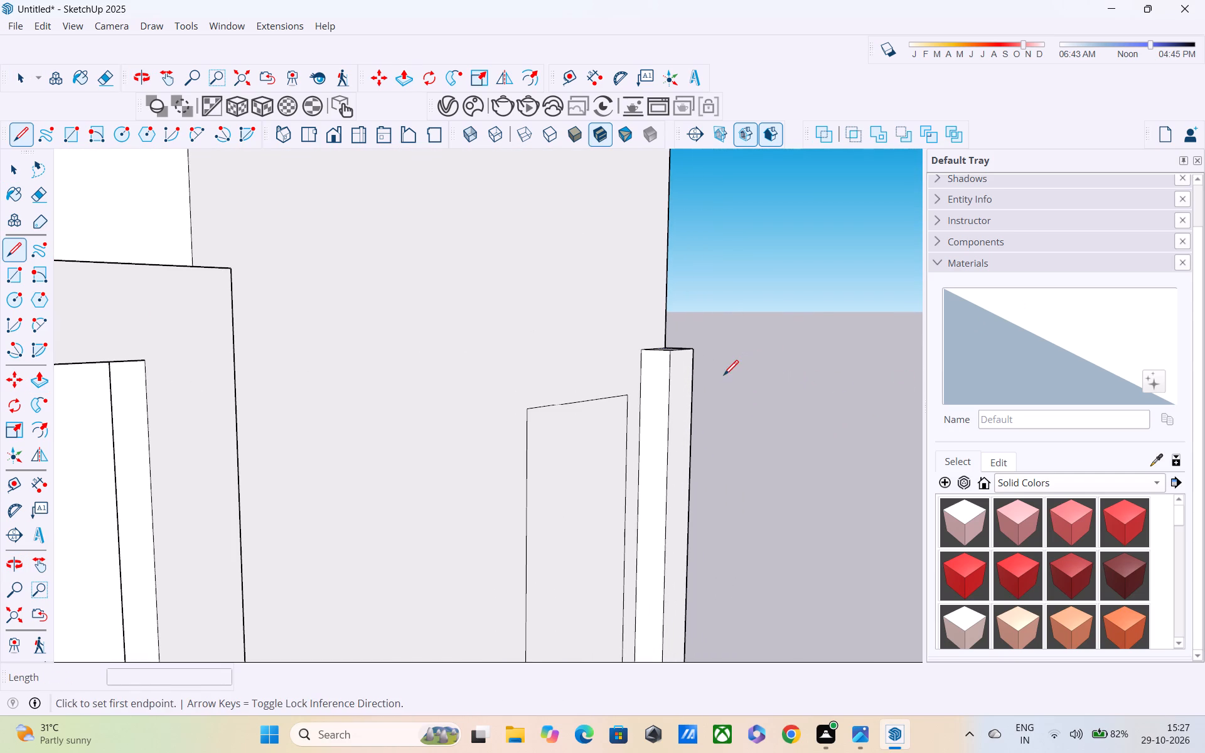
click(640, 377)
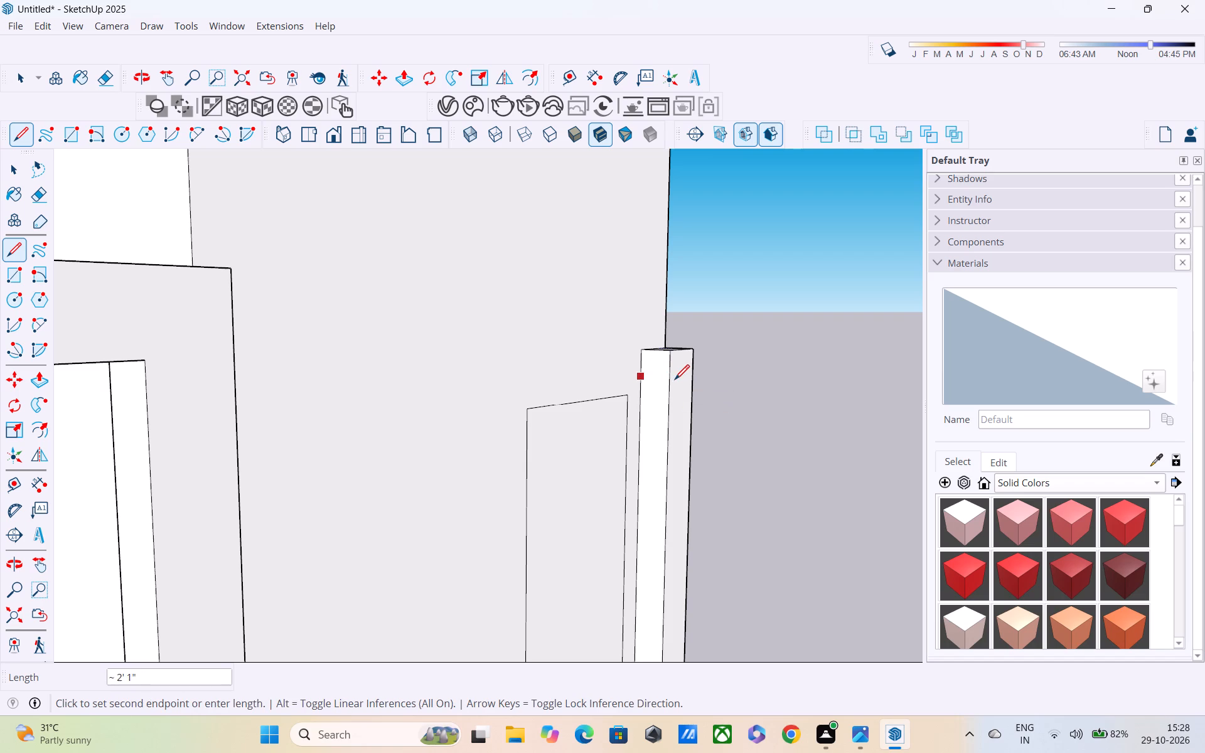
click(673, 380)
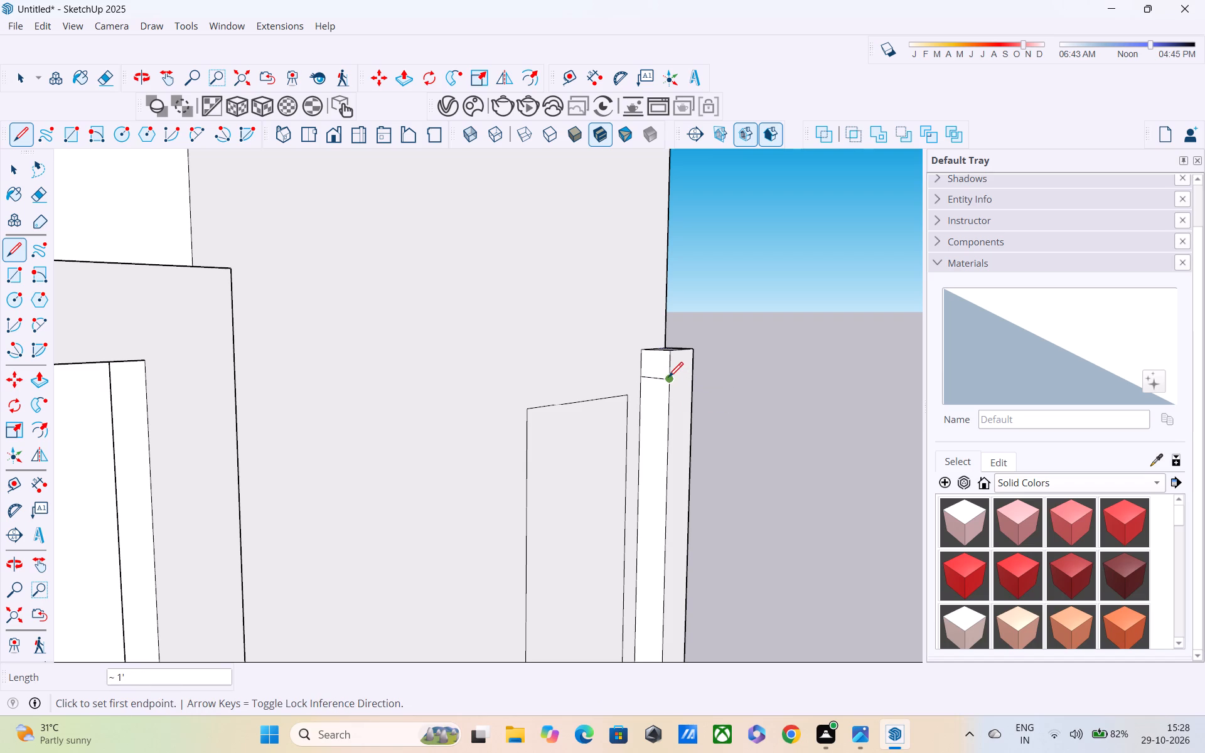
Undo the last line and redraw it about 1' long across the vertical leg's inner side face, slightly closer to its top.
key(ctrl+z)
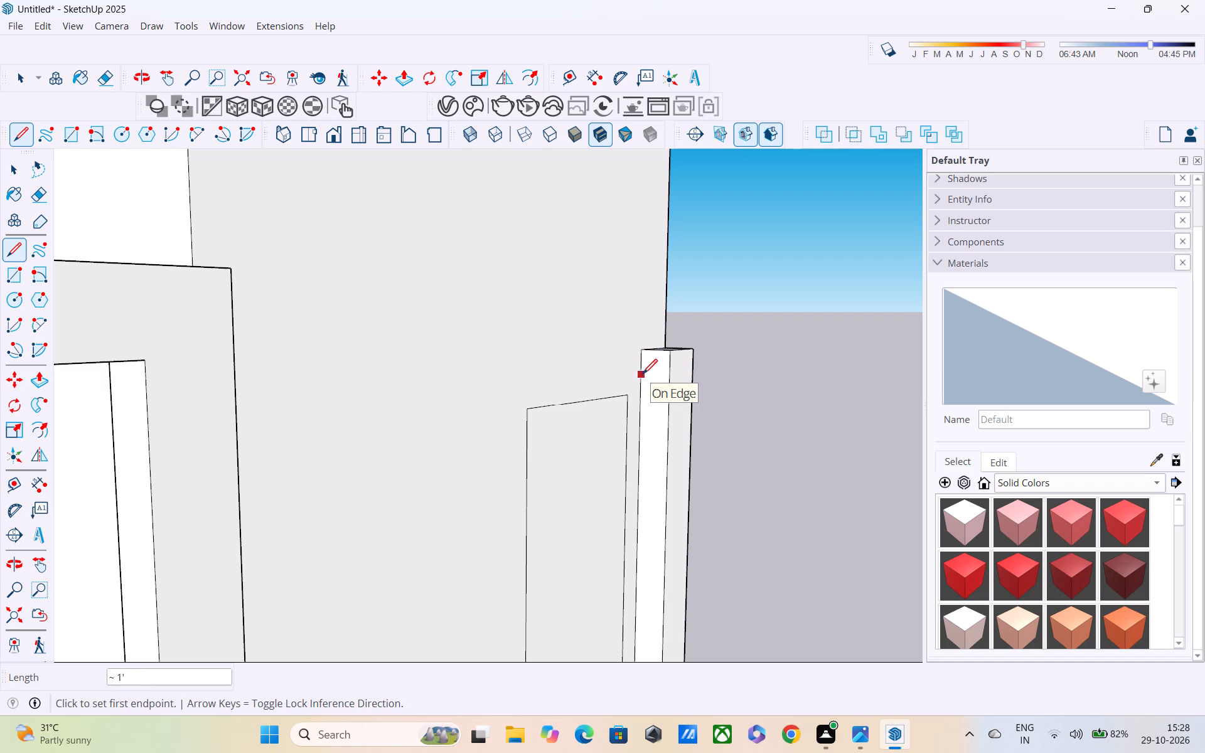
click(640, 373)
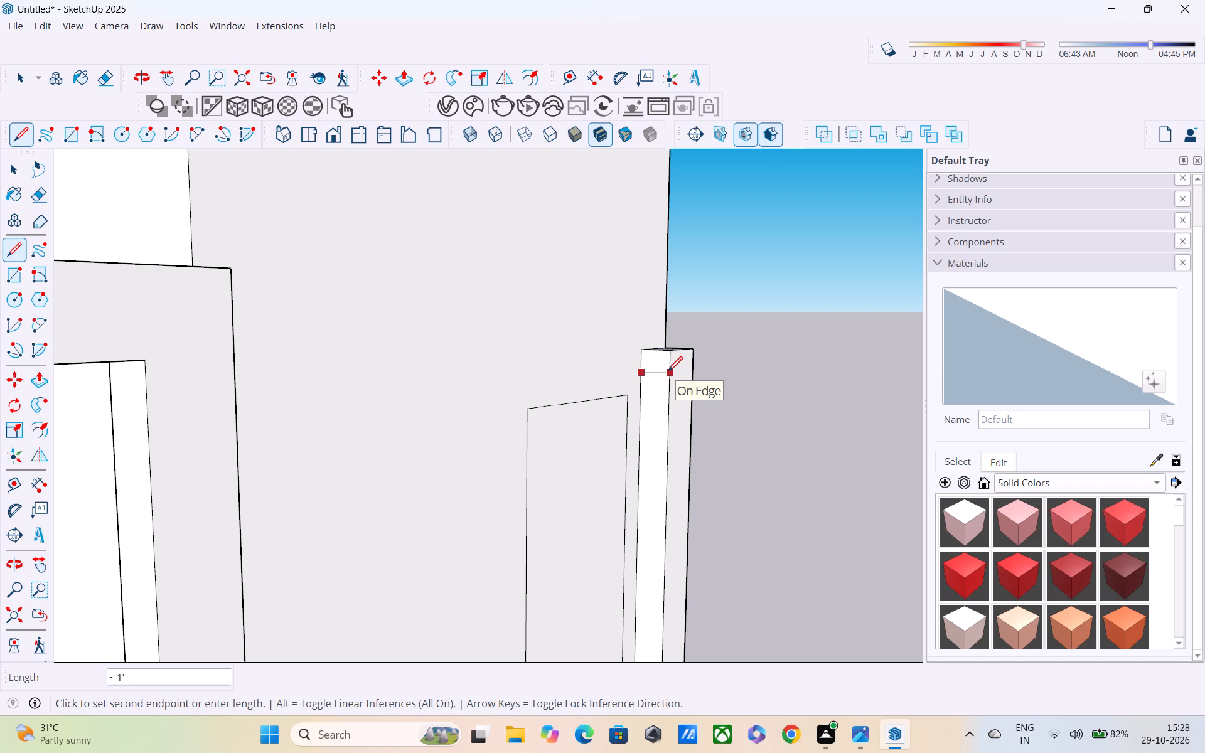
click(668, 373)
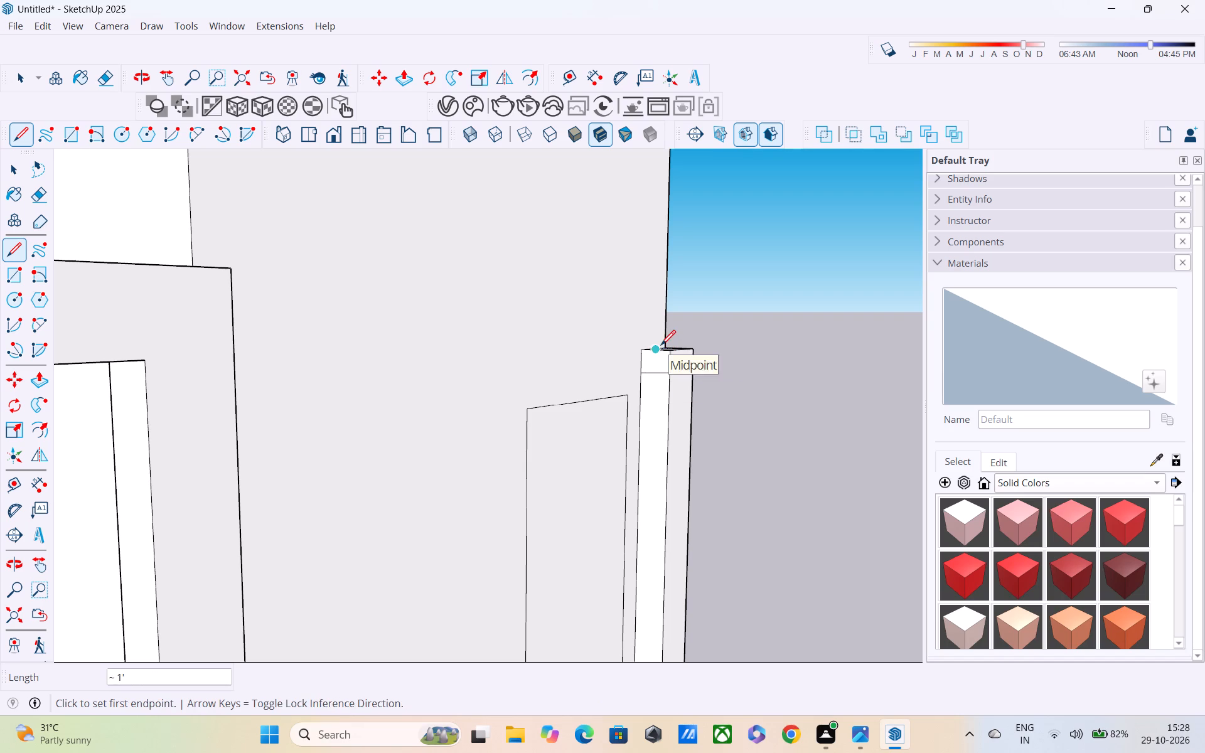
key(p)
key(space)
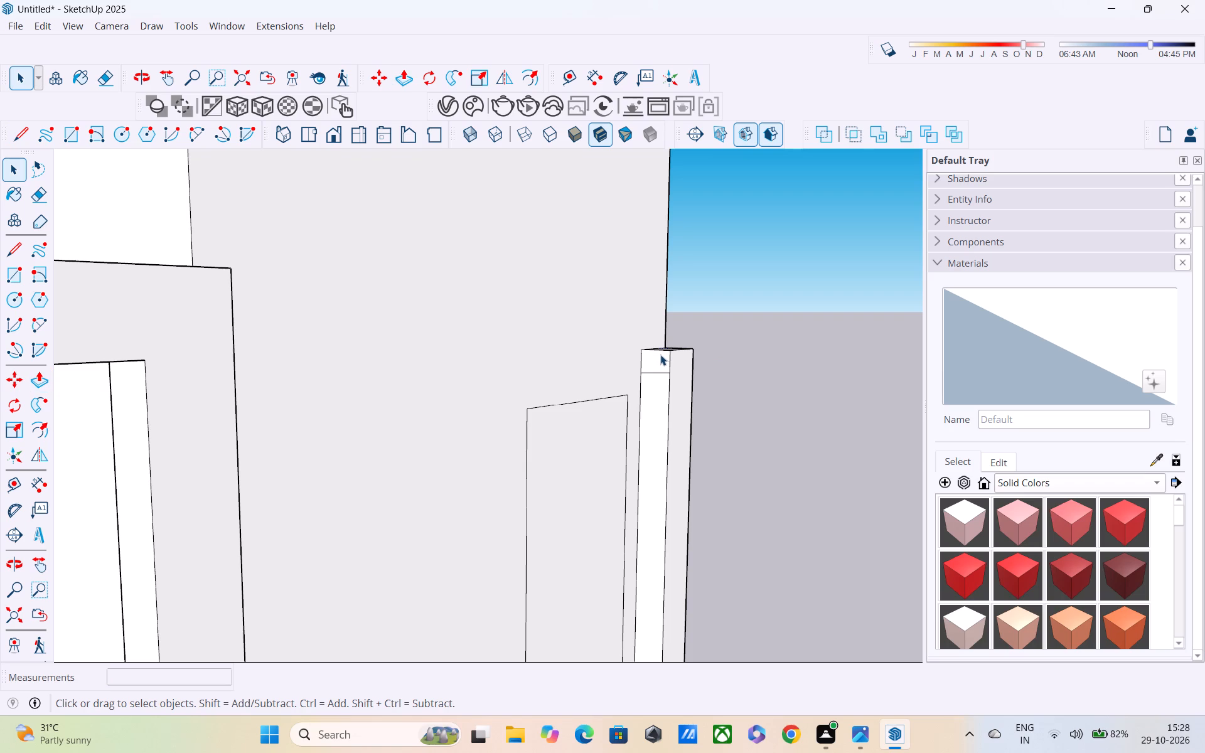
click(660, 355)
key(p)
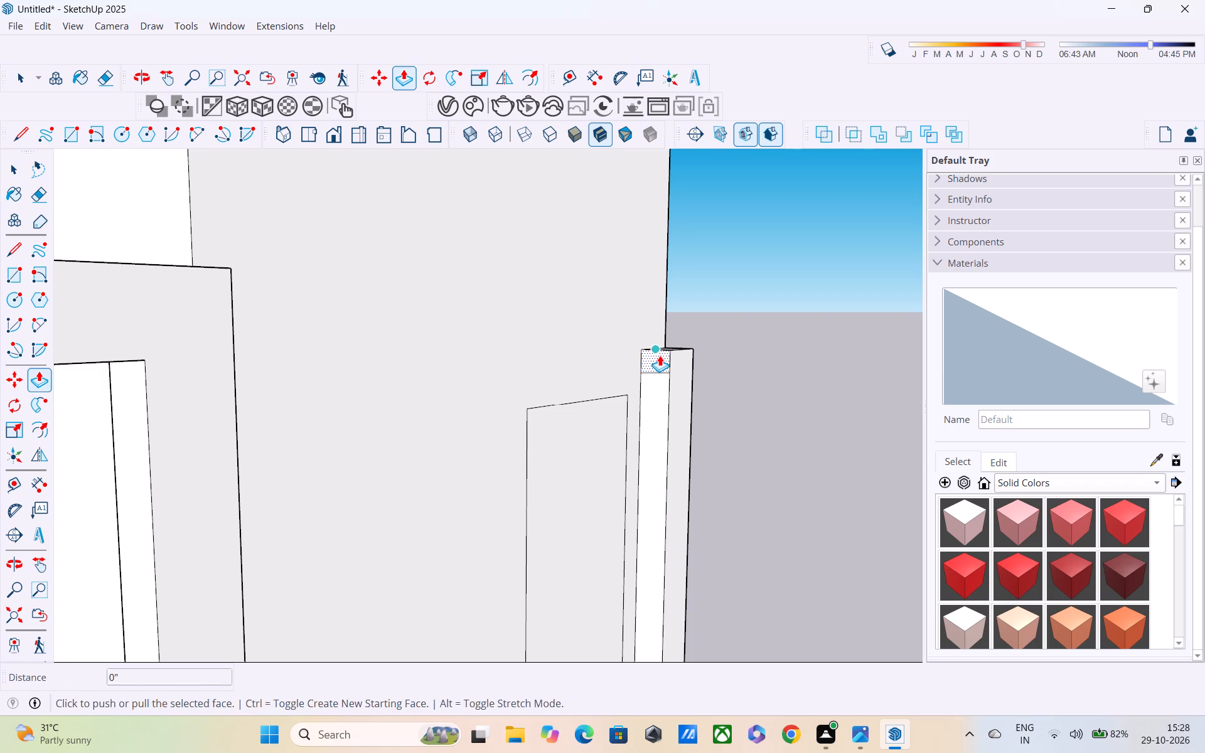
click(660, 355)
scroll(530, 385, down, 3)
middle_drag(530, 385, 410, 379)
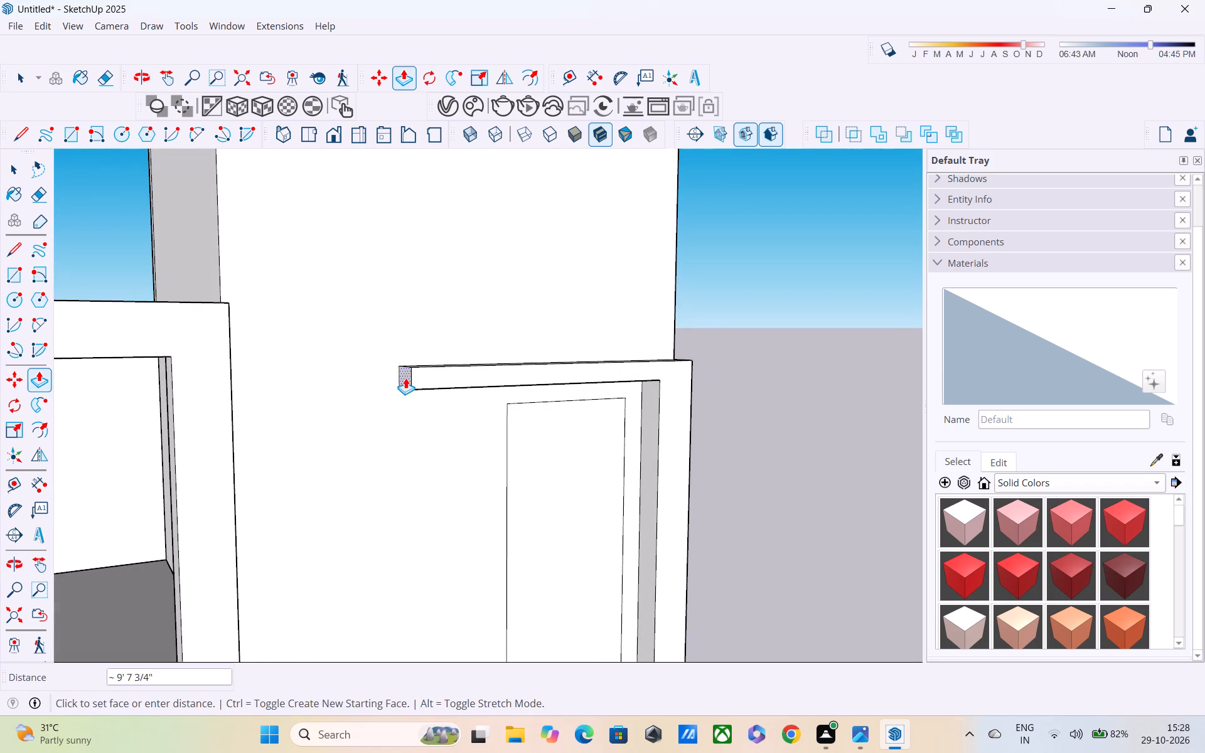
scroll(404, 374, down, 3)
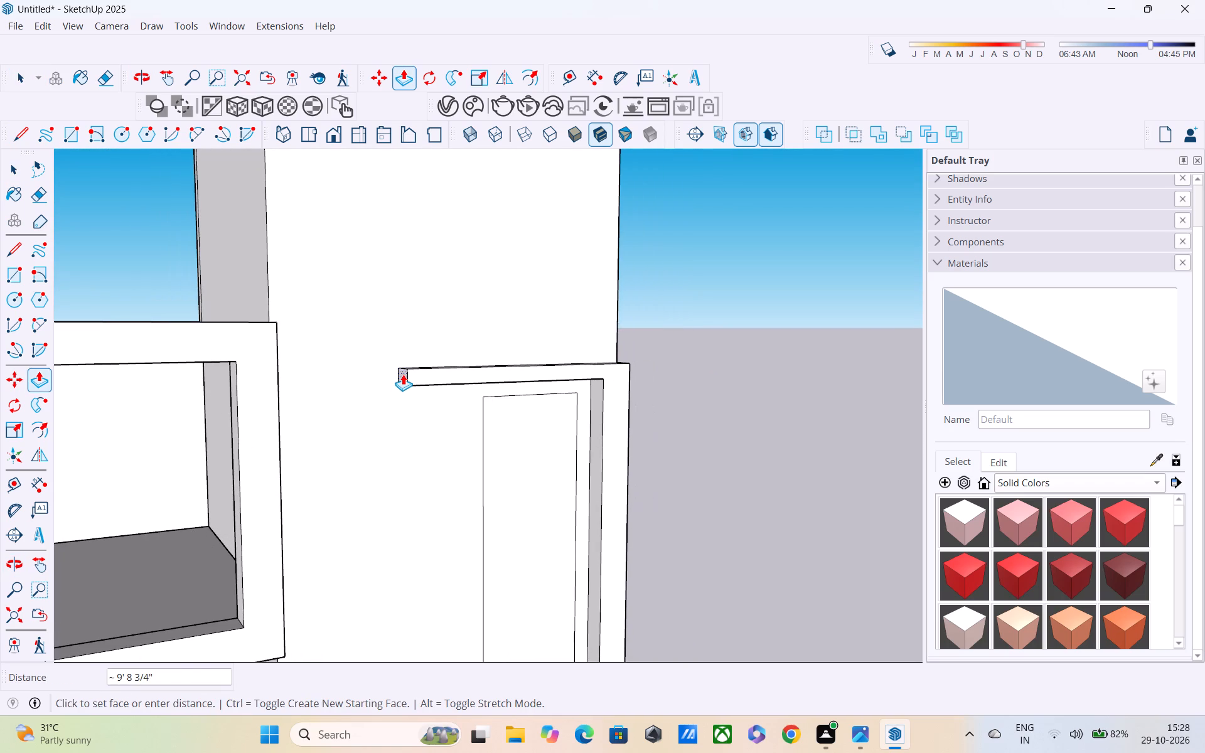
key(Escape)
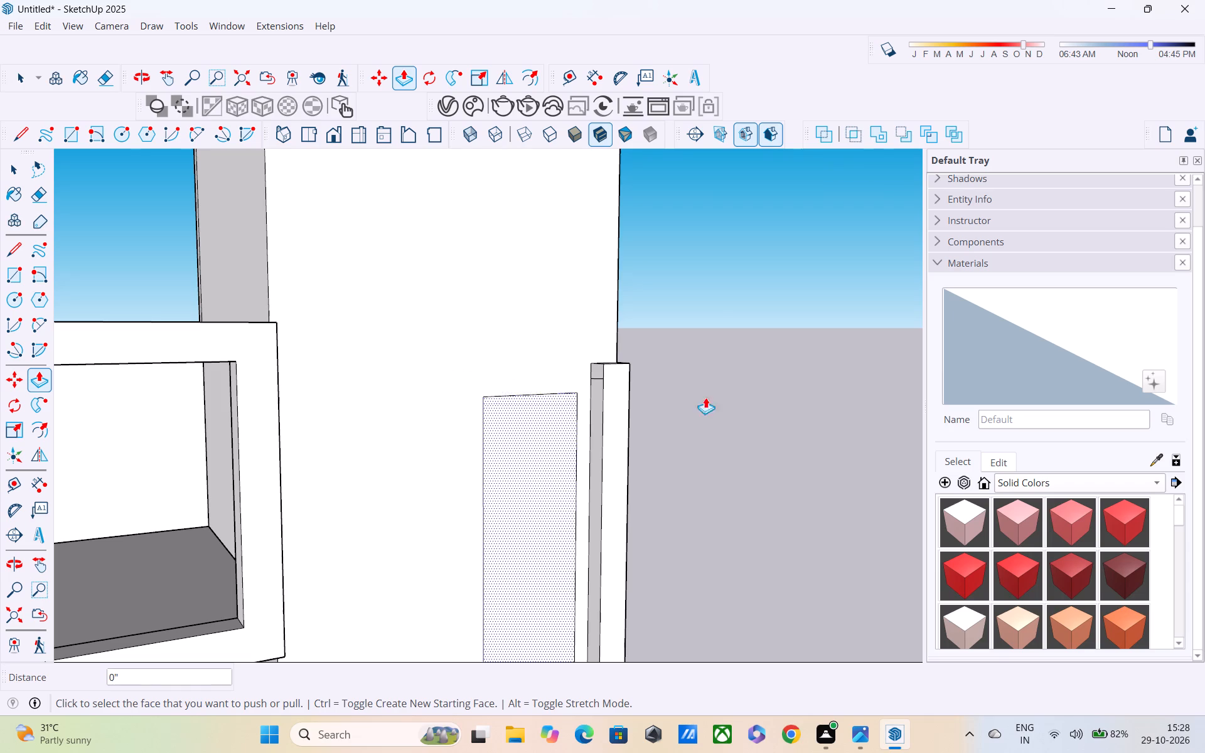
Delete the short line across the inner side face of the L-shaped frame's vertical leg.
key(space)
scroll(640, 397, up, 3)
scroll(544, 384, up, 1)
scroll(544, 384, down, 4)
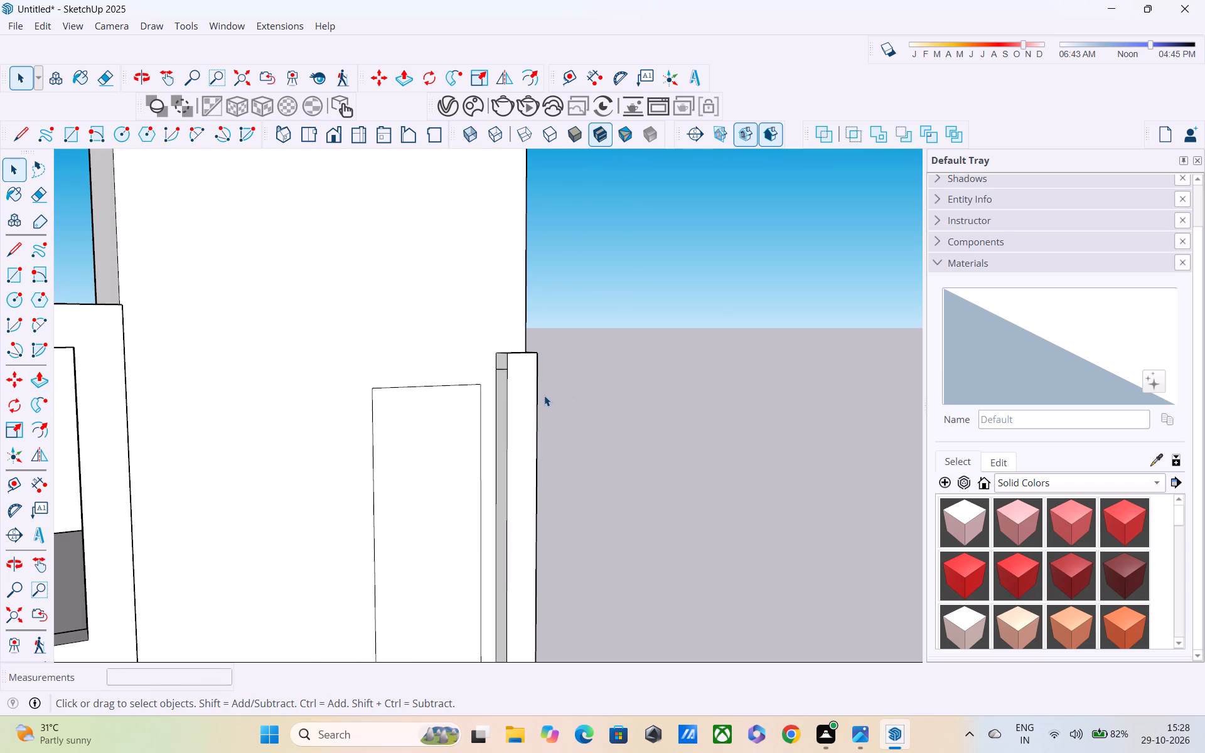
scroll(504, 378, up, 2)
middle_drag(504, 378, 572, 385)
scroll(532, 381, up, 2)
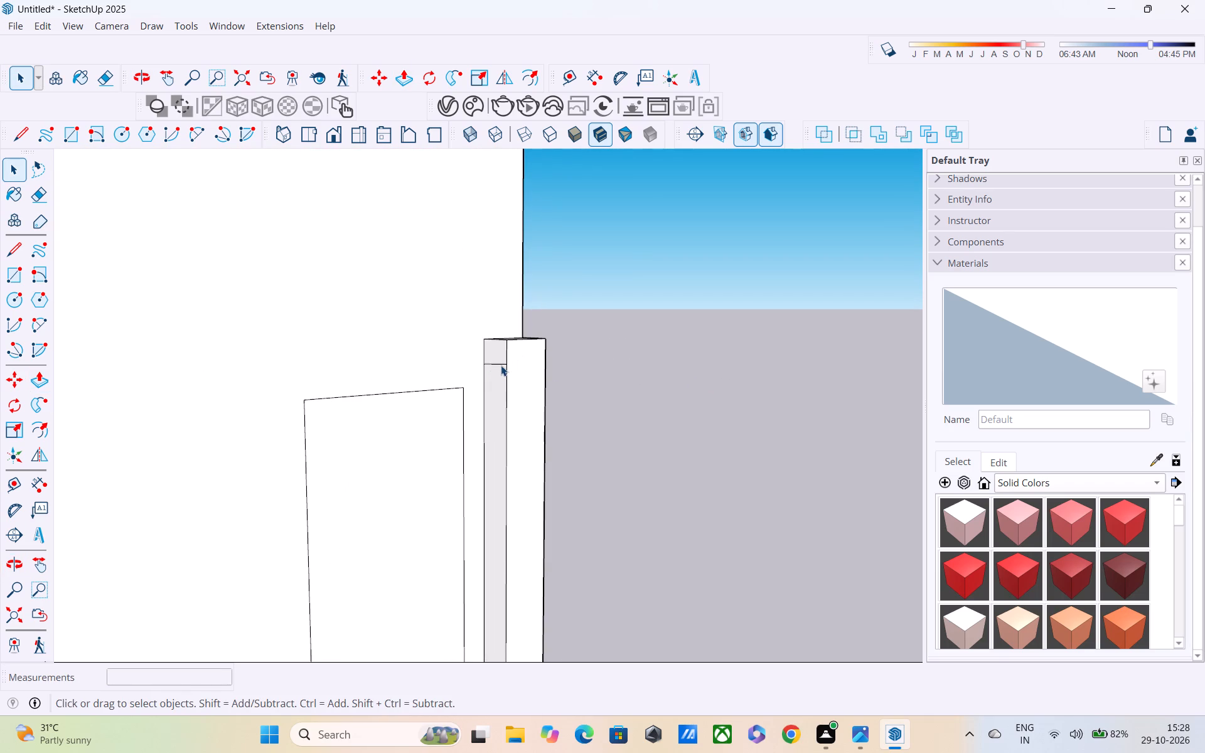
click(501, 365)
key(Delete)
Draw a line about 1' long across the vertical leg's inner side face, starting about 11 1/4" below its top front corner.
key(l)
scroll(499, 357, up, 1)
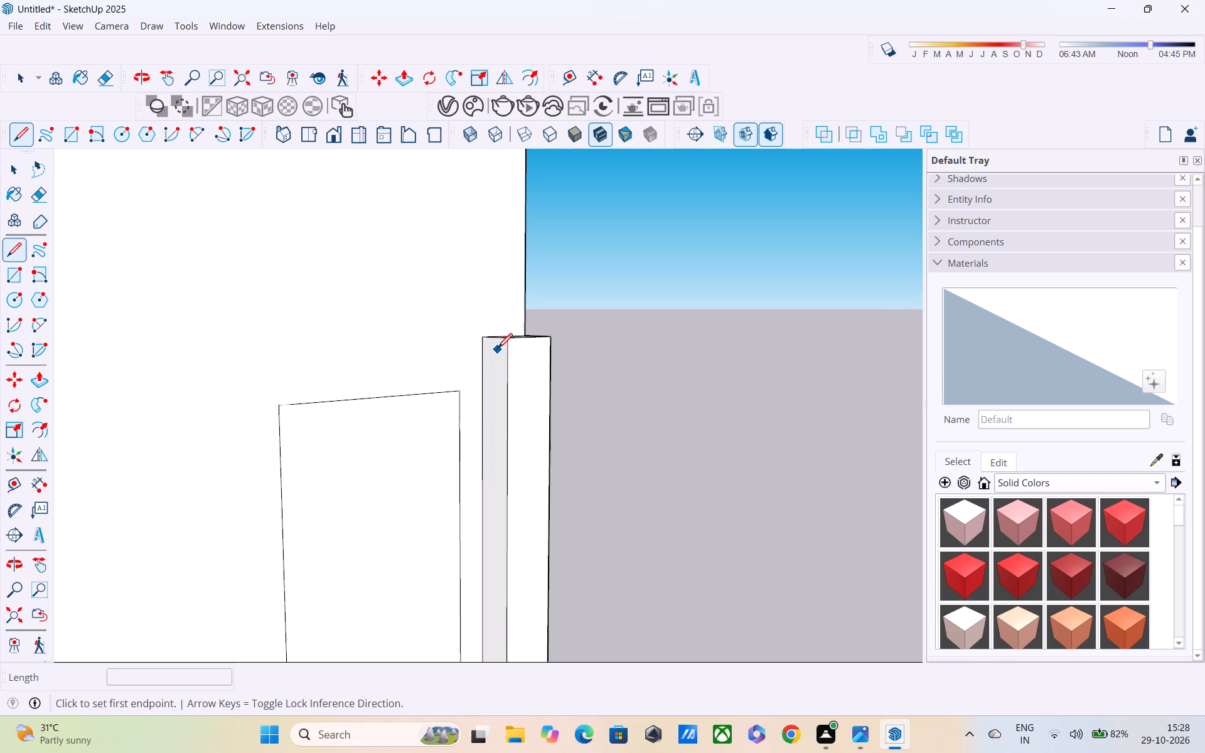
scroll(498, 349, up, 2)
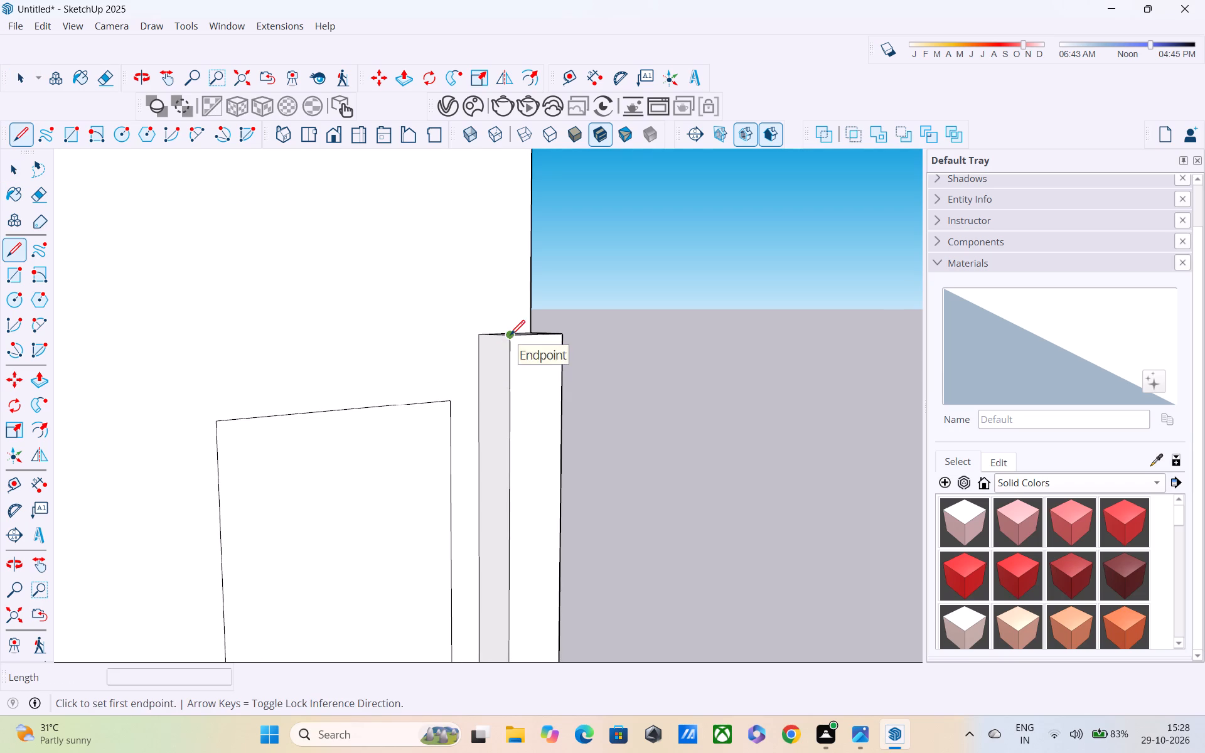
click(510, 336)
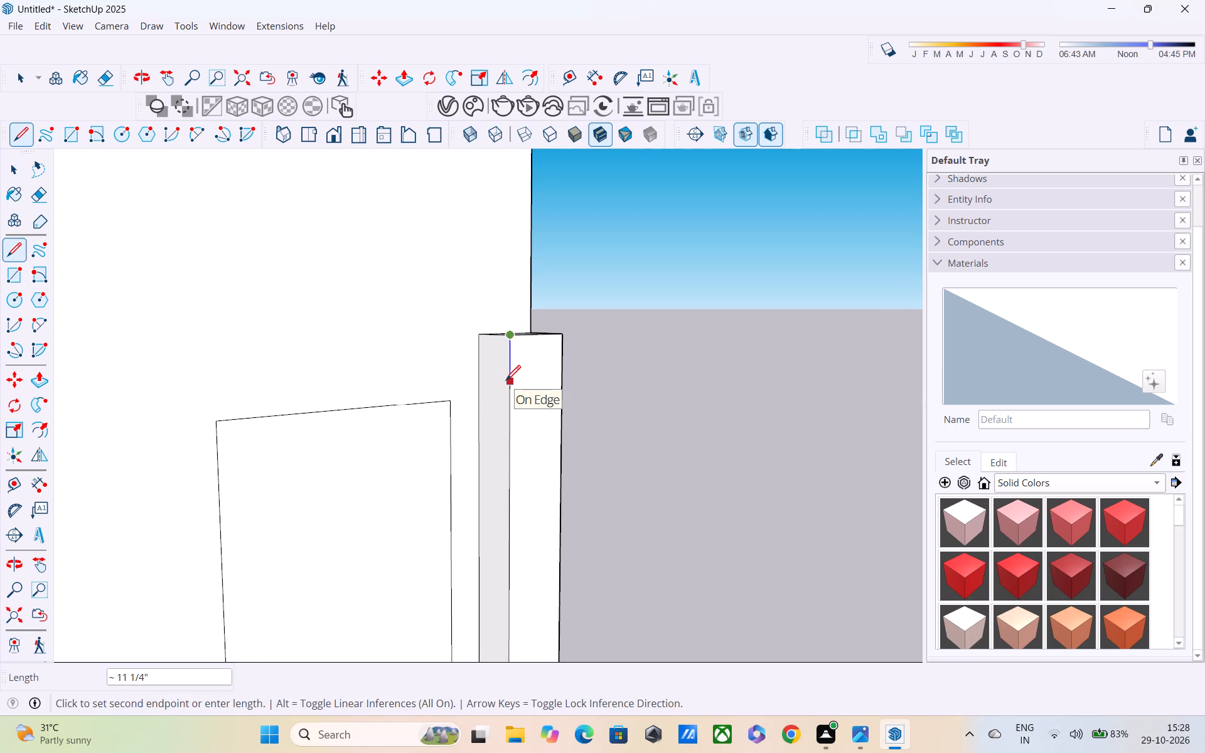
click(506, 382)
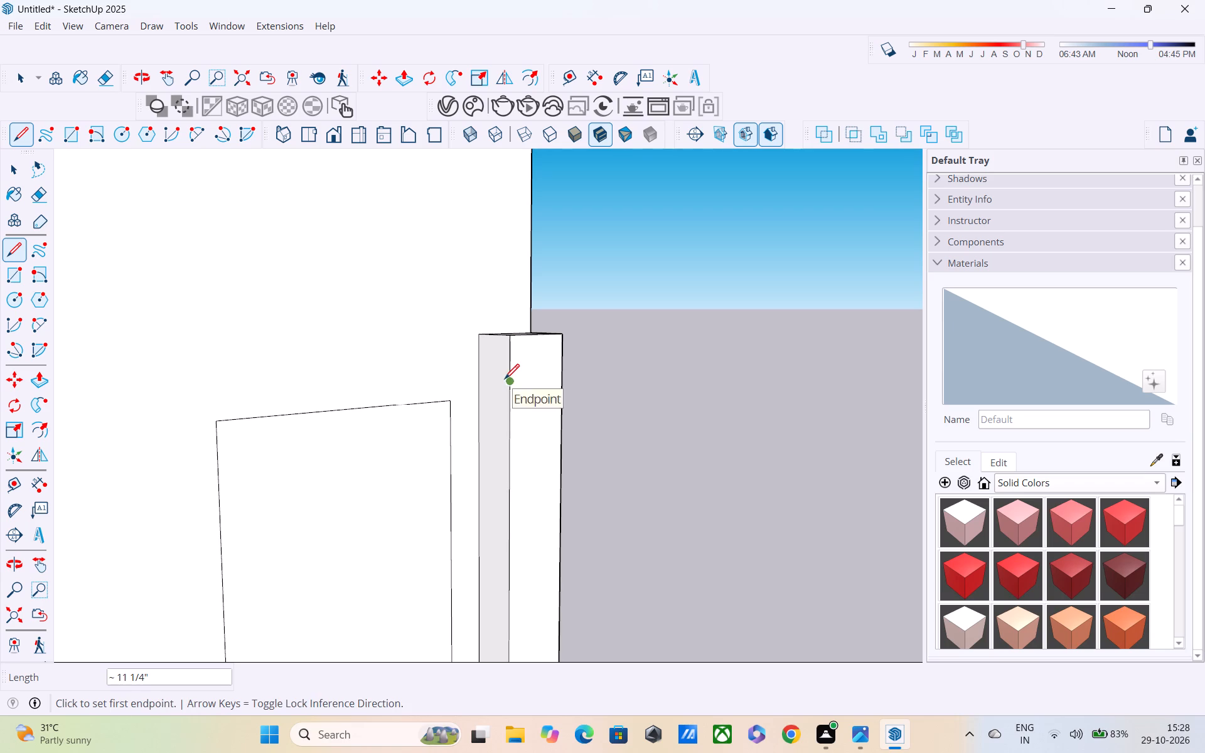
click(510, 383)
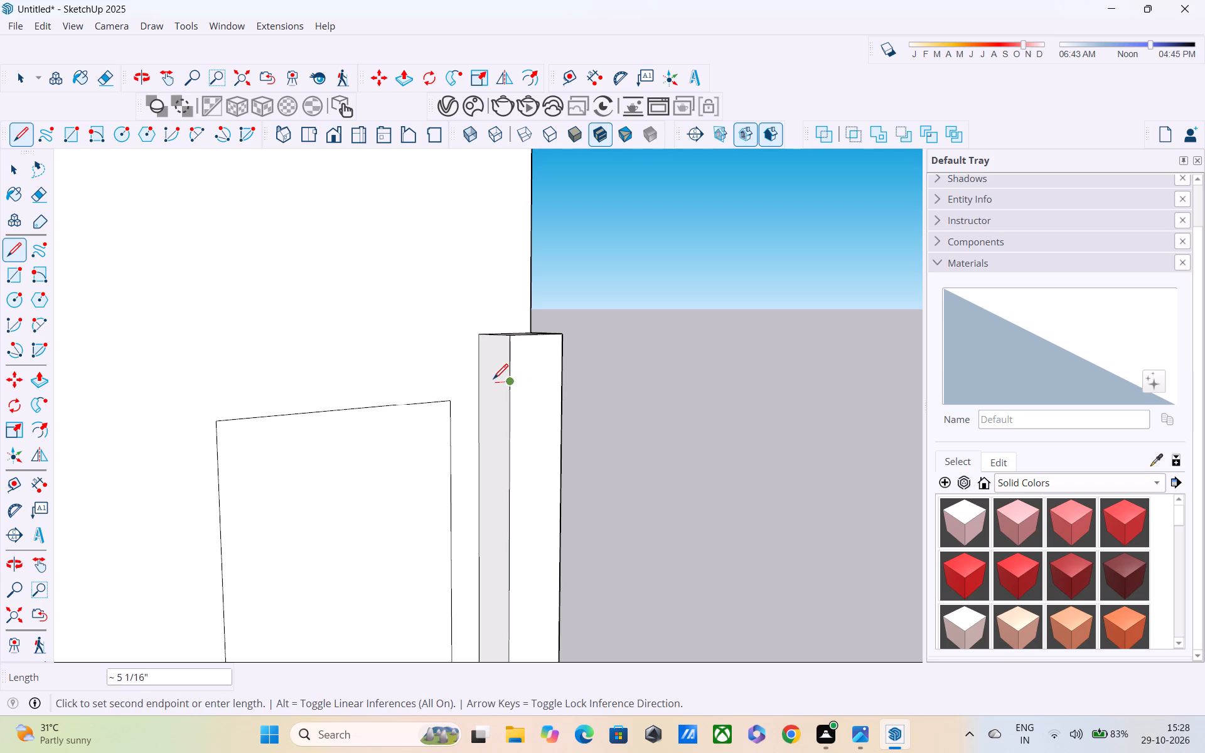
click(478, 375)
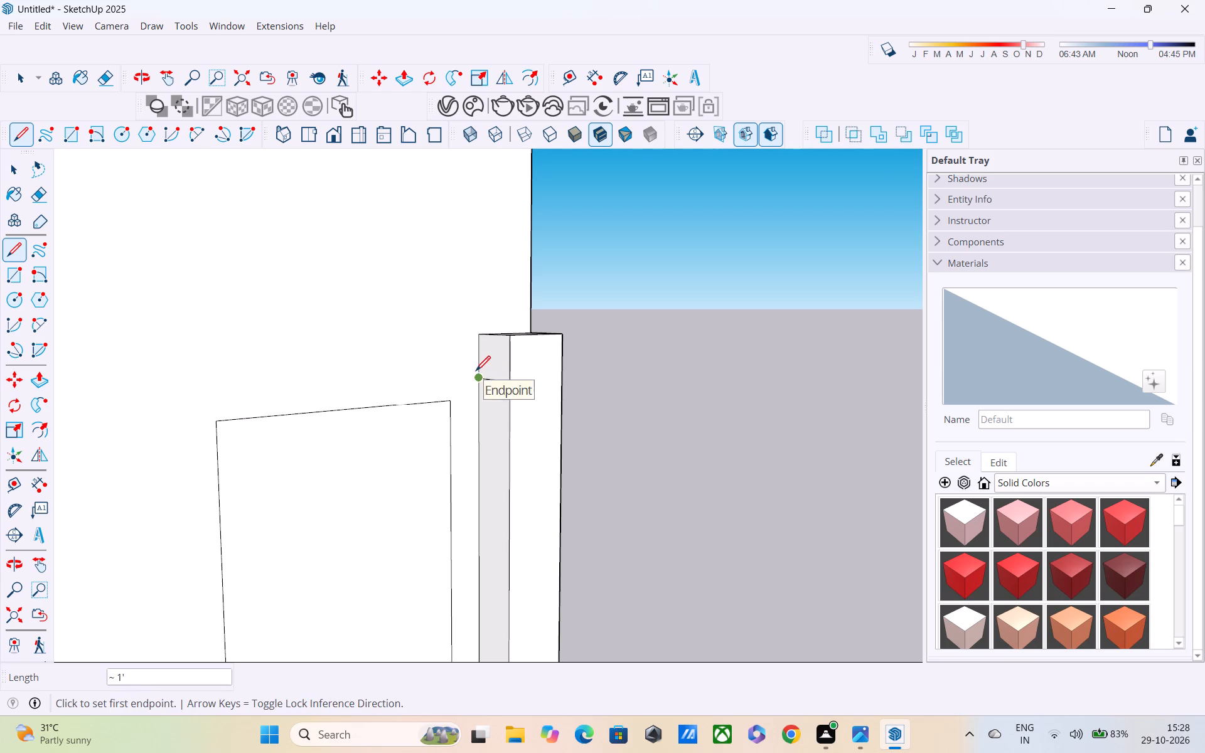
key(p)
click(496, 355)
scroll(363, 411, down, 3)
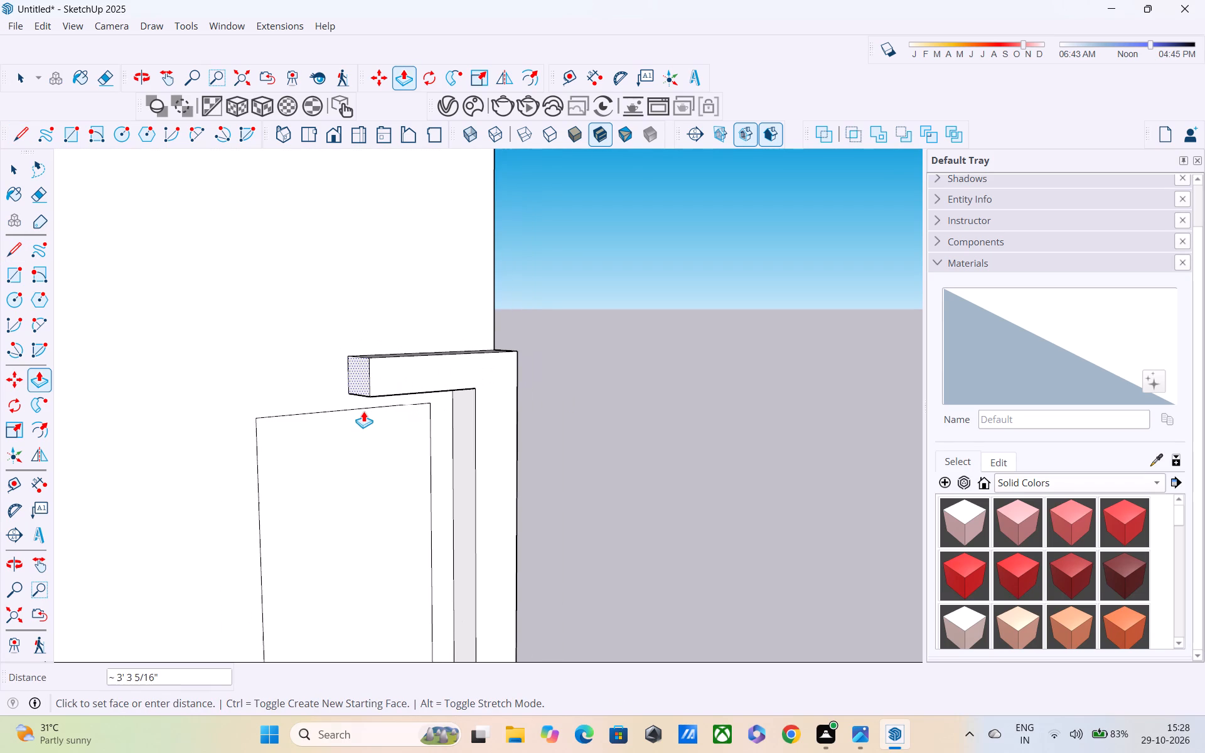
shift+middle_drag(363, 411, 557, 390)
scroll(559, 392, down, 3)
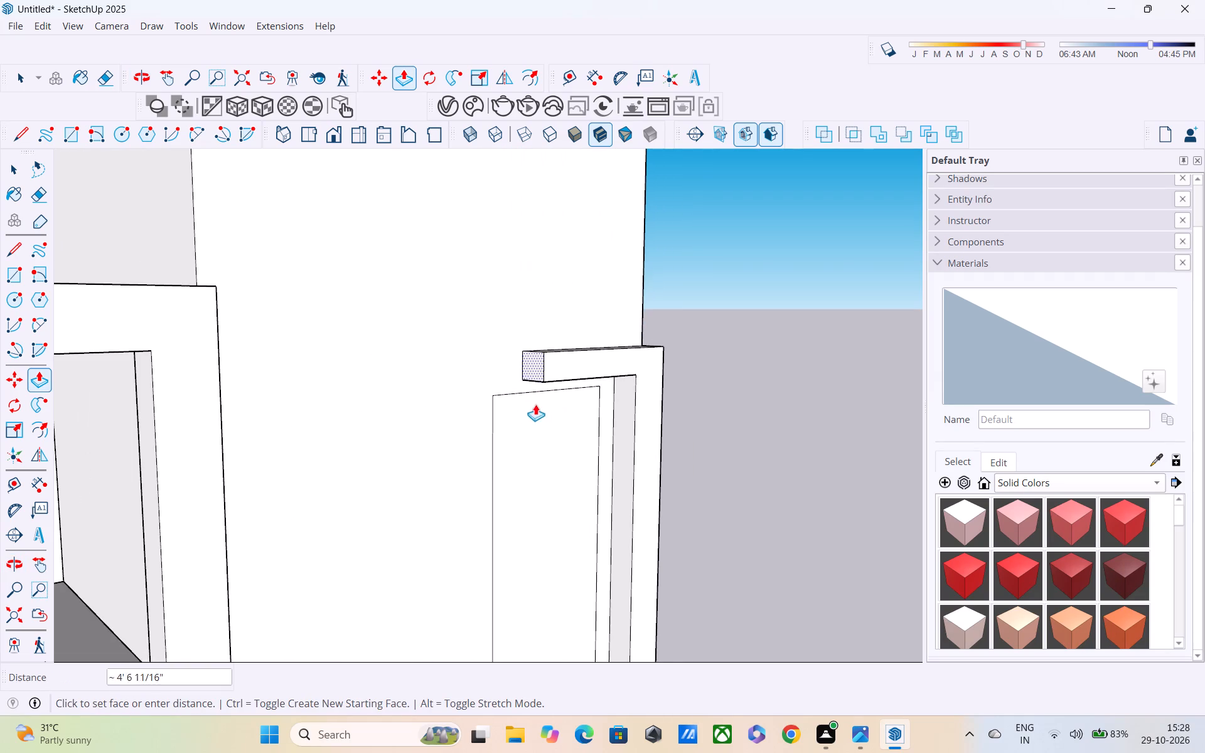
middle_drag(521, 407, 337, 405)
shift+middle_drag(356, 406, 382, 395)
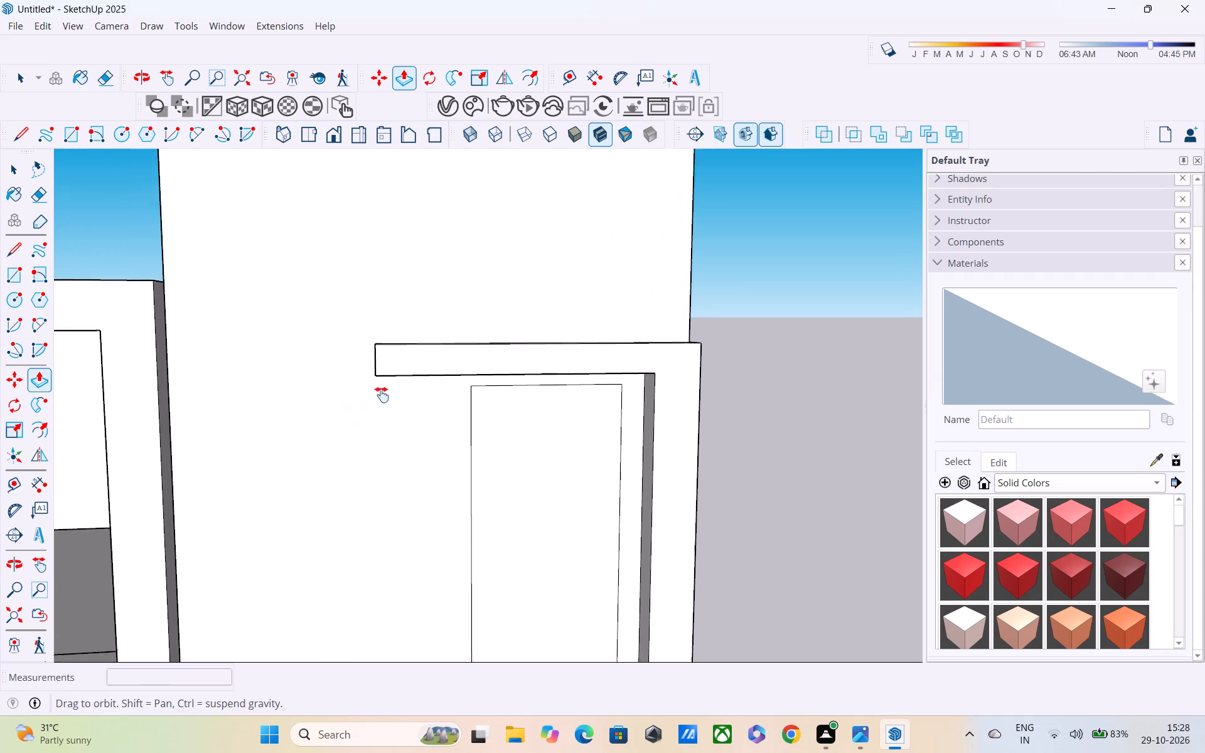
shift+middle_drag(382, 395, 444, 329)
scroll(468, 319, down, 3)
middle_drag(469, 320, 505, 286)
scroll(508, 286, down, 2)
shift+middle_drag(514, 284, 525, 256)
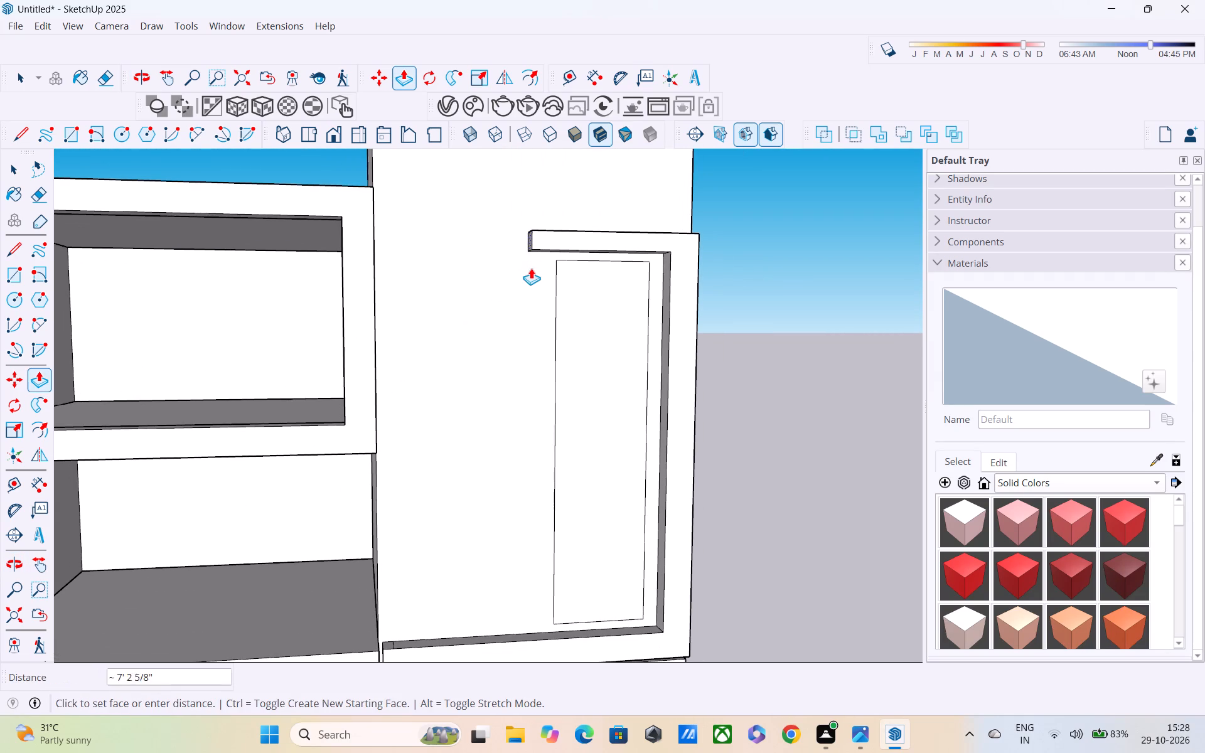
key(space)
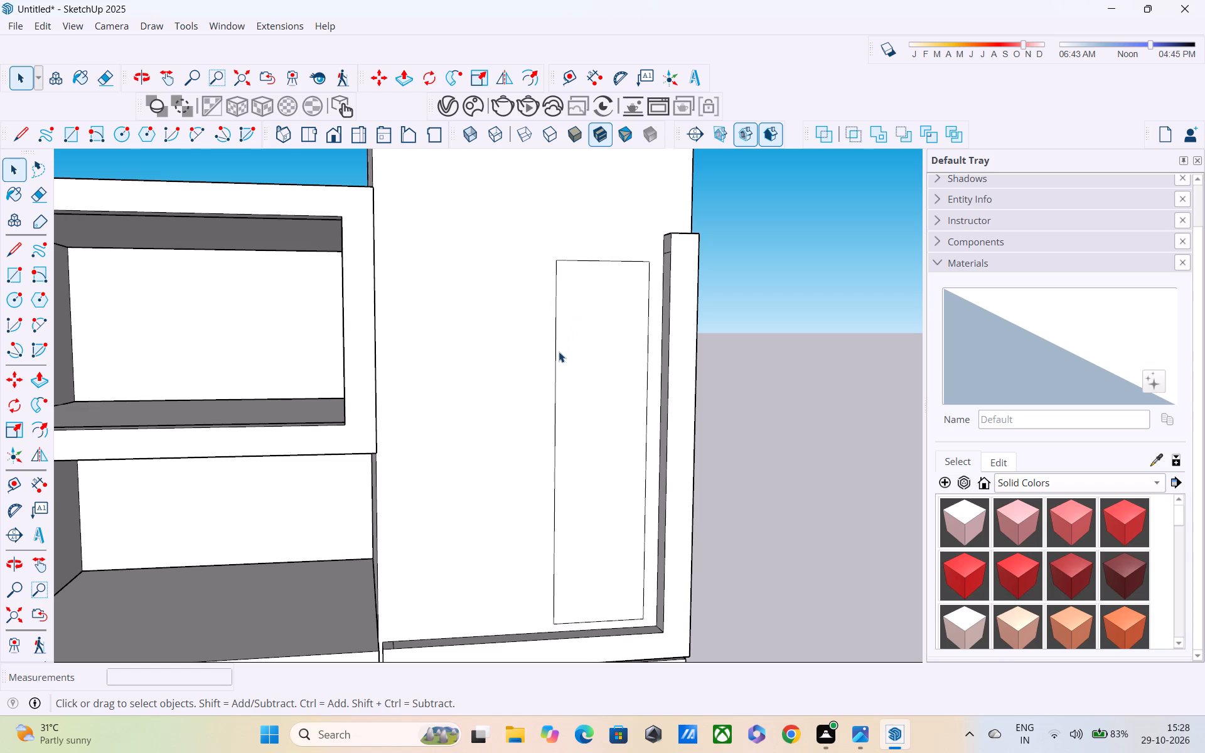
Scale the tall rectangle's four edges about 1.35 times wider along the red axis, extending away from the frame's vertical leg.
click(554, 360)
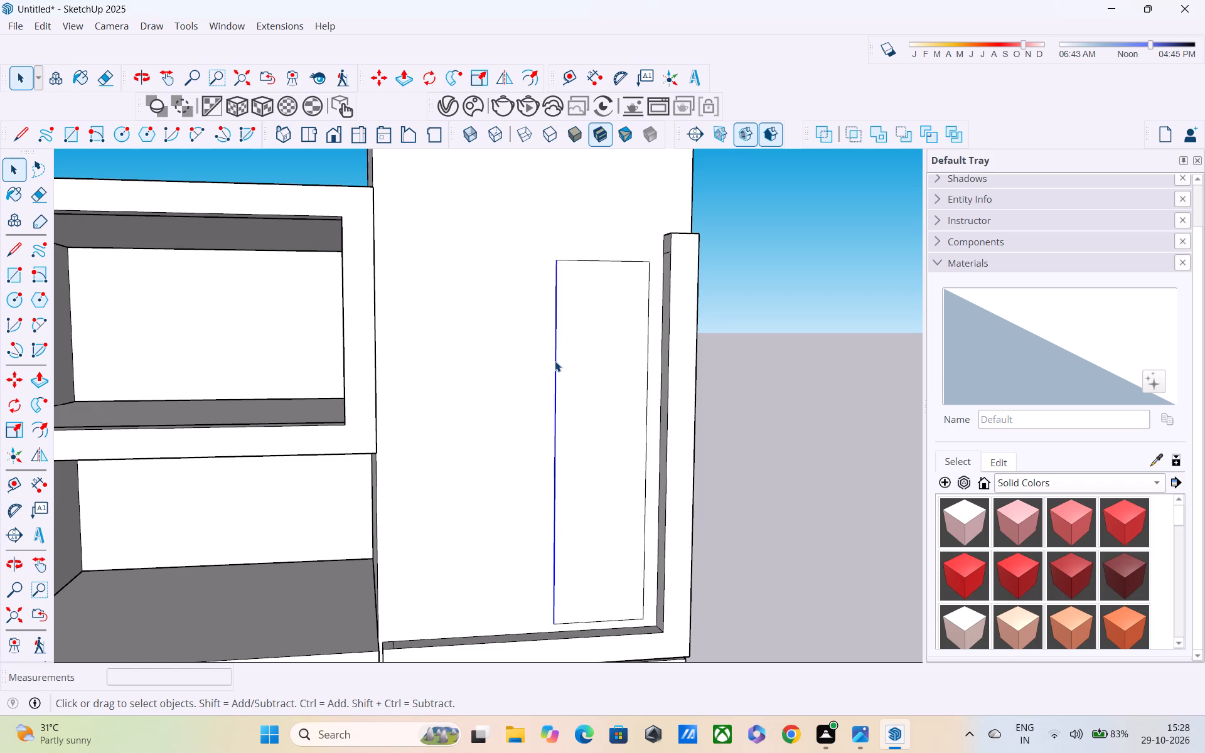
click(592, 261)
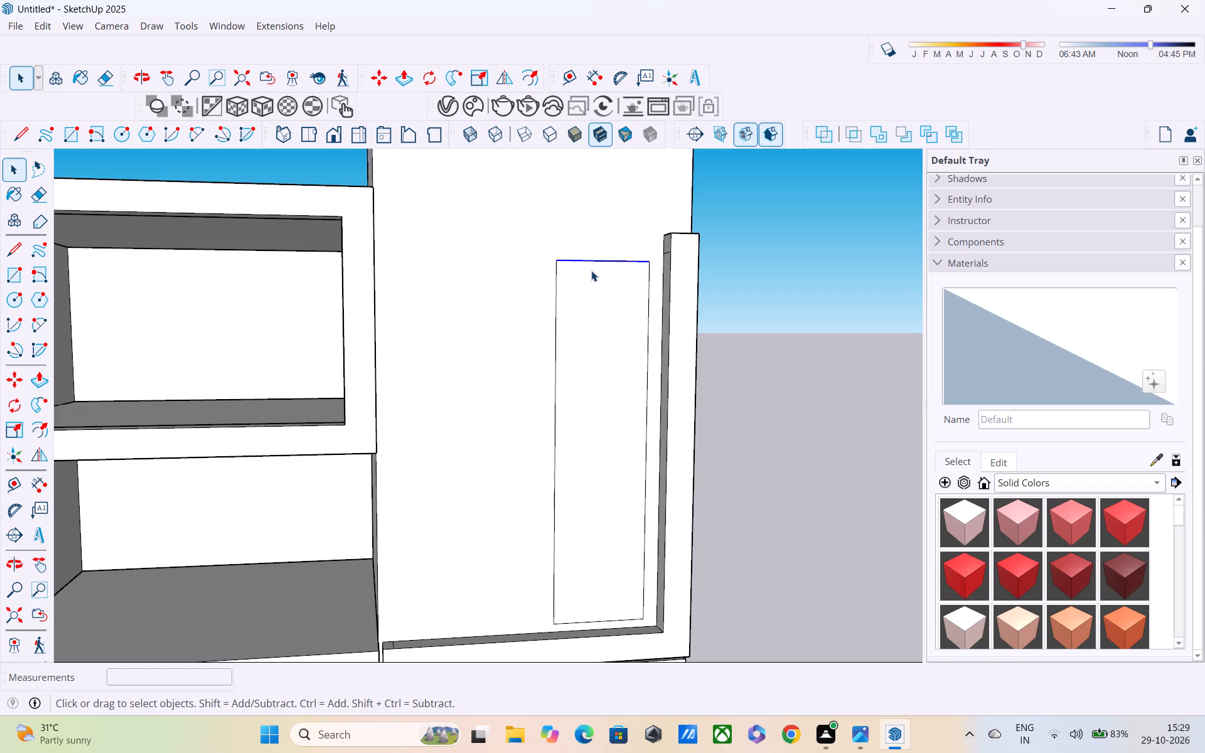
shift+click(554, 375)
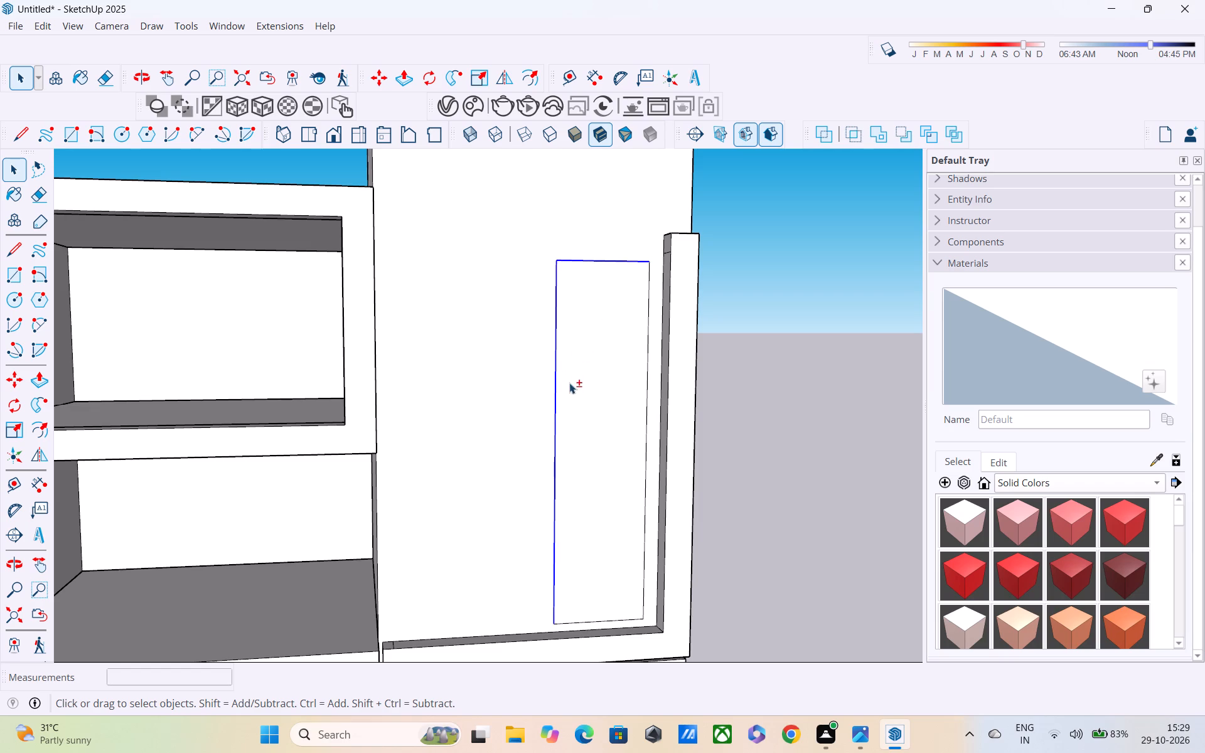
shift+click(650, 307)
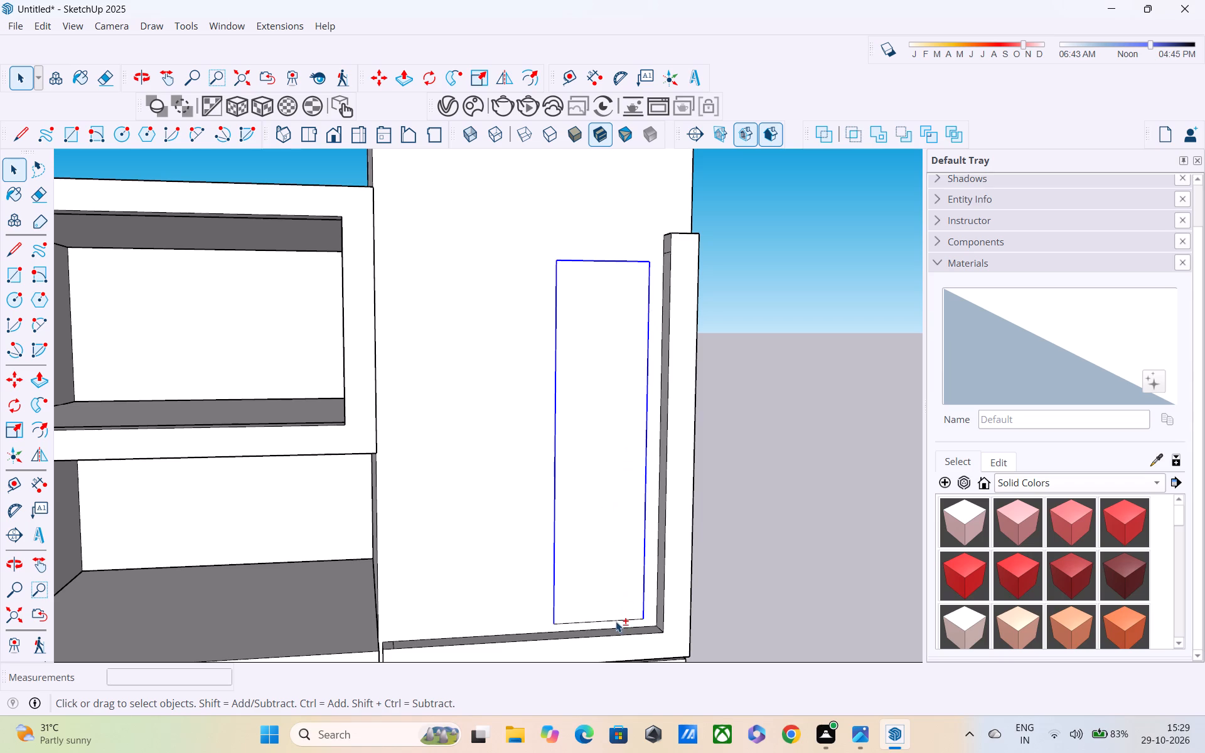
shift+click(614, 621)
key(s)
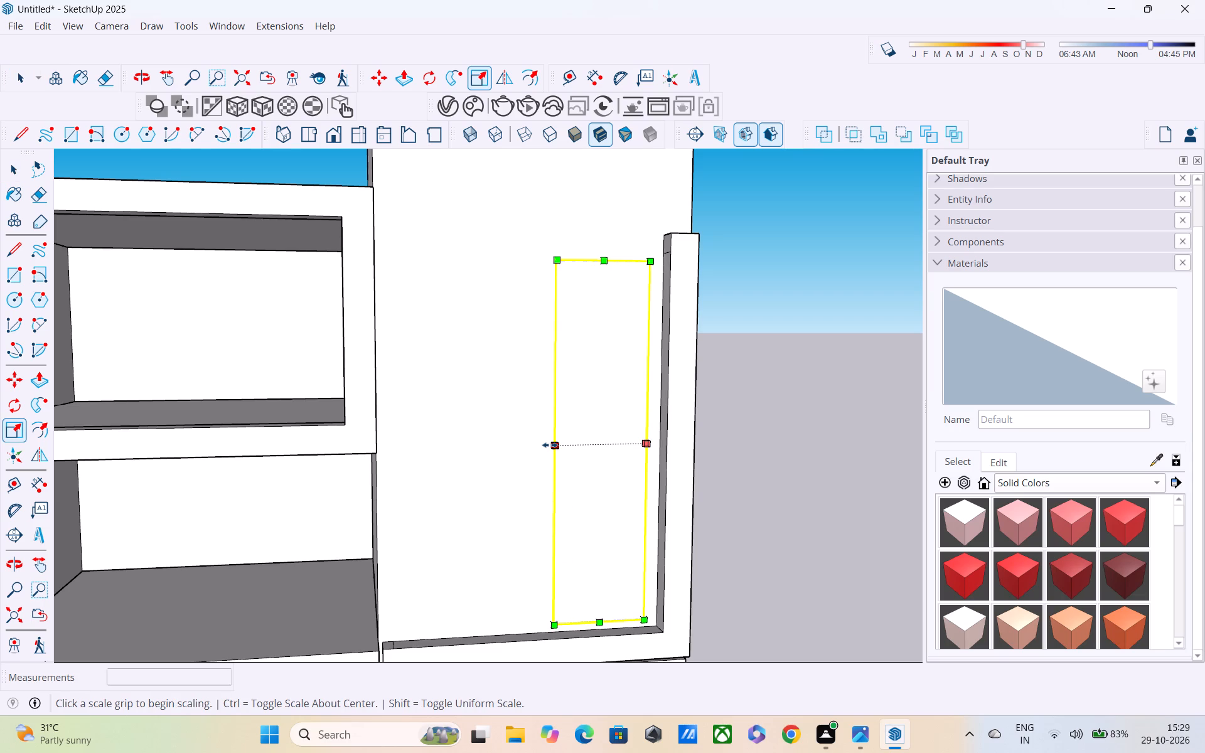
click(550, 445)
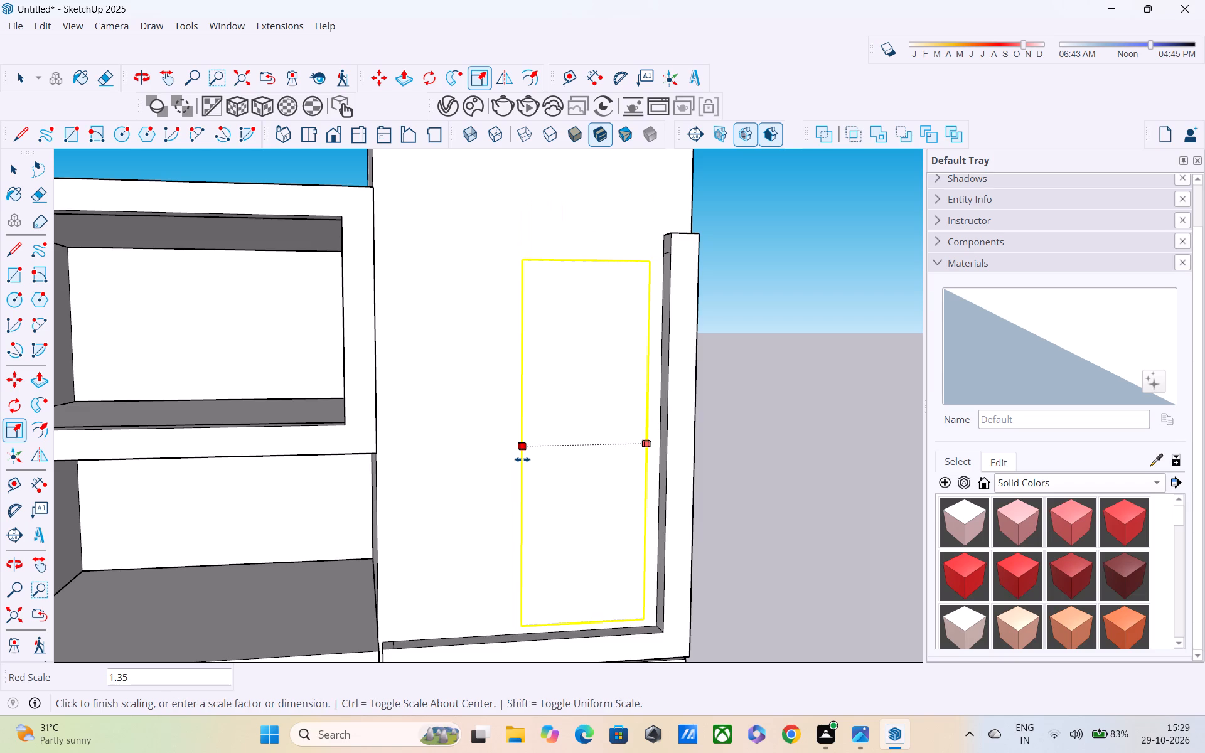
click(522, 459)
key(space)
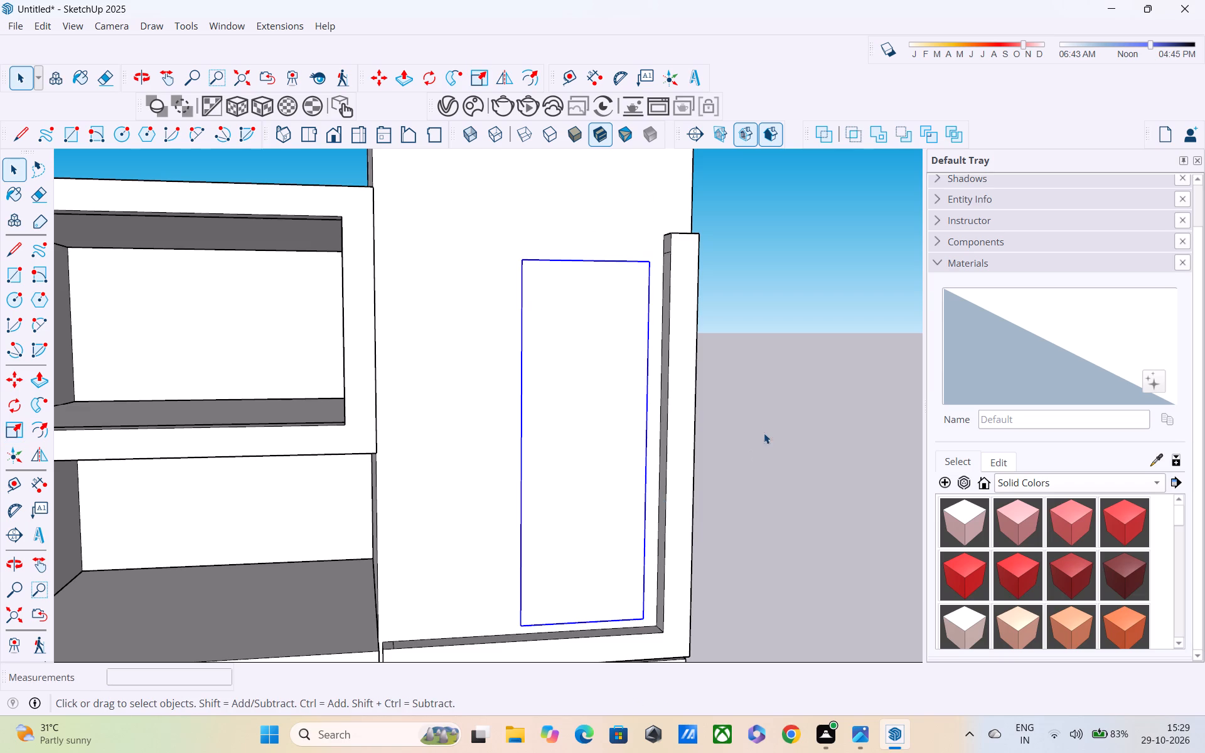
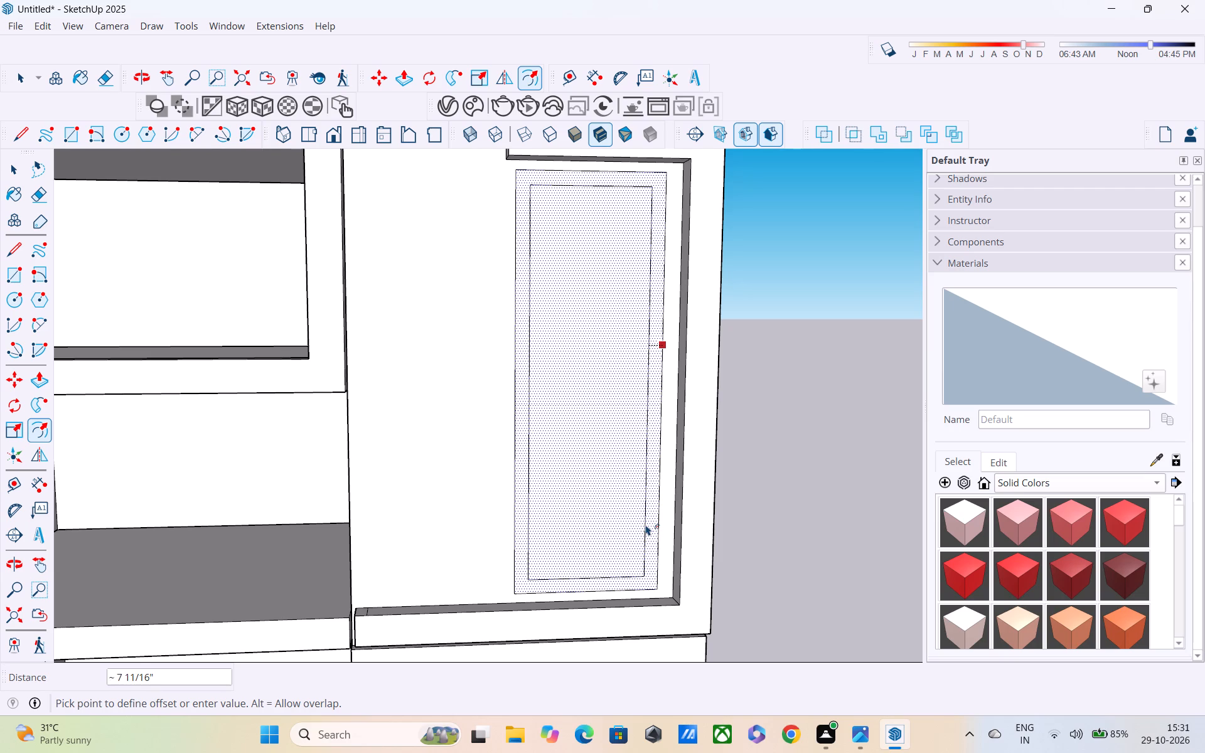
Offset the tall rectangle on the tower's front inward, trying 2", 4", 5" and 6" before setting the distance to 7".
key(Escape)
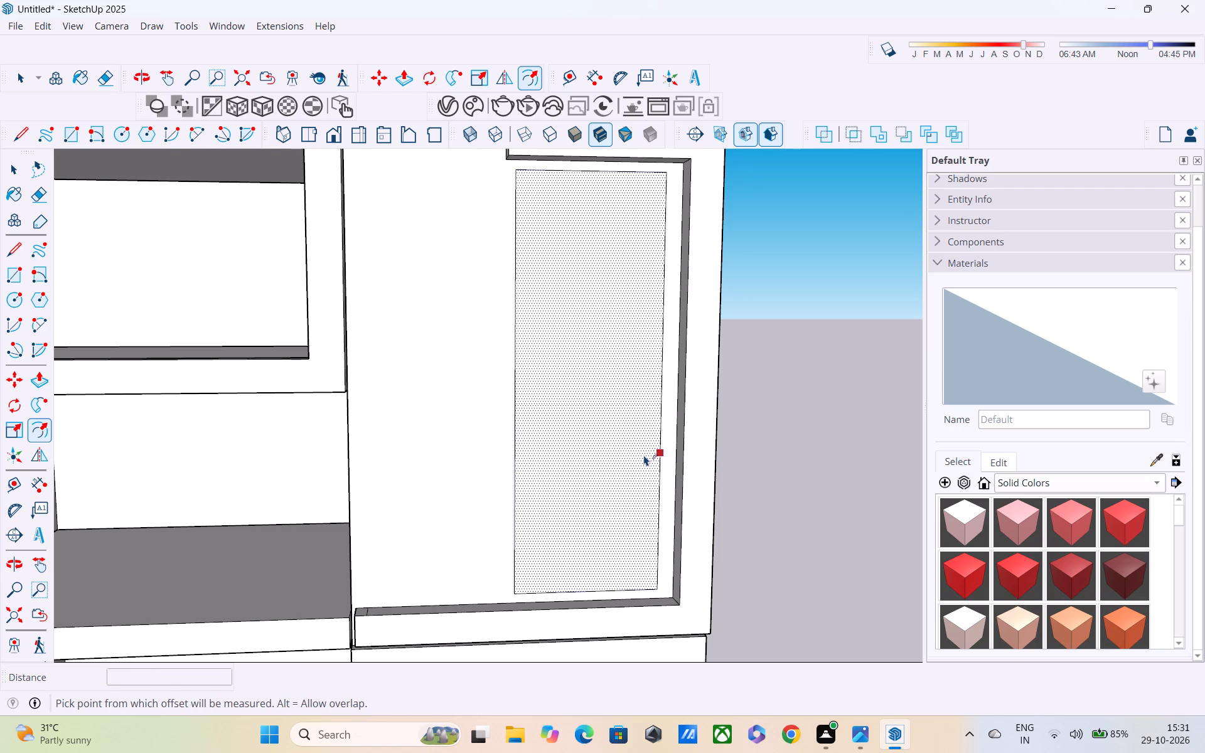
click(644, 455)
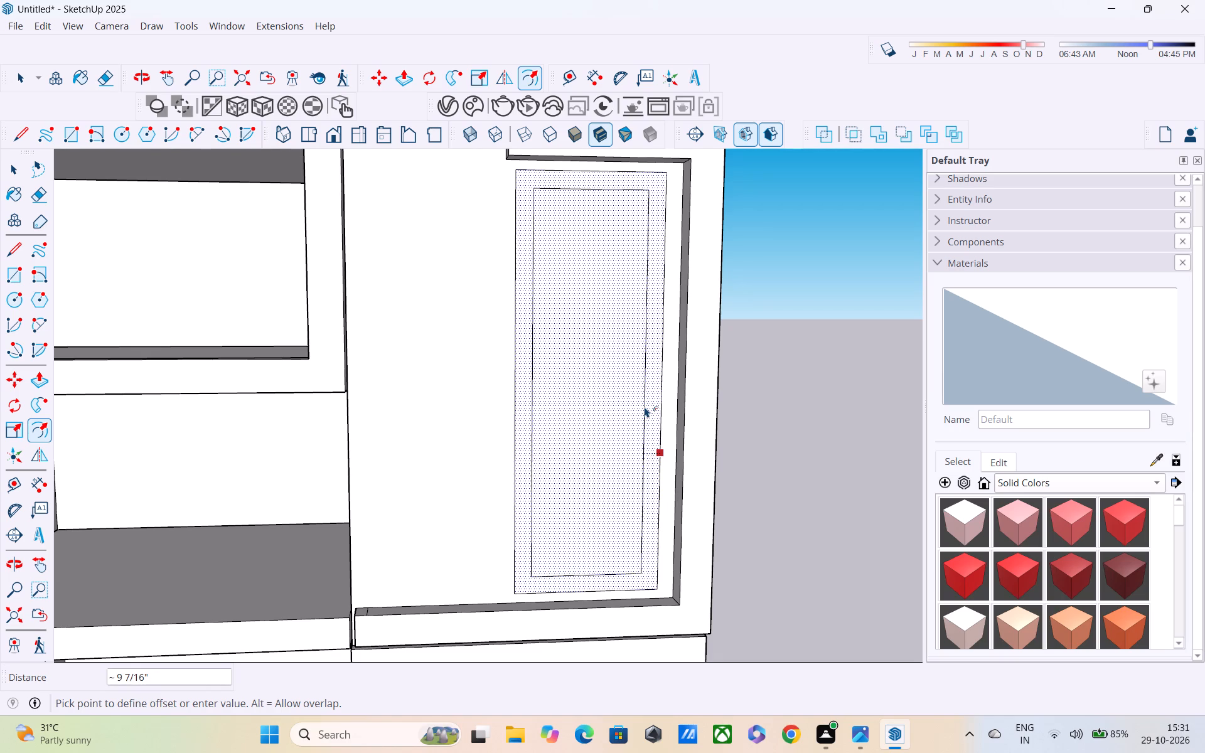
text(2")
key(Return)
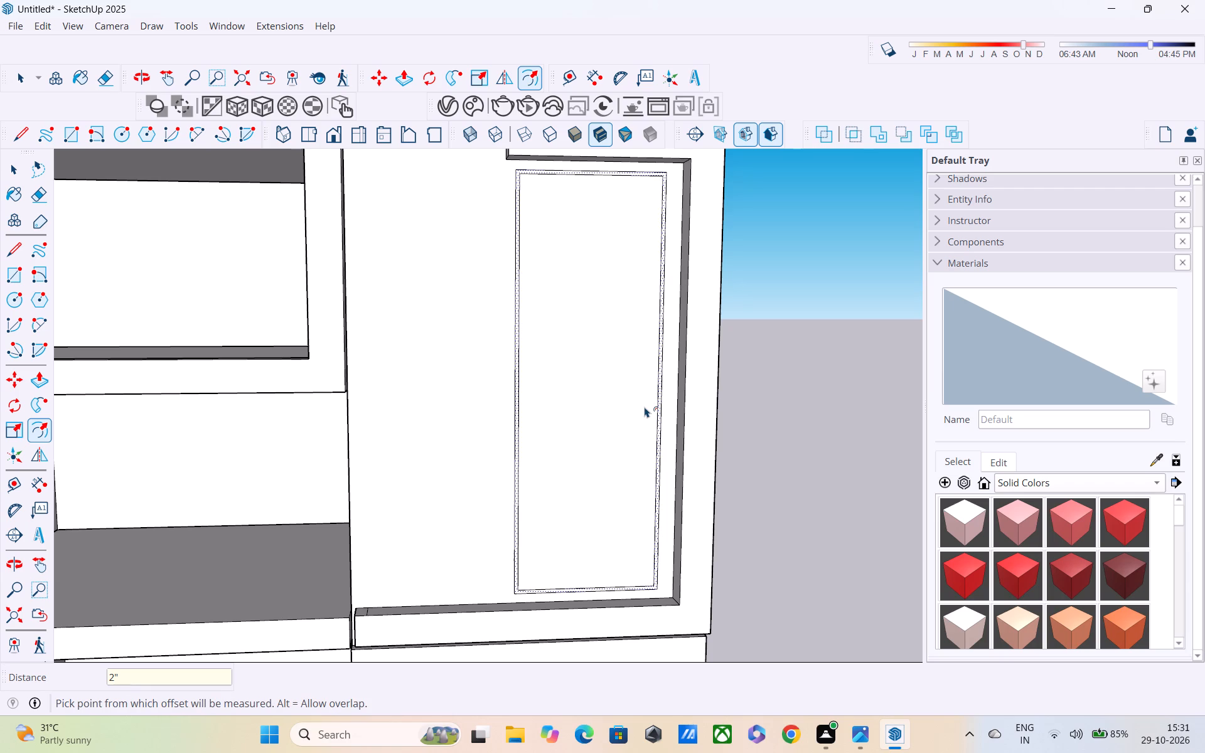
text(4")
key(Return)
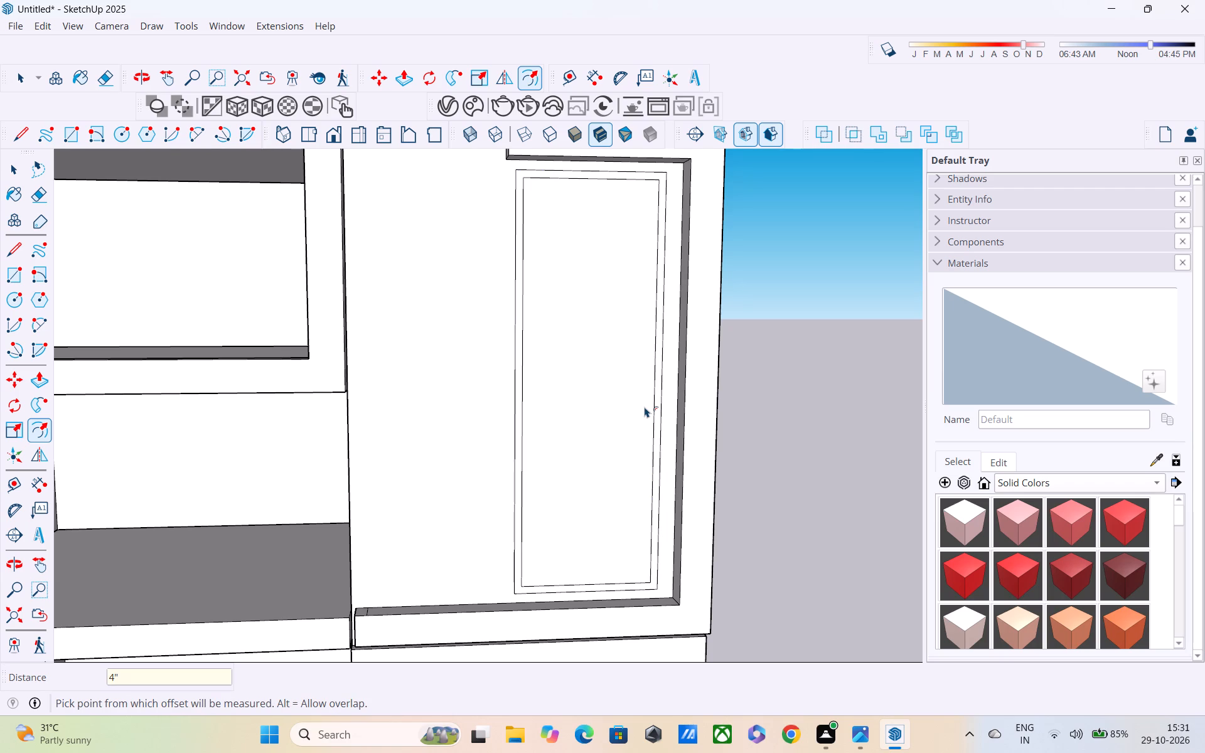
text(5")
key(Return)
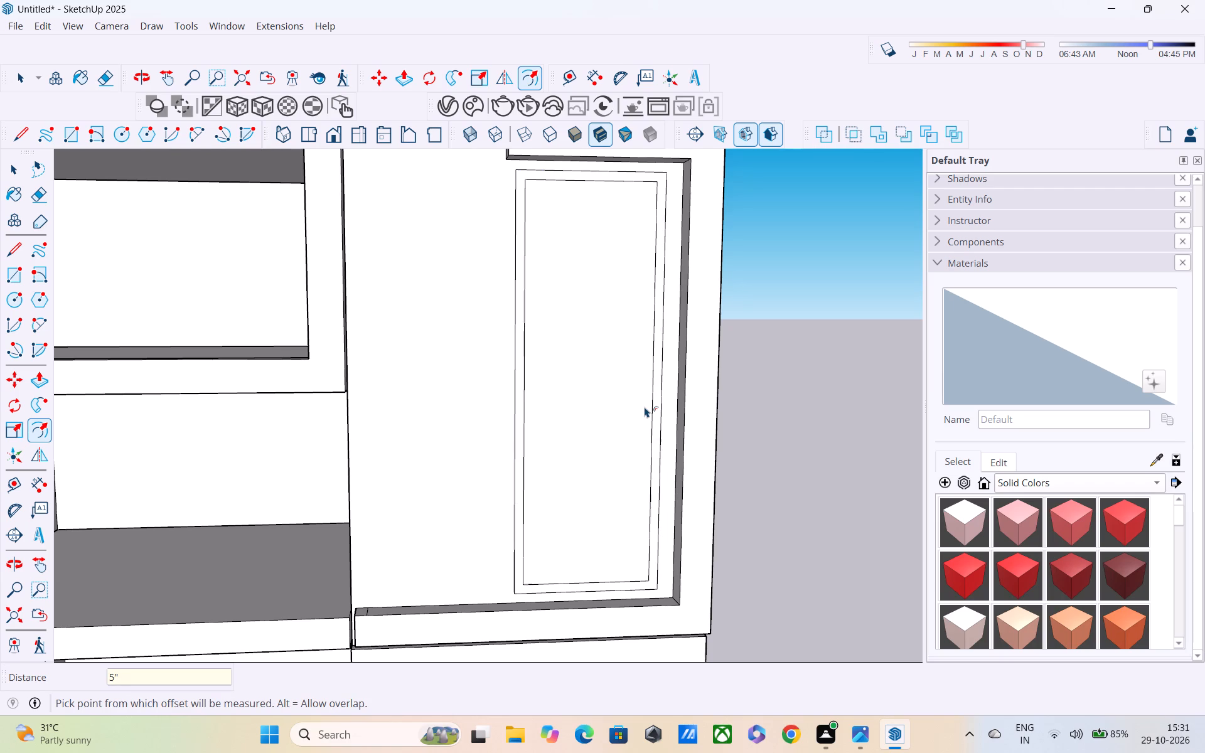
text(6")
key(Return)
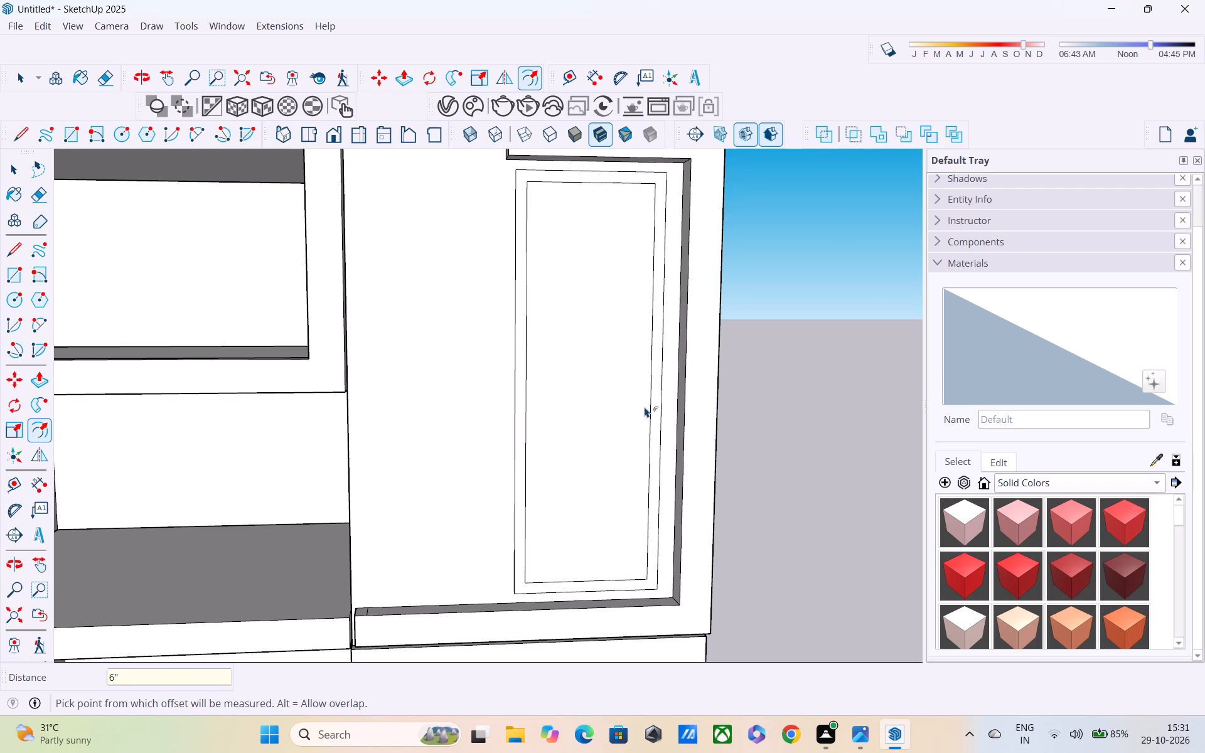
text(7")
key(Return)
Examine the building from several angles, checking the border between the tall panel's two outlines on the tower's front.
scroll(645, 407, down, 6)
shift+middle_drag(643, 412, 787, 489)
shift+middle_drag(769, 437, 764, 279)
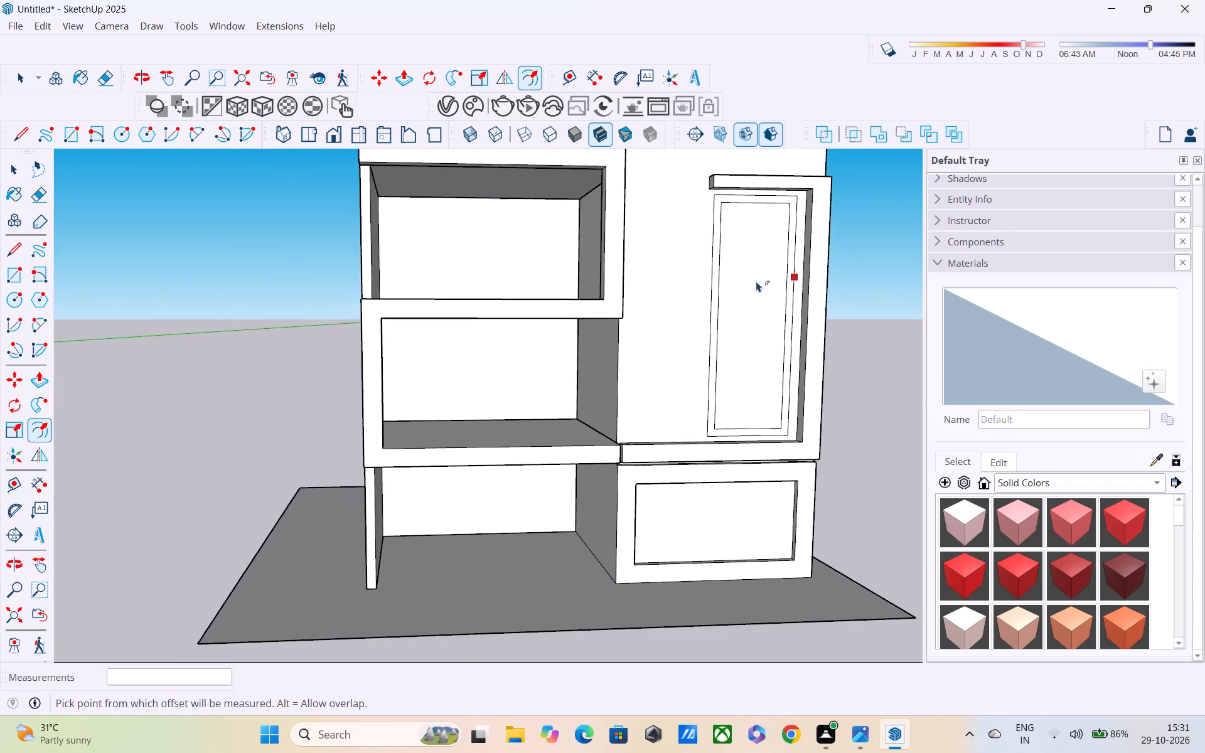
scroll(753, 291, down, 4)
middle_drag(749, 334, 730, 466)
scroll(730, 466, up, 1)
scroll(722, 474, down, 2)
middle_drag(719, 479, 556, 393)
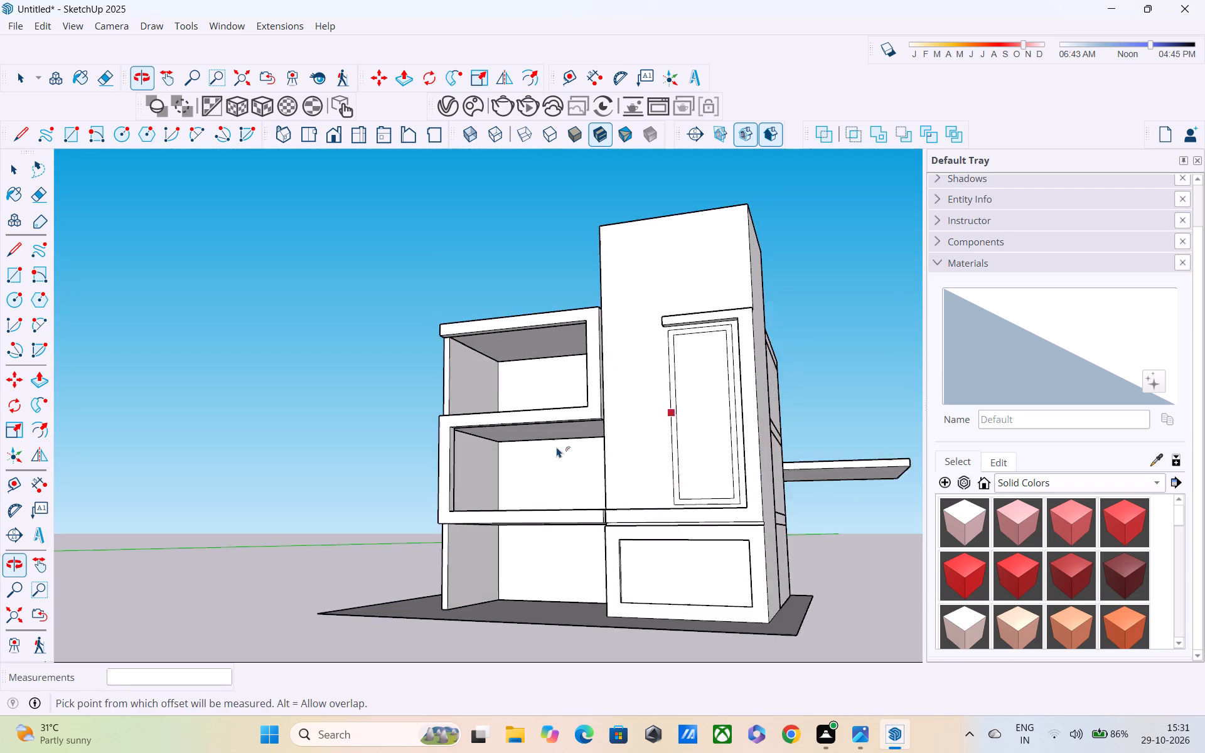
scroll(567, 488, up, 1)
middle_drag(567, 489, 405, 516)
scroll(419, 512, down, 4)
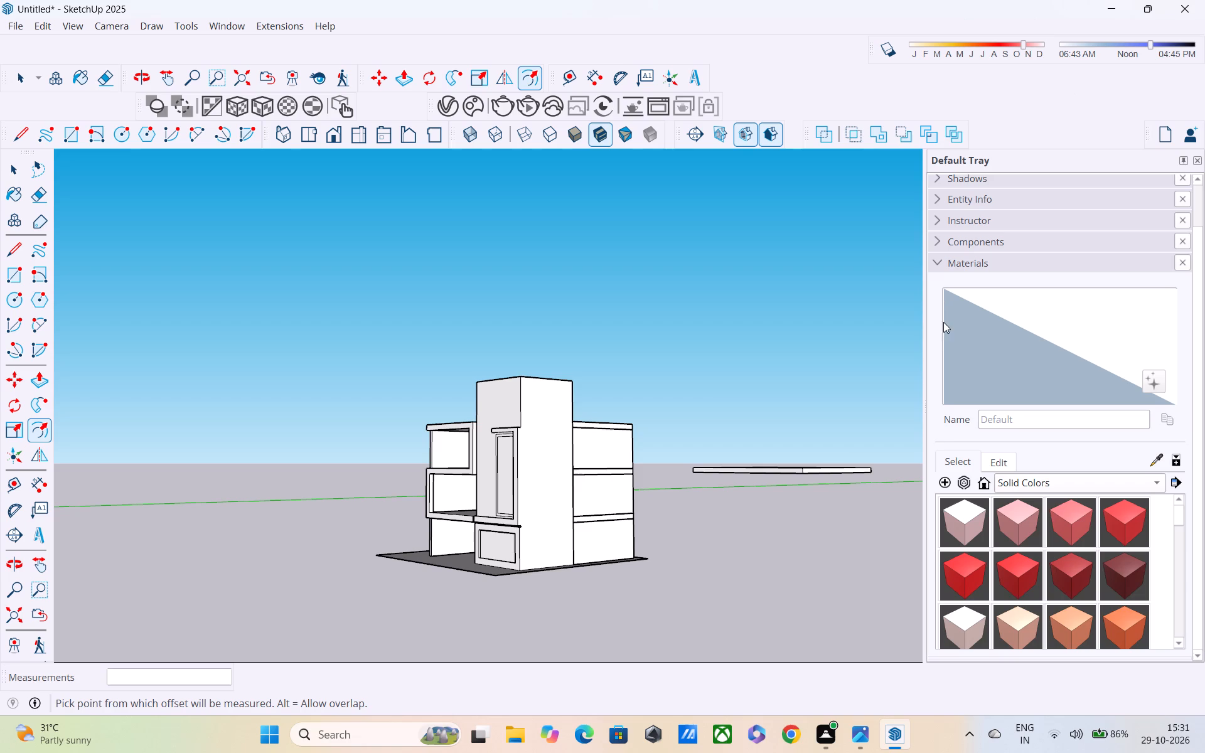
middle_drag(624, 367, 765, 348)
middle_drag(766, 392, 661, 469)
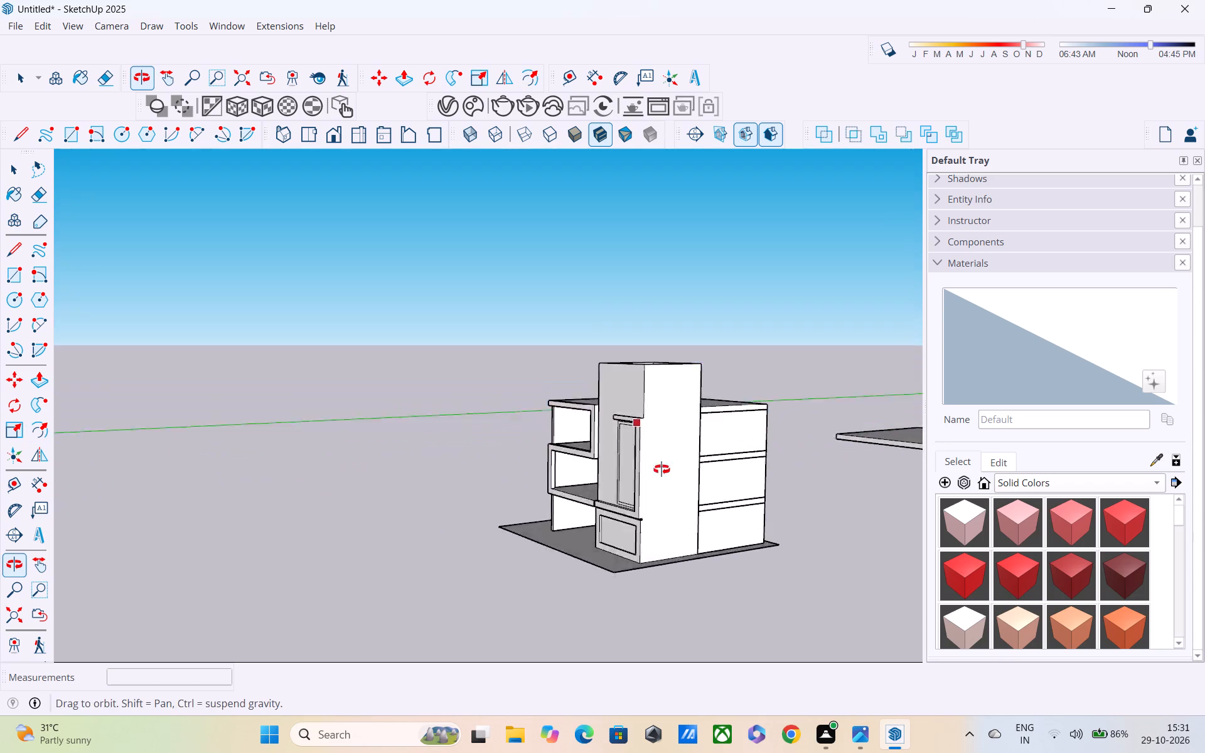
middle_drag(661, 469, 570, 605)
scroll(649, 548, up, 3)
middle_drag(661, 499, 743, 406)
scroll(747, 399, down, 4)
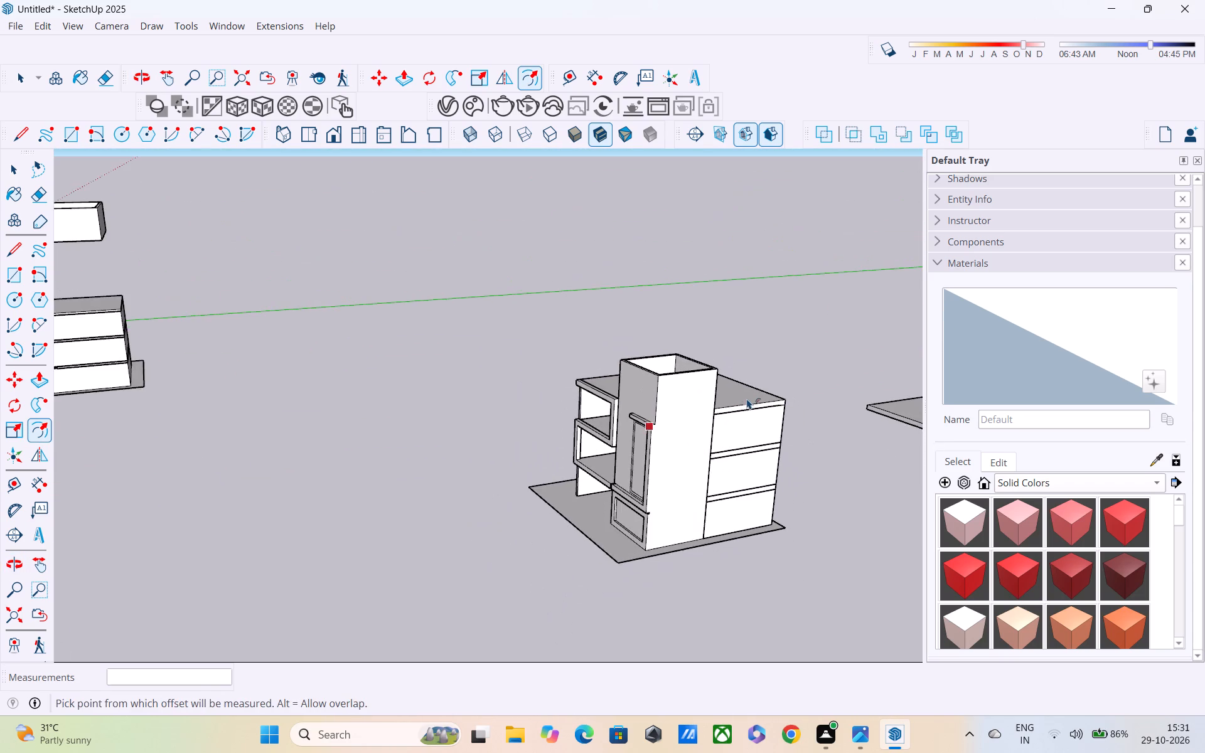
middle_drag(747, 398, 657, 451)
middle_drag(637, 439, 692, 426)
middle_drag(579, 470, 587, 482)
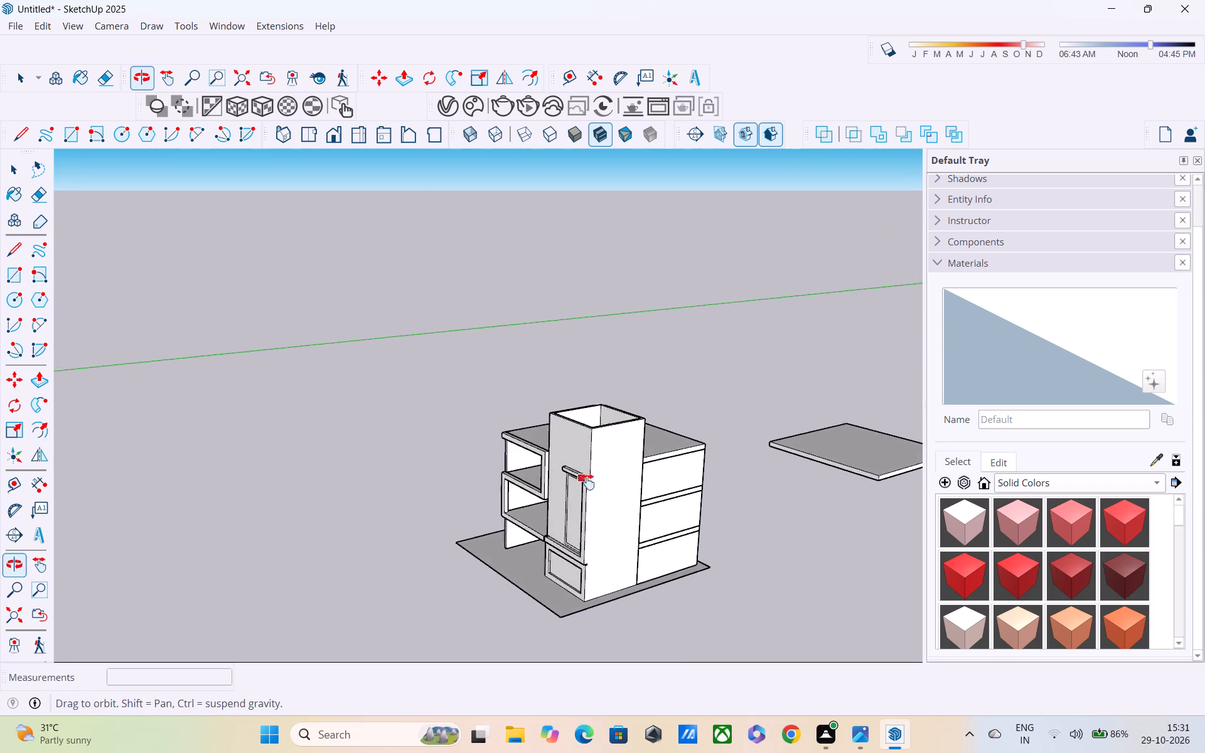
middle_drag(587, 482, 658, 539)
shift+middle_drag(655, 530, 681, 548)
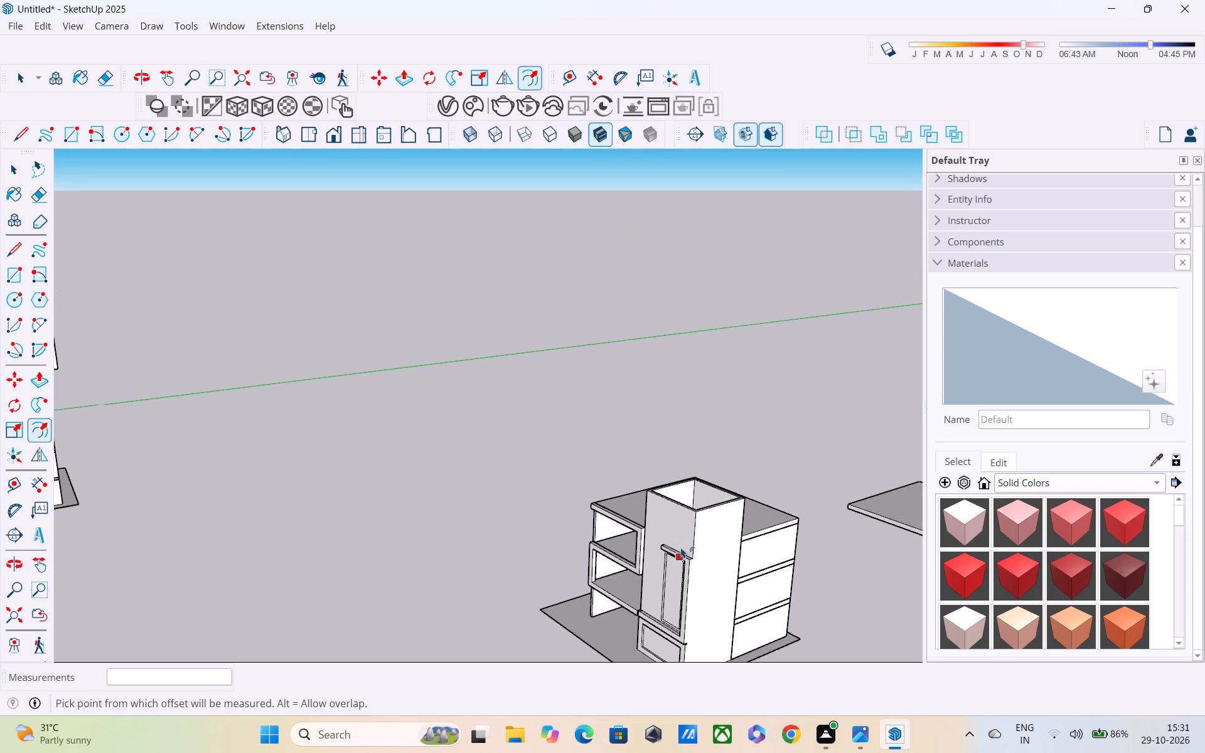
middle_drag(681, 547, 618, 371)
scroll(616, 370, down, 3)
scroll(616, 372, up, 1)
scroll(616, 372, down, 2)
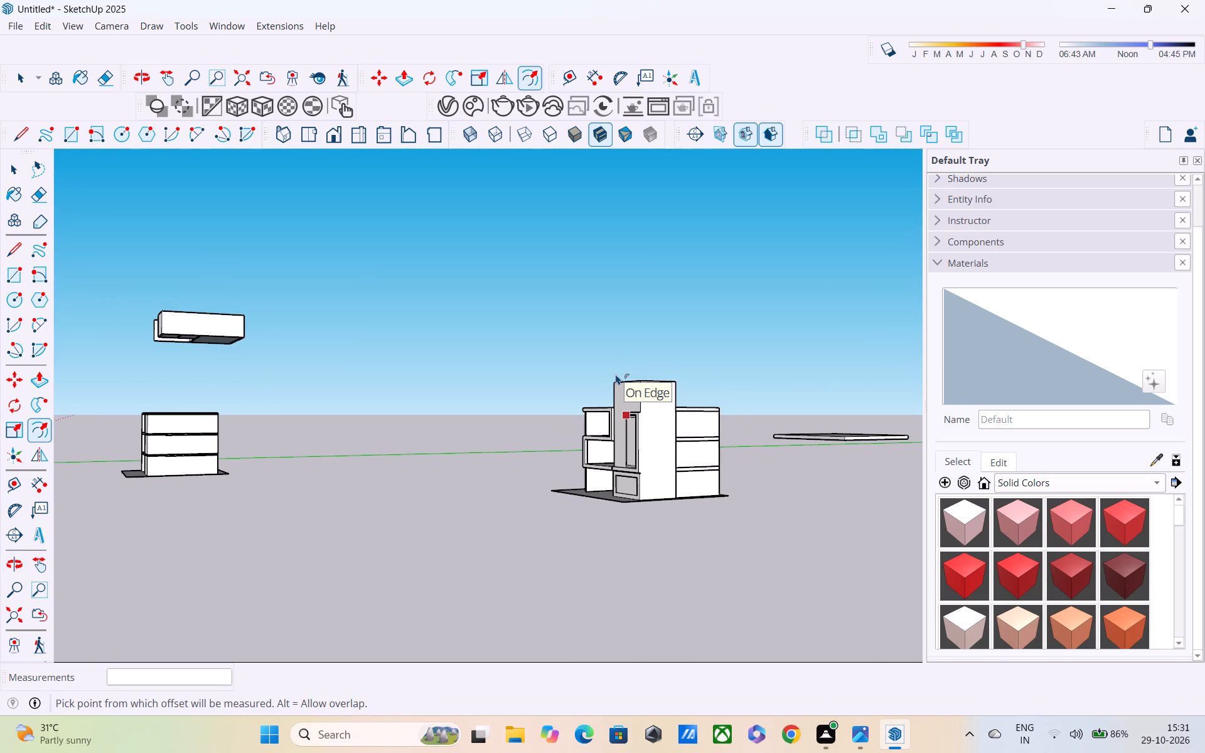
scroll(616, 374, down, 2)
middle_drag(620, 382, 577, 323)
middle_drag(653, 408, 763, 537)
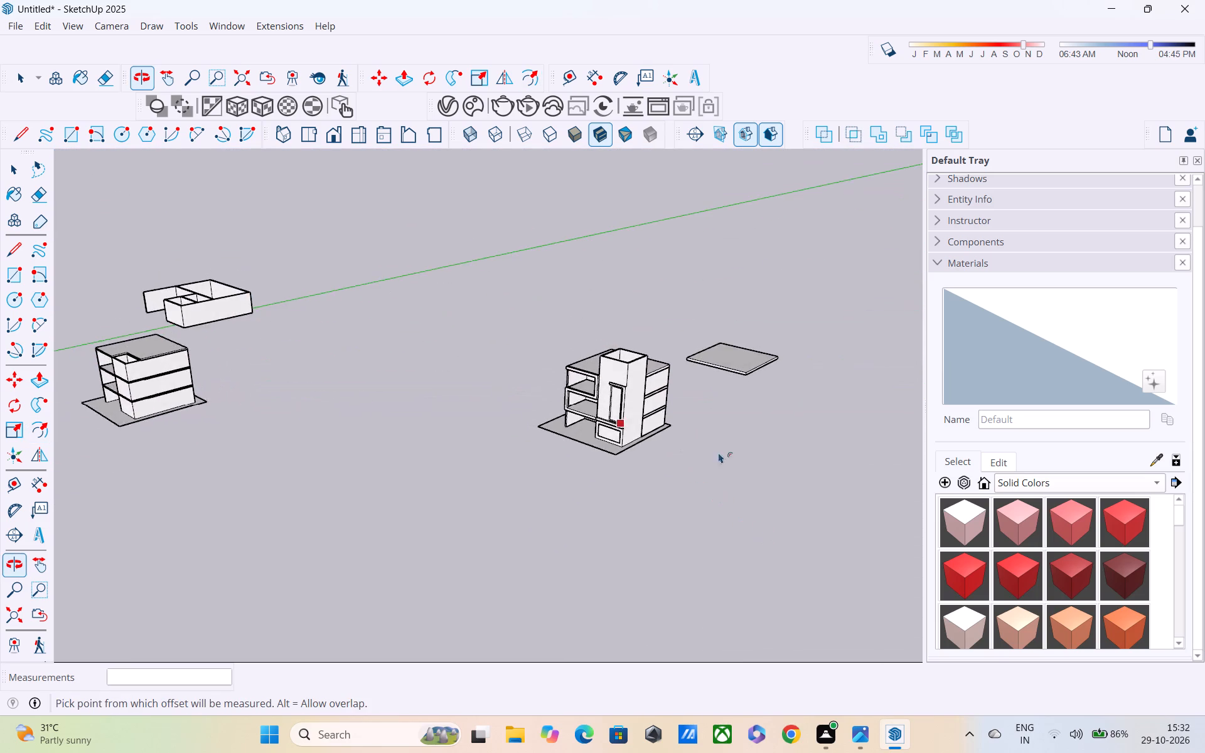
scroll(676, 424, up, 7)
shift+middle_drag(663, 414, 754, 531)
scroll(700, 512, up, 2)
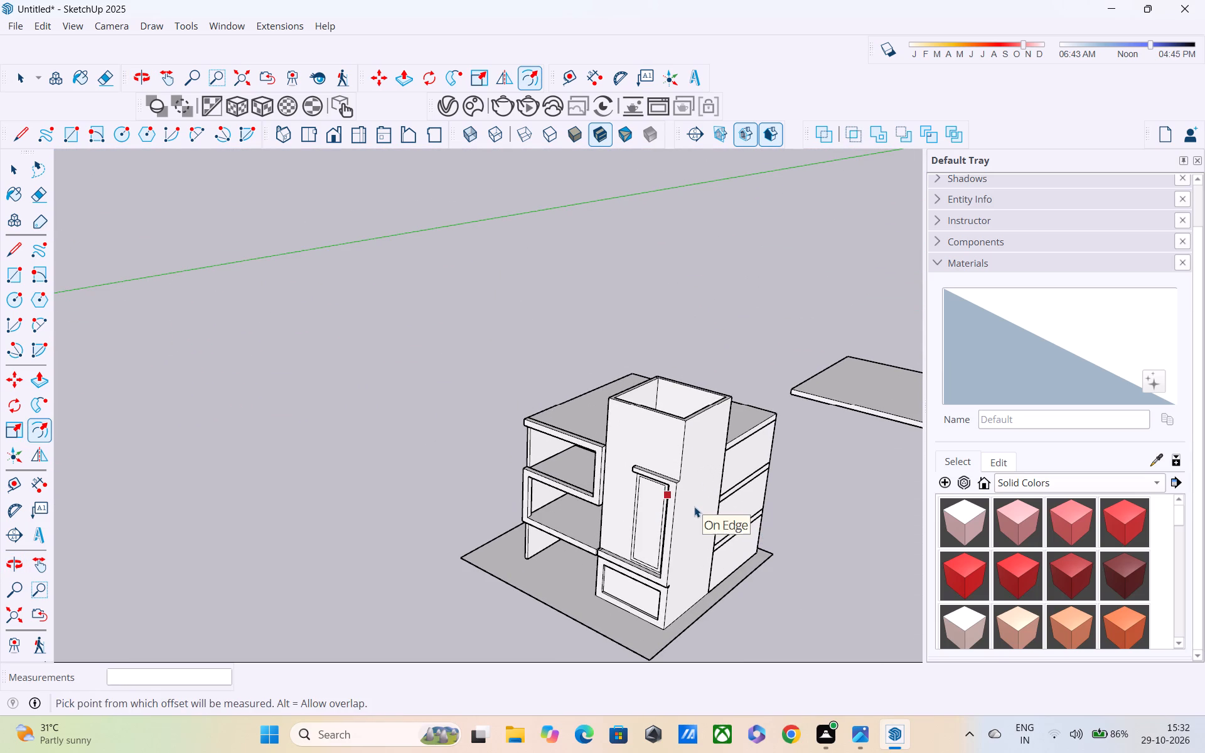
key(space)
click(716, 349)
middle_drag(724, 419, 782, 413)
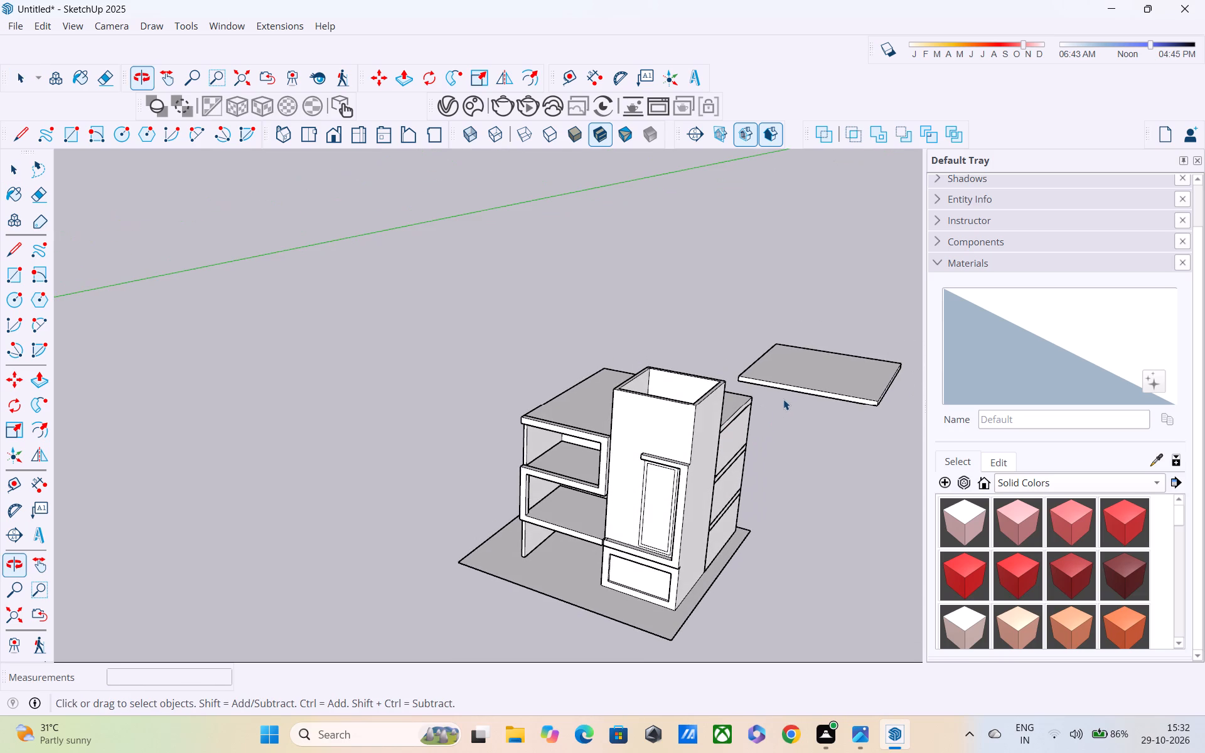
scroll(777, 393, down, 4)
middle_drag(778, 392, 762, 452)
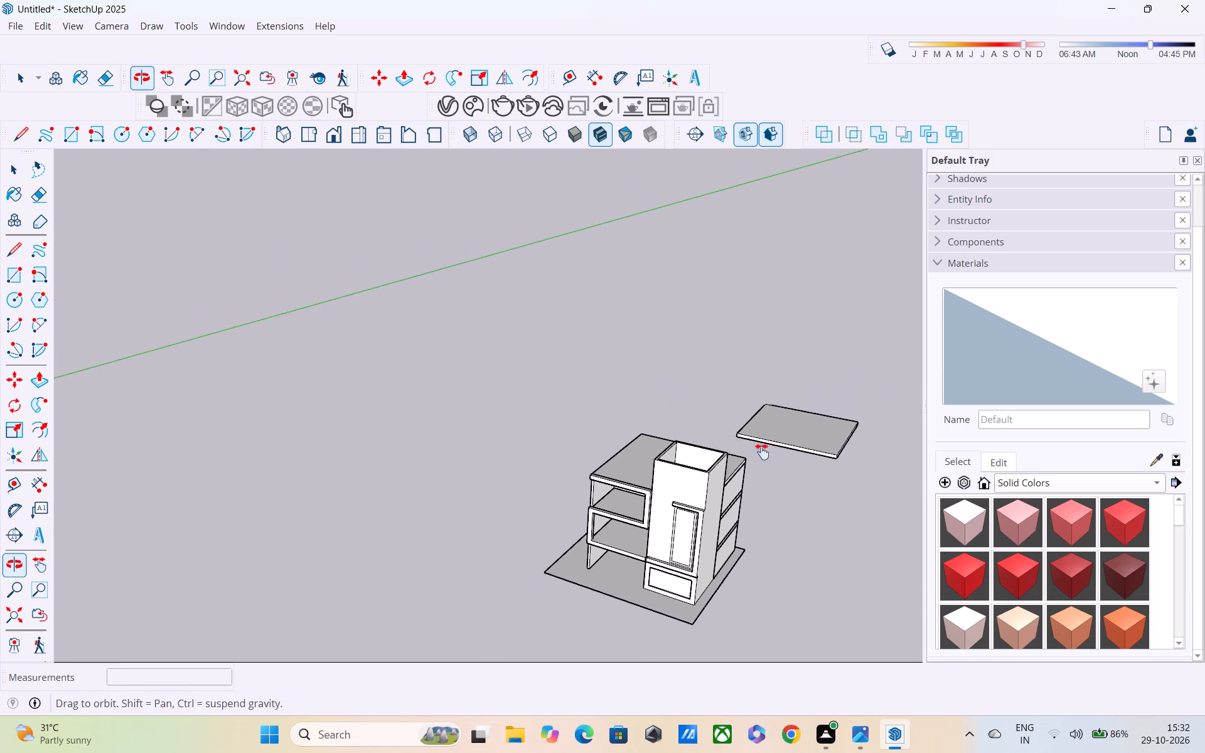
middle_drag(762, 452, 754, 460)
scroll(731, 449, up, 2)
shift+middle_drag(731, 448, 668, 287)
middle_drag(683, 355, 768, 370)
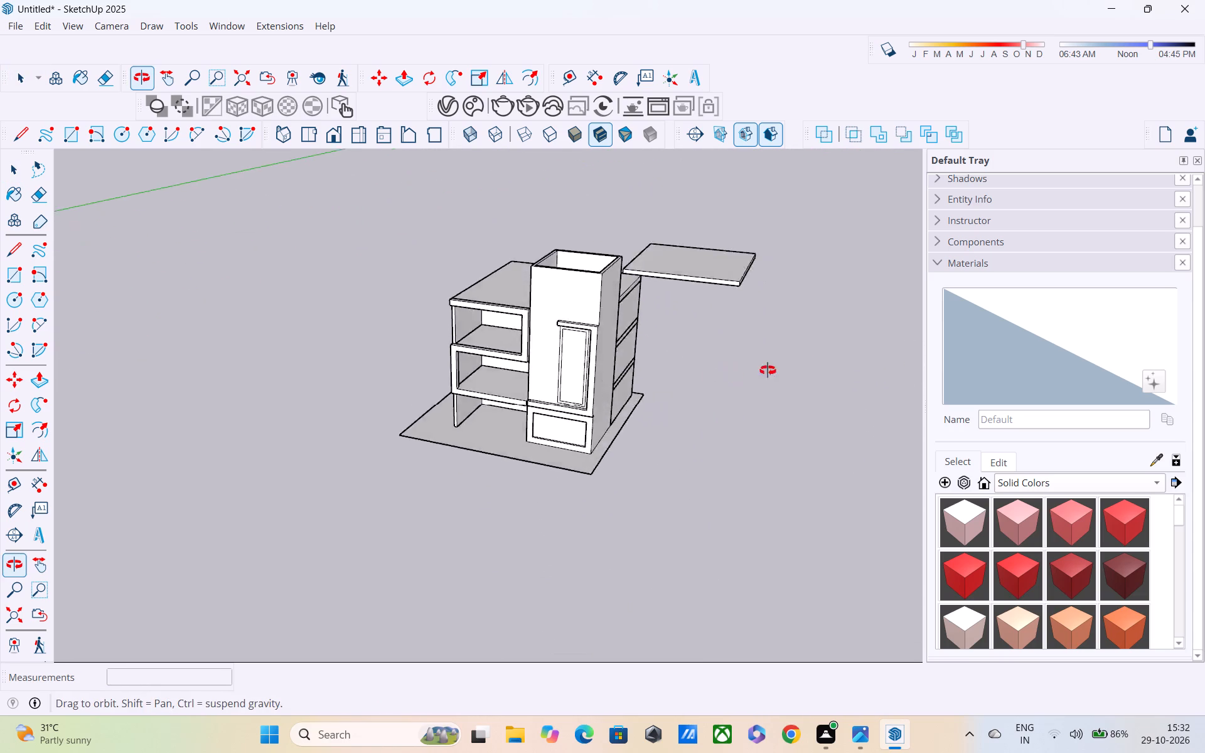
middle_drag(768, 370, 809, 343)
shift+scroll(660, 378, up, 1)
shift+middle_drag(659, 379, 785, 495)
scroll(718, 487, up, 4)
middle_drag(715, 481, 685, 346)
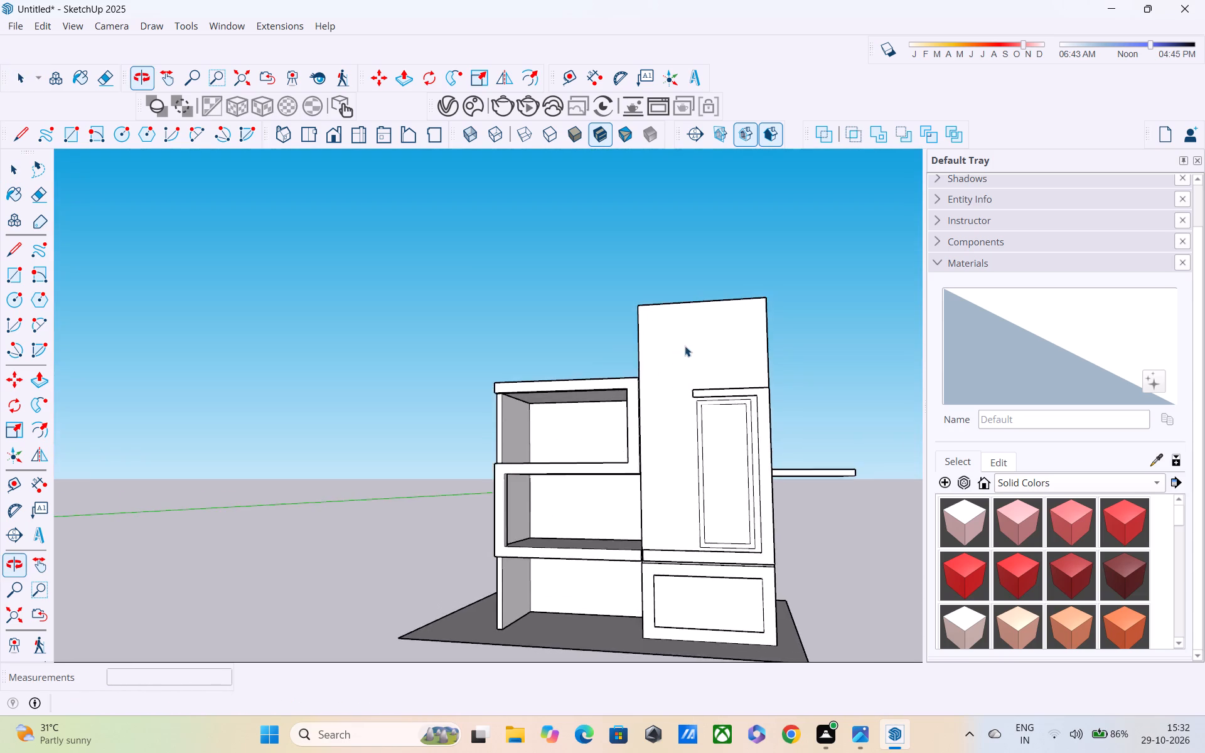
scroll(700, 420, up, 6)
scroll(707, 432, down, 6)
middle_drag(787, 498, 774, 551)
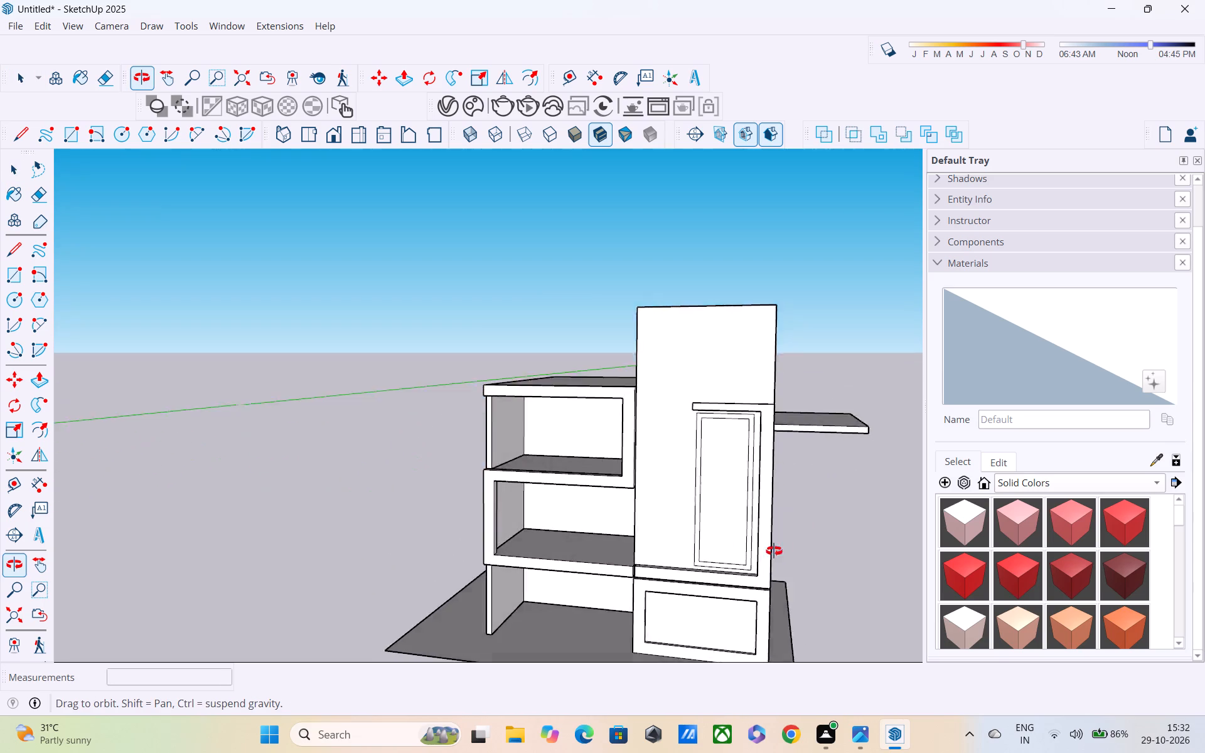
middle_drag(774, 551, 782, 512)
scroll(615, 617, up, 1)
scroll(779, 508, up, 1)
scroll(703, 464, up, 3)
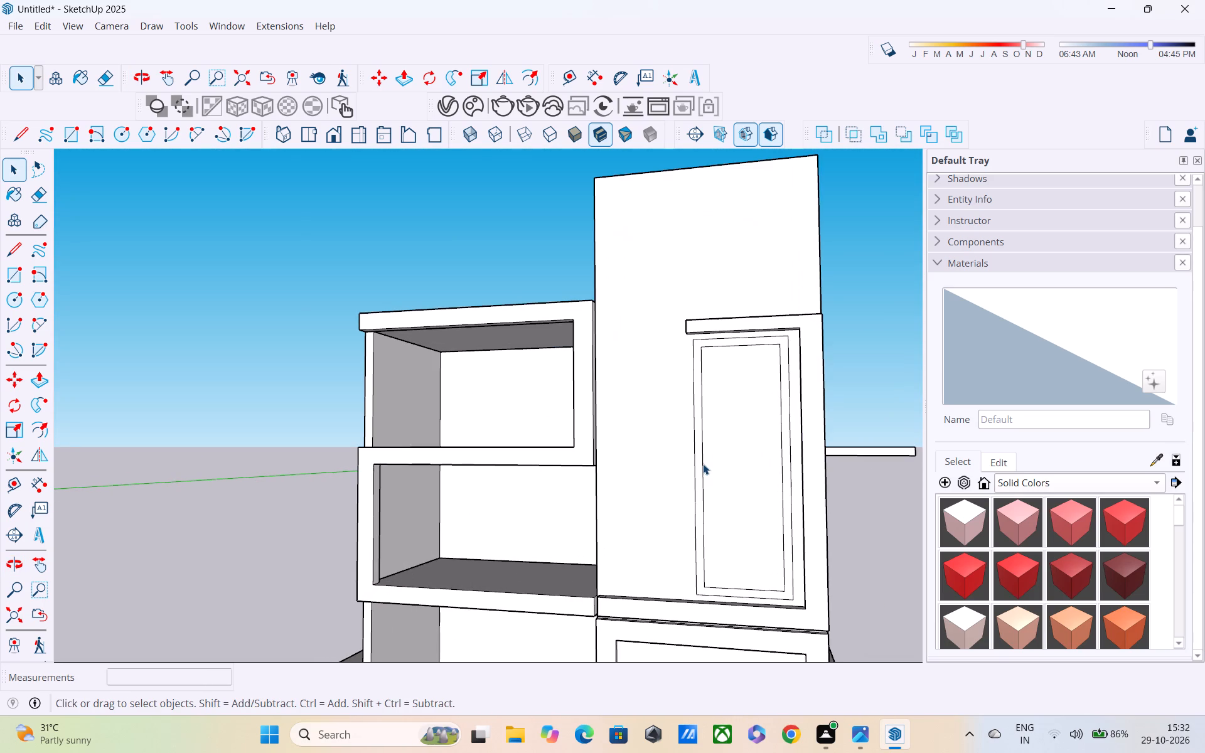
click(700, 461)
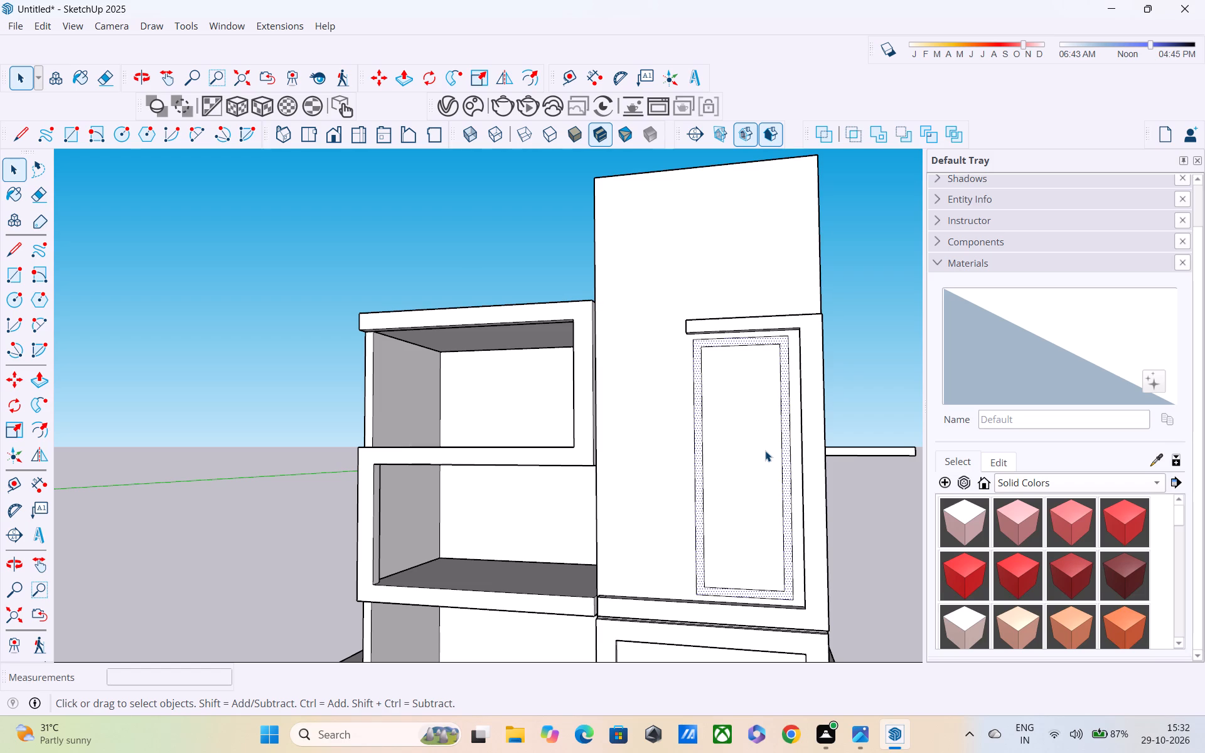
scroll(736, 452, down, 5)
shift+middle_drag(741, 456, 854, 473)
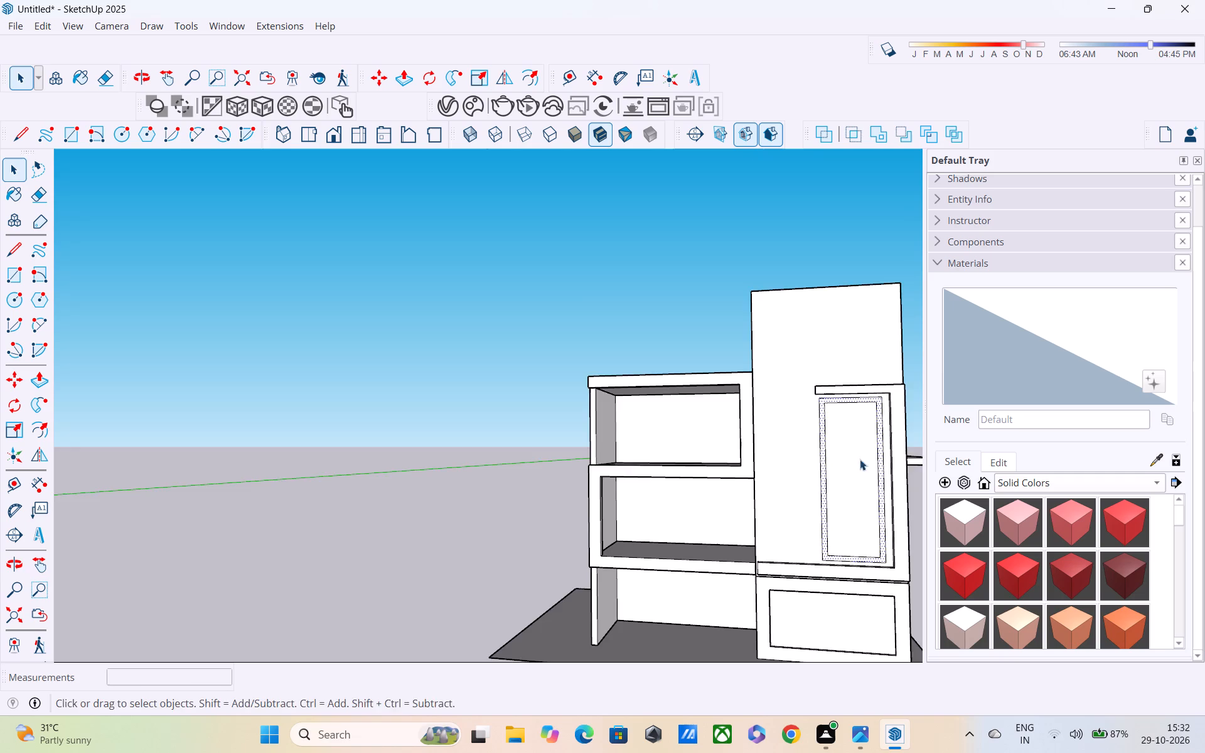
middle_drag(860, 459, 732, 386)
key(space)
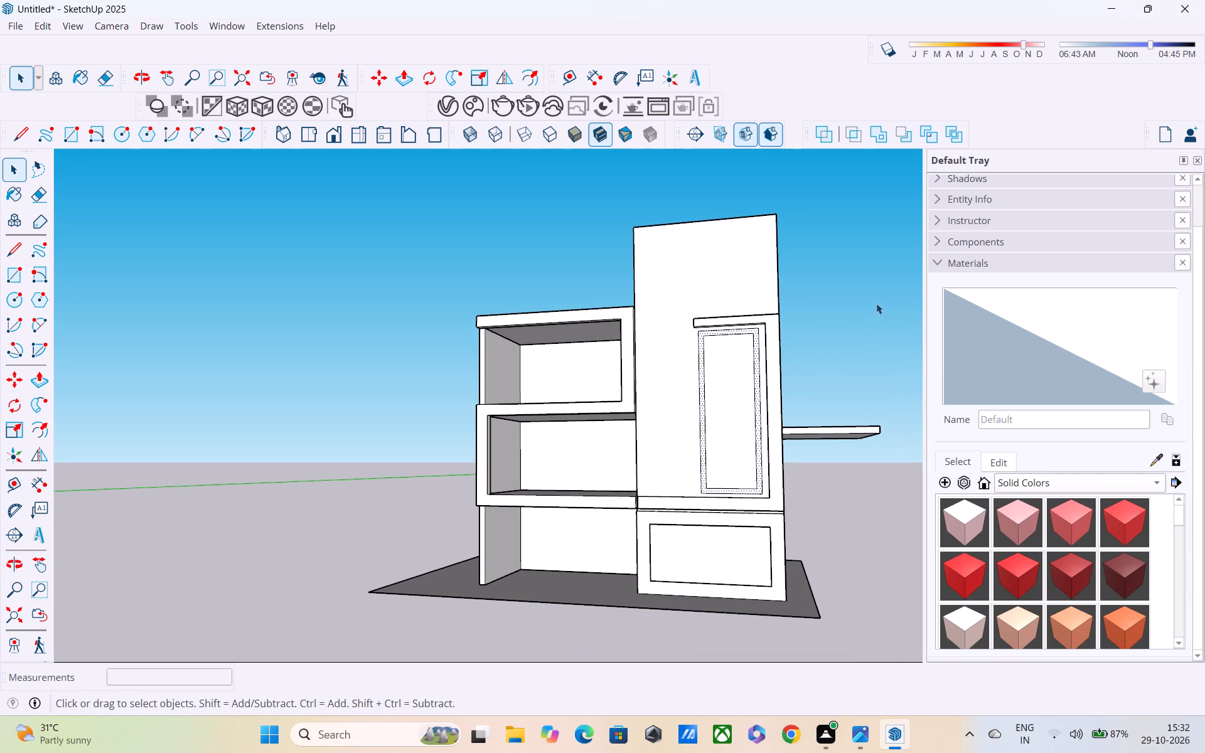
click(876, 302)
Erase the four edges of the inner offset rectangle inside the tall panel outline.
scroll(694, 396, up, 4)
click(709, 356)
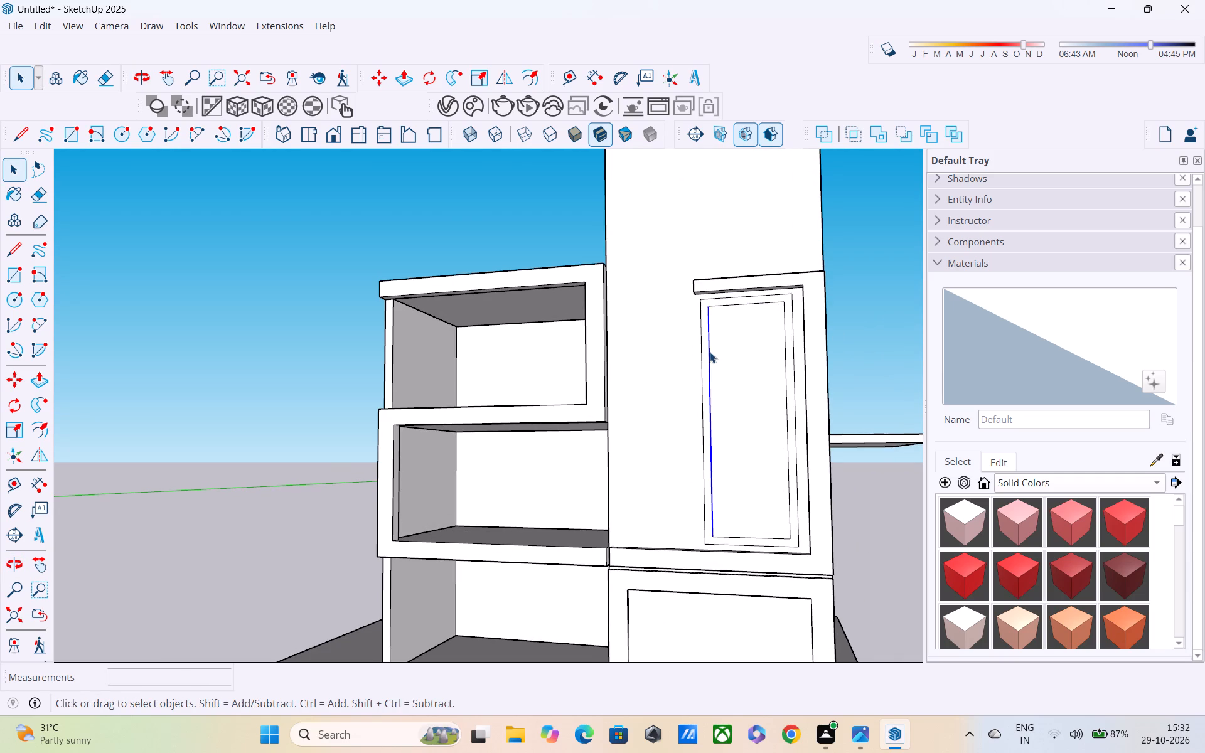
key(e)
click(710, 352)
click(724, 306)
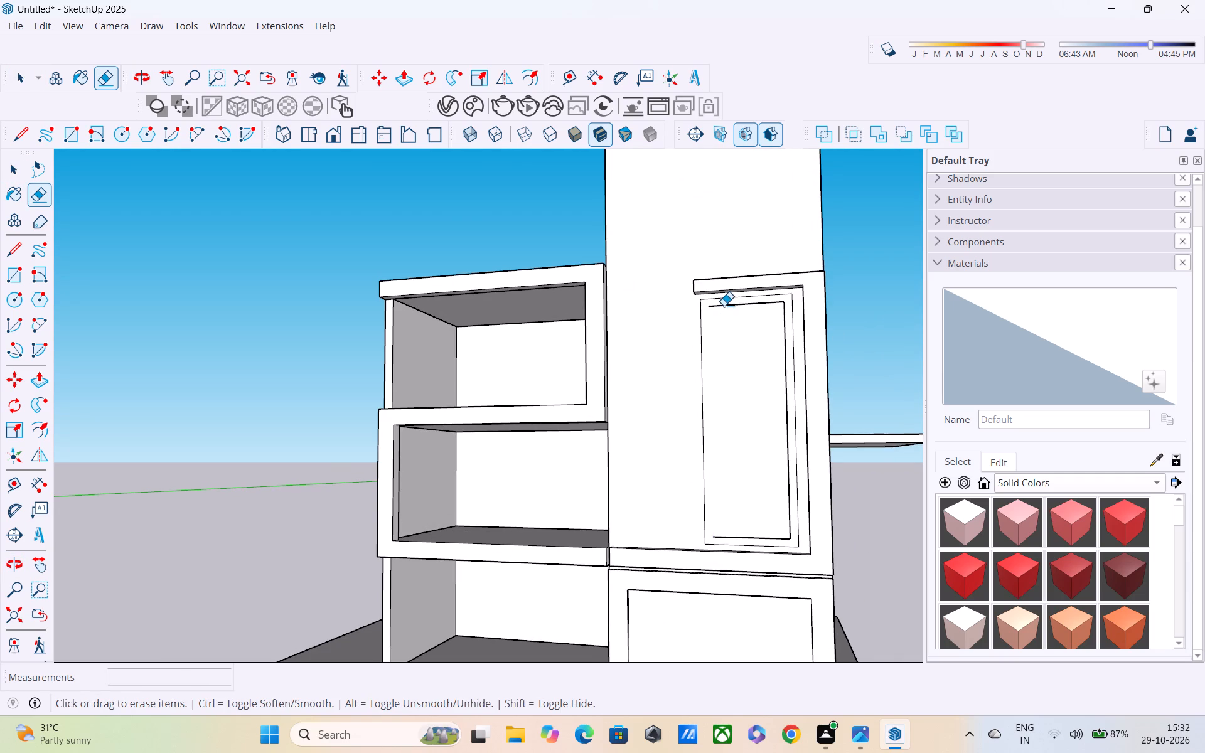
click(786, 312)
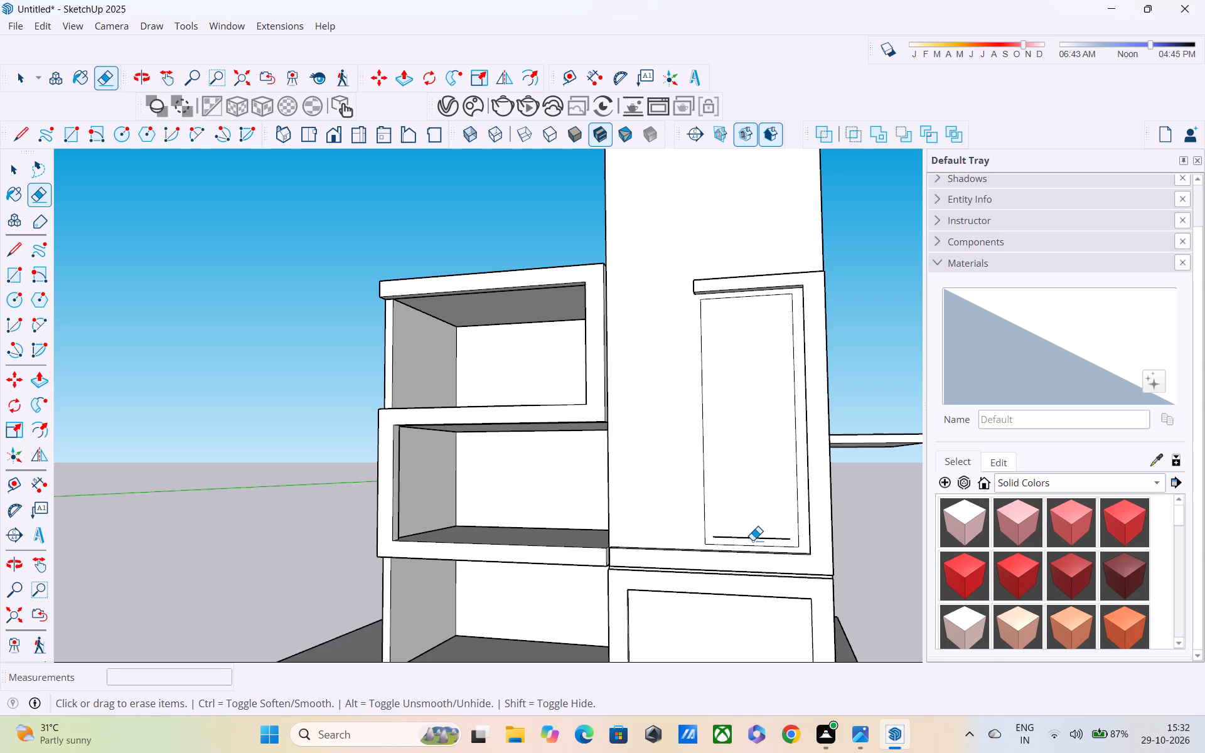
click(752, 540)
Offset the tall rectangle's outline inward by 8" on the tower's front face.
scroll(747, 522, down, 2)
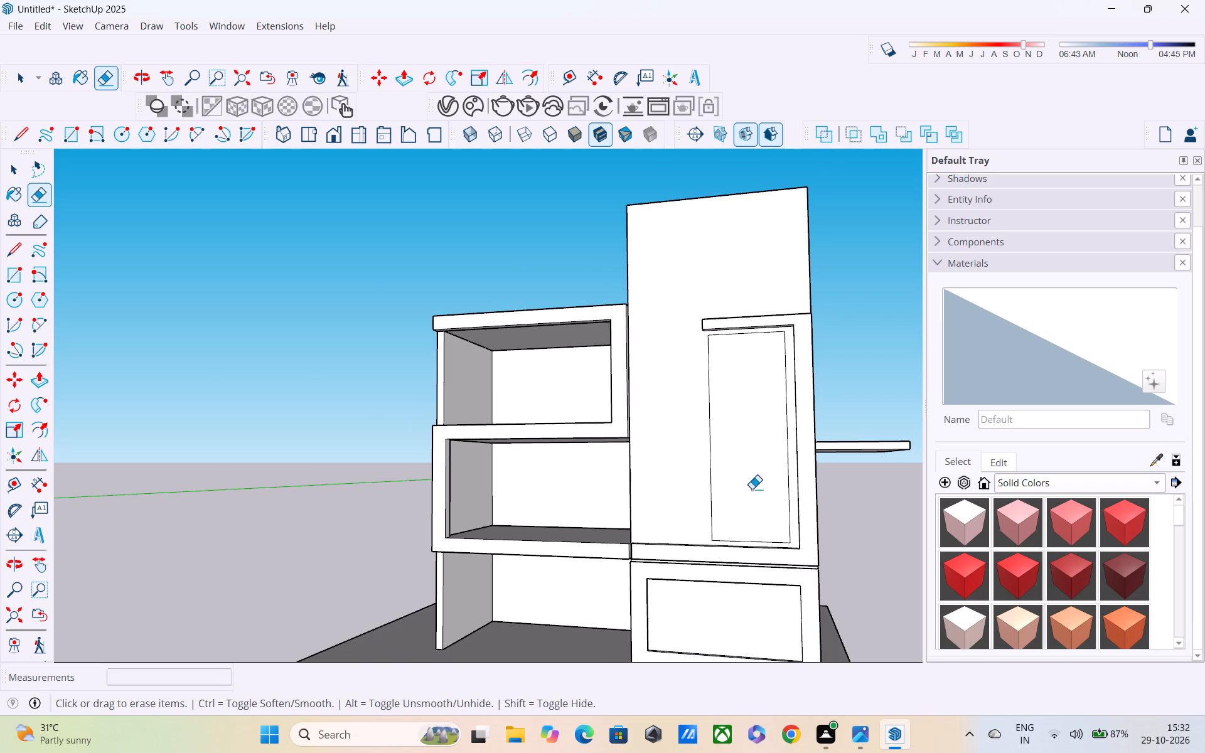
key(f)
click(752, 456)
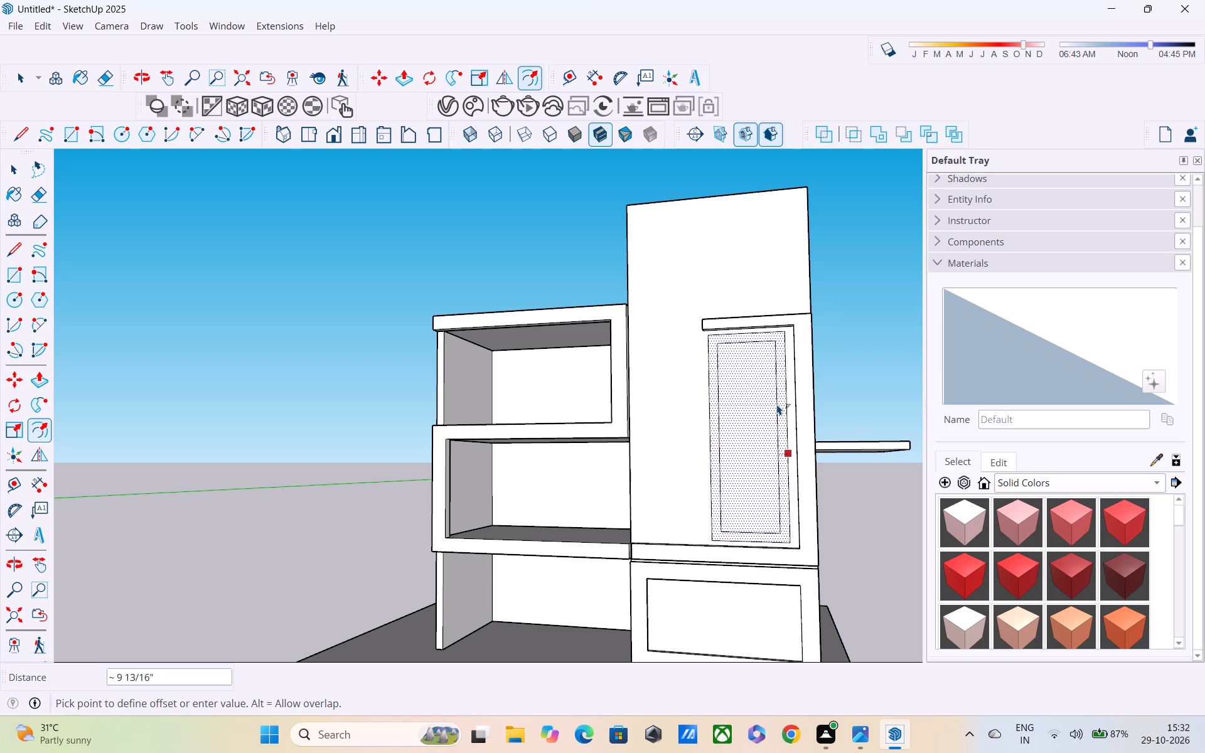
text(8")
key(Return)
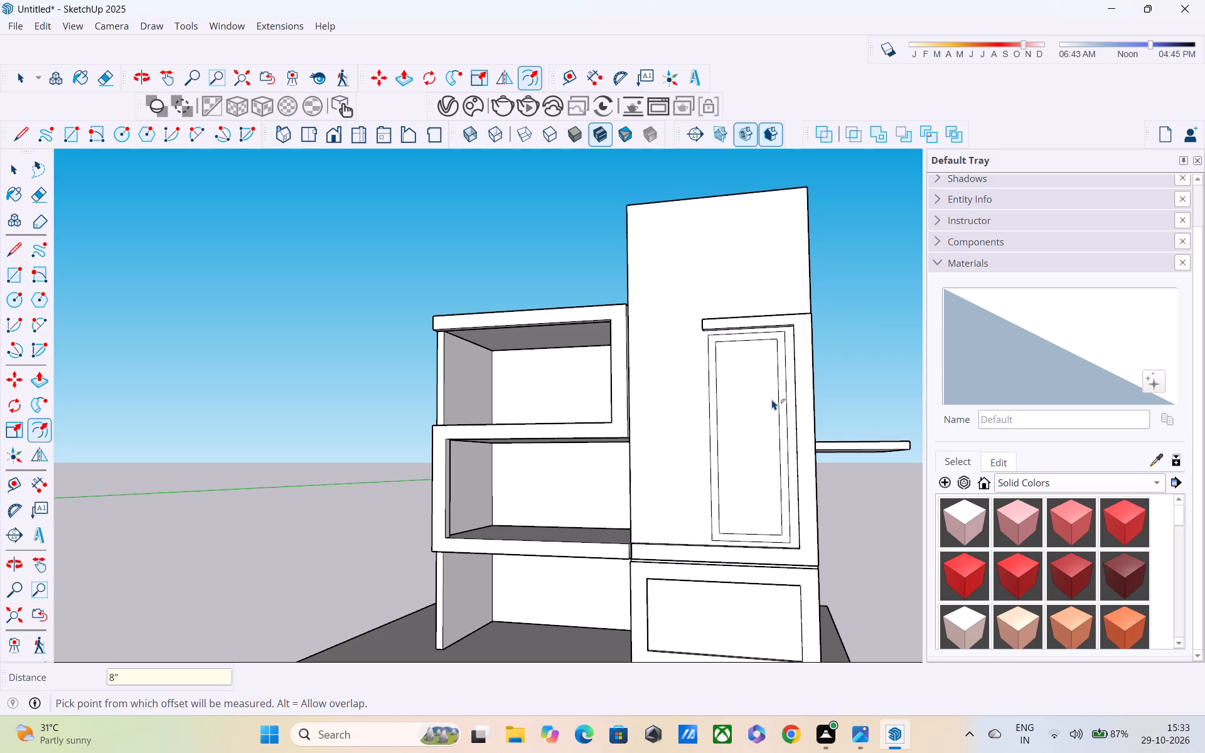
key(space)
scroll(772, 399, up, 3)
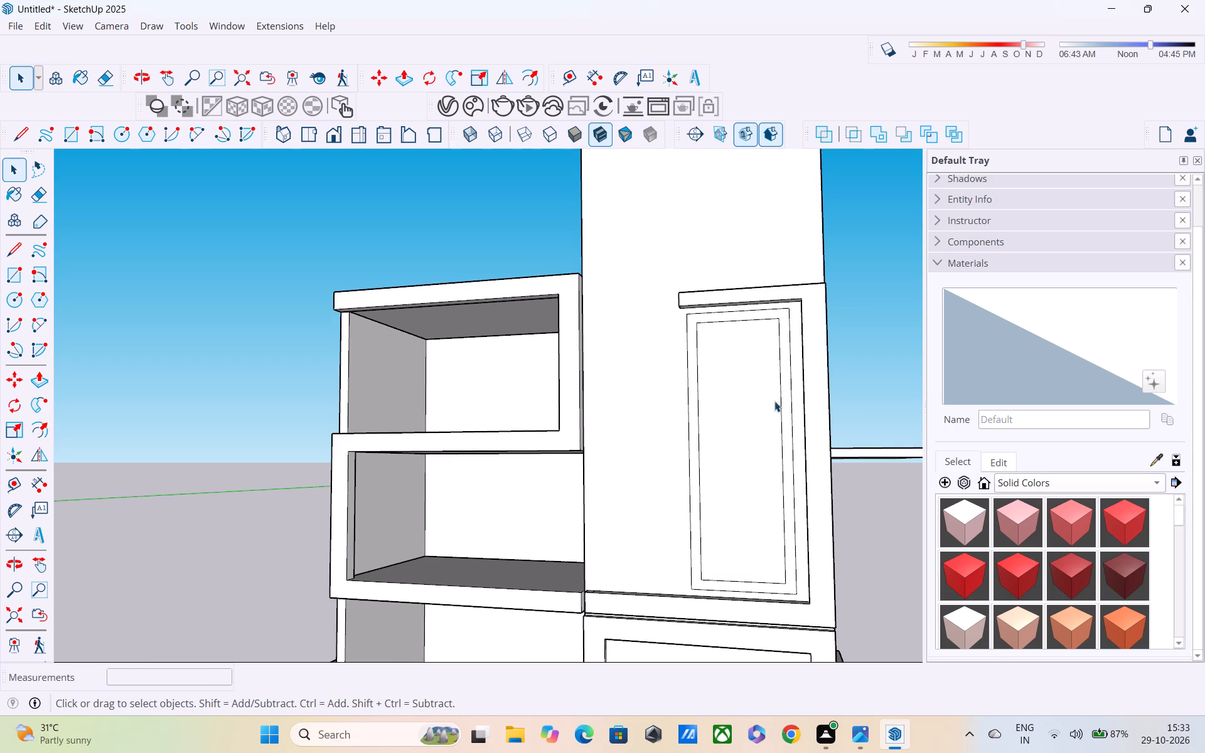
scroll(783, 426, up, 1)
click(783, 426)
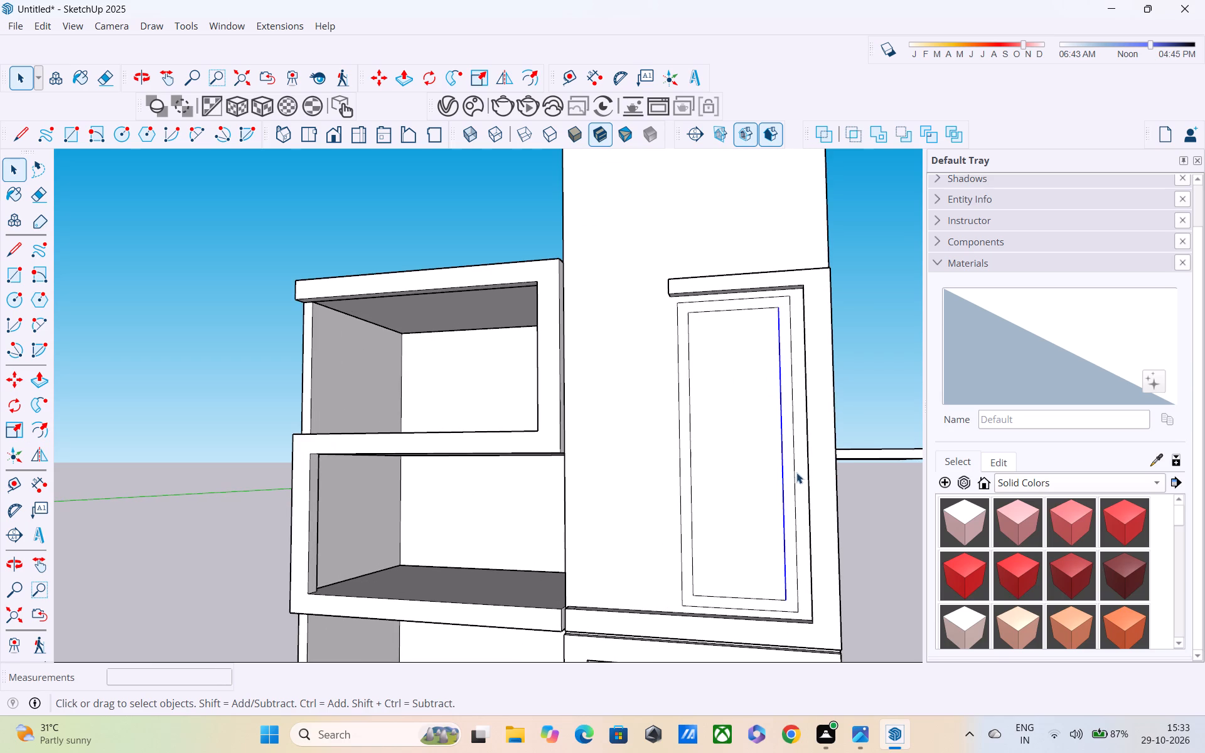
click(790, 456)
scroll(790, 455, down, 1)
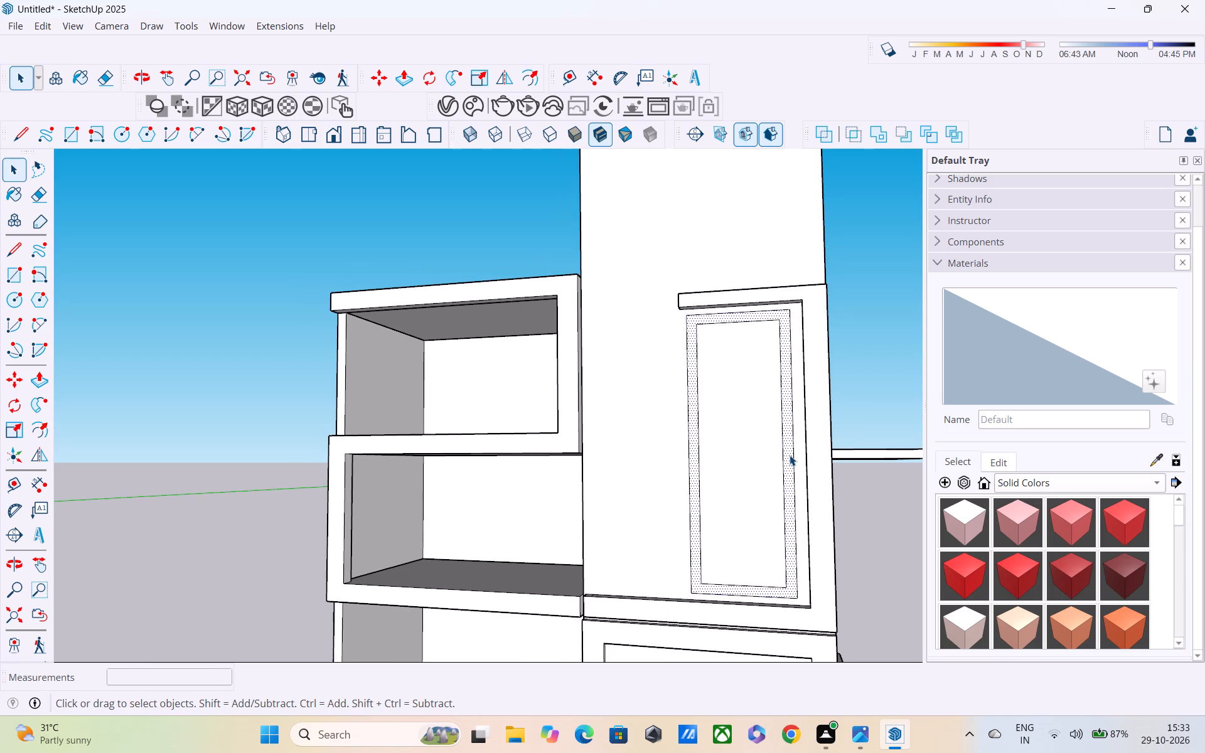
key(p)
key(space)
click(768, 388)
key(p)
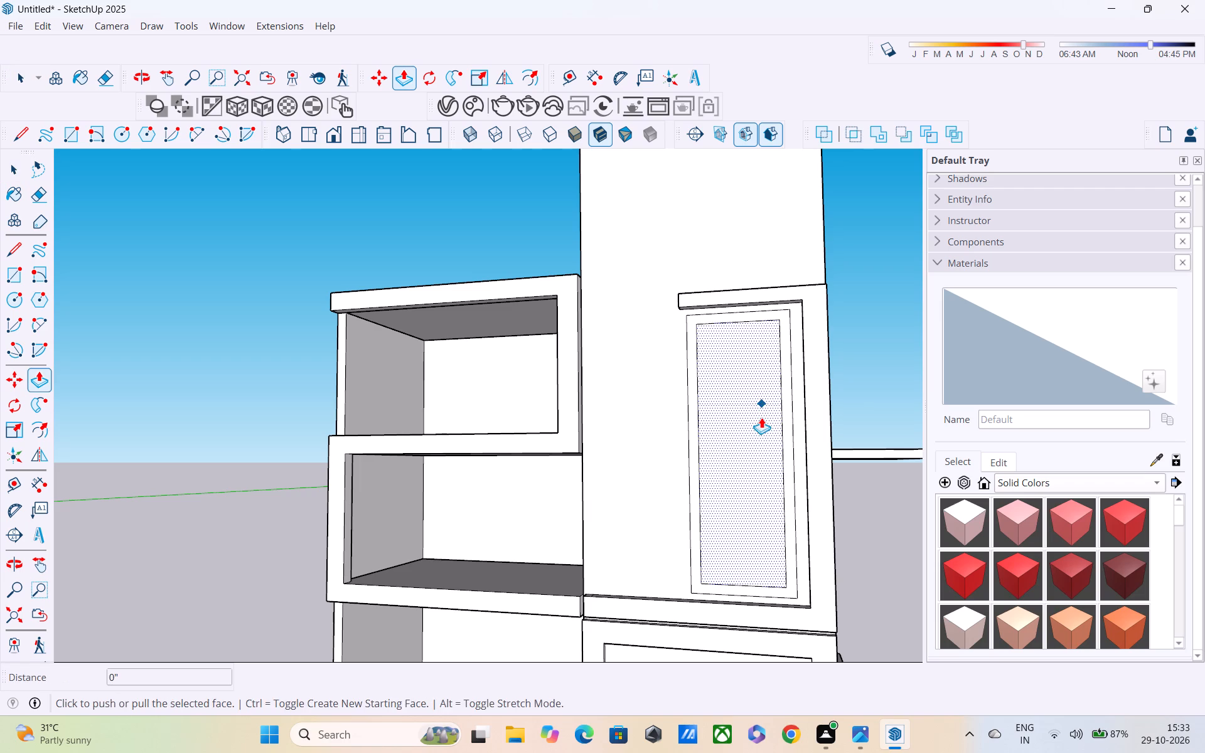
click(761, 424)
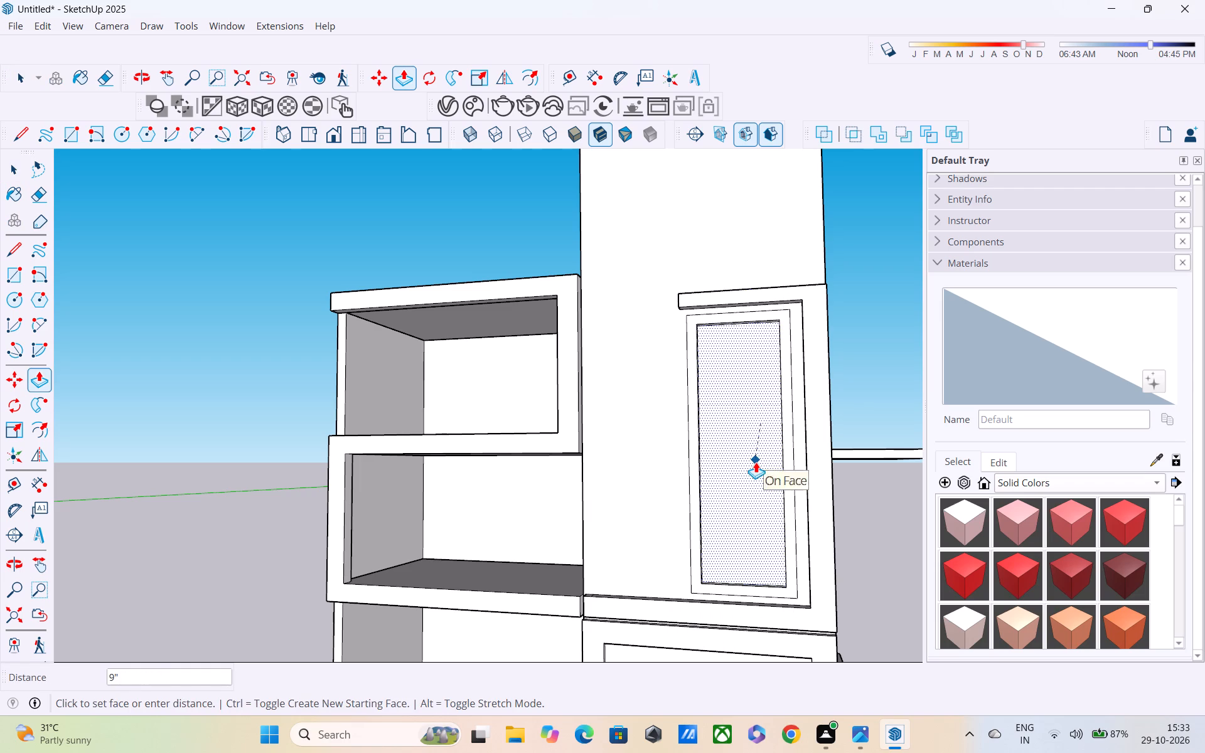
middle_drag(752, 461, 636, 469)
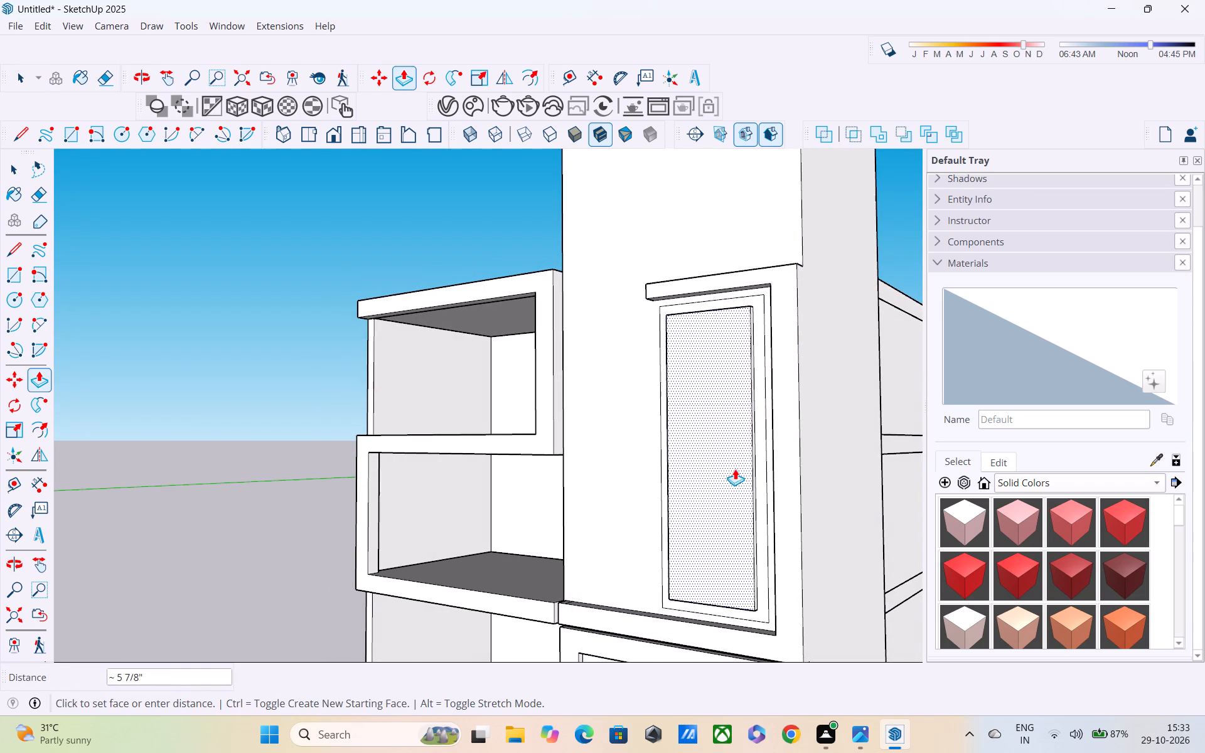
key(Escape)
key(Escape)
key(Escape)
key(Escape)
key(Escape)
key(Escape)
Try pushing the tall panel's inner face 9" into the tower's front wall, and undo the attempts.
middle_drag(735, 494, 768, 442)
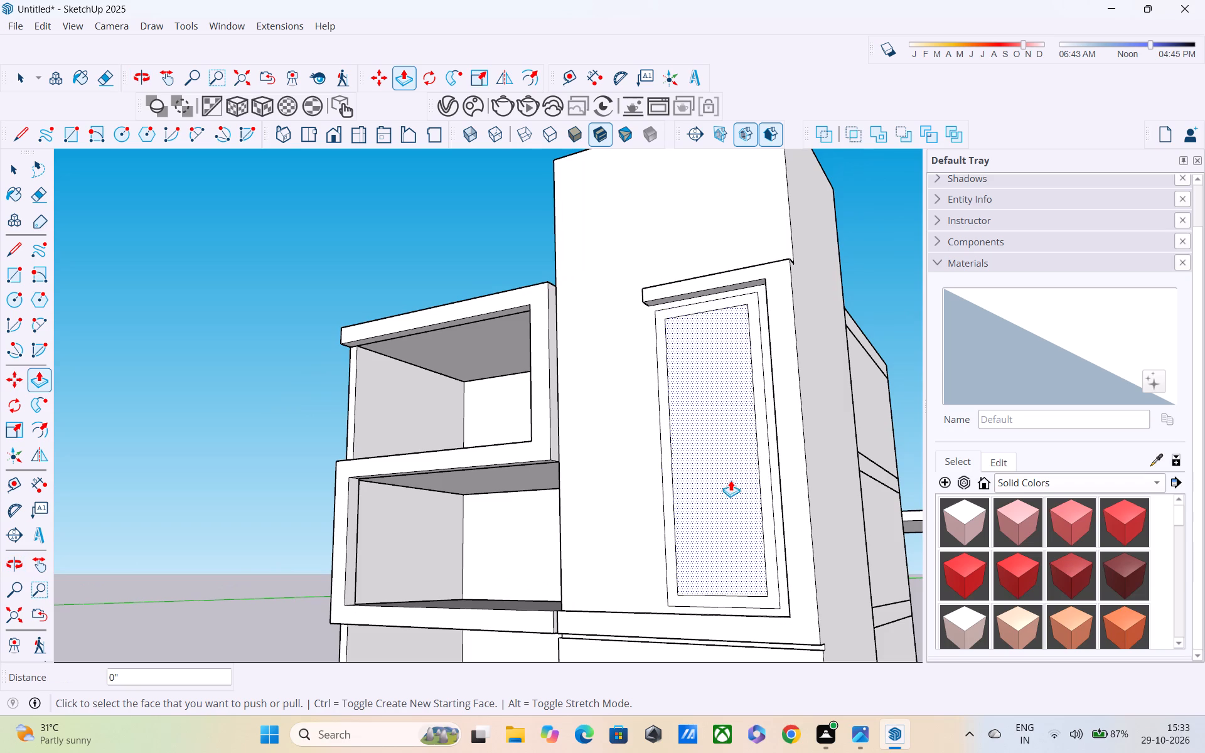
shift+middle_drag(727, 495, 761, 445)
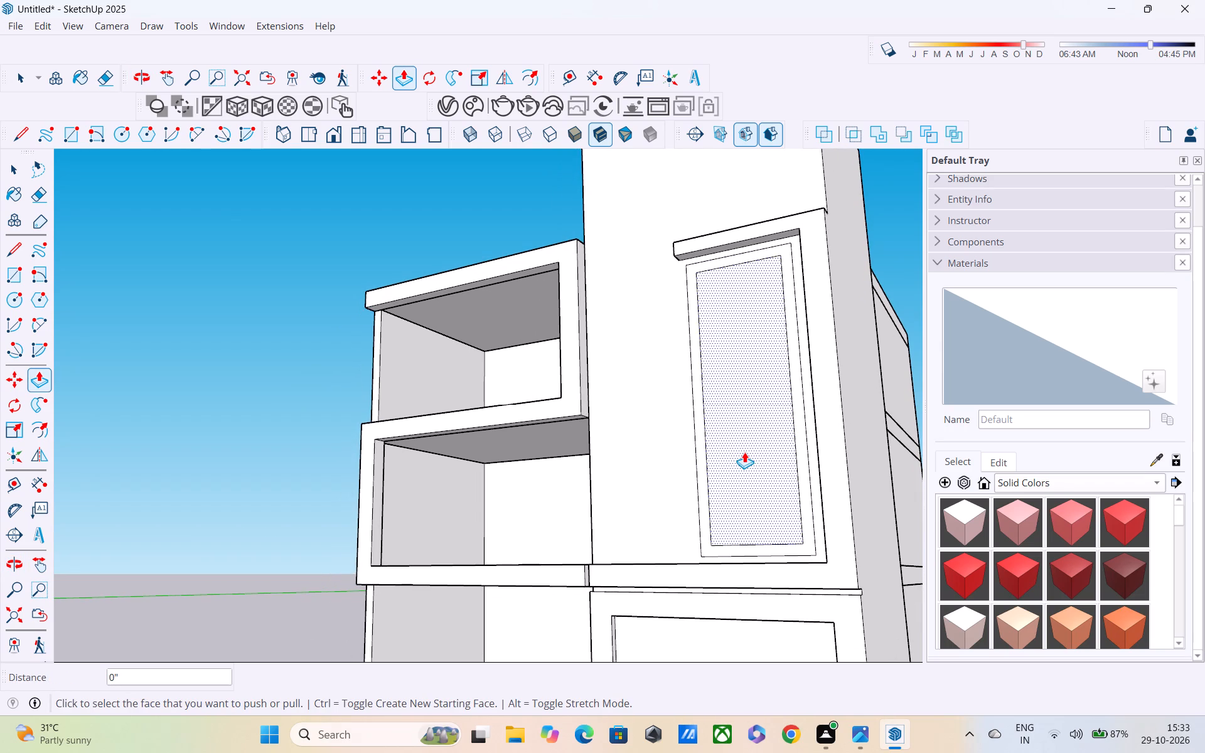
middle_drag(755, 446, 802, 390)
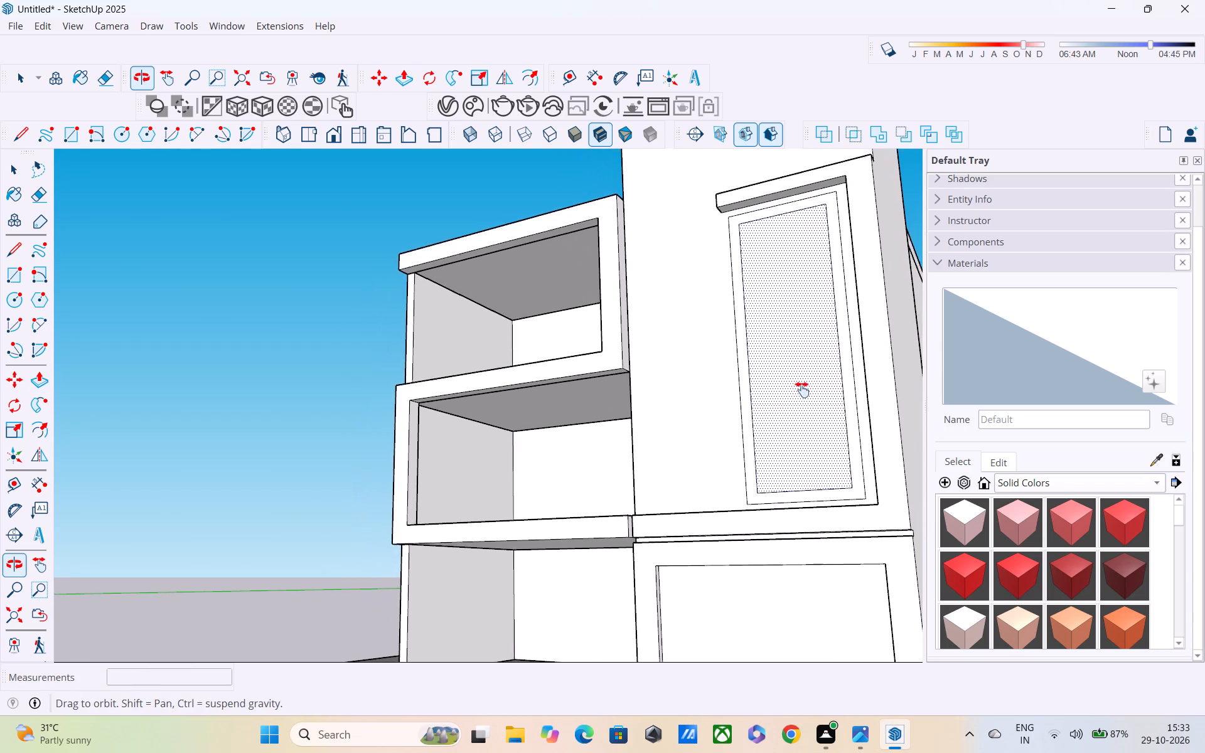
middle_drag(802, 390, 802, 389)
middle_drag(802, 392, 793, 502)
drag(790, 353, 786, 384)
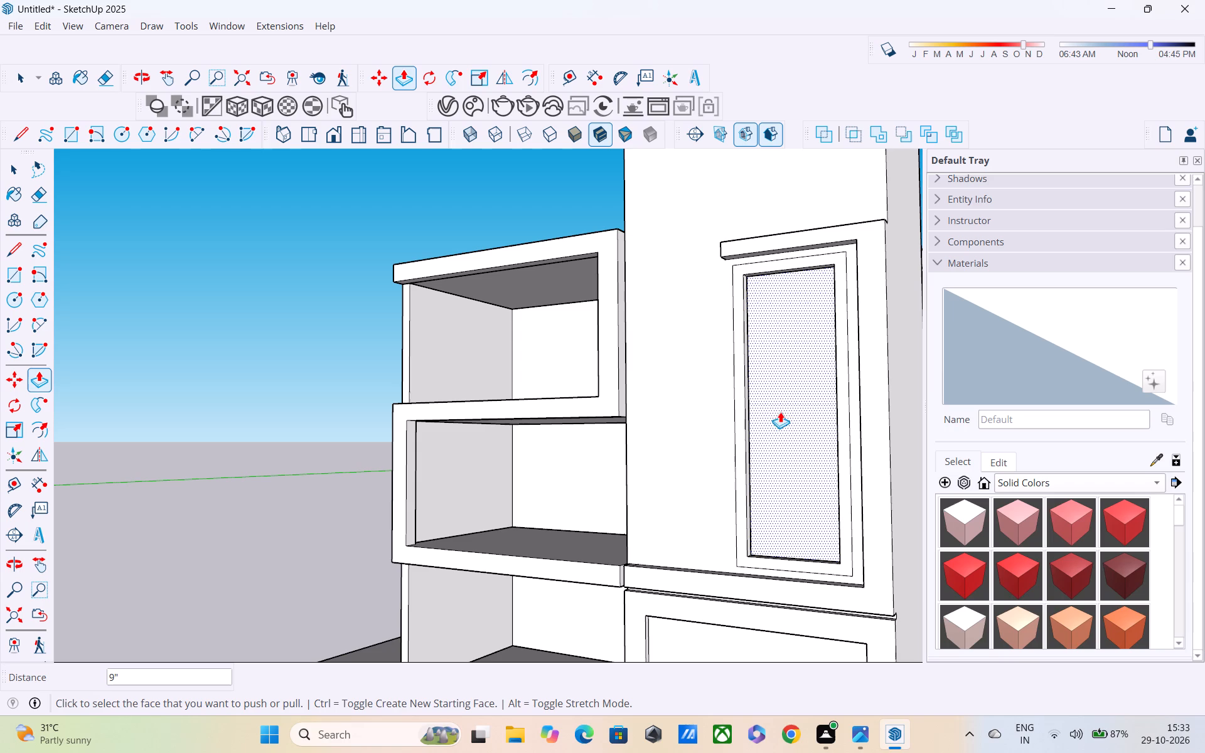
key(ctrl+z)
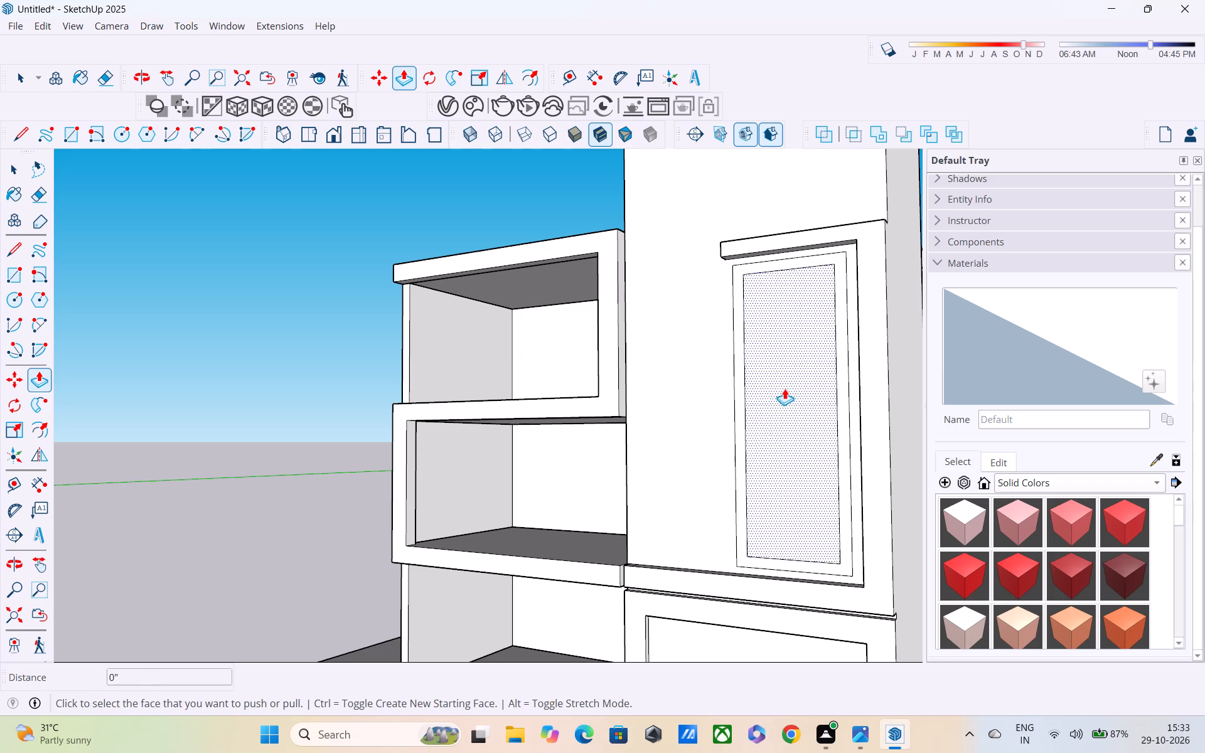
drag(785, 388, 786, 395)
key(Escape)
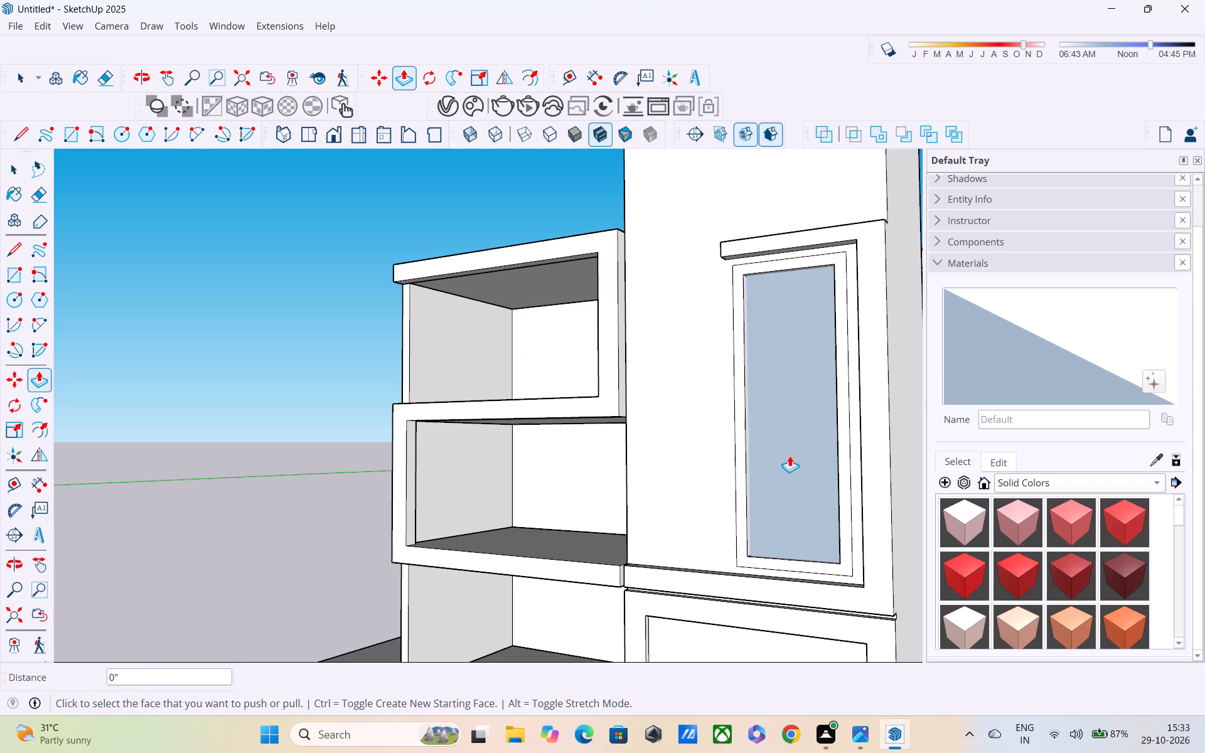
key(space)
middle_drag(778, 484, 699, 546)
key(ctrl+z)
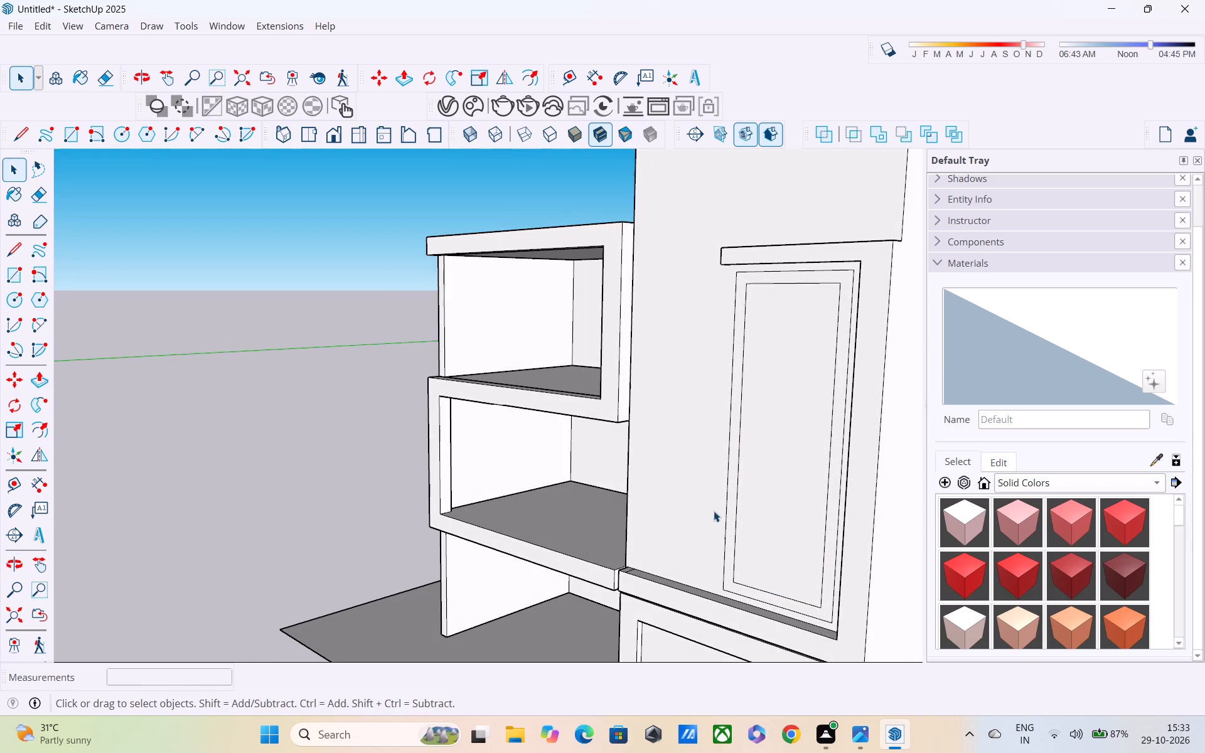
Push the tall panel's inner rectangular face 9" through the tower's front wall to cut an opening.
click(795, 417)
key(p)
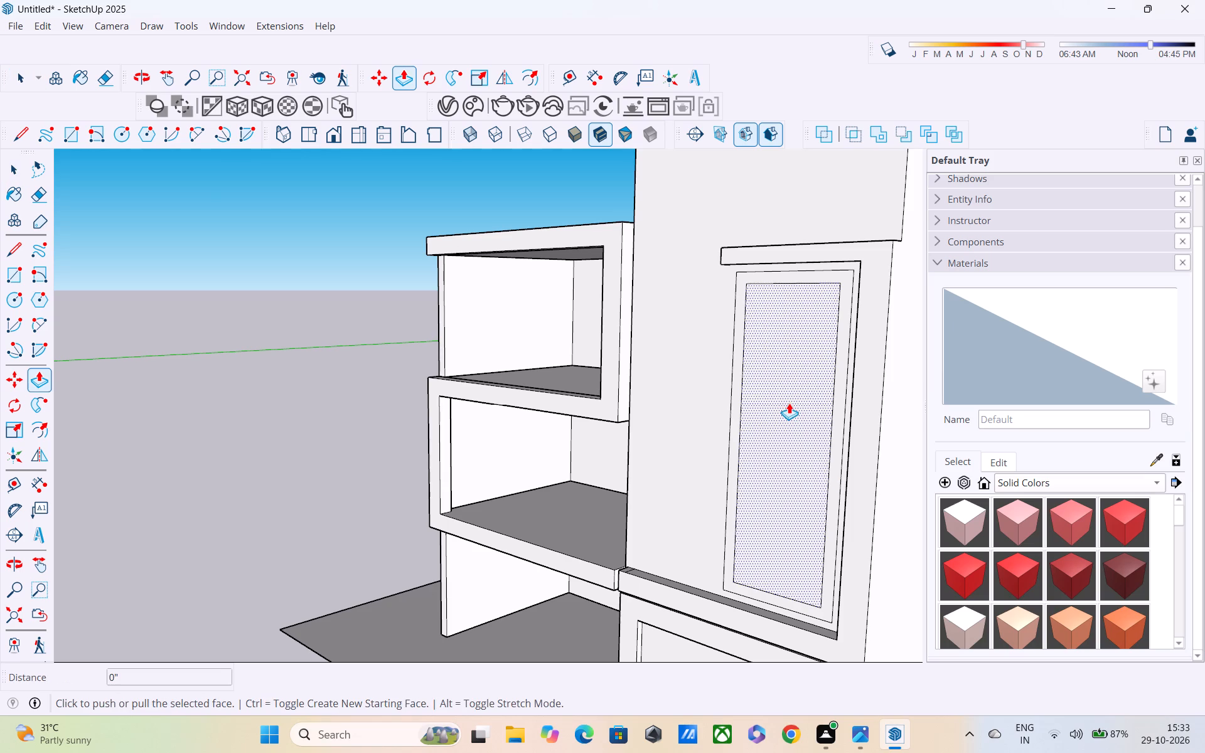
click(792, 379)
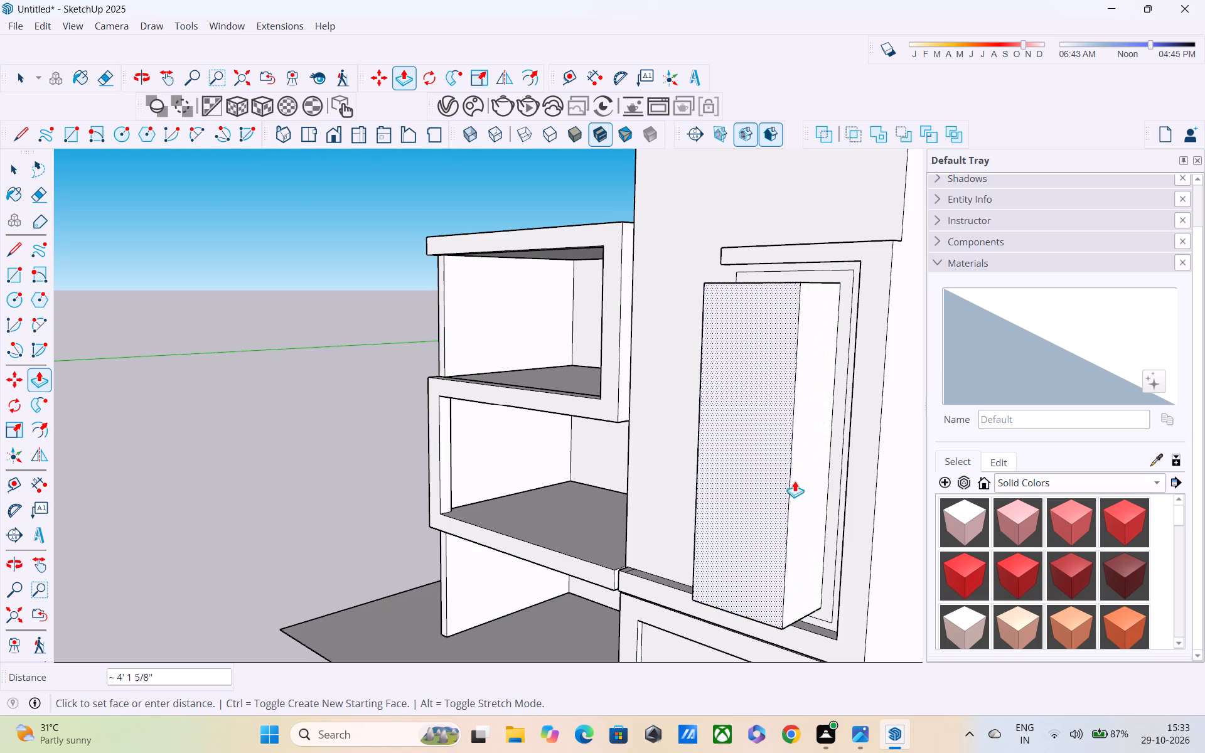
click(802, 361)
middle_drag(801, 435, 856, 326)
scroll(824, 383, down, 1)
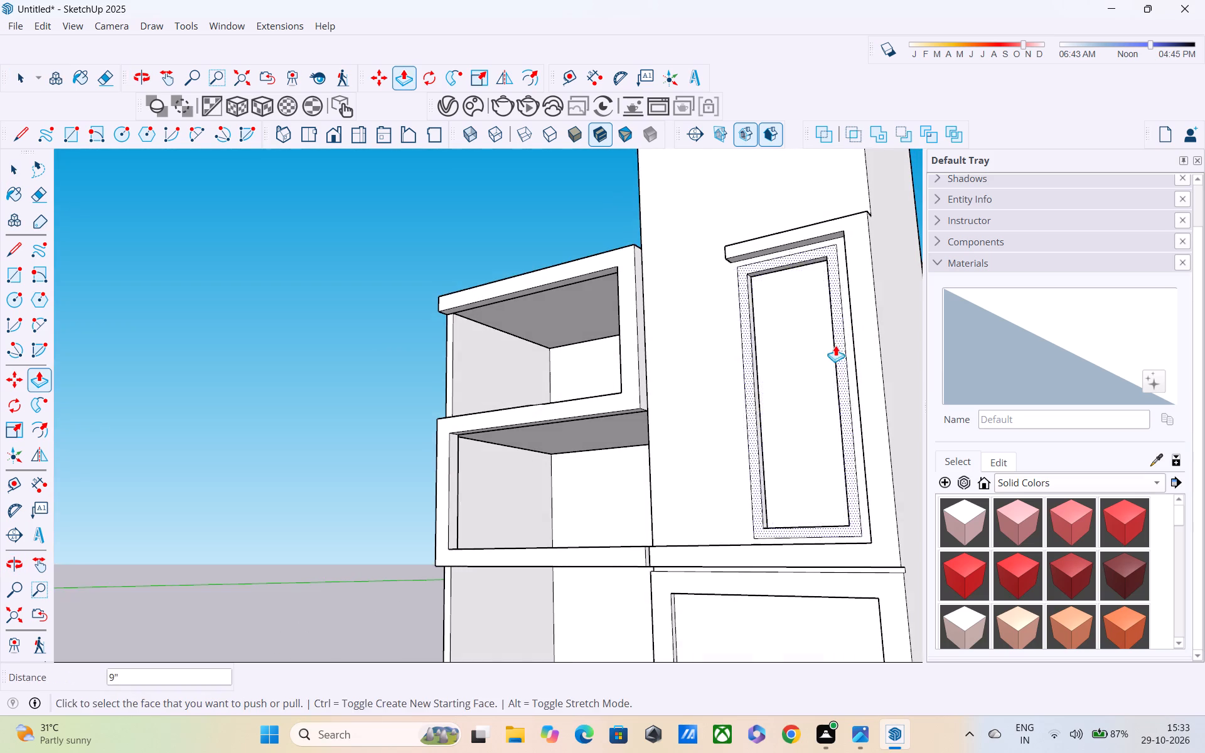
scroll(781, 359, down, 1)
middle_drag(774, 370, 804, 382)
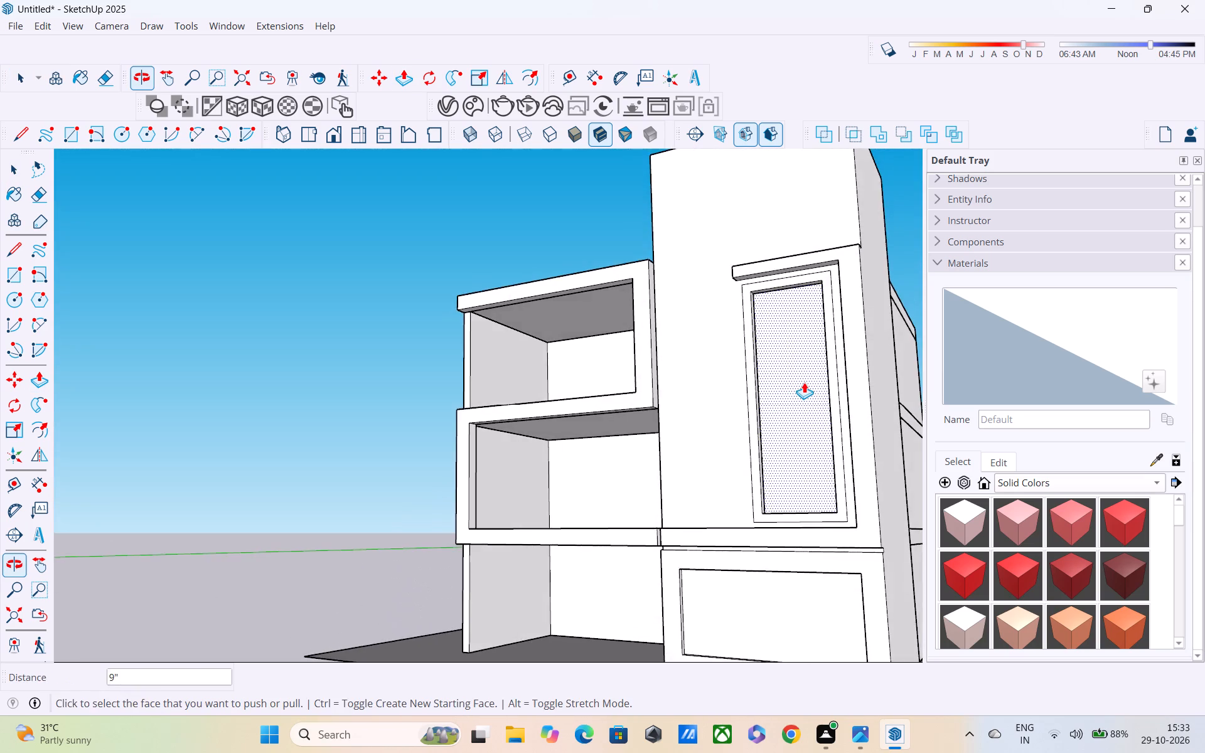
scroll(804, 382, down, 4)
key(Escape)
scroll(805, 382, up, 1)
scroll(795, 385, down, 4)
key(space)
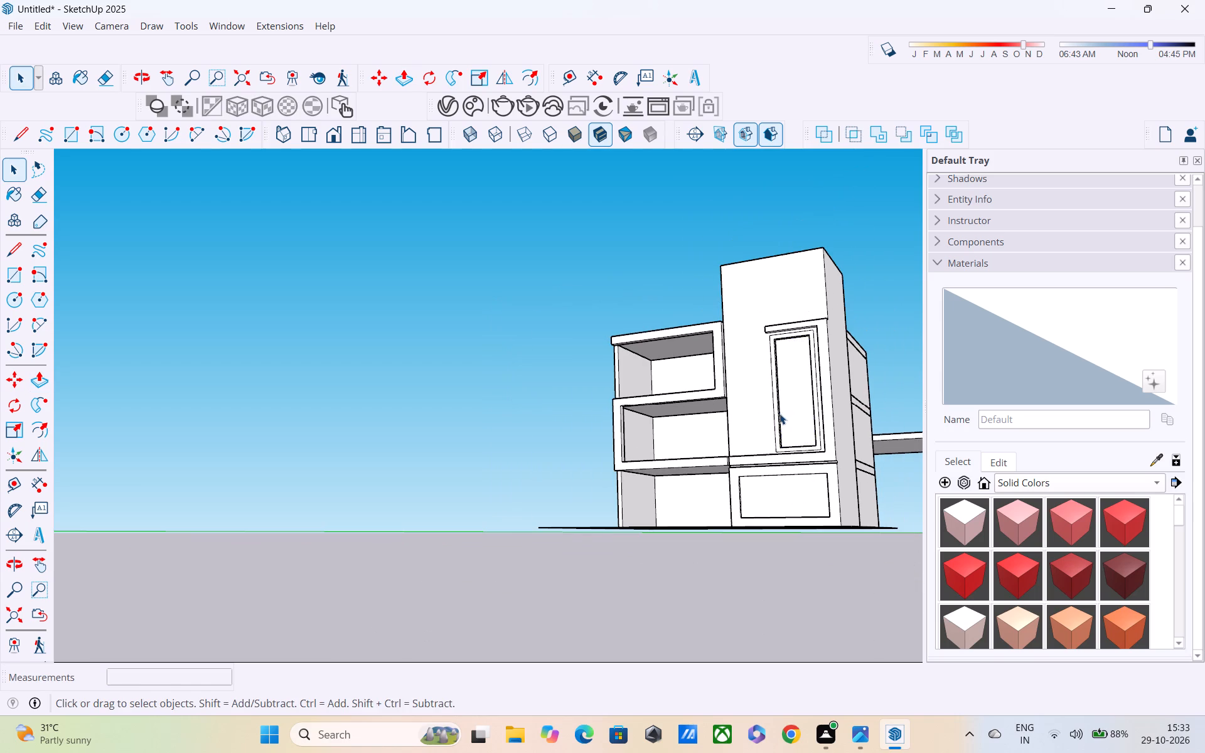
Examine the building from several angles, checking the tall opening cut in the tower's front.
middle_drag(778, 412, 824, 500)
scroll(766, 329, up, 4)
middle_drag(763, 329, 678, 461)
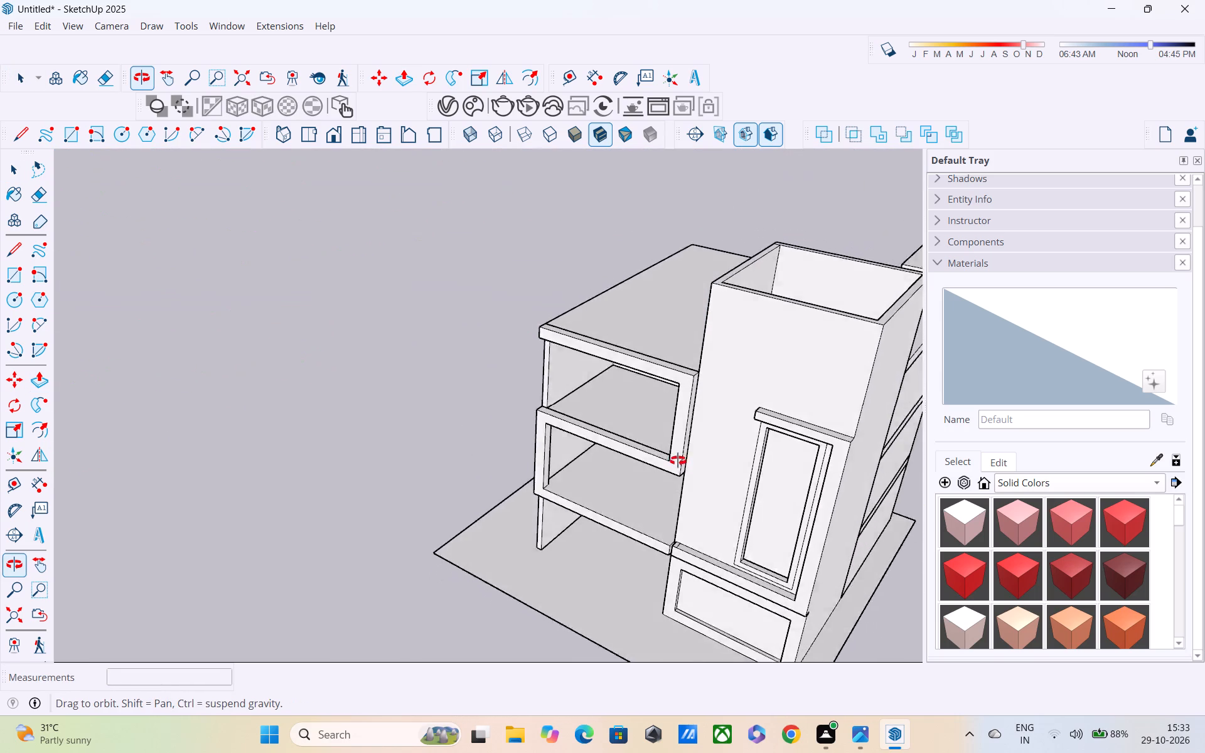
middle_drag(678, 461, 639, 443)
scroll(631, 432, down, 4)
shift+middle_drag(631, 443, 596, 346)
middle_drag(613, 374, 699, 357)
scroll(700, 355, up, 1)
scroll(703, 344, down, 1)
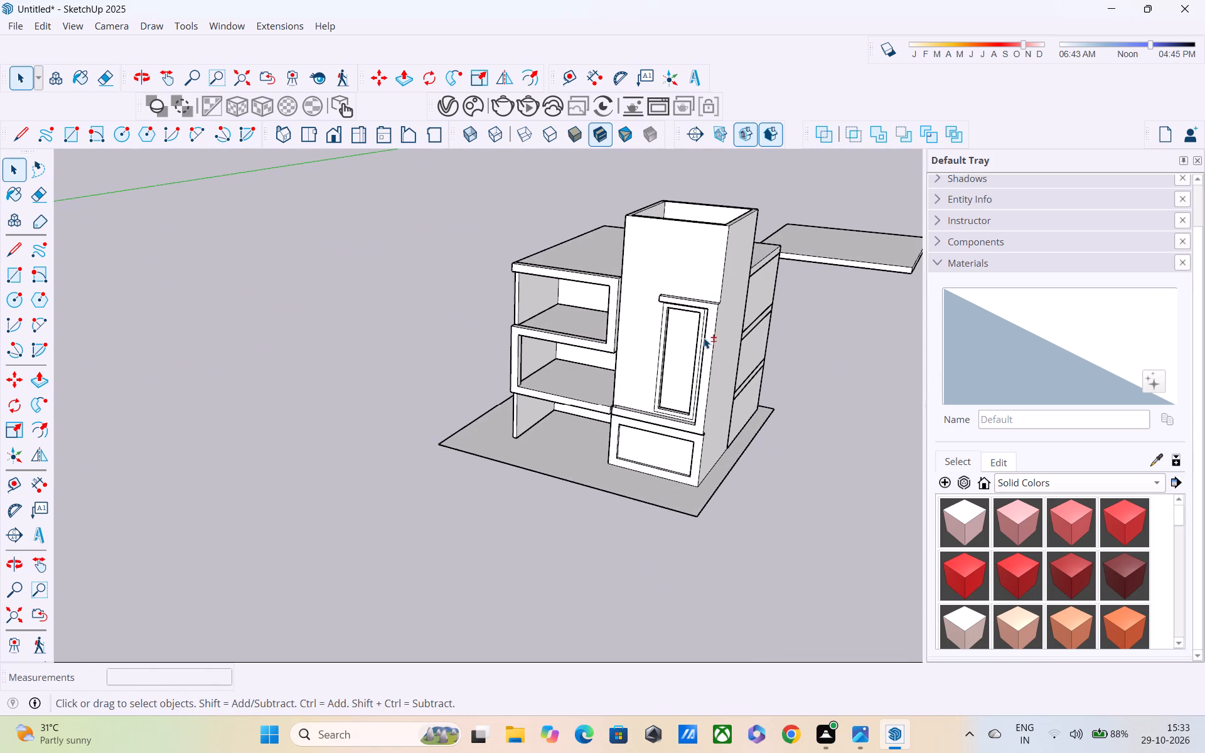
shift+middle_drag(707, 338, 809, 405)
middle_drag(779, 371, 853, 339)
scroll(818, 333, up, 2)
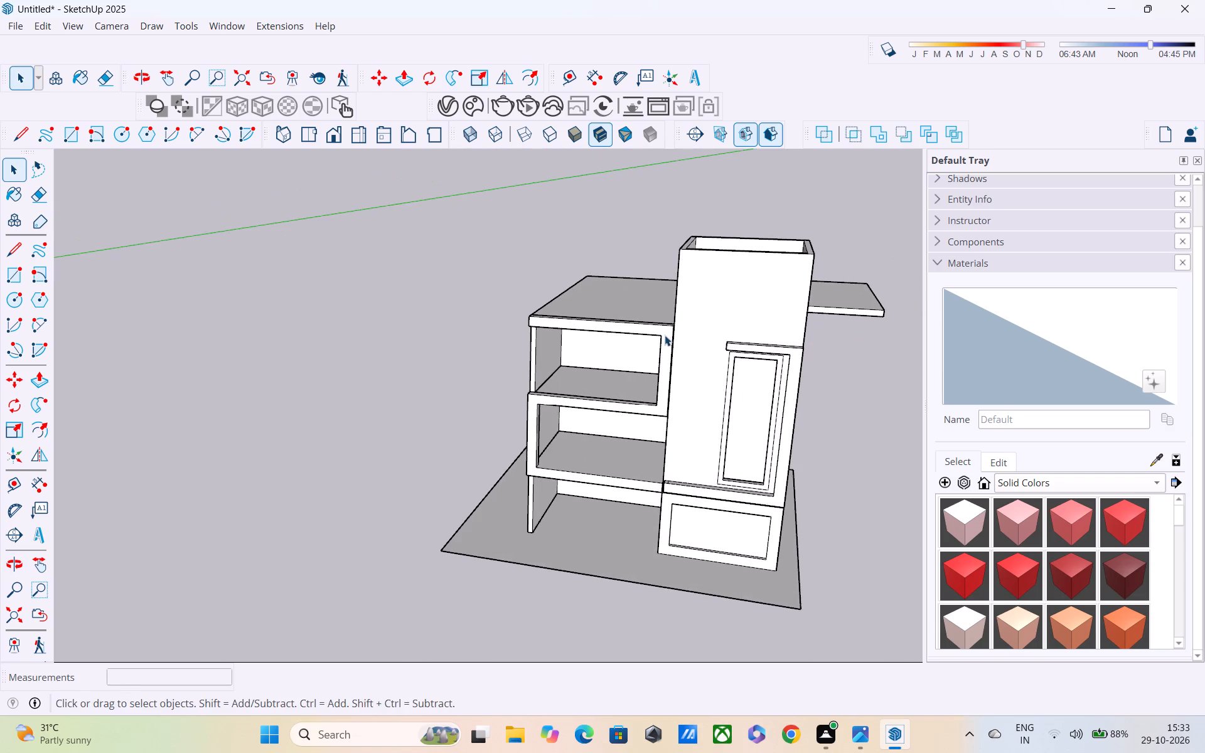
middle_drag(710, 379, 770, 430)
shift+middle_drag(764, 429, 790, 479)
shift+scroll(790, 478, down, 1)
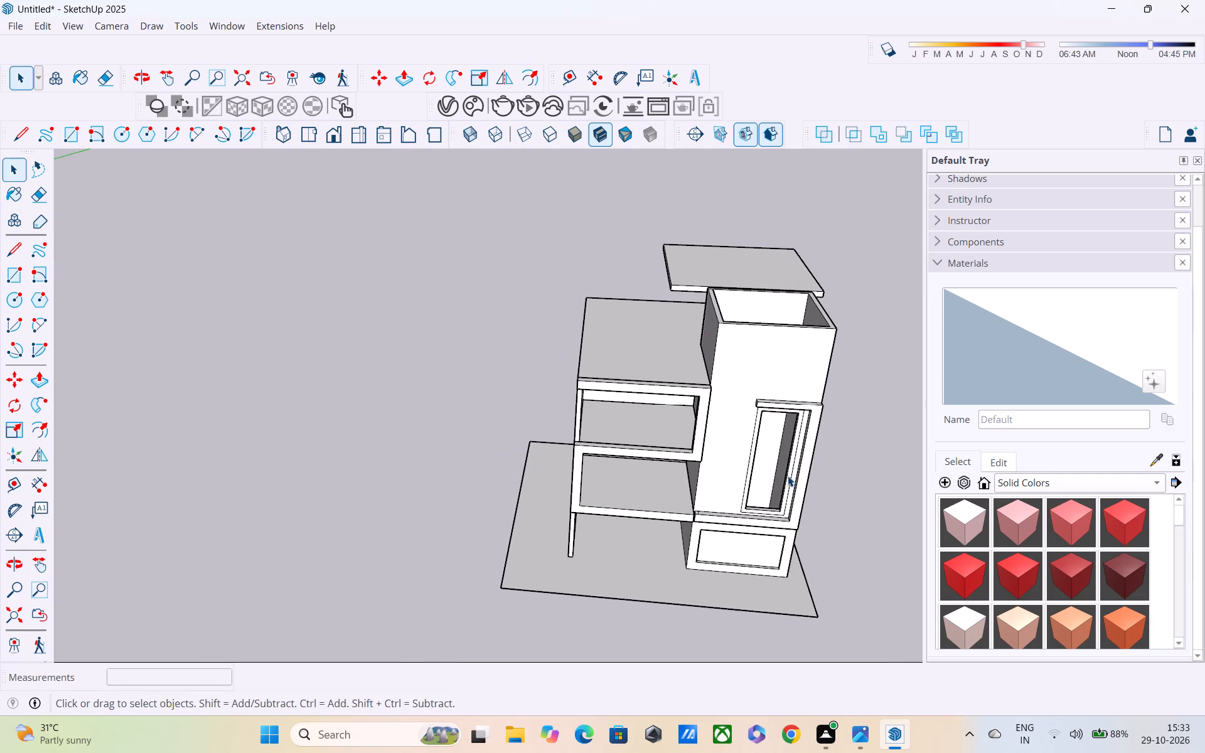
shift+middle_drag(975, 491, 980, 507)
shift+scroll(980, 507, up, 1)
scroll(970, 496, down, 2)
Draw a vertical line of about 11' 10" from the upper corner of the L-shaped frame's free end to the tower's front top edge.
key(l)
scroll(960, 446, up, 1)
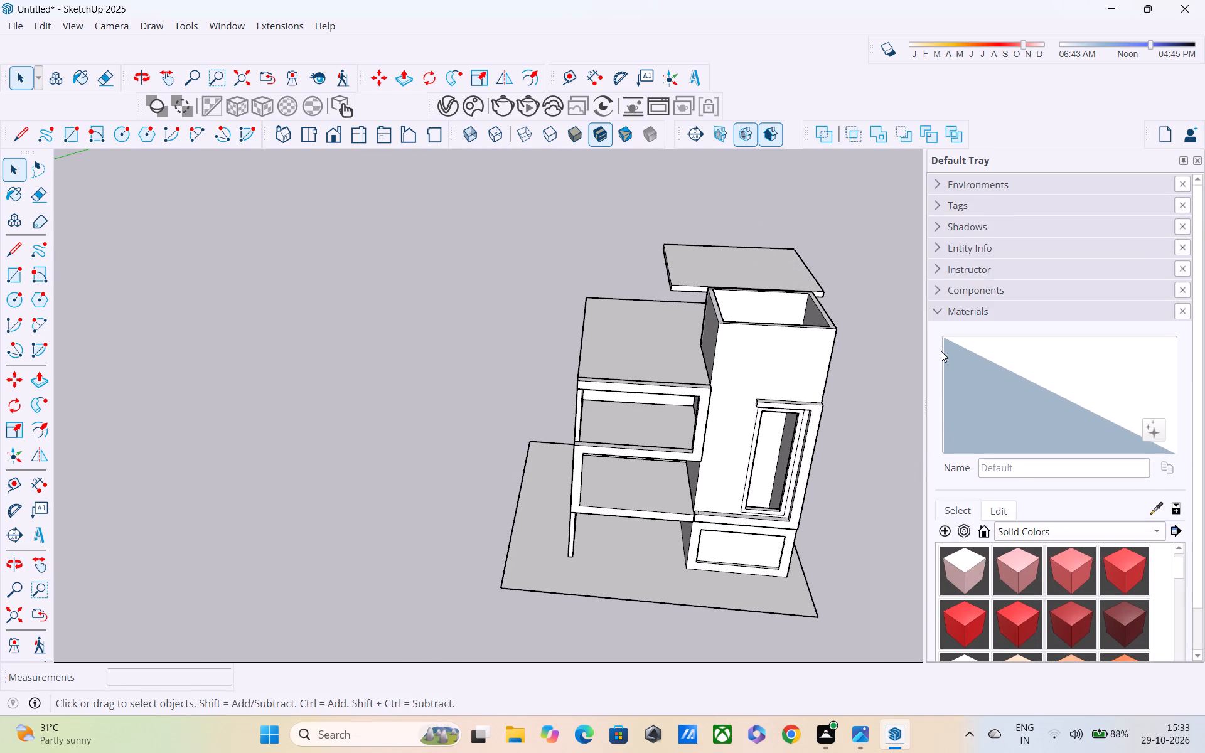
scroll(769, 371, up, 1)
key(l)
scroll(763, 349, up, 2)
middle_drag(761, 343, 760, 299)
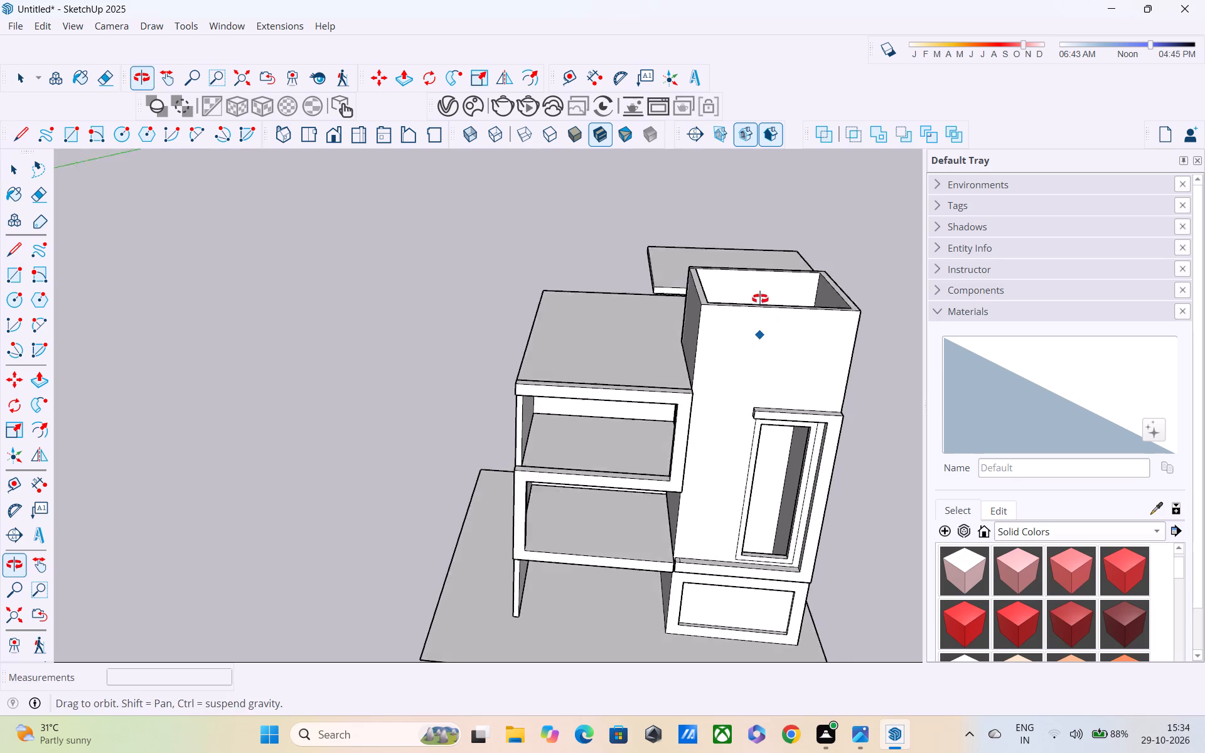
middle_drag(760, 299, 760, 269)
scroll(757, 310, up, 3)
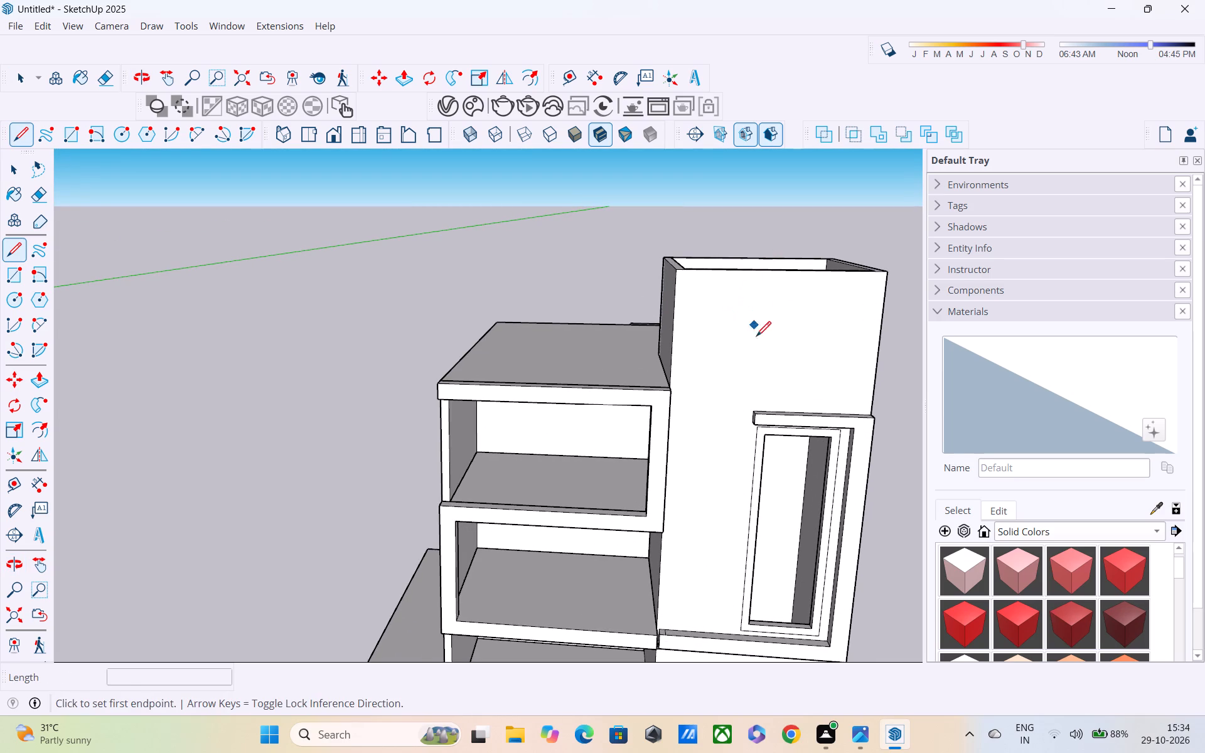
click(752, 414)
middle_drag(767, 280, 857, 475)
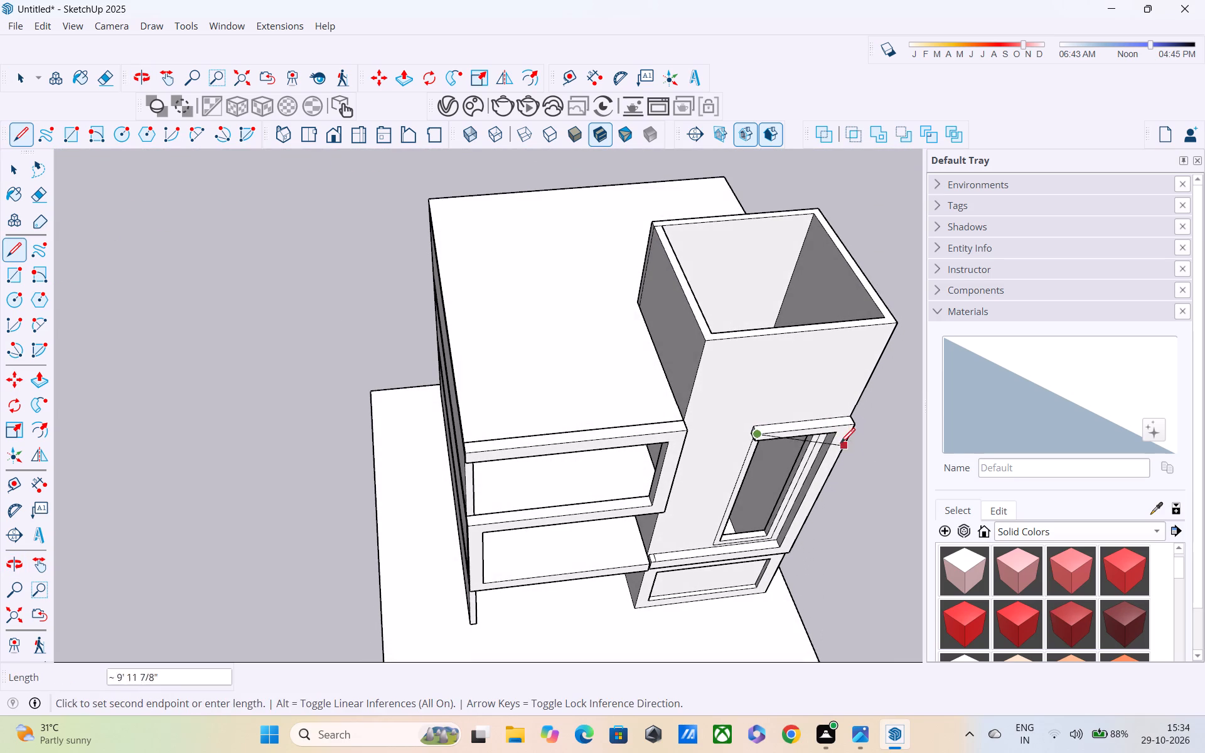
key(Escape)
scroll(751, 429, up, 3)
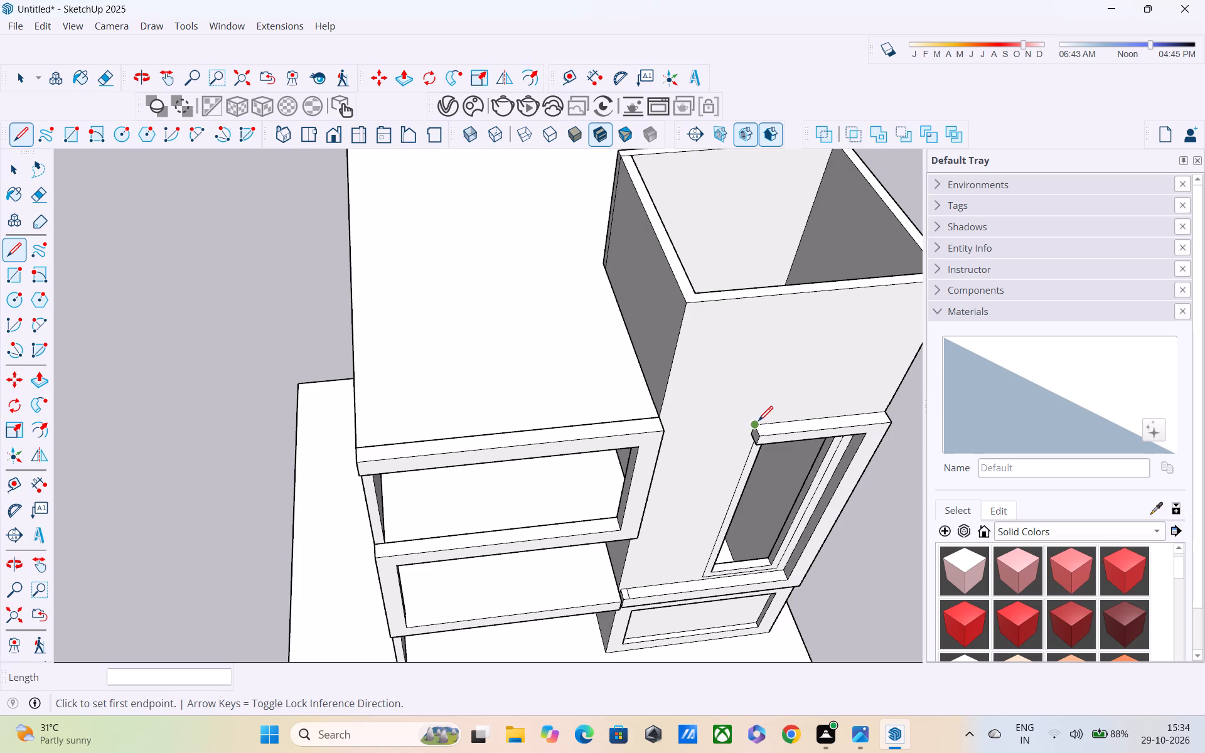
click(758, 423)
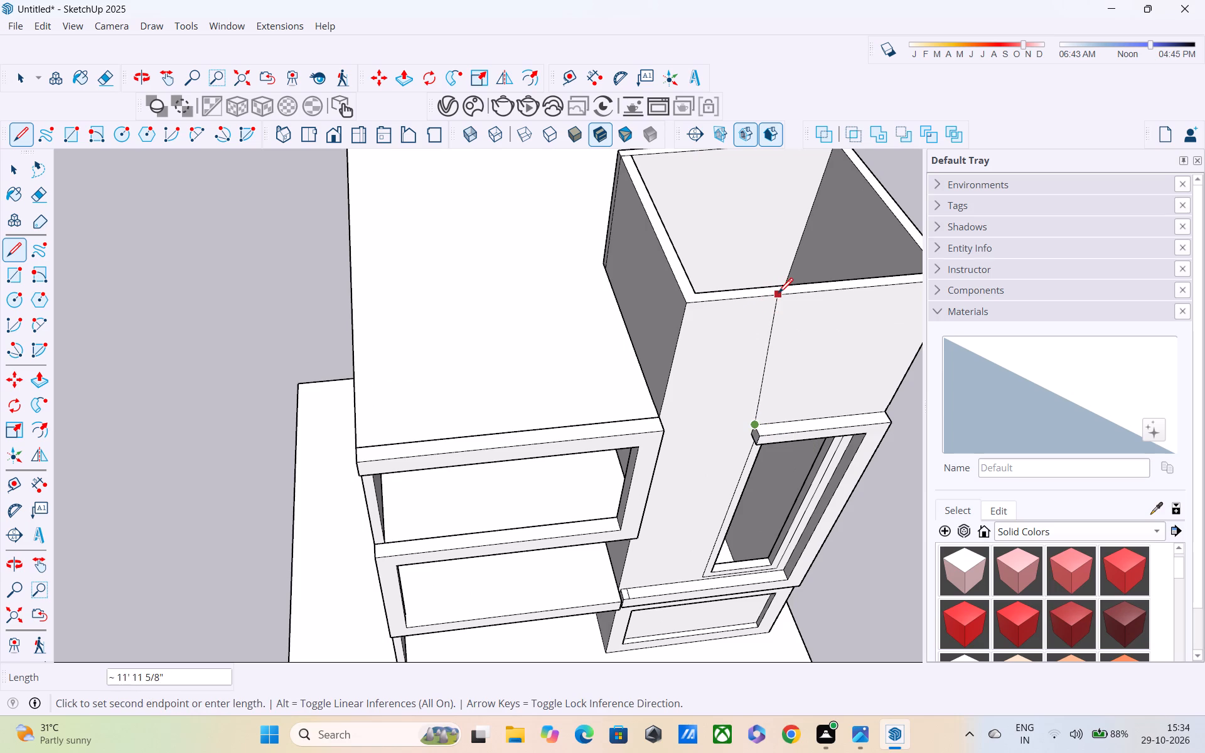
click(798, 294)
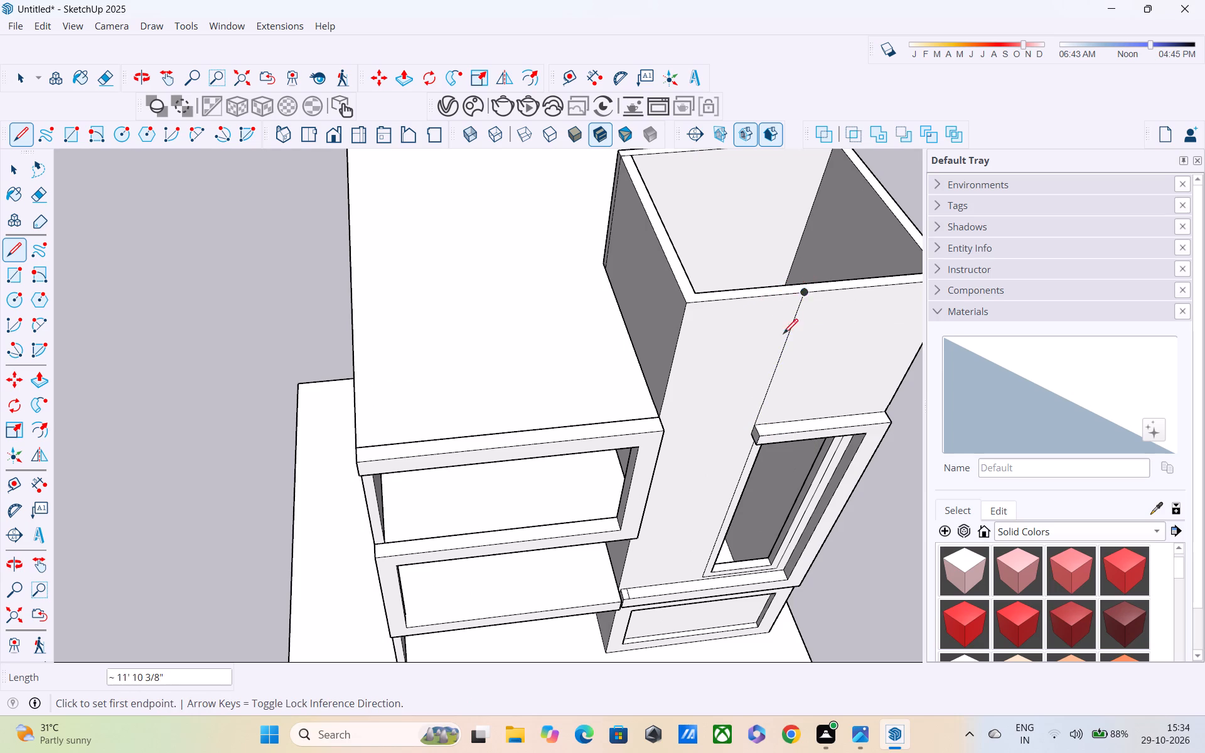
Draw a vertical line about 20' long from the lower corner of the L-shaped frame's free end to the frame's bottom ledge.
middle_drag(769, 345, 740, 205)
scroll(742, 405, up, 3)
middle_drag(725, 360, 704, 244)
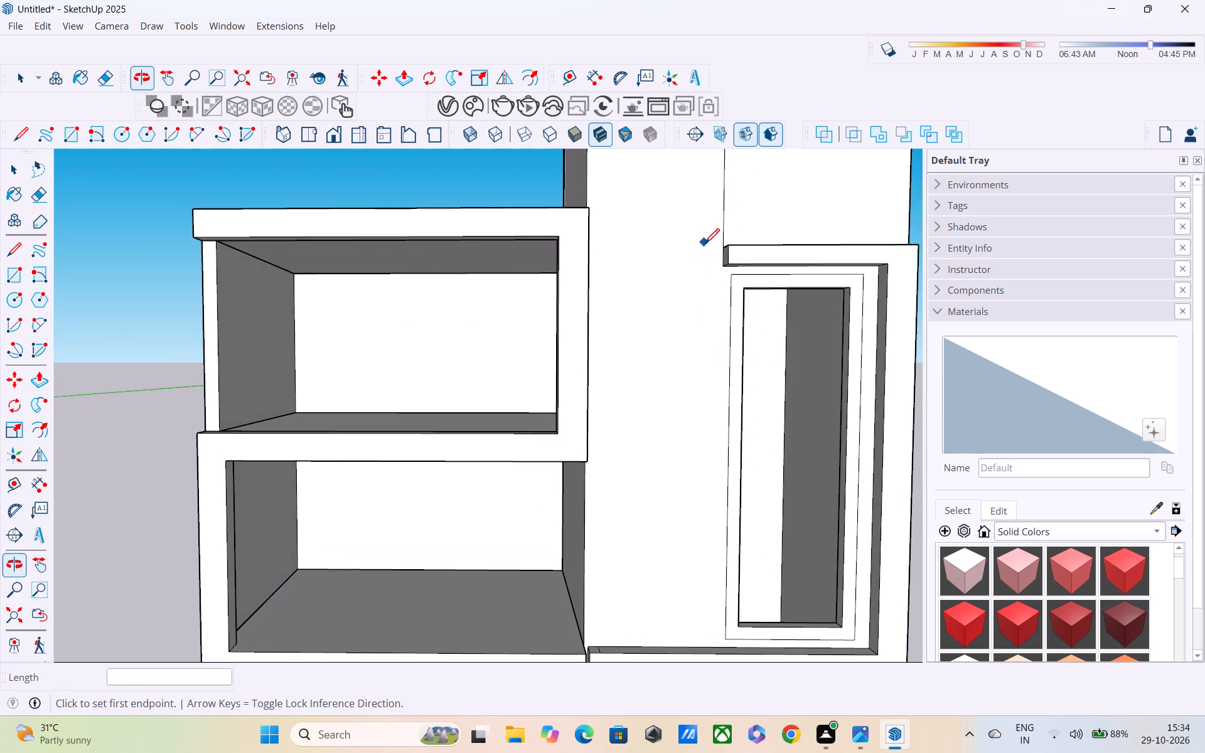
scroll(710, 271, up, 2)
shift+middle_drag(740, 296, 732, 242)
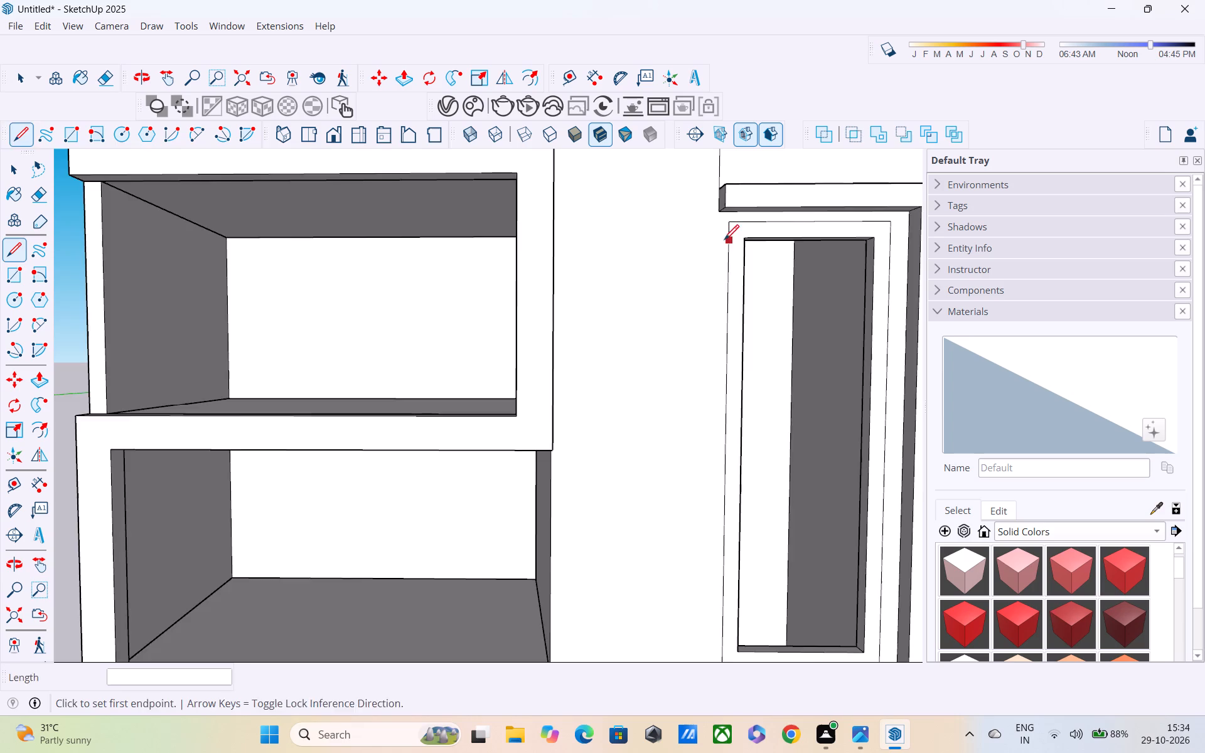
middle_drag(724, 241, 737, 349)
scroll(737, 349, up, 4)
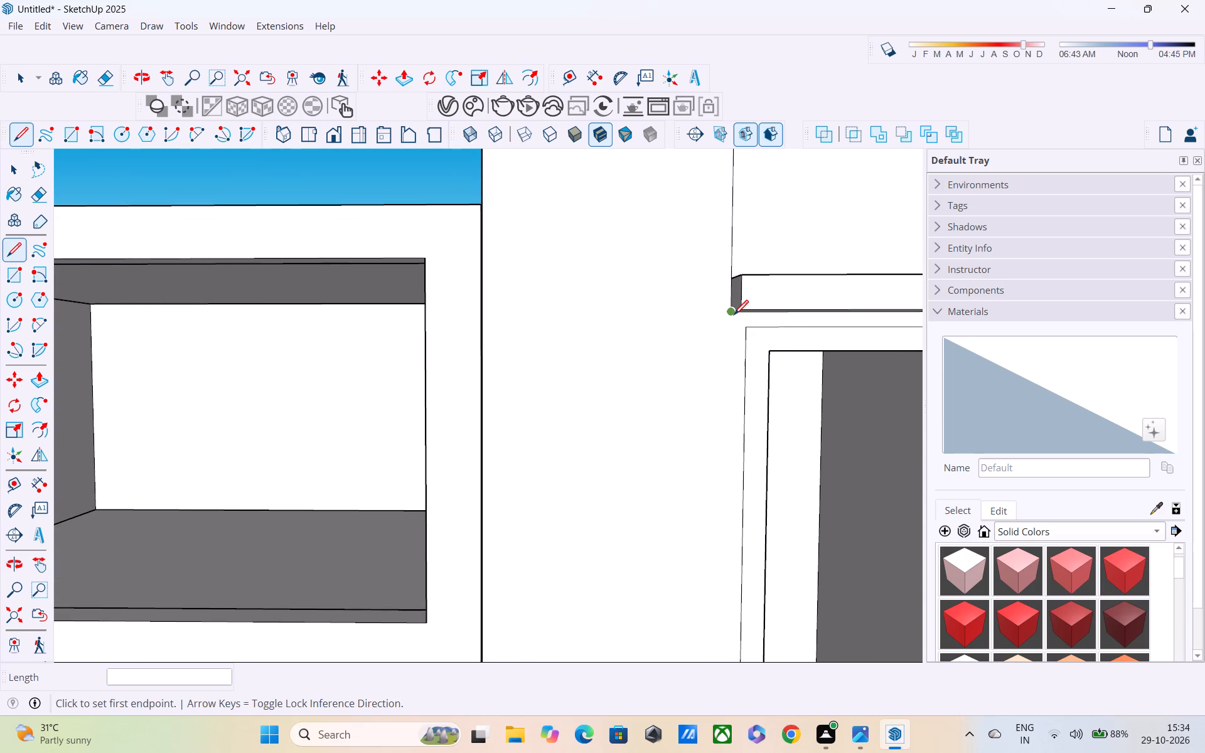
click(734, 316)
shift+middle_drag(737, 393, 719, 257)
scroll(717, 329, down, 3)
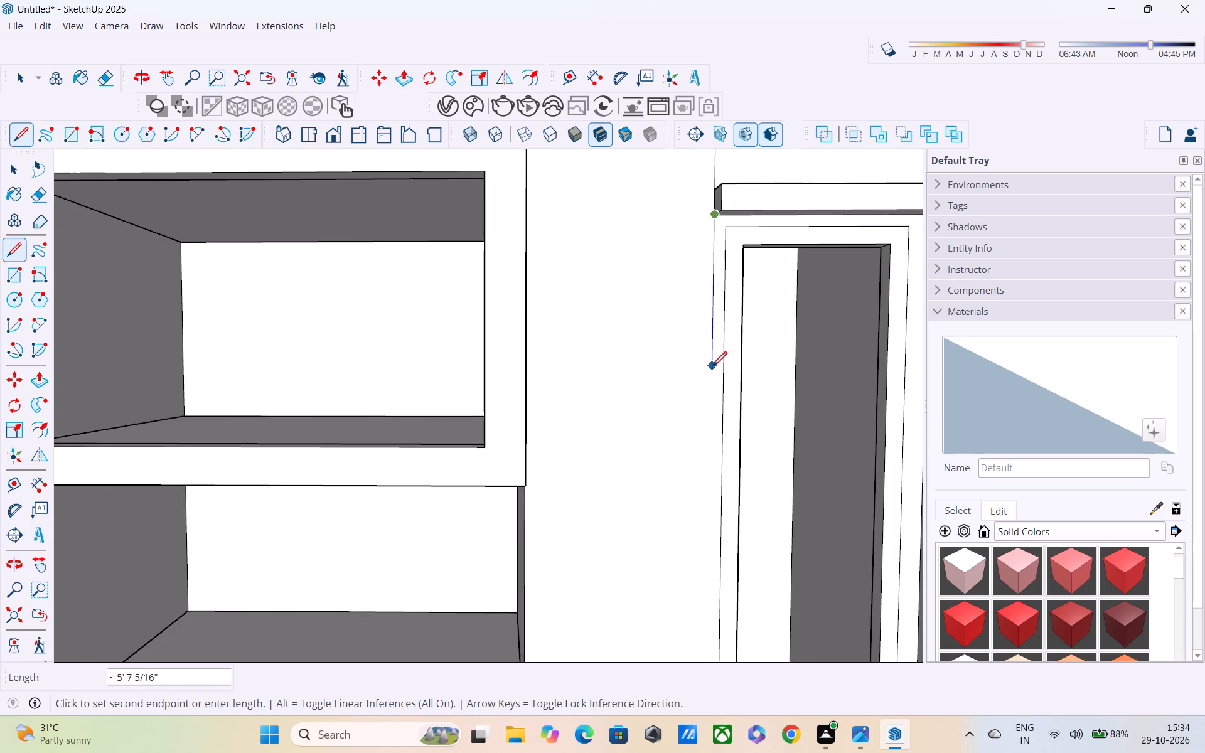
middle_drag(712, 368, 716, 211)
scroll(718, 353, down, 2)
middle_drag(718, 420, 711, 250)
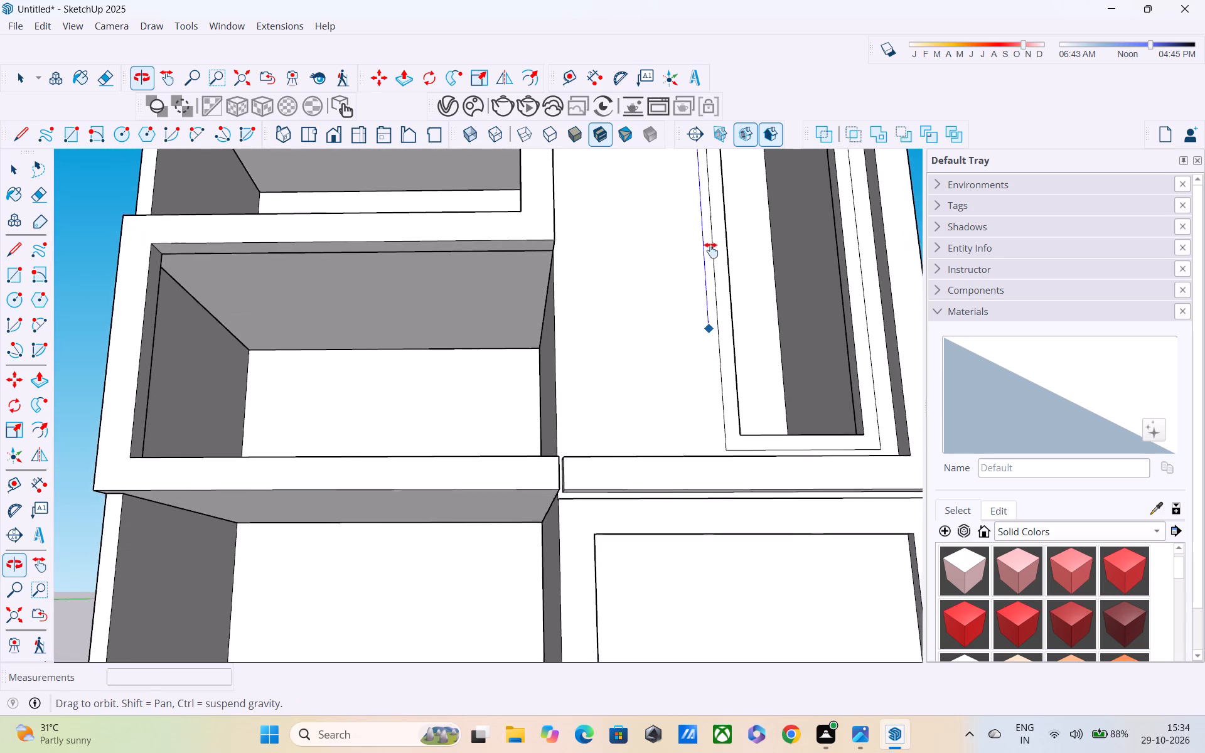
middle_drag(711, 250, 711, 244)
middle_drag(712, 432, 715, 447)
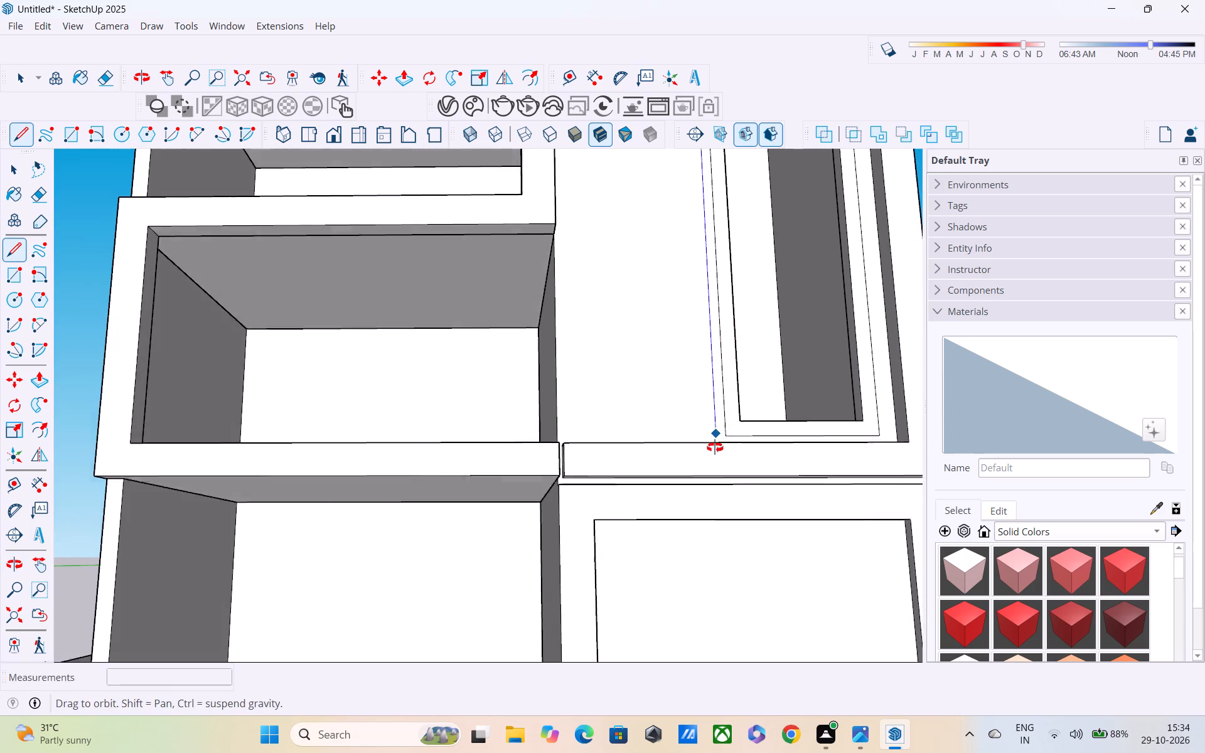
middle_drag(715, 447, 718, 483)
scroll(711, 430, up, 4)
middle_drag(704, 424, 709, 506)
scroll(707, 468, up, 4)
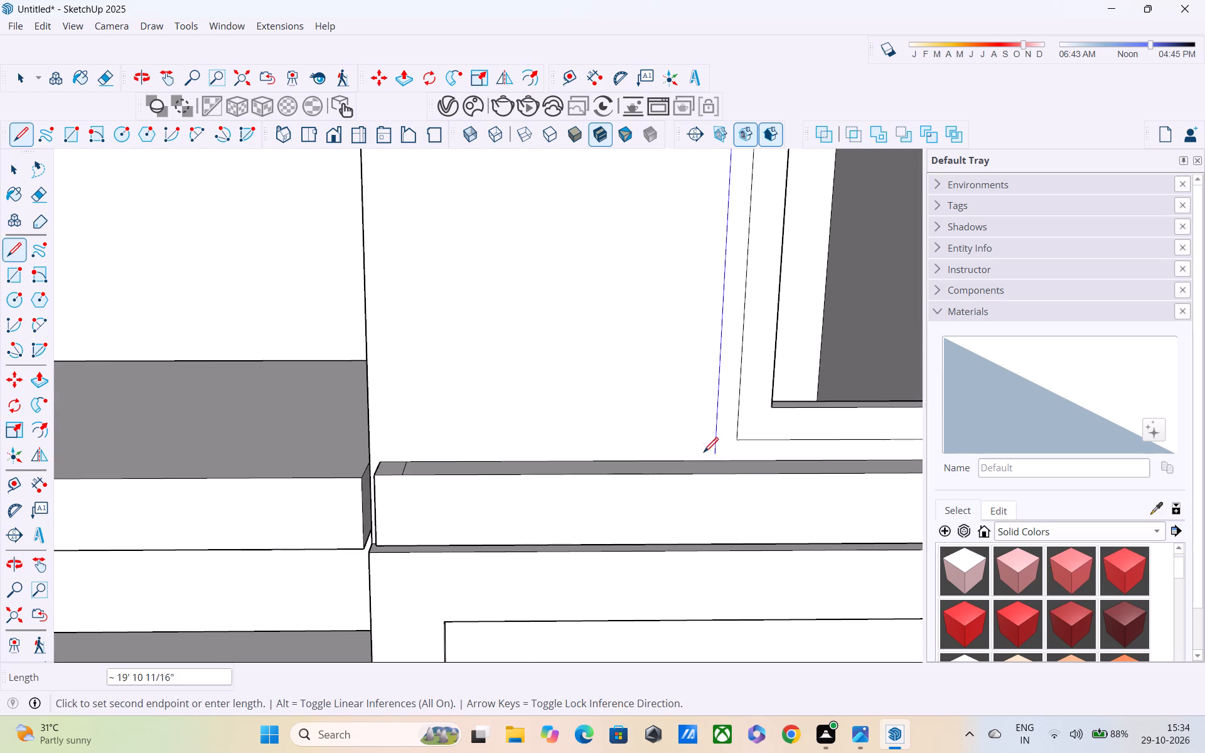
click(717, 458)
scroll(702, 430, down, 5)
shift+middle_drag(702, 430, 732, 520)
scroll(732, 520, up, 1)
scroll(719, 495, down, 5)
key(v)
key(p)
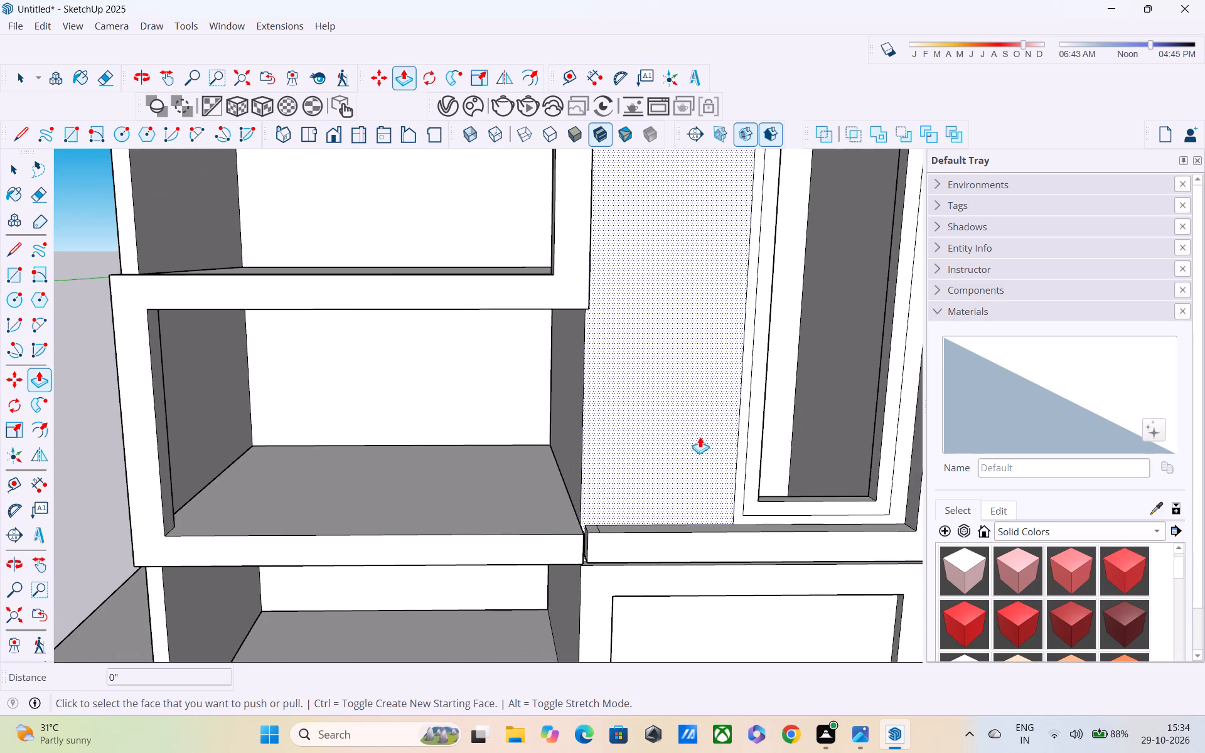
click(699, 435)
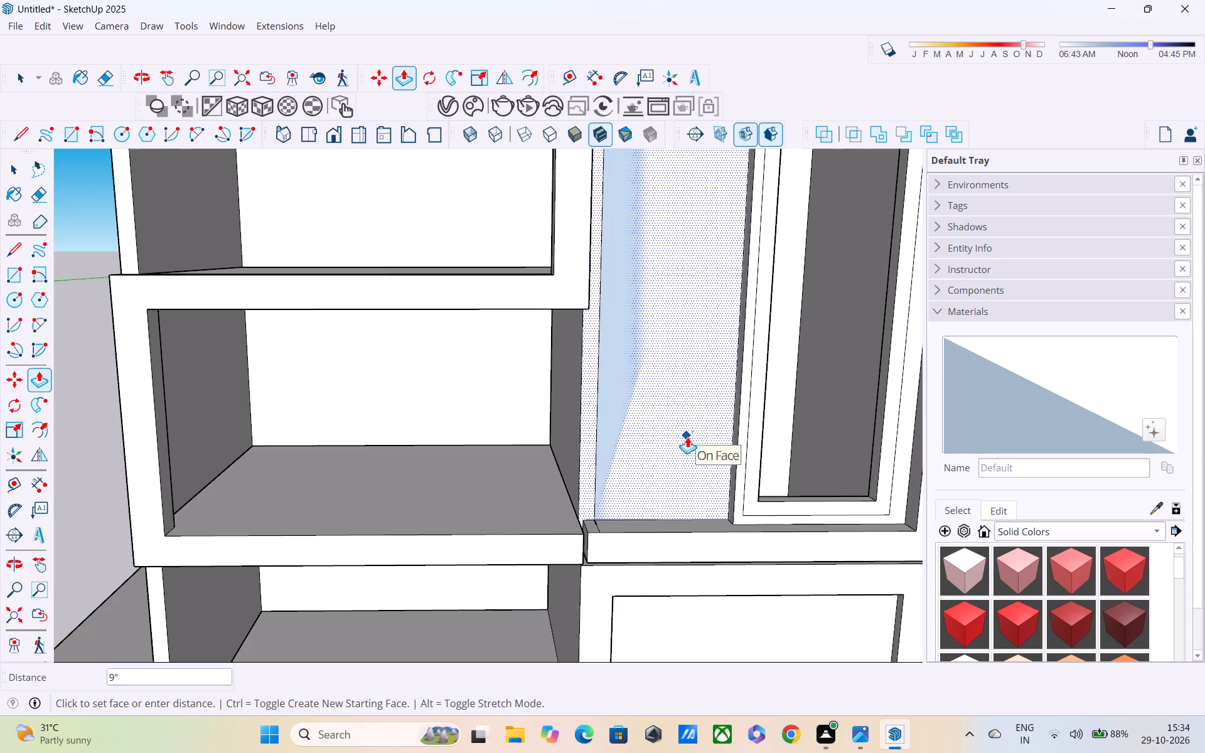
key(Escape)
Examine the tower's front wall, the tall opening and the dividing line beside the L-shaped frame from several angles.
middle_drag(674, 486, 852, 461)
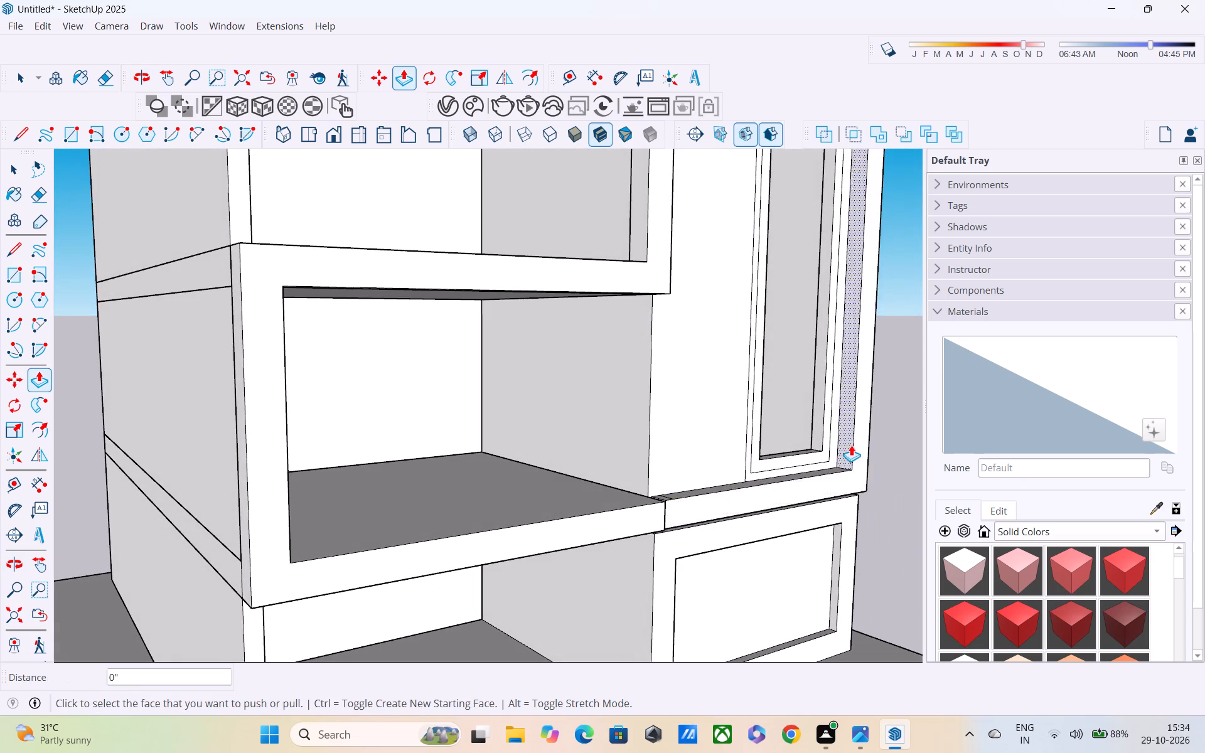
scroll(851, 445, down, 3)
middle_drag(851, 445, 703, 471)
scroll(703, 471, up, 3)
scroll(705, 422, down, 4)
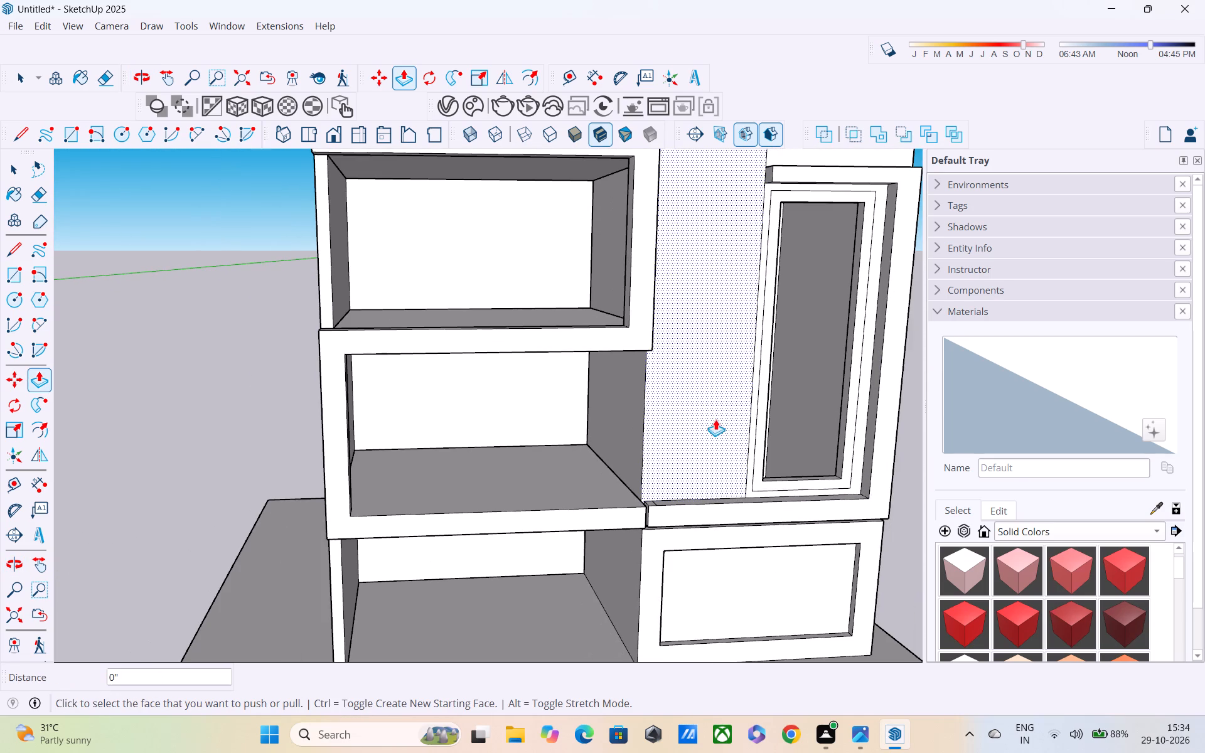
scroll(757, 392, up, 6)
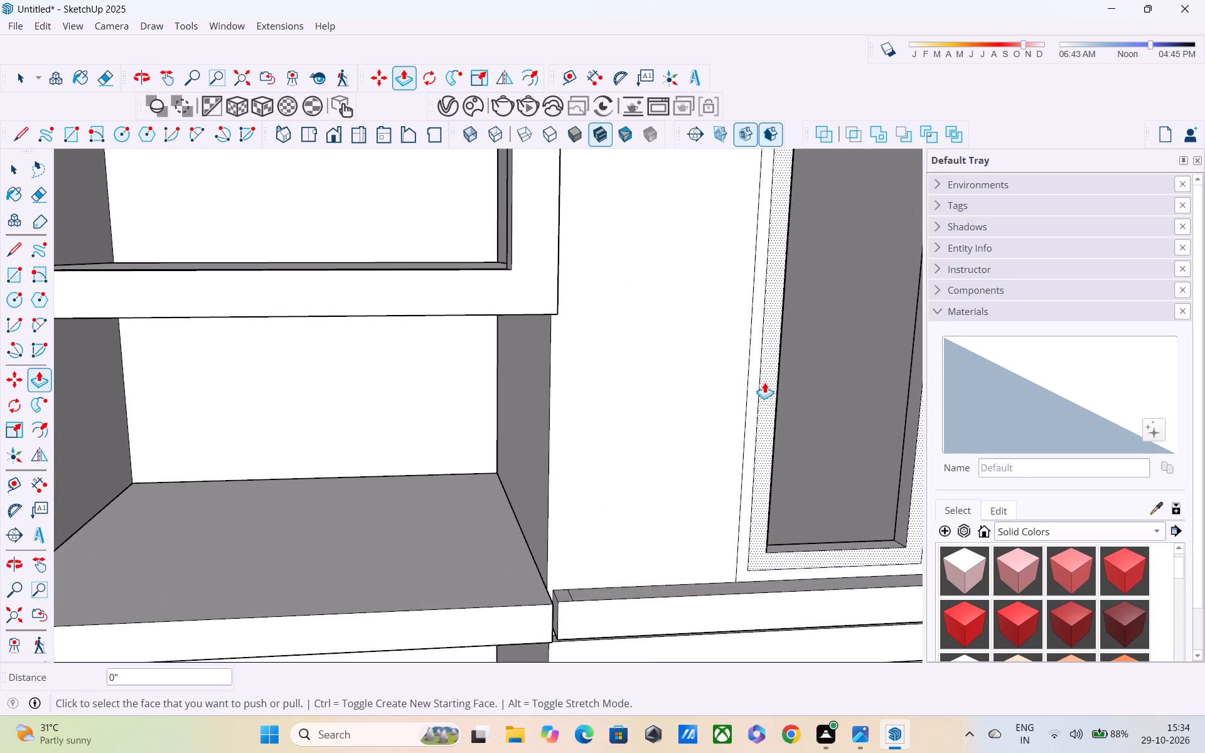
scroll(765, 382, down, 2)
middle_drag(748, 419, 648, 468)
scroll(645, 441, up, 1)
scroll(645, 436, down, 5)
scroll(692, 226, up, 1)
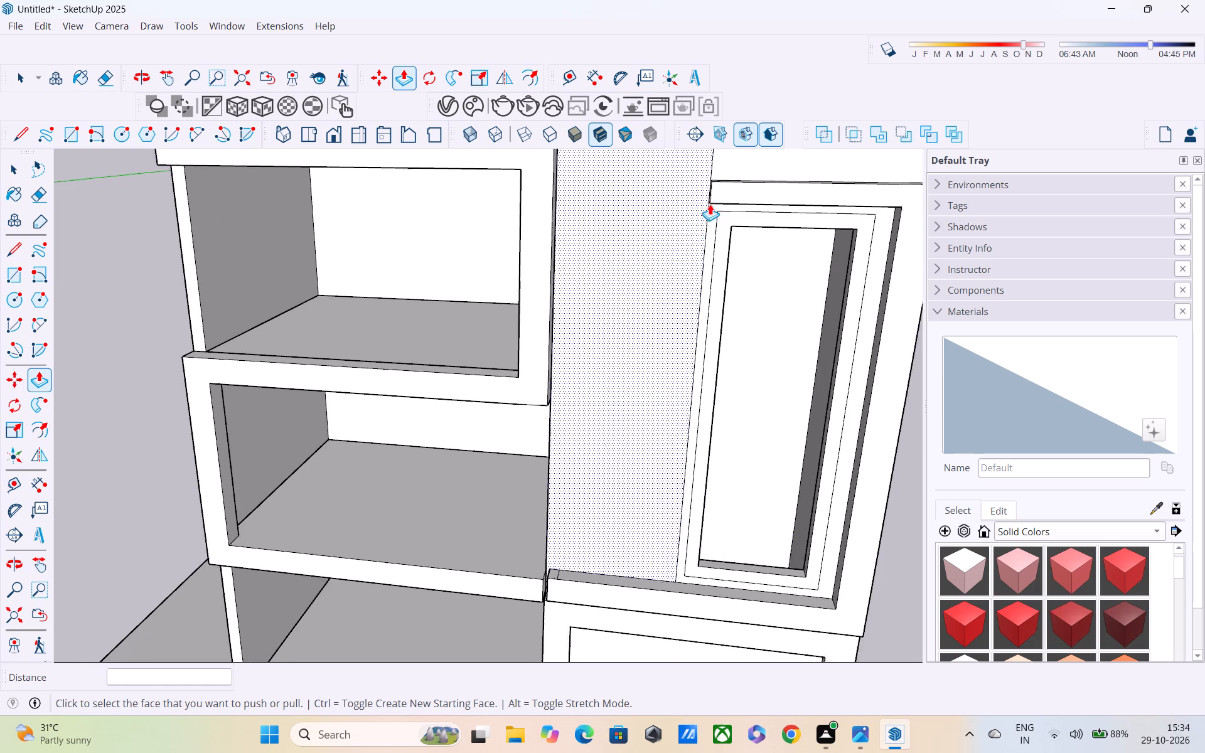
scroll(710, 204, up, 3)
middle_drag(726, 224, 726, 220)
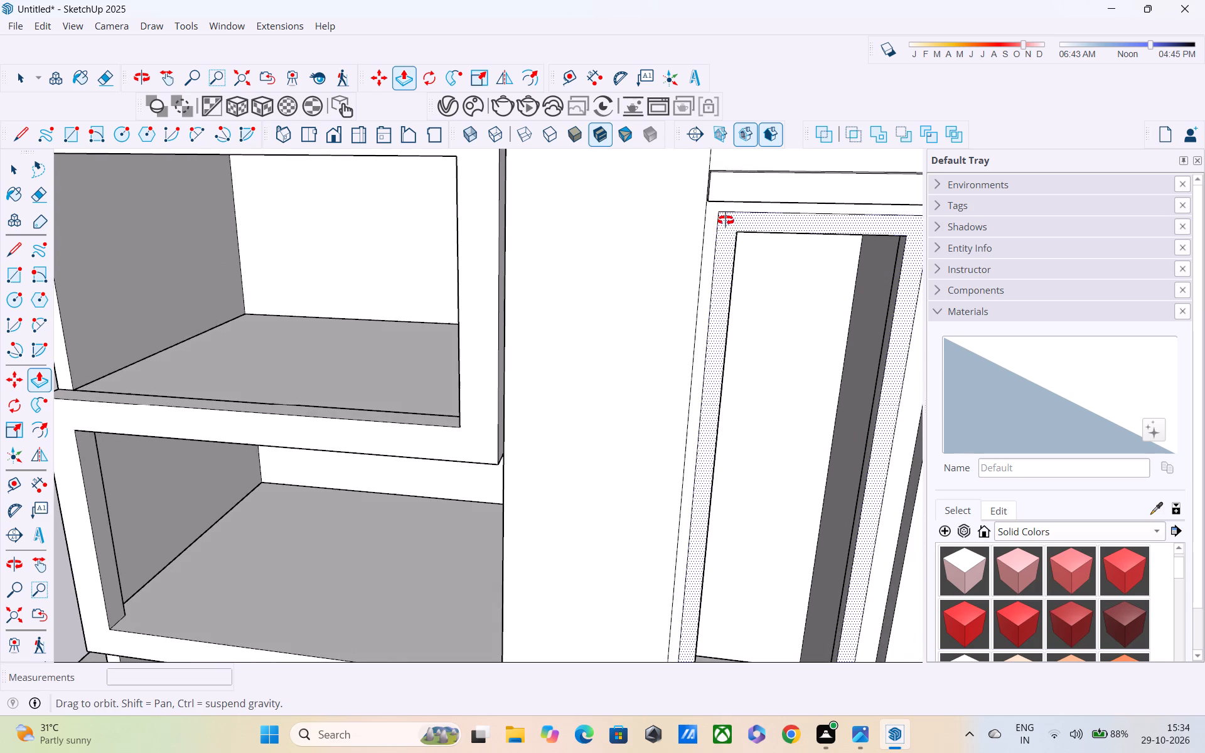
middle_drag(726, 220, 706, 179)
scroll(704, 194, down, 4)
middle_drag(855, 381, 694, 359)
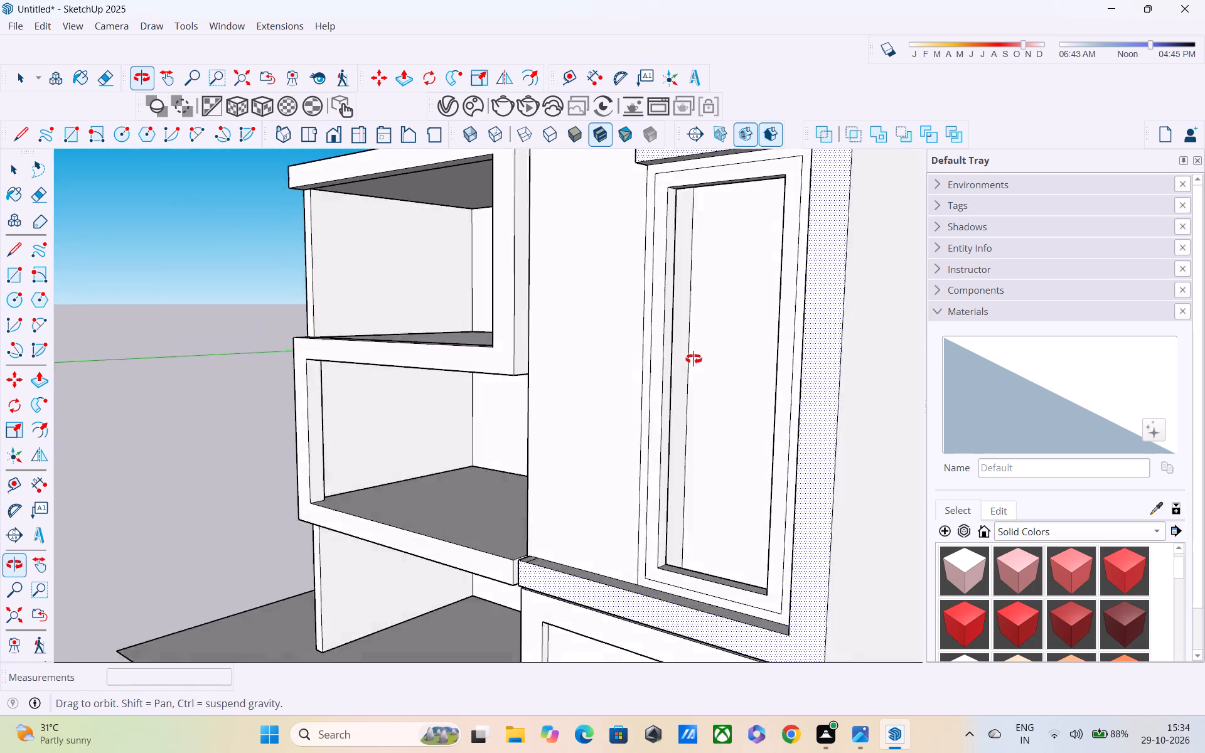
middle_drag(694, 359, 647, 446)
Undo the vertical dividing lines and the 9" opening cut in the tower's front wall.
key(ctrl+z)
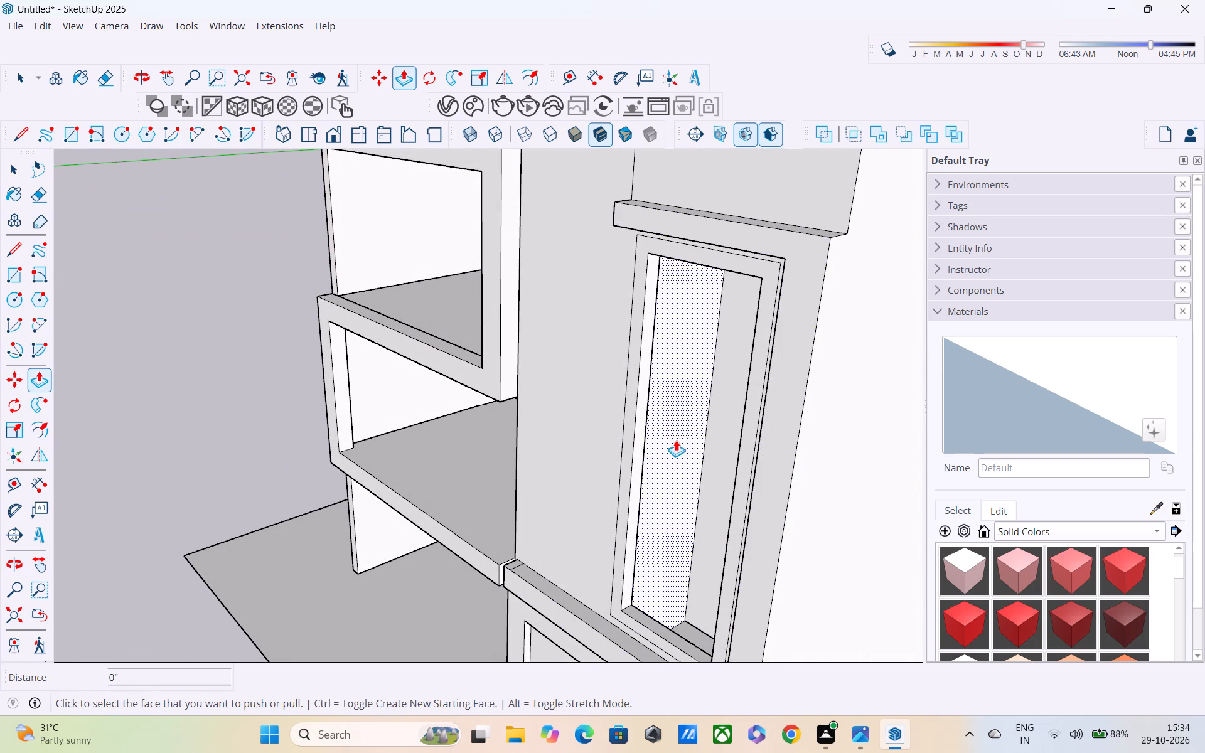
key(z)
key(ctrl+z)
key(z)
key(ctrl+z)
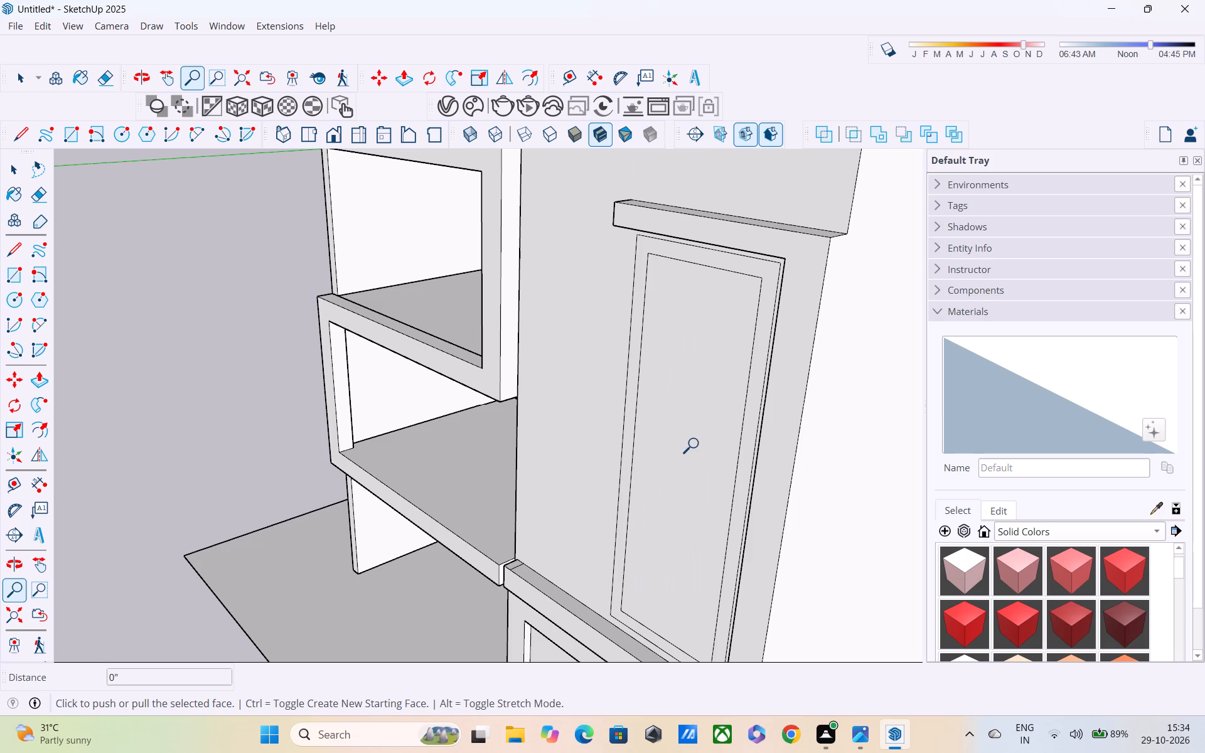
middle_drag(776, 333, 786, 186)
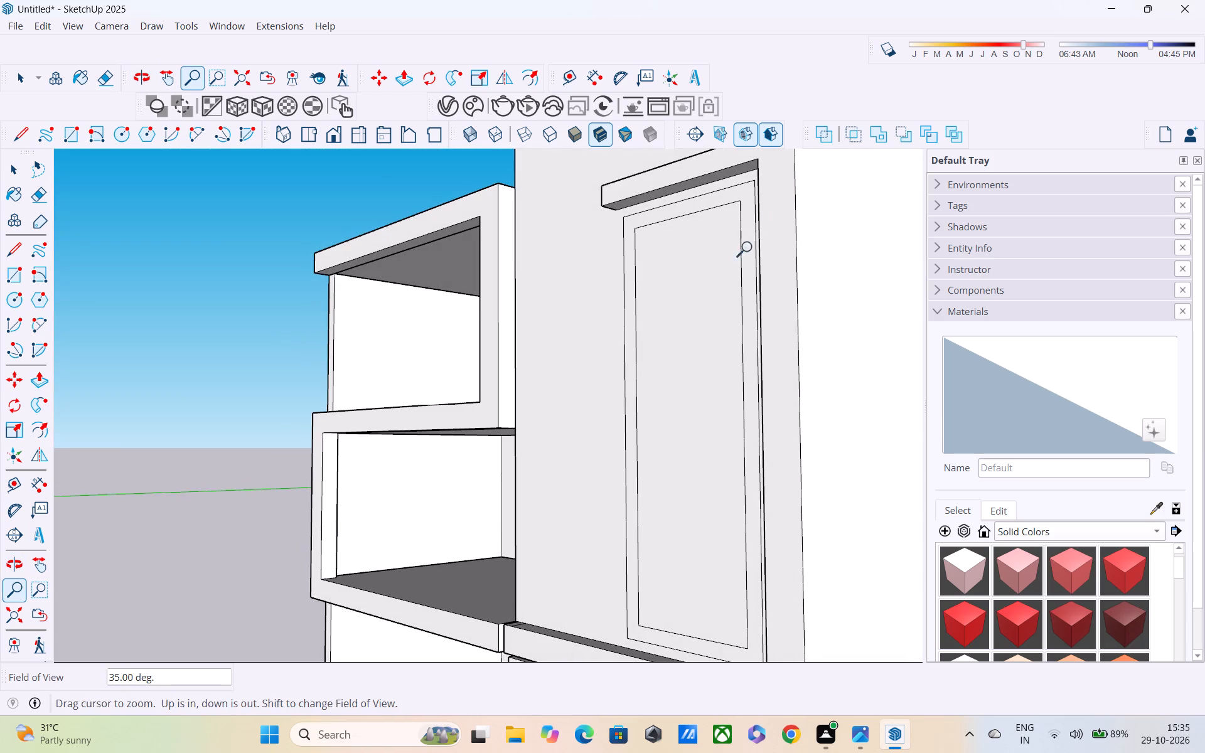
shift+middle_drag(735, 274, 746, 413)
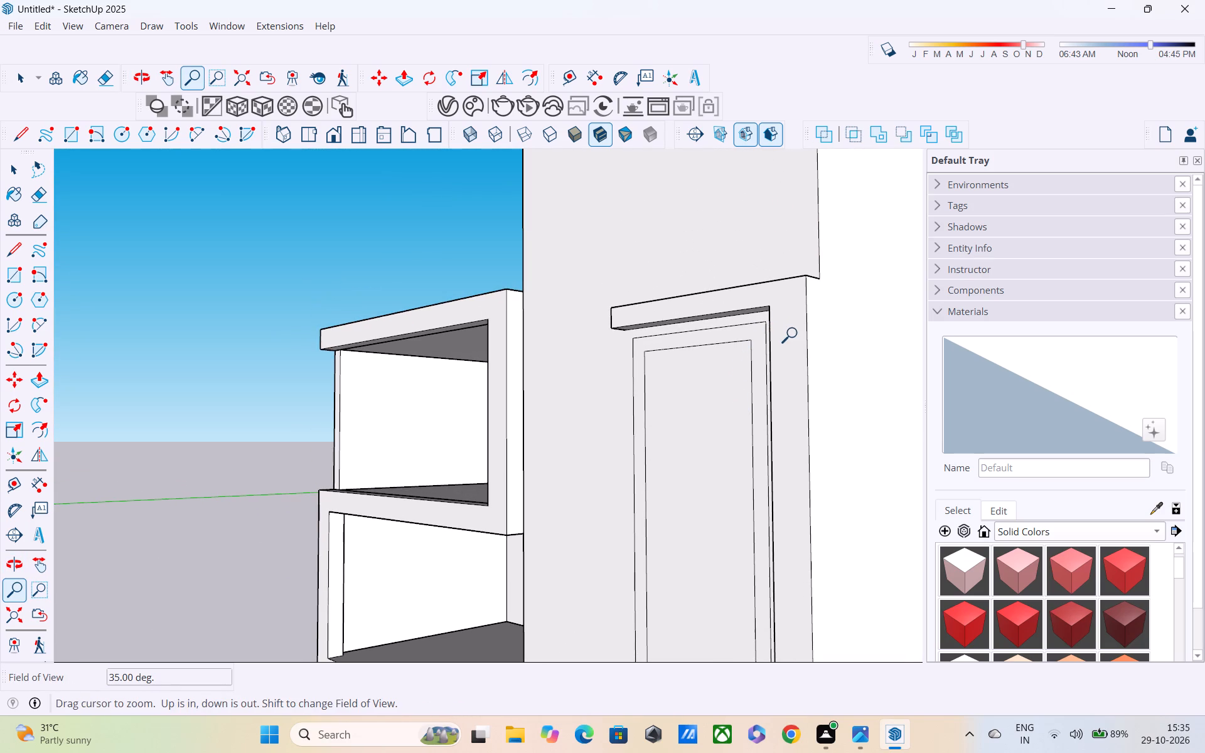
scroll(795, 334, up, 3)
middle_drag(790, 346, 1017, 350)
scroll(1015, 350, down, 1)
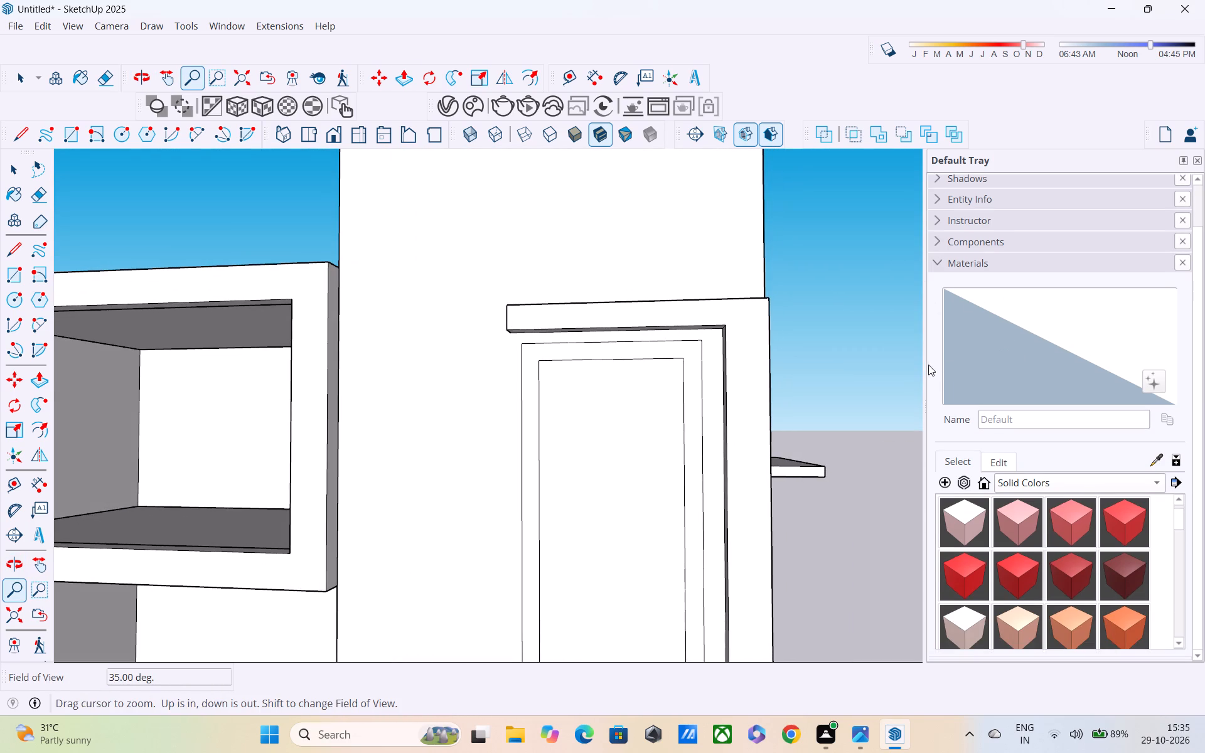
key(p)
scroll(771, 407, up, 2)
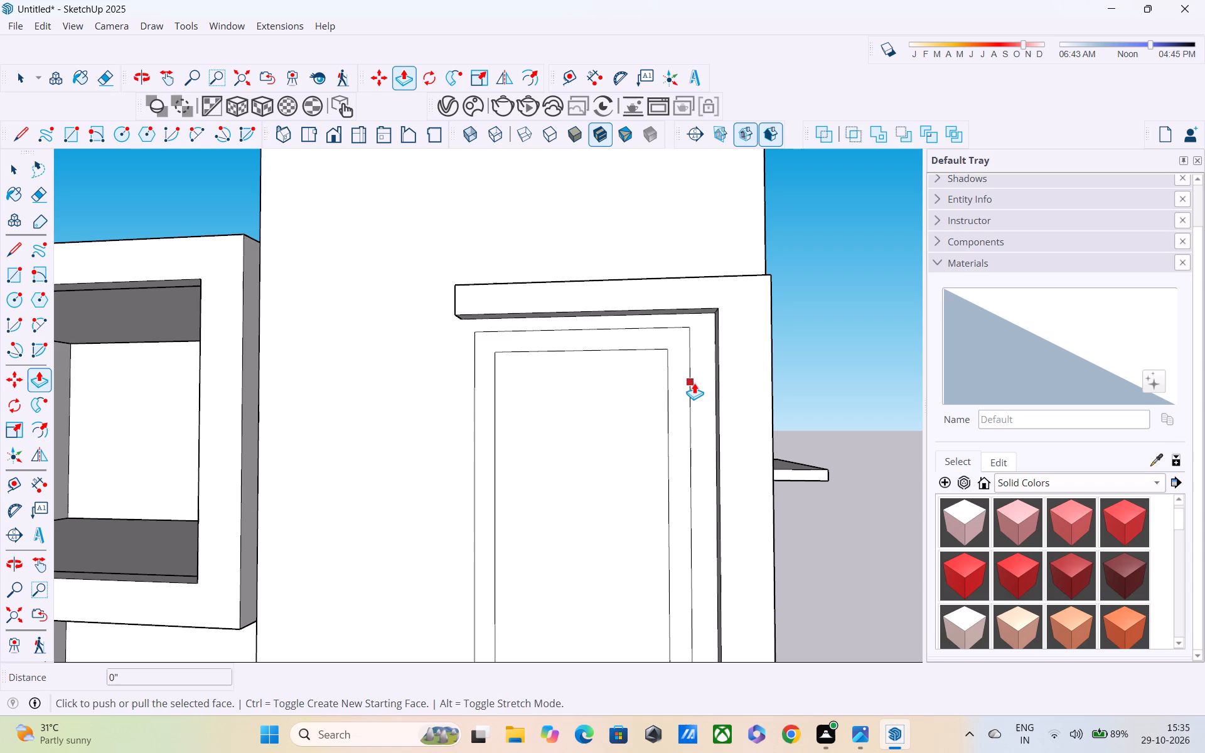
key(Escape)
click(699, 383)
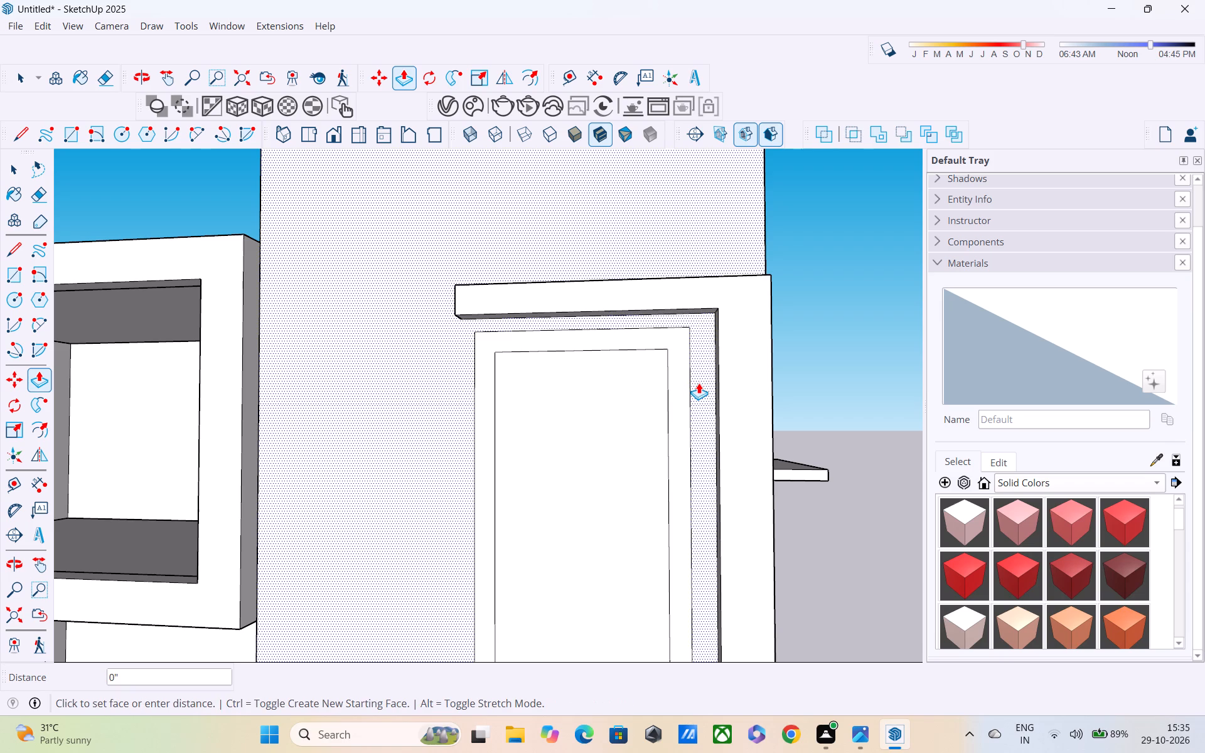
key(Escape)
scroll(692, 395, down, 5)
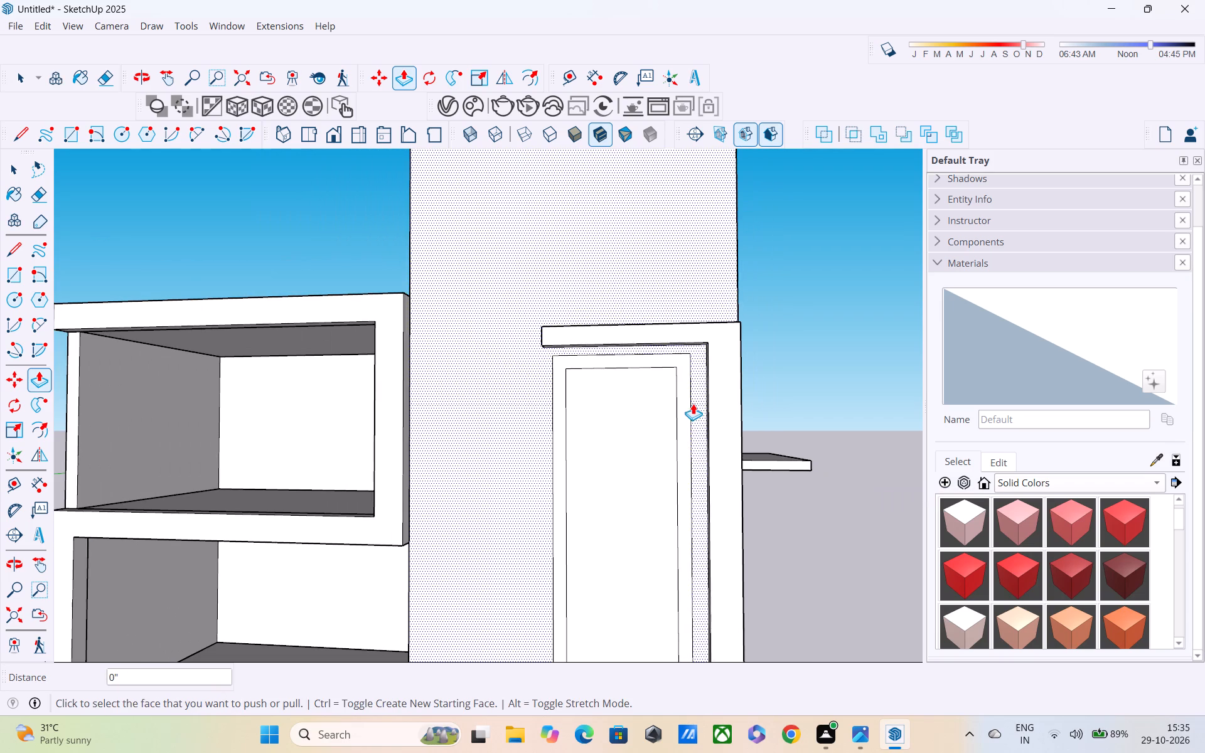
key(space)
Examine the tall panel and the L-shaped frame on the tower's front from several angles.
scroll(692, 403, down, 5)
scroll(706, 402, up, 1)
middle_drag(774, 362, 1077, 515)
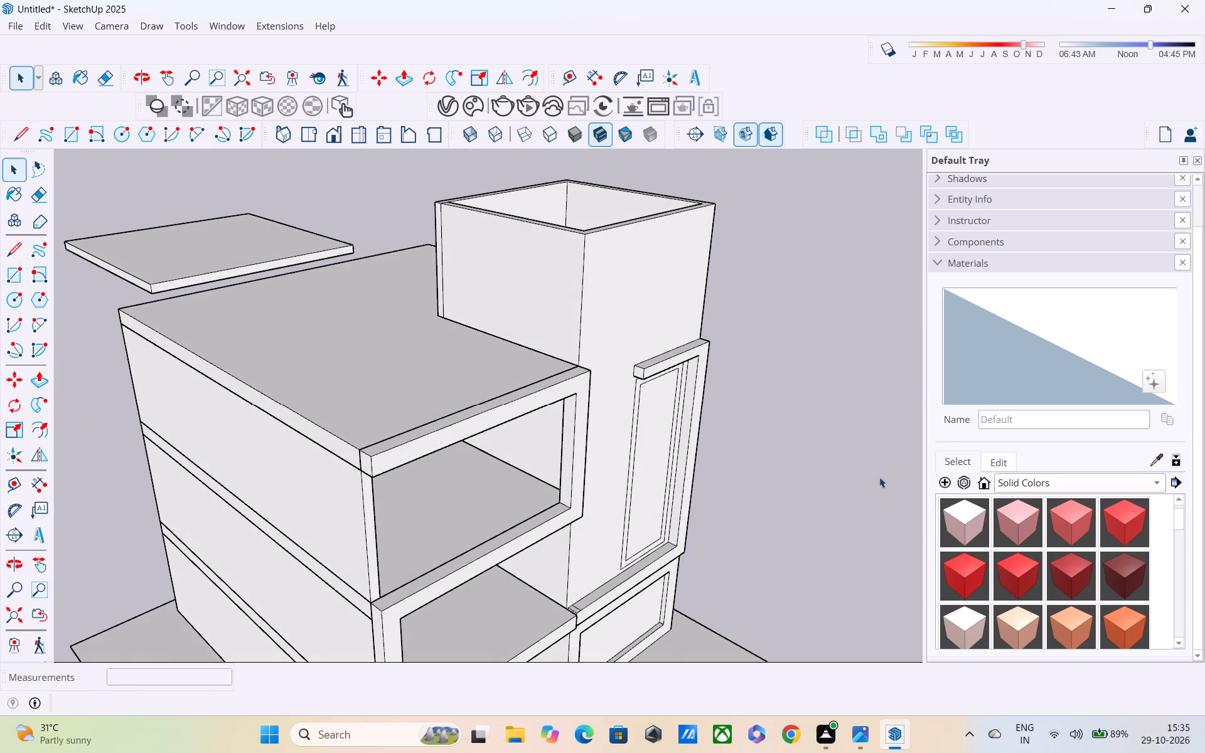
scroll(766, 485, up, 3)
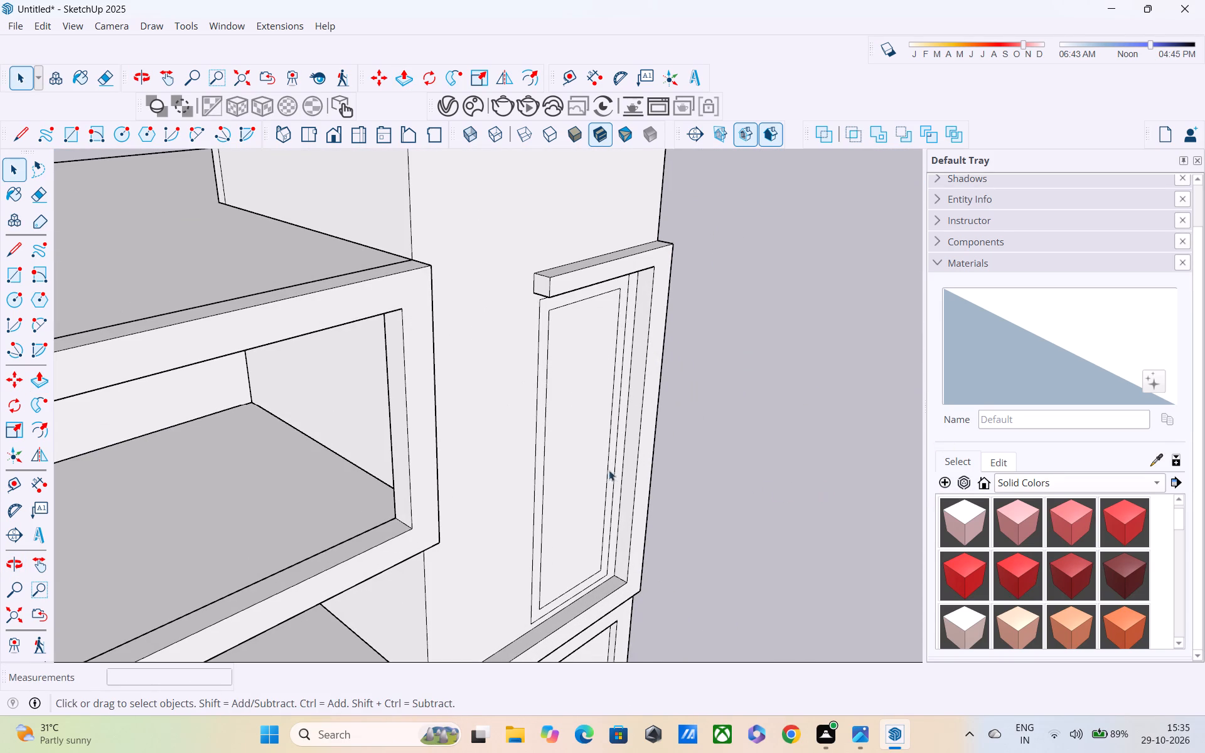
middle_drag(606, 468, 736, 470)
scroll(727, 427, up, 3)
middle_drag(744, 434, 826, 483)
scroll(851, 525, up, 1)
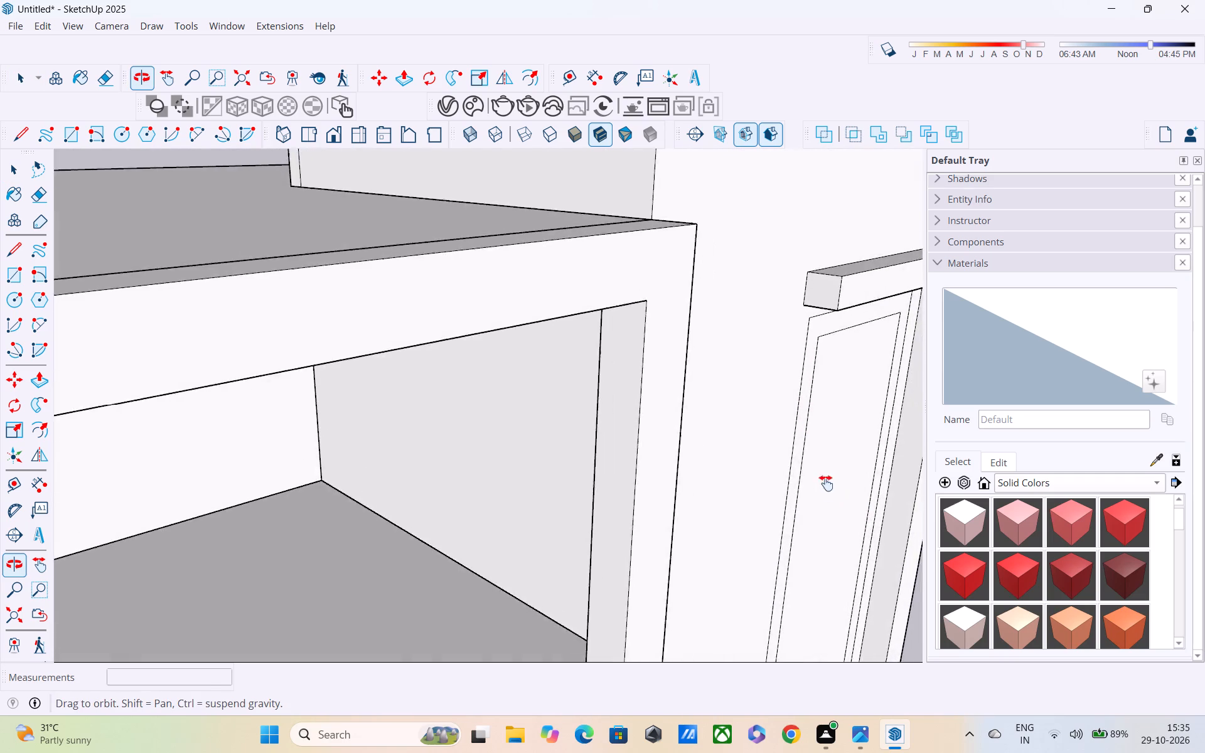
middle_drag(826, 483, 753, 407)
scroll(745, 400, down, 4)
middle_drag(749, 425, 680, 457)
shift+scroll(685, 462, up, 2)
shift+scroll(695, 485, down, 2)
shift+middle_drag(691, 552, 673, 616)
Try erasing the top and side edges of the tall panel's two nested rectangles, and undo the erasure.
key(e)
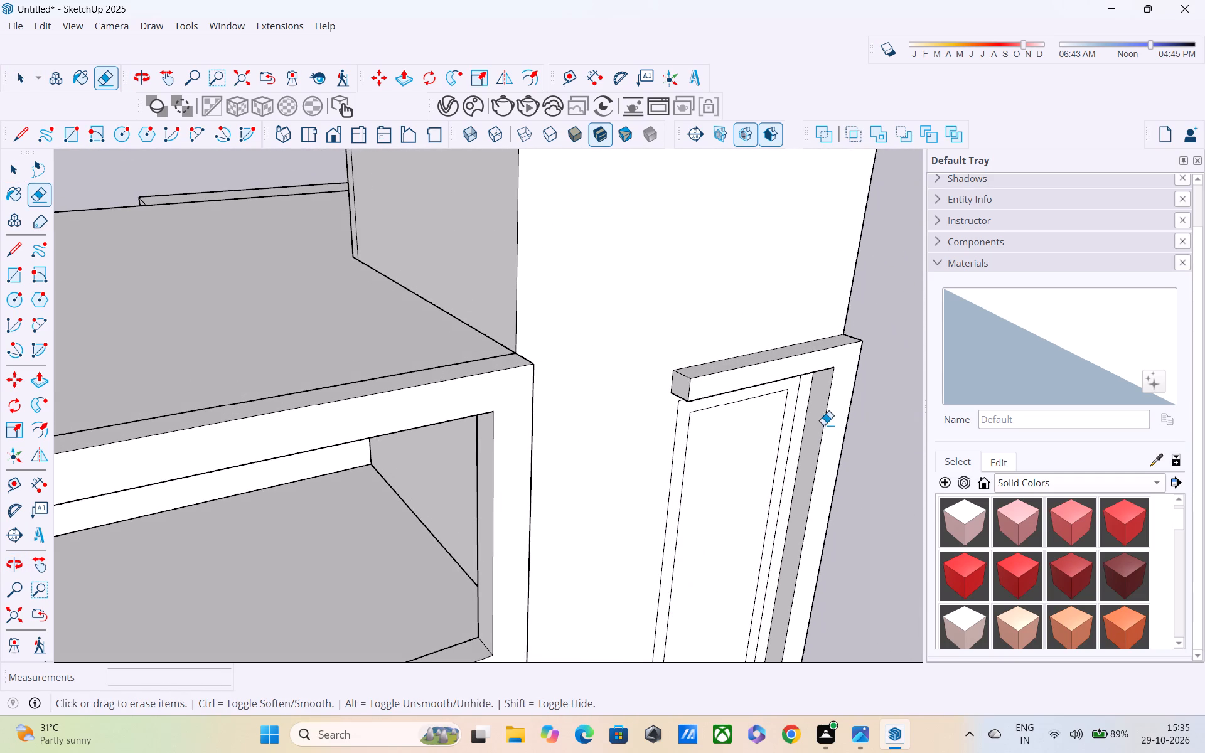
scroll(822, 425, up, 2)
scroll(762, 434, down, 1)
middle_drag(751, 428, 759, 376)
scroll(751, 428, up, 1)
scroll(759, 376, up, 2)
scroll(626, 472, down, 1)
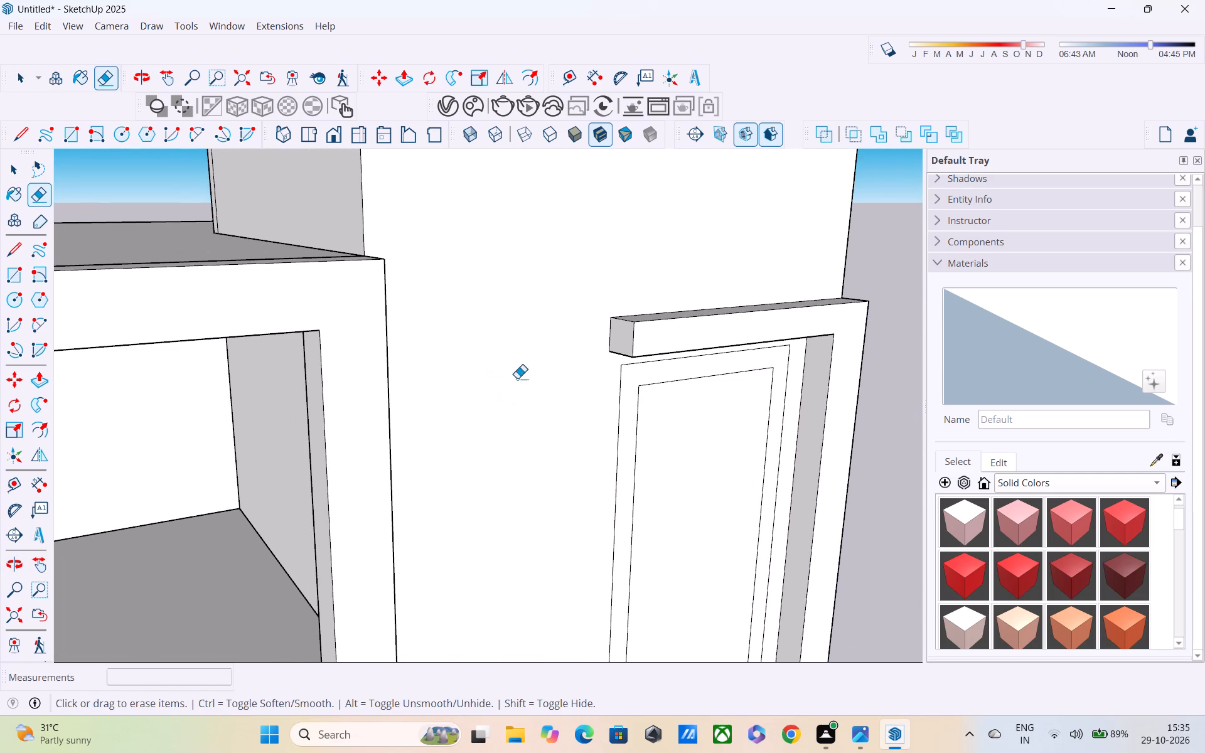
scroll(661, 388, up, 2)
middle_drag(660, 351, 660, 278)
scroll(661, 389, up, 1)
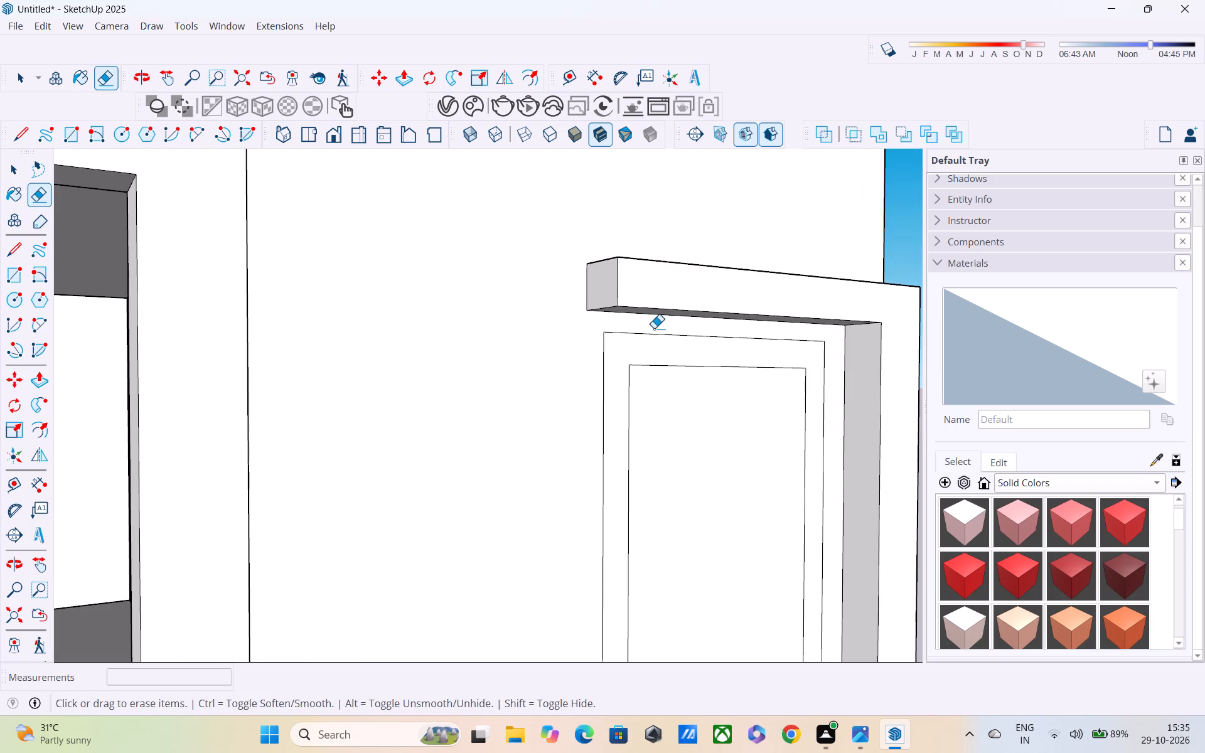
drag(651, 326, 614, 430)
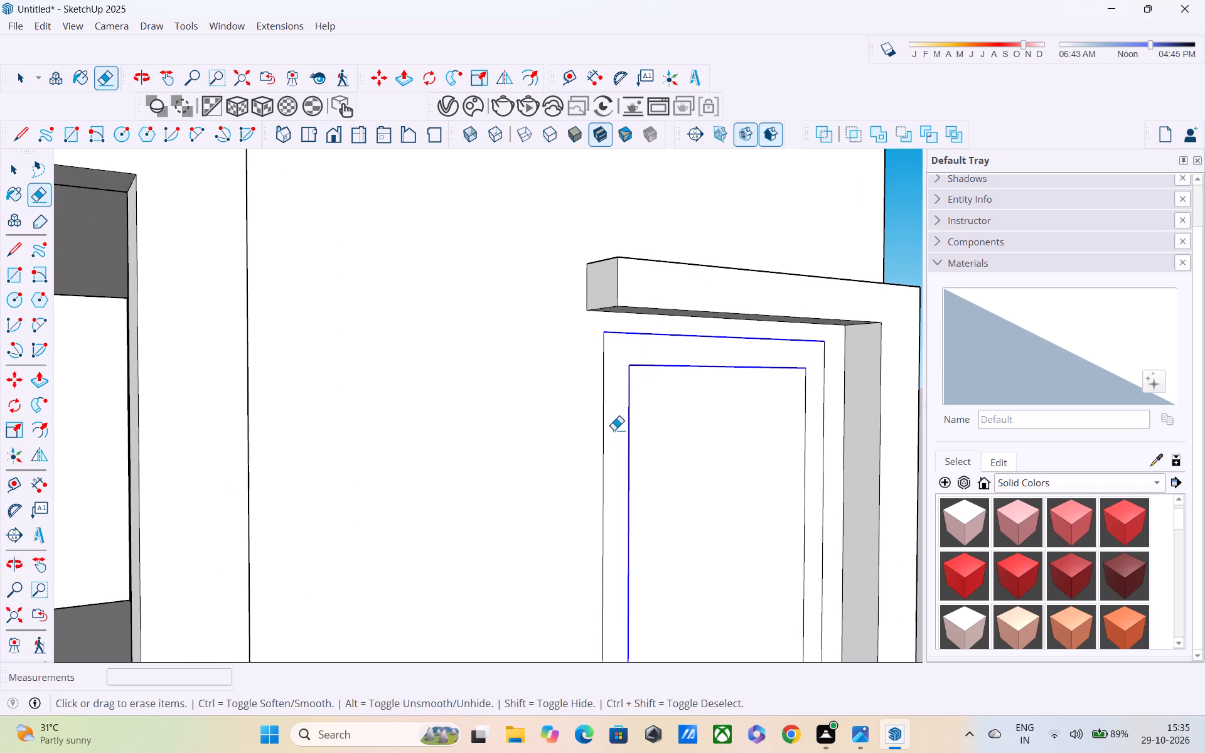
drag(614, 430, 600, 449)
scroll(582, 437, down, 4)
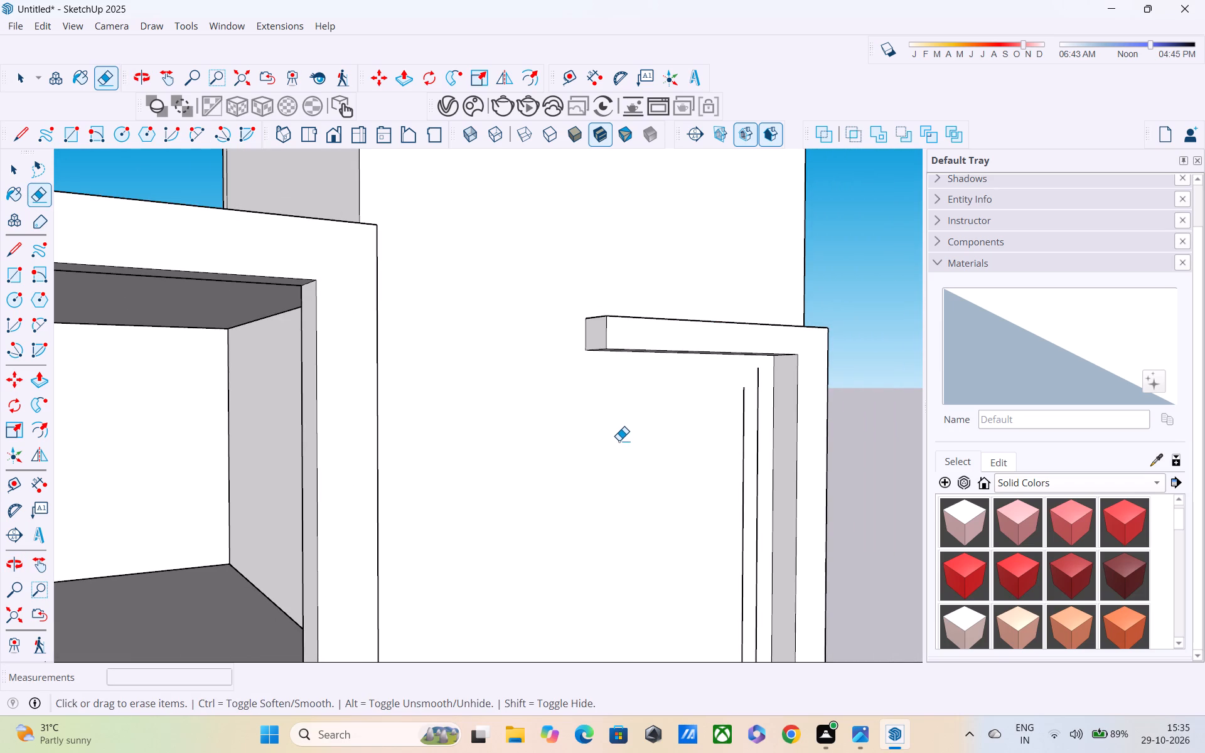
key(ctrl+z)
Examine the whole building front, including the tall panel and the base, from above and below.
scroll(628, 425, down, 5)
key(space)
scroll(629, 424, up, 1)
scroll(638, 445, down, 5)
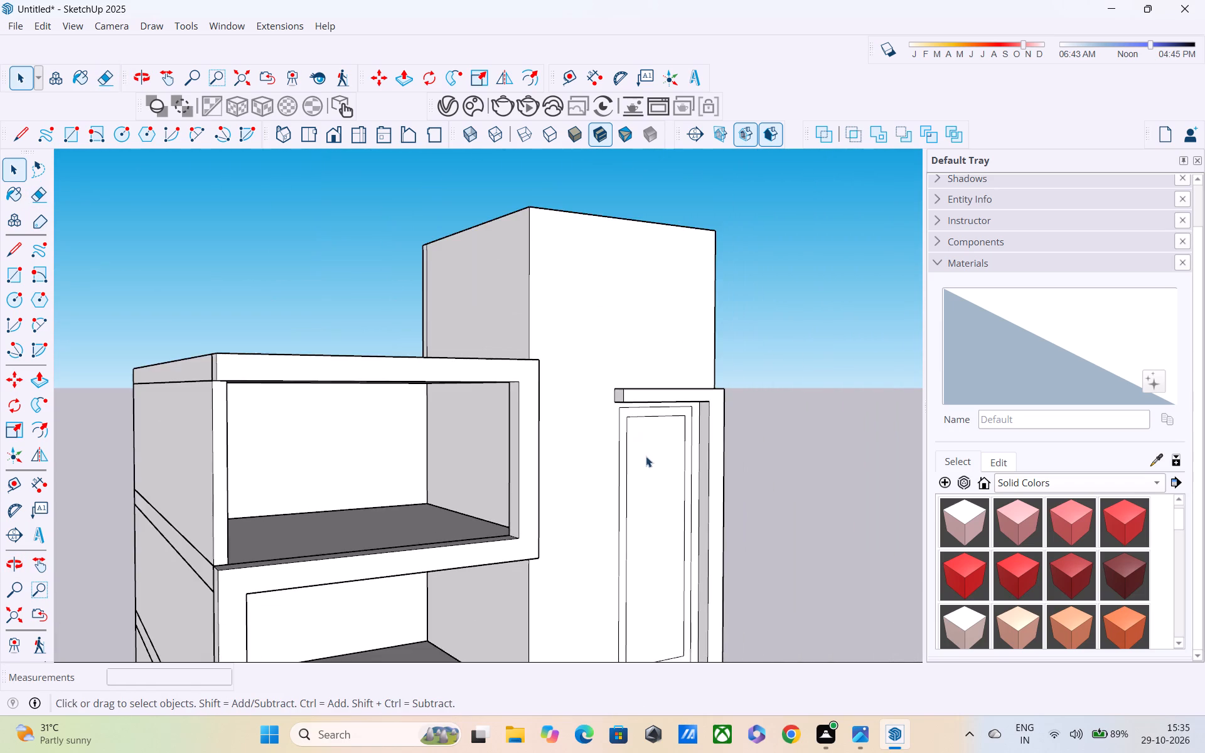
scroll(669, 470, down, 4)
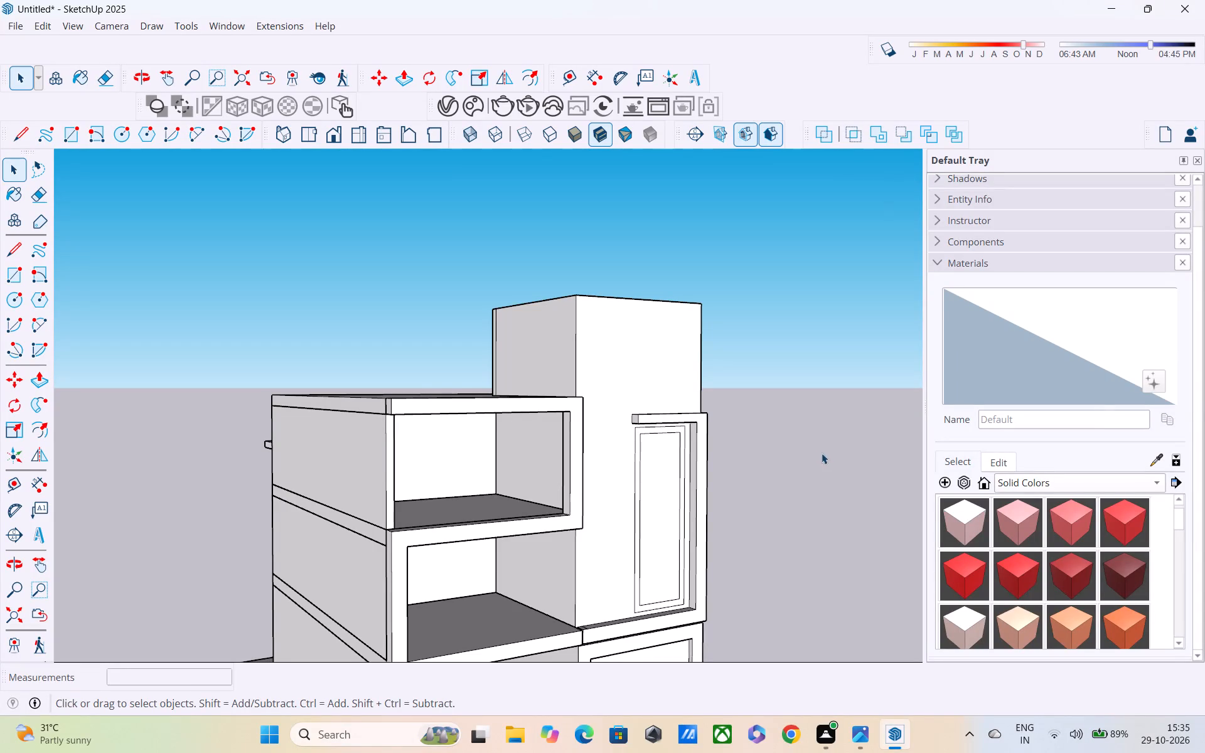
shift+scroll(796, 620, up, 1)
shift+middle_drag(796, 619, 532, 474)
middle_drag(517, 423, 596, 269)
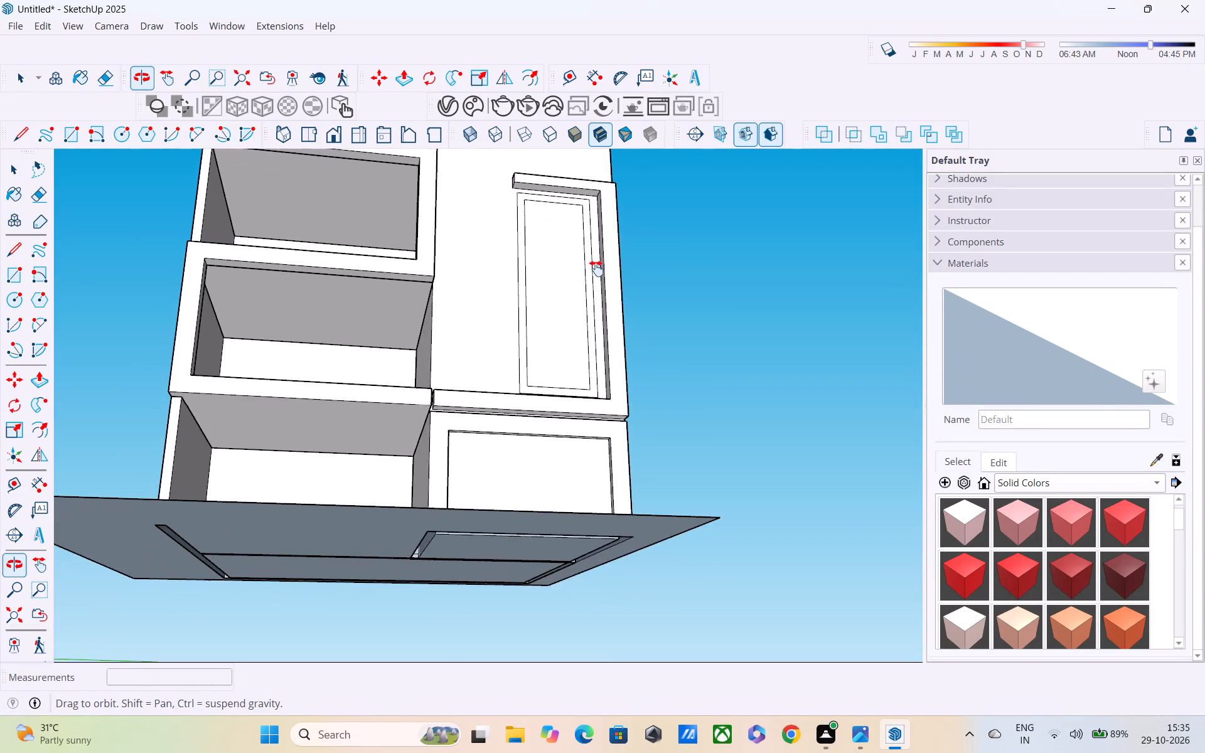
Examine the tower's front, including the nested panel, the L-shaped frame and the open top, from above and straight on.
middle_drag(596, 269, 596, 268)
middle_drag(592, 271, 526, 351)
scroll(521, 326, up, 3)
middle_drag(522, 307, 538, 431)
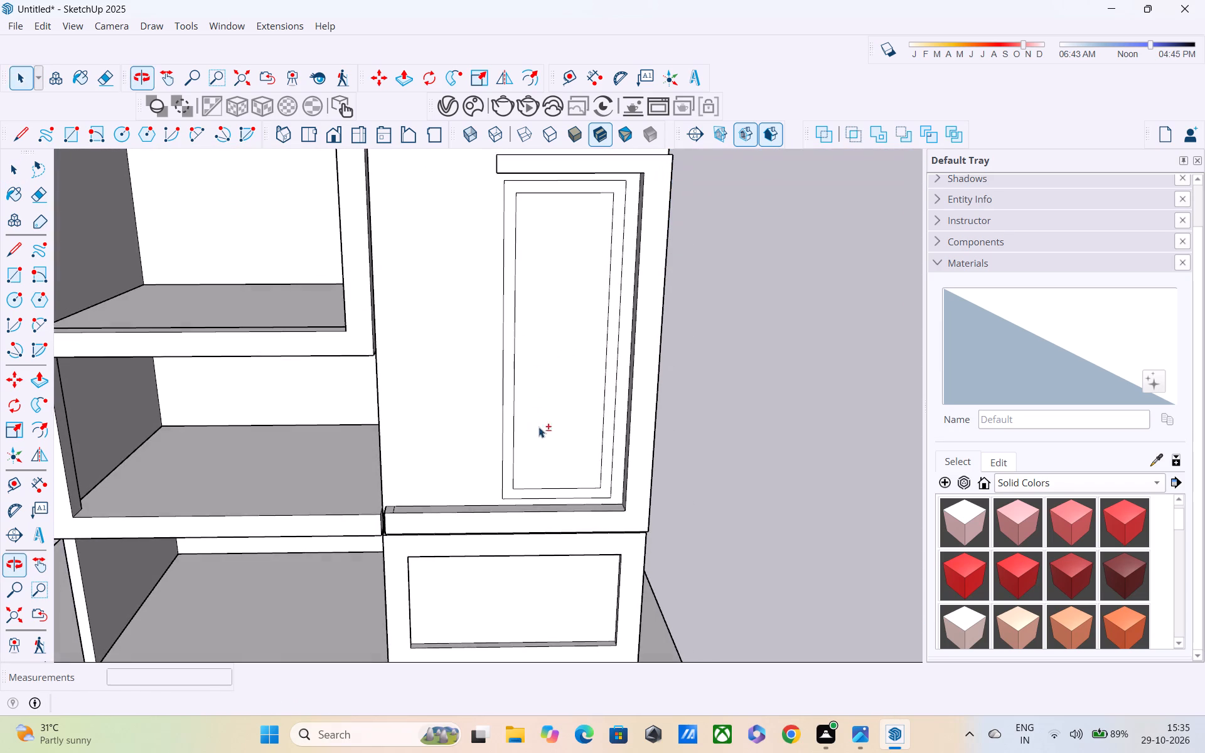
shift+middle_drag(540, 391, 558, 462)
middle_drag(559, 359, 638, 464)
scroll(673, 366, up, 1)
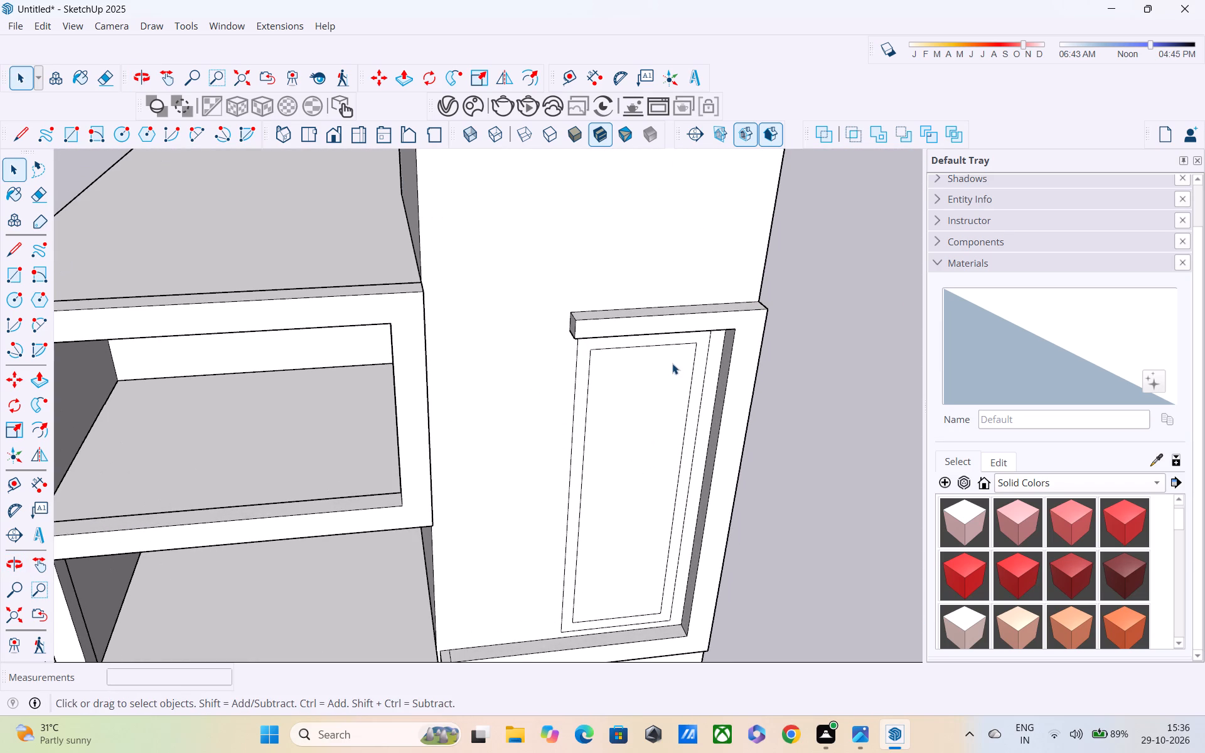
scroll(663, 341, down, 1)
middle_drag(669, 348, 693, 424)
scroll(698, 424, up, 1)
middle_drag(683, 262, 646, 257)
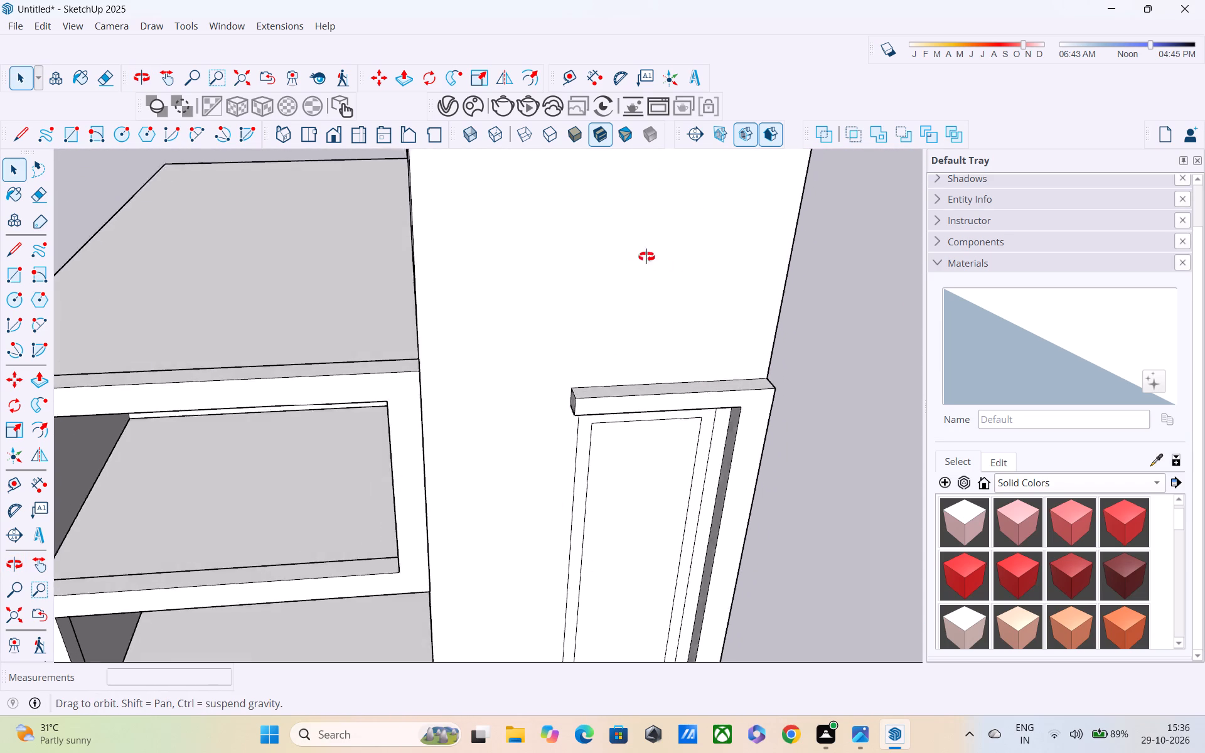
middle_drag(646, 257, 633, 400)
middle_drag(604, 306, 601, 333)
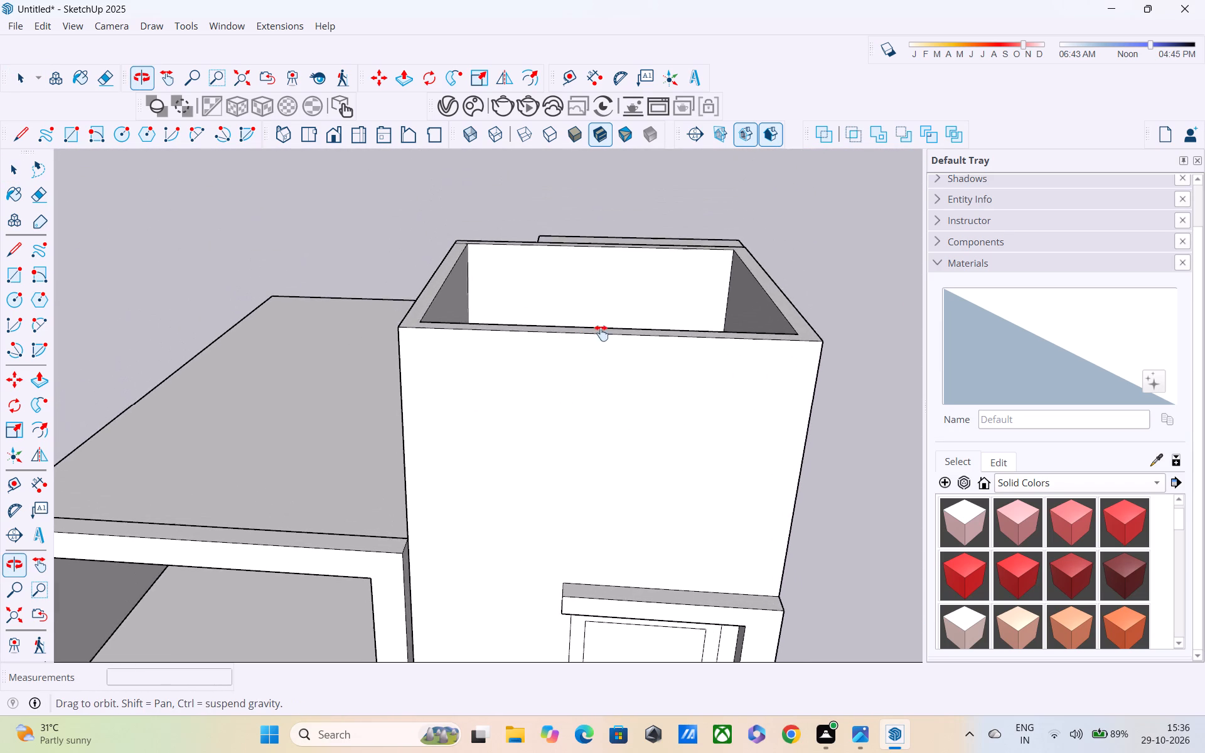
middle_drag(601, 333, 602, 334)
scroll(602, 321, down, 4)
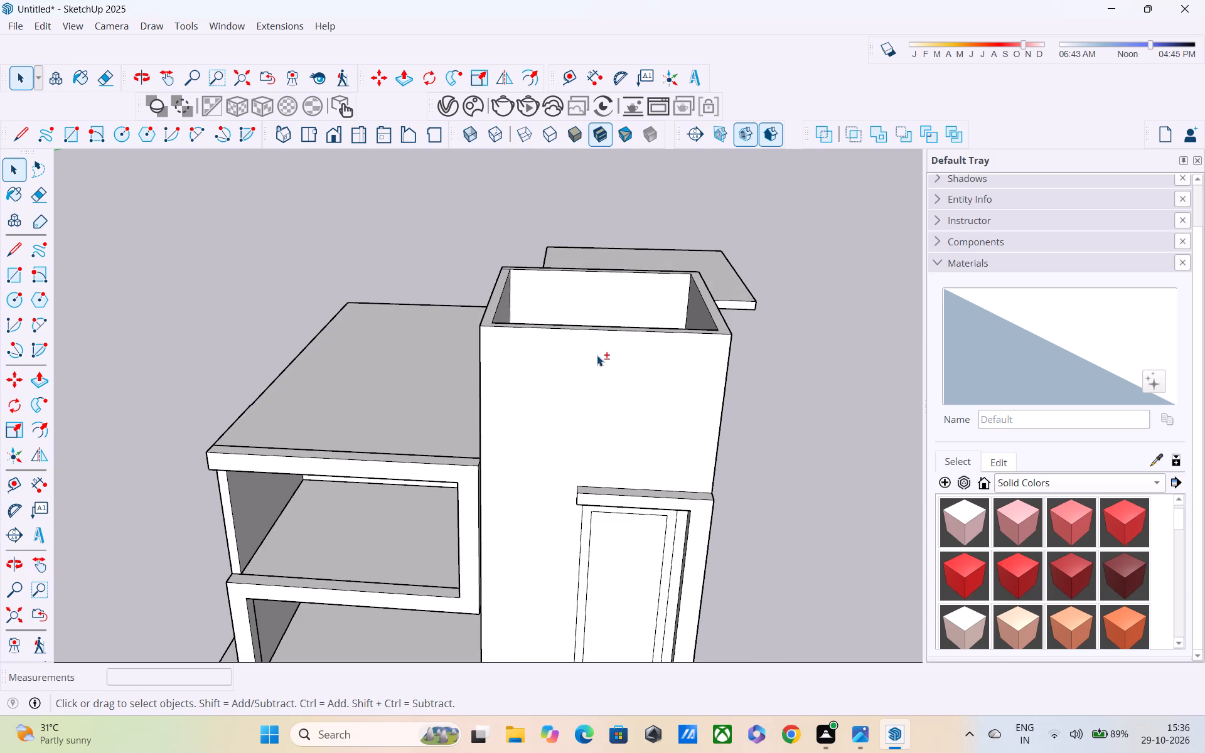
shift+middle_drag(610, 331, 620, 243)
middle_drag(572, 401, 591, 510)
scroll(591, 510, up, 3)
middle_drag(575, 474, 573, 430)
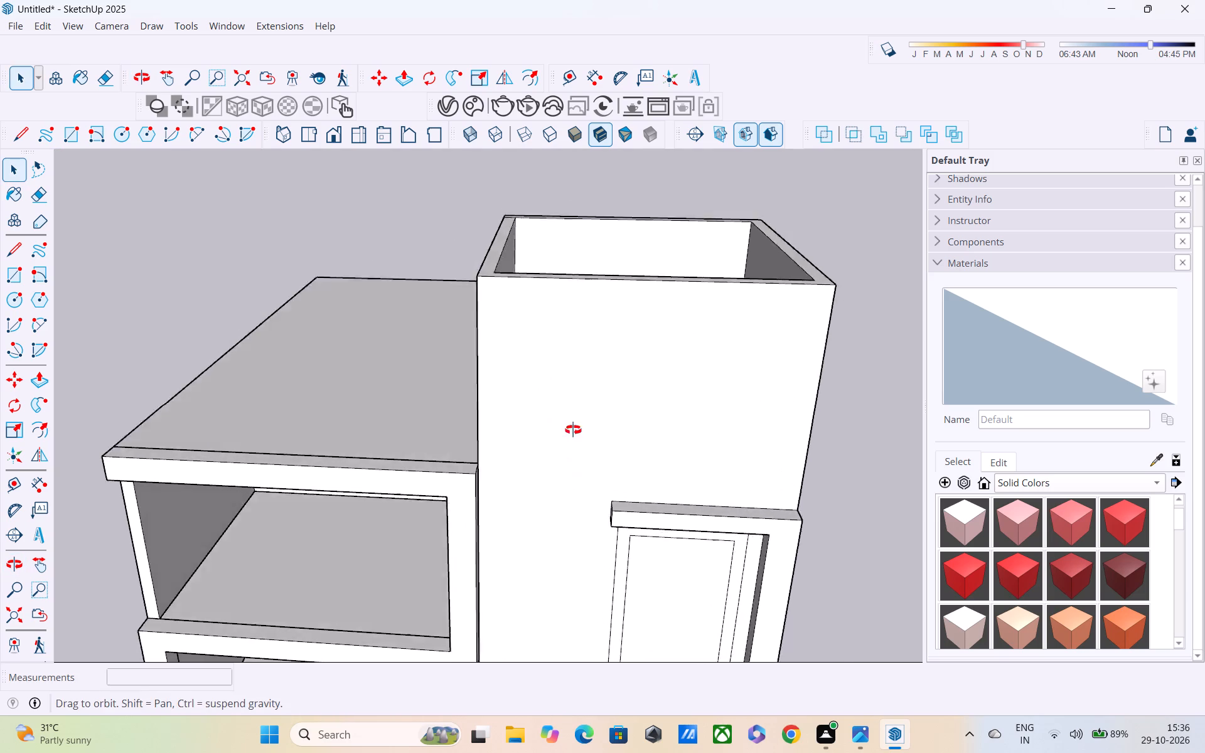
middle_drag(573, 430, 572, 316)
scroll(573, 334, up, 1)
scroll(565, 304, down, 6)
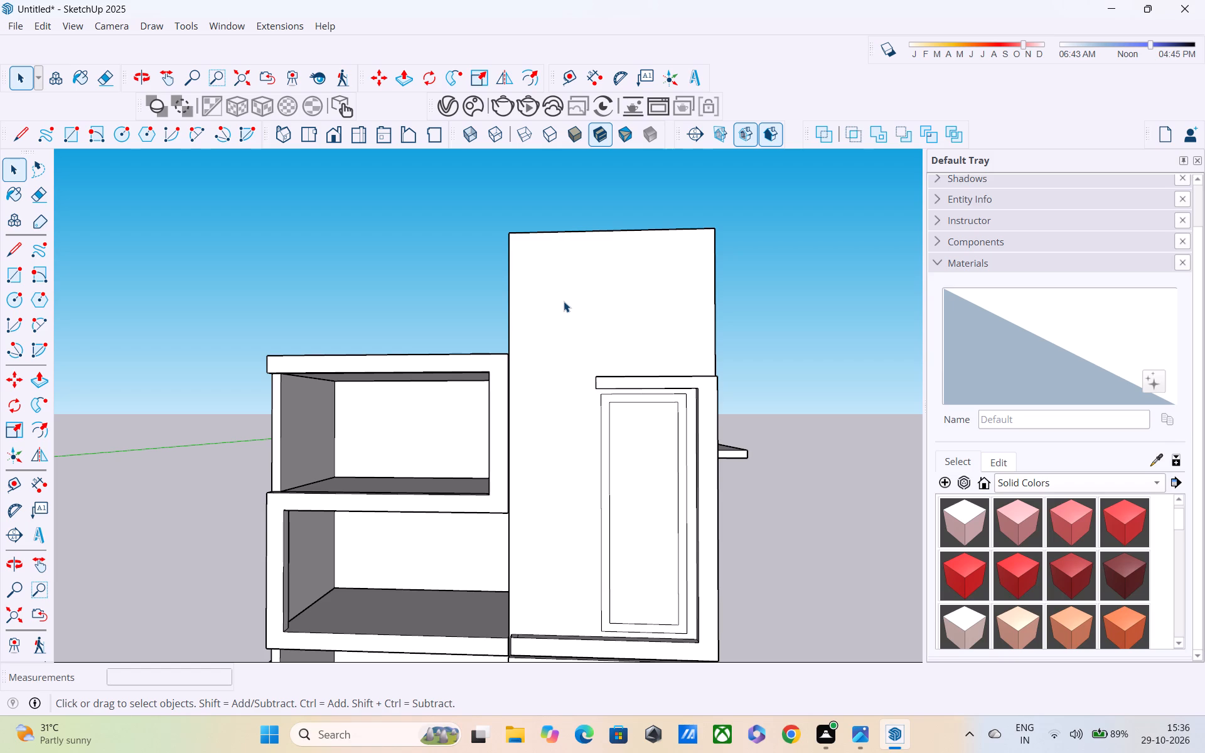
Examine the whole building from the front, the side and below to review the tower's proportions and the framed panel.
shift+middle_drag(565, 302, 577, 370)
scroll(577, 370, down, 1)
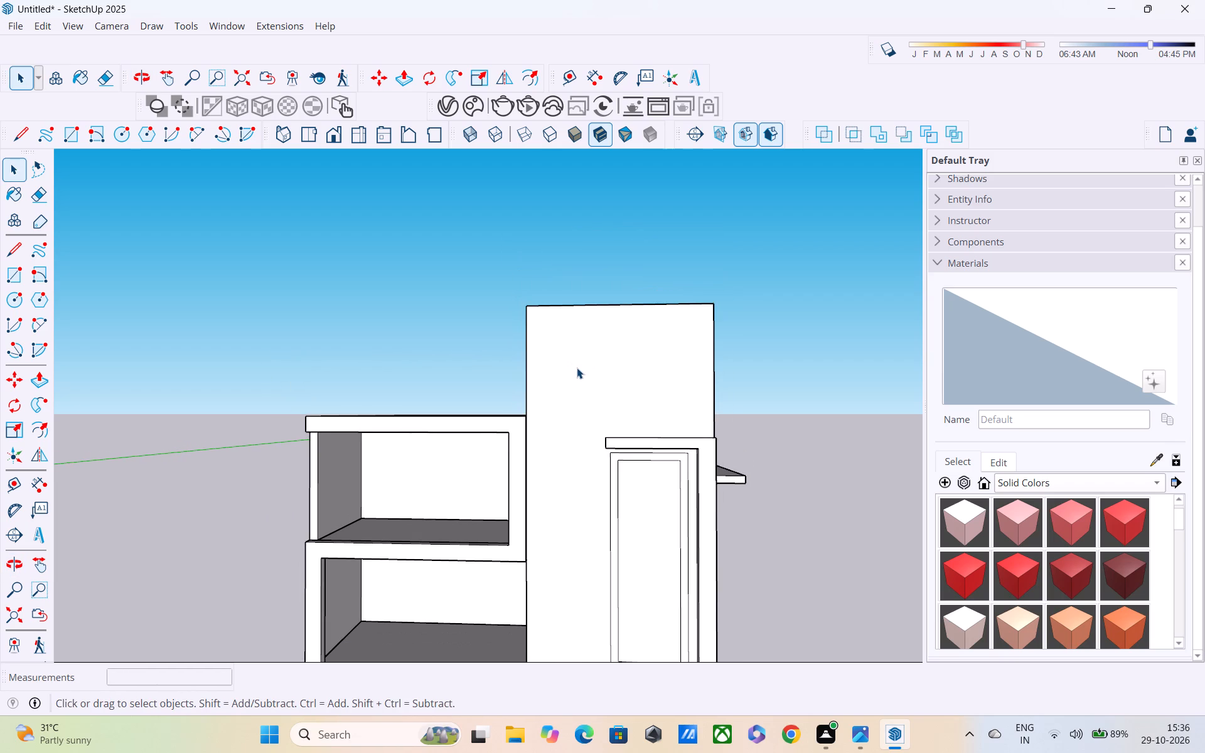
shift+middle_drag(577, 366, 572, 262)
scroll(571, 250, down, 1)
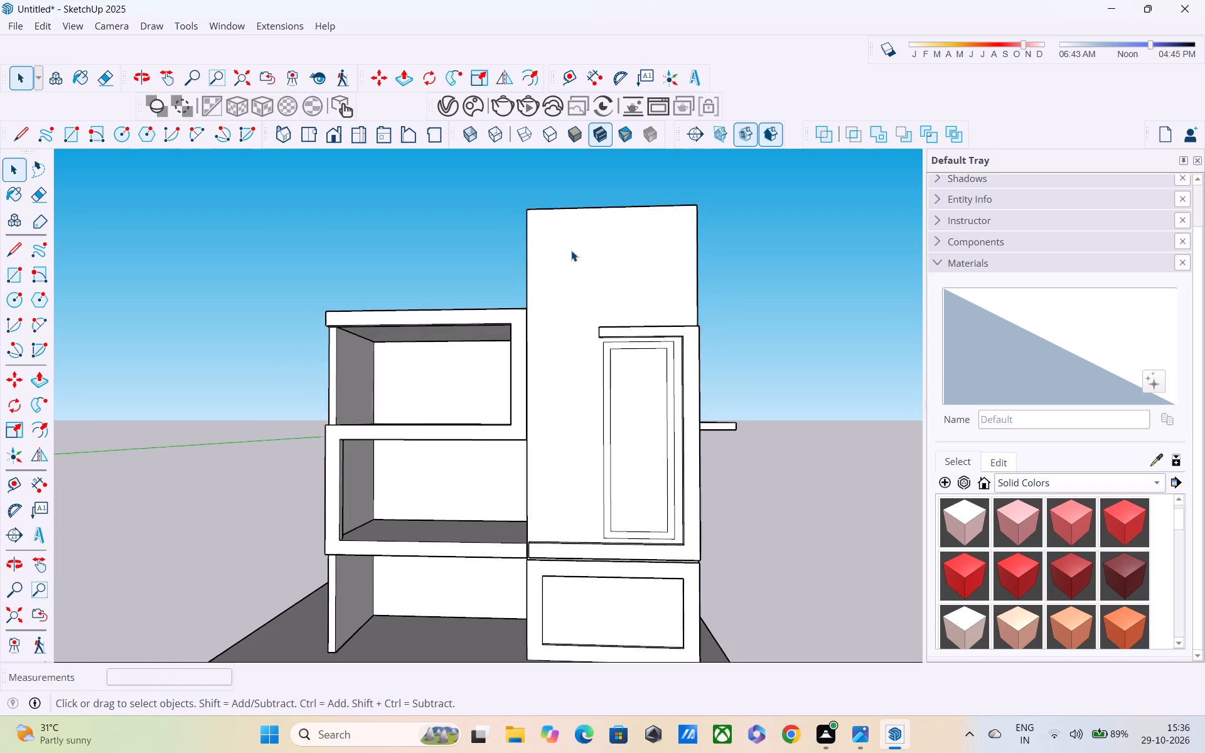
scroll(571, 250, down, 1)
shift+middle_drag(571, 267, 589, 397)
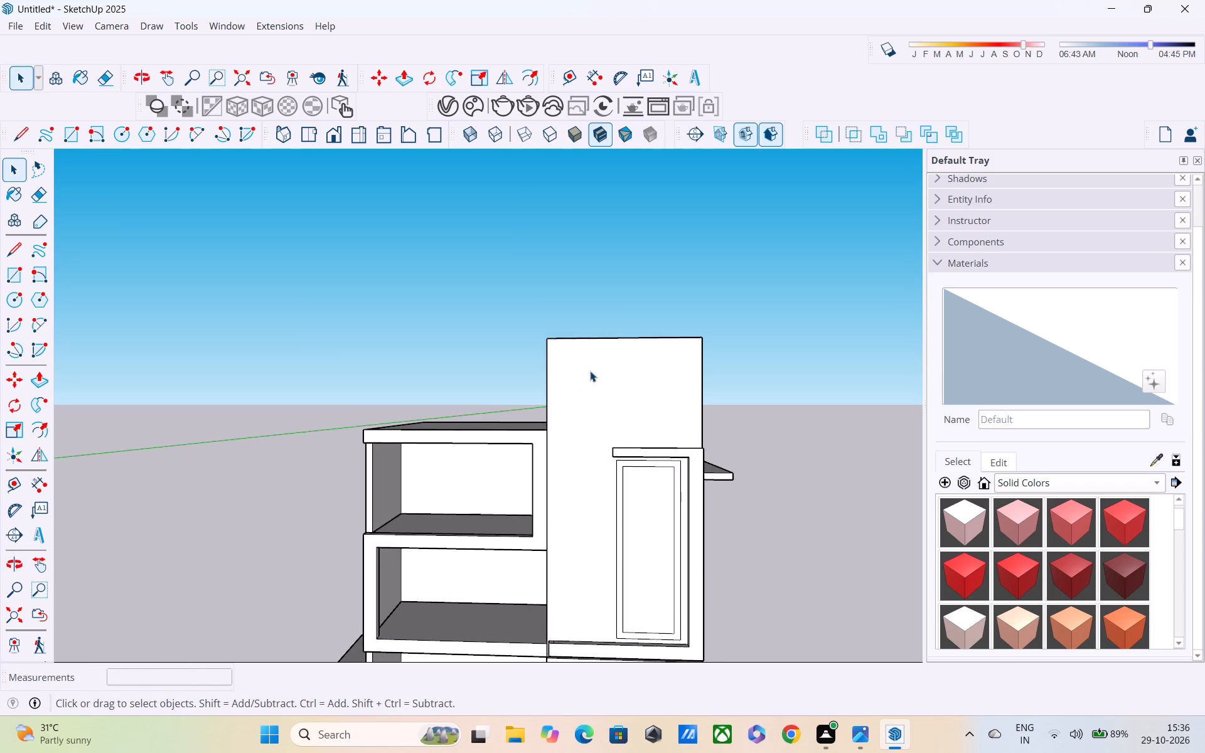
middle_drag(575, 391, 825, 394)
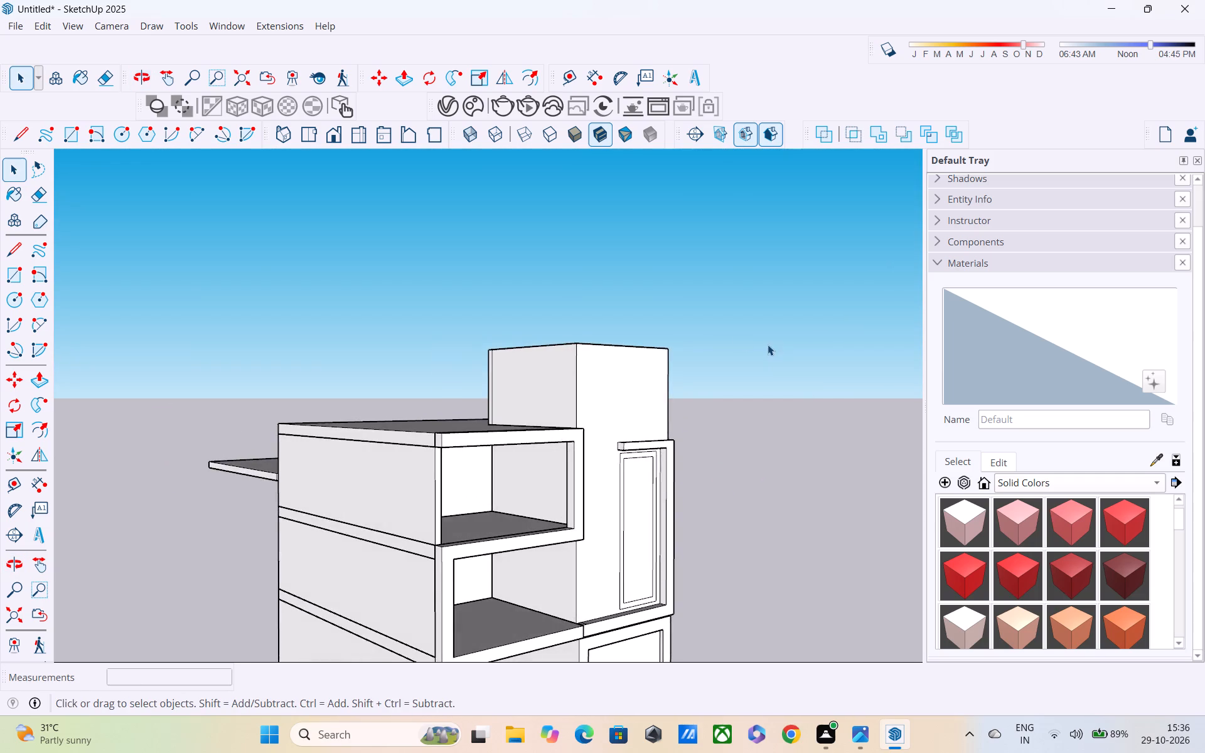
scroll(765, 343, up, 2)
middle_drag(611, 335, 608, 382)
middle_drag(602, 375, 586, 191)
scroll(586, 200, up, 3)
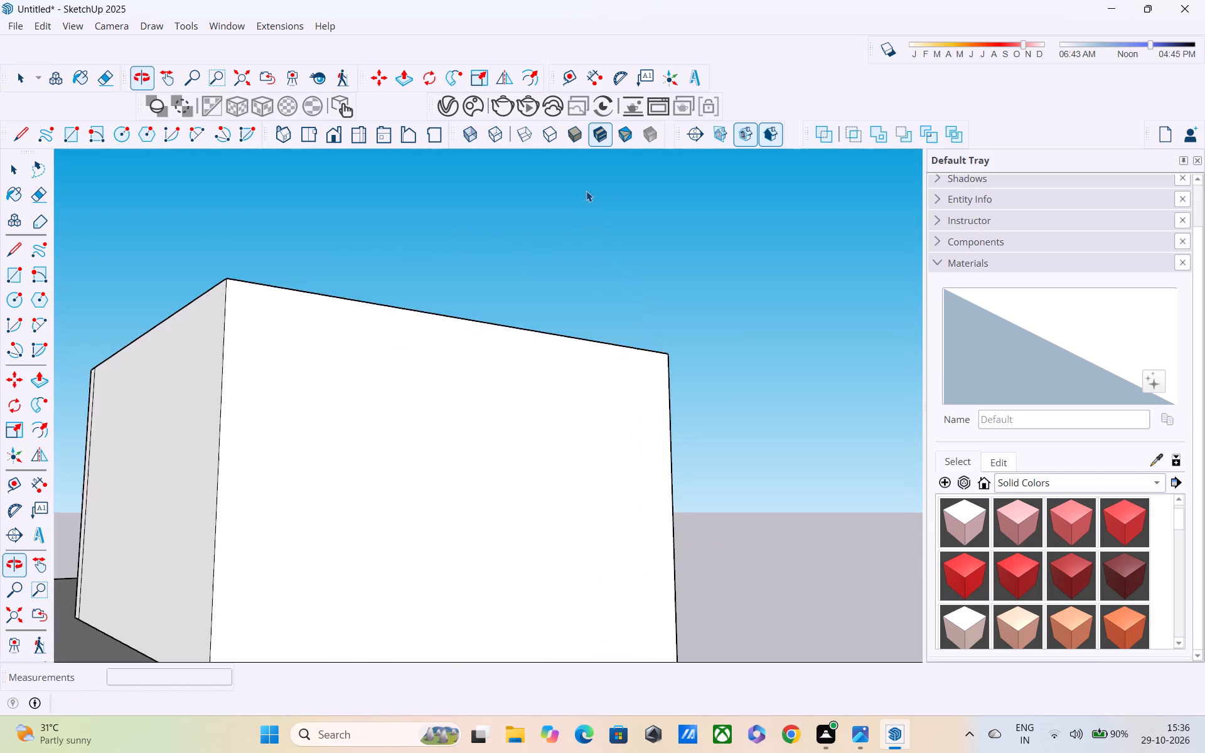
scroll(586, 238, down, 2)
scroll(586, 346, down, 4)
middle_drag(586, 350, 581, 274)
scroll(581, 274, down, 4)
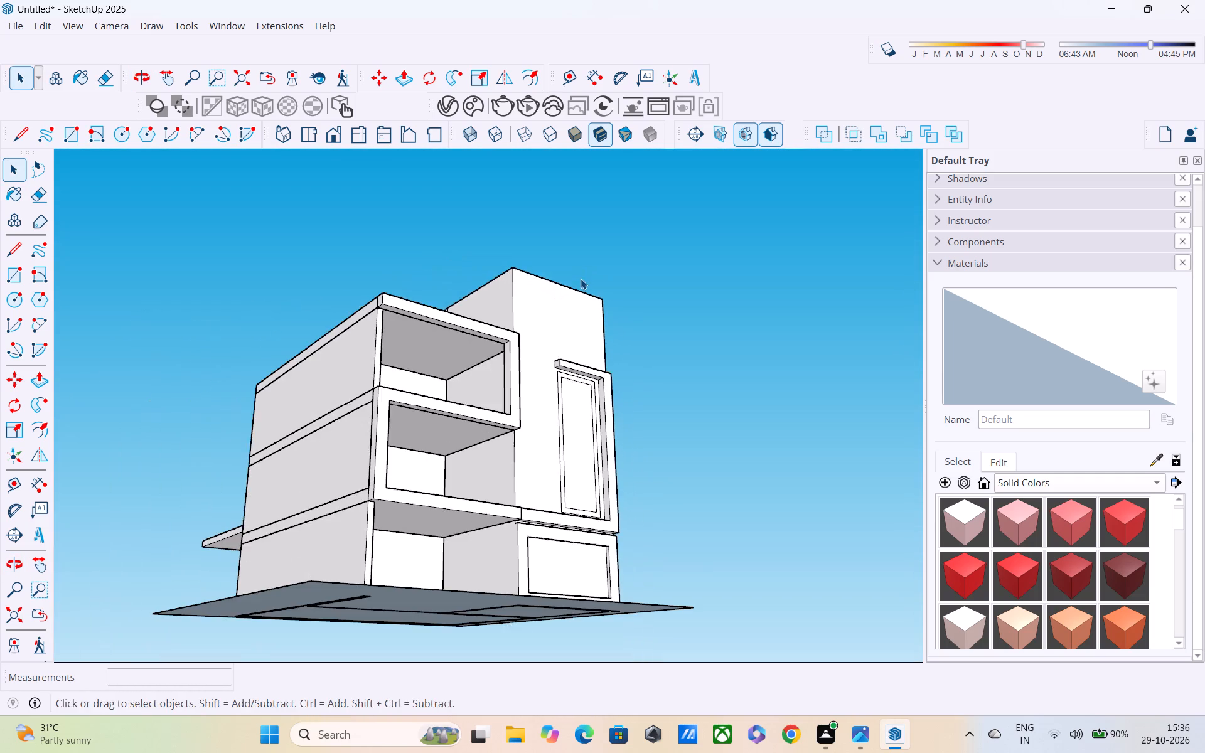
shift+middle_drag(645, 404, 619, 211)
middle_drag(583, 297, 495, 431)
shift+middle_drag(496, 329, 498, 382)
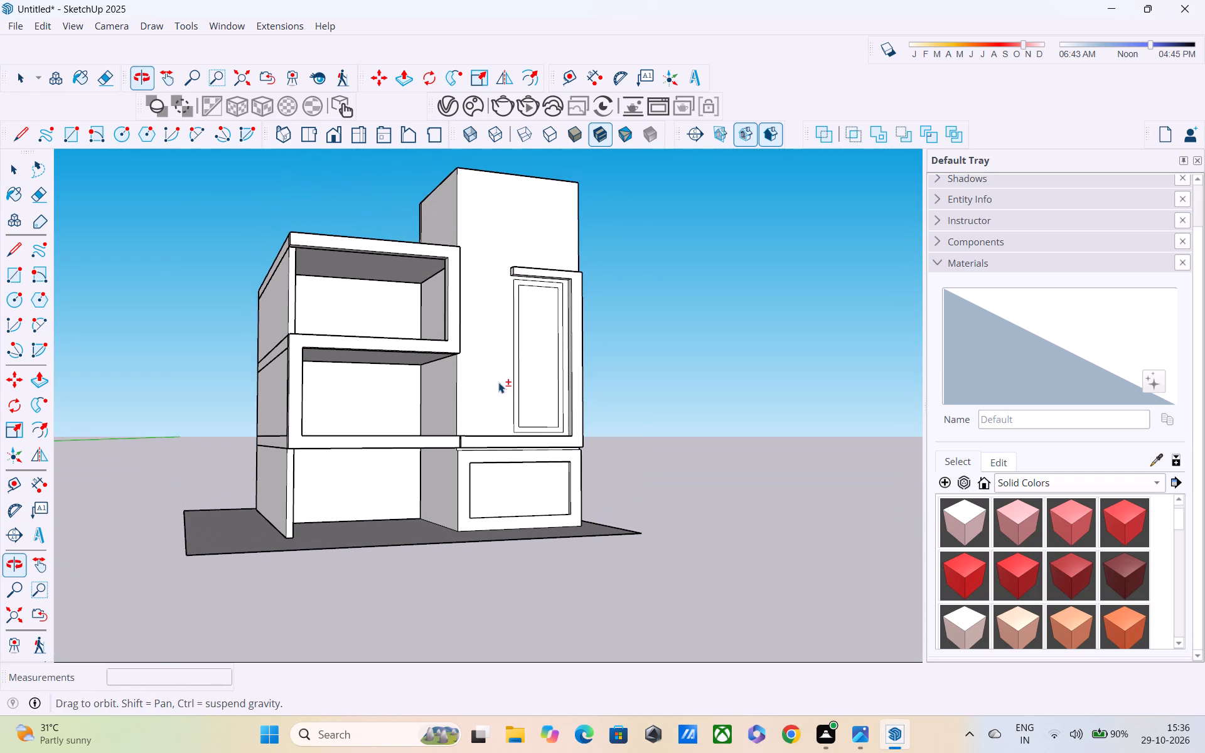
shift+middle_drag(528, 383, 529, 412)
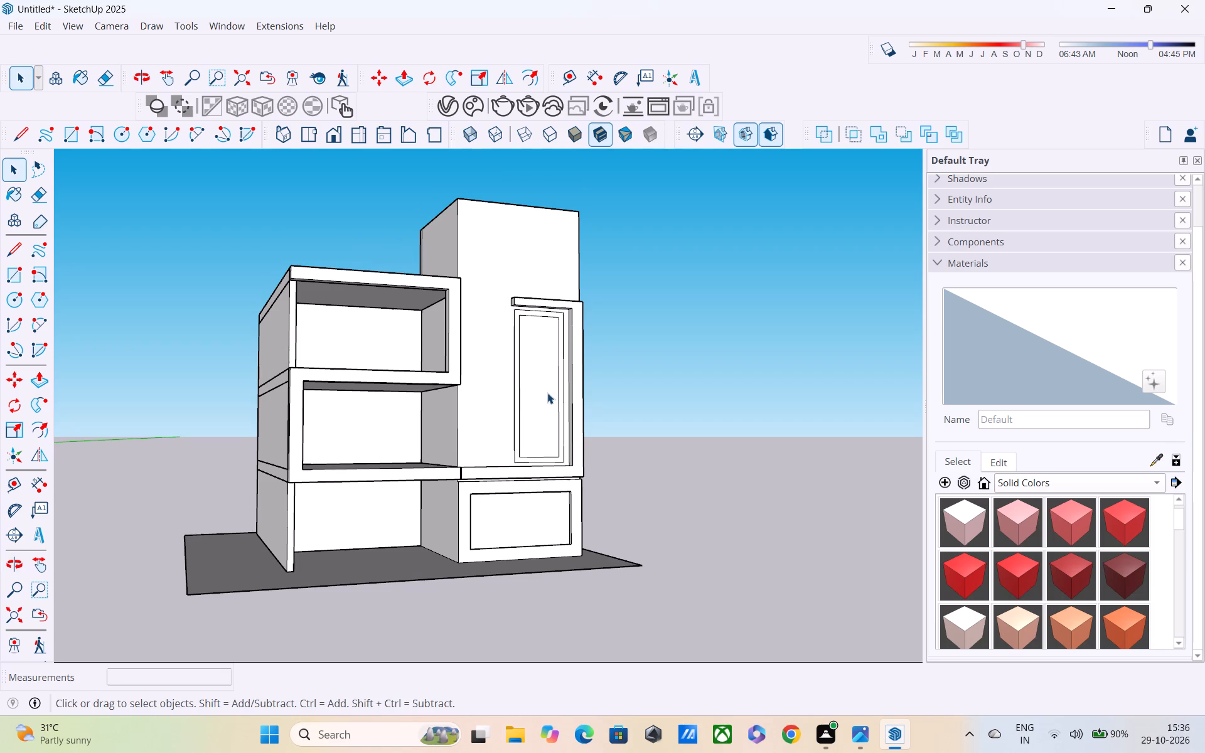
scroll(549, 383, down, 1)
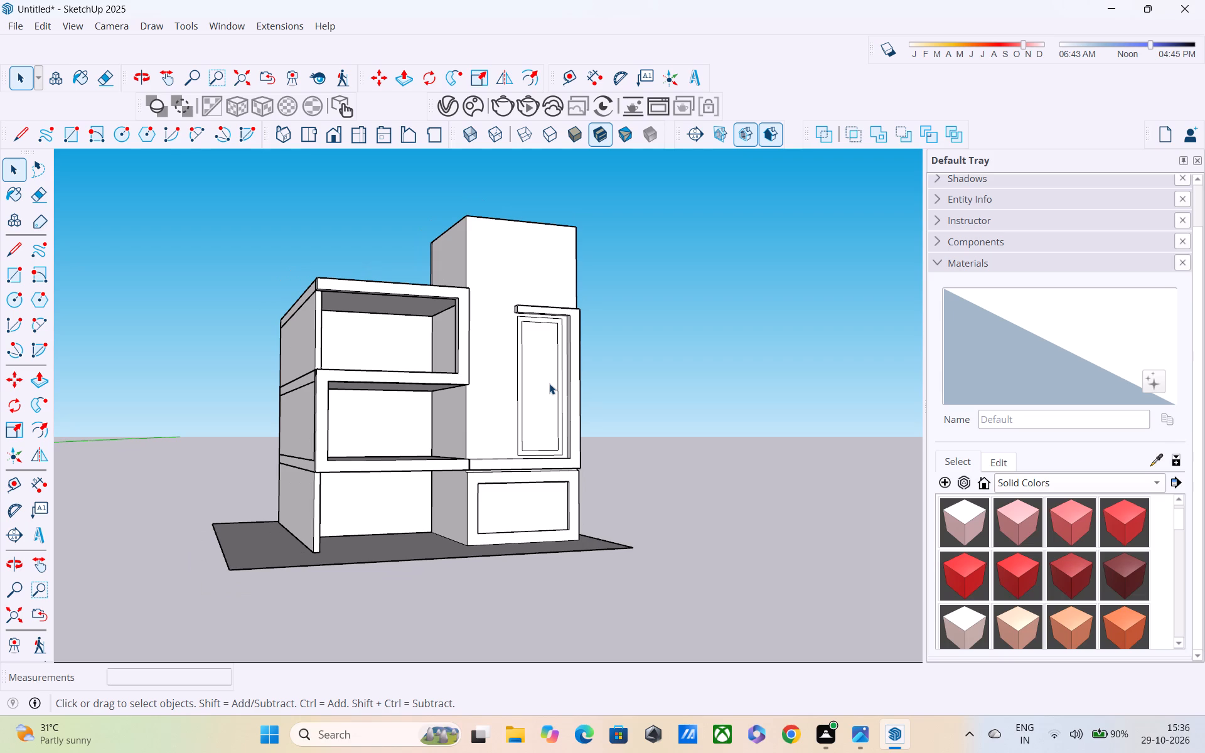
scroll(549, 383, up, 3)
middle_drag(550, 382, 408, 450)
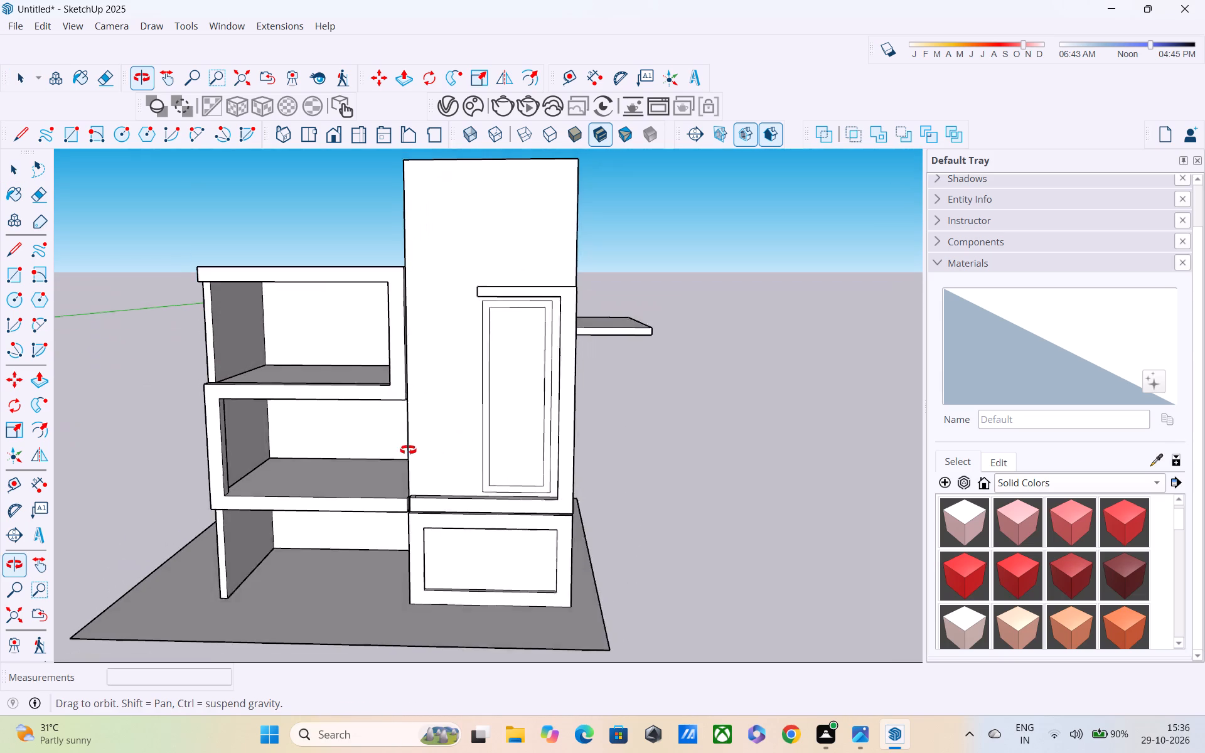
middle_drag(408, 450, 397, 454)
scroll(425, 414, up, 1)
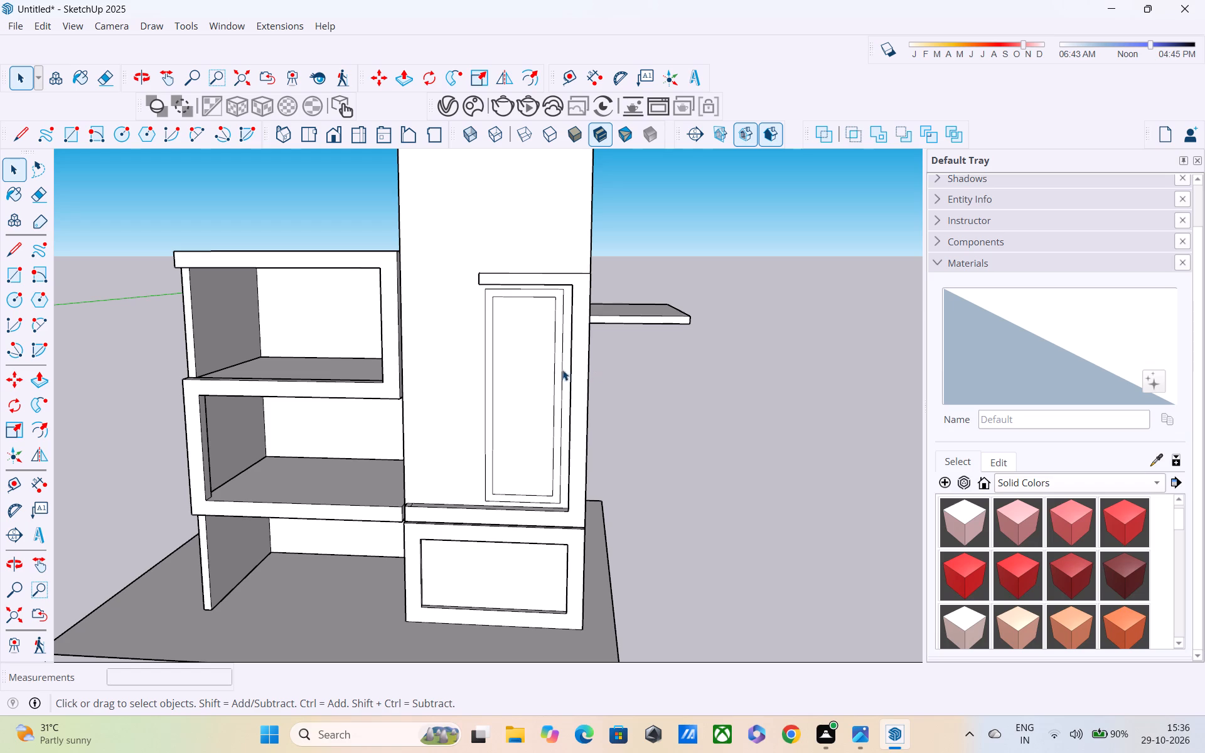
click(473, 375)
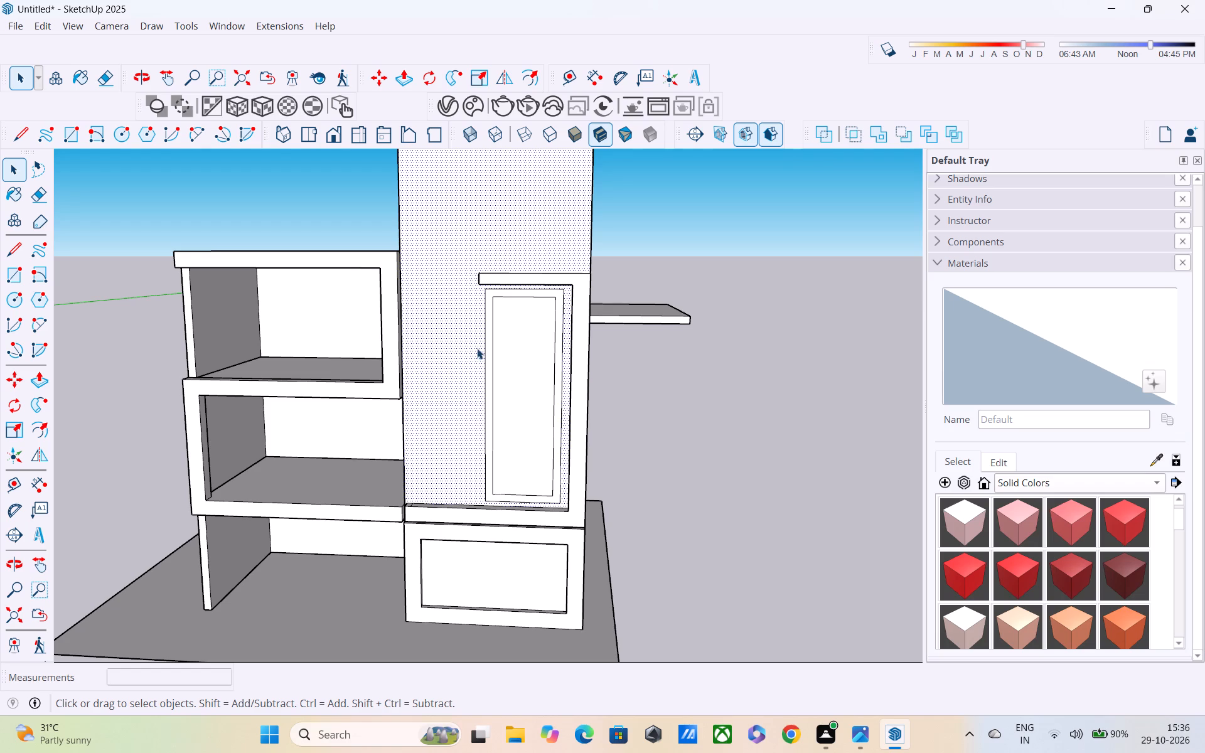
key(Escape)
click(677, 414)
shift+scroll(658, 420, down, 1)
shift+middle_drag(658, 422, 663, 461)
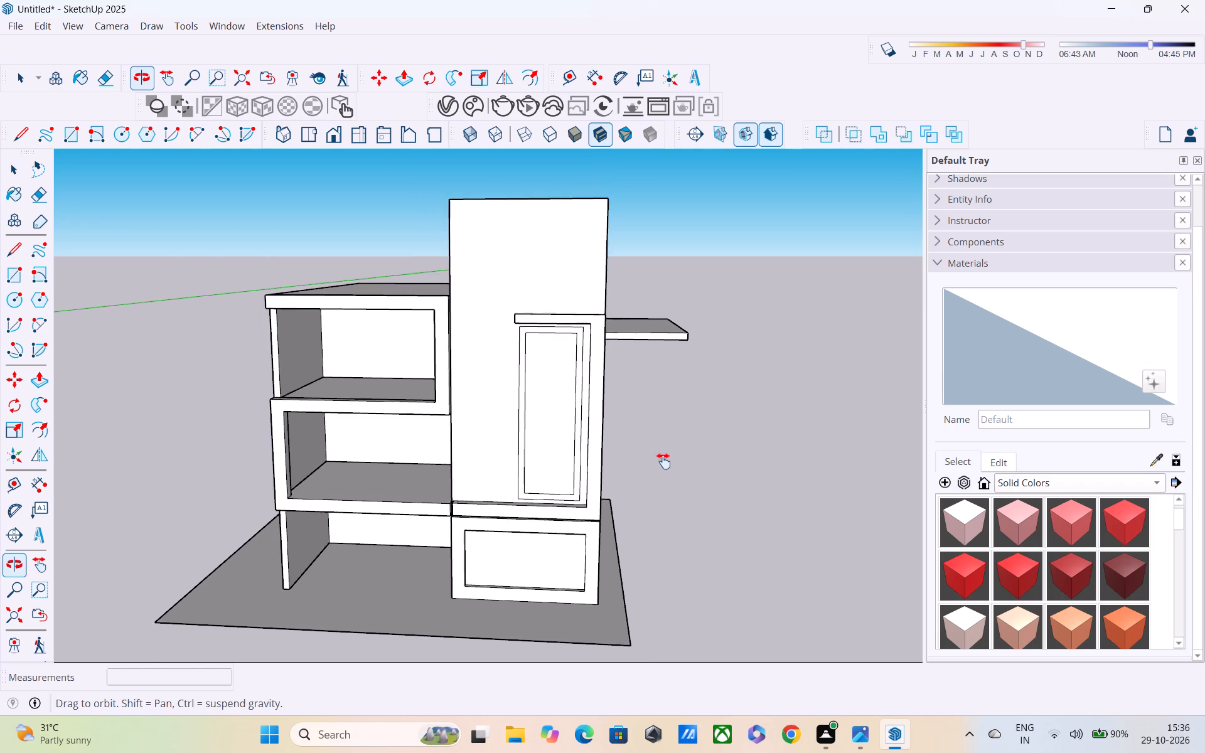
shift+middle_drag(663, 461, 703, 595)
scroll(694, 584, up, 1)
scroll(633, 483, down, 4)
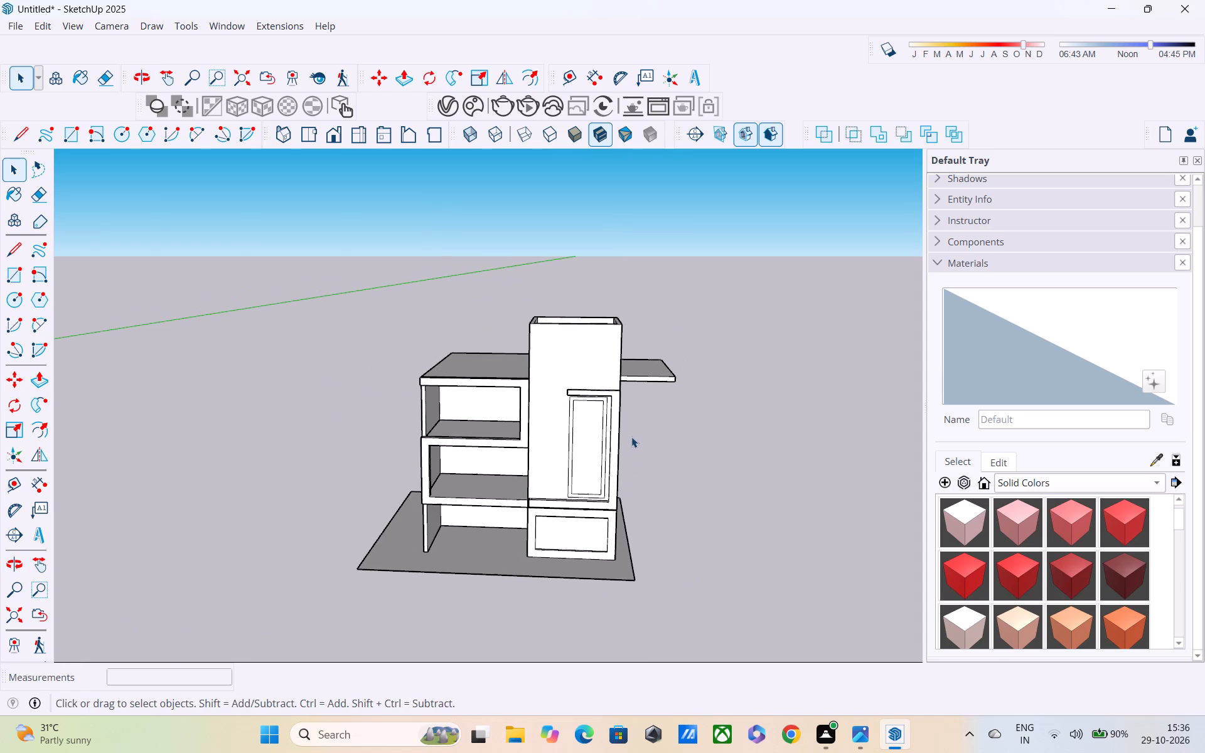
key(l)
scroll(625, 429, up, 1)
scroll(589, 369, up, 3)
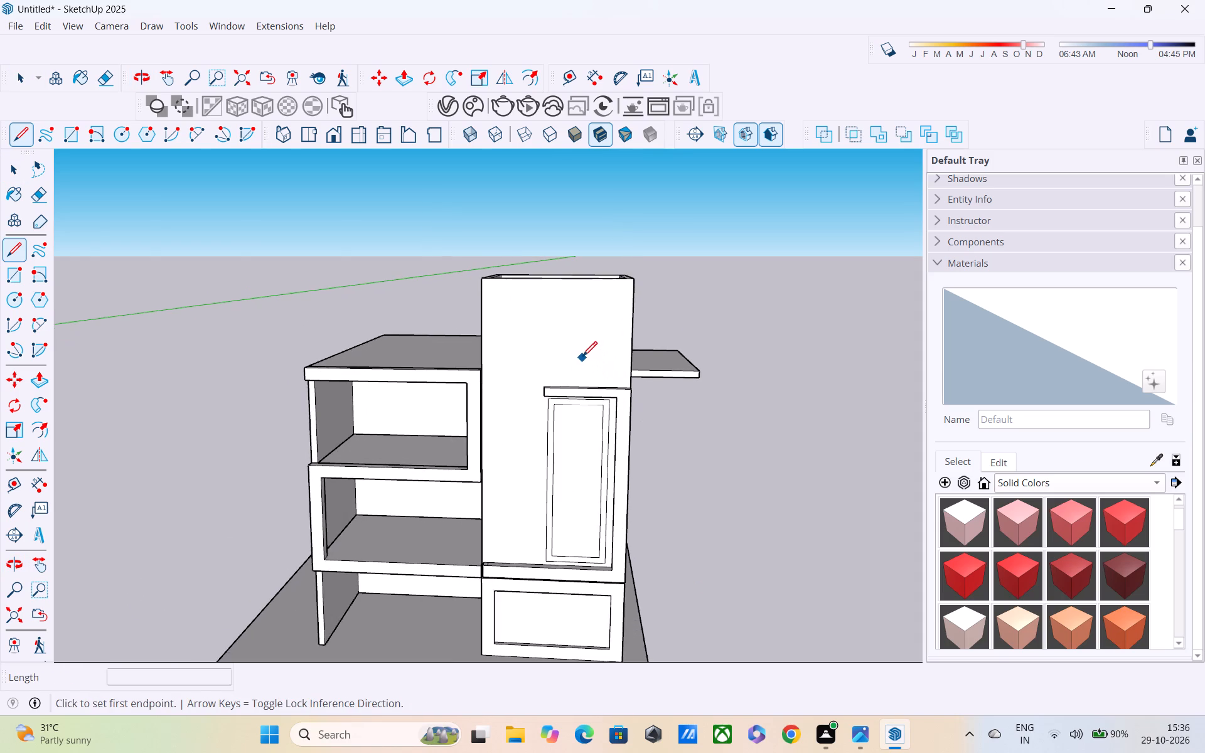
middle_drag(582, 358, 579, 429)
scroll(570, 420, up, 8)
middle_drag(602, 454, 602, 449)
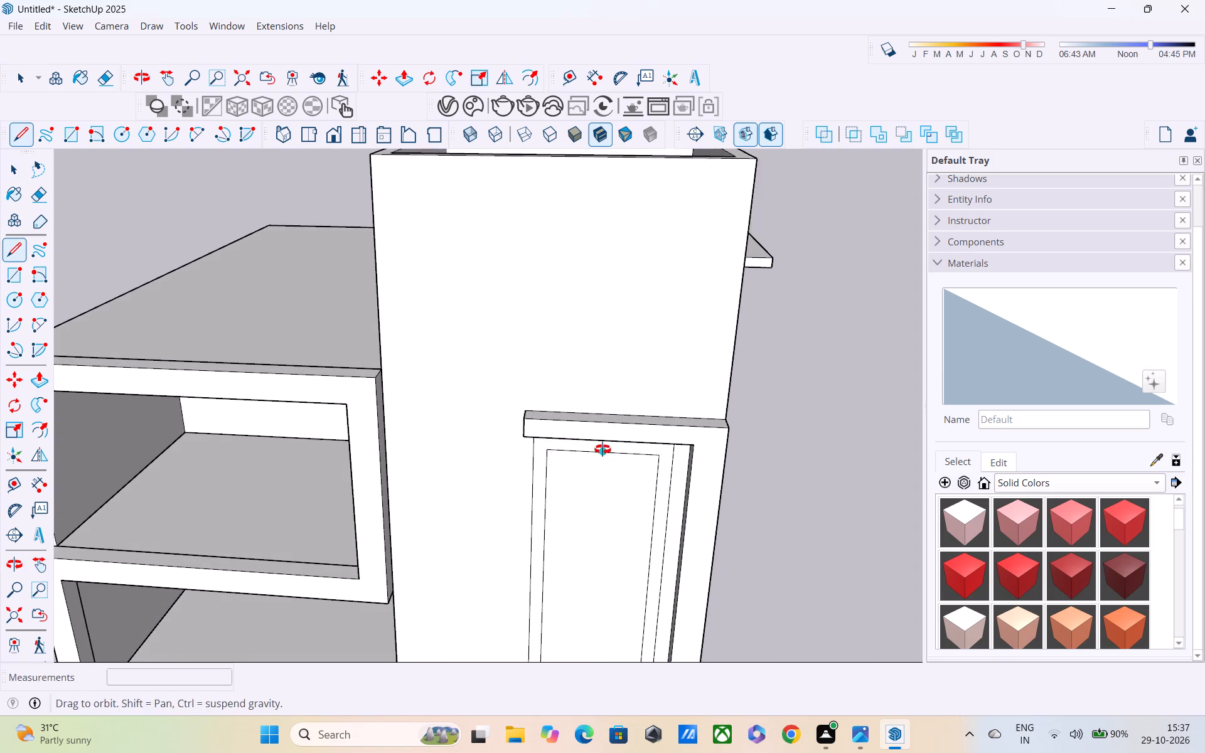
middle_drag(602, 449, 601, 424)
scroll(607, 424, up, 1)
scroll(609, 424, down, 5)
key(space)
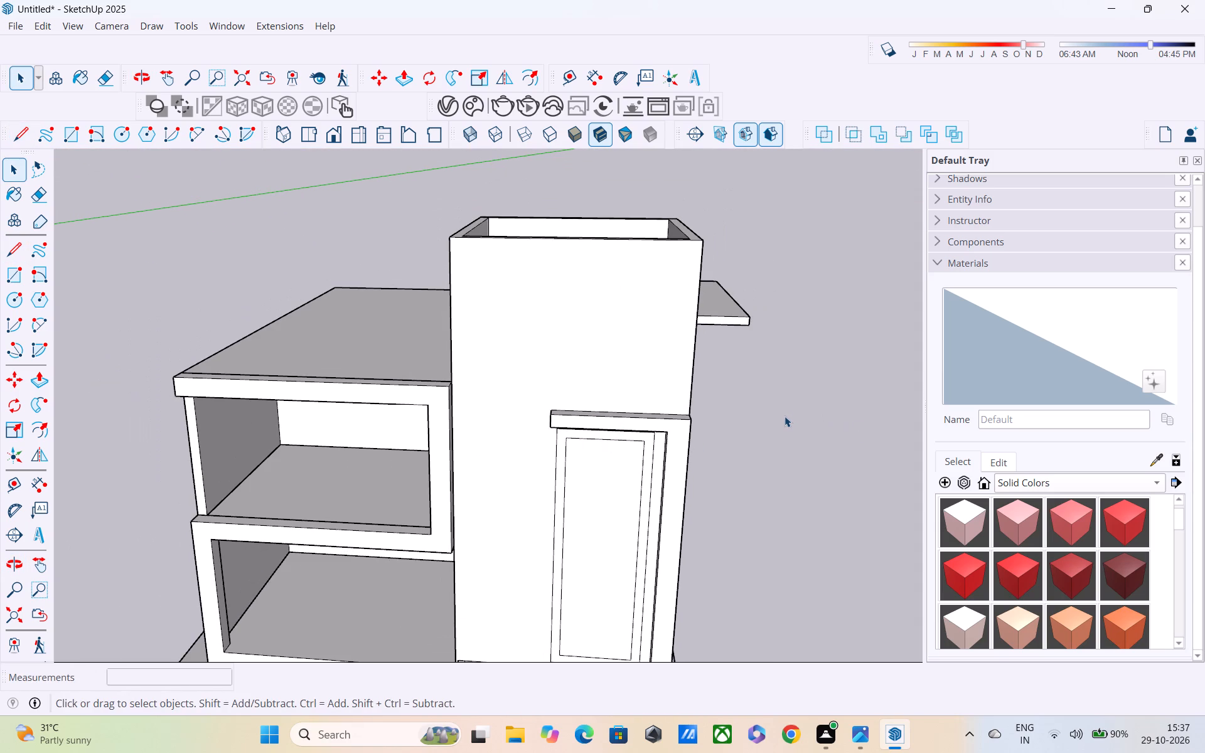
Draw a 1' 6" line across the L-shaped frame from its upper inner corner to the tower's outer edge, separating the top bar.
middle_drag(783, 417, 682, 469)
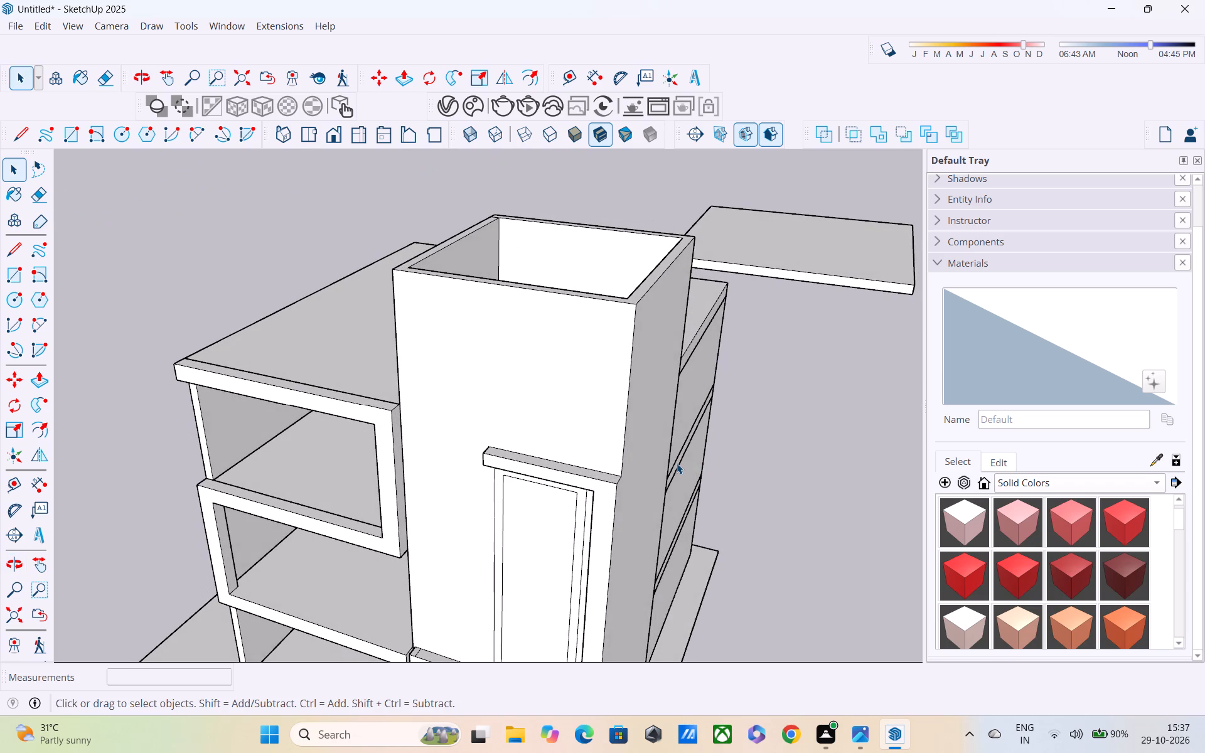
key(l)
scroll(543, 535, up, 1)
scroll(611, 493, up, 3)
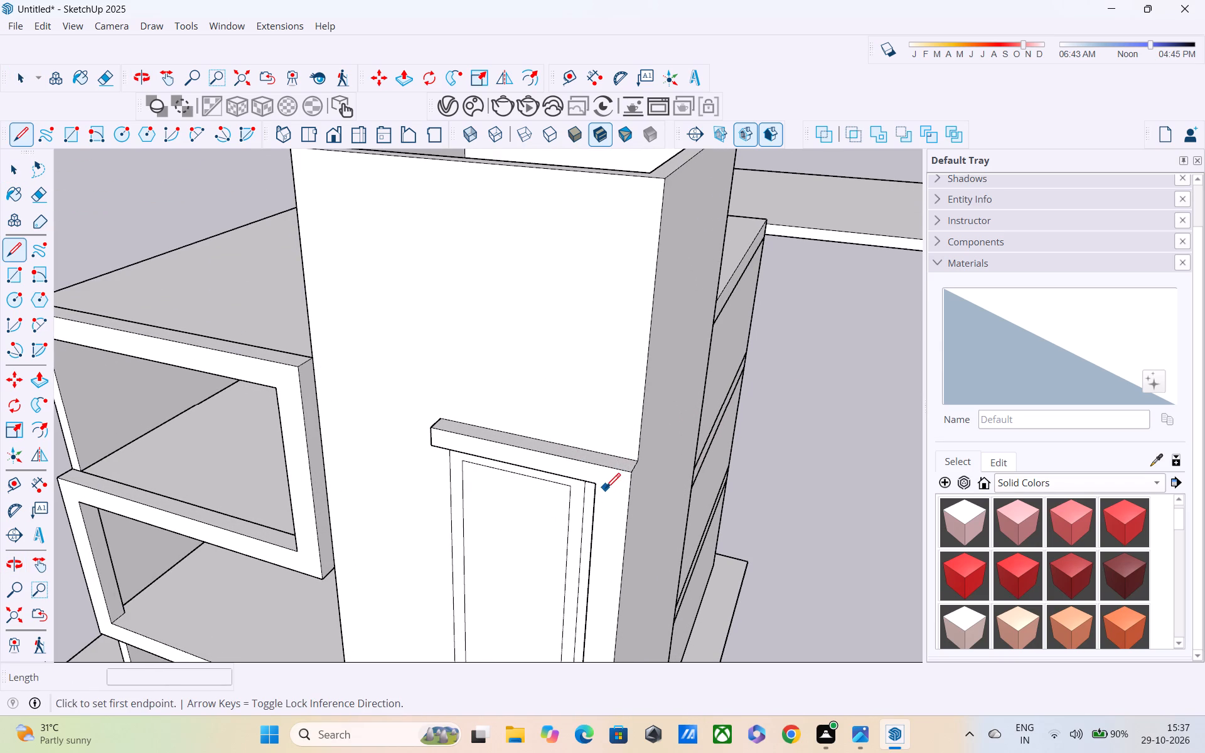
click(596, 486)
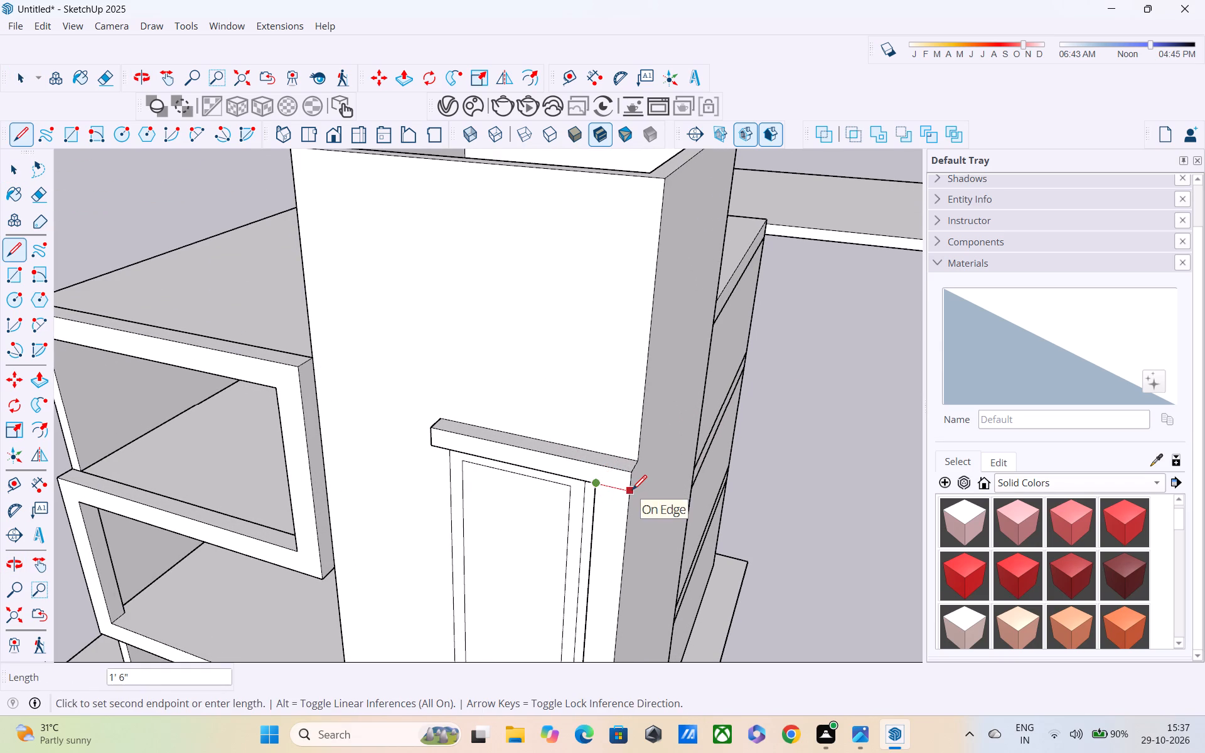
click(632, 491)
Push/Pull the front face of the frame's separated top bar outward by 2'.
key(p)
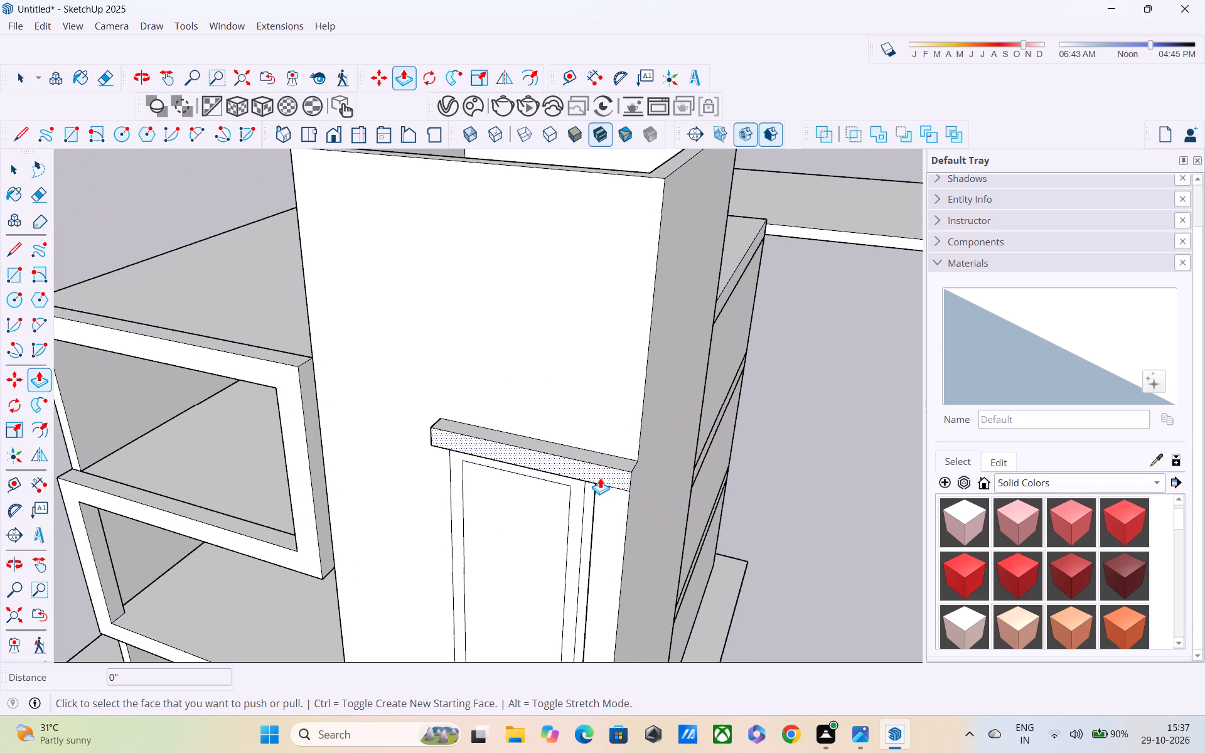
click(600, 478)
middle_drag(581, 496, 602, 379)
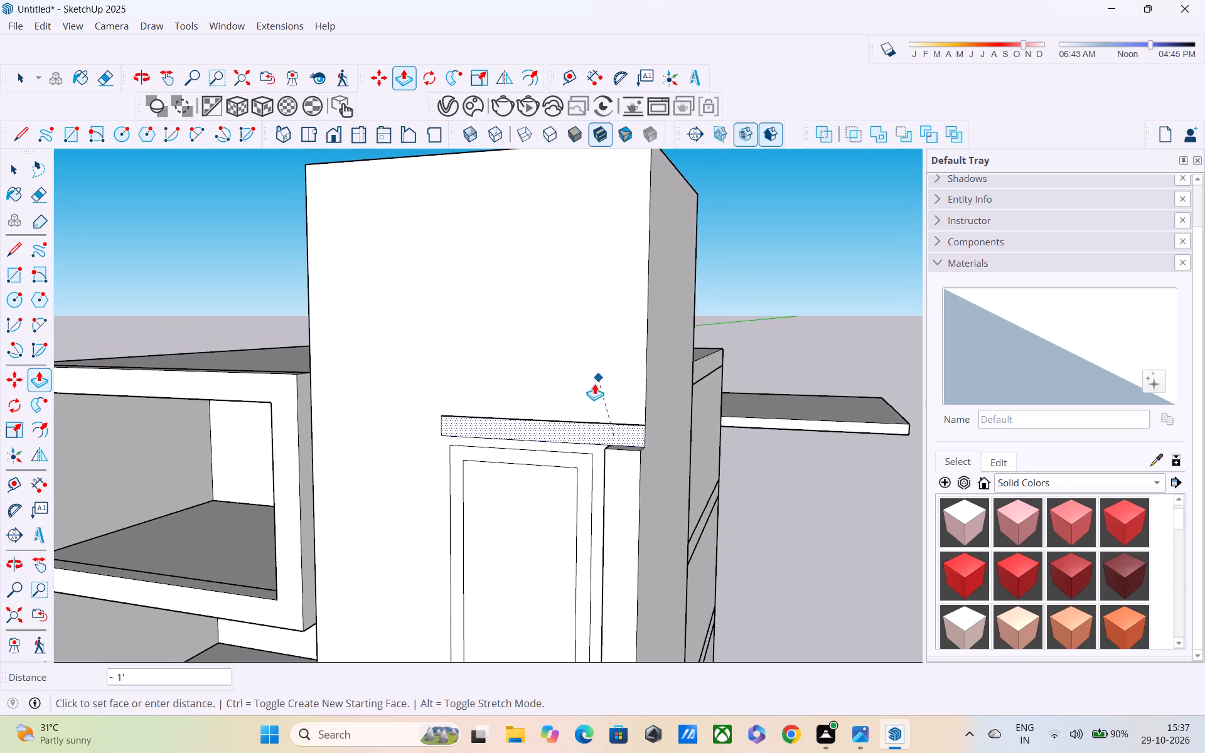
middle_drag(576, 414, 587, 370)
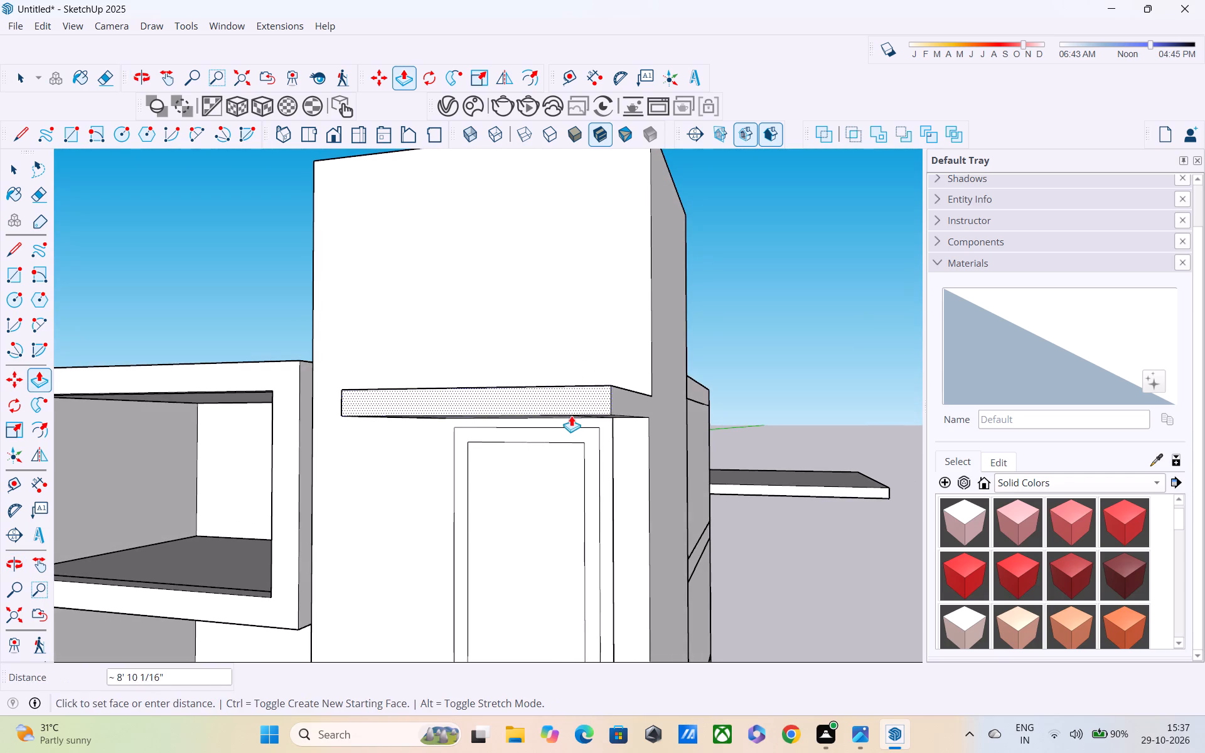
middle_drag(574, 422, 340, 543)
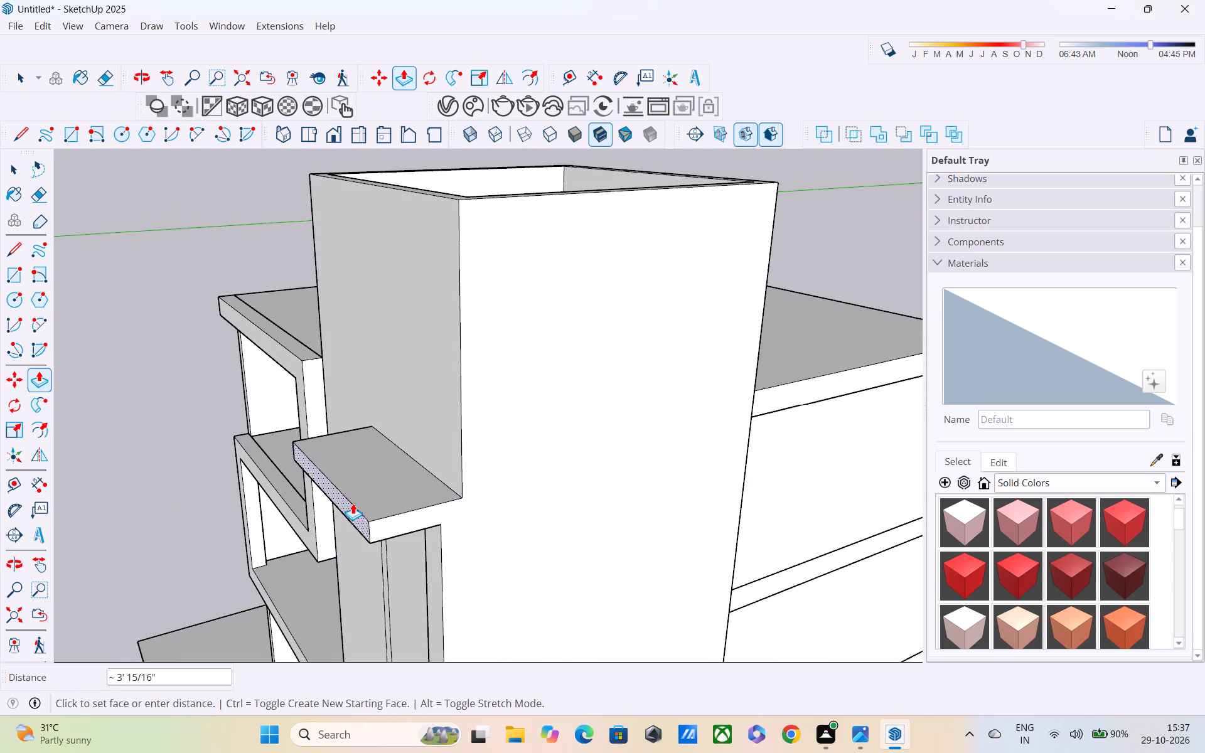
text(2')
key(Return)
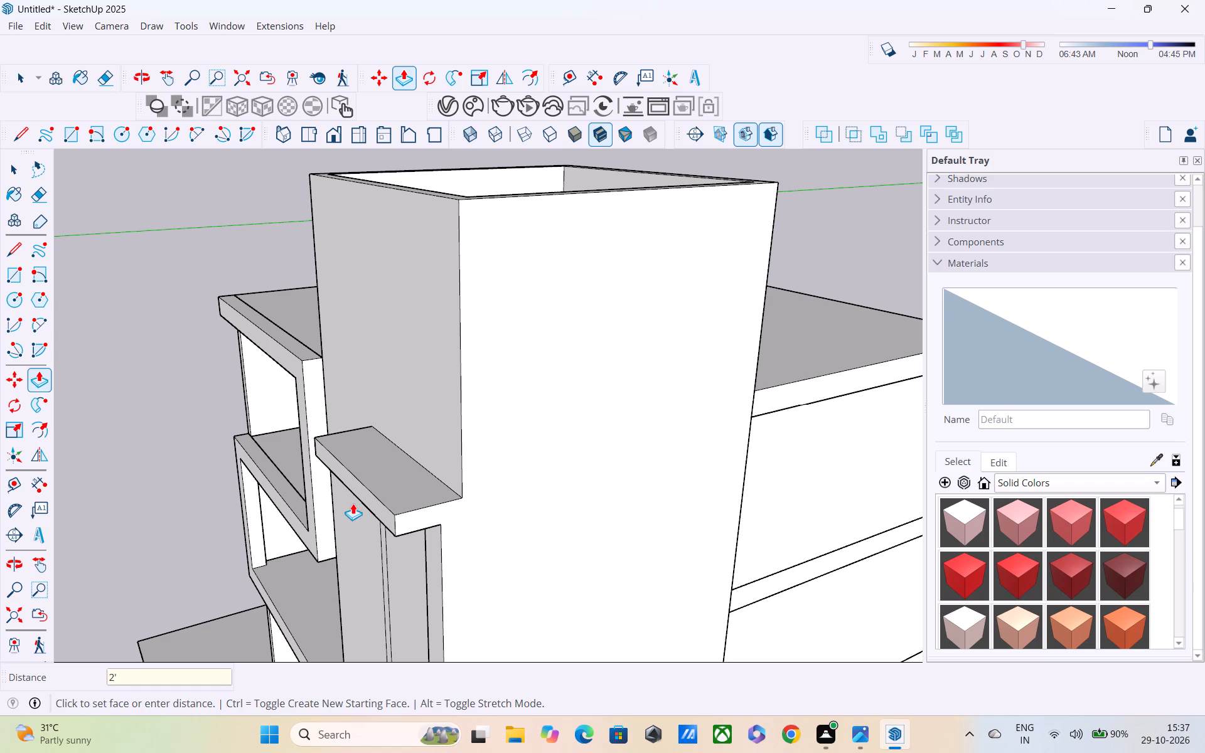
Erase the leftover dividing line across the underside of the projecting canopy on the tower's front.
middle_drag(376, 510, 611, 330)
scroll(587, 401, down, 1)
middle_drag(590, 399, 646, 341)
key(e)
scroll(620, 377, up, 3)
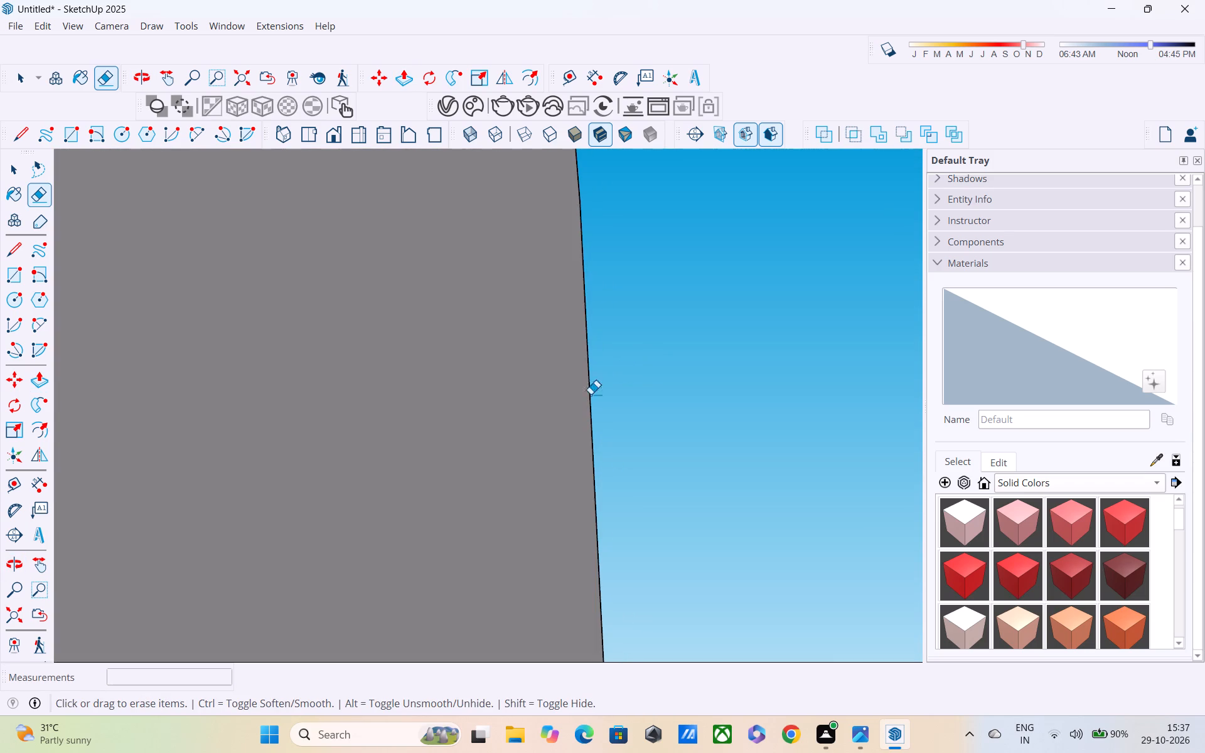
scroll(554, 419, down, 11)
scroll(465, 467, down, 3)
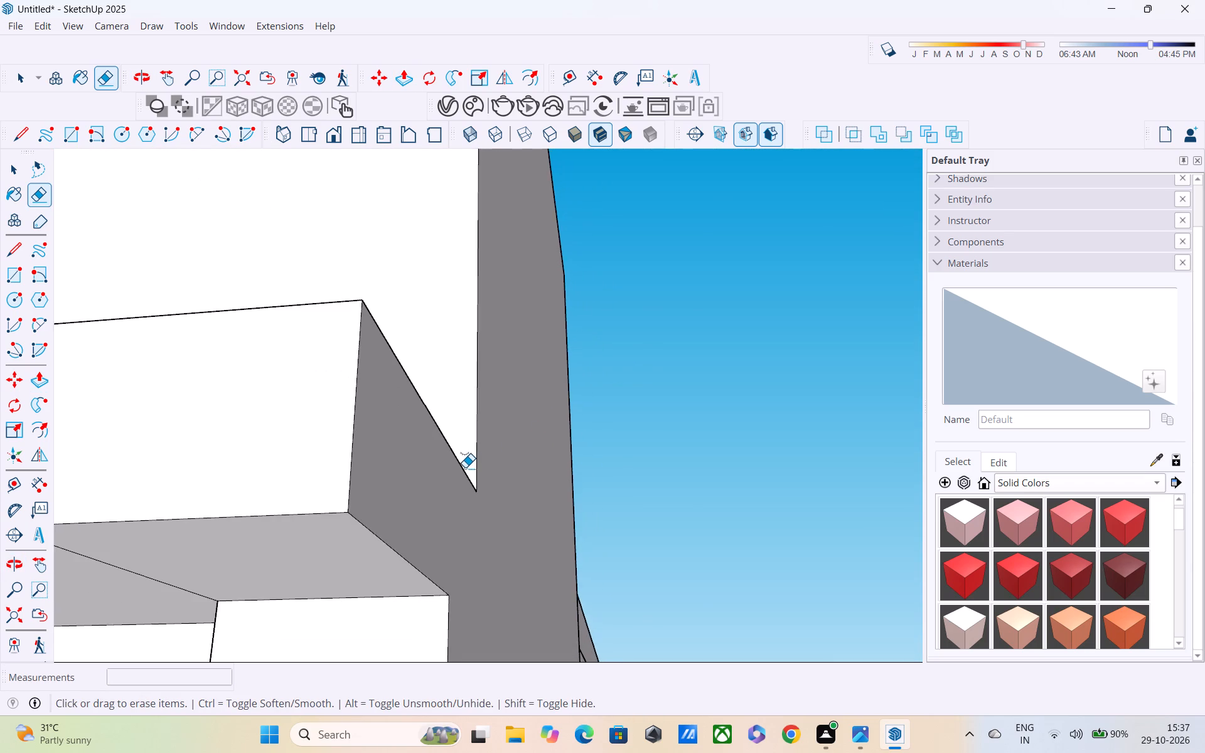
shift+middle_drag(465, 467, 661, 250)
shift+middle_drag(521, 252, 602, 329)
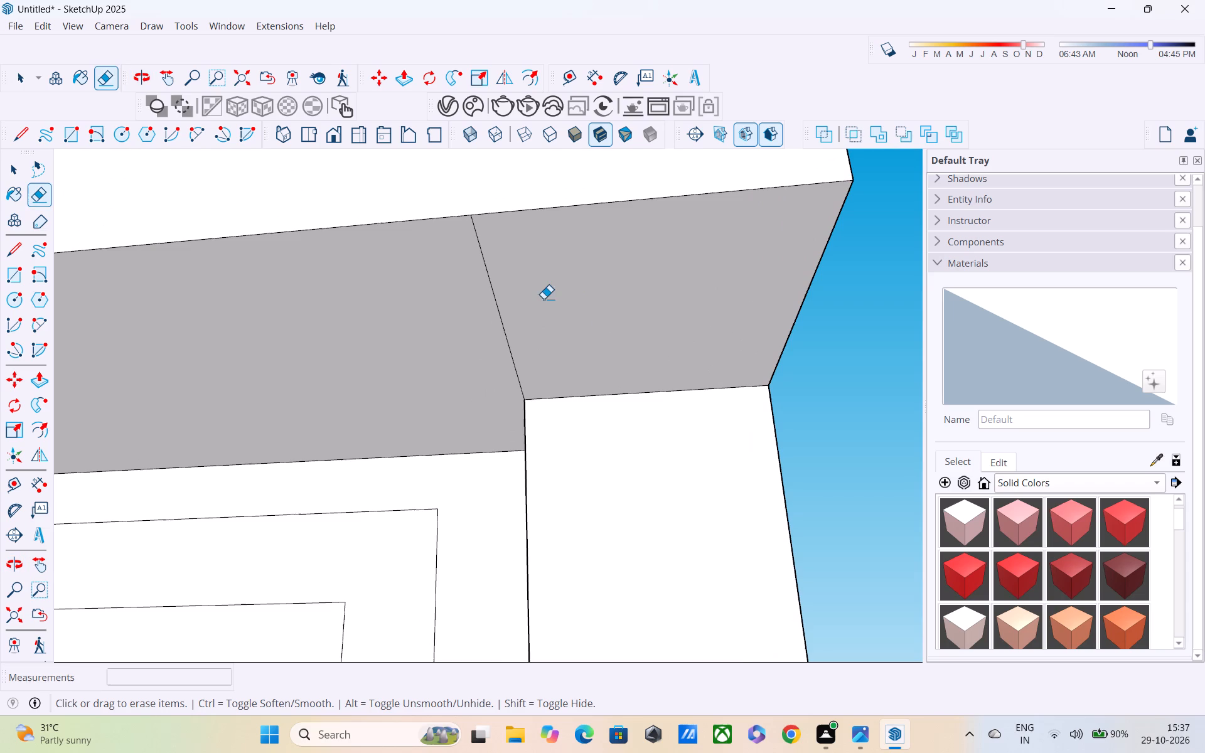
drag(540, 296, 482, 357)
scroll(482, 358, down, 10)
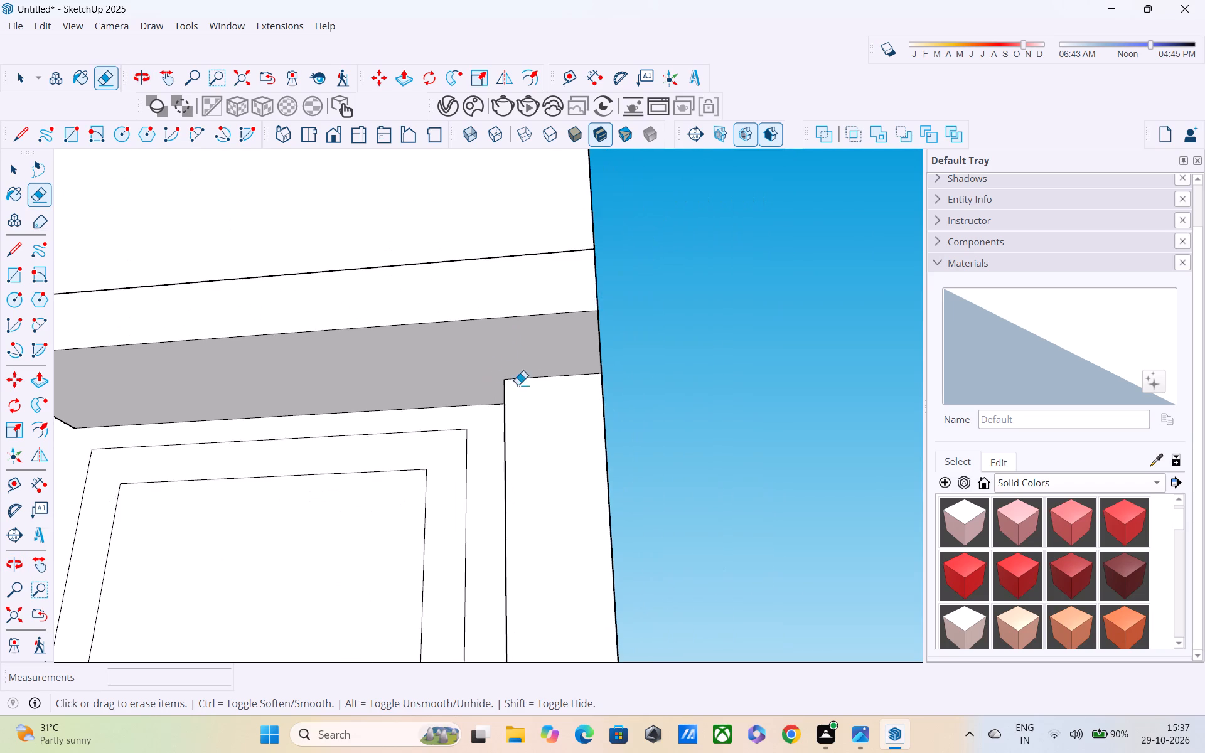
Examine the projecting canopy, the panel below it and the blank tower wall above it from the front, above and below.
middle_drag(572, 432, 709, 508)
scroll(709, 472, down, 7)
key(space)
click(816, 351)
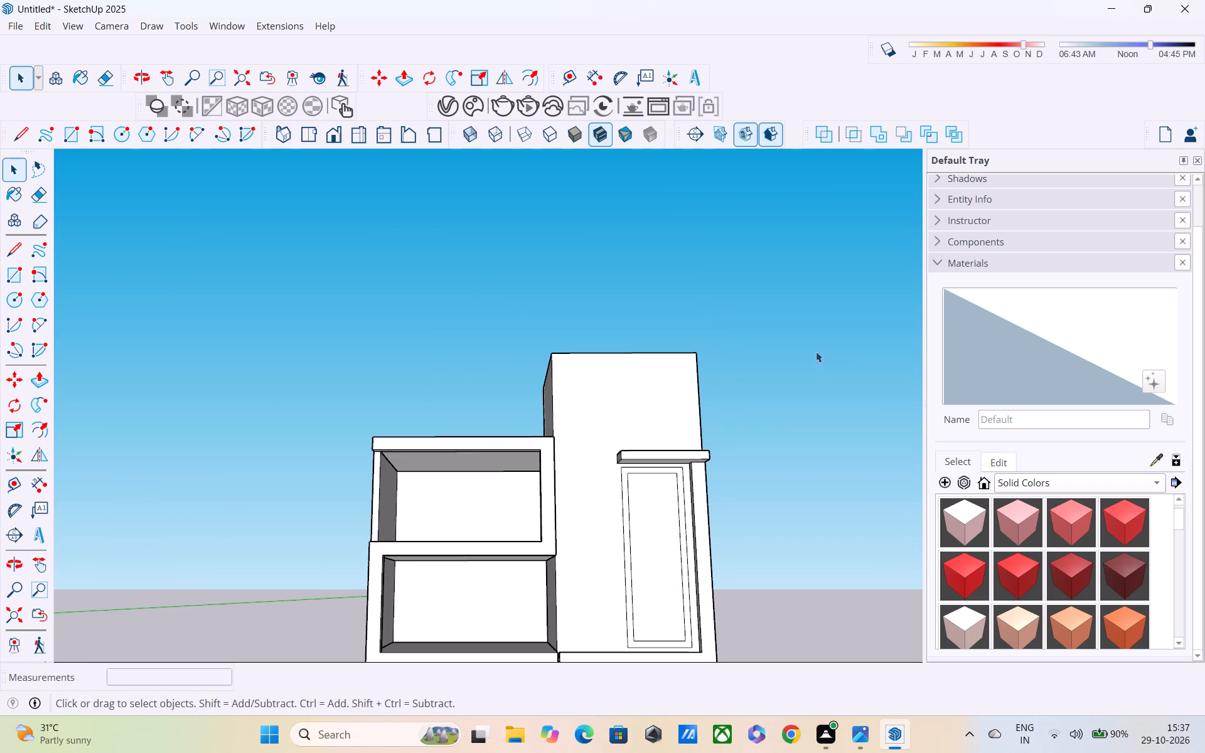
scroll(648, 479, up, 4)
middle_drag(656, 472, 783, 575)
scroll(599, 491, up, 4)
scroll(654, 413, down, 2)
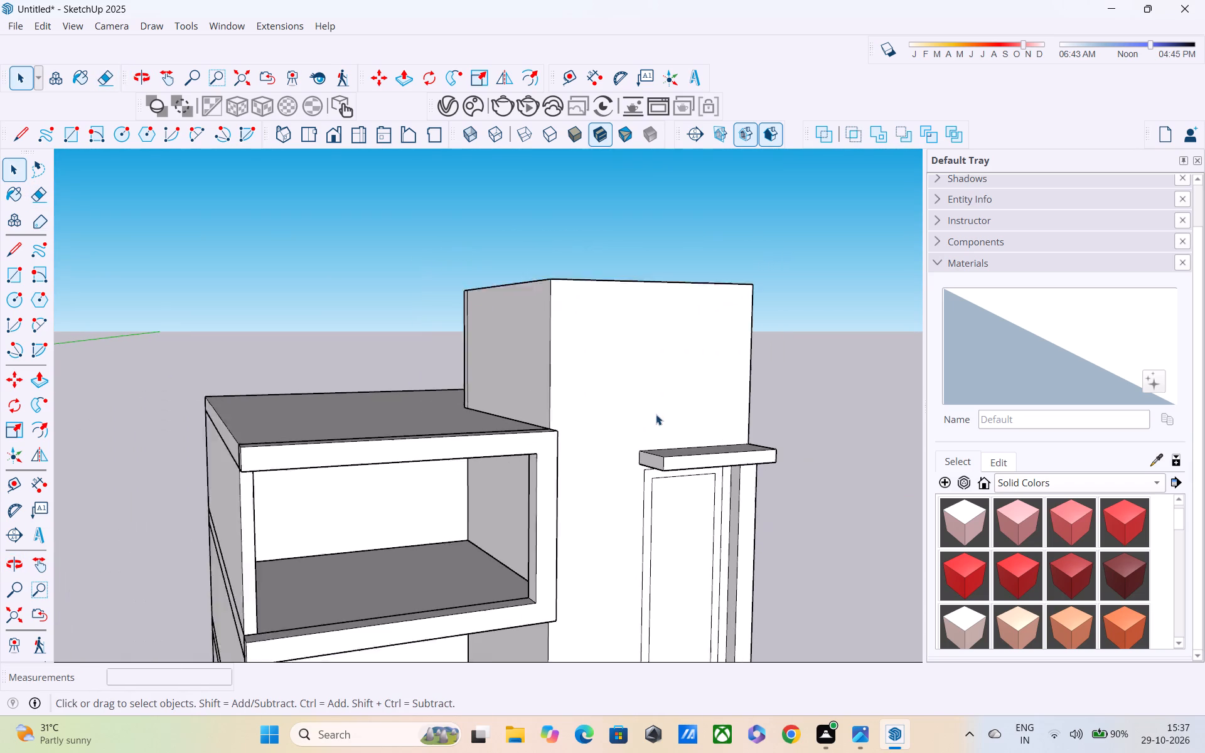
scroll(656, 414, down, 2)
key(l)
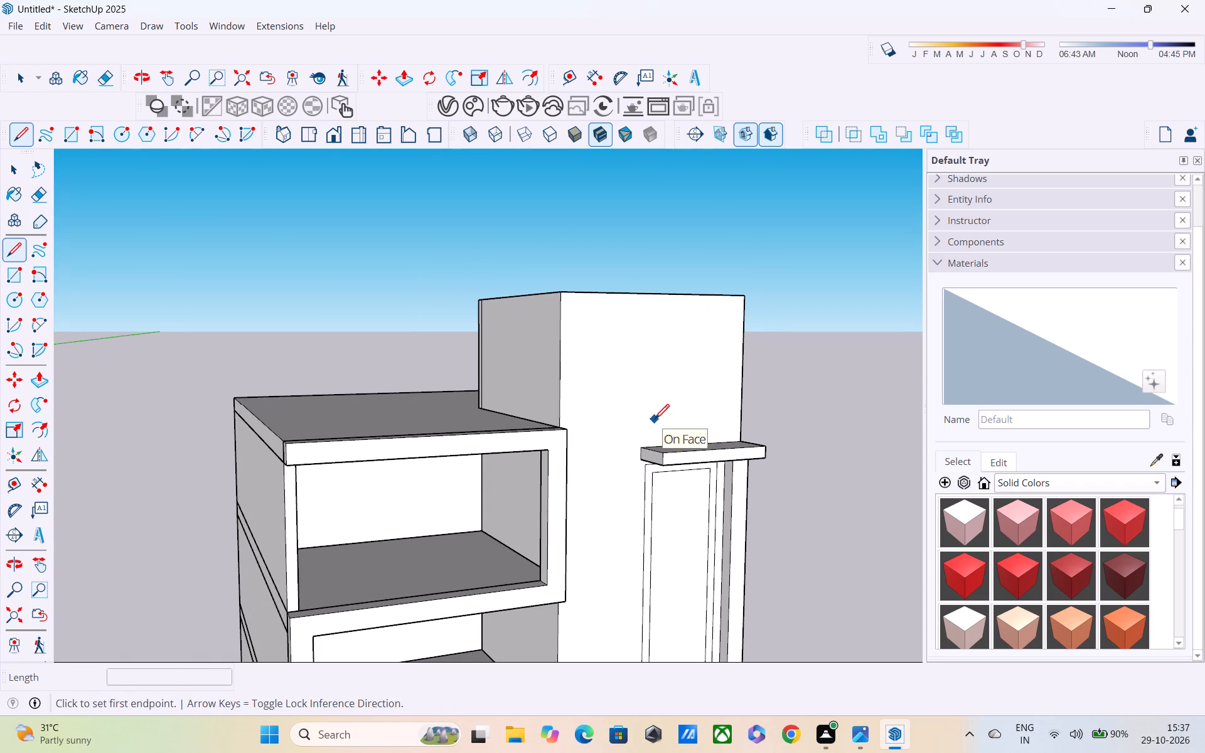
scroll(660, 427, up, 1)
middle_drag(678, 424, 601, 476)
scroll(609, 476, up, 4)
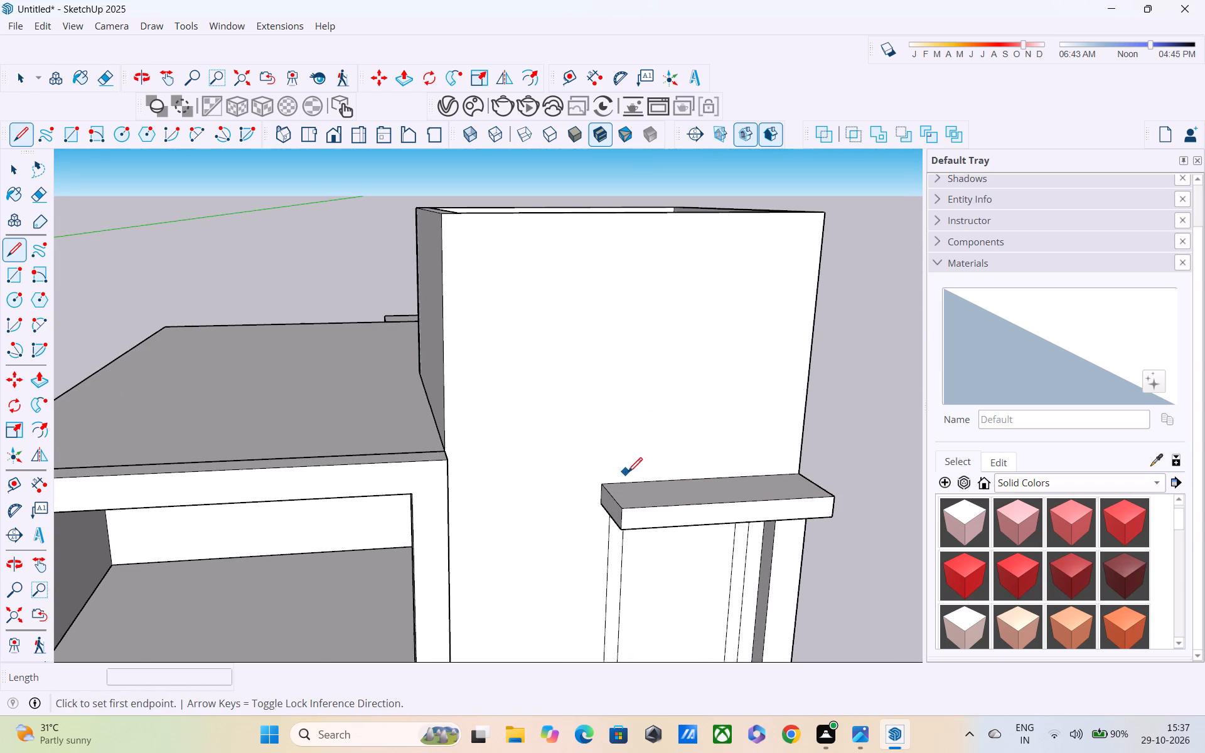
middle_drag(655, 478, 592, 314)
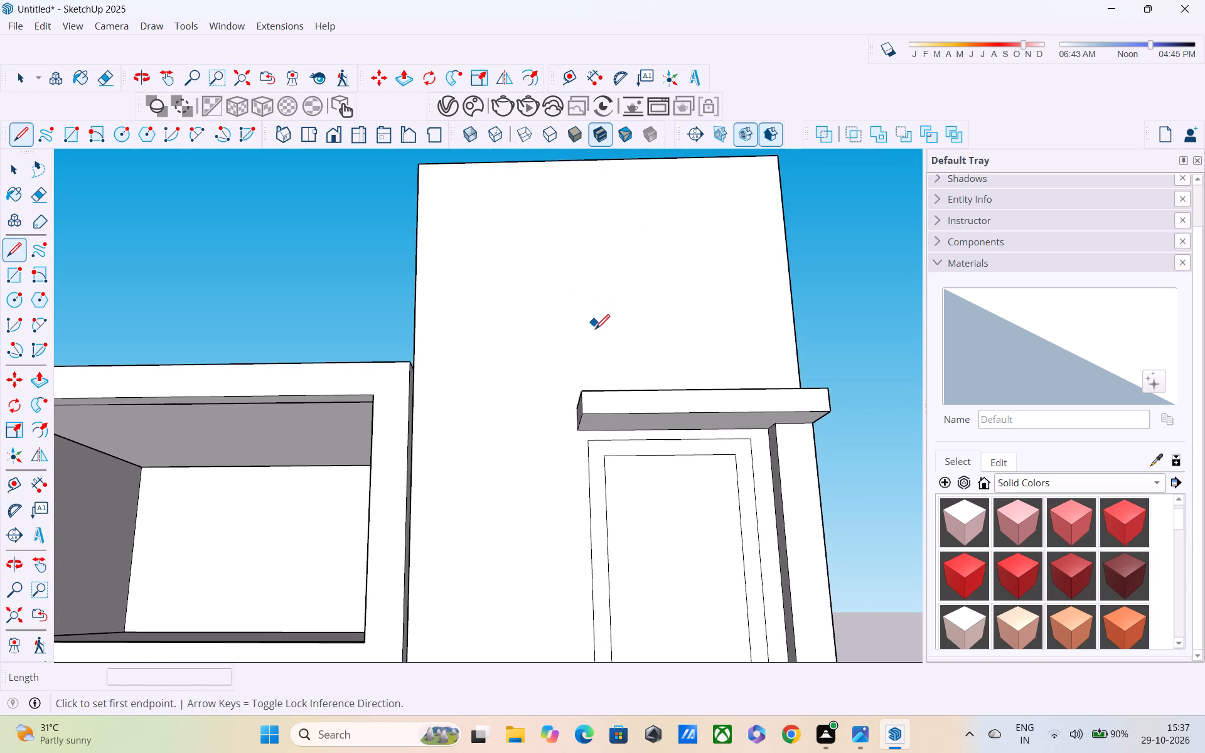
scroll(597, 336, up, 1)
shift+middle_drag(604, 338, 645, 188)
scroll(645, 188, up, 1)
scroll(645, 193, down, 4)
middle_drag(637, 306, 626, 193)
scroll(619, 195, down, 4)
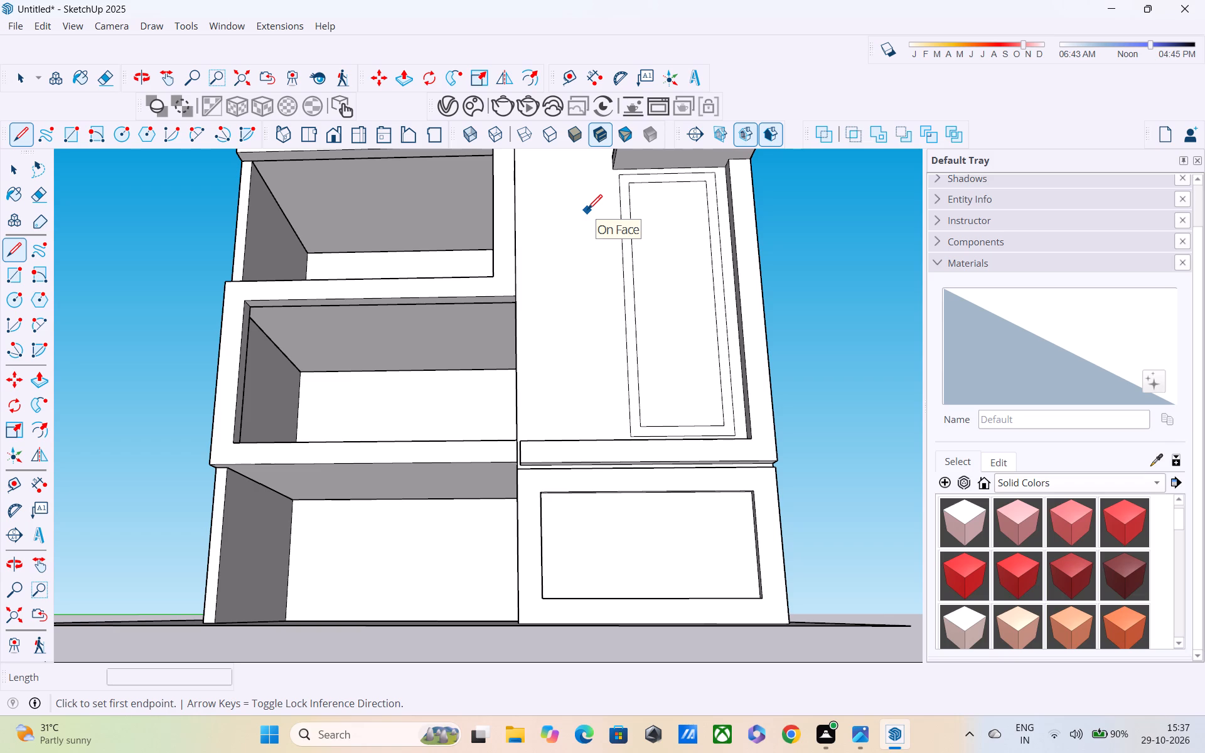
ctrl+middle_drag(589, 216, 603, 346)
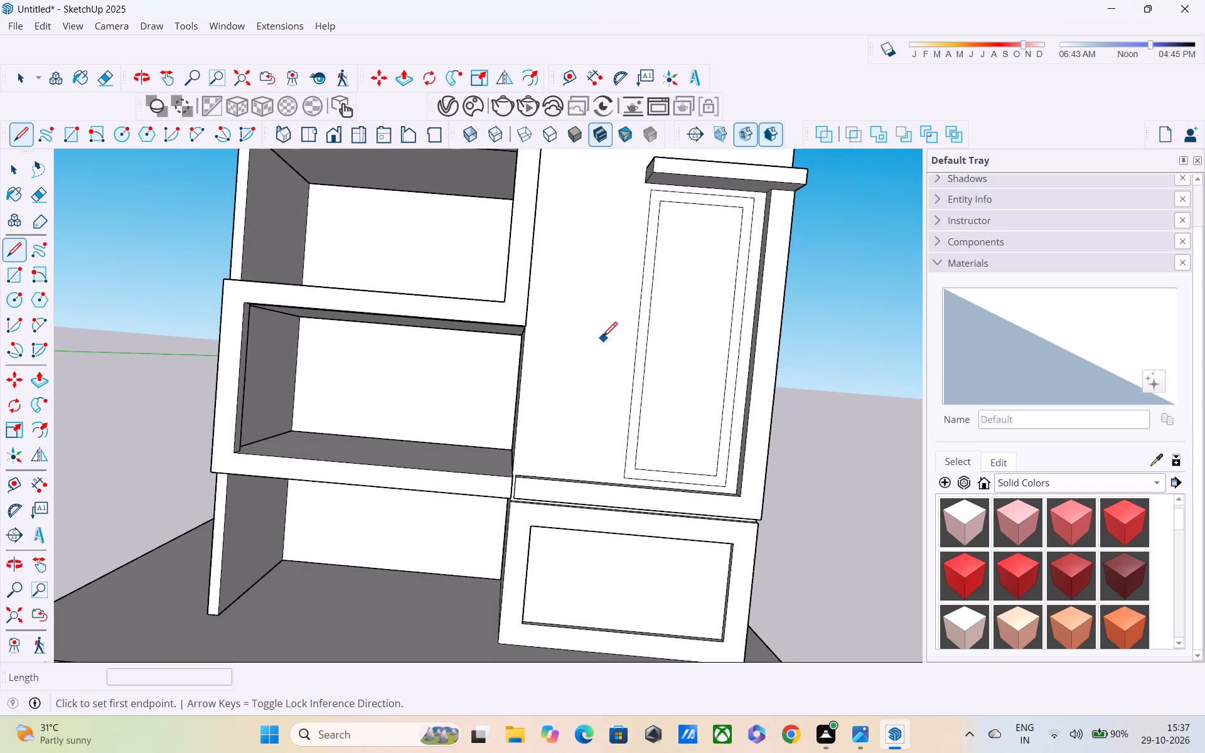
shift+scroll(602, 350, down, 1)
shift+middle_drag(604, 385, 604, 563)
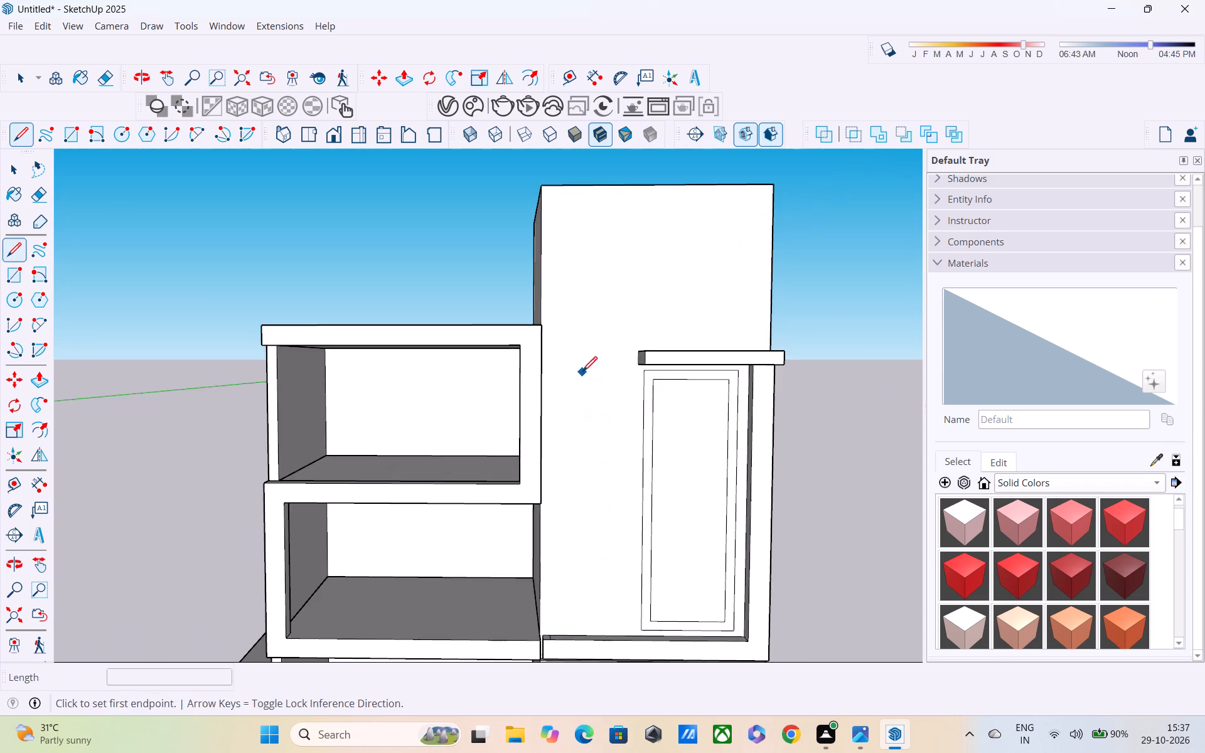
middle_drag(582, 373, 458, 328)
middle_drag(528, 282, 549, 402)
scroll(552, 405, down, 1)
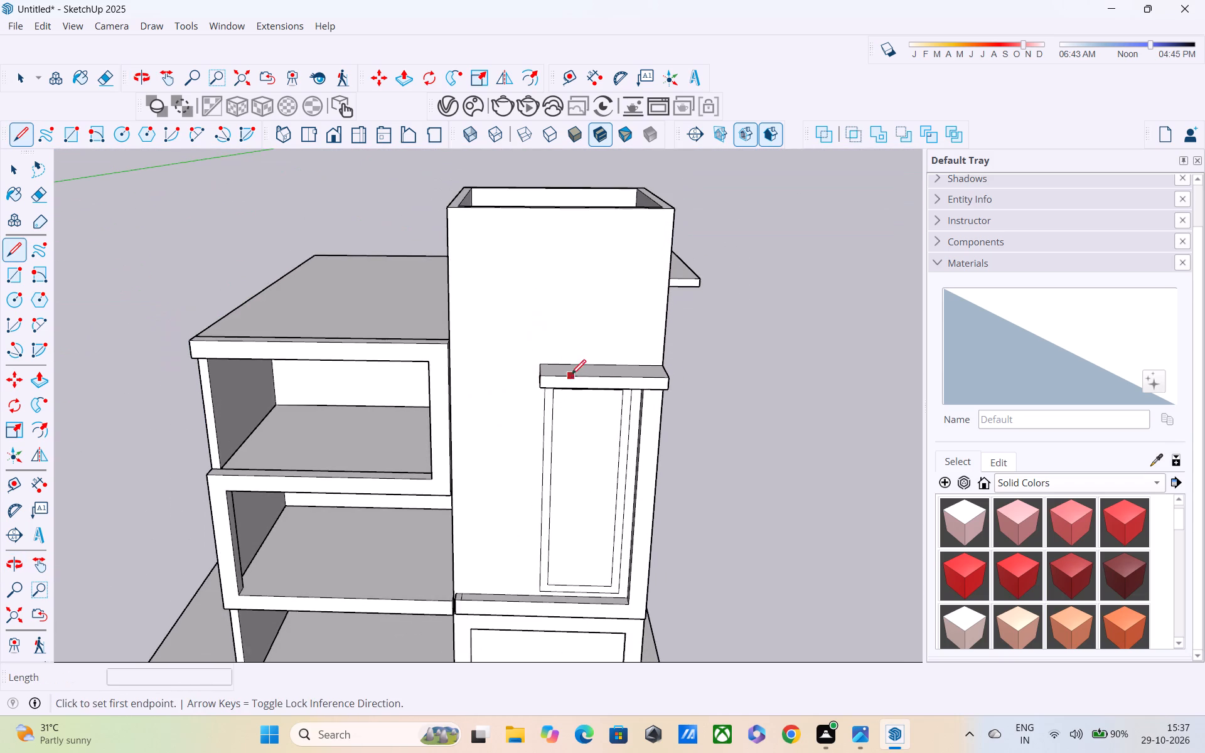
scroll(571, 361, up, 3)
scroll(585, 350, down, 3)
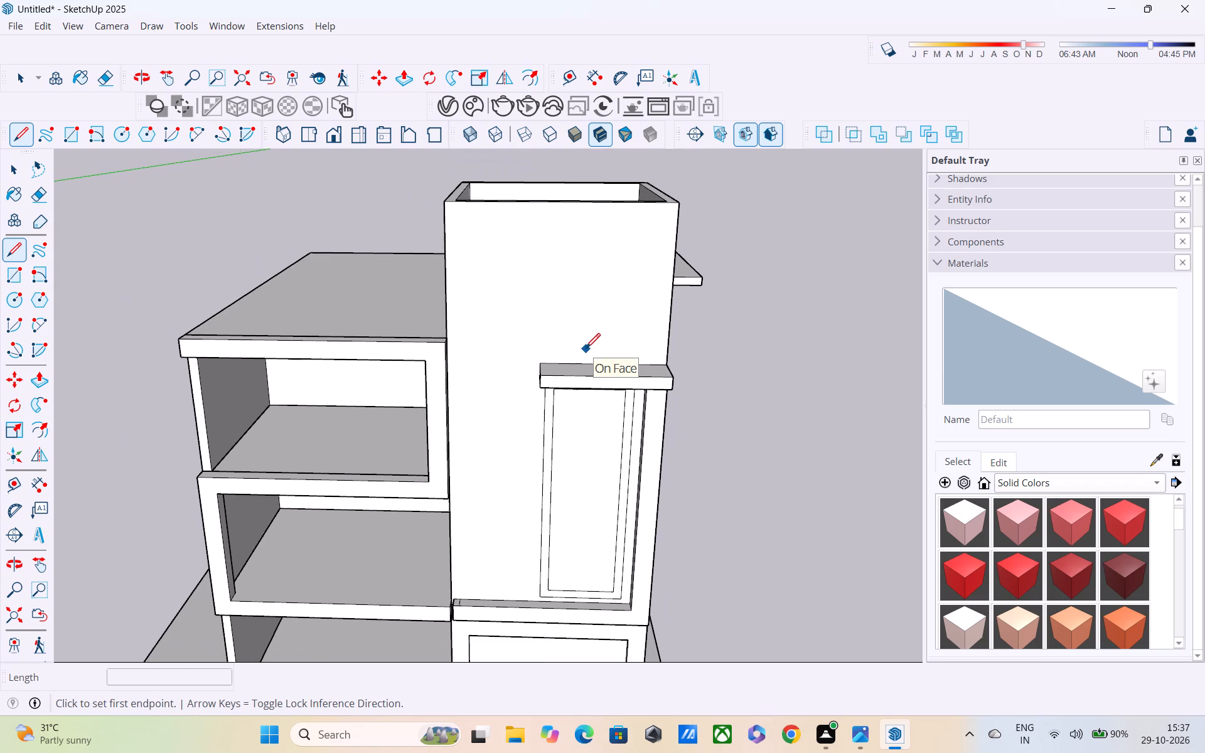
scroll(602, 319, up, 4)
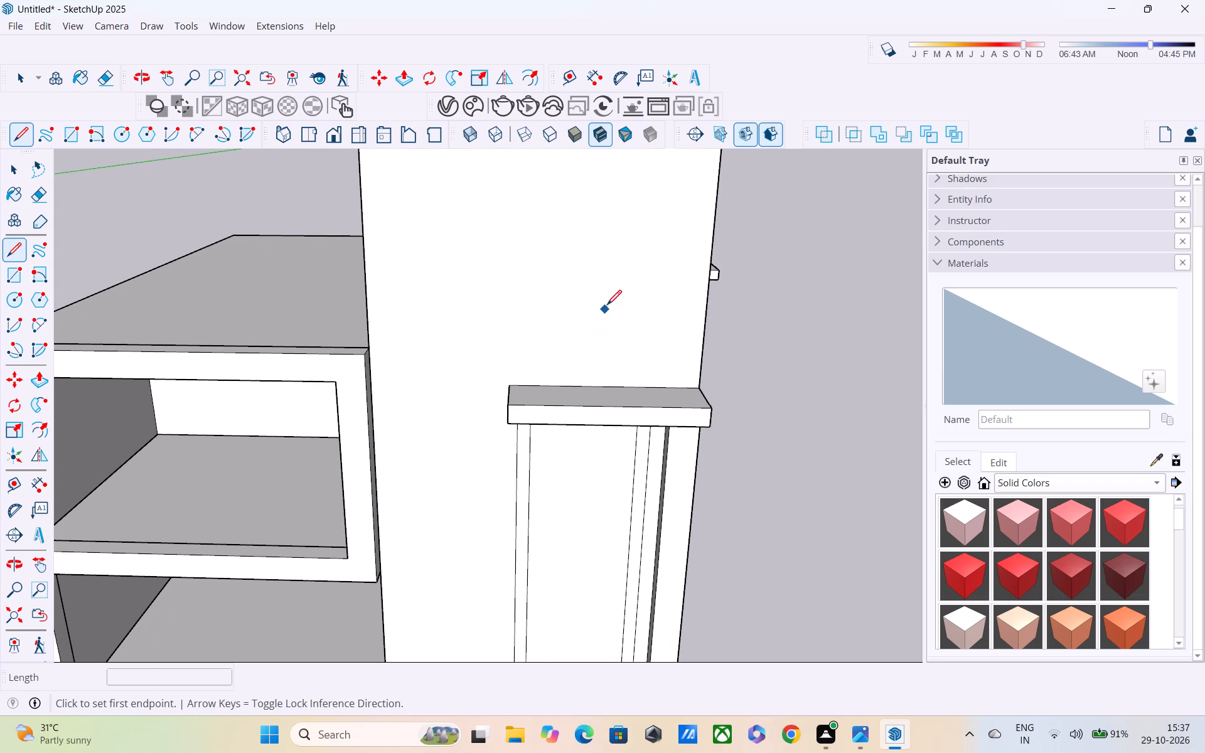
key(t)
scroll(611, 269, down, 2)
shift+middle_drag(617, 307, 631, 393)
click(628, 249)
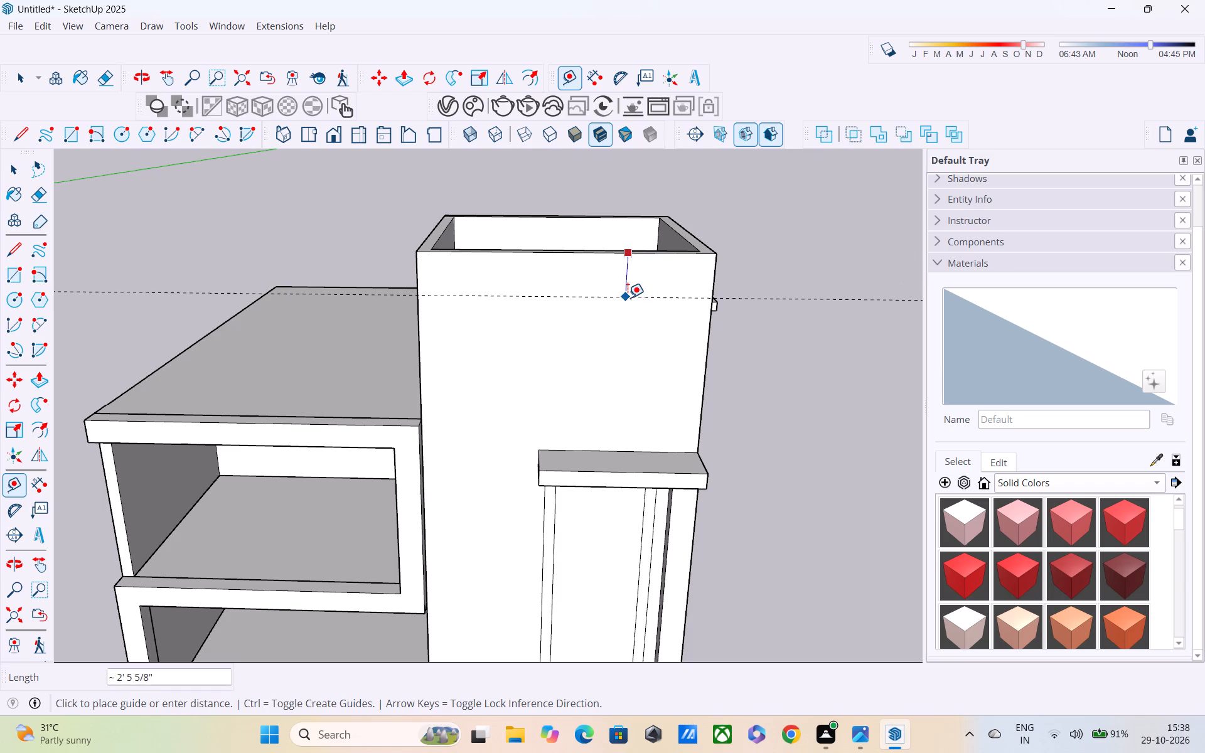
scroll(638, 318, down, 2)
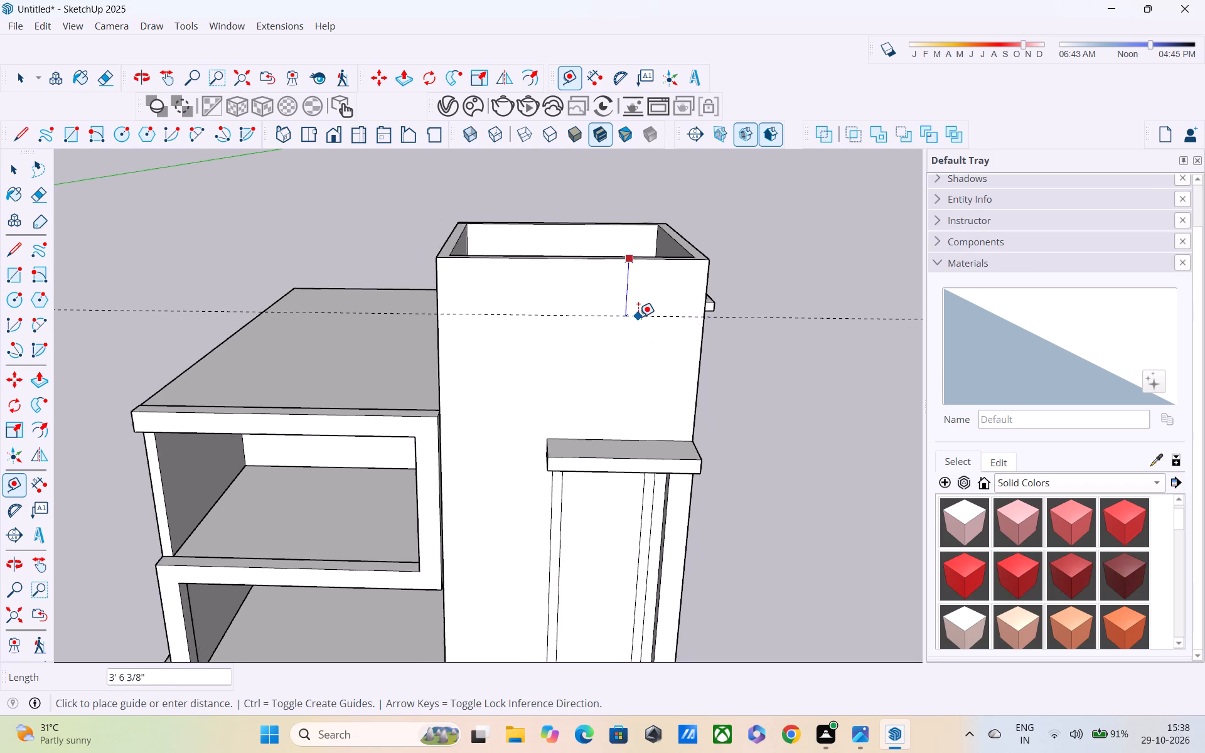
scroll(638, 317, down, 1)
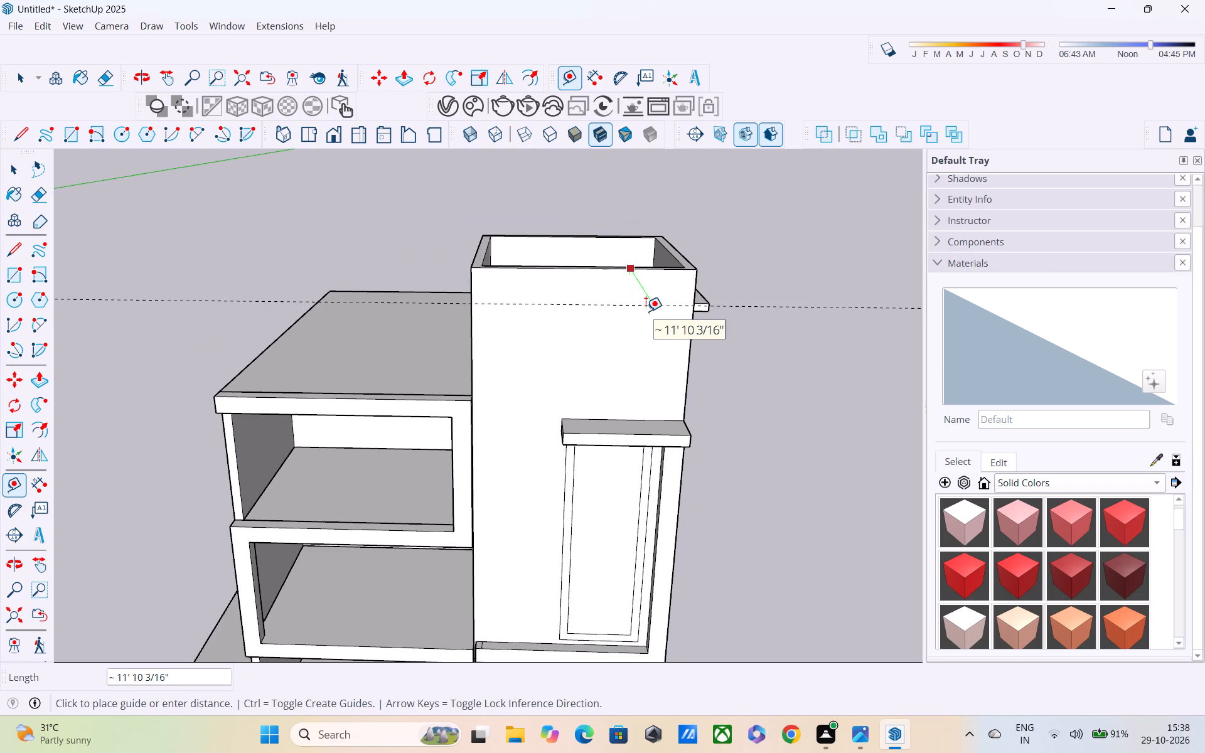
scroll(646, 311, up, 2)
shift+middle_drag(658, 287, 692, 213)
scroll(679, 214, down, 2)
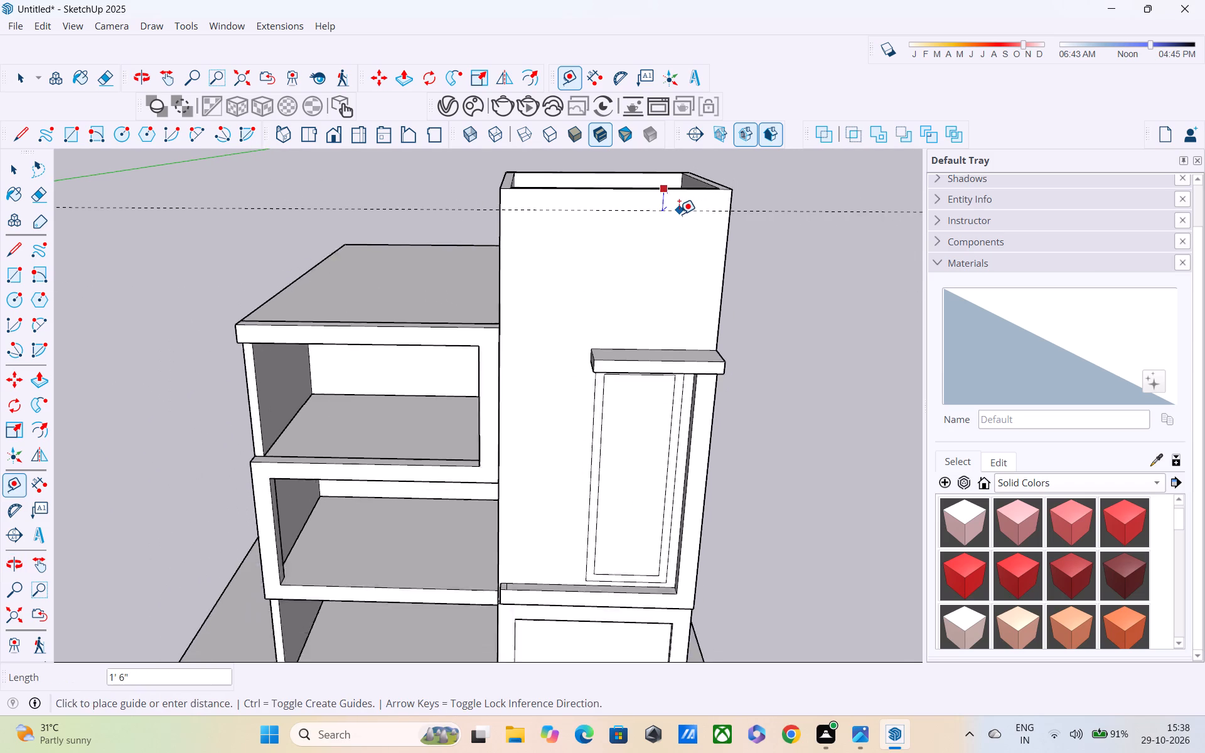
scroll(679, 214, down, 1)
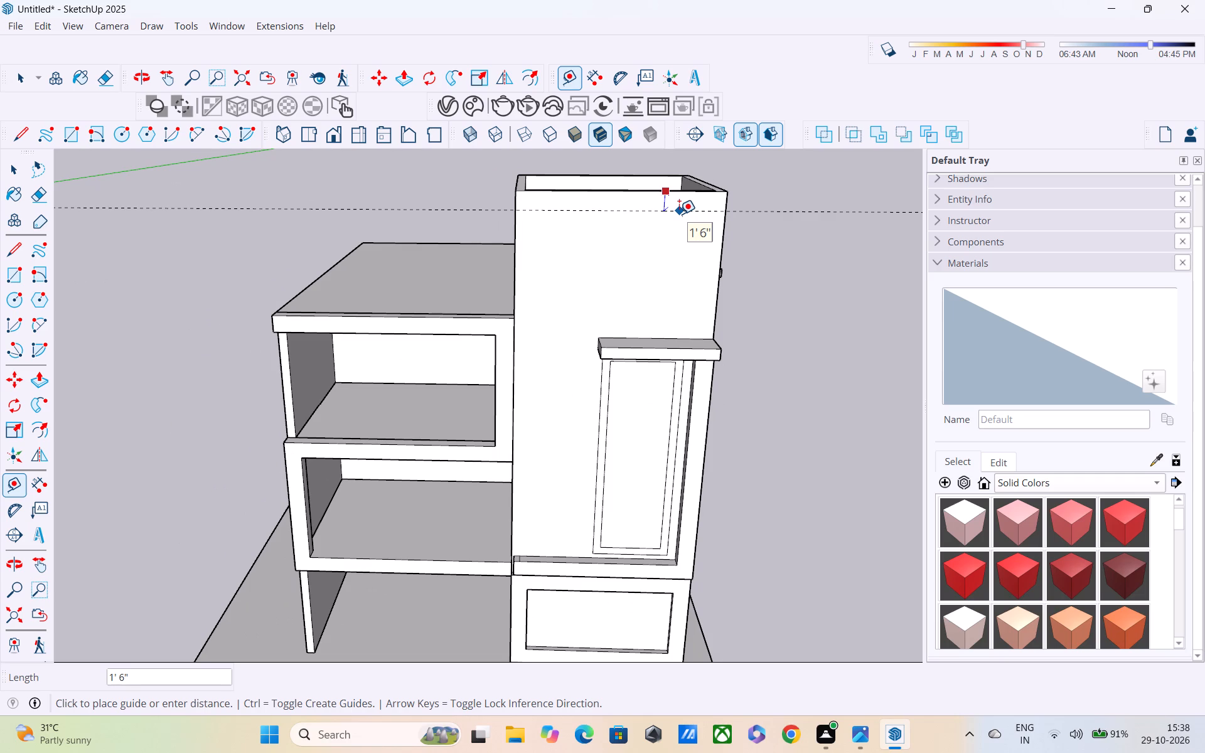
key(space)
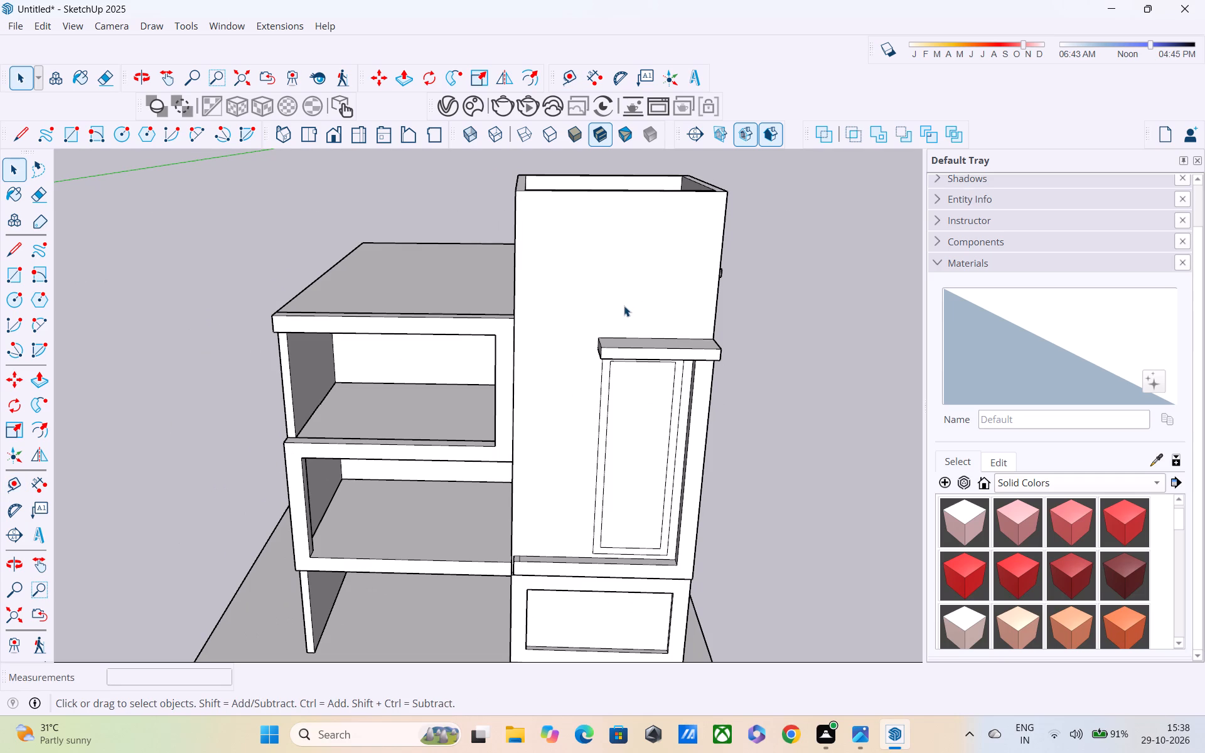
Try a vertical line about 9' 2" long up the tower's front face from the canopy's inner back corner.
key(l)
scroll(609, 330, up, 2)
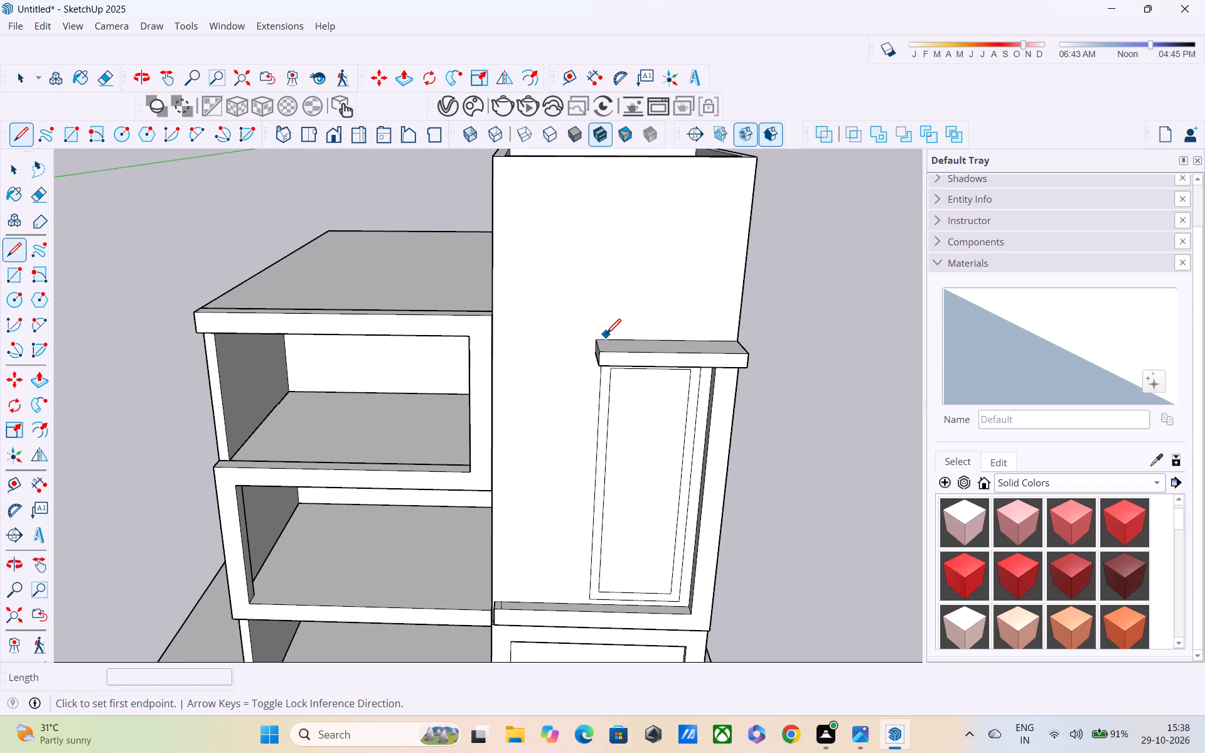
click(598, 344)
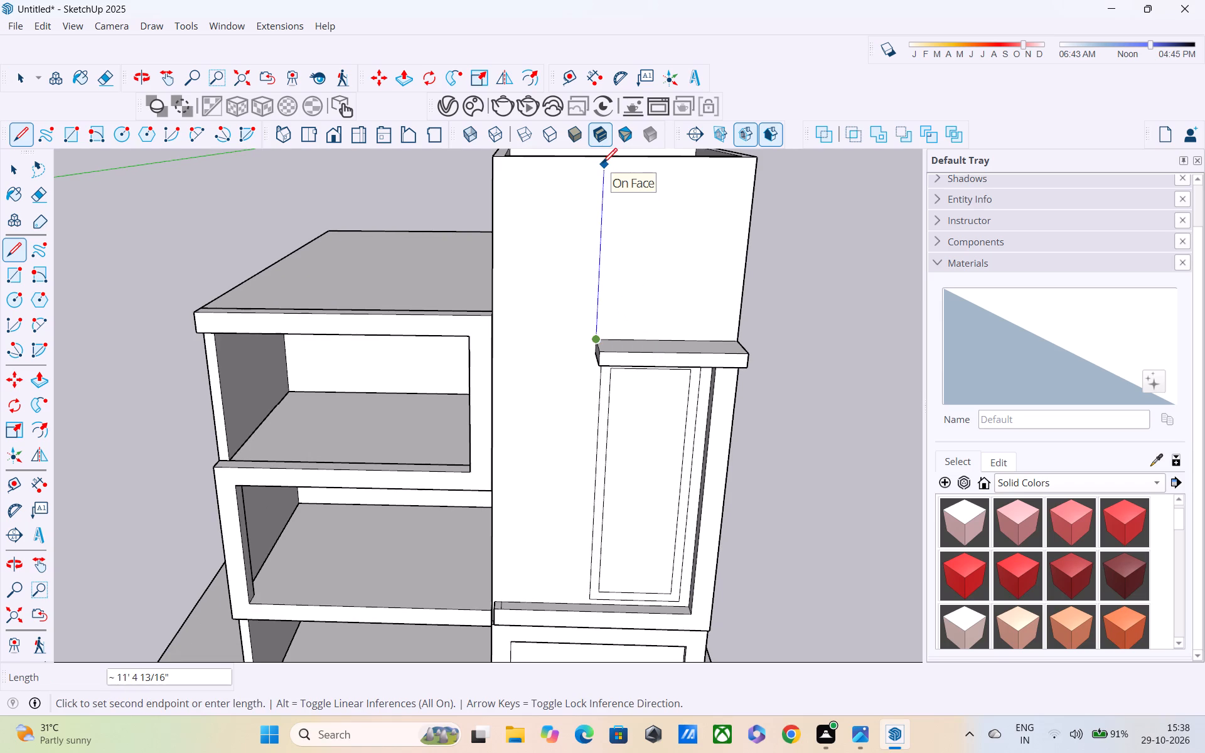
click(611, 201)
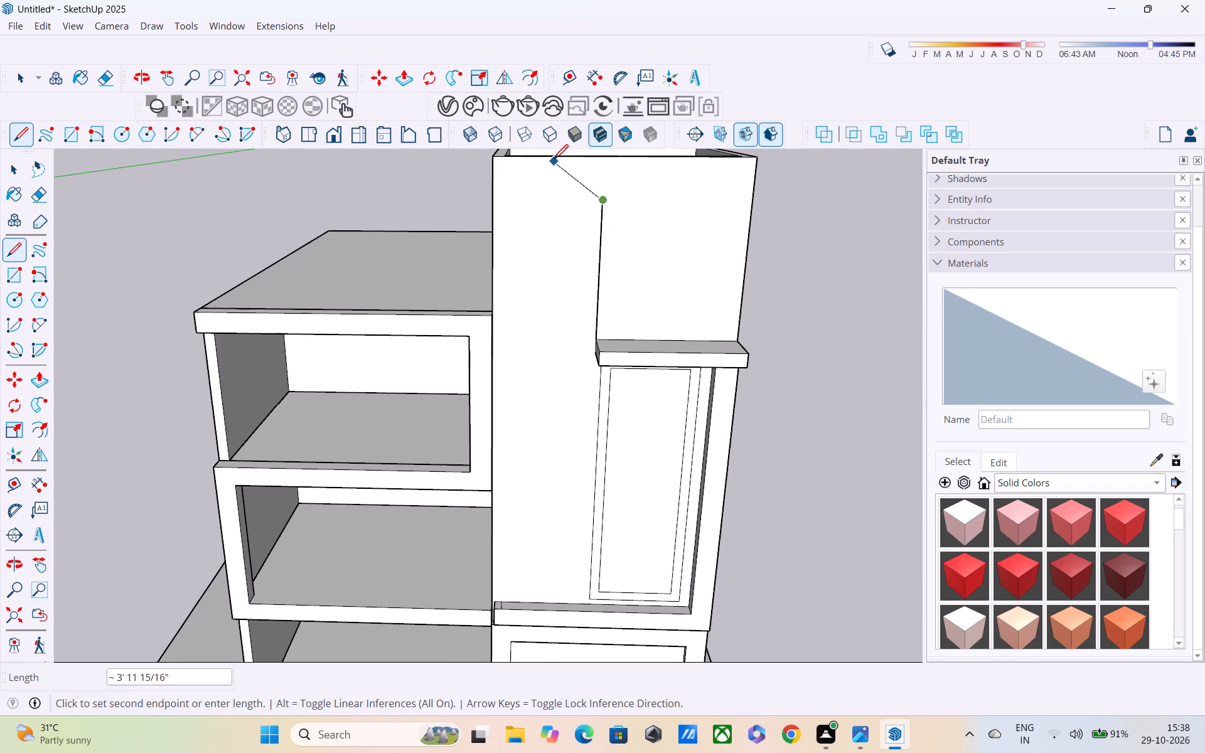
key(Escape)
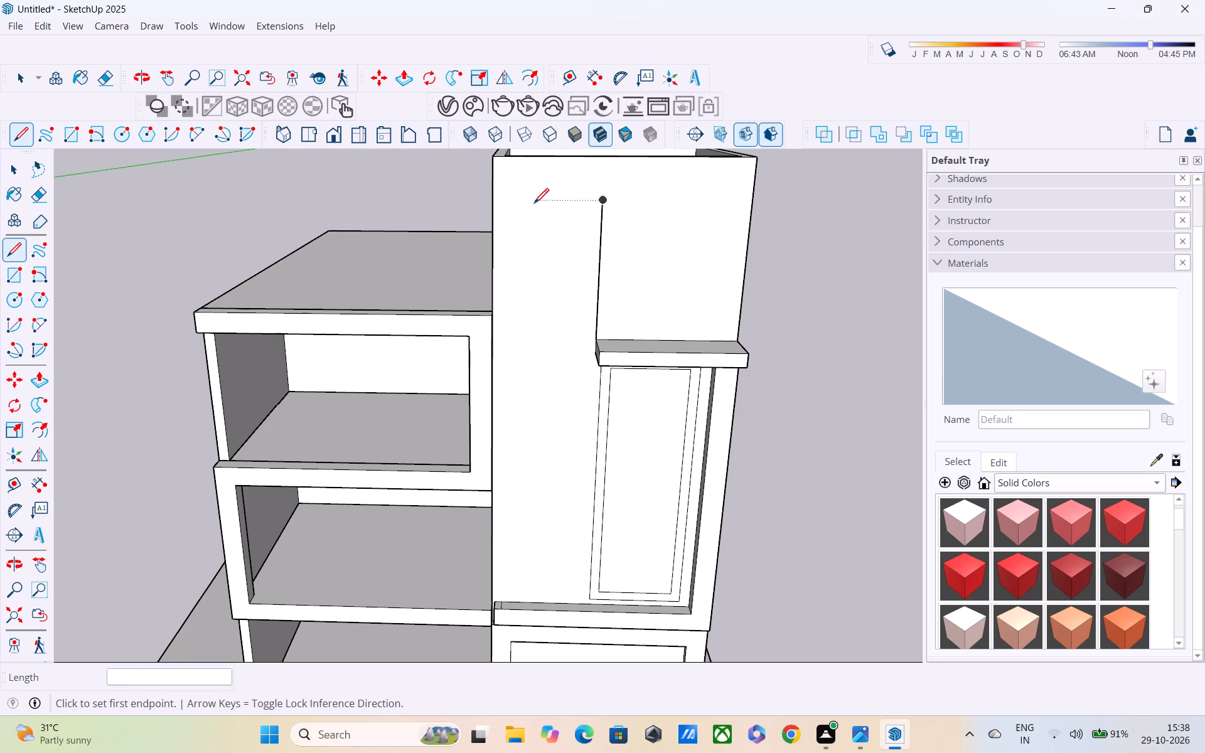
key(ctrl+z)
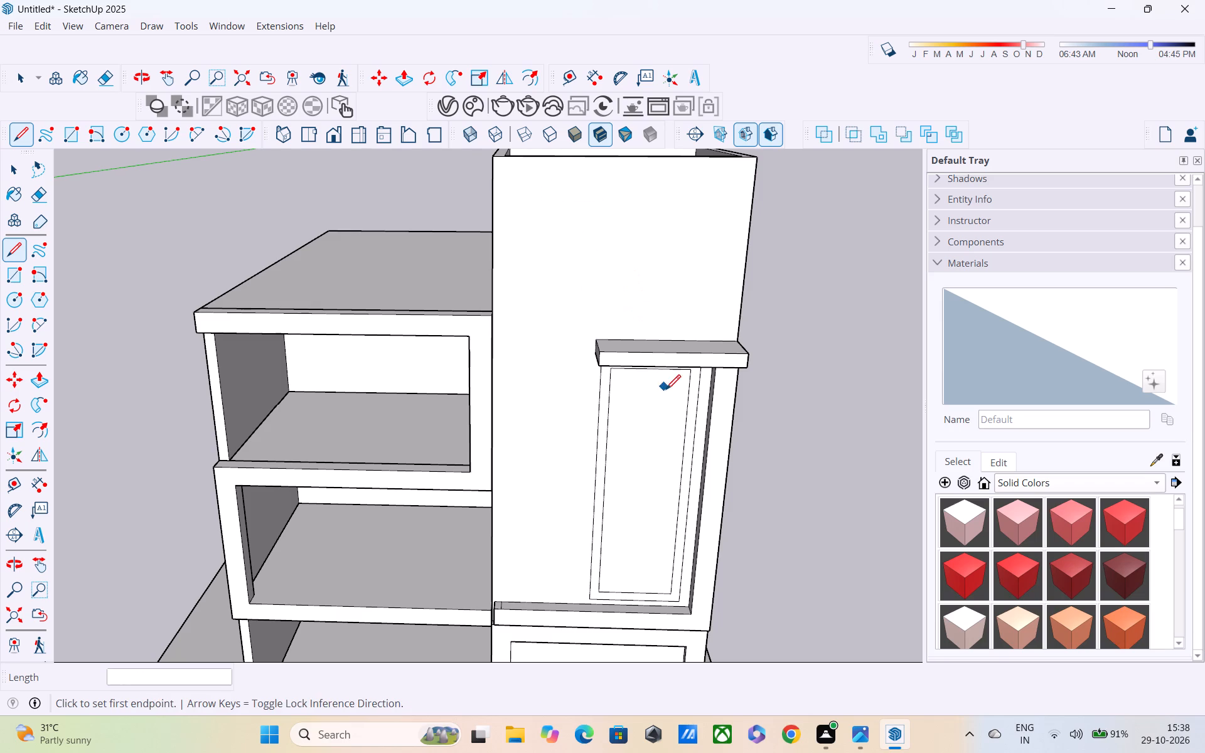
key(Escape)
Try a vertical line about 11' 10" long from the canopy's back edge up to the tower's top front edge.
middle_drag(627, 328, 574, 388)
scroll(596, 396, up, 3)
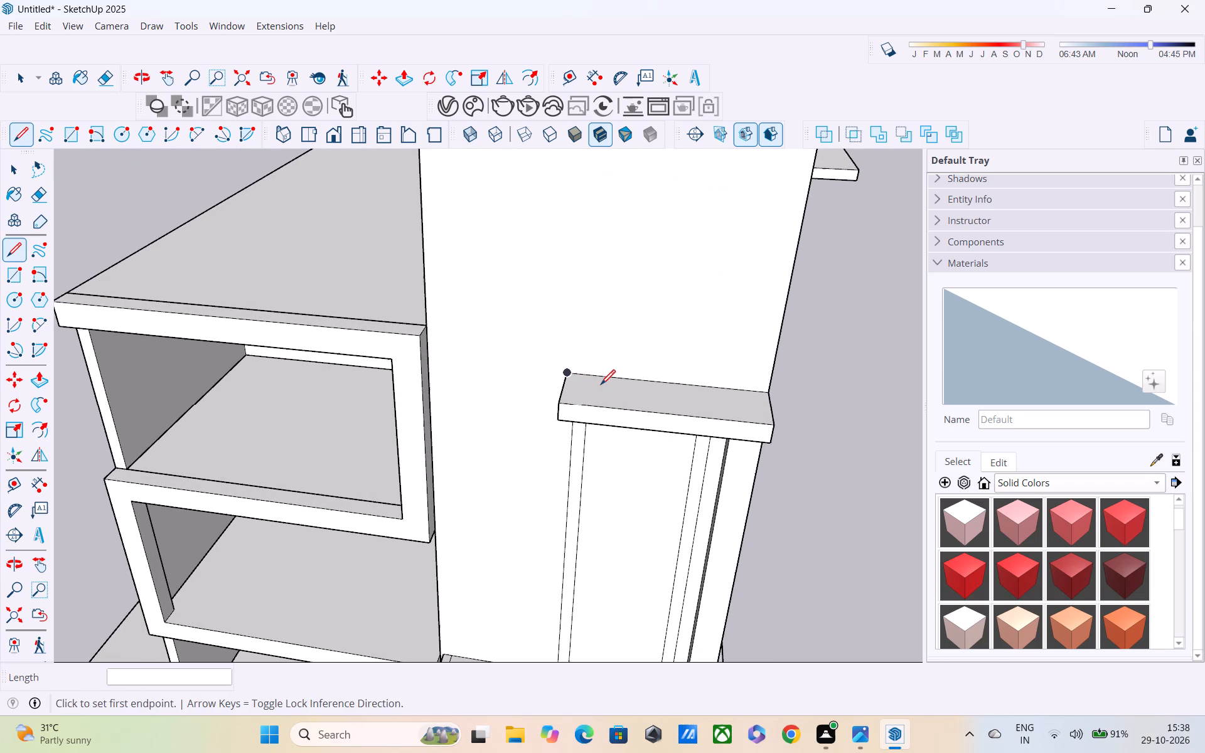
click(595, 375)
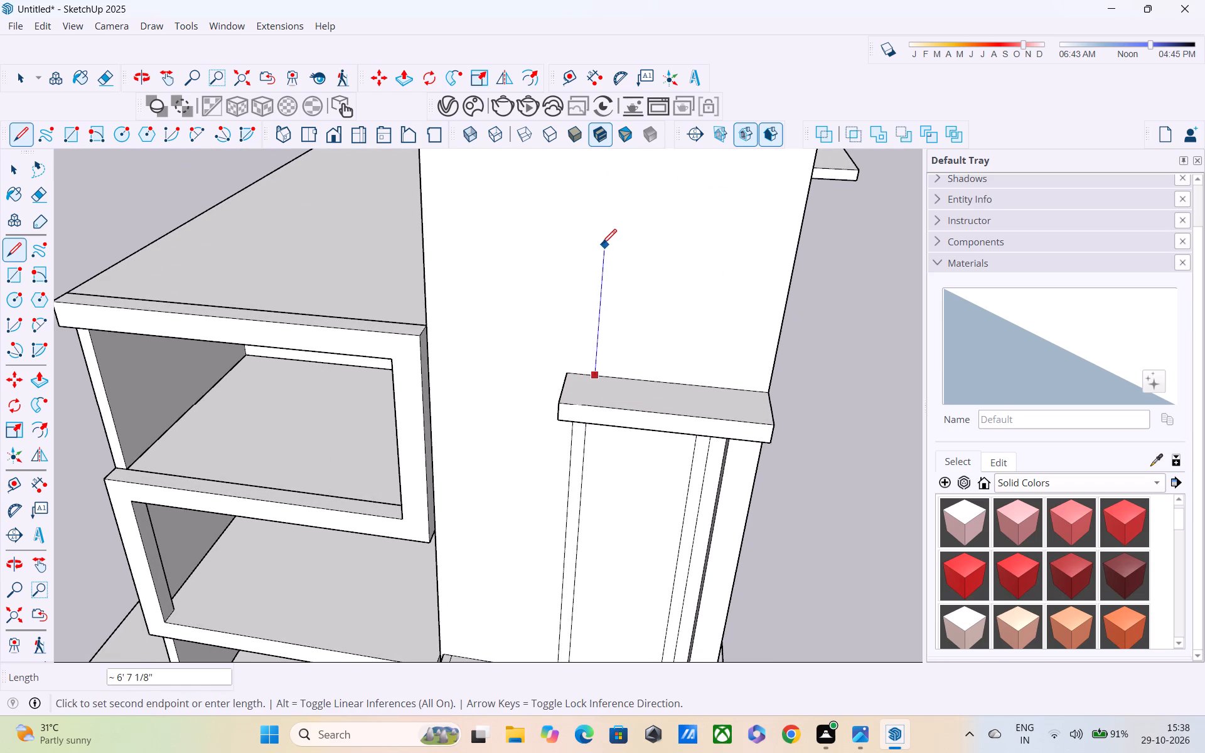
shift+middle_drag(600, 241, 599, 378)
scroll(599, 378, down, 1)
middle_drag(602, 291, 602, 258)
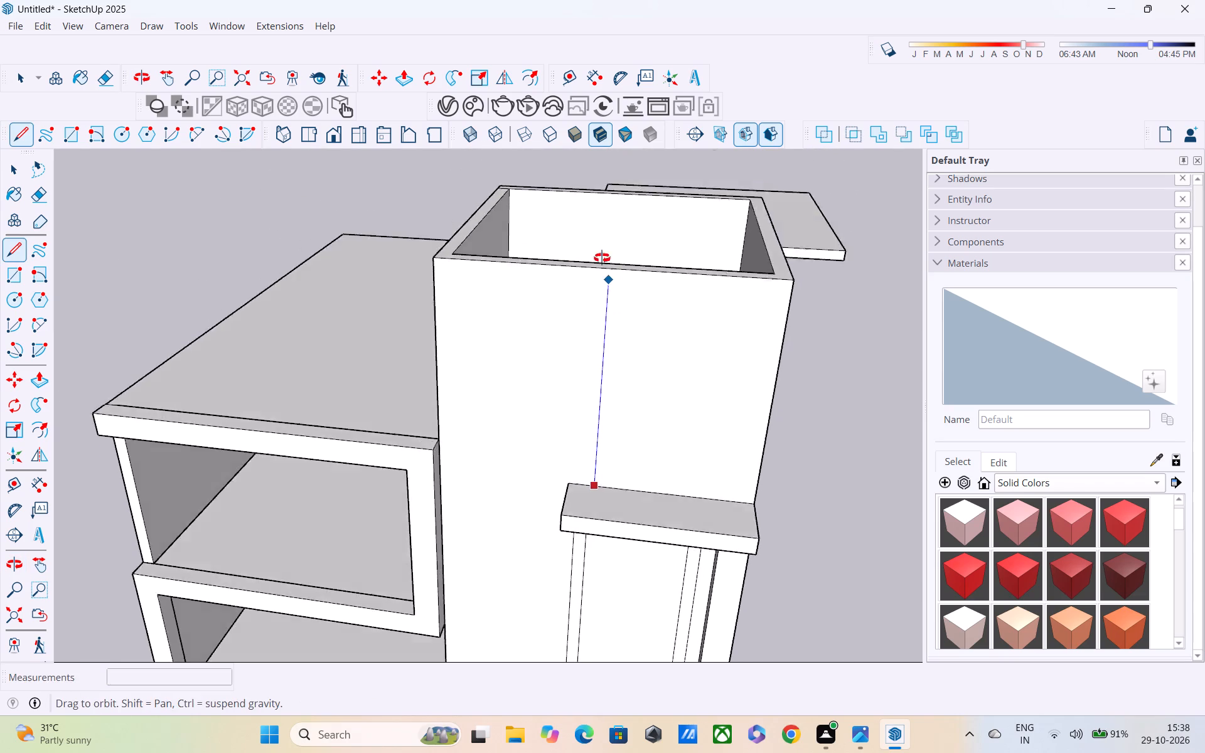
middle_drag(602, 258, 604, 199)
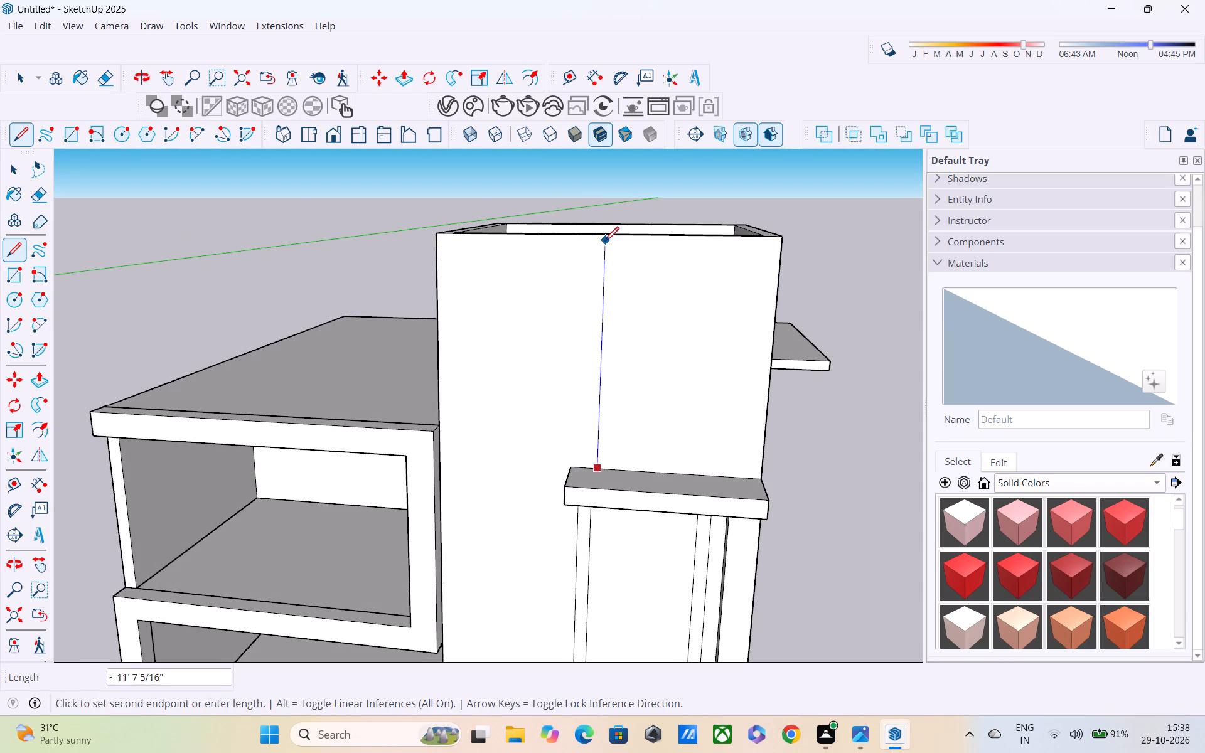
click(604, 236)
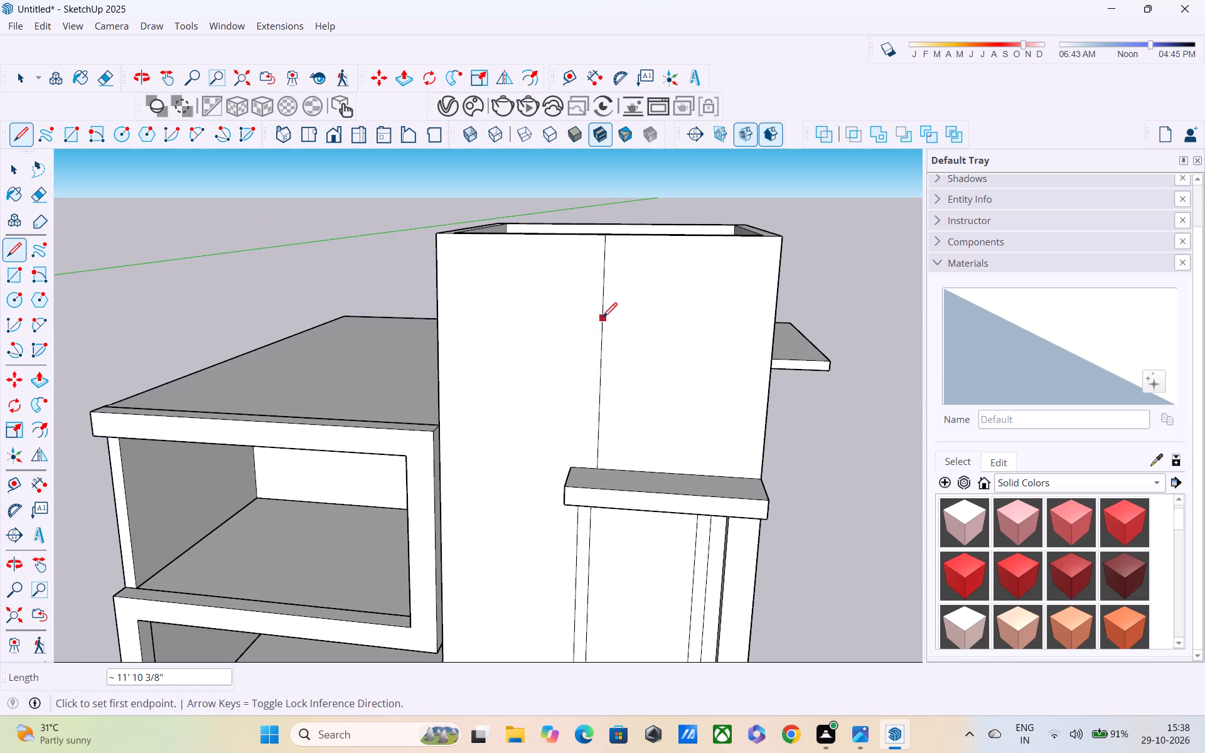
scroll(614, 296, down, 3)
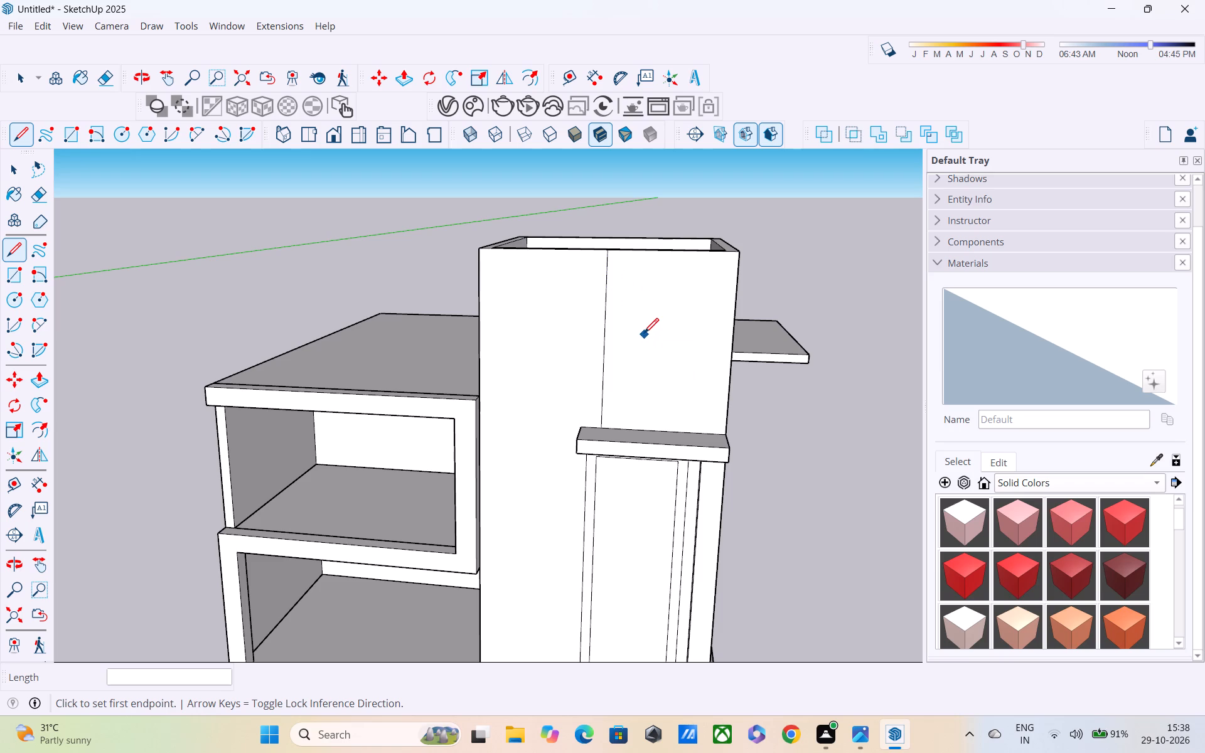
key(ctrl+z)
Draw a vertical line about 11' 10" long from the canopy's back edge, near its inner corner, up to the tower's top front edge.
shift+middle_drag(597, 414, 604, 434)
scroll(597, 444, up, 4)
middle_drag(597, 442, 606, 329)
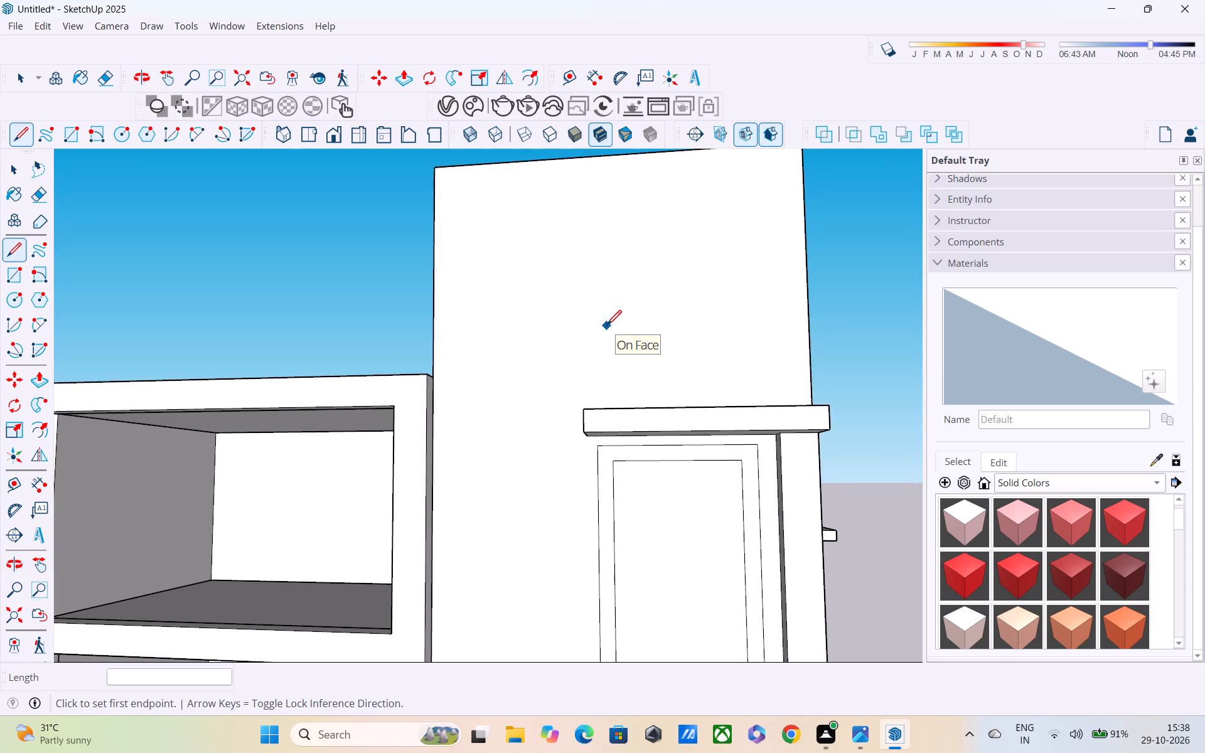
shift+middle_drag(594, 324, 582, 319)
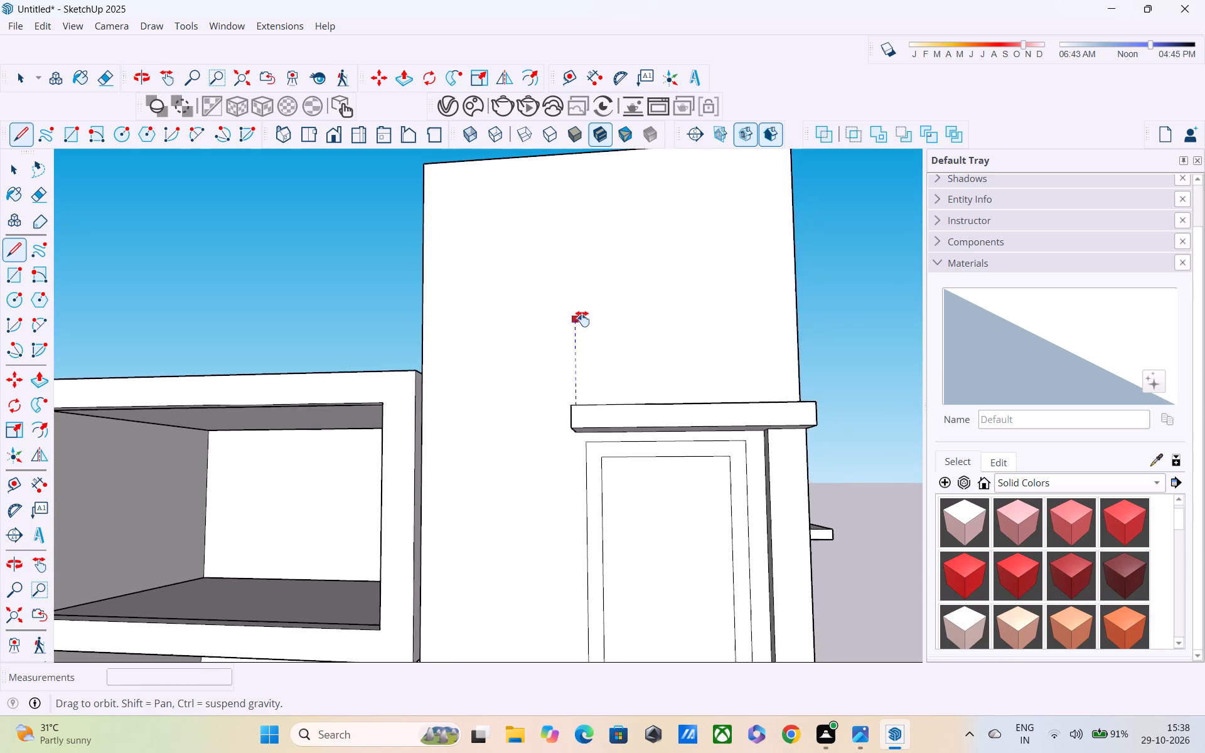
shift+middle_drag(582, 319, 601, 242)
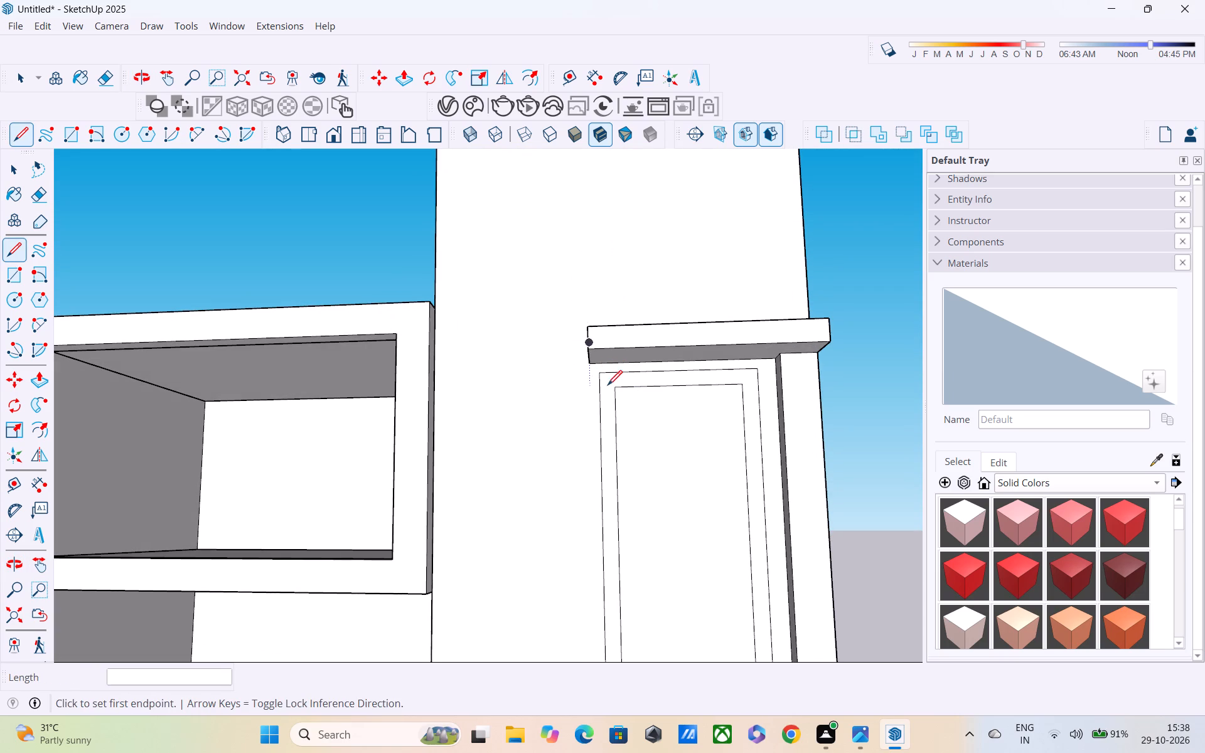
middle_drag(606, 338, 604, 479)
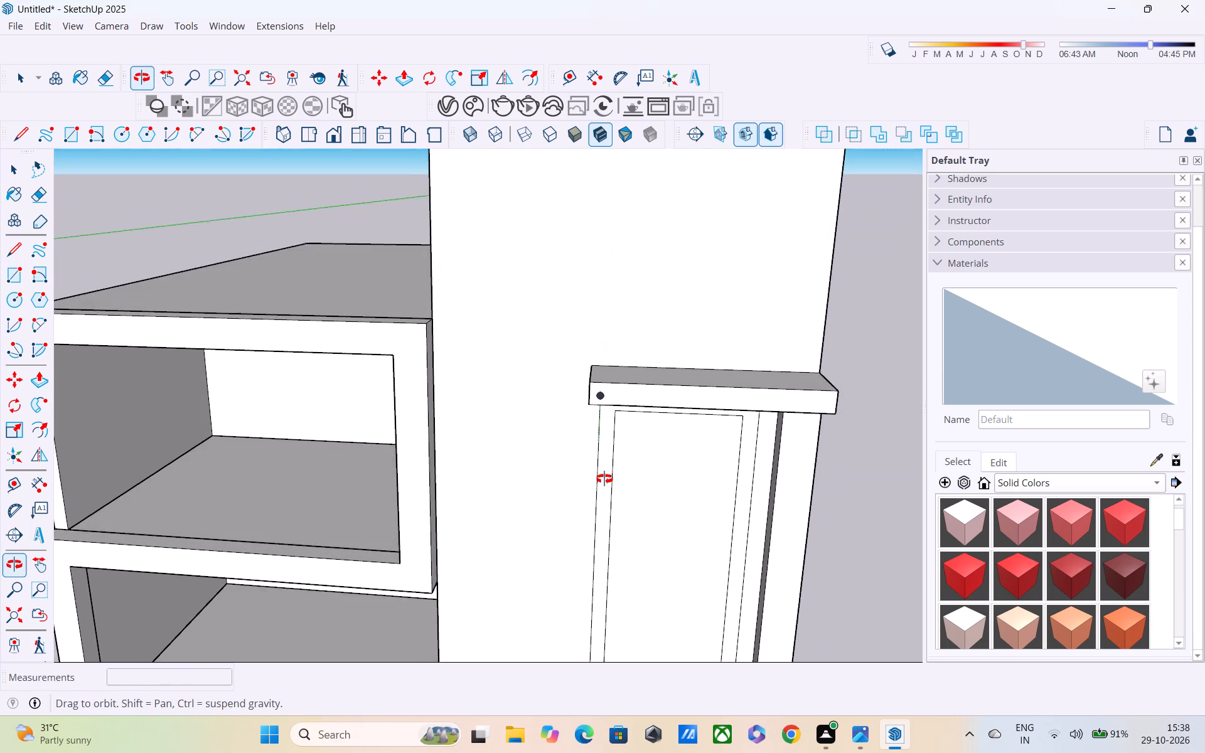
middle_drag(604, 479, 604, 478)
scroll(604, 466, up, 1)
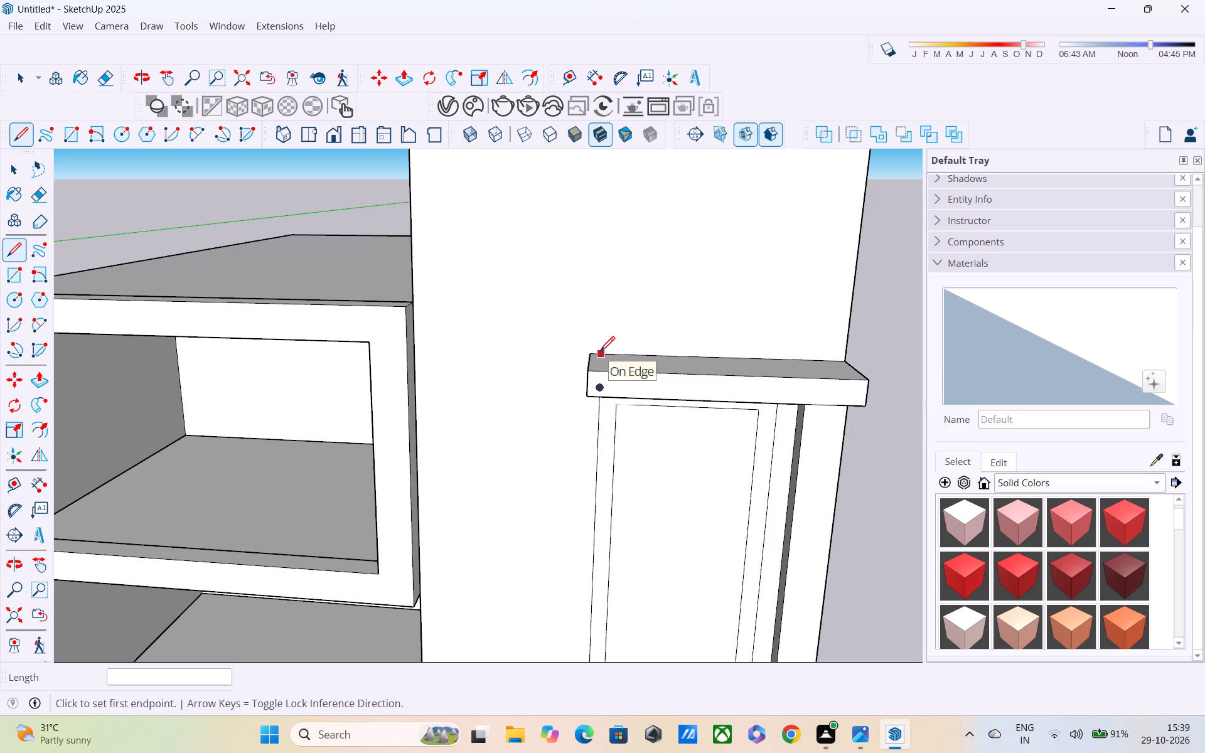
click(600, 353)
click(602, 351)
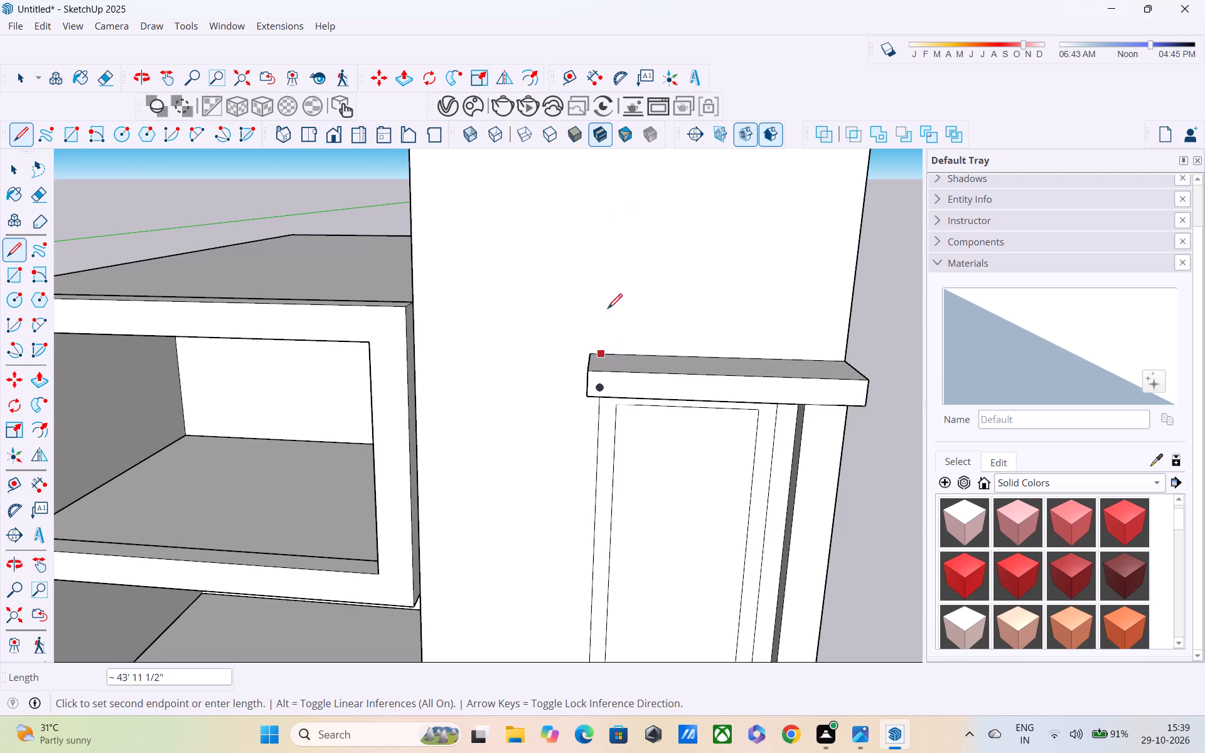
click(604, 352)
scroll(609, 297, down, 1)
middle_drag(608, 323, 434, 446)
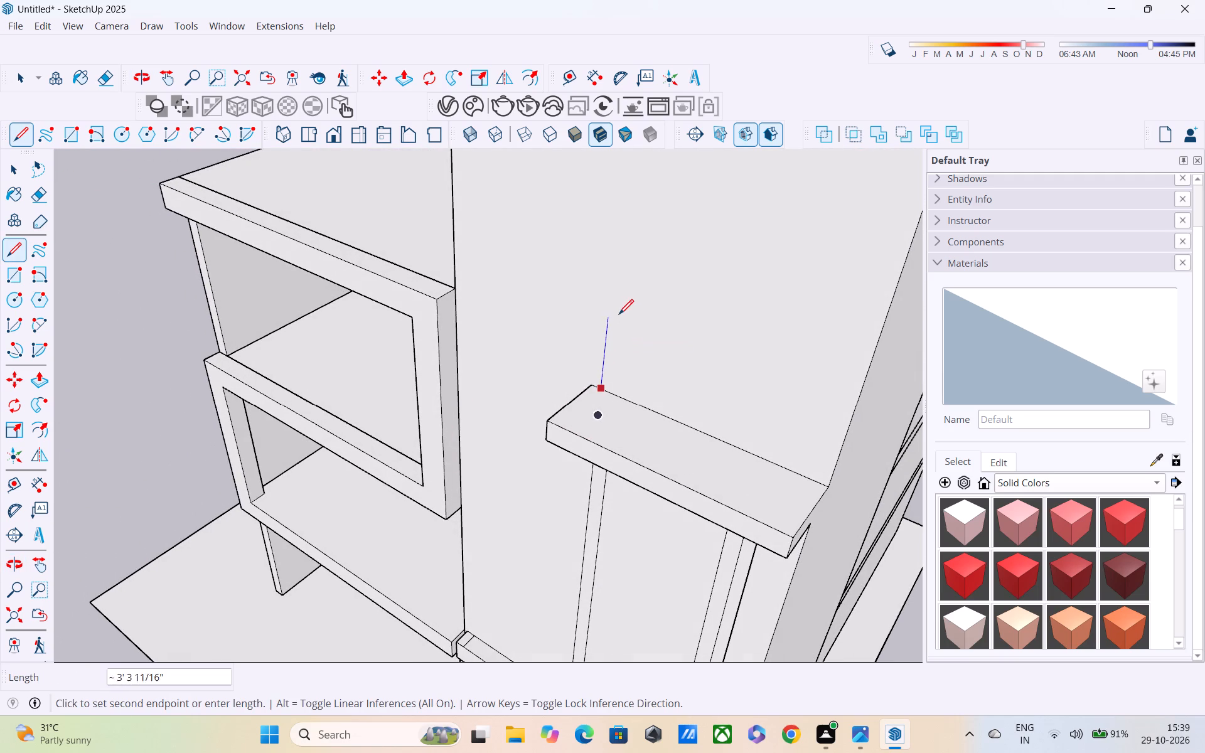
shift+middle_drag(614, 303, 549, 500)
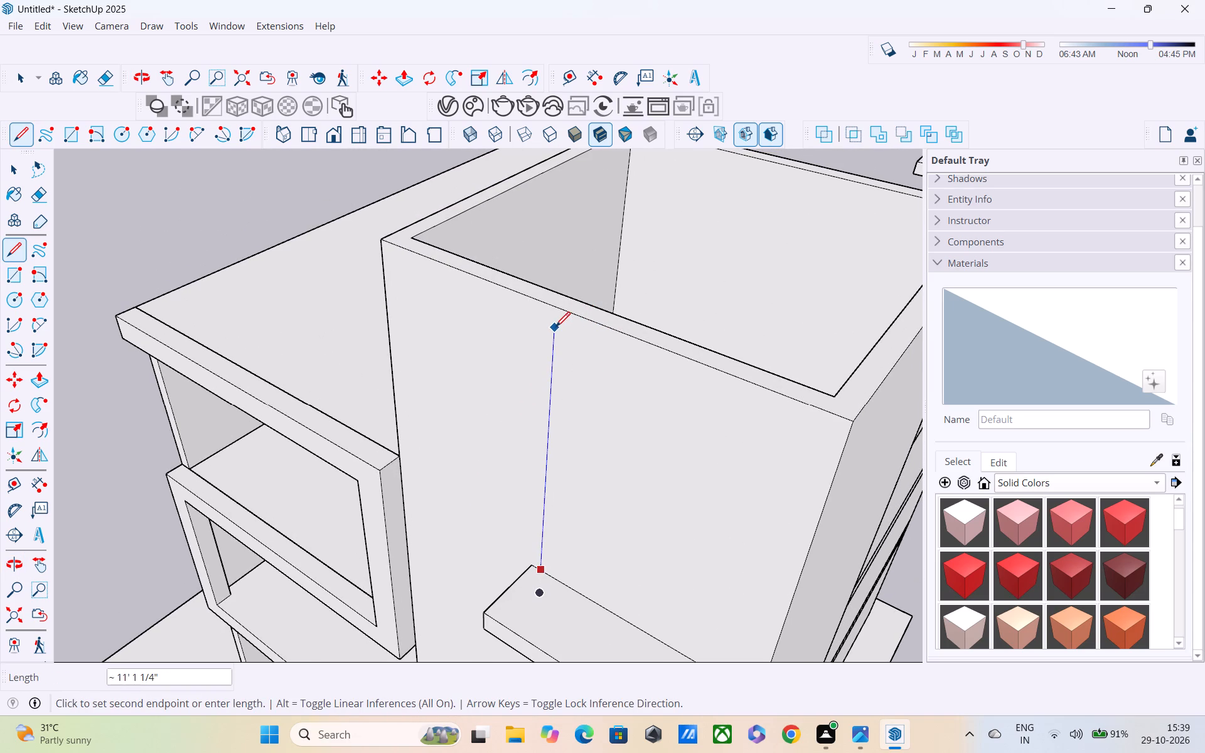
click(560, 309)
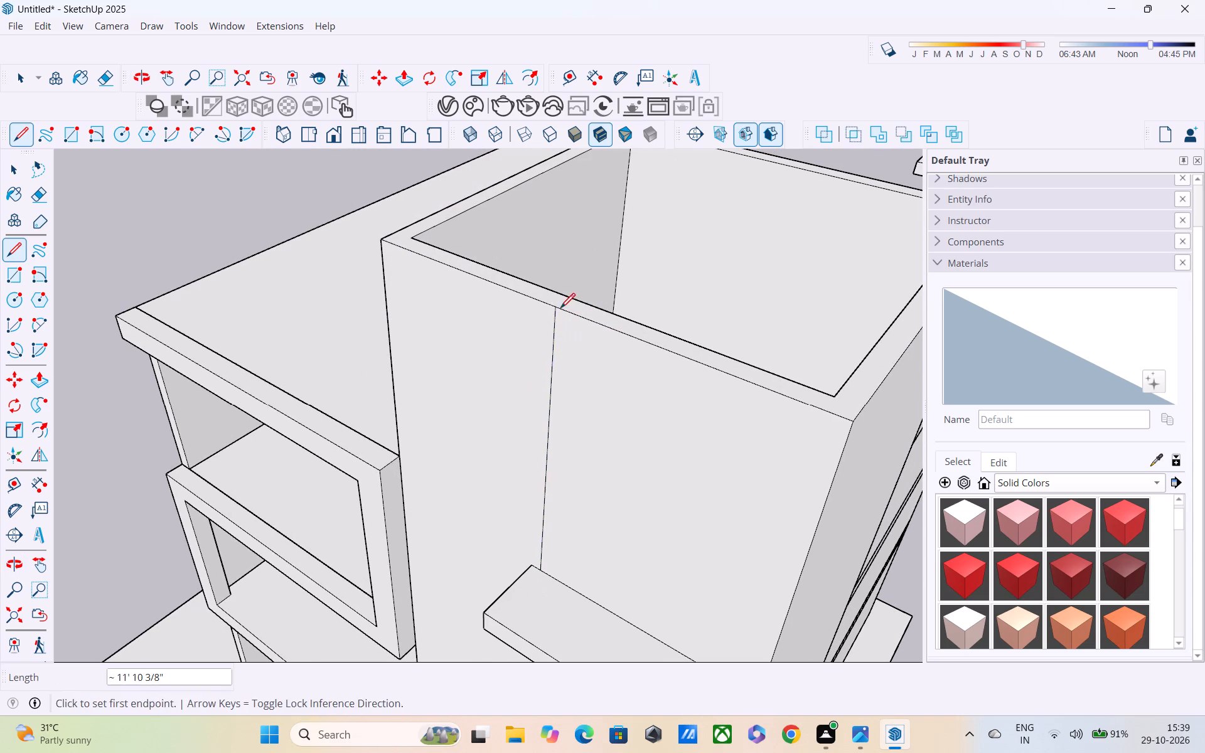
Examine the divided tower front and the tower's open top from the front, above and the side.
middle_drag(536, 341, 683, 259)
scroll(678, 269, down, 5)
middle_drag(592, 432, 631, 336)
scroll(635, 328, down, 4)
middle_drag(635, 328, 635, 435)
scroll(635, 432, up, 1)
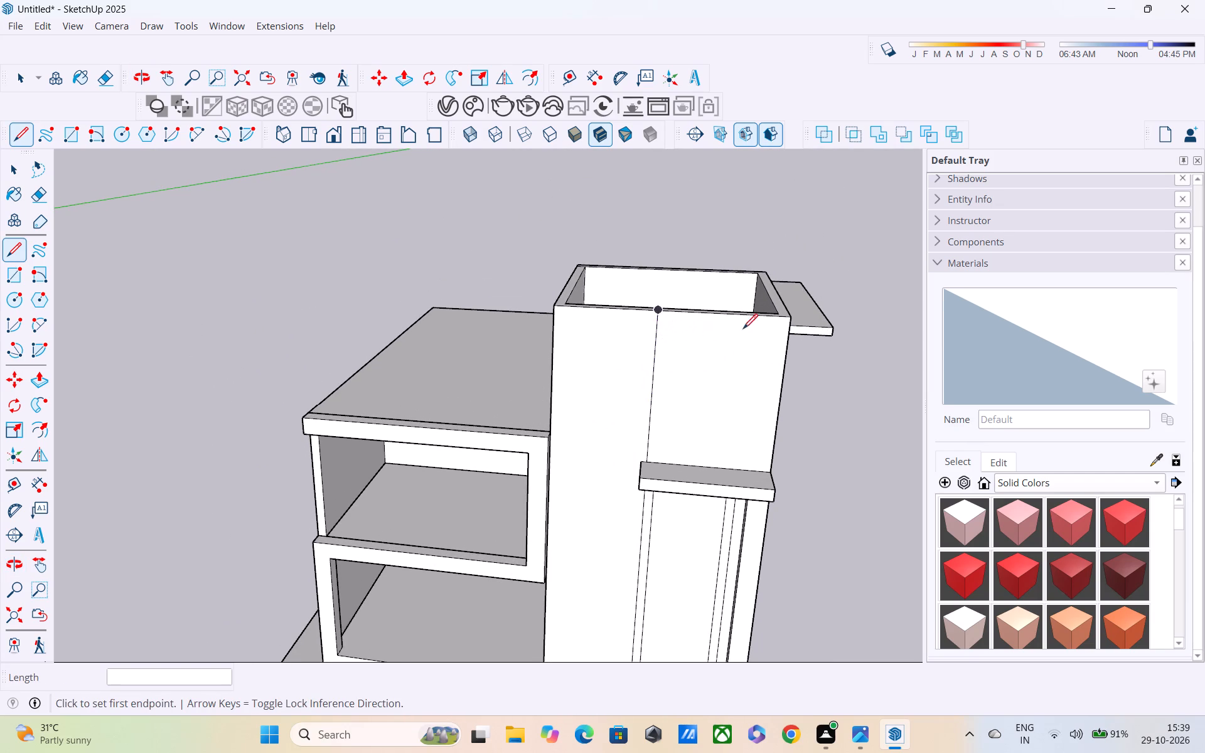
middle_drag(769, 339, 821, 286)
scroll(793, 299, down, 5)
middle_drag(779, 323, 752, 351)
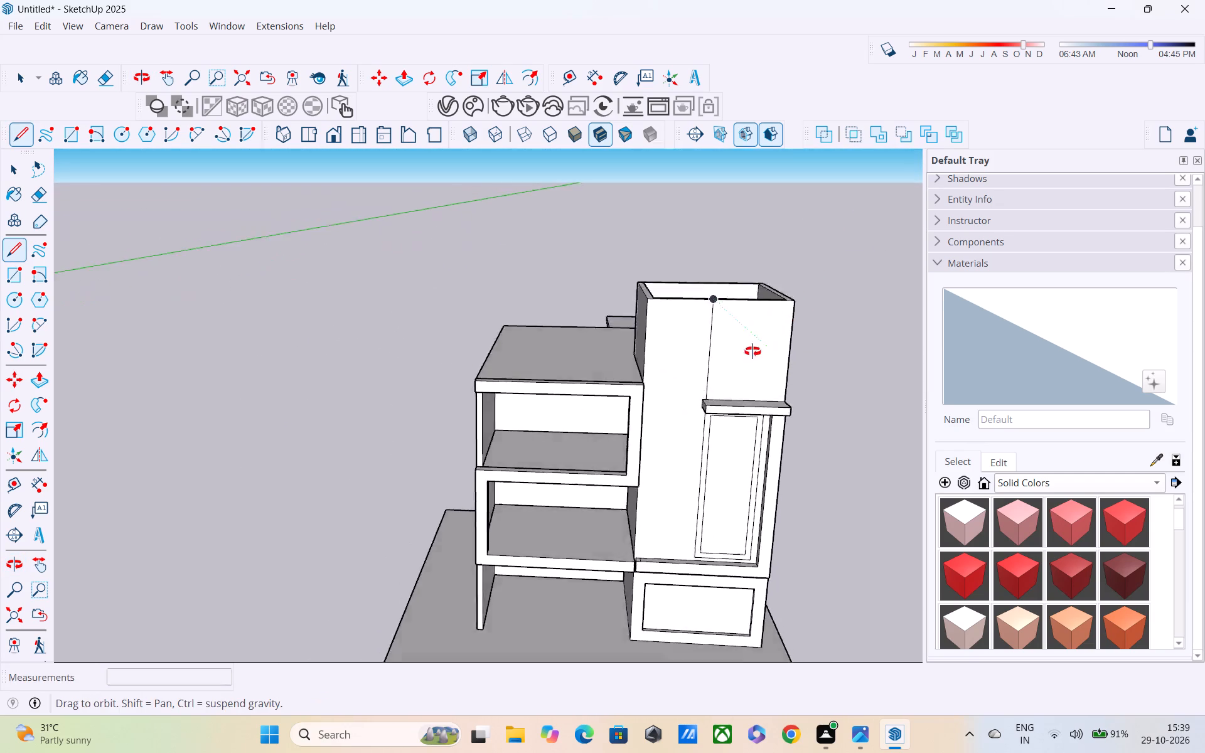
middle_drag(752, 351, 592, 382)
scroll(586, 347, down, 3)
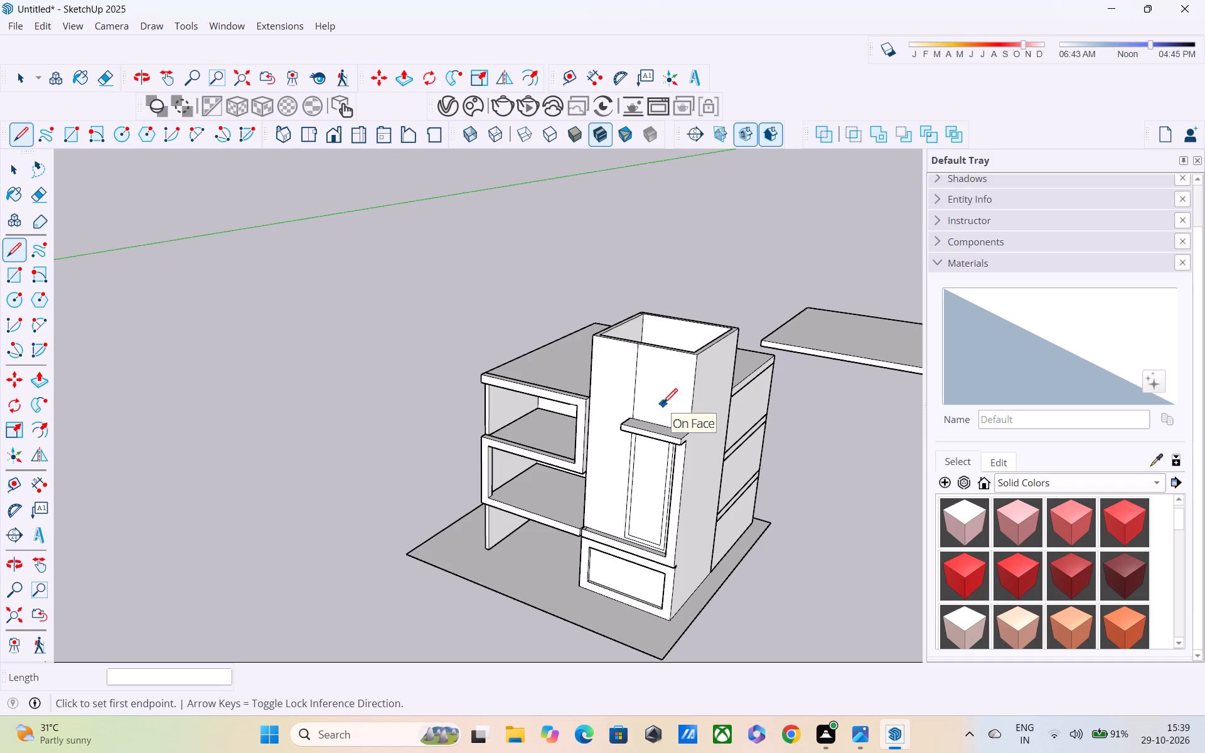
middle_drag(643, 358, 579, 369)
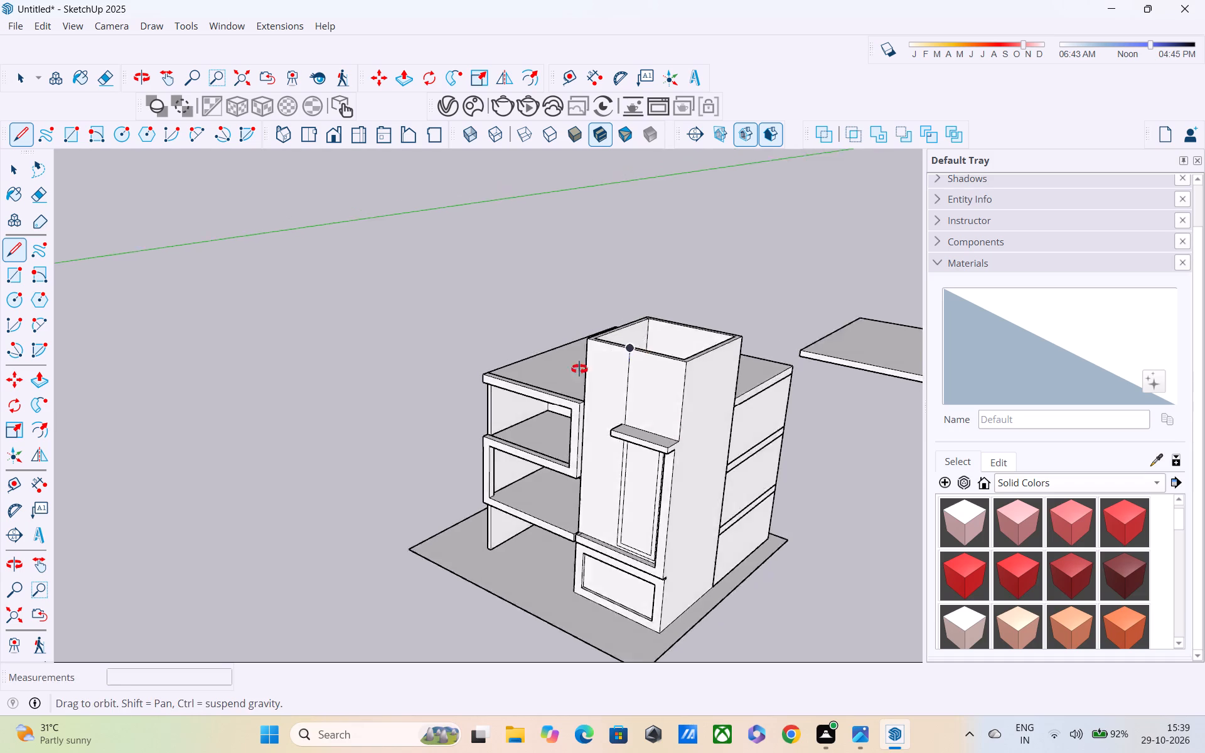
middle_drag(579, 369, 502, 390)
Separate the front strip of the tower's top rim with a 9" line across the rim at each front corner.
scroll(593, 378, up, 11)
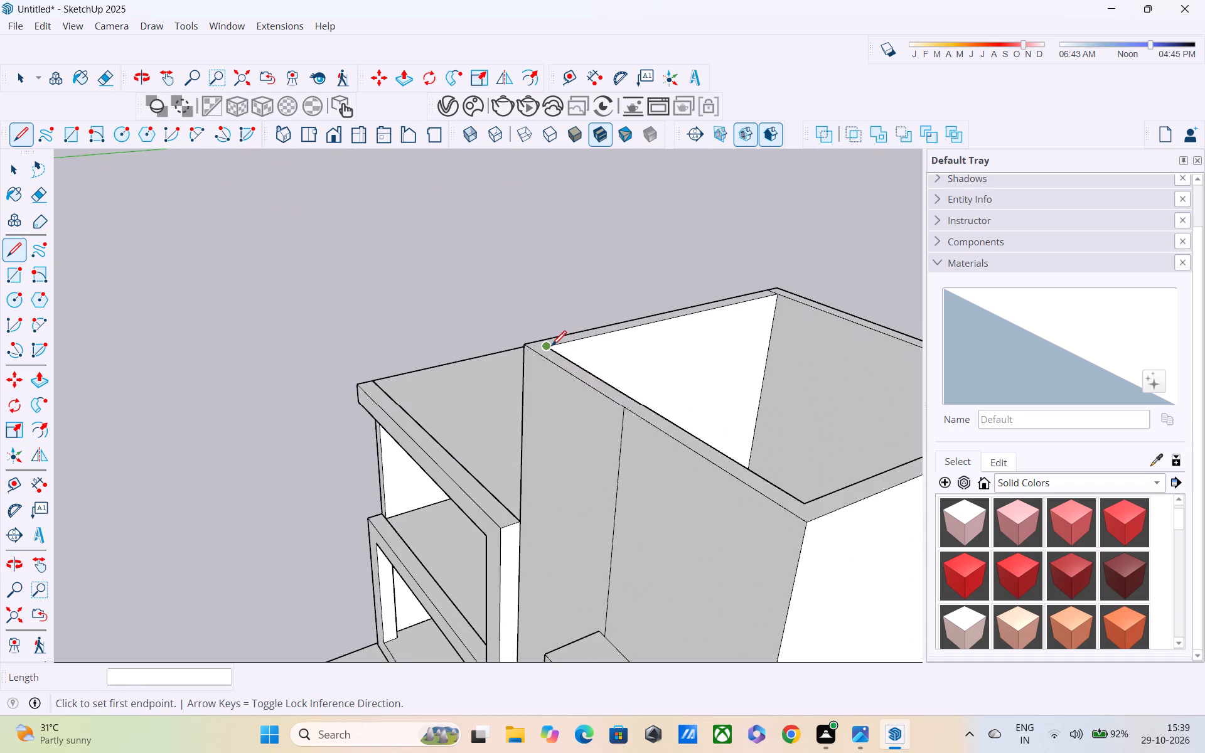
click(552, 347)
scroll(538, 340, up, 5)
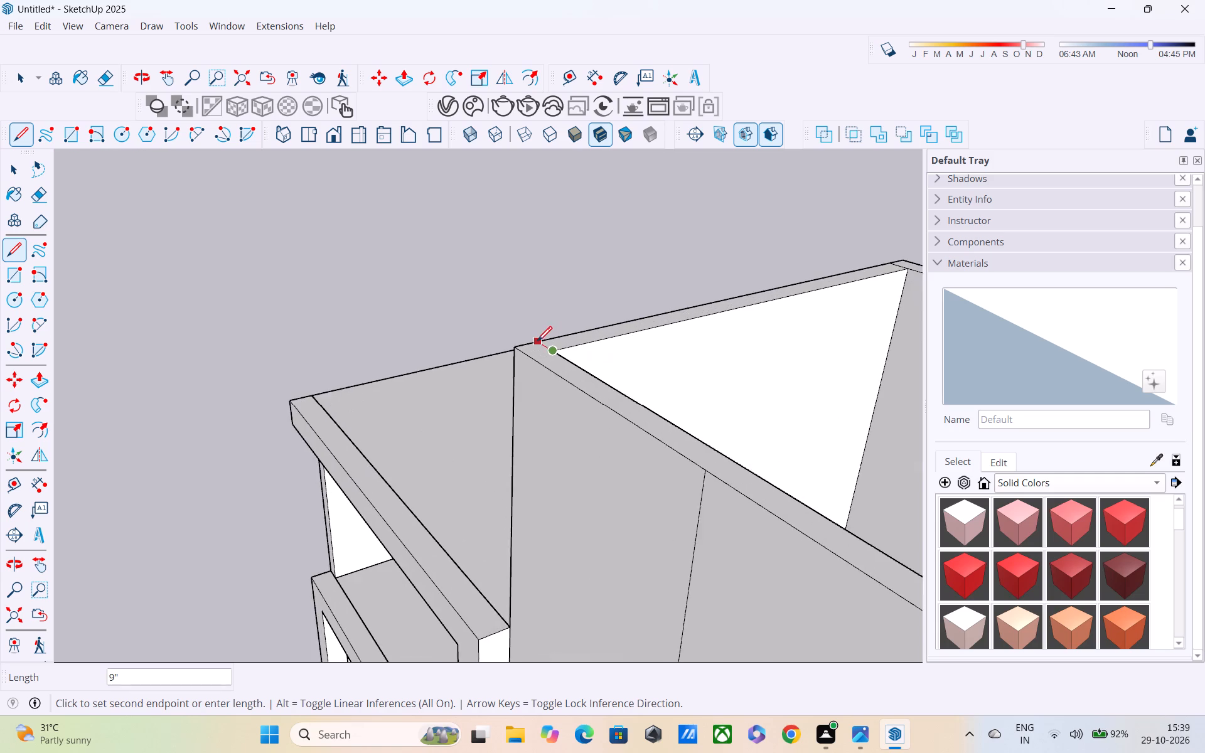
middle_drag(558, 375, 589, 464)
click(550, 378)
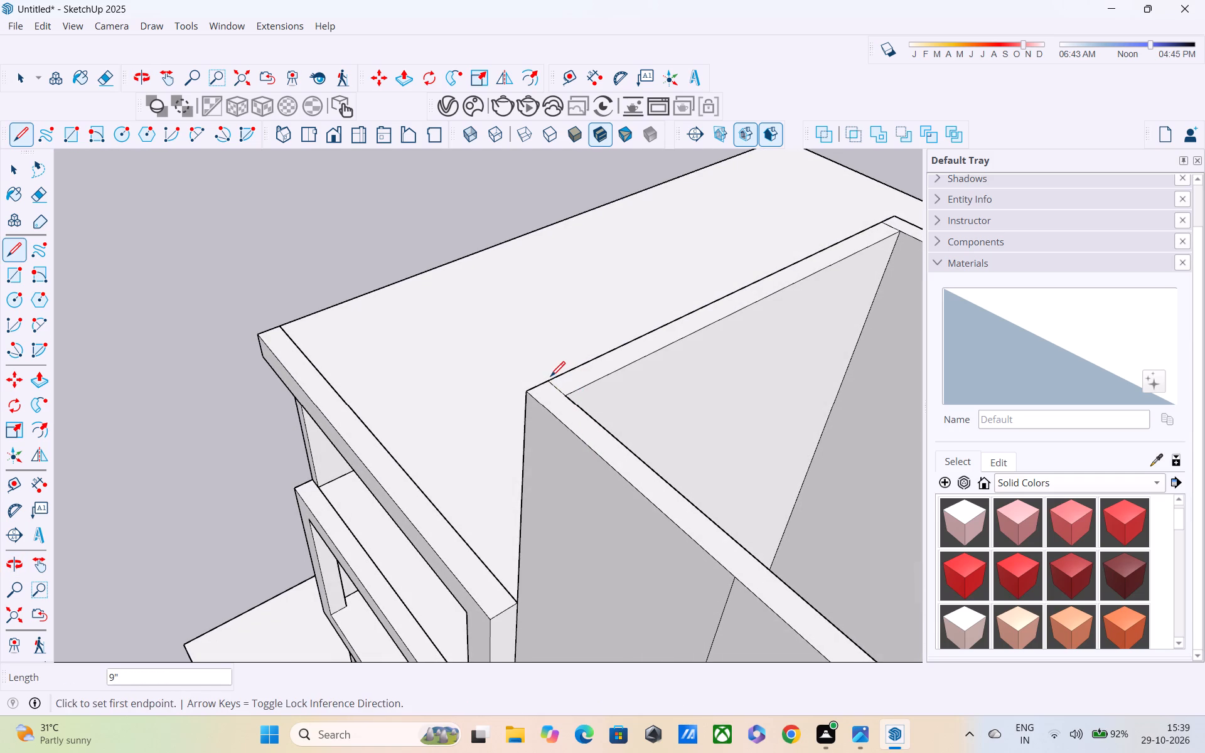
scroll(550, 381, down, 5)
shift+middle_drag(560, 412, 405, 273)
shift+scroll(414, 284, up, 1)
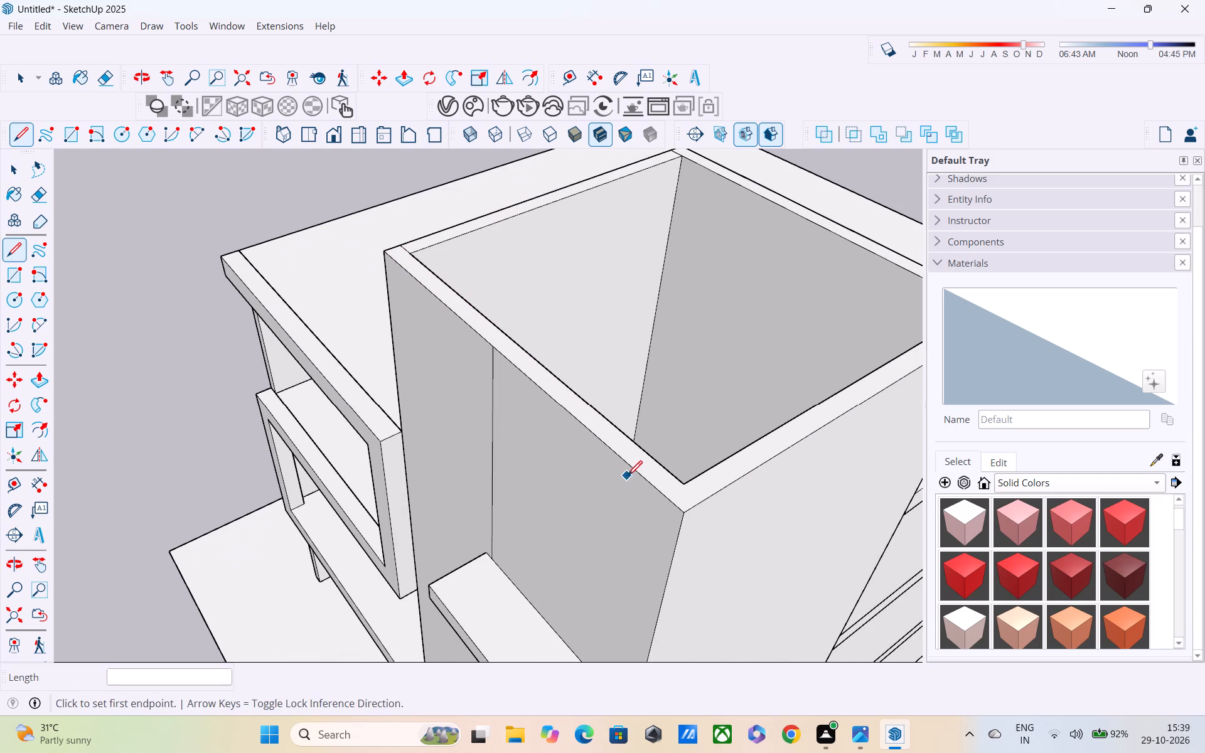
click(681, 482)
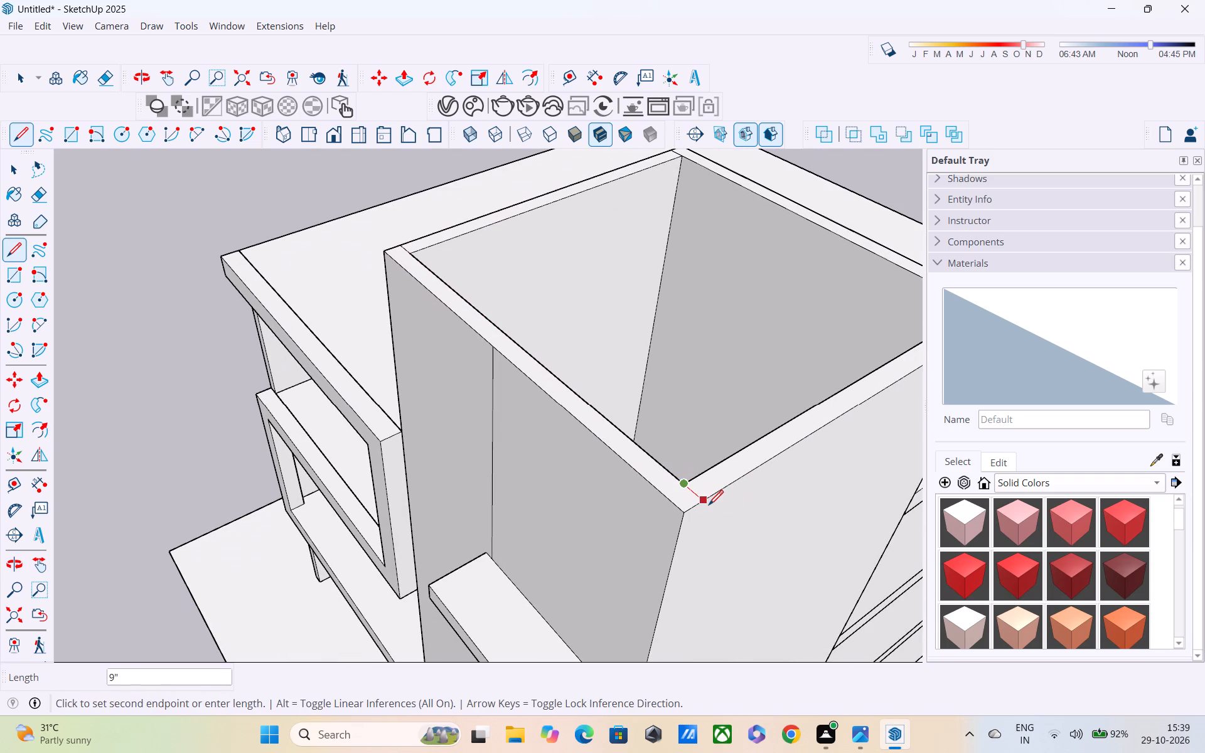
click(708, 506)
Push/Pull the front strip of the tower's top rim upward by 9".
key(p)
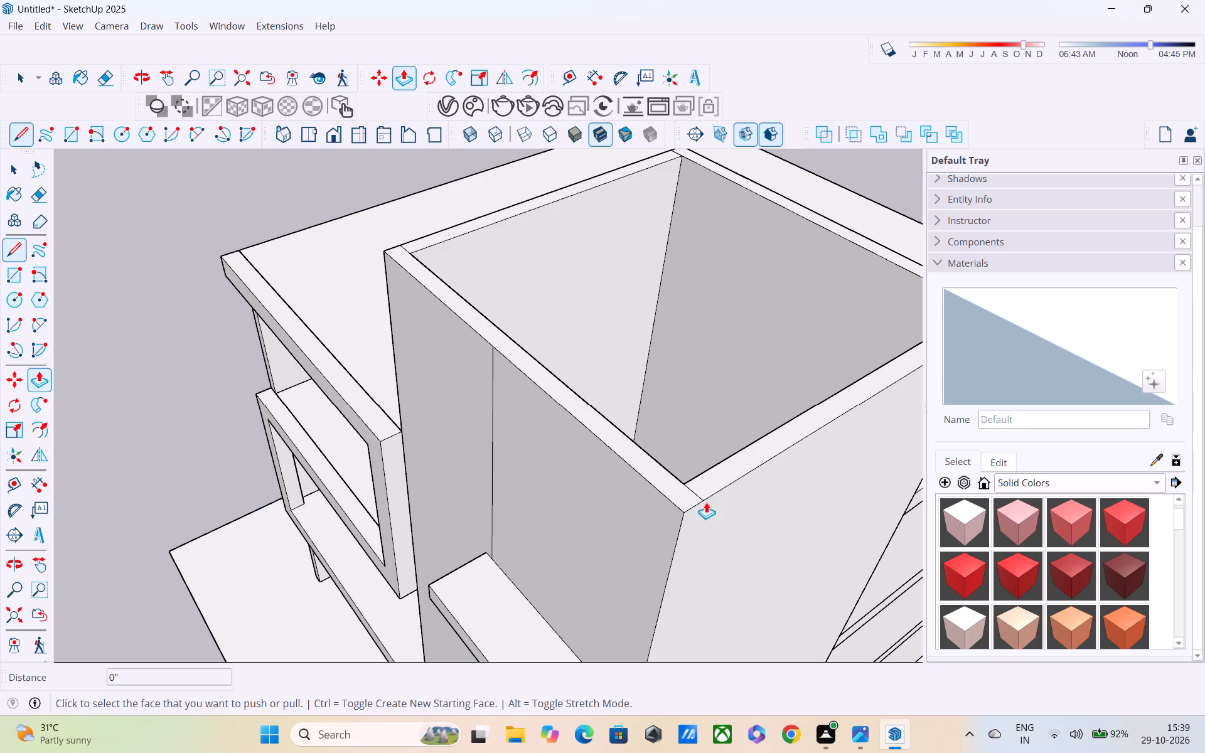
click(670, 489)
scroll(659, 432, down, 1)
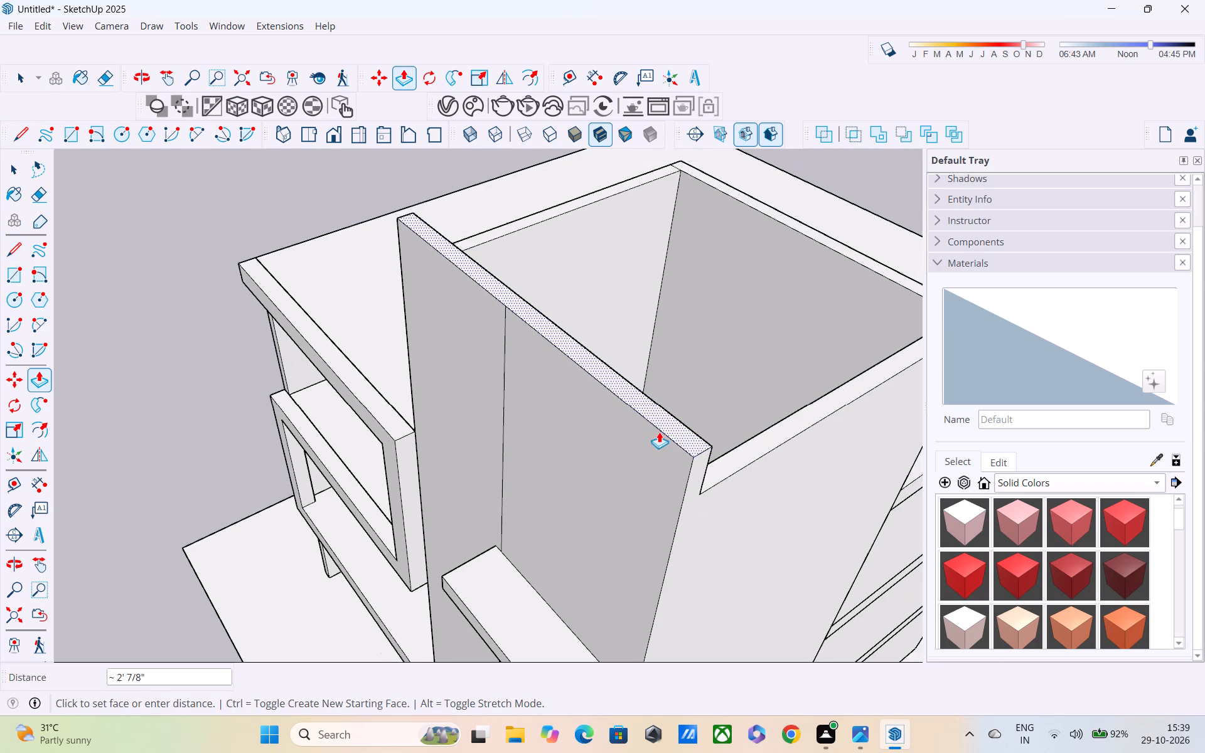
middle_drag(659, 431, 756, 303)
scroll(734, 328, down, 4)
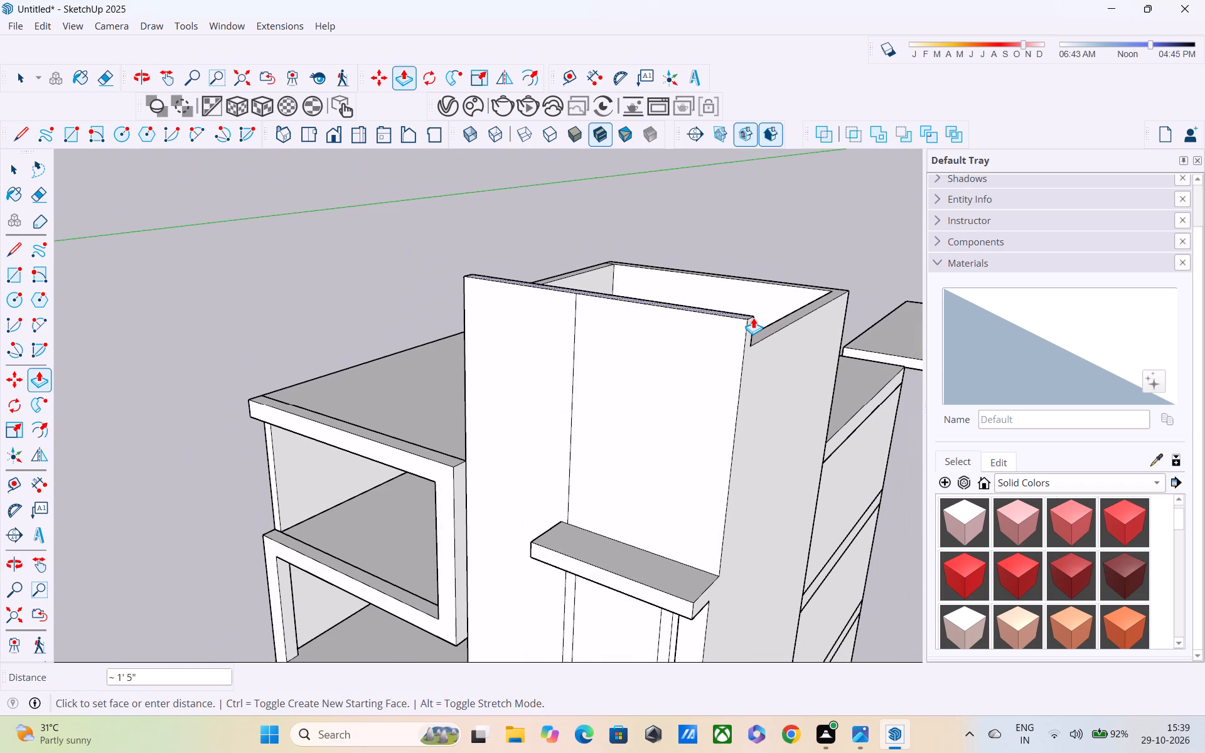
shift+middle_drag(753, 318, 850, 429)
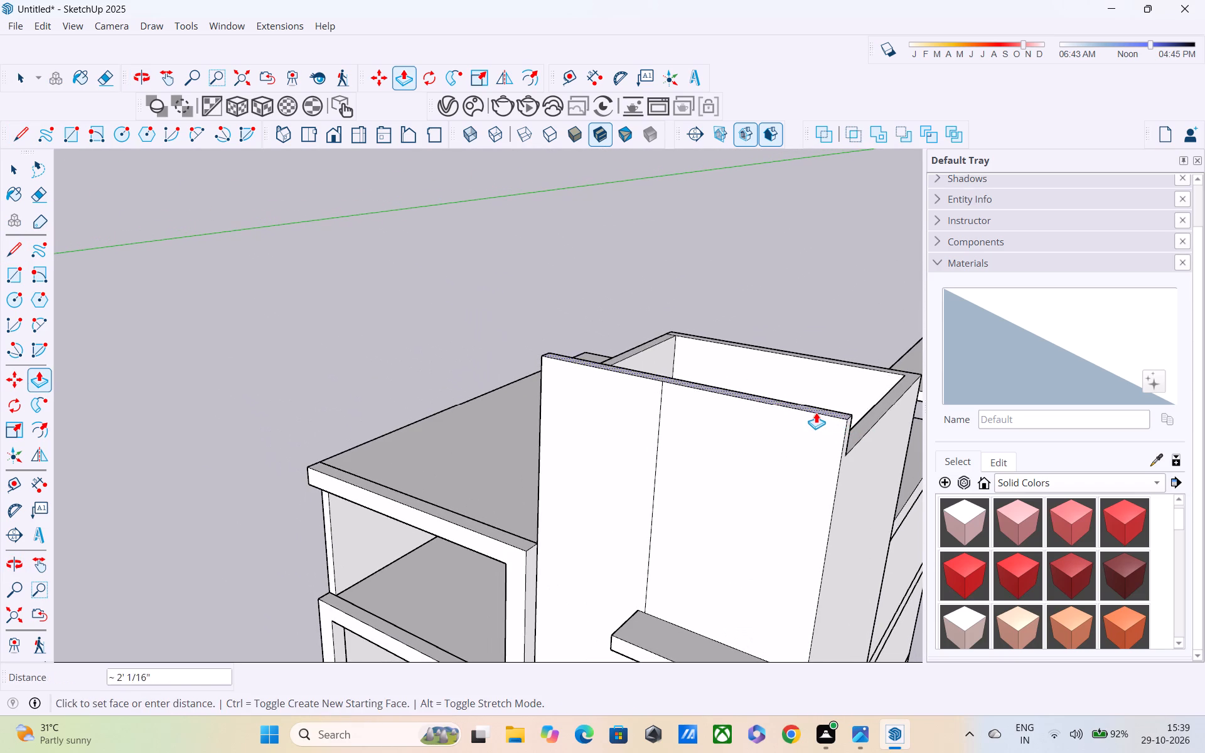
middle_drag(816, 412, 574, 434)
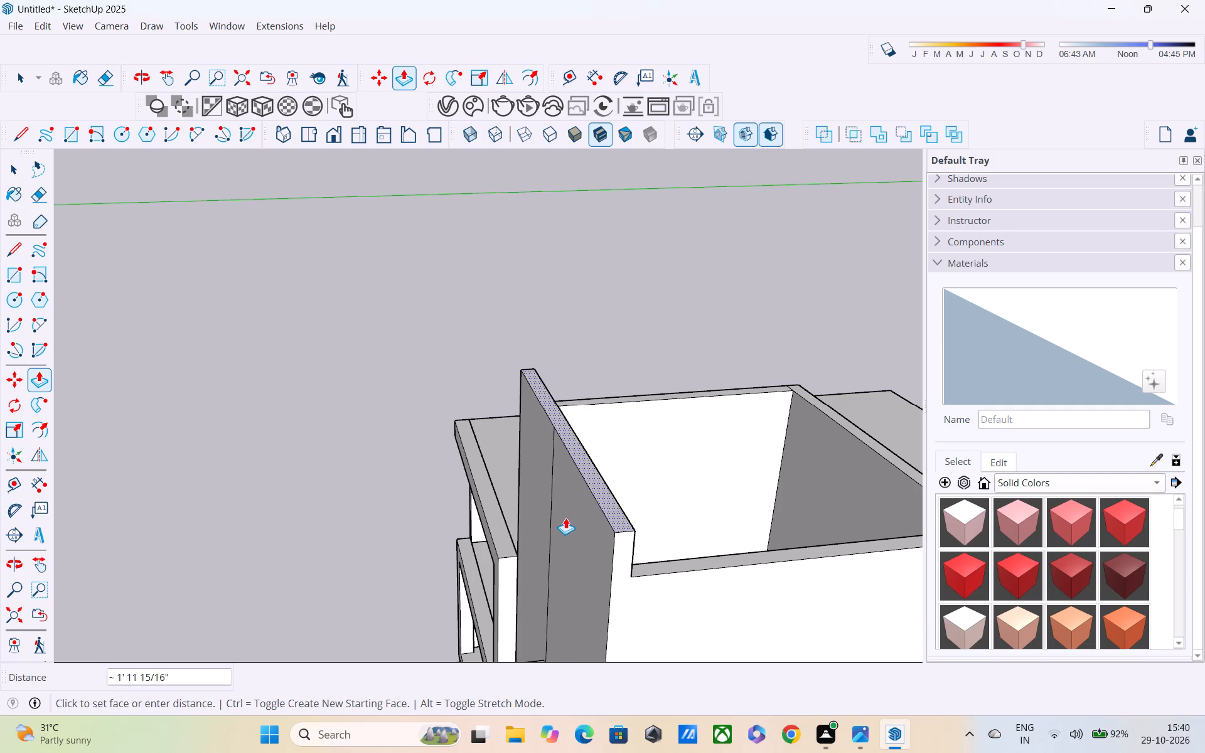
shift+middle_drag(565, 516, 562, 408)
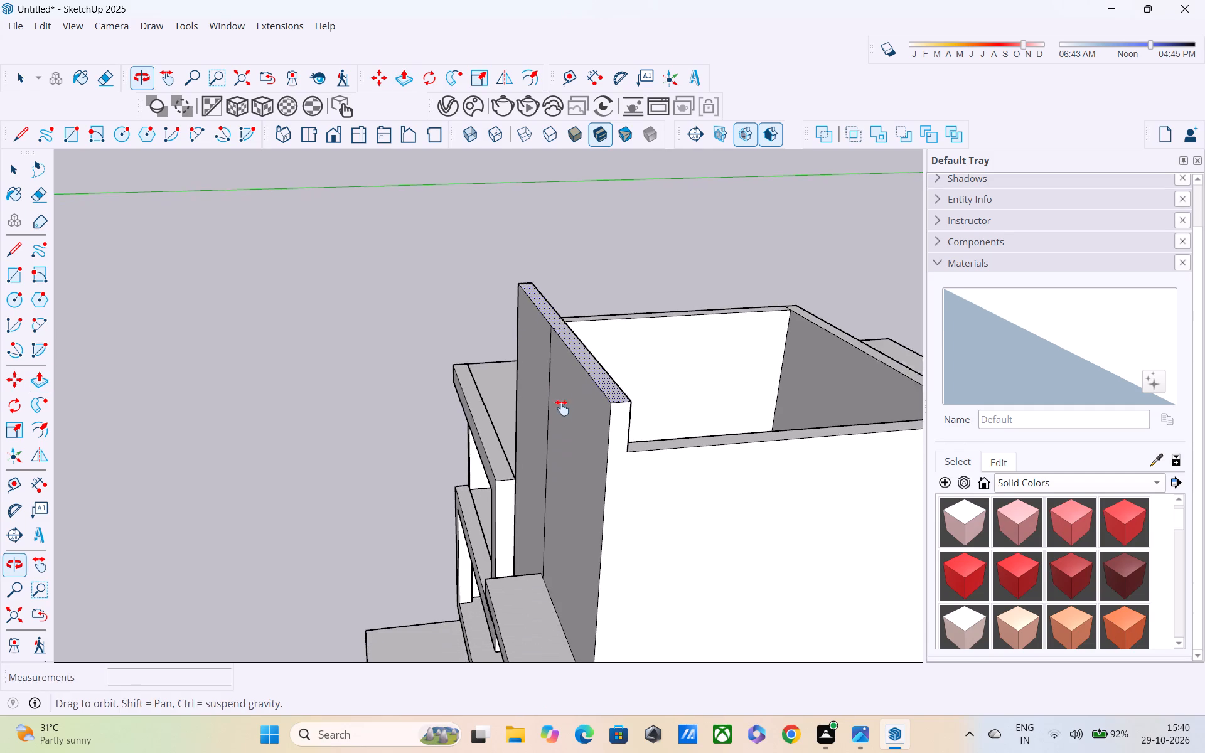
shift+middle_drag(562, 408, 562, 402)
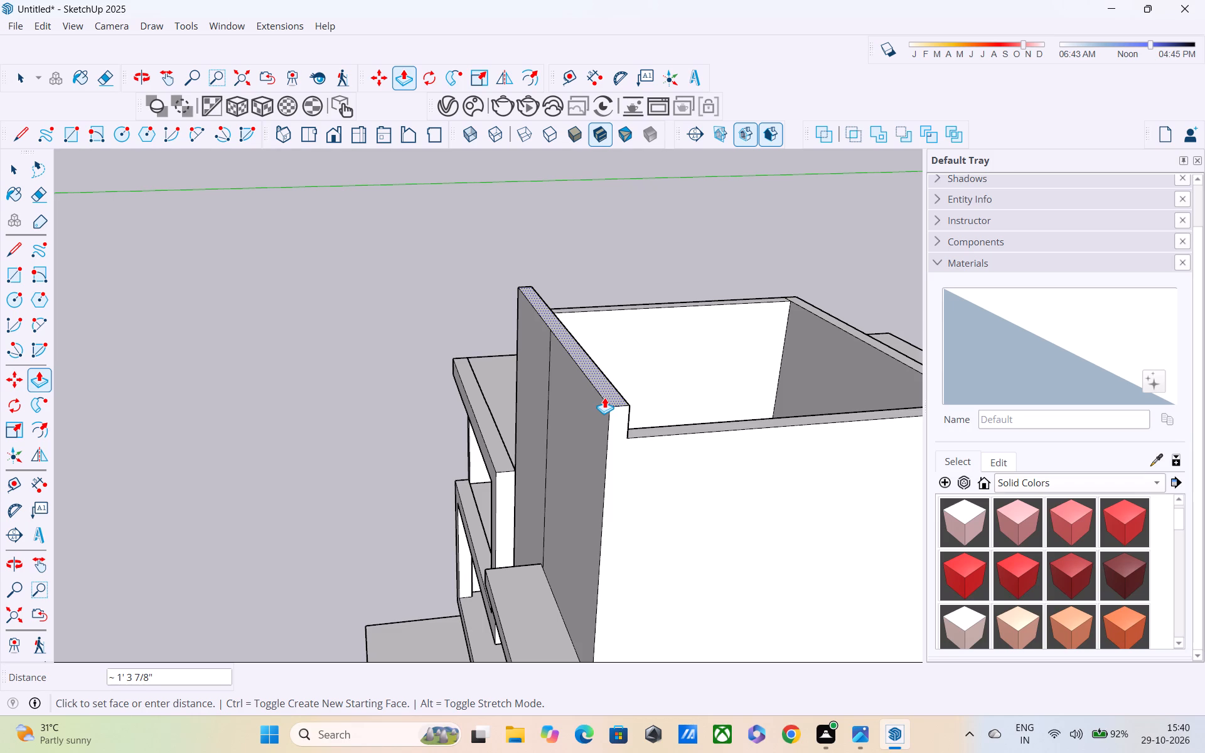
key(9)
key(shift+quotedbl)
key(Return)
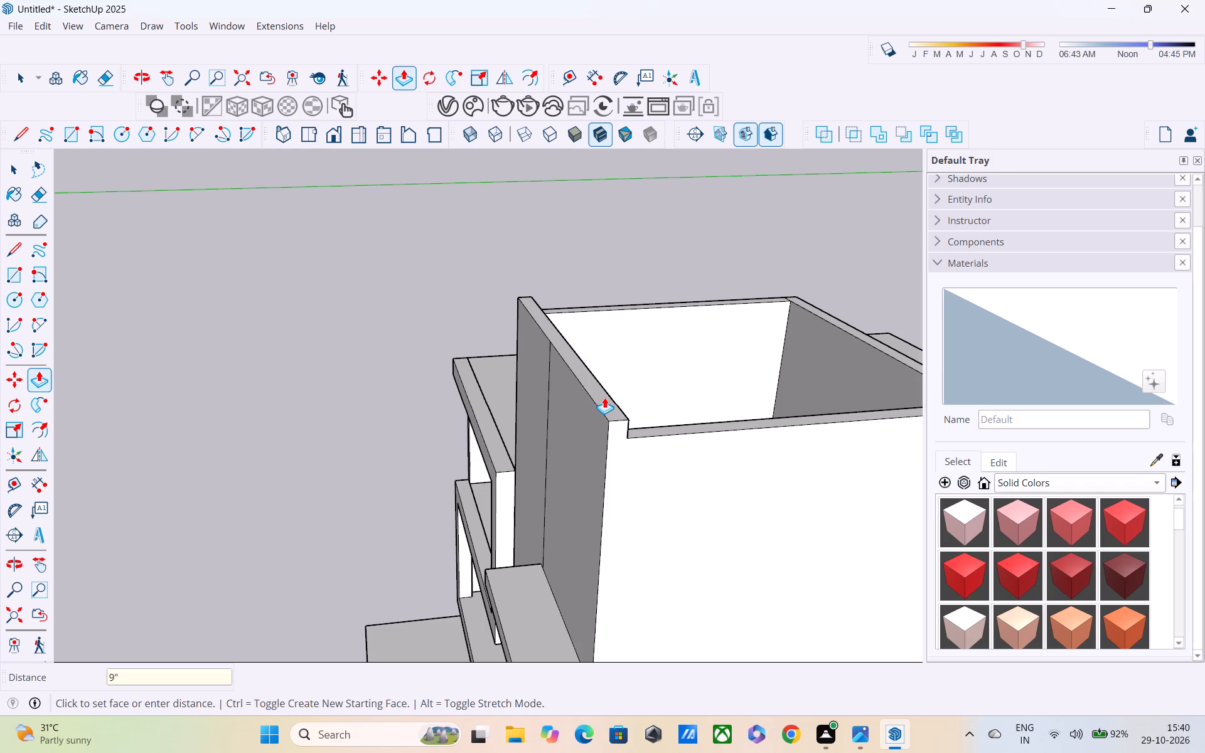
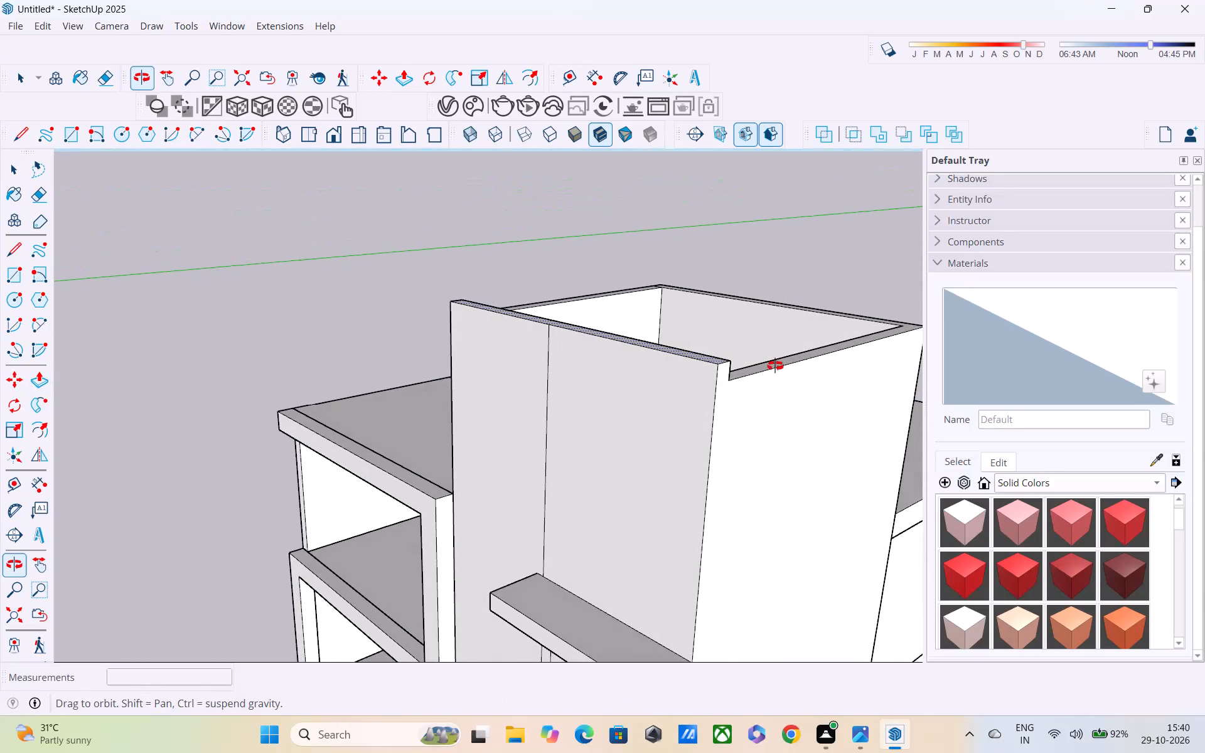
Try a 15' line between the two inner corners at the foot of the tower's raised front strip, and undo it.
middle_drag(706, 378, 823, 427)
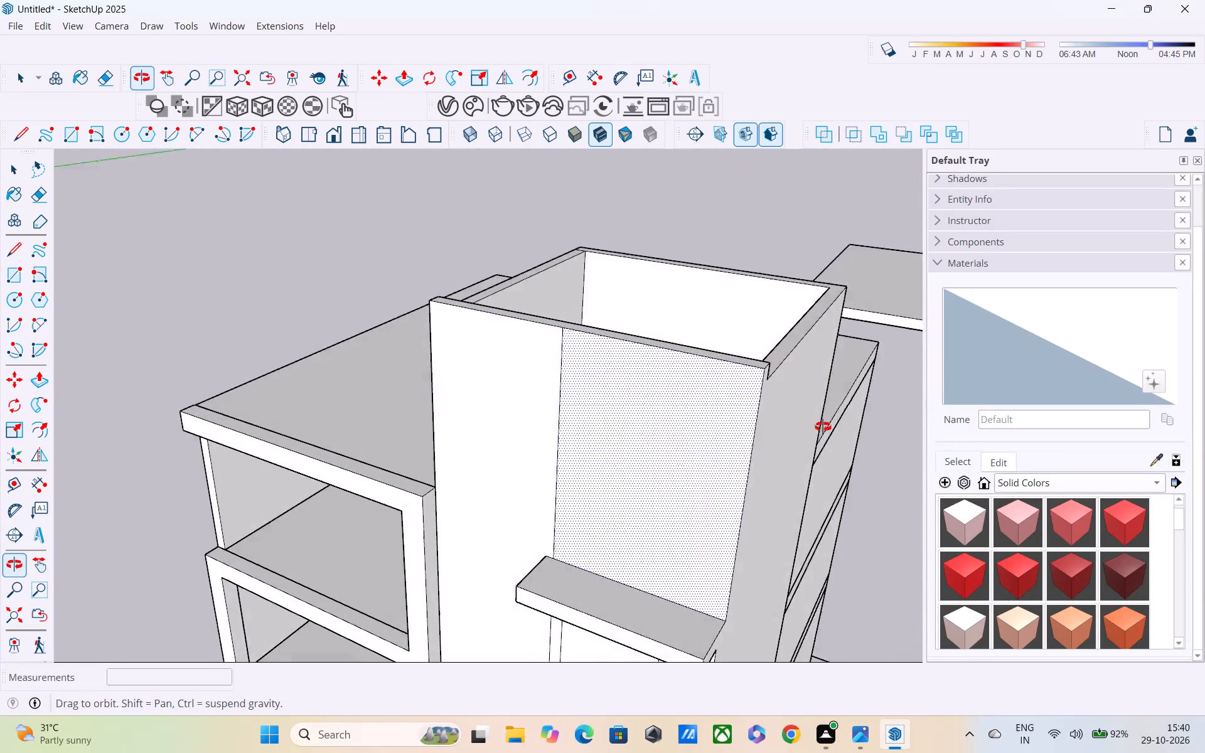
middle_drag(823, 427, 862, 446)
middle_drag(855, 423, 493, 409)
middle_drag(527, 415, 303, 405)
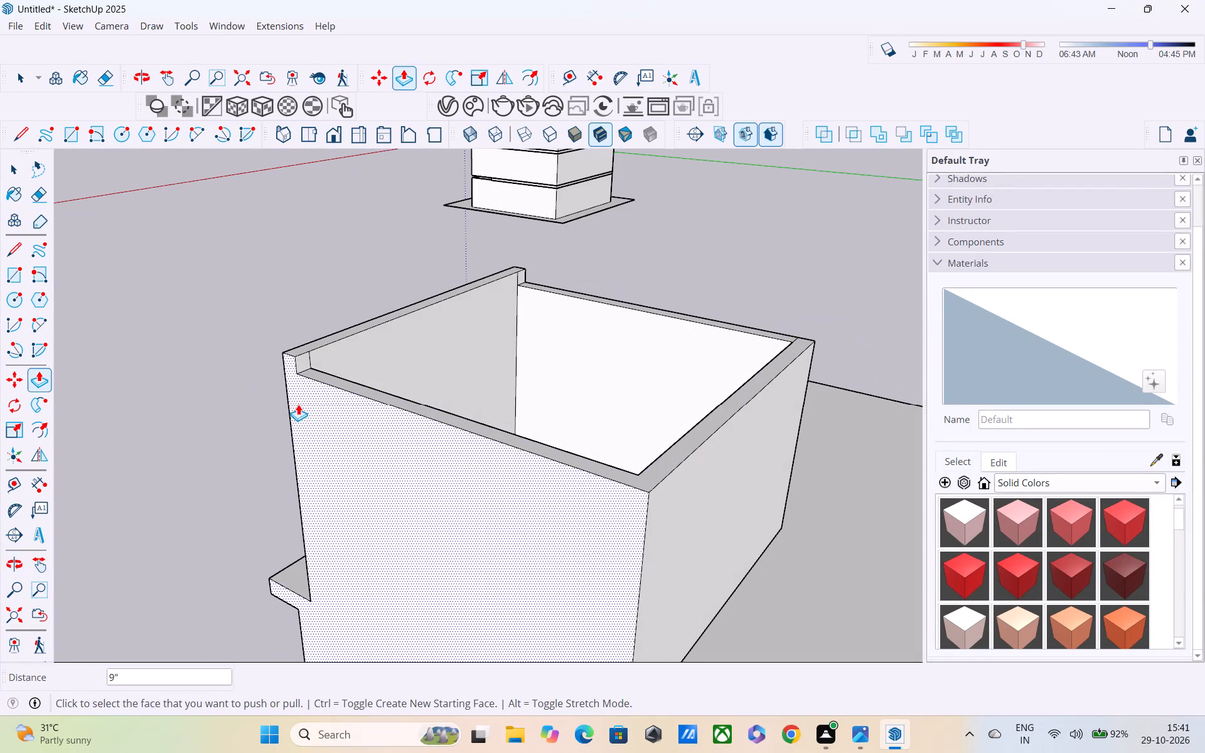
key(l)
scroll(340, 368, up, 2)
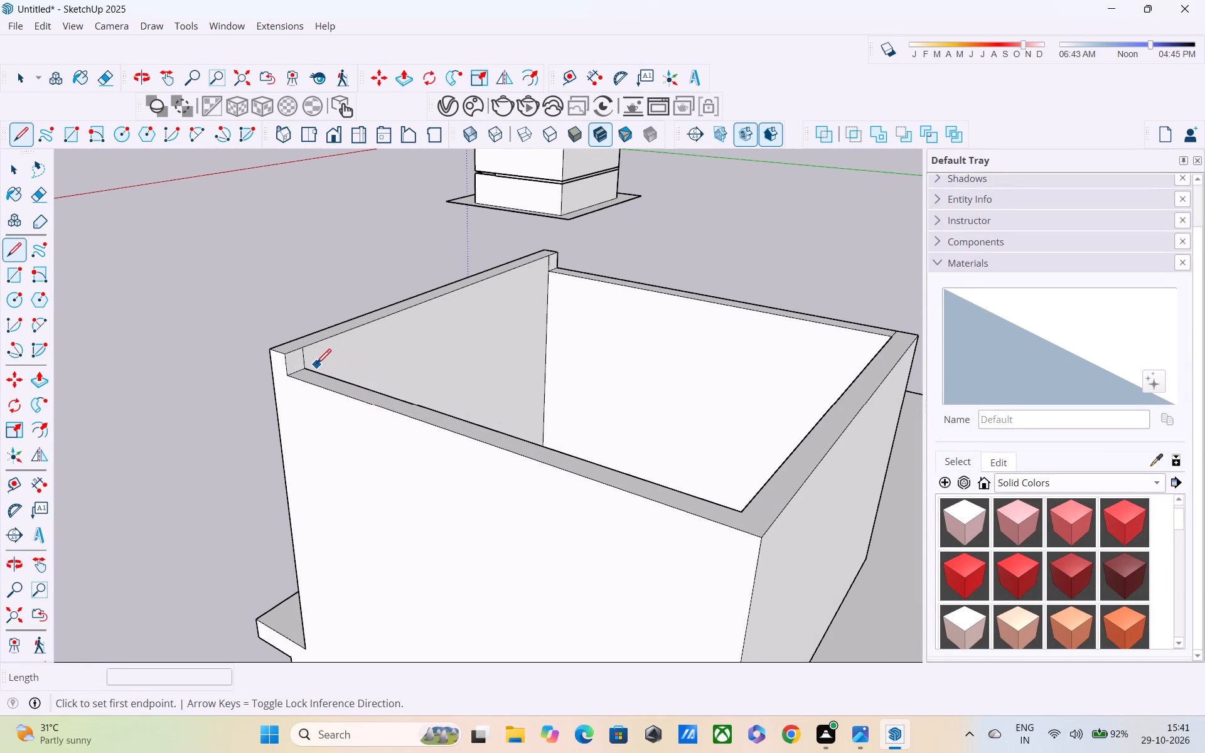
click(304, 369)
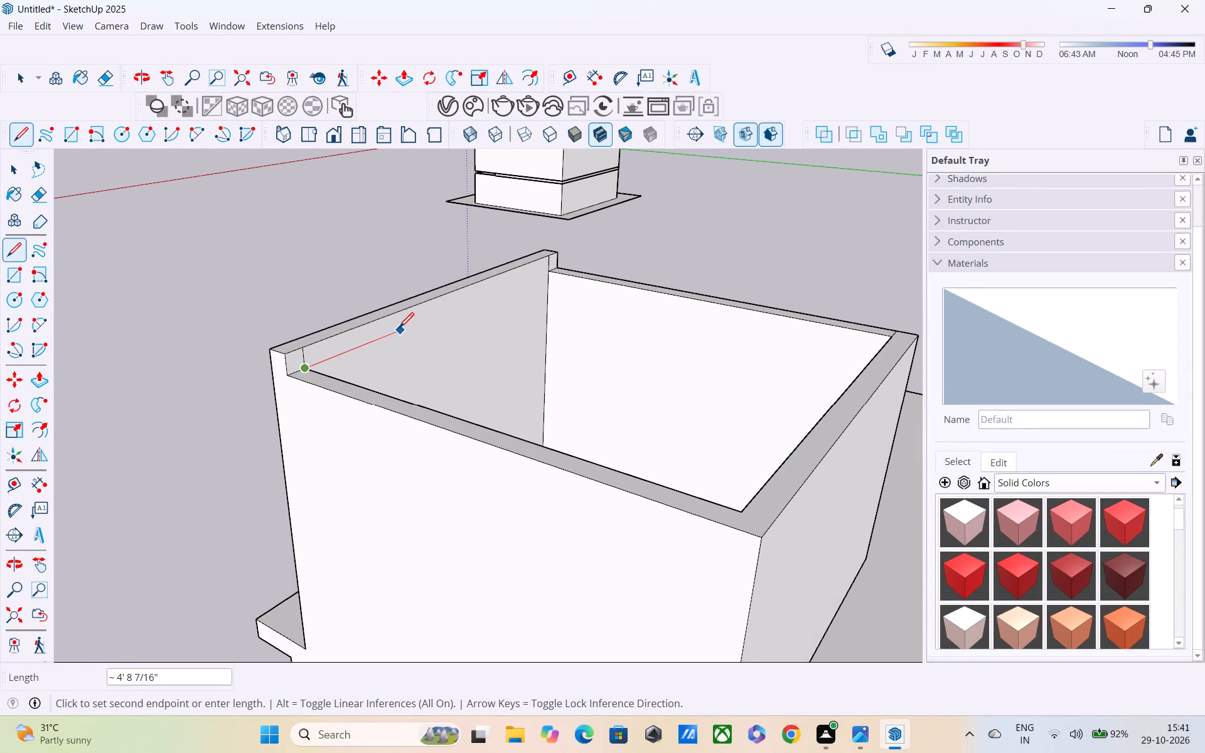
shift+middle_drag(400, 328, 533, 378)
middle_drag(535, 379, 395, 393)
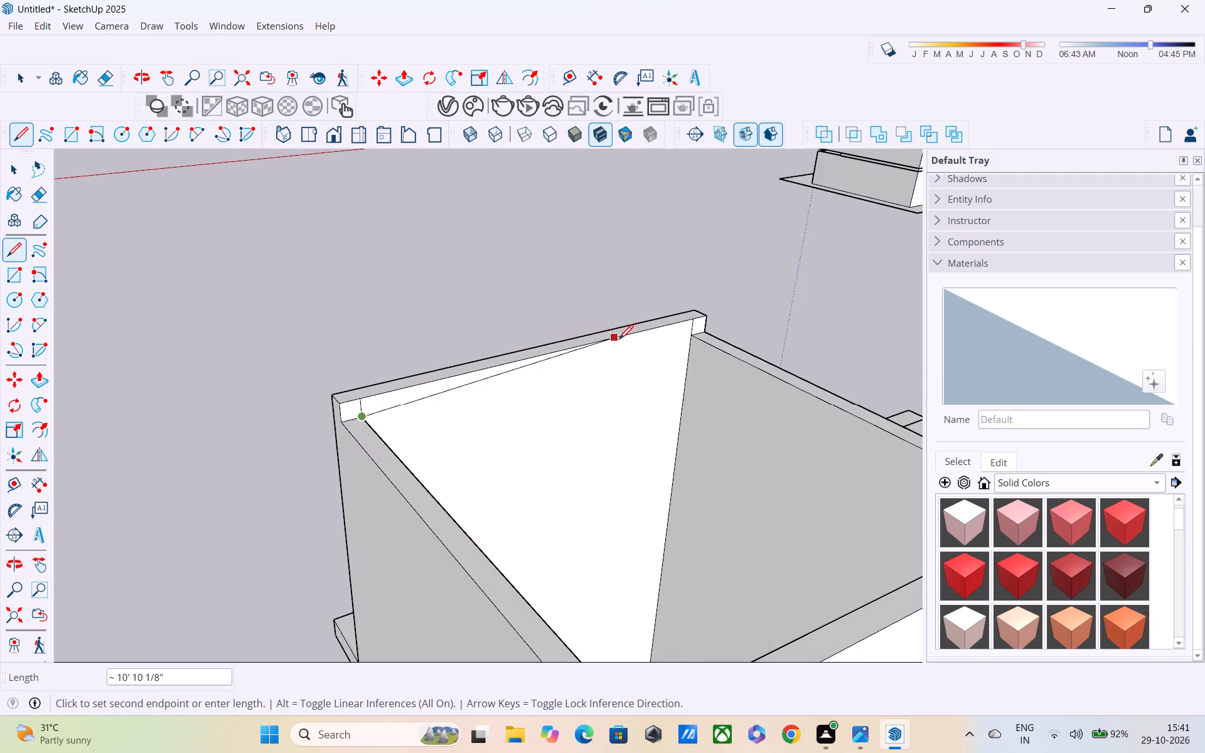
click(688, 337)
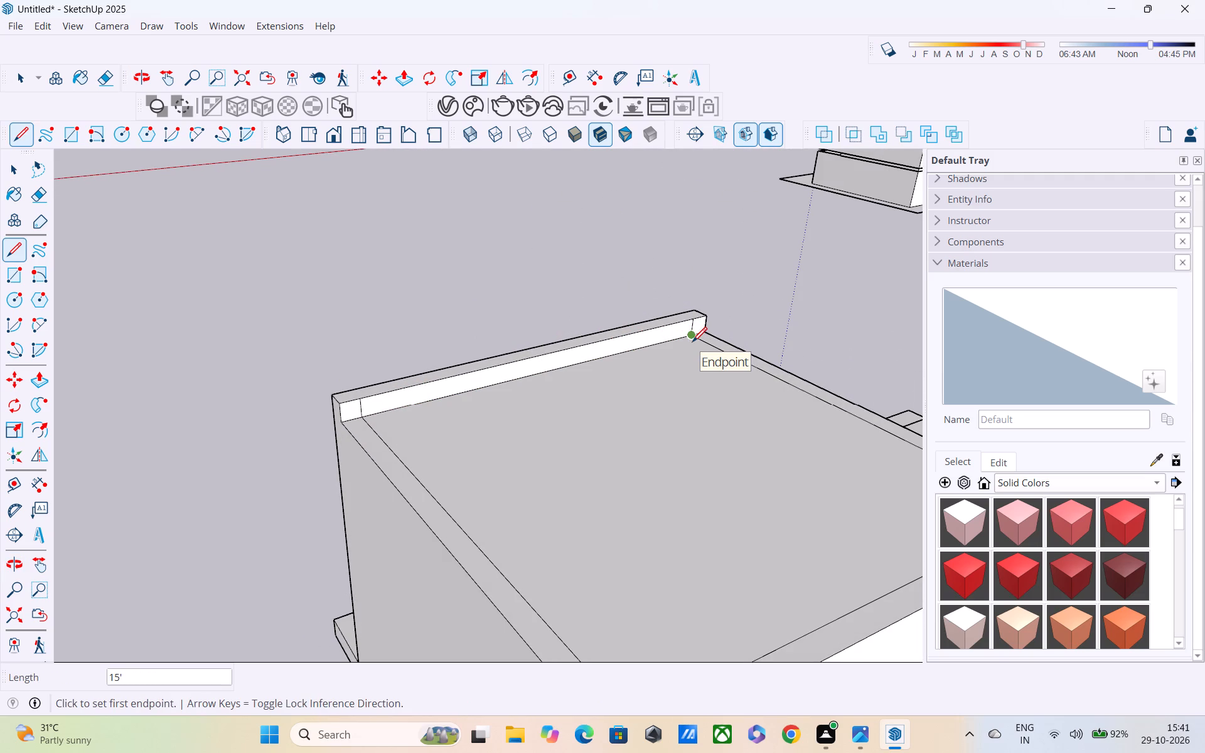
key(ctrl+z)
Draw a 16' 6" line along the foot of the raised front strip's inner side, between the tower's two outer edges.
middle_drag(690, 349, 587, 341)
scroll(456, 414, up, 4)
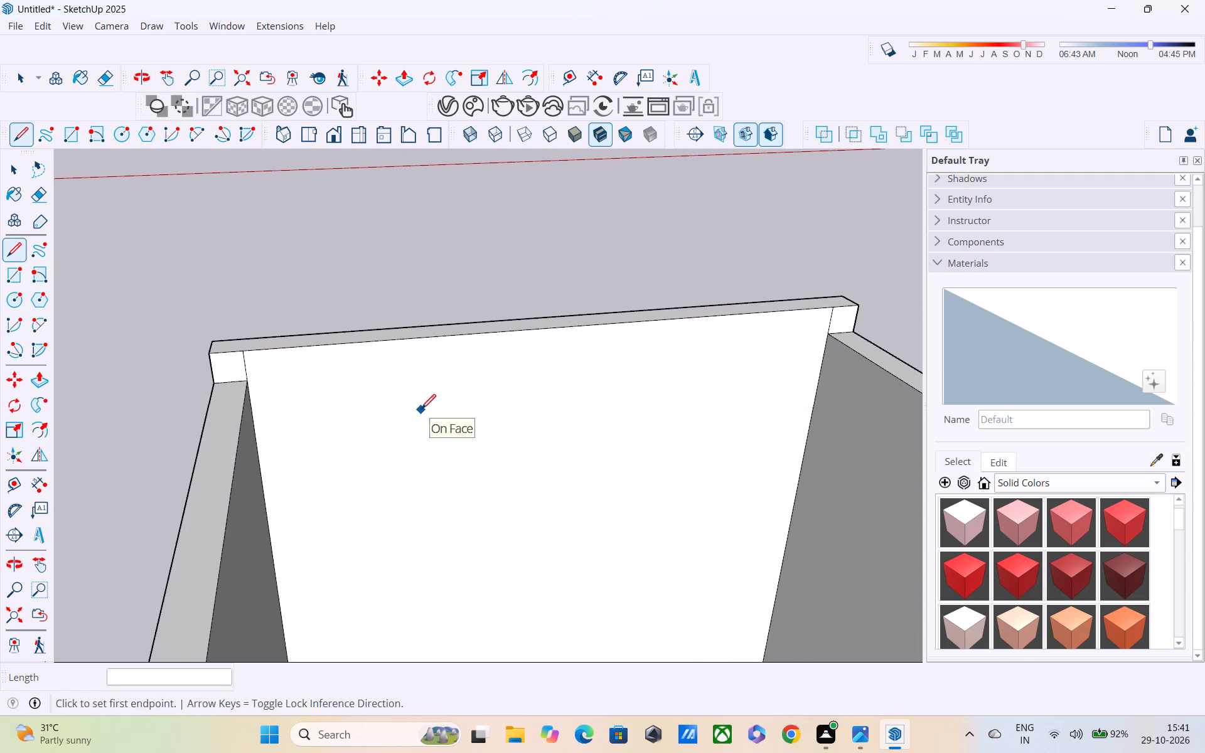
shift+middle_drag(460, 443, 589, 595)
middle_drag(391, 494, 332, 447)
scroll(349, 526, up, 3)
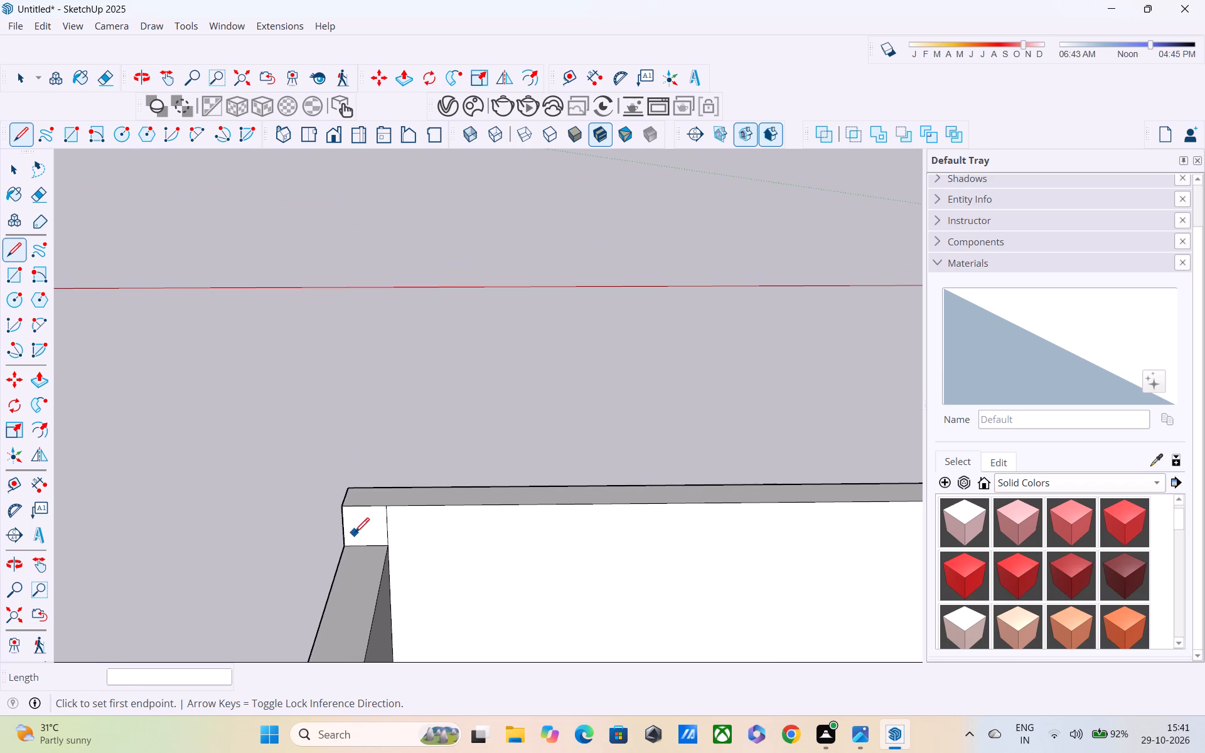
middle_drag(355, 534, 291, 461)
click(283, 475)
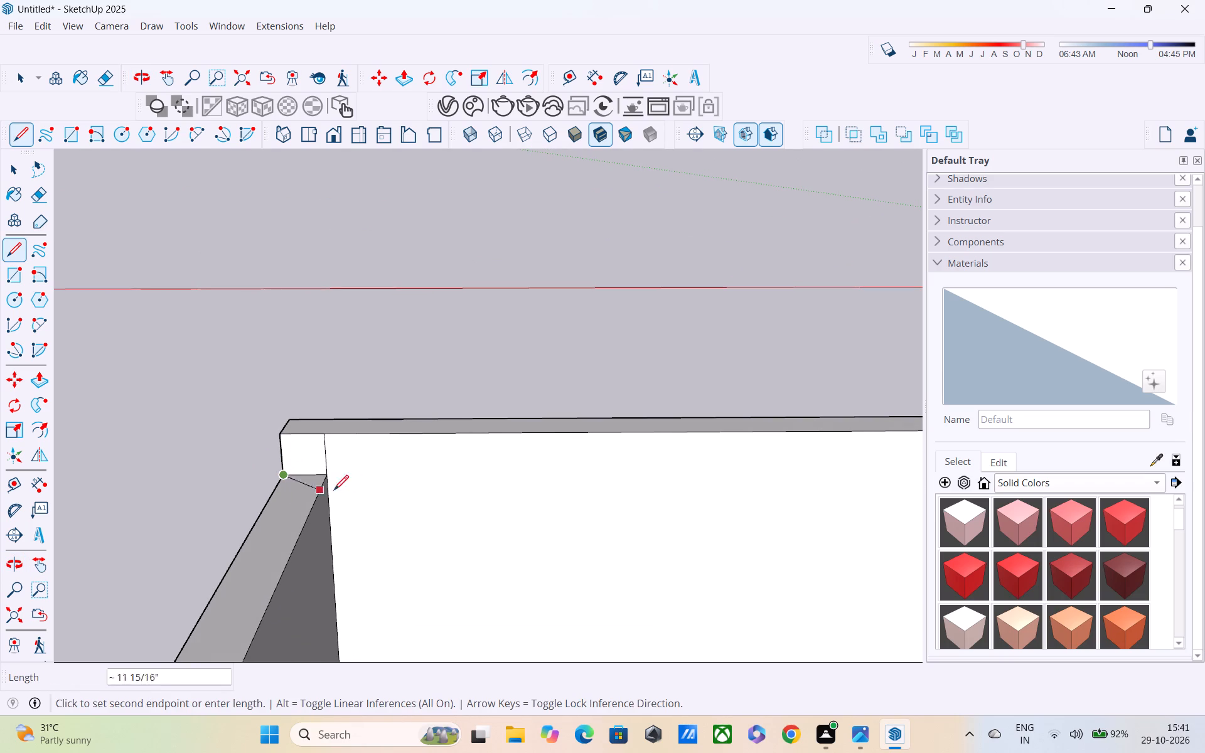
middle_drag(380, 491, 229, 481)
scroll(357, 494, down, 3)
middle_drag(368, 494, 213, 590)
shift+scroll(368, 493, down, 1)
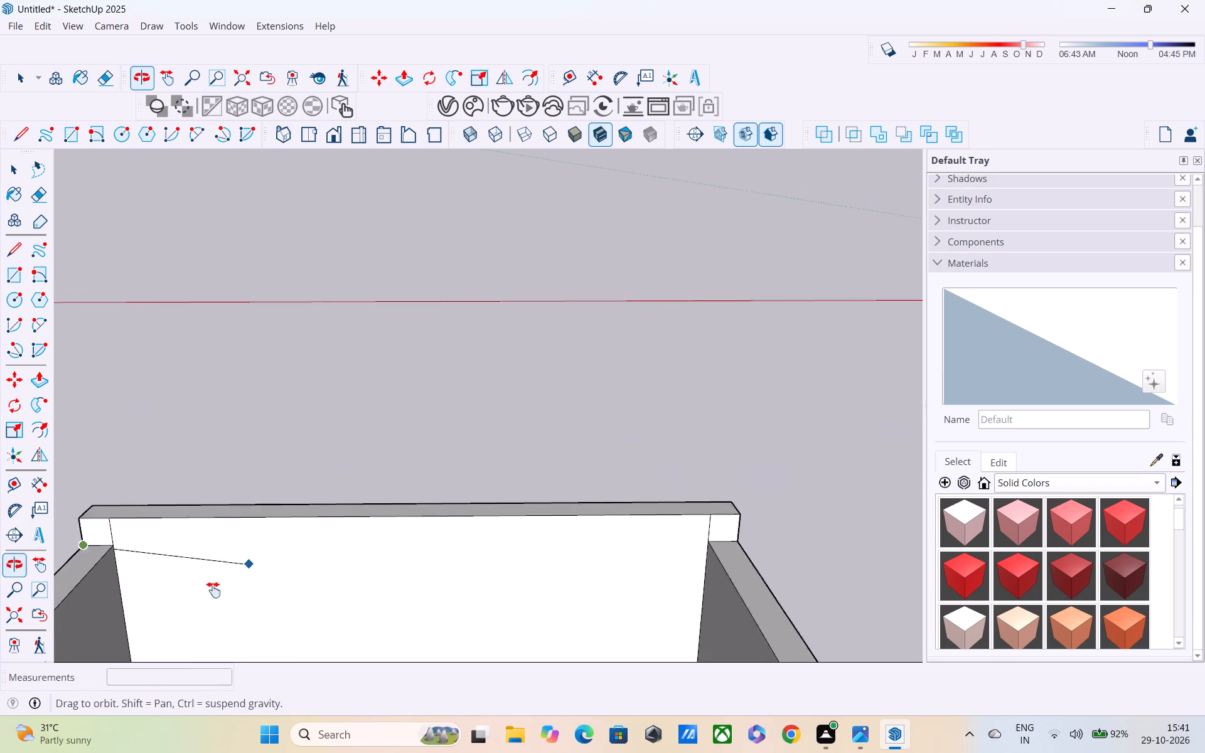
middle_drag(213, 590, 196, 602)
scroll(206, 606, up, 1)
middle_drag(481, 570, 482, 462)
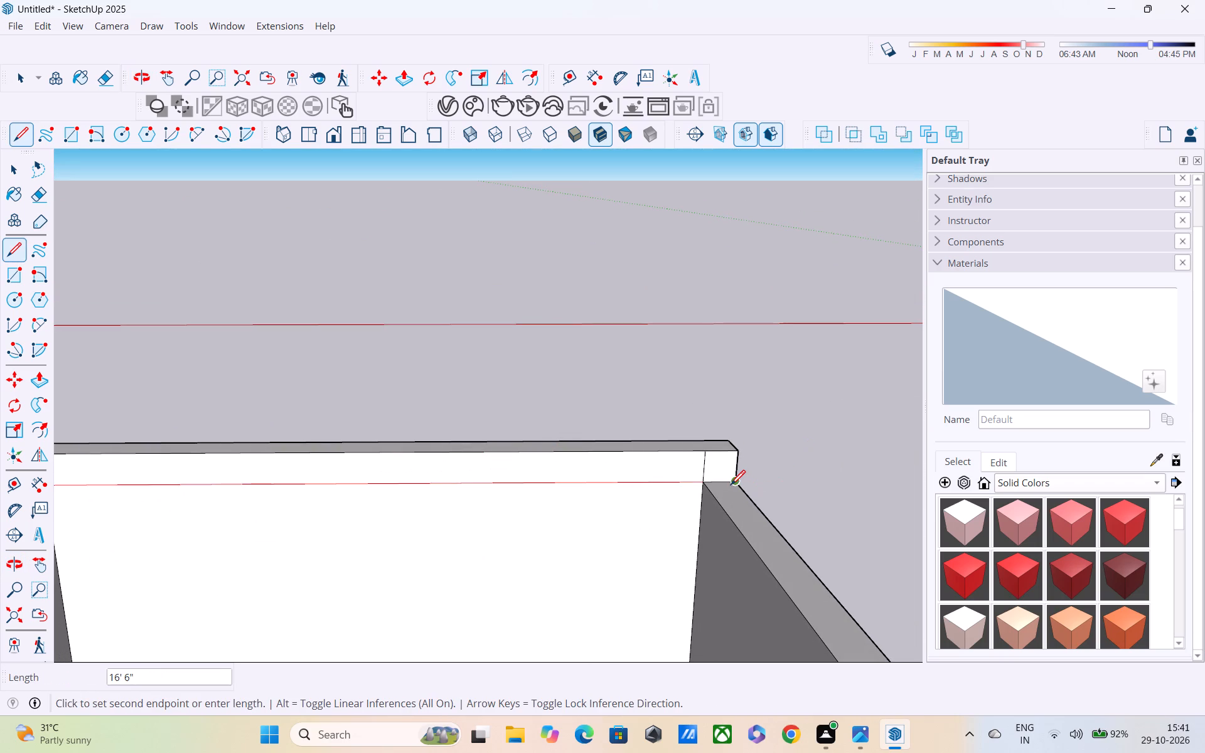
click(731, 486)
Delete the face covering the tower's open top inside the rim.
scroll(730, 486, down, 5)
middle_drag(687, 518, 744, 542)
scroll(744, 530, down, 5)
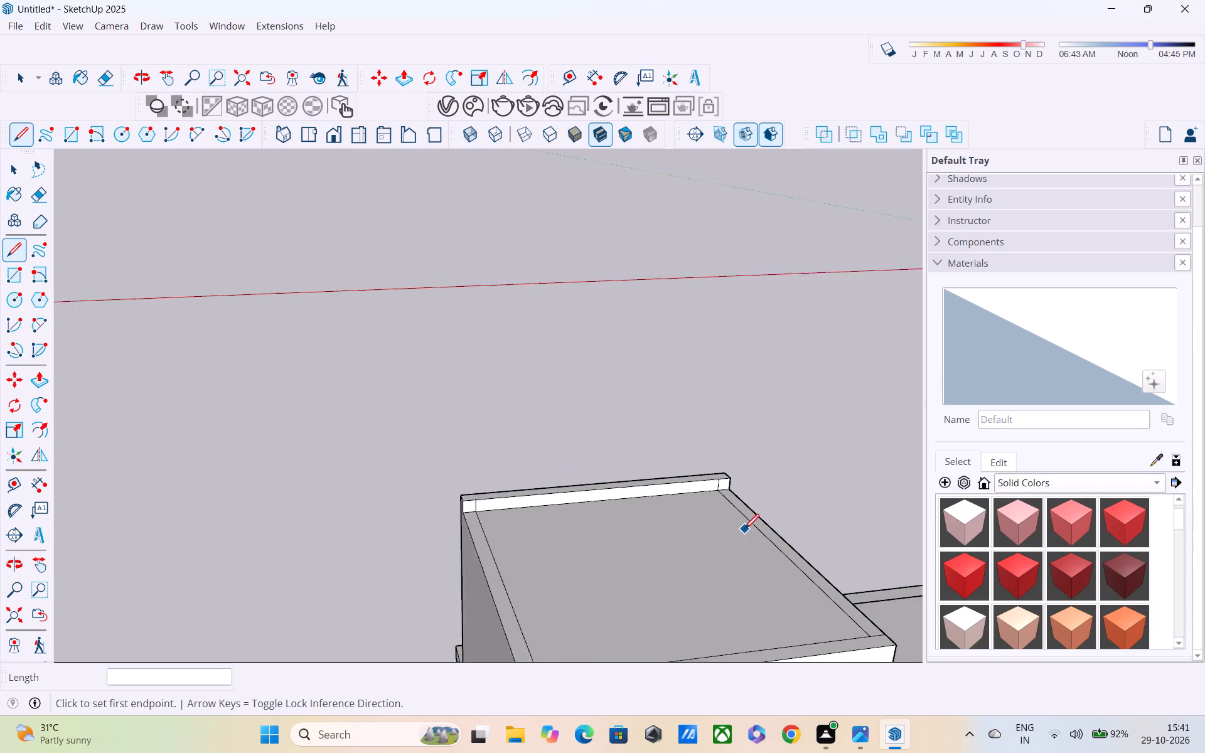
scroll(744, 530, down, 7)
middle_drag(750, 513, 766, 430)
scroll(766, 430, up, 1)
scroll(766, 430, down, 6)
key(space)
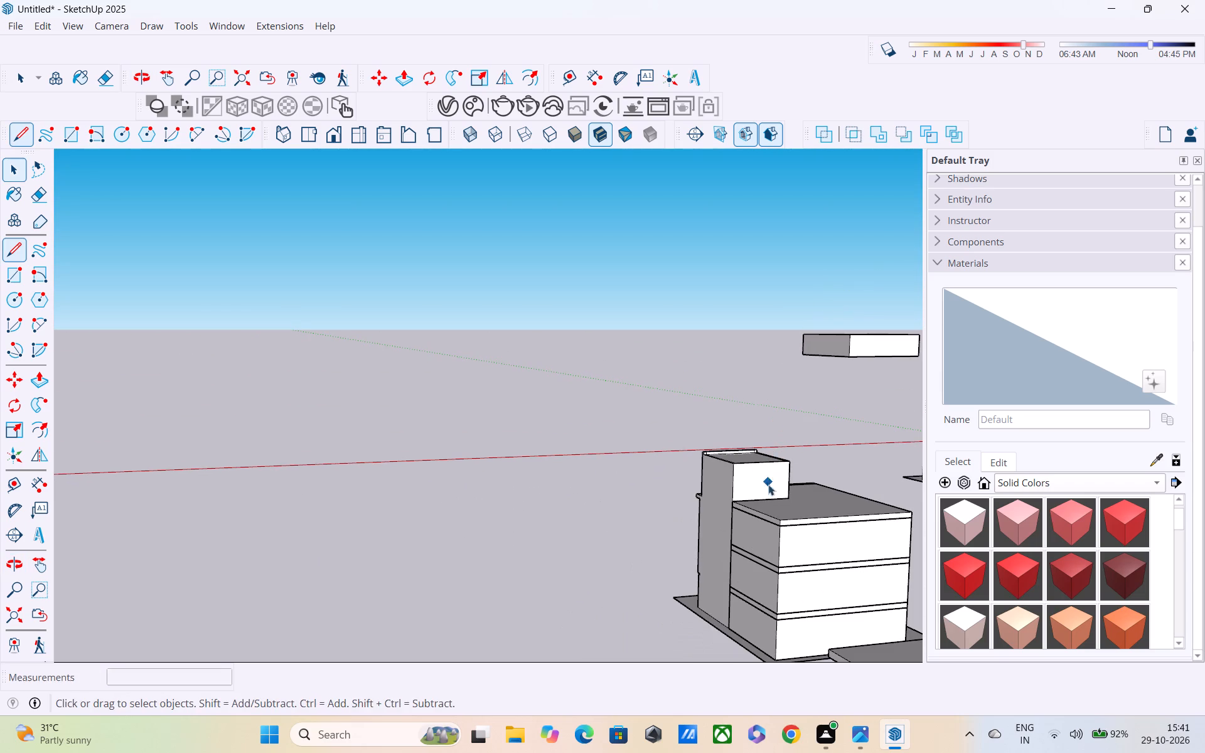
middle_drag(737, 415, 738, 531)
scroll(744, 471, up, 4)
click(744, 469)
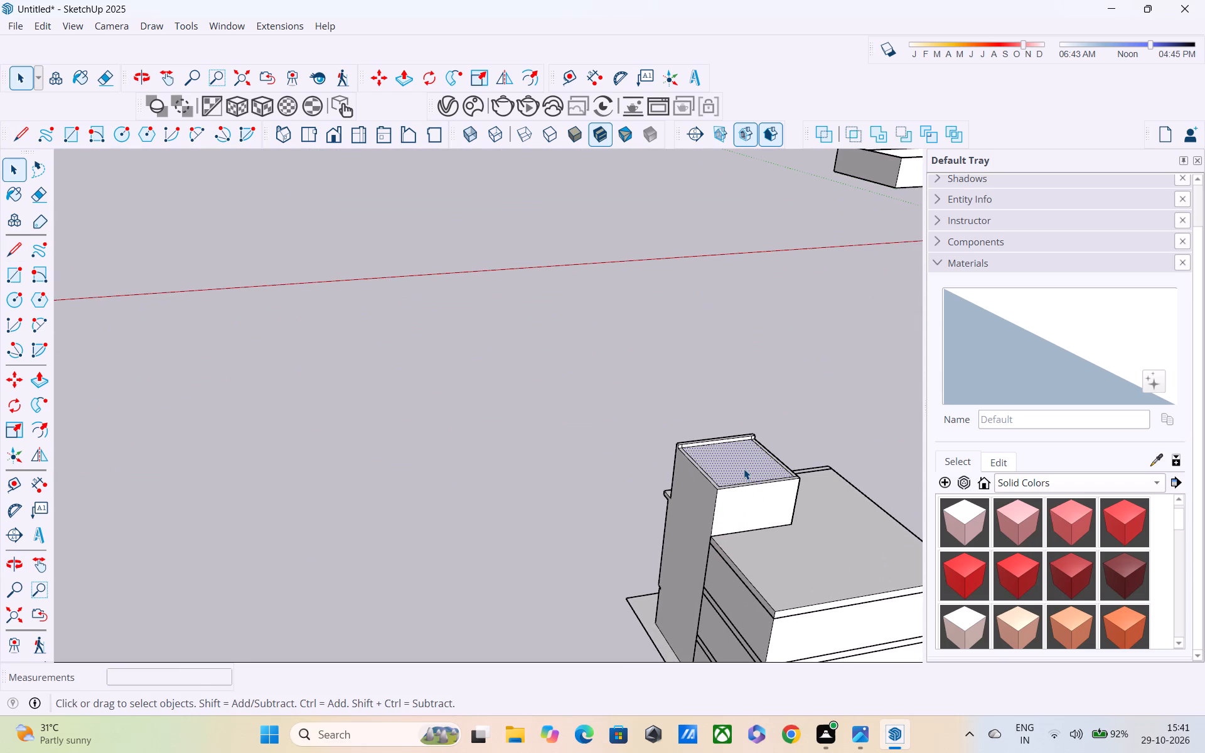
key(Delete)
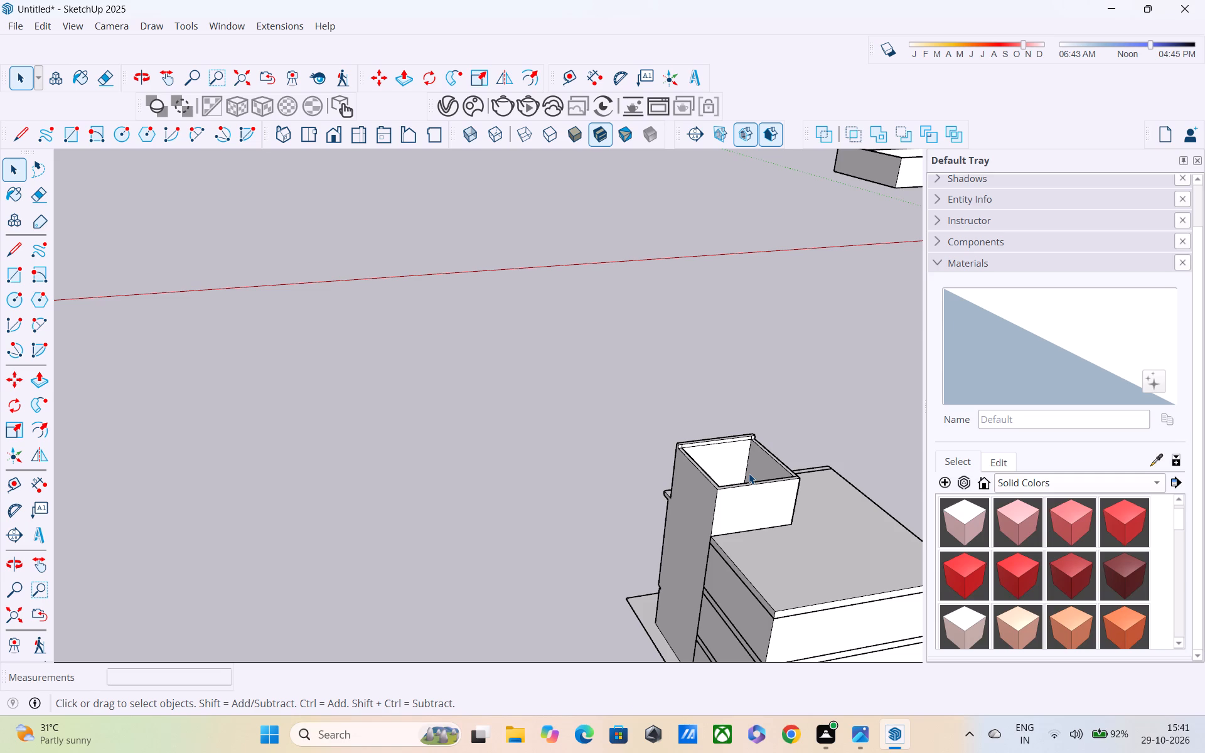
Erase the short vertical edge near each end of the raised front strip's inner side to make it one continuous face.
key(p)
scroll(749, 468, up, 4)
scroll(708, 435, up, 3)
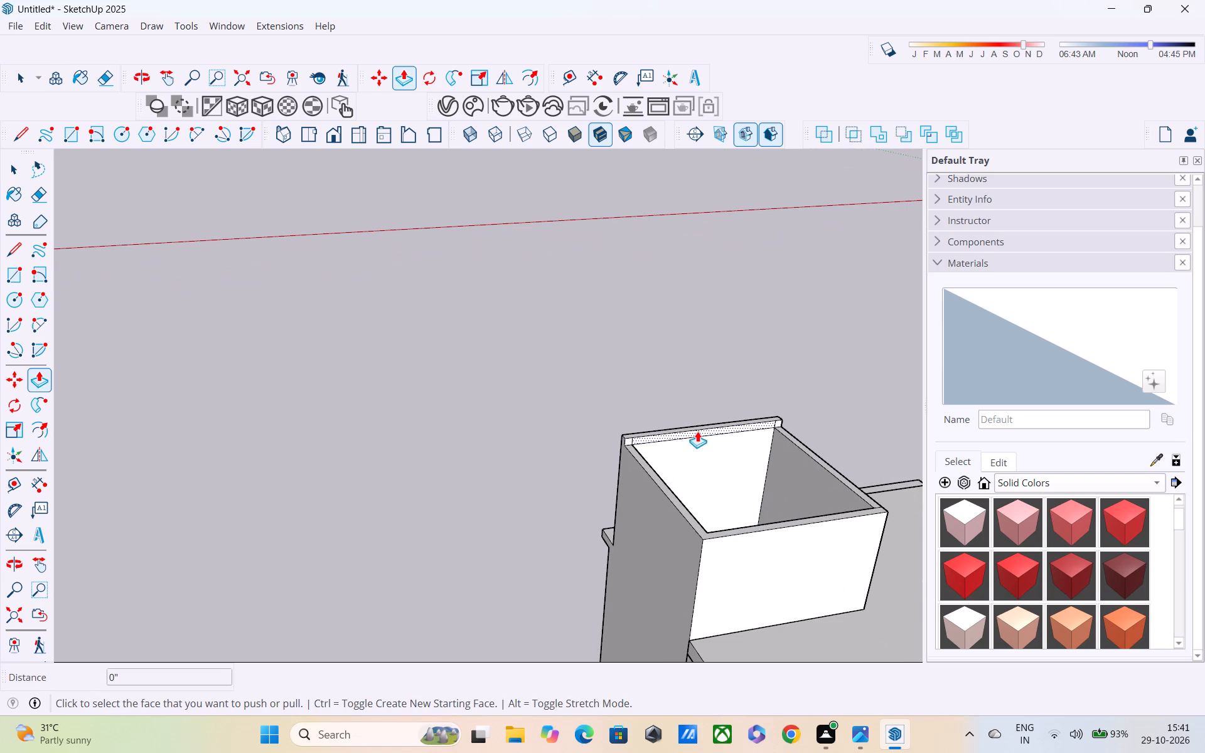
key(space)
key(e)
scroll(674, 425, up, 3)
scroll(599, 523, up, 2)
scroll(592, 519, down, 1)
scroll(585, 515, up, 1)
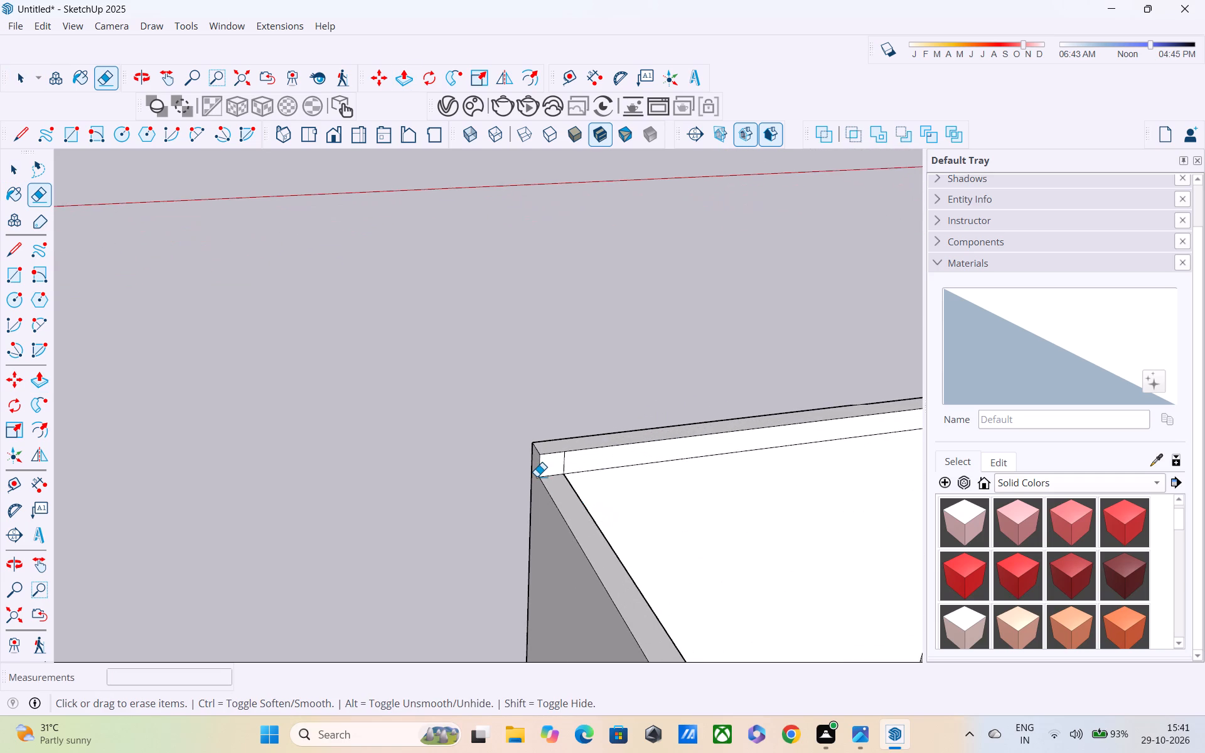
scroll(537, 476, up, 4)
drag(552, 459, 596, 465)
scroll(596, 462, down, 5)
shift+middle_drag(602, 467, 476, 465)
scroll(466, 442, up, 1)
scroll(416, 404, down, 6)
scroll(530, 445, up, 1)
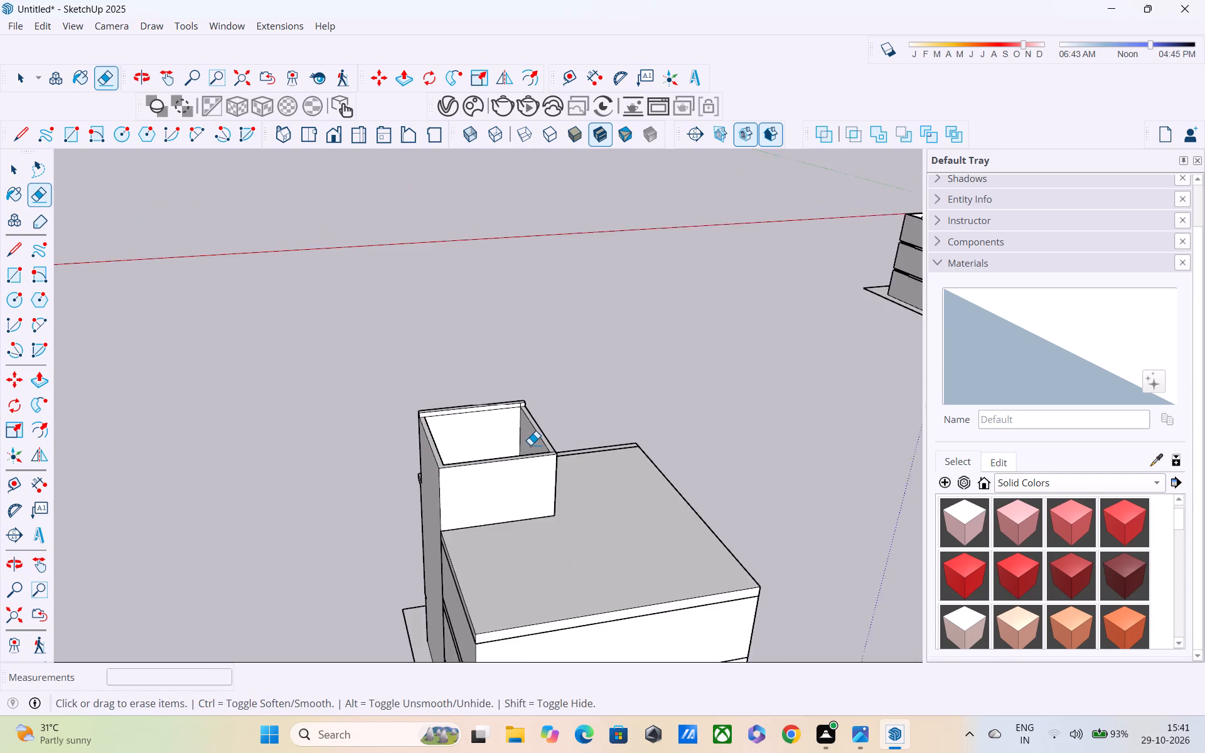
scroll(525, 414, up, 4)
scroll(508, 389, down, 1)
scroll(508, 388, up, 5)
middle_drag(548, 441, 520, 311)
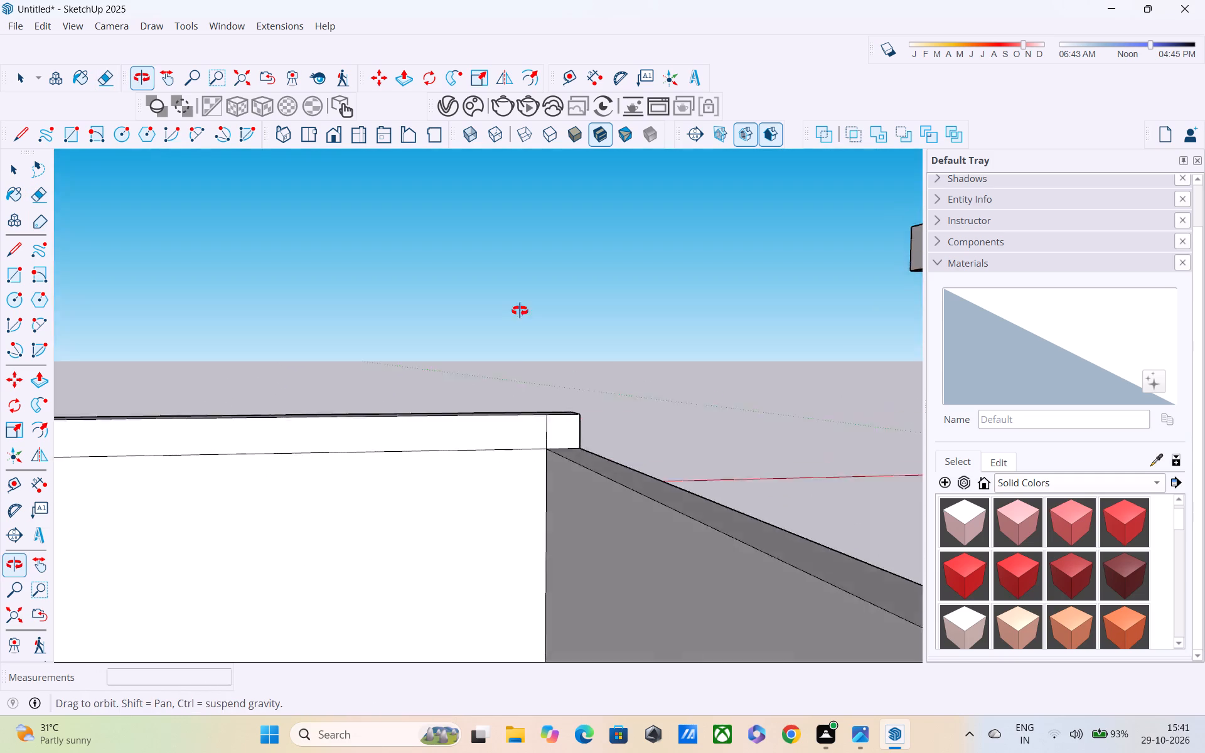
middle_drag(520, 311, 518, 292)
scroll(546, 412, up, 3)
drag(538, 441, 574, 452)
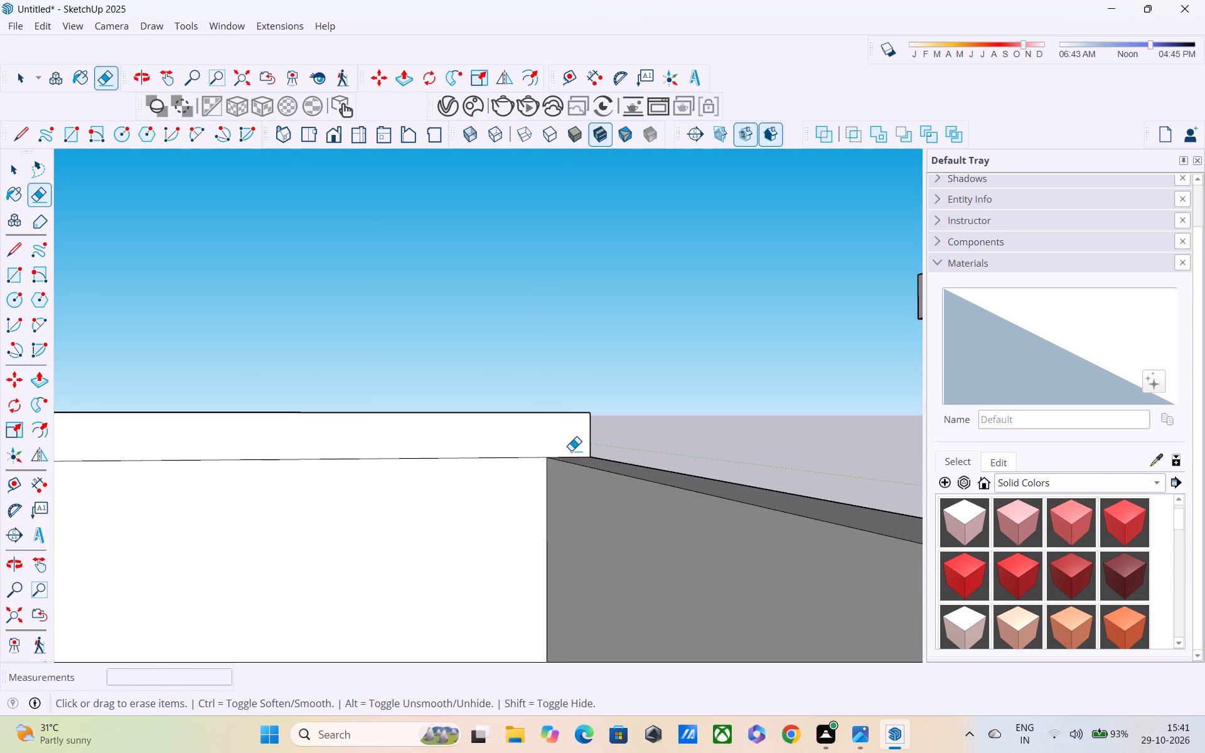
scroll(571, 451, down, 3)
Push/Pull the raised strip's inner face 15' across the tower opening and a further 9" to the rear outer wall as a roof slab.
key(o)
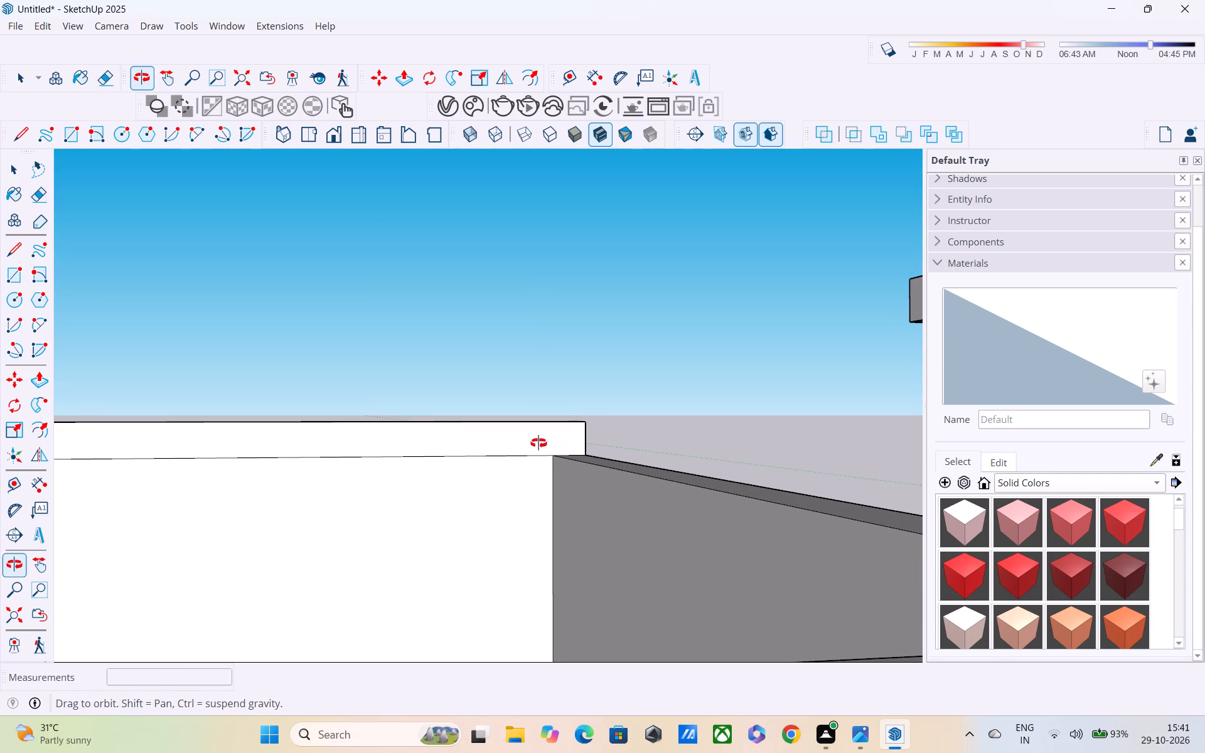
key(p)
click(529, 434)
scroll(563, 497, down, 5)
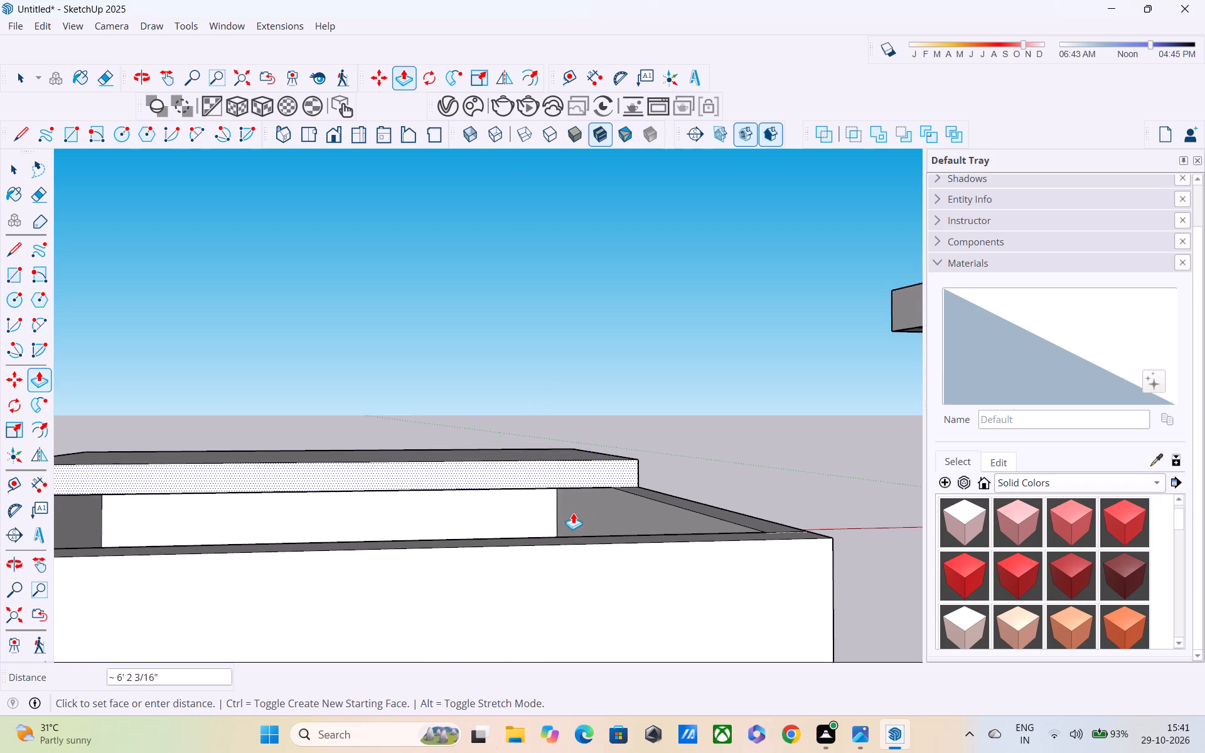
middle_drag(643, 562, 705, 644)
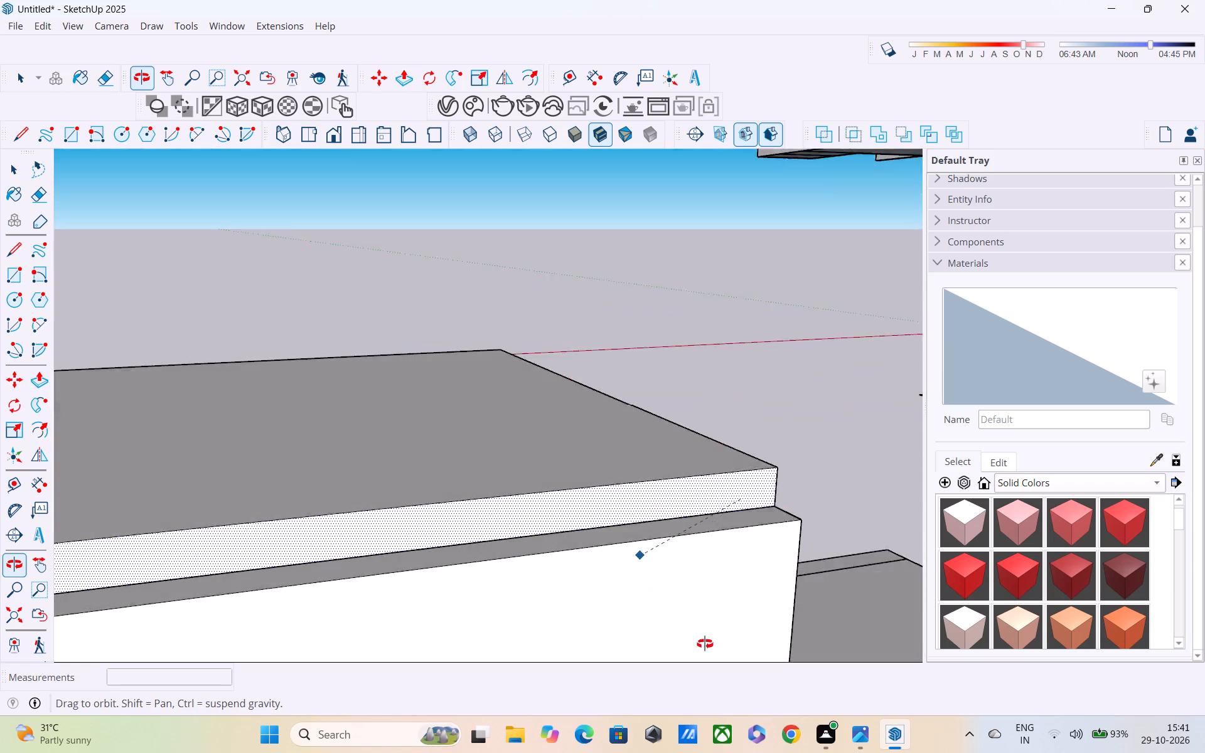
middle_drag(705, 644, 899, 584)
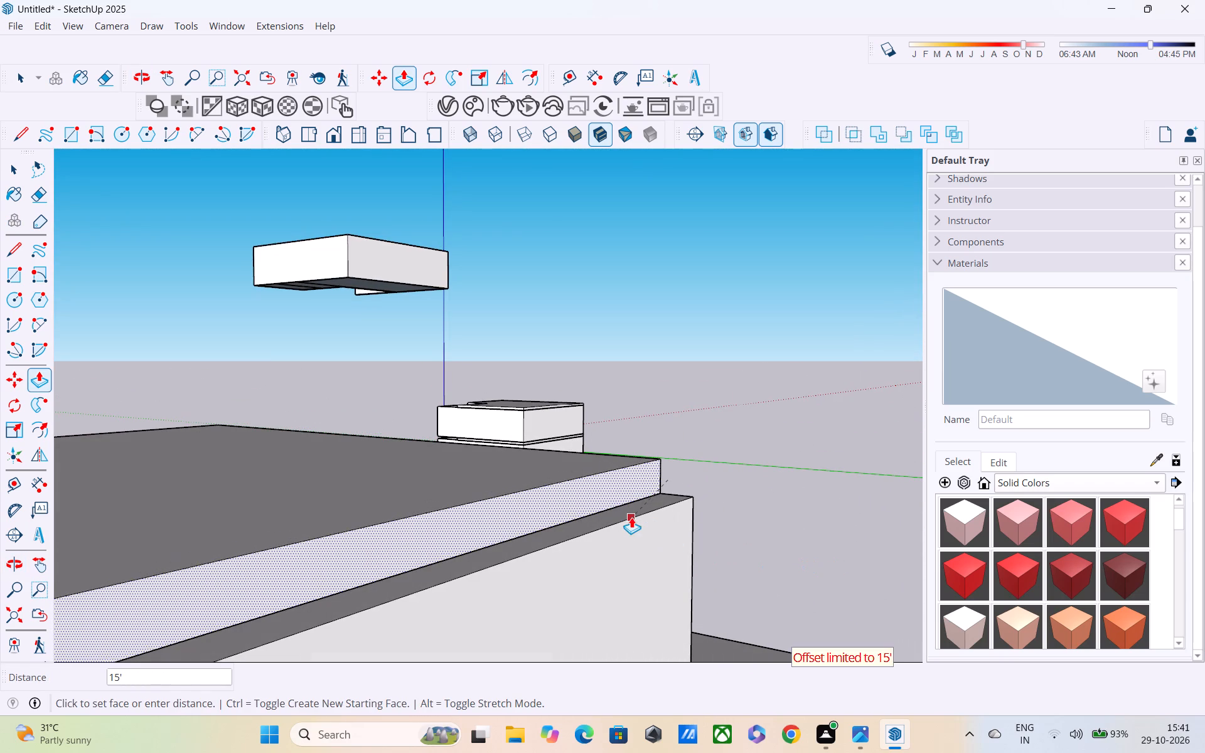
click(632, 518)
click(601, 484)
click(628, 525)
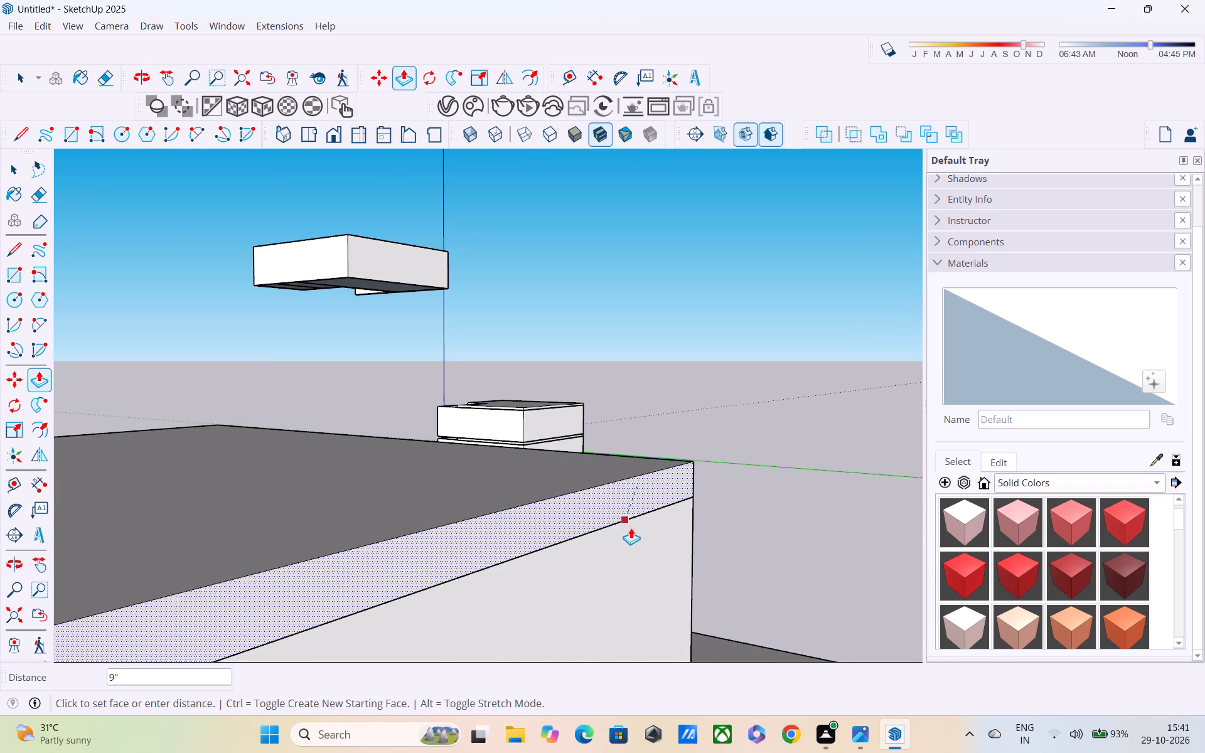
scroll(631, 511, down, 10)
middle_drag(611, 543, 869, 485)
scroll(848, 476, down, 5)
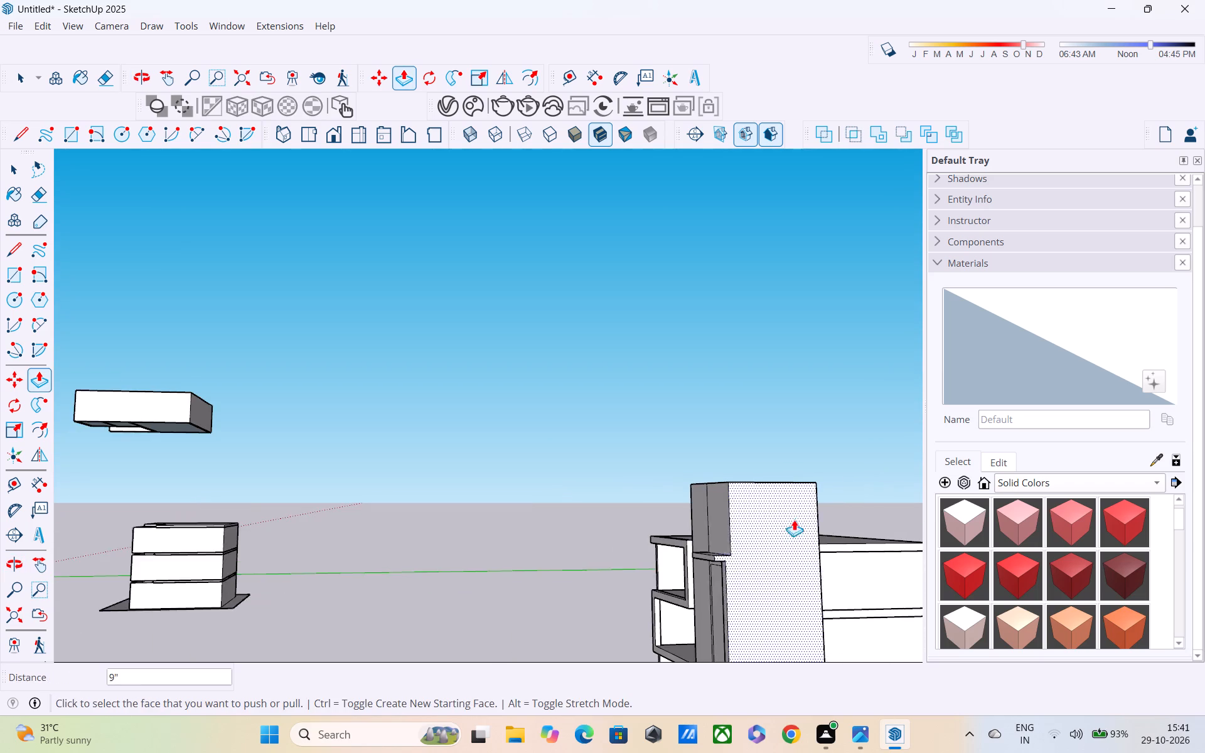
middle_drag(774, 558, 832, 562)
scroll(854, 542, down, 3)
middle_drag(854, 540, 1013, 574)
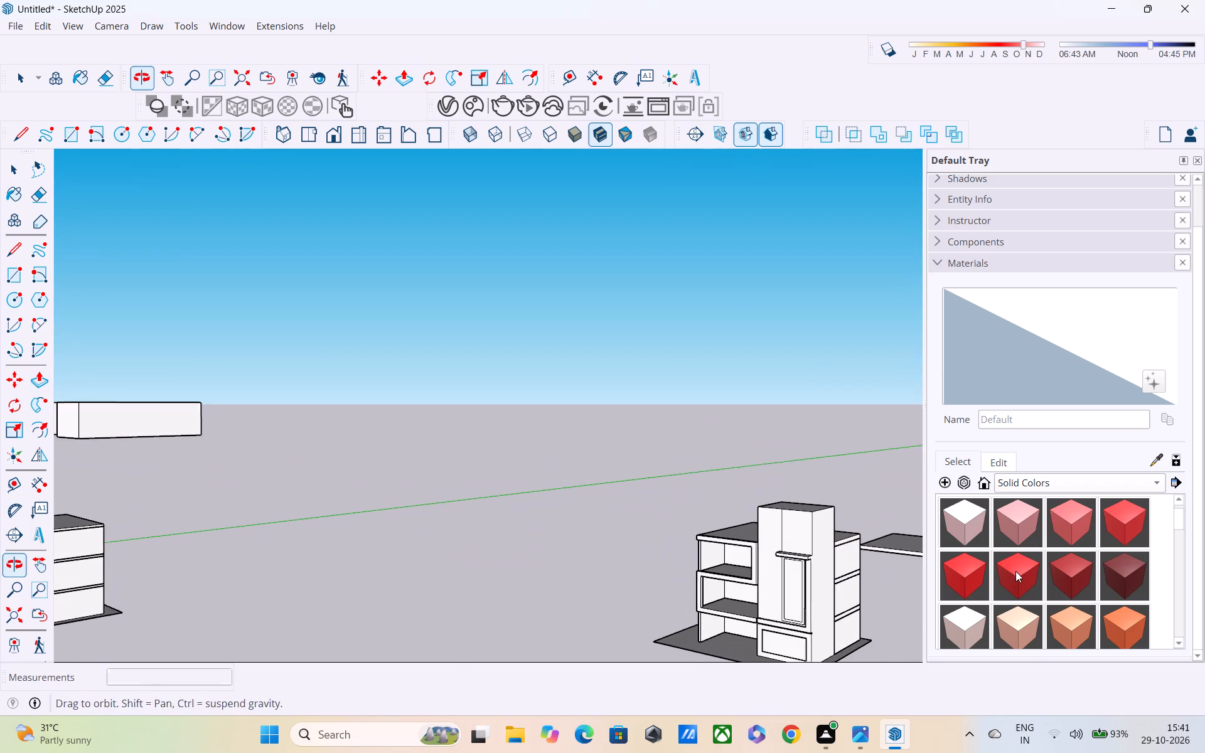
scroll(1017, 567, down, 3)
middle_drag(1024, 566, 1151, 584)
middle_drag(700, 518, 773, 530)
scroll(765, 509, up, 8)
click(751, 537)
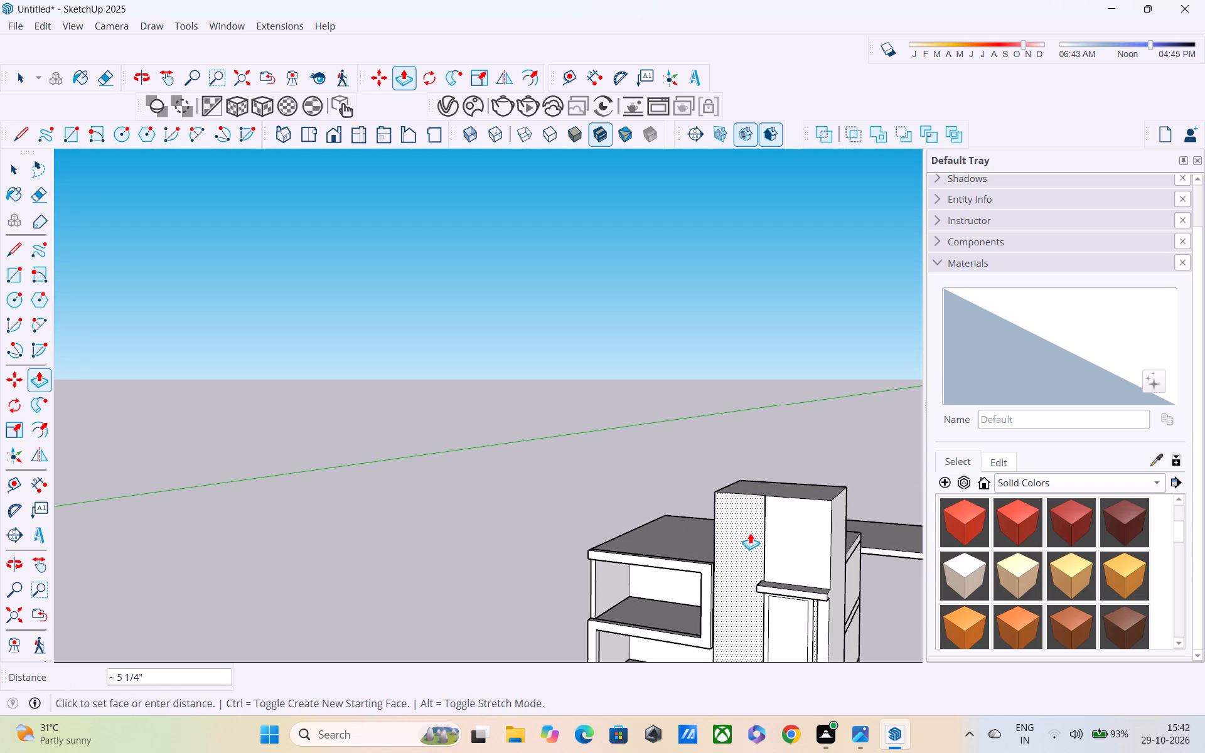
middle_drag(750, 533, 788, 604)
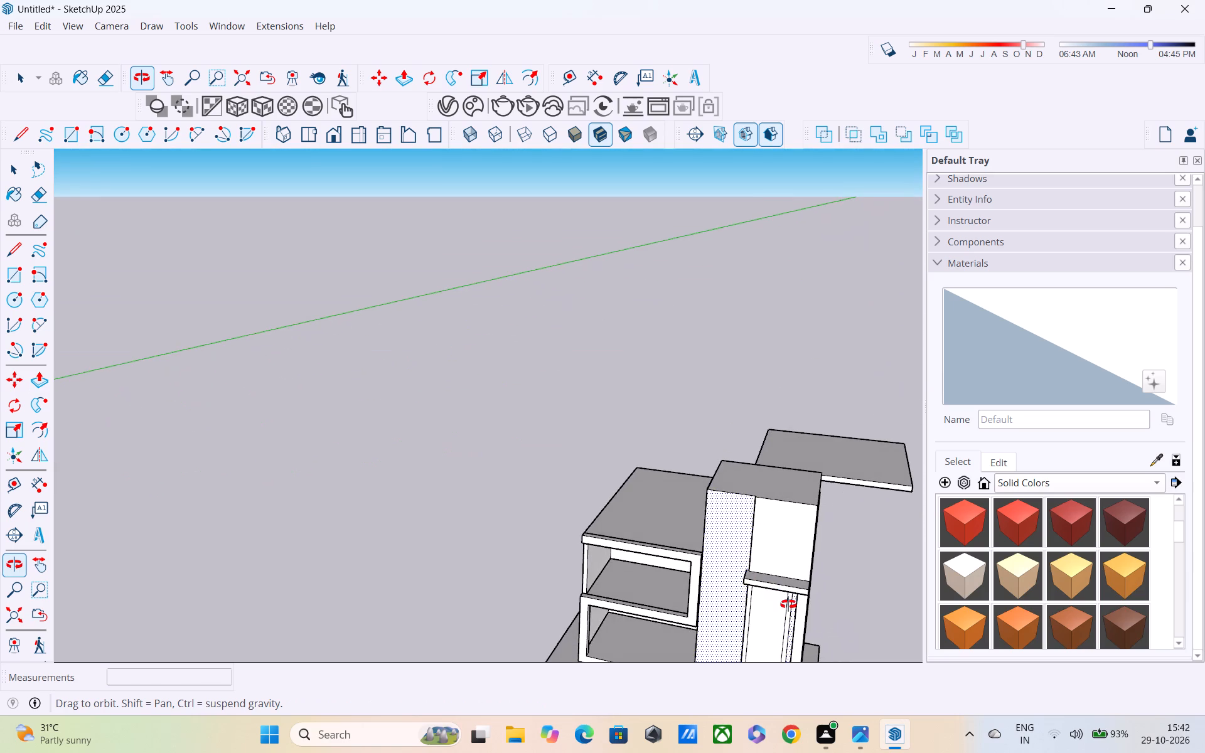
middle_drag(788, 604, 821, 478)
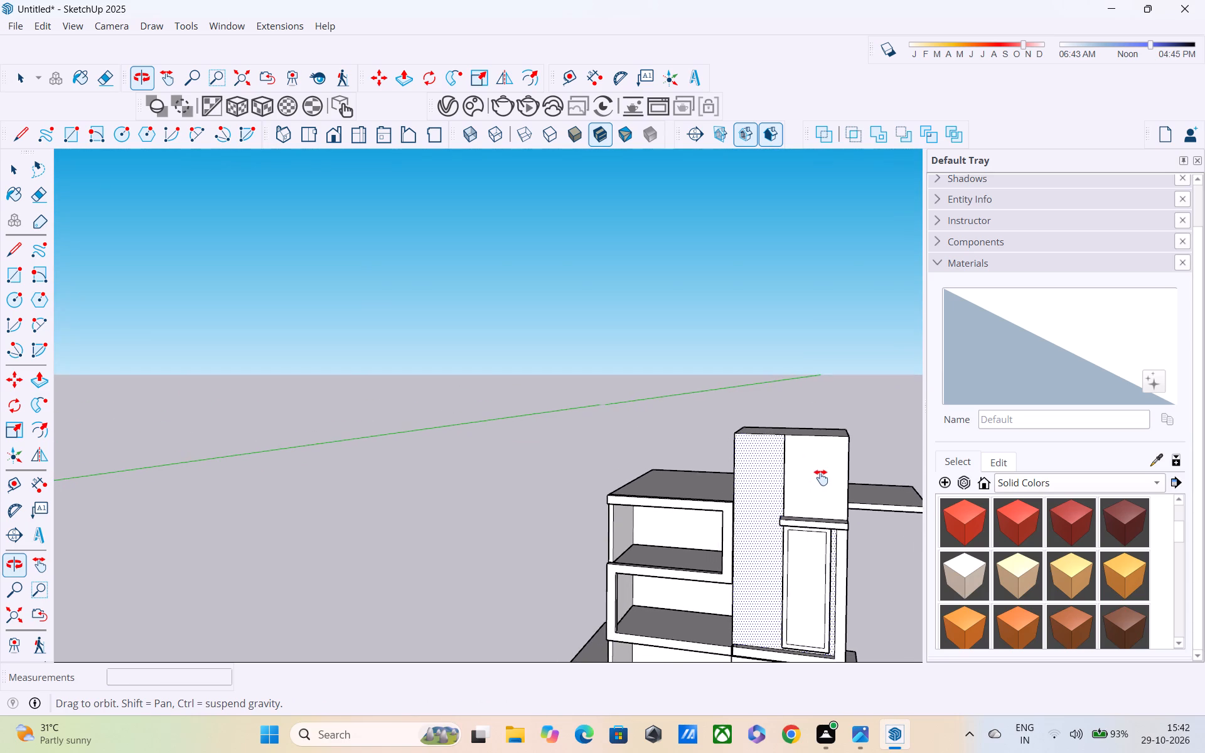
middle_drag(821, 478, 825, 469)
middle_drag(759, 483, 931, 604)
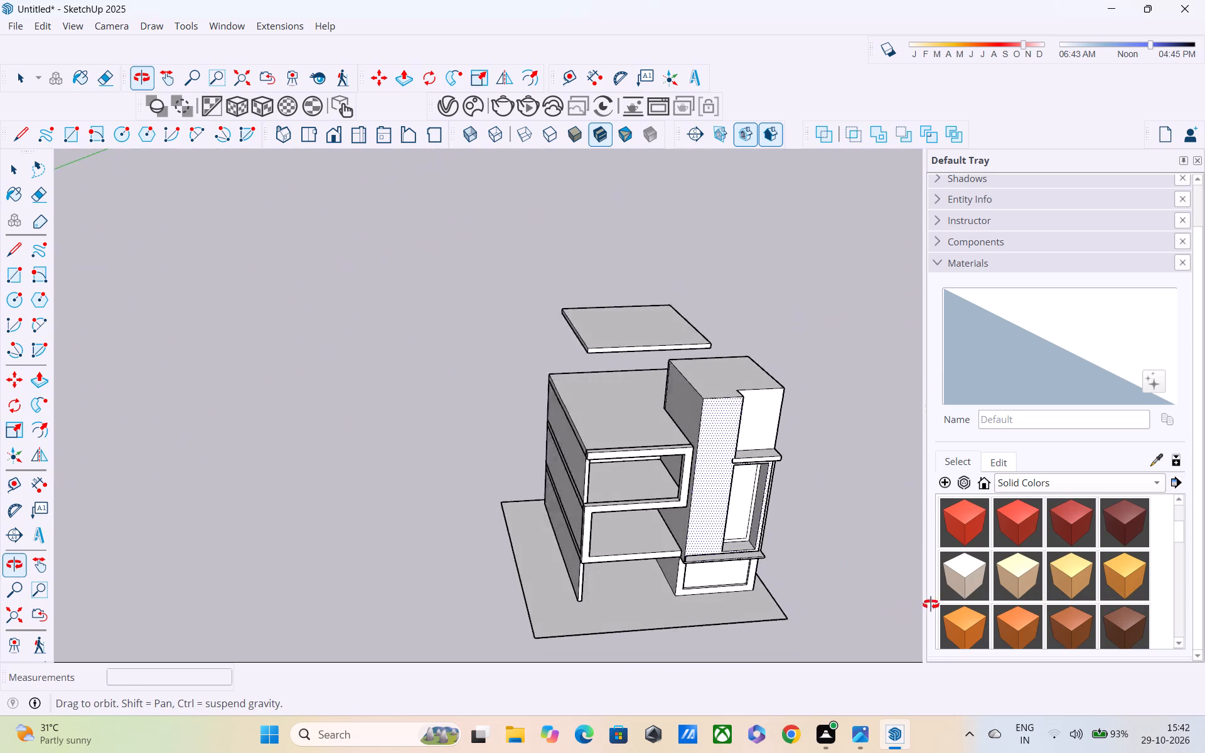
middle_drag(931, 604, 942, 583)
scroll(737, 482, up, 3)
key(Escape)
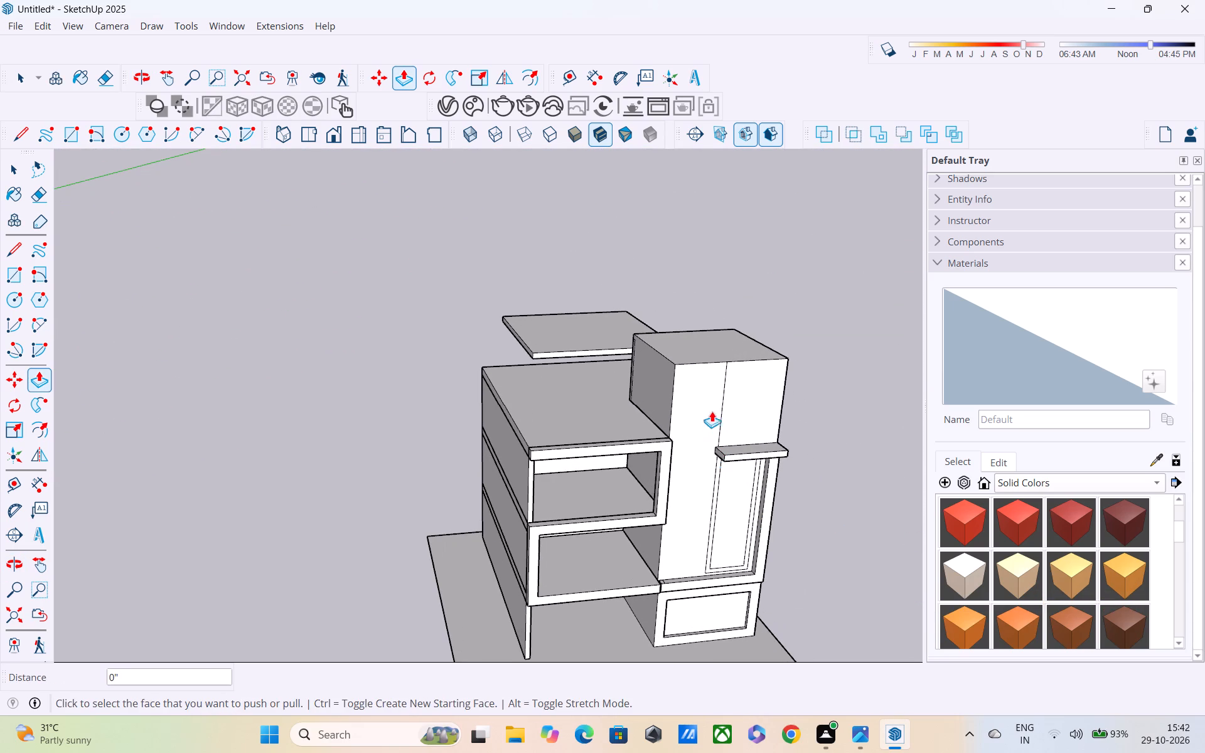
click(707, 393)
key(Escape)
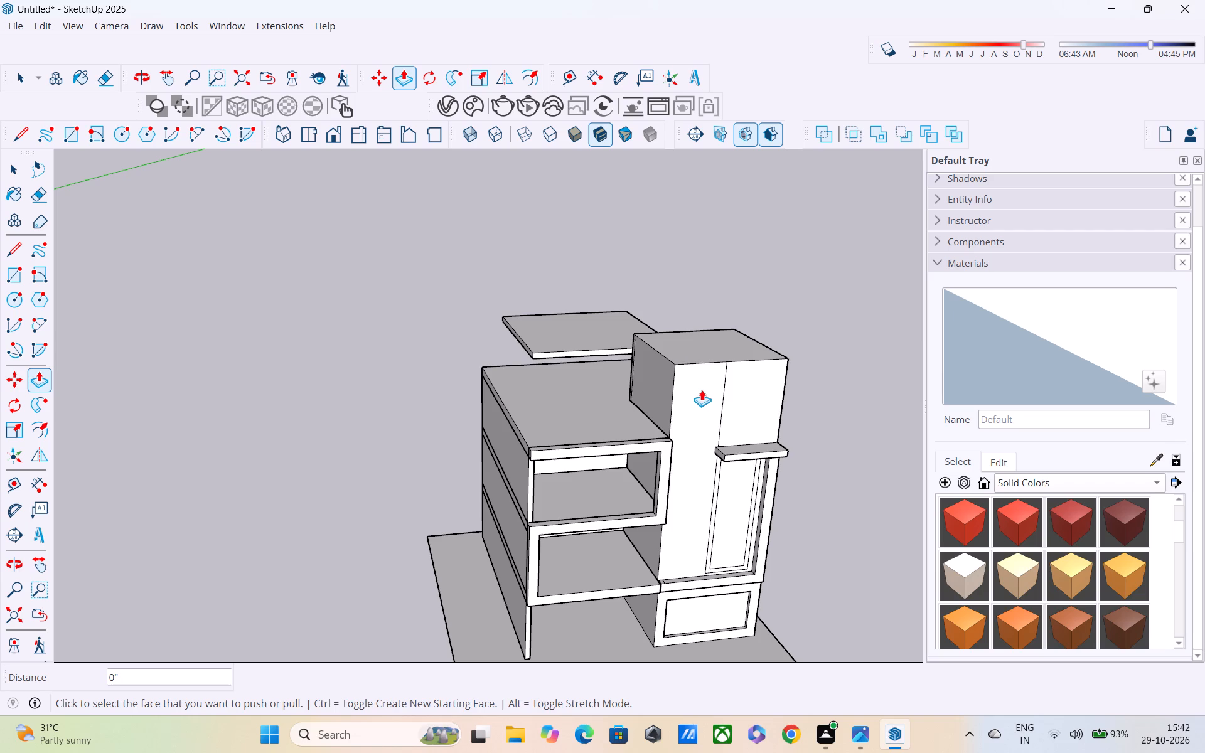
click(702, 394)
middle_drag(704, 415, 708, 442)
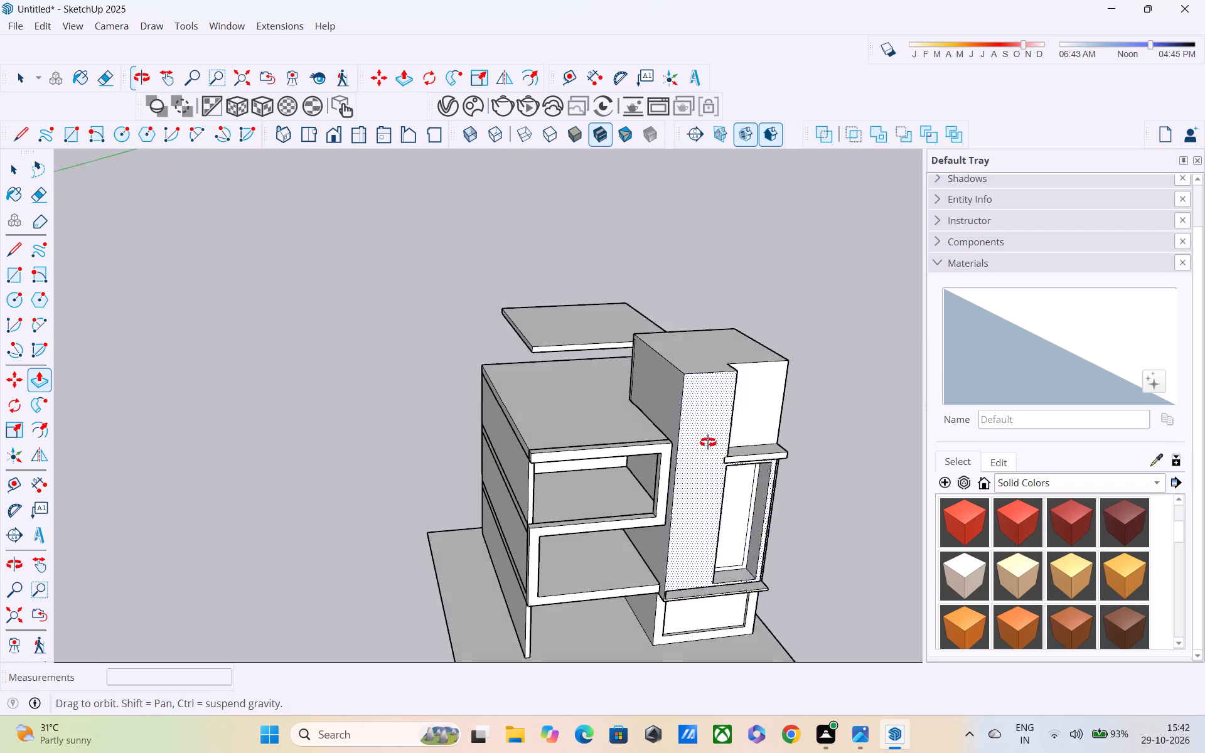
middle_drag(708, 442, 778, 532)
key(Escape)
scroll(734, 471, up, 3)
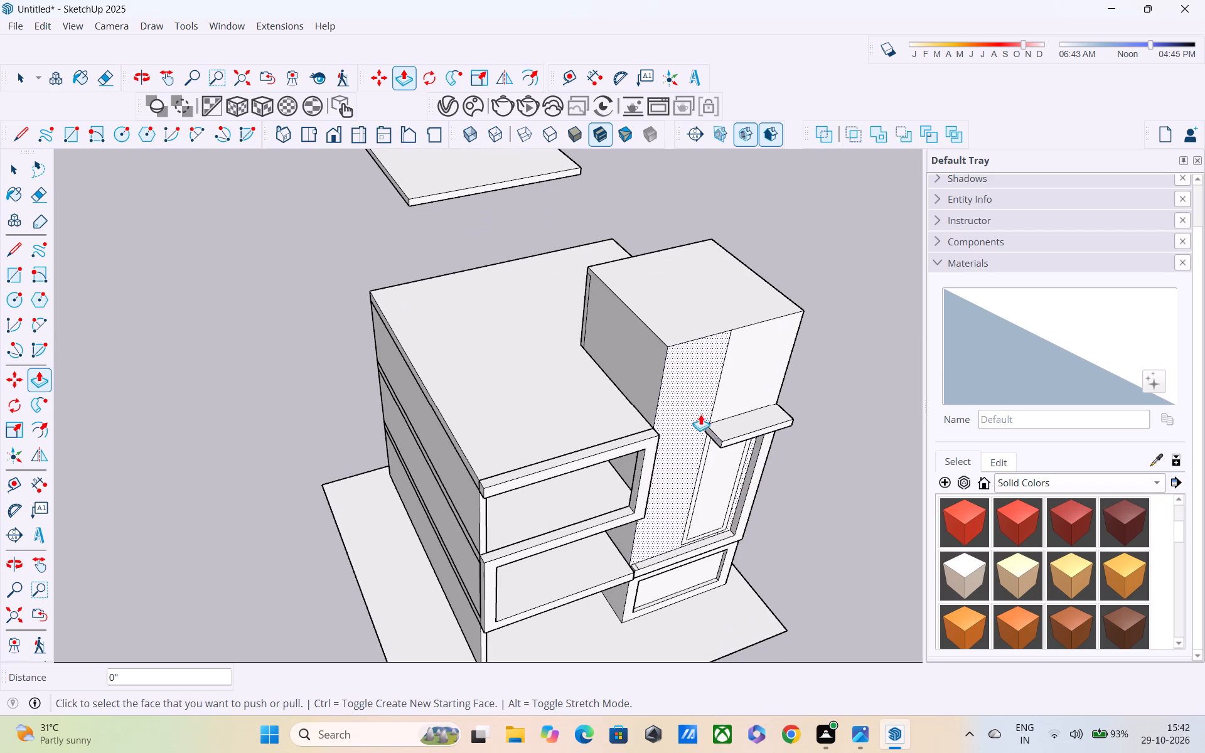
Push/Pull the tower's front wall section beside the canopy inward about 6 7/8" to recess it.
click(699, 410)
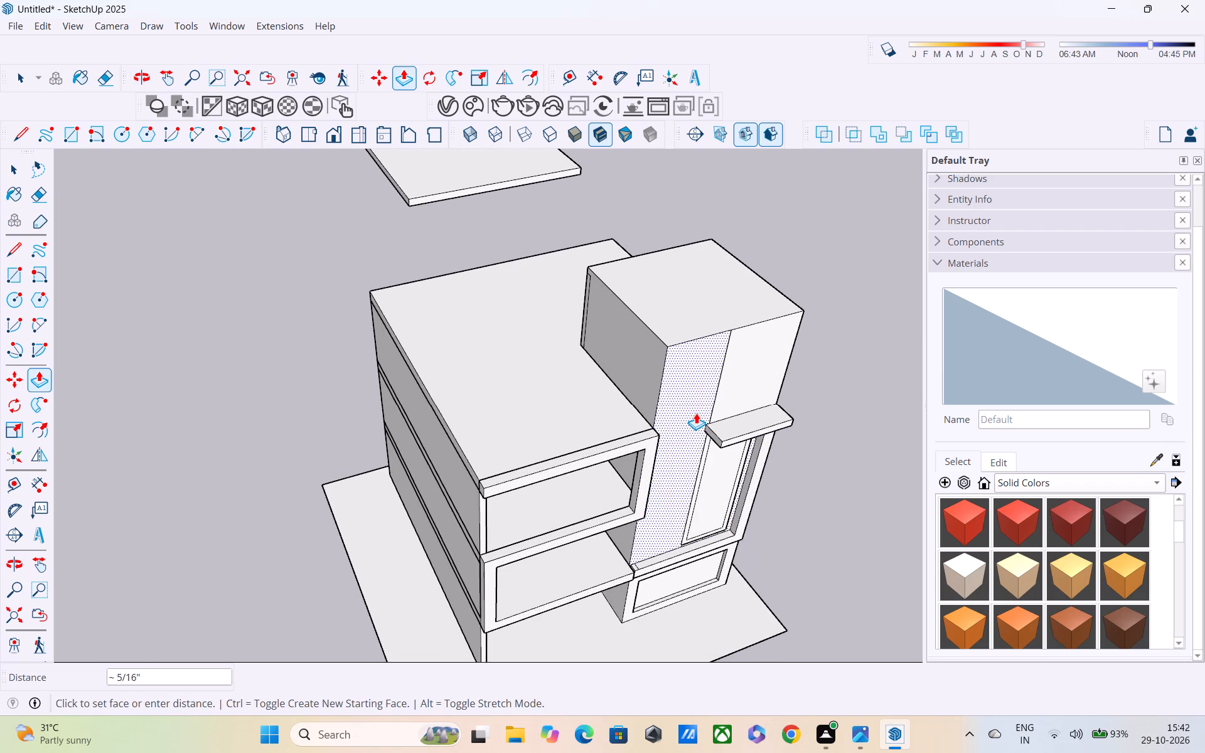
click(695, 409)
Examine the recessed front wall section and its side return from several angles.
middle_drag(695, 408, 554, 265)
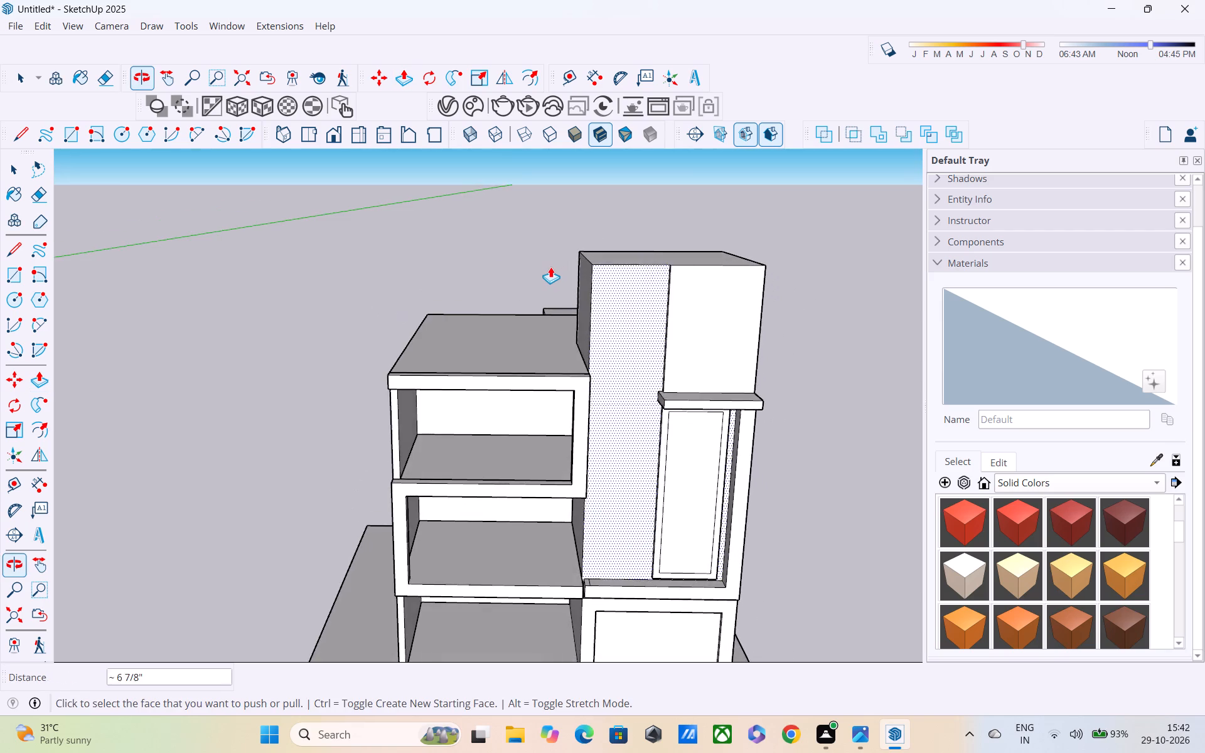
scroll(550, 267, up, 3)
middle_drag(554, 269, 441, 475)
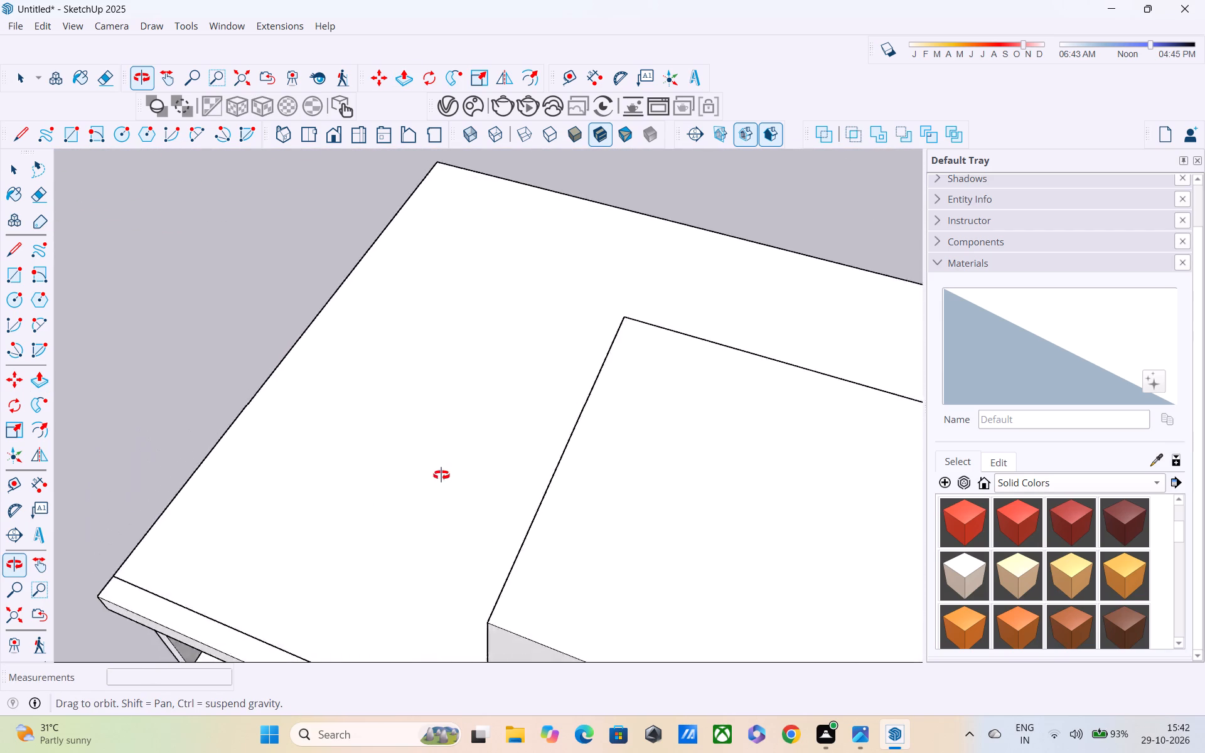
middle_drag(441, 475, 579, 391)
scroll(588, 372, down, 5)
shift+middle_drag(600, 388, 392, 225)
scroll(418, 255, up, 1)
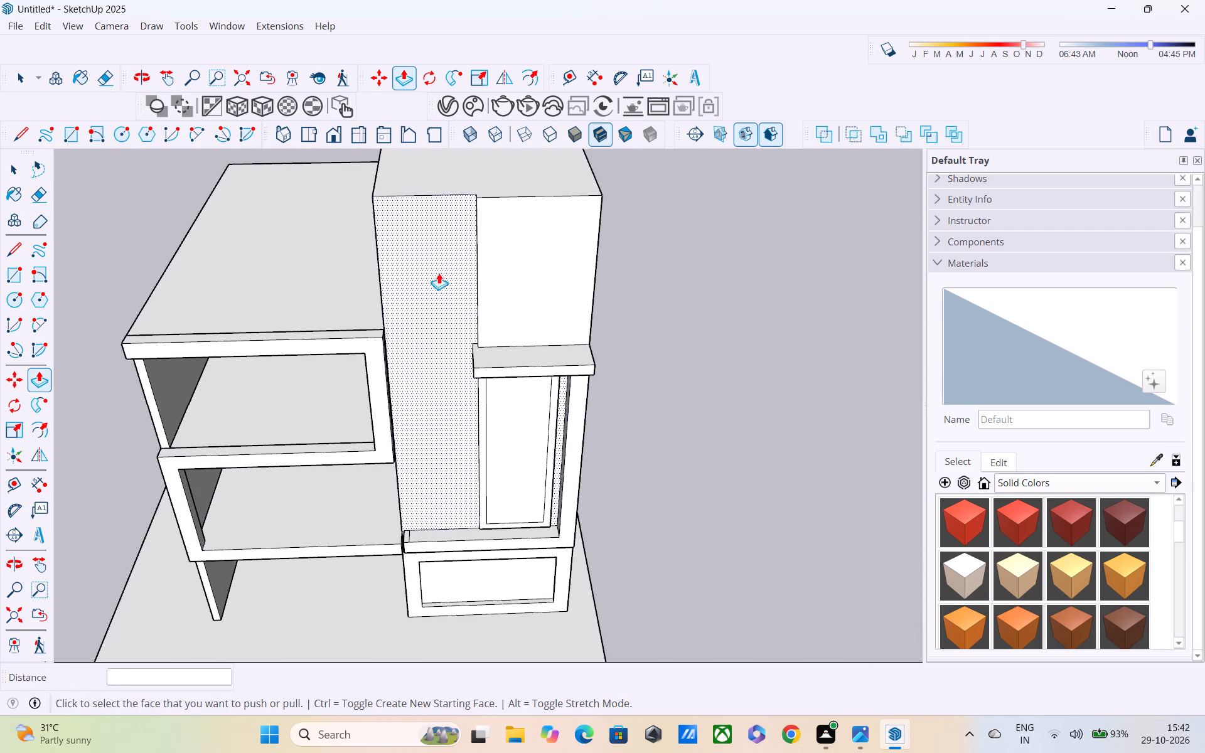
middle_drag(459, 292, 699, 307)
shift+middle_drag(604, 289, 623, 375)
scroll(584, 336, up, 3)
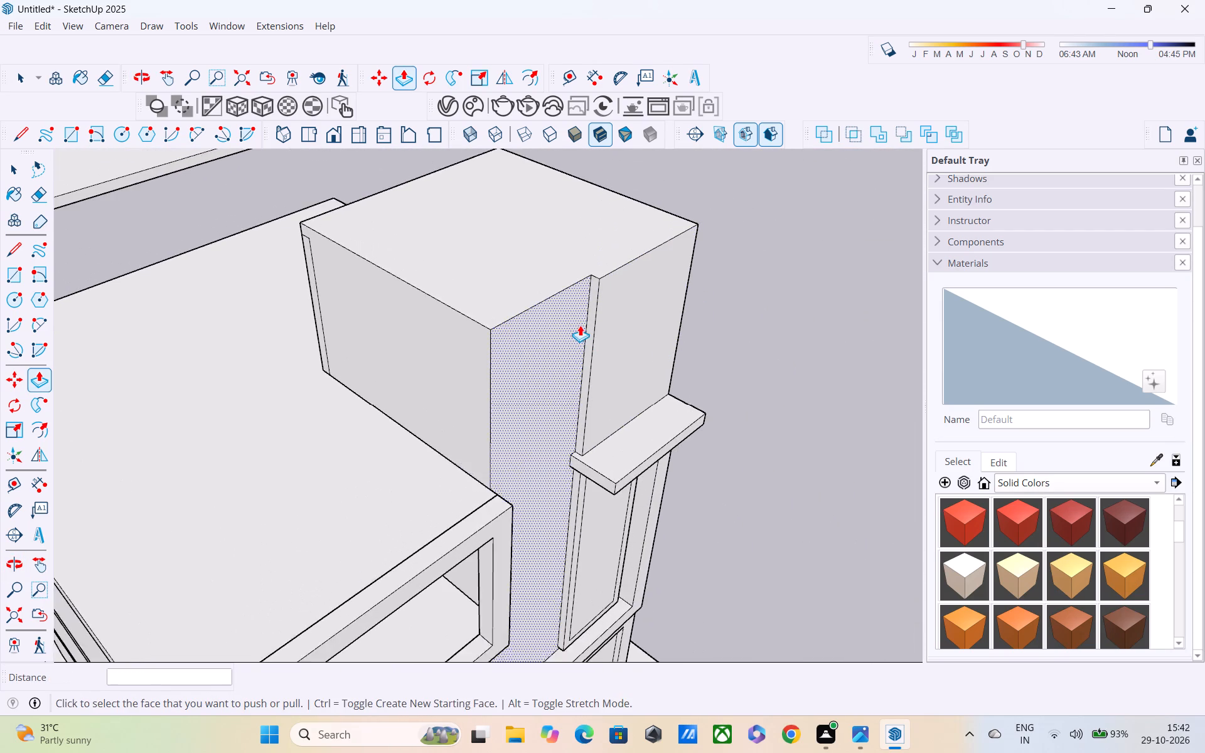
key(space)
scroll(608, 301, up, 3)
middle_drag(608, 301, 658, 302)
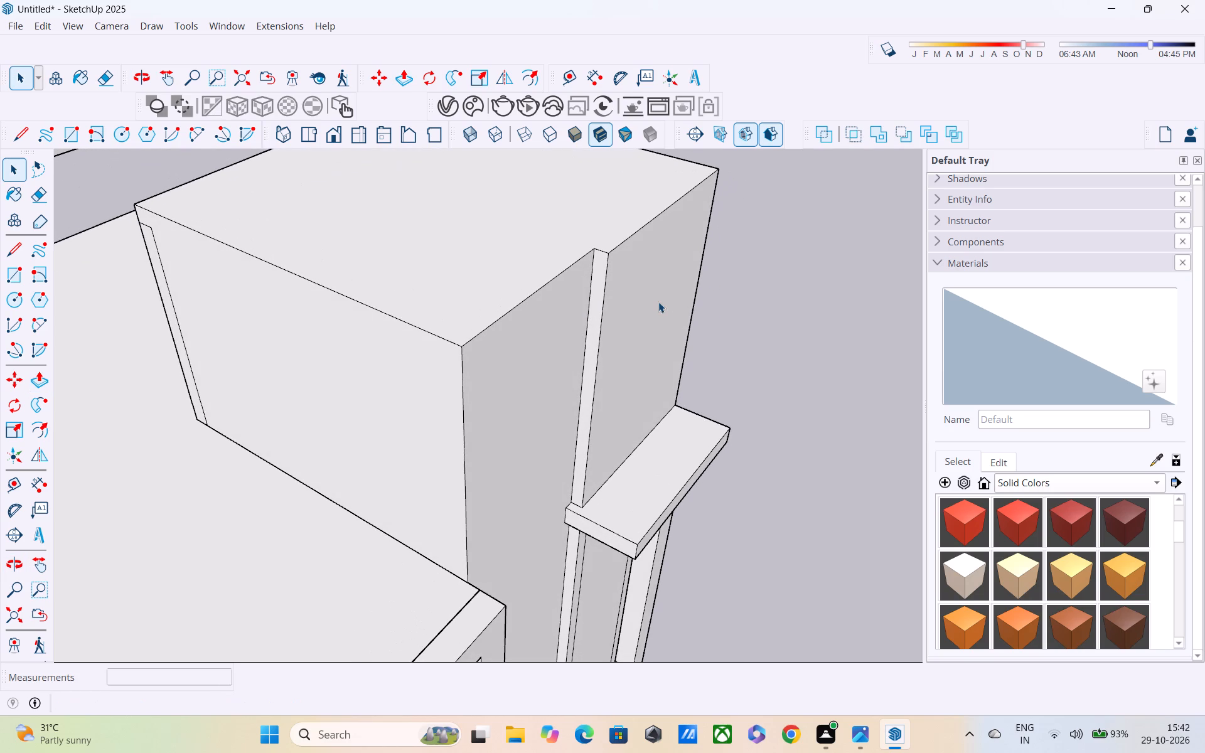
scroll(659, 297, down, 1)
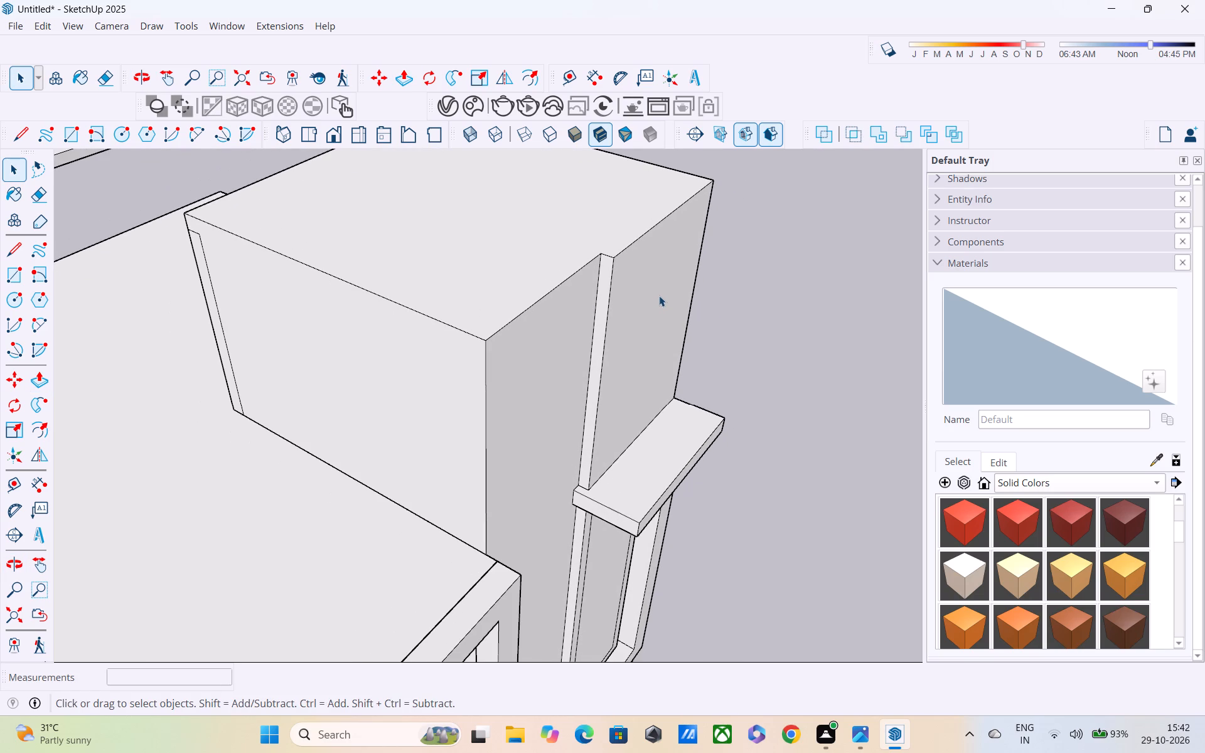
scroll(631, 271, down, 3)
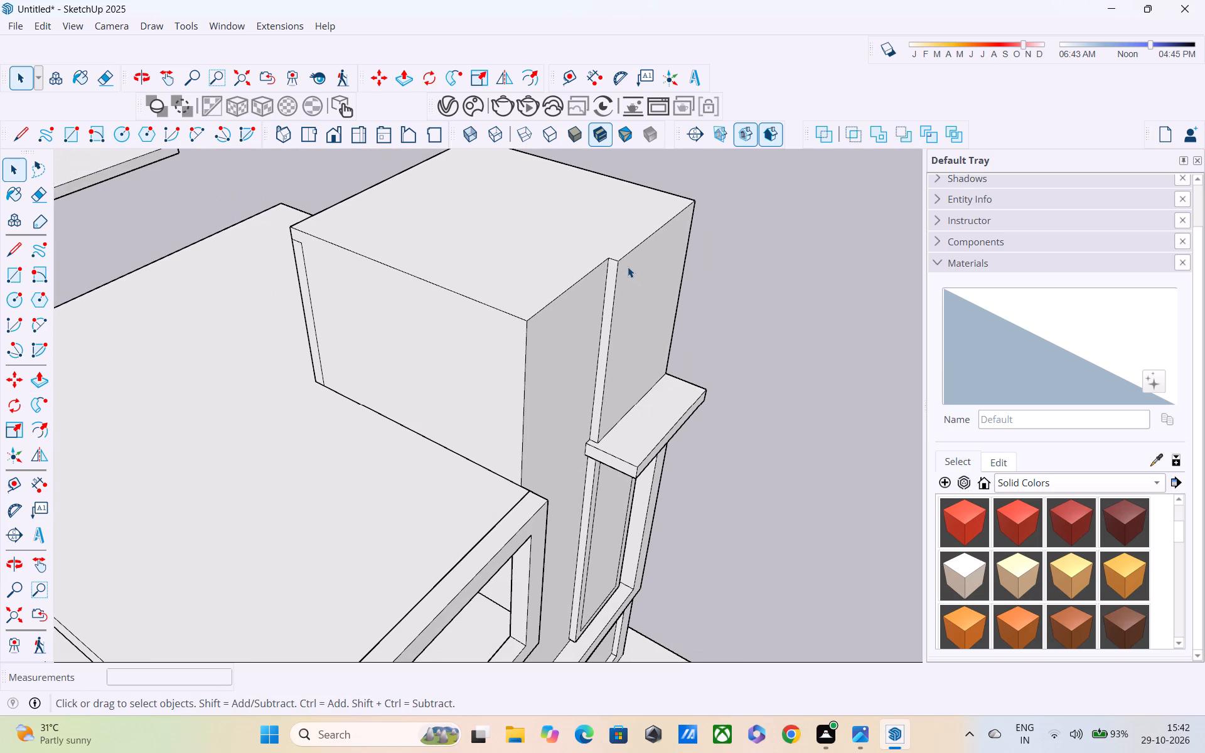
scroll(628, 267, up, 2)
middle_drag(593, 339, 498, 218)
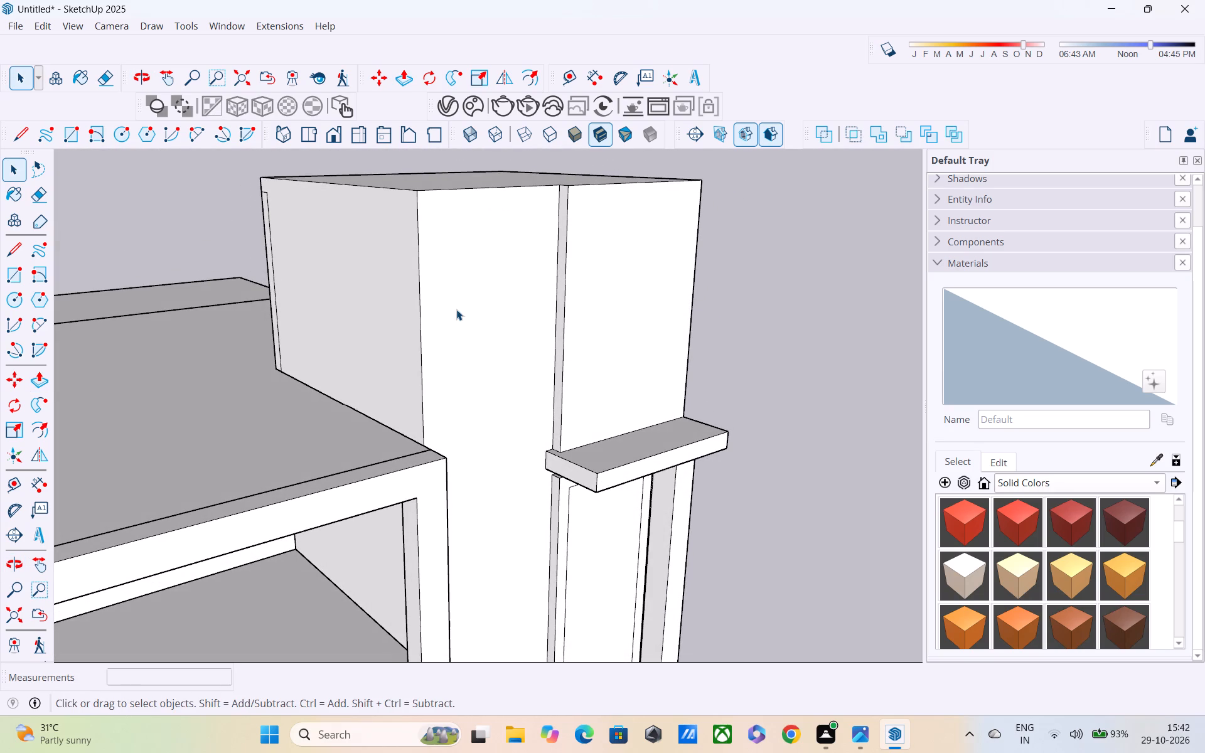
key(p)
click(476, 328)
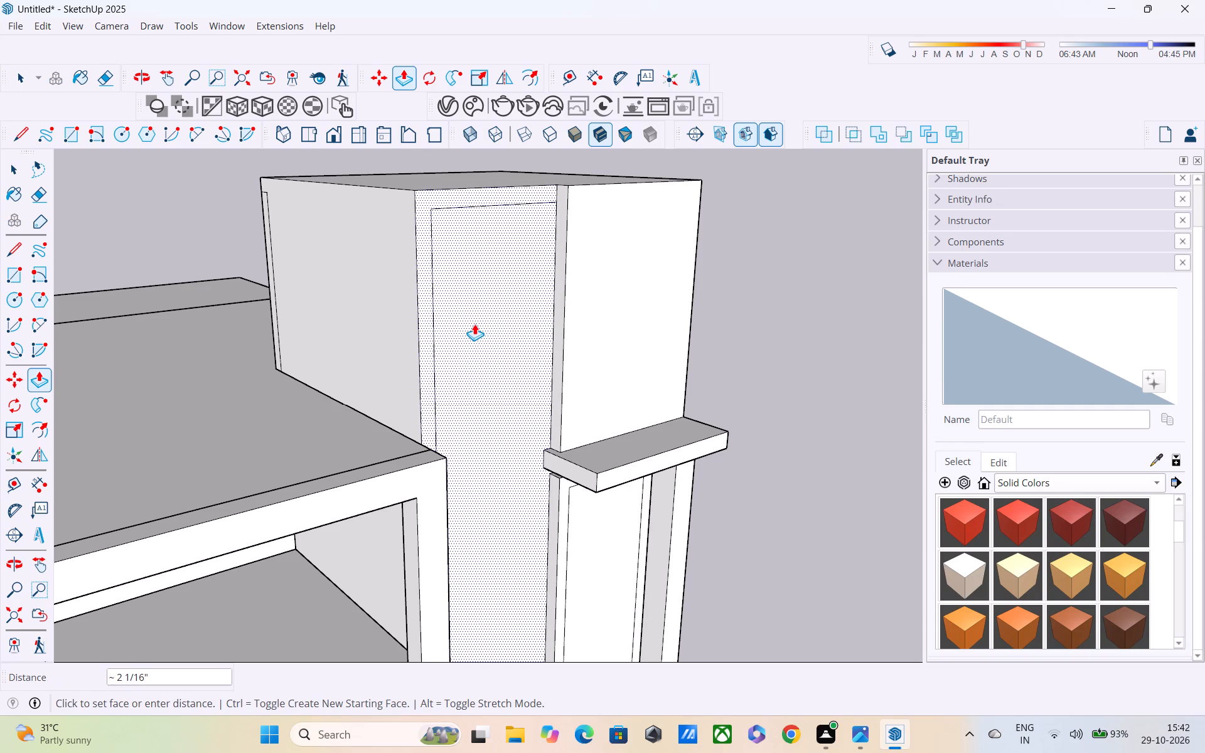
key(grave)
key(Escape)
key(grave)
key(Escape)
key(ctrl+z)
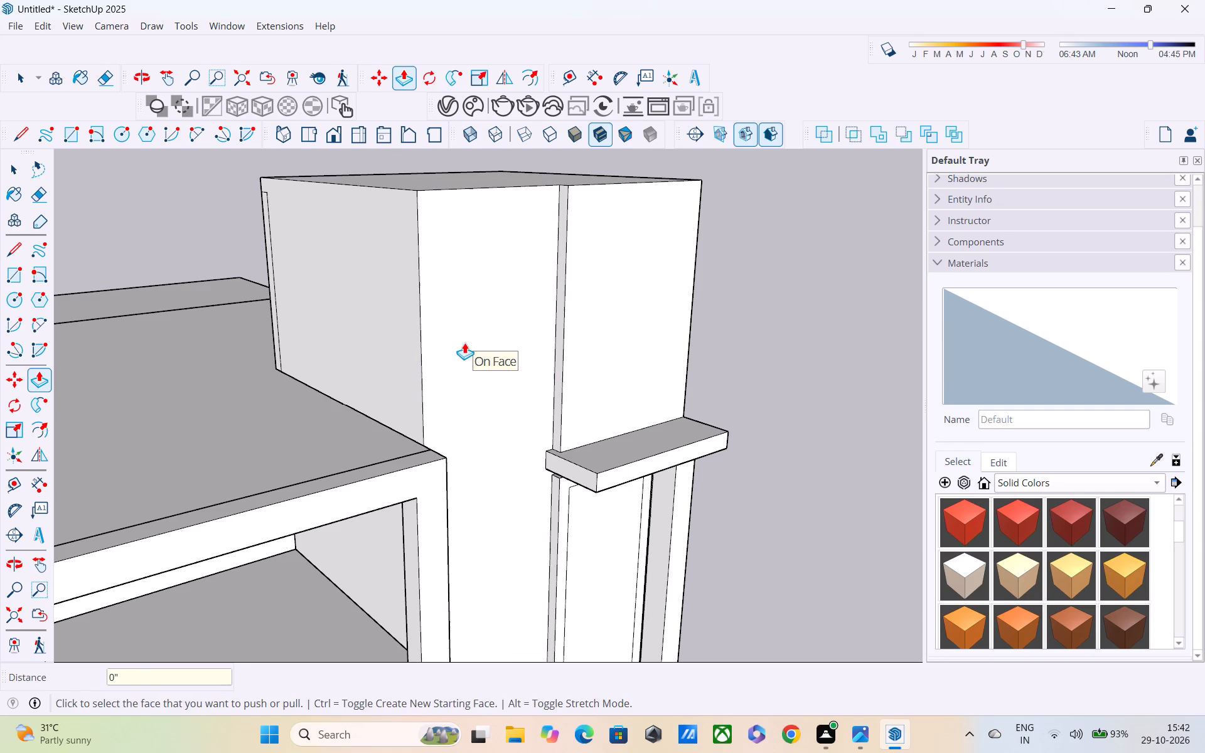
Push/Pull the recessed front wall section a further 1 1/8" or so inward.
click(466, 356)
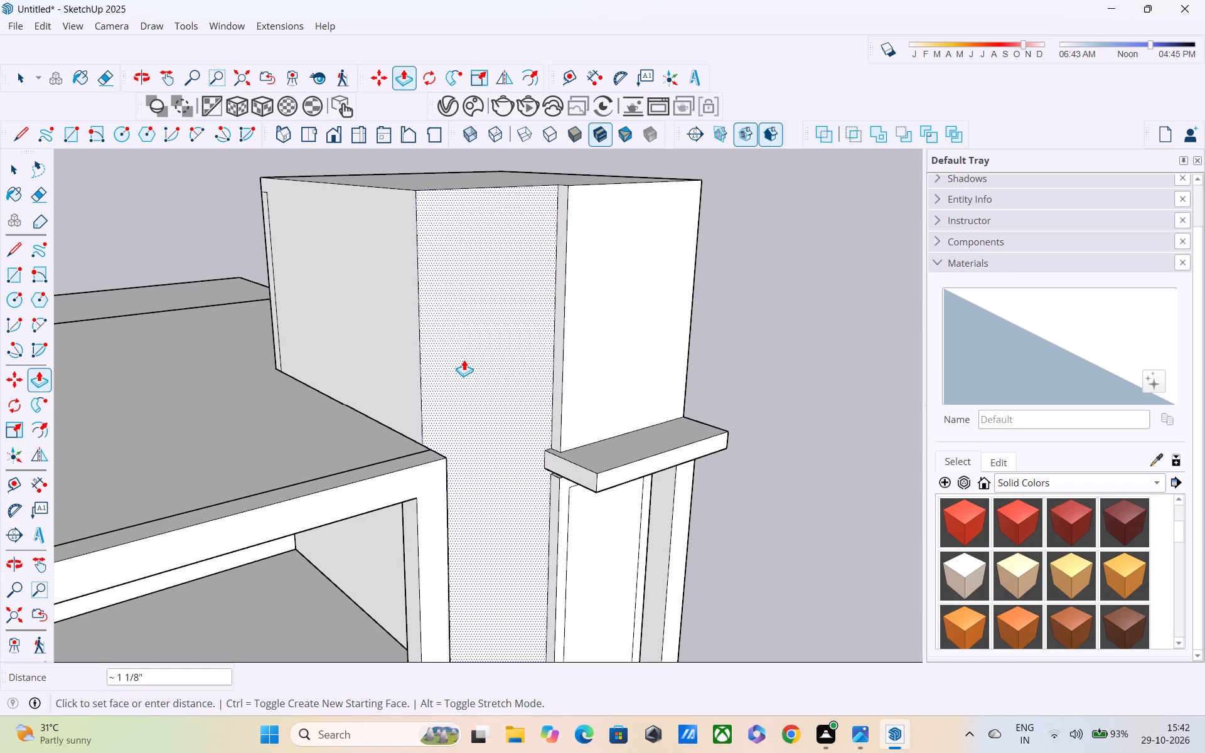
click(464, 360)
Push/Pull the tower's front face above the canopy outward about 7/16", followed by a further 3 3/16" or so.
middle_drag(467, 363, 476, 376)
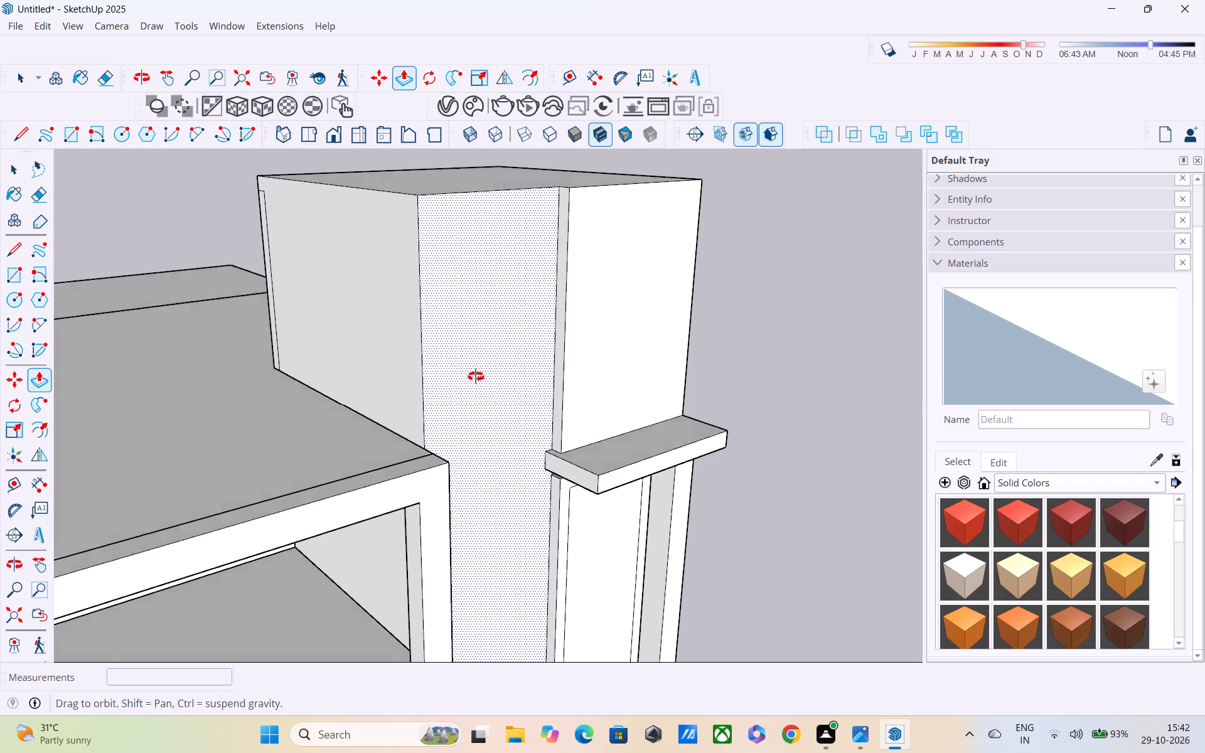
middle_drag(476, 376, 650, 420)
scroll(619, 307, down, 1)
middle_drag(618, 304, 582, 257)
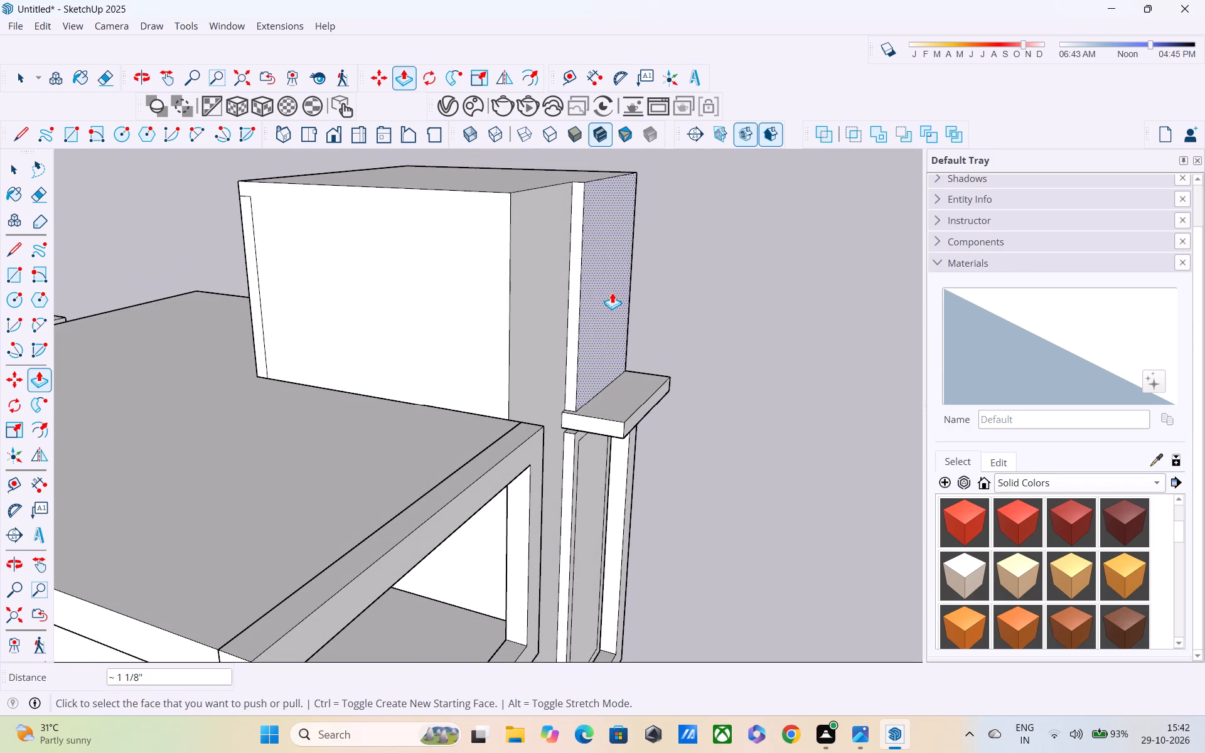
click(599, 306)
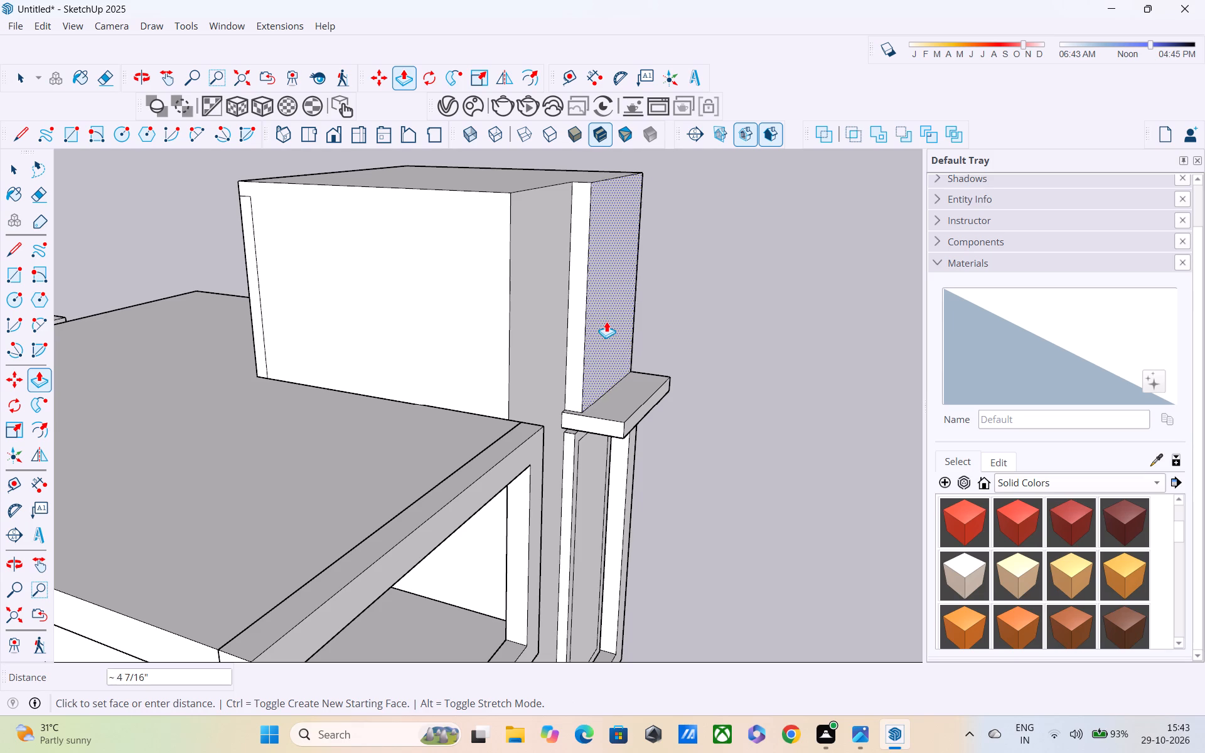
click(597, 316)
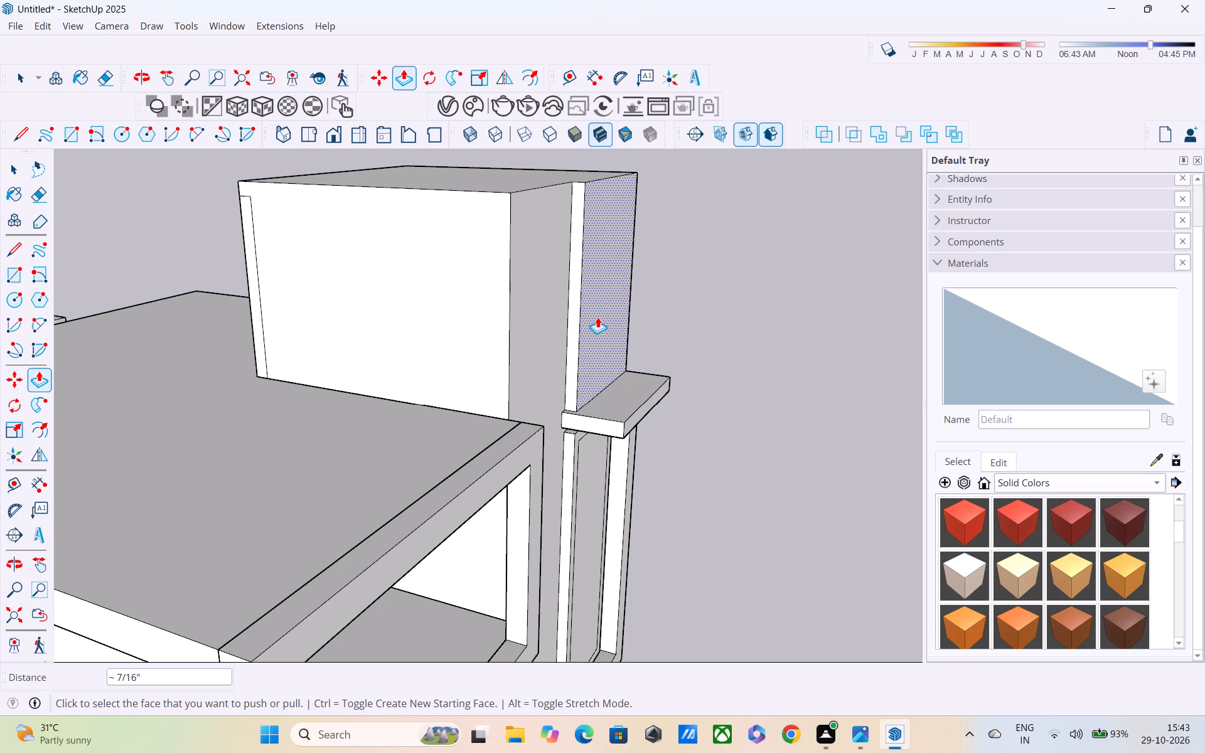
click(597, 317)
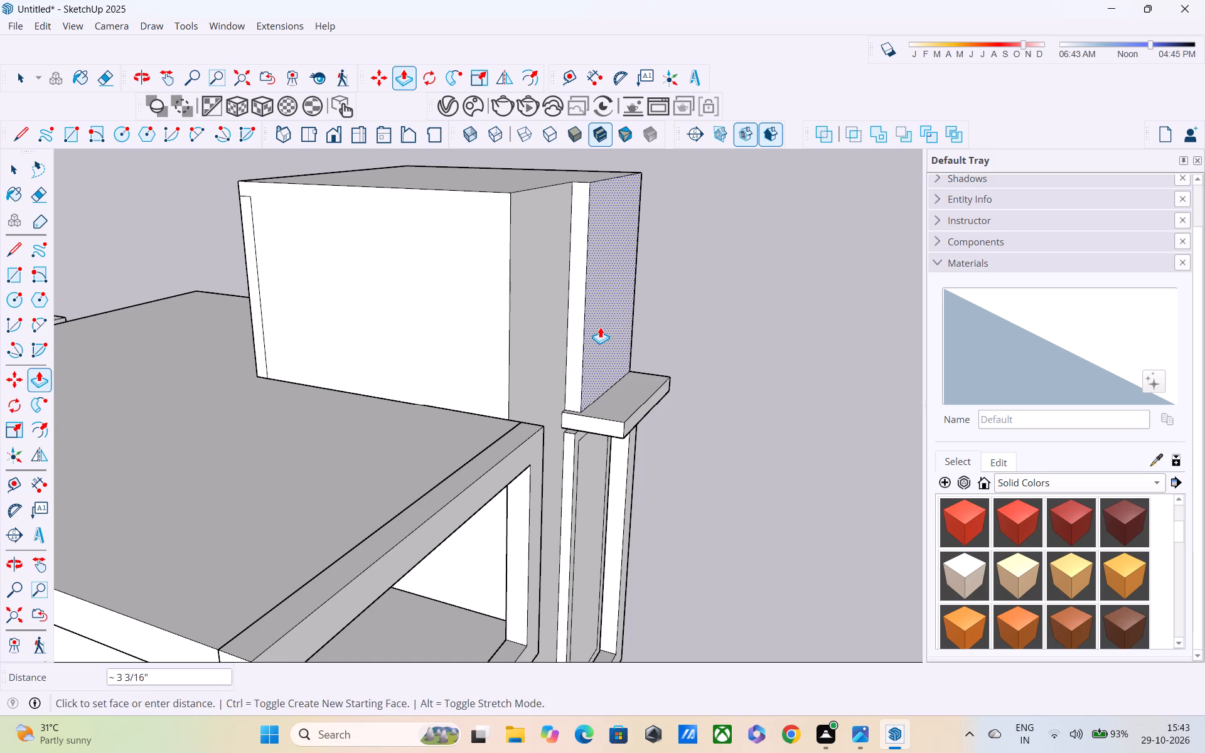
click(600, 327)
Draw a line about 11 5/8" long across the narrow return face near the tower's top.
middle_drag(628, 314, 676, 328)
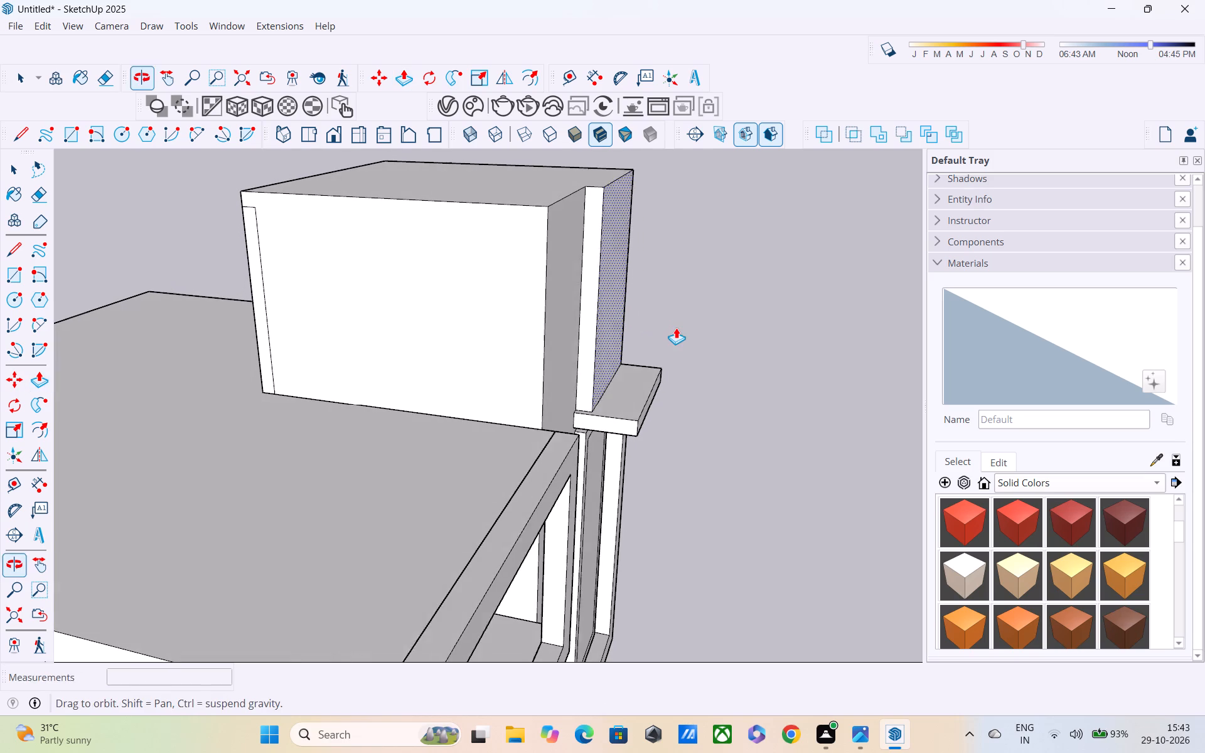
middle_drag(676, 328, 675, 329)
key(l)
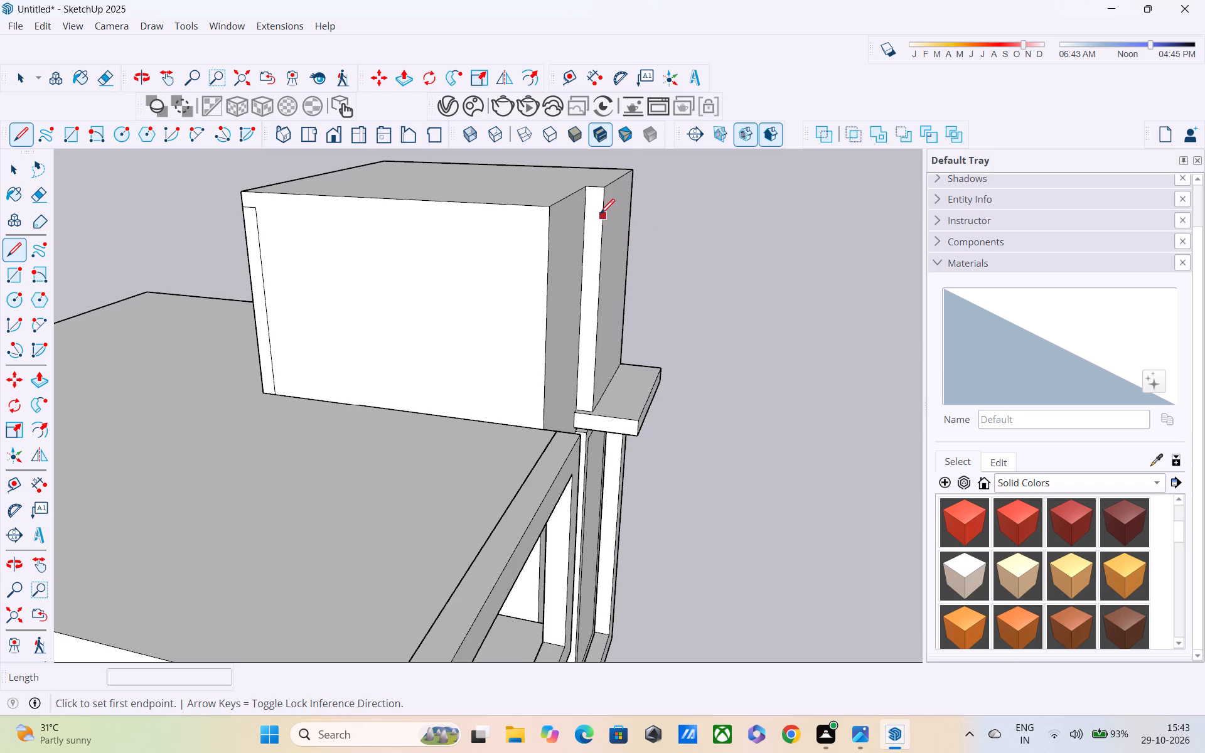
click(600, 215)
click(588, 213)
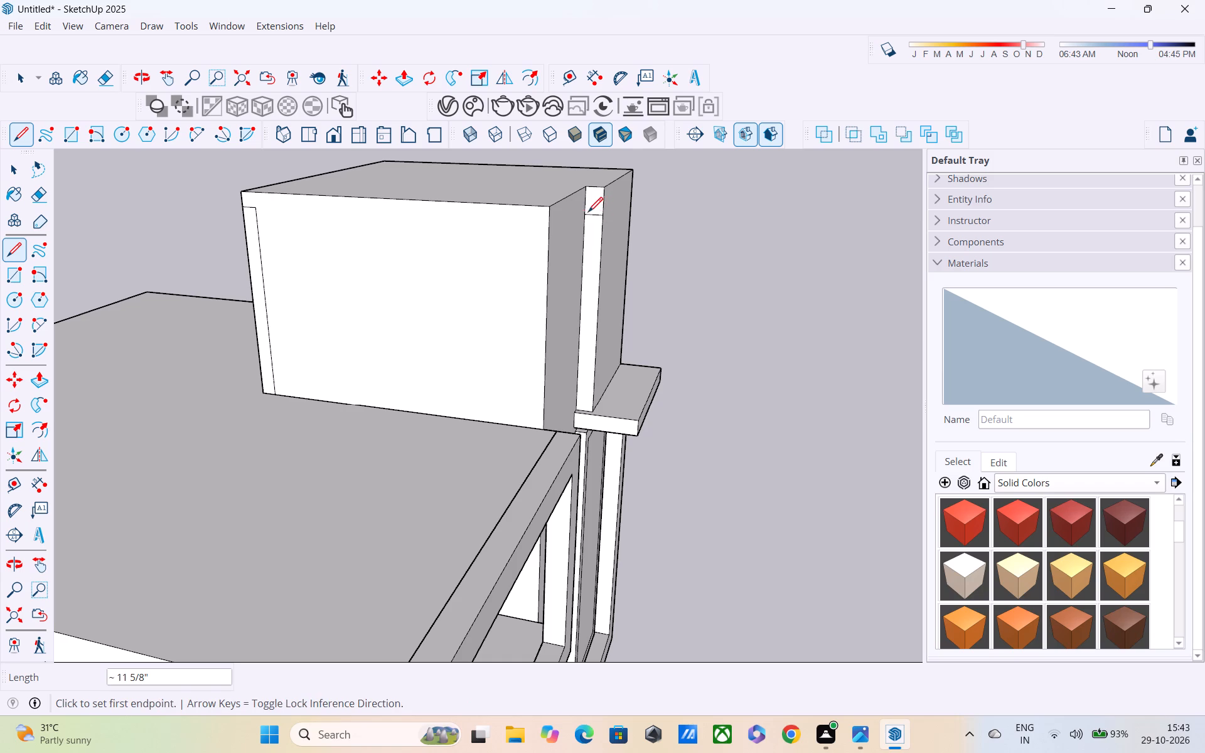
Push/Pull the top piece of the return face about 7' 5 5/8" over the recess to the tower's side wall as a beam.
key(p)
click(595, 202)
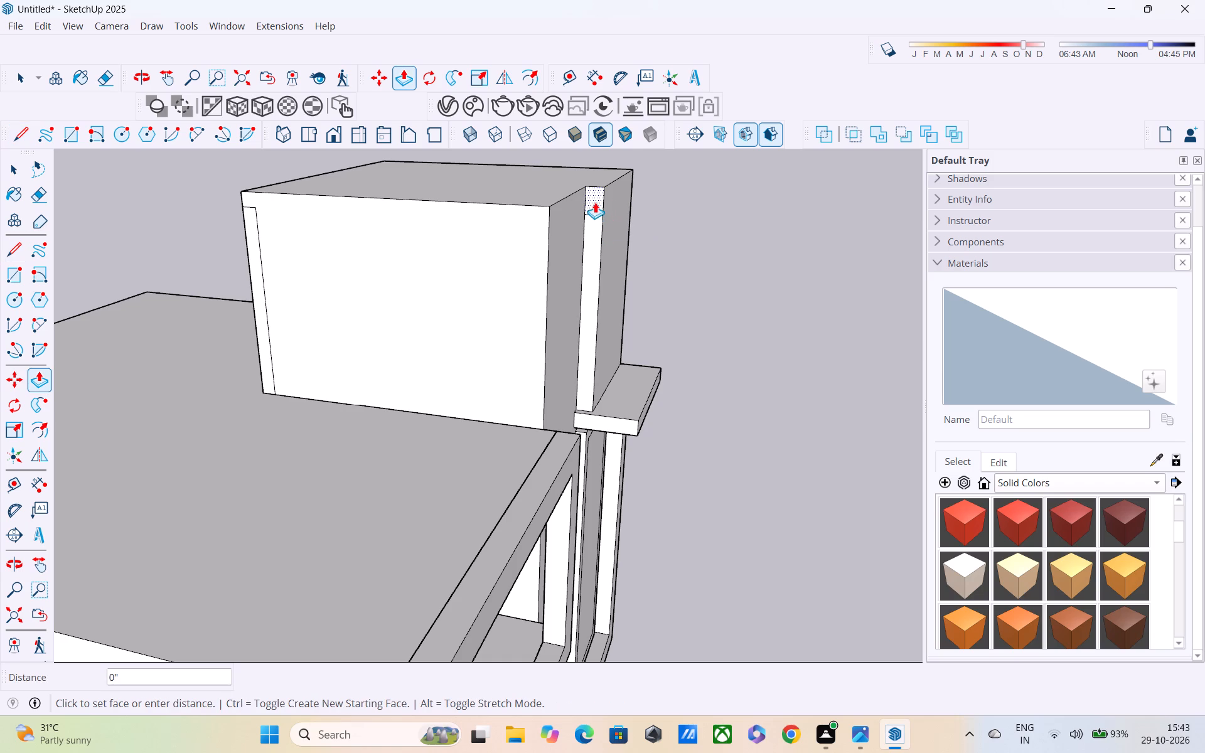
scroll(557, 240, down, 2)
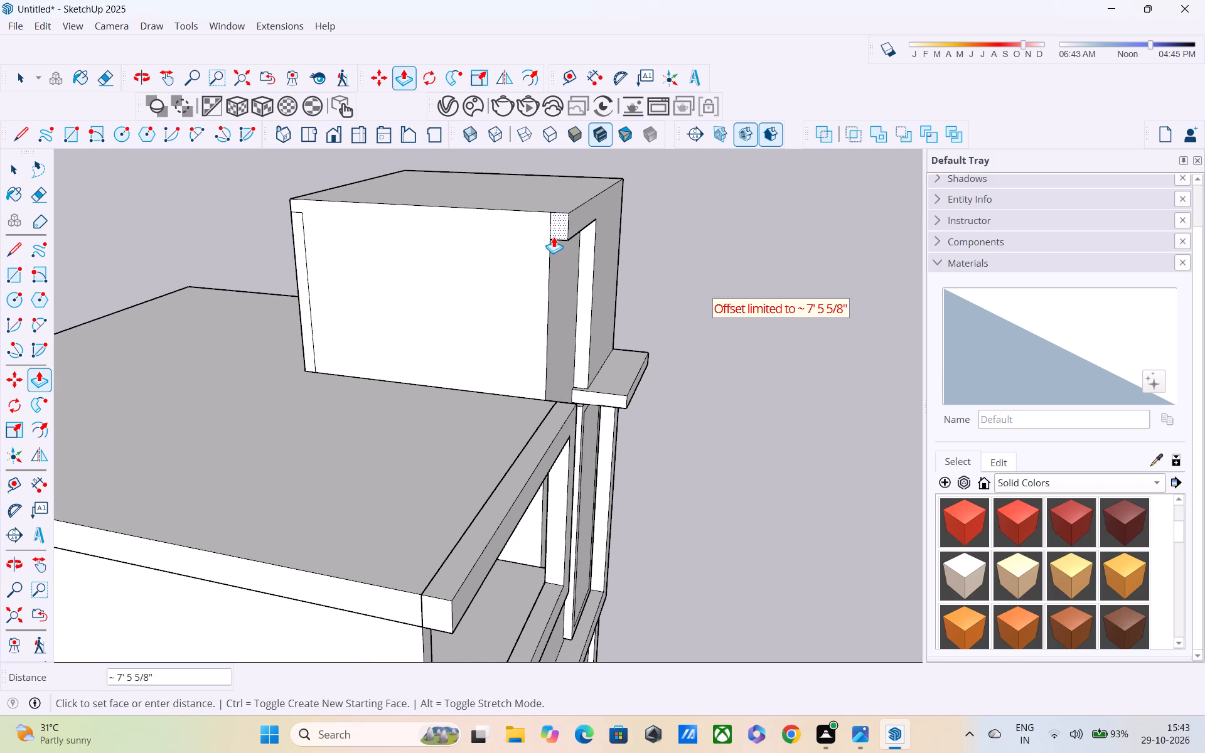
scroll(554, 237, down, 5)
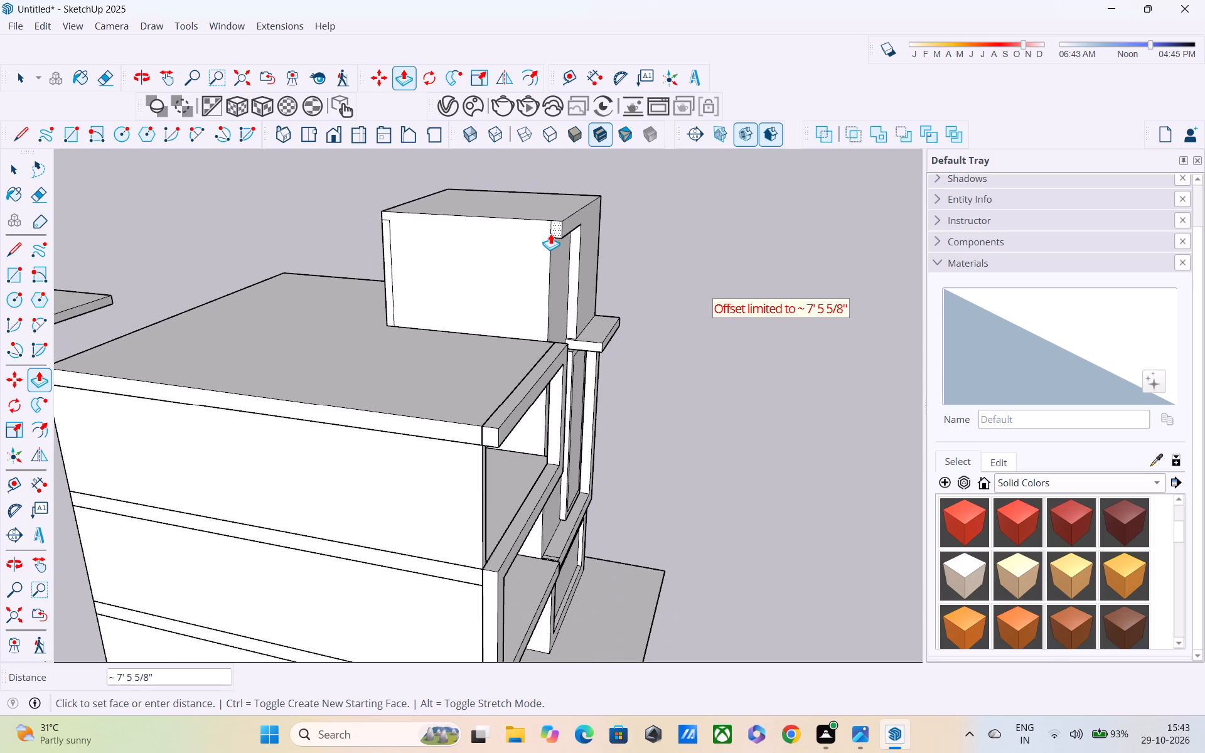
click(550, 233)
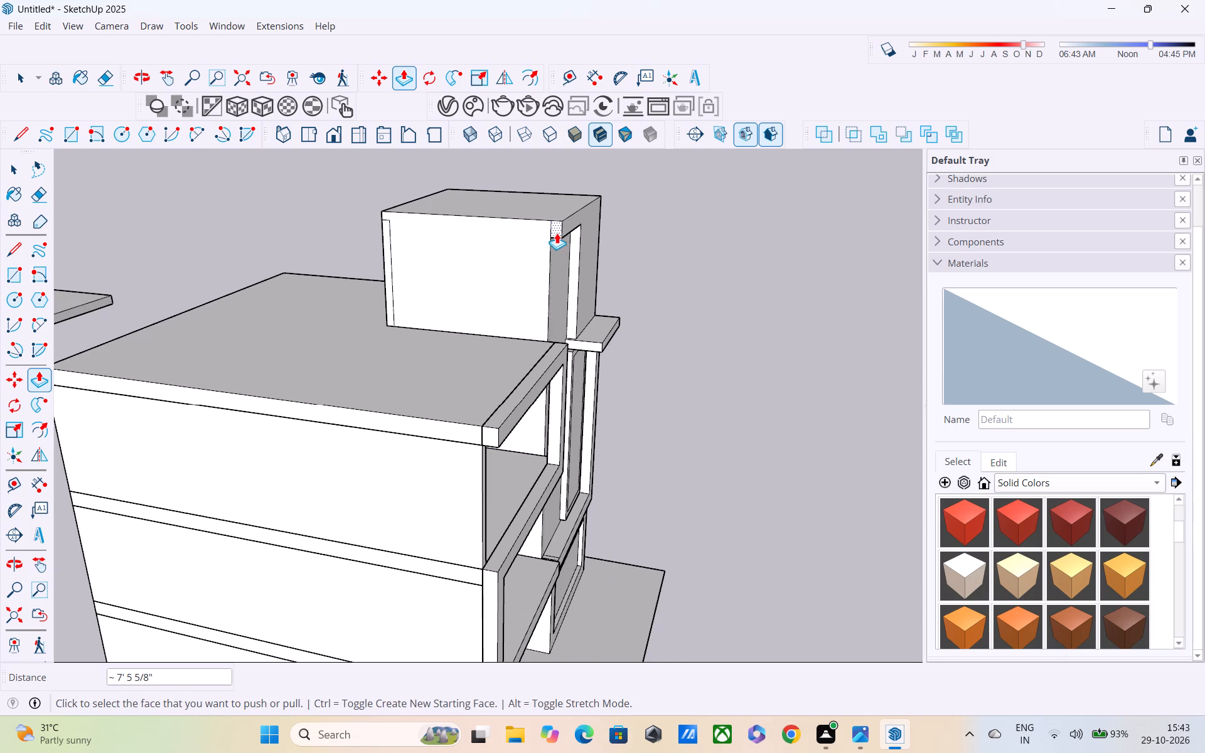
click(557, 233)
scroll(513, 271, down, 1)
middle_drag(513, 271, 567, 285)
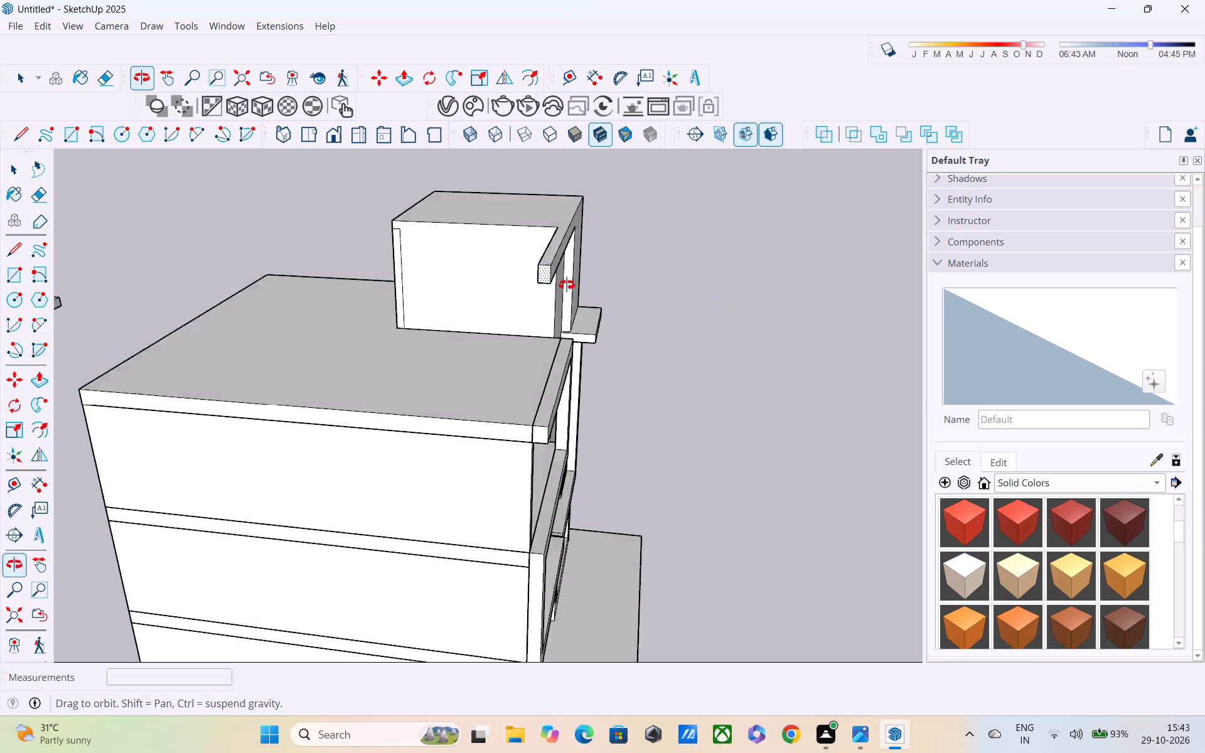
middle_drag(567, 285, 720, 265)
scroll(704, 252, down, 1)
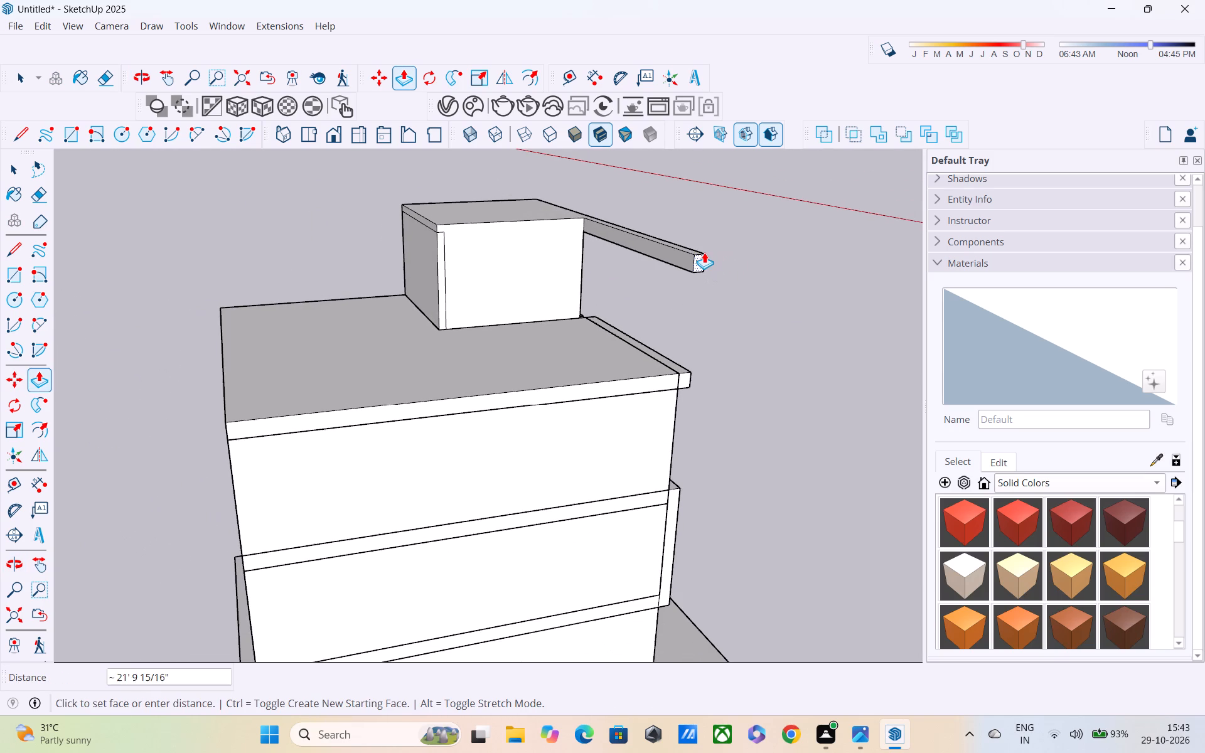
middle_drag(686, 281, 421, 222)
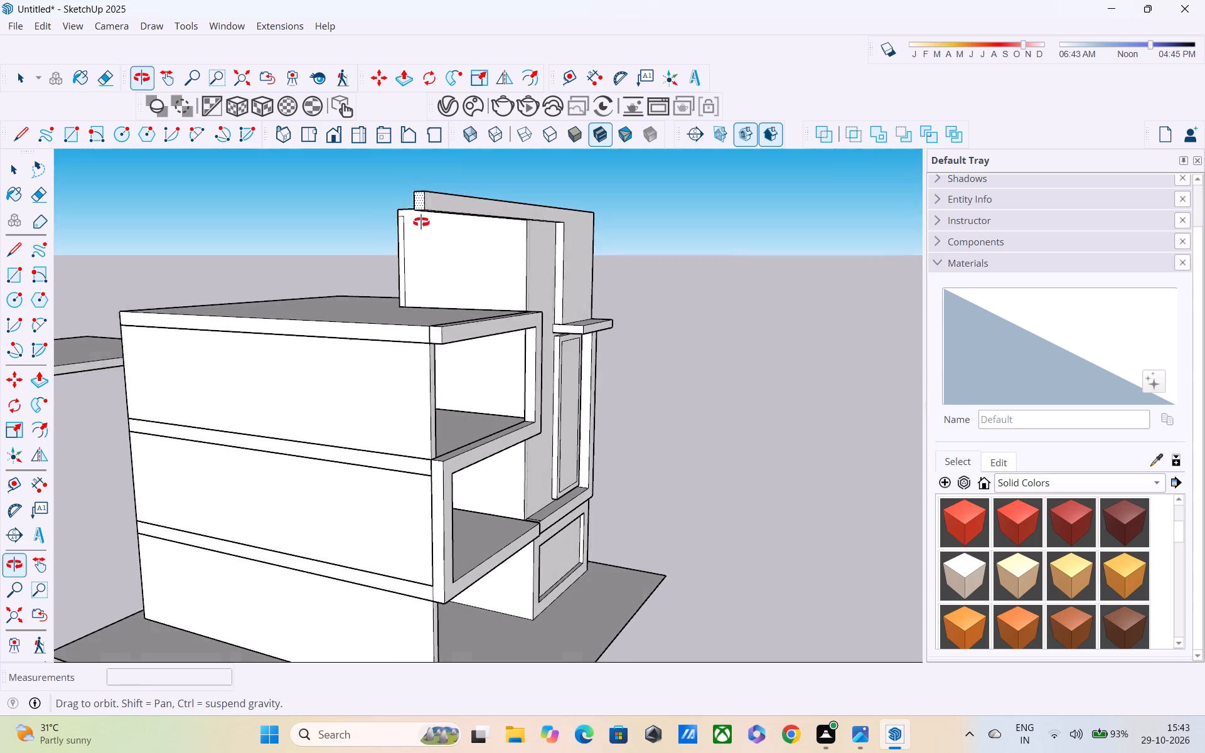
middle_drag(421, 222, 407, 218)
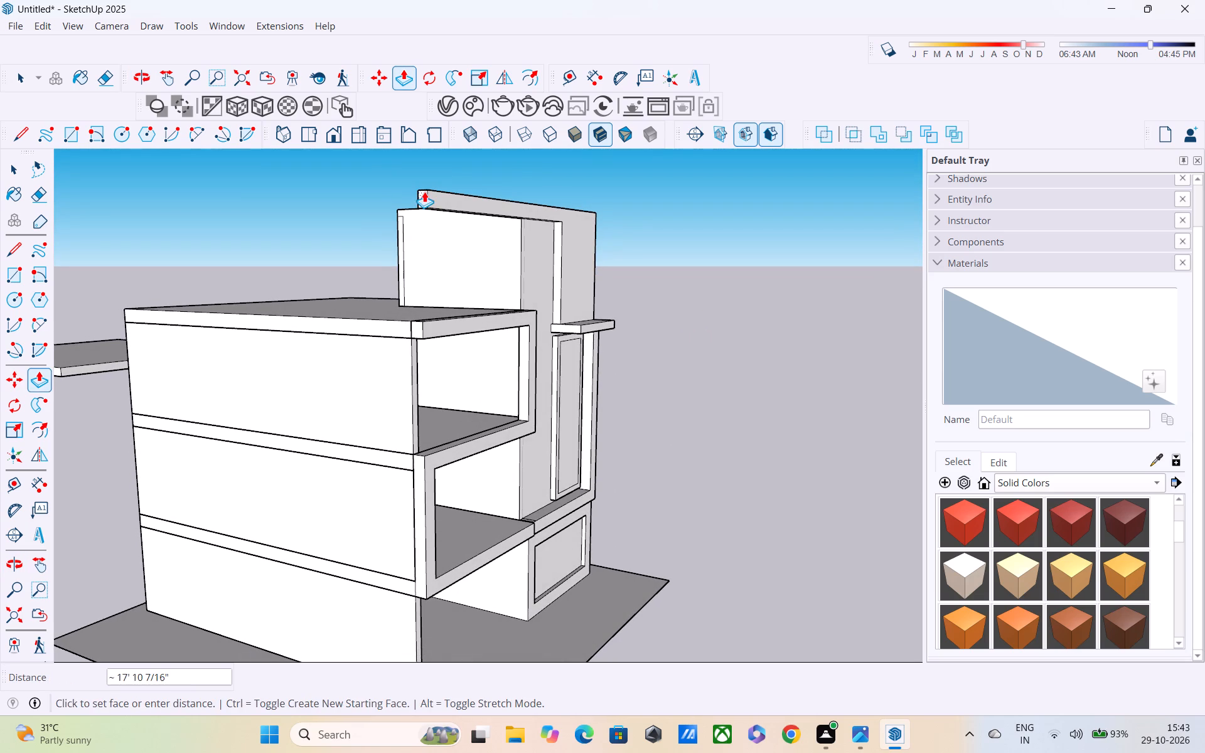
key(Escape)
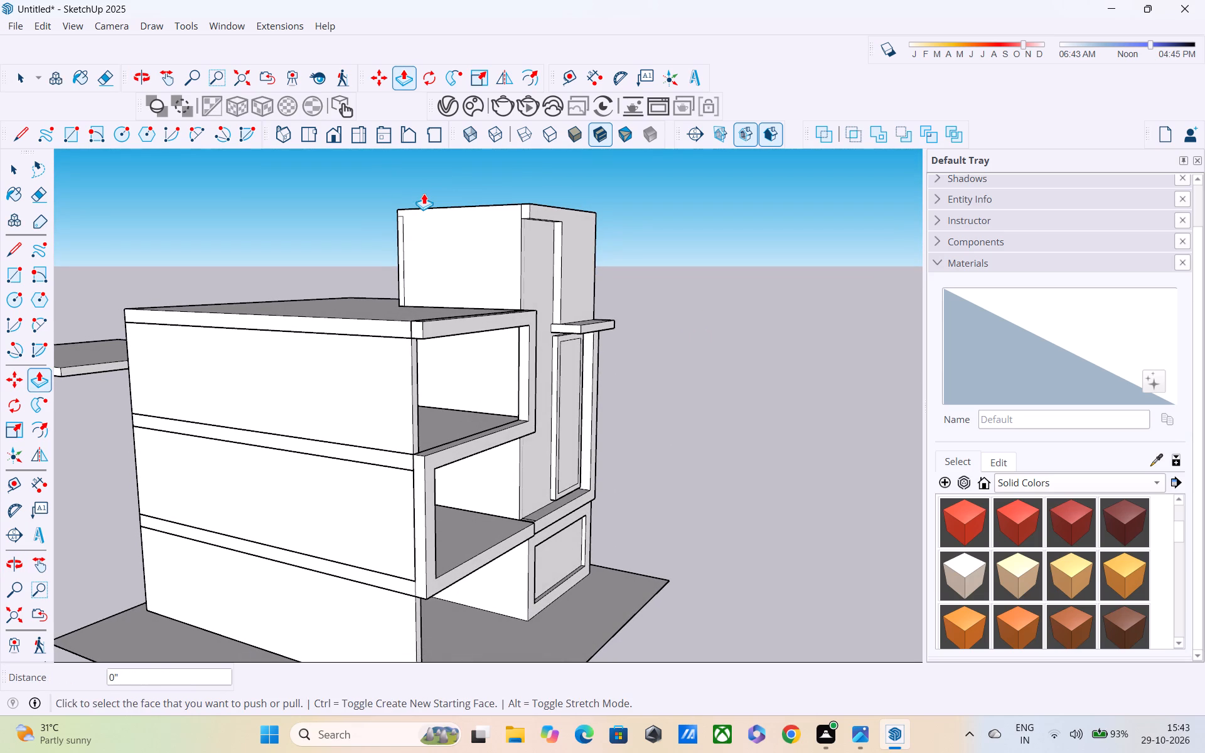
Measure the tower side wall's height from the main roof to the tower's top edge.
key(t)
middle_drag(490, 416, 495, 540)
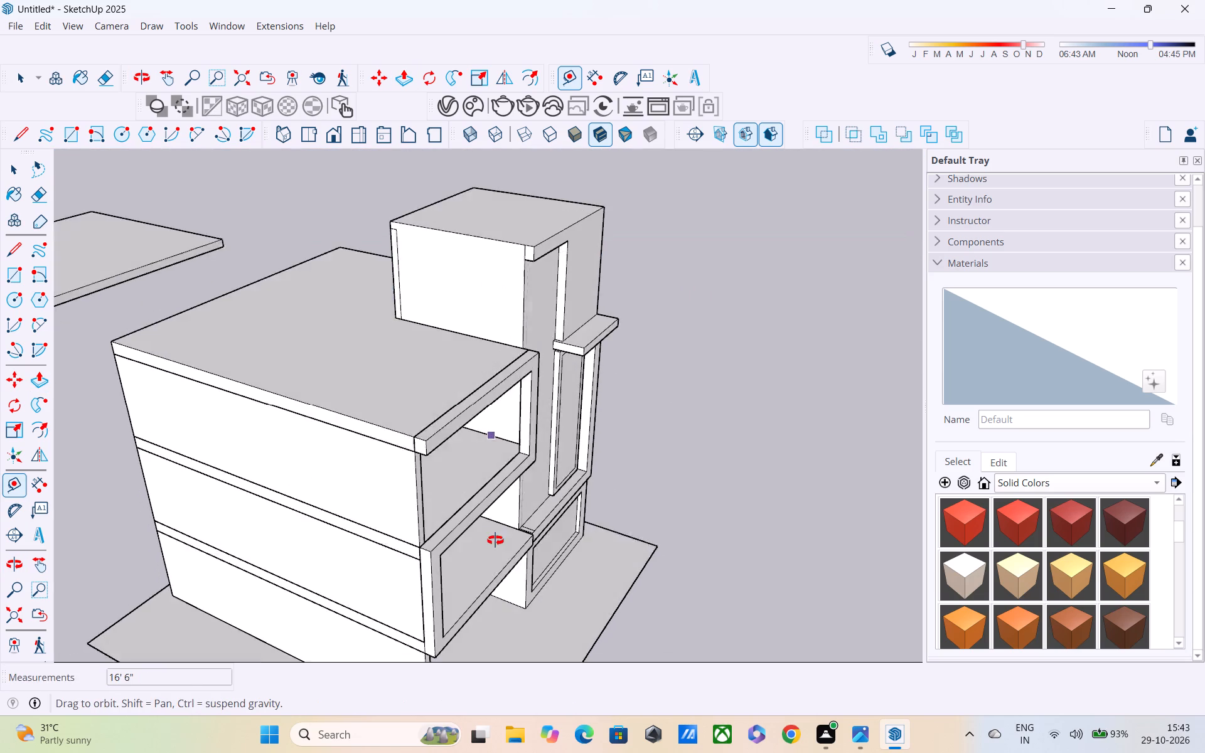
middle_drag(495, 540, 496, 540)
scroll(508, 369, up, 3)
click(508, 346)
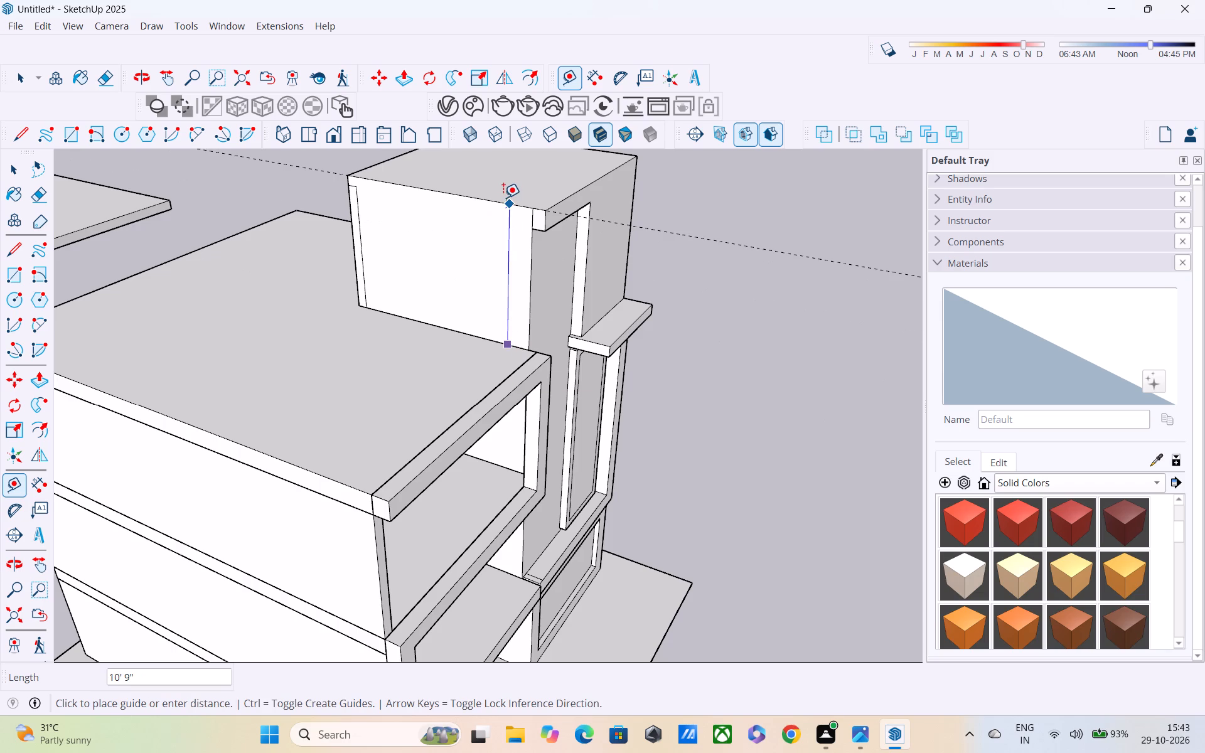
key(Escape)
middle_drag(502, 232, 502, 185)
scroll(502, 194, down, 4)
key(Escape)
key(space)
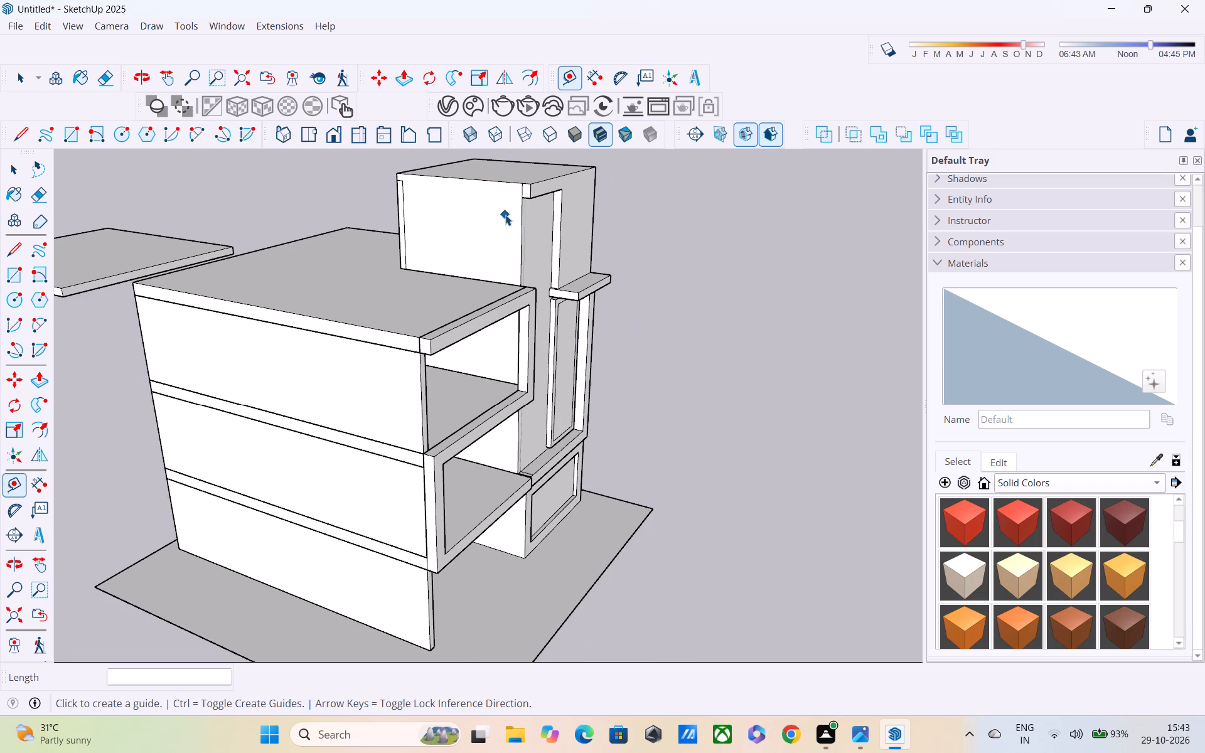
Push/Pull the end face of the tower's top beam 20' out over the main roof, aligned with the roof's front corner.
text(P)
scroll(521, 190, up, 2)
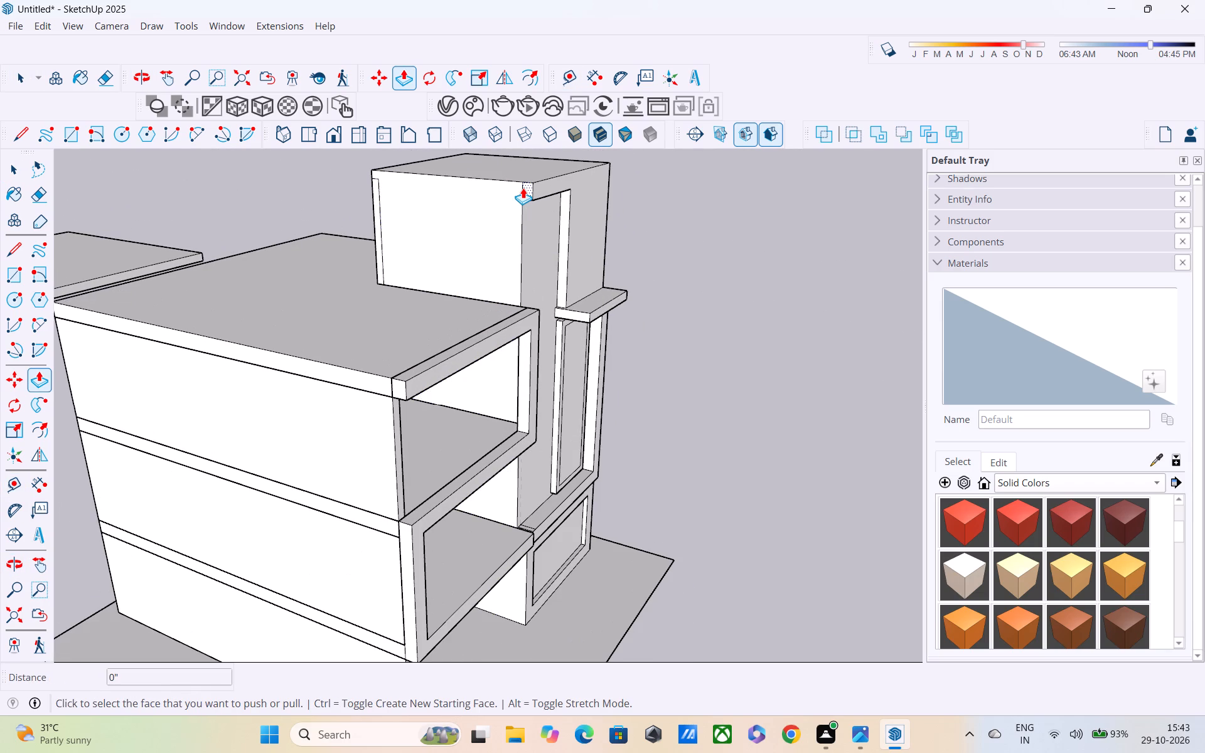
click(525, 189)
scroll(393, 311, down, 2)
middle_drag(382, 302, 333, 253)
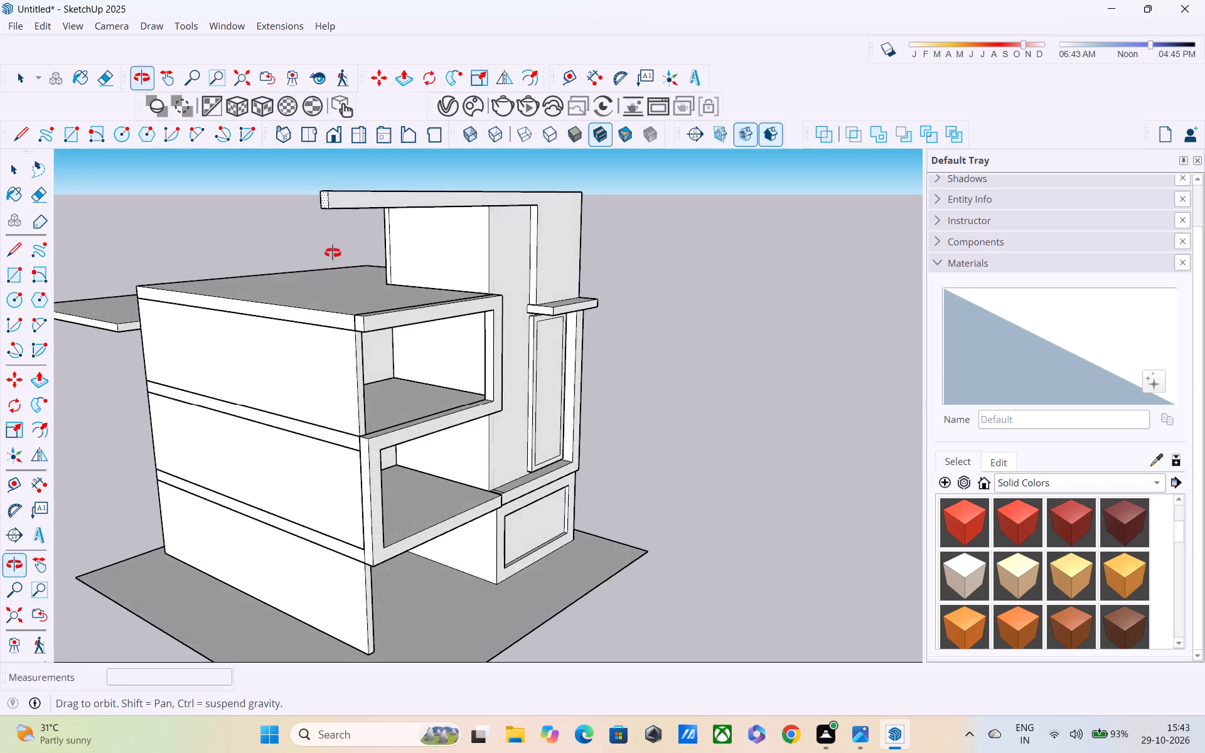
middle_drag(333, 253, 390, 325)
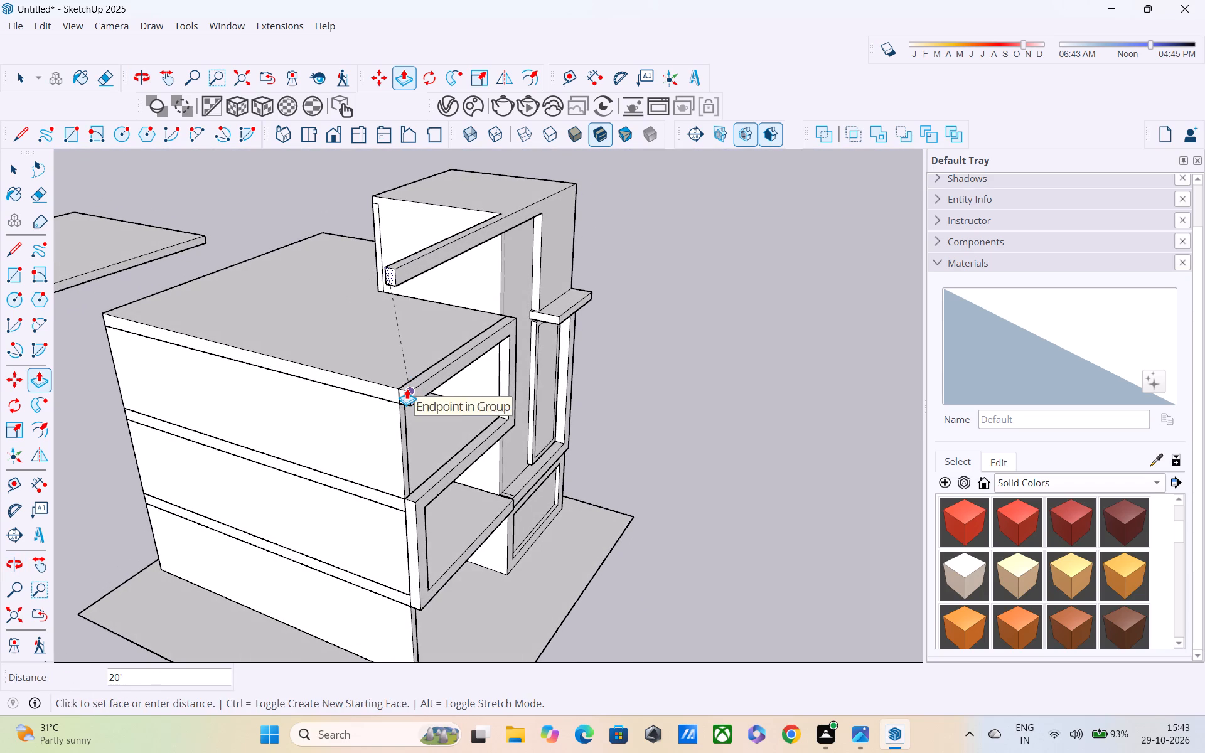
click(407, 388)
Widen the beam into a roof slab by Push/Pulling its inner side about 15' 1", plus a further 9", to the tower's rear corner.
middle_drag(384, 366, 803, 311)
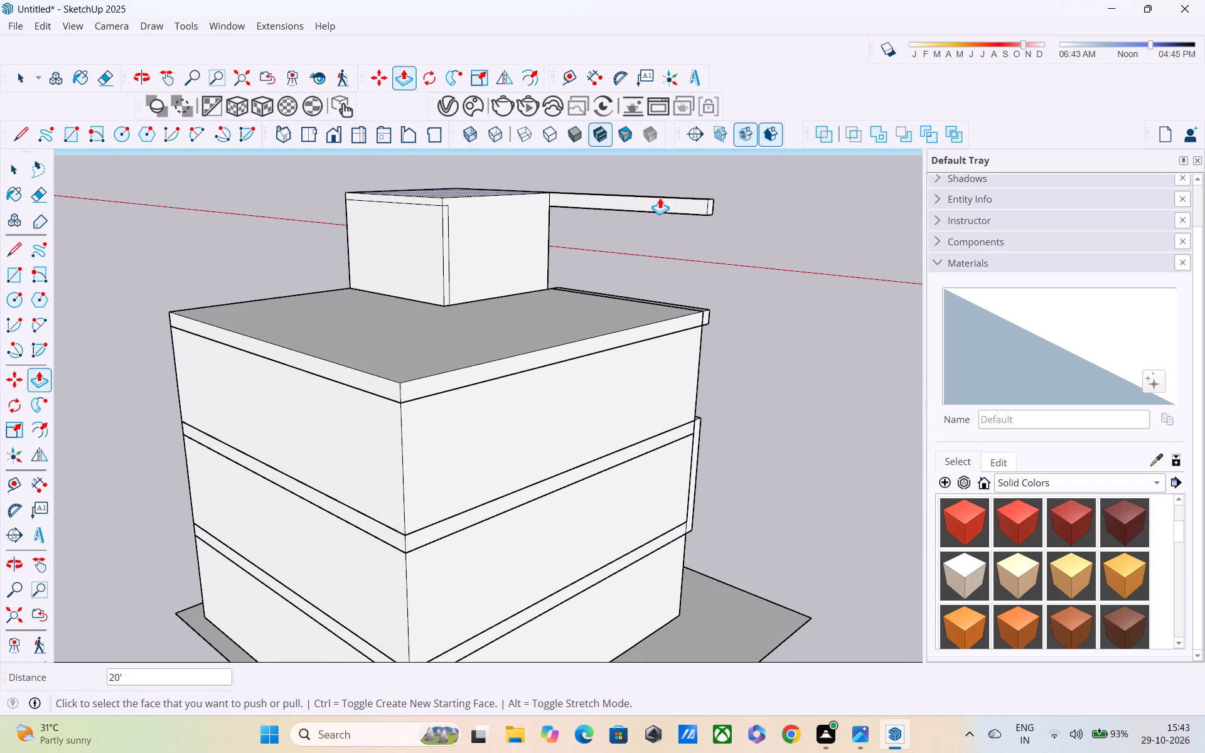
click(654, 210)
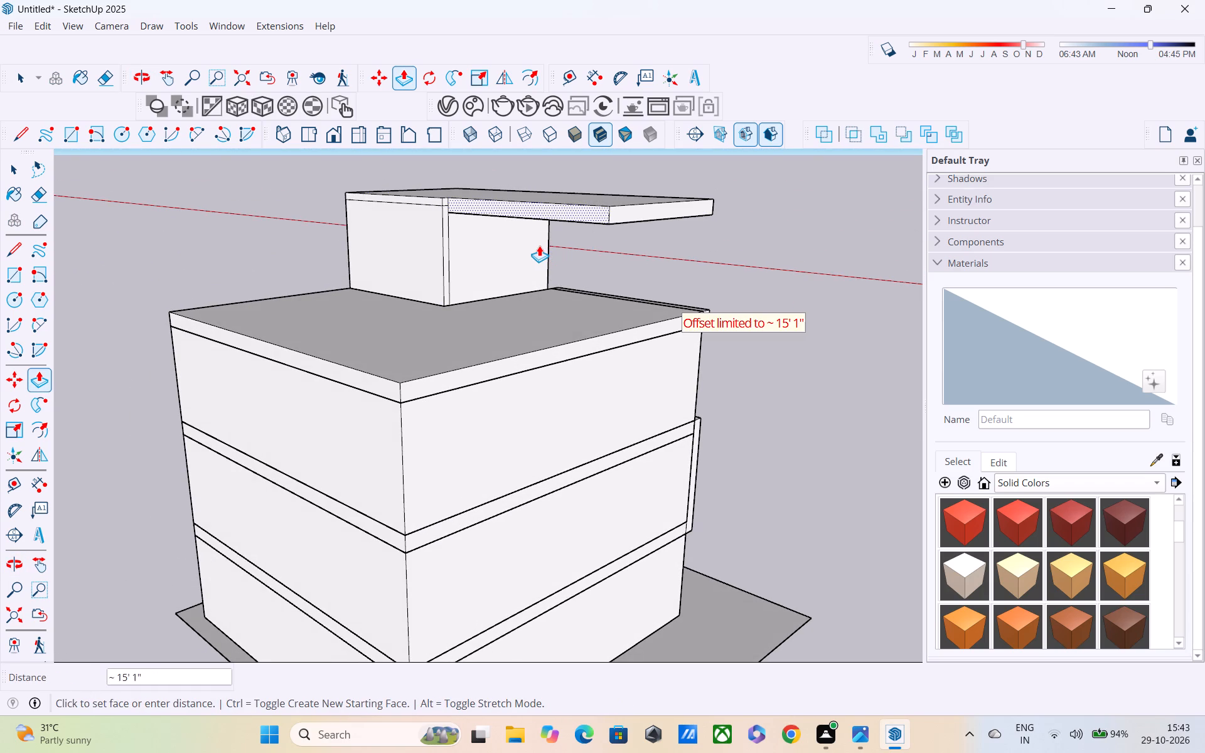
middle_drag(535, 245, 434, 300)
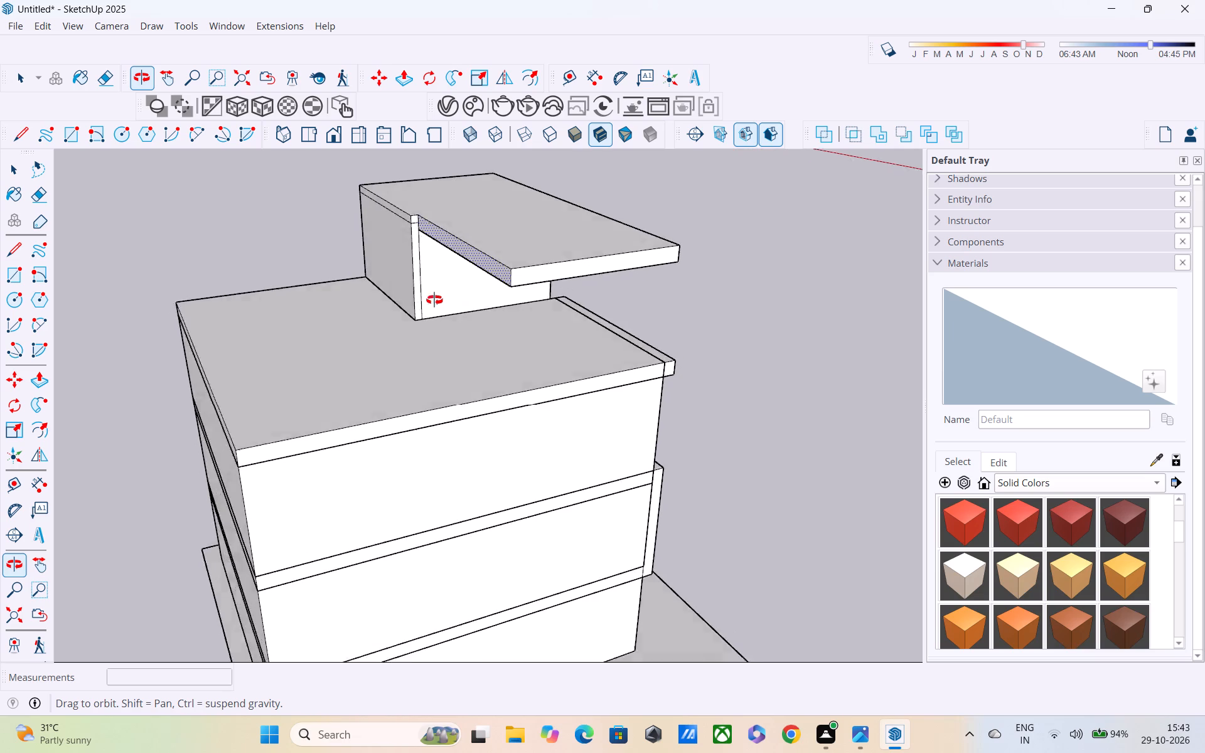
middle_drag(434, 300, 555, 274)
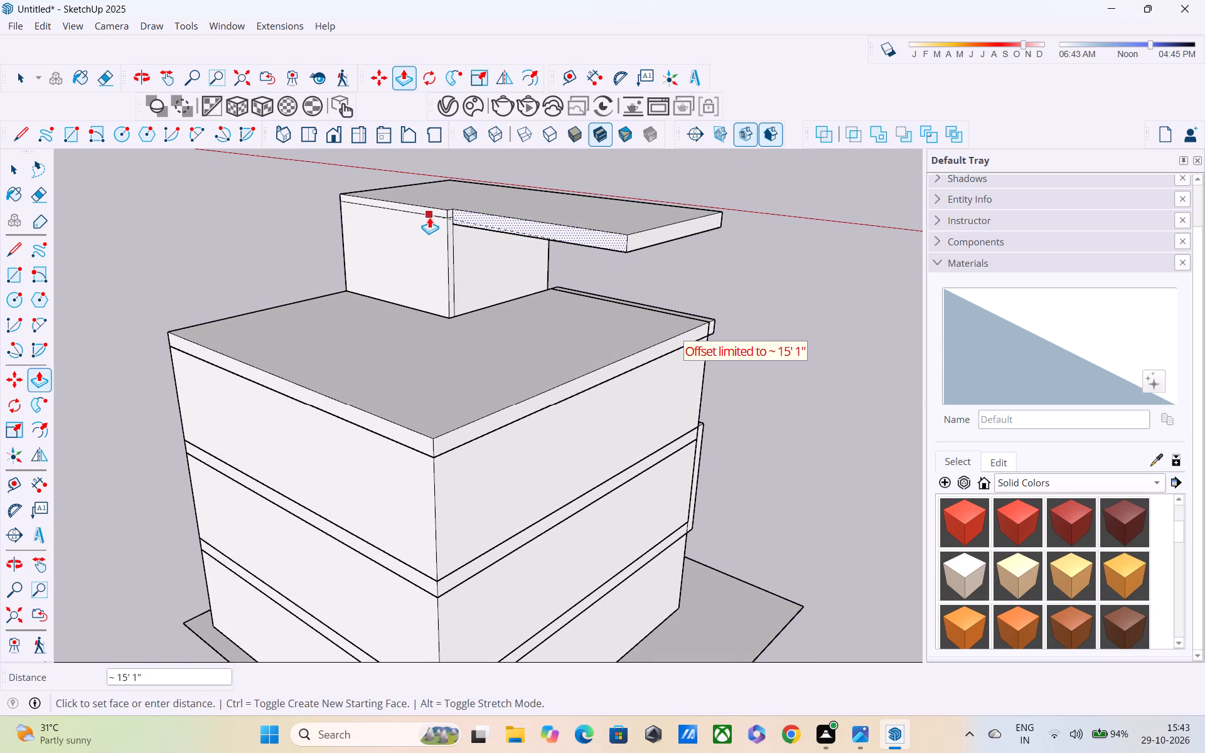
click(429, 217)
click(464, 216)
click(454, 227)
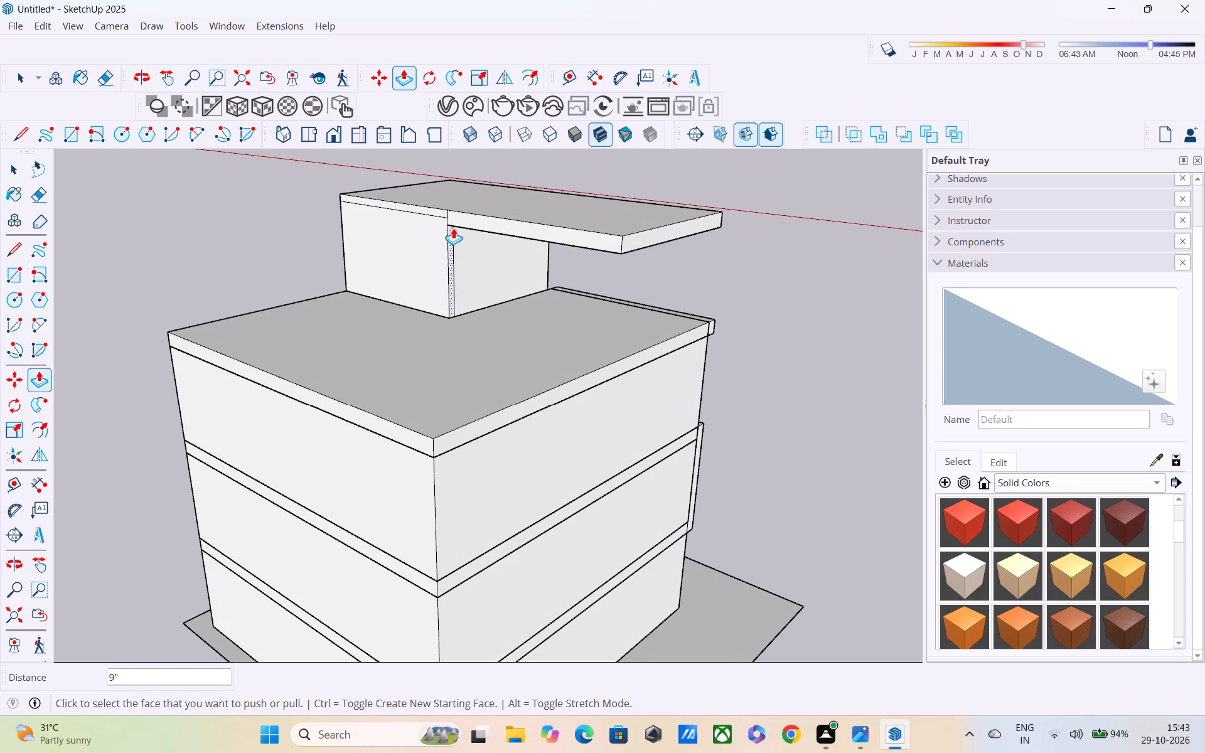
Examine the new upper roof slab over the main roof and the front facade from several angles.
middle_drag(491, 241, 380, 119)
scroll(523, 242, up, 3)
middle_drag(520, 242, 483, 314)
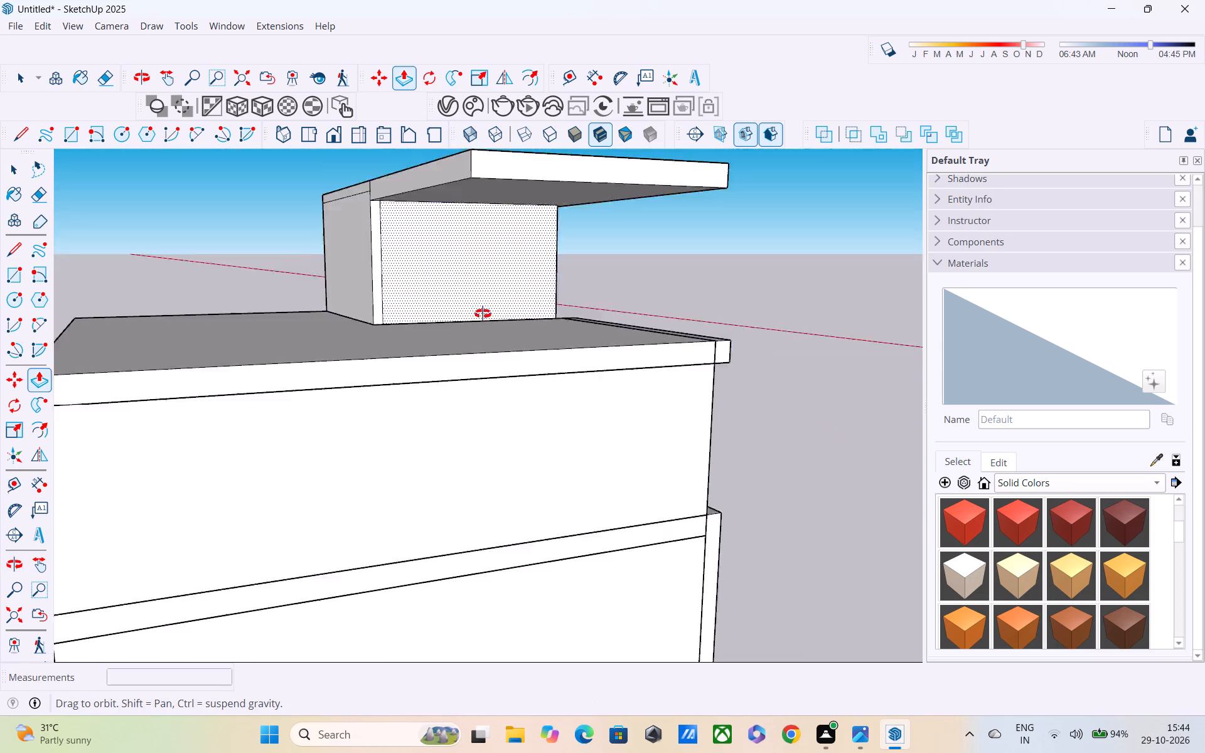
middle_drag(483, 314, 206, 306)
scroll(195, 280, down, 4)
scroll(322, 260, down, 2)
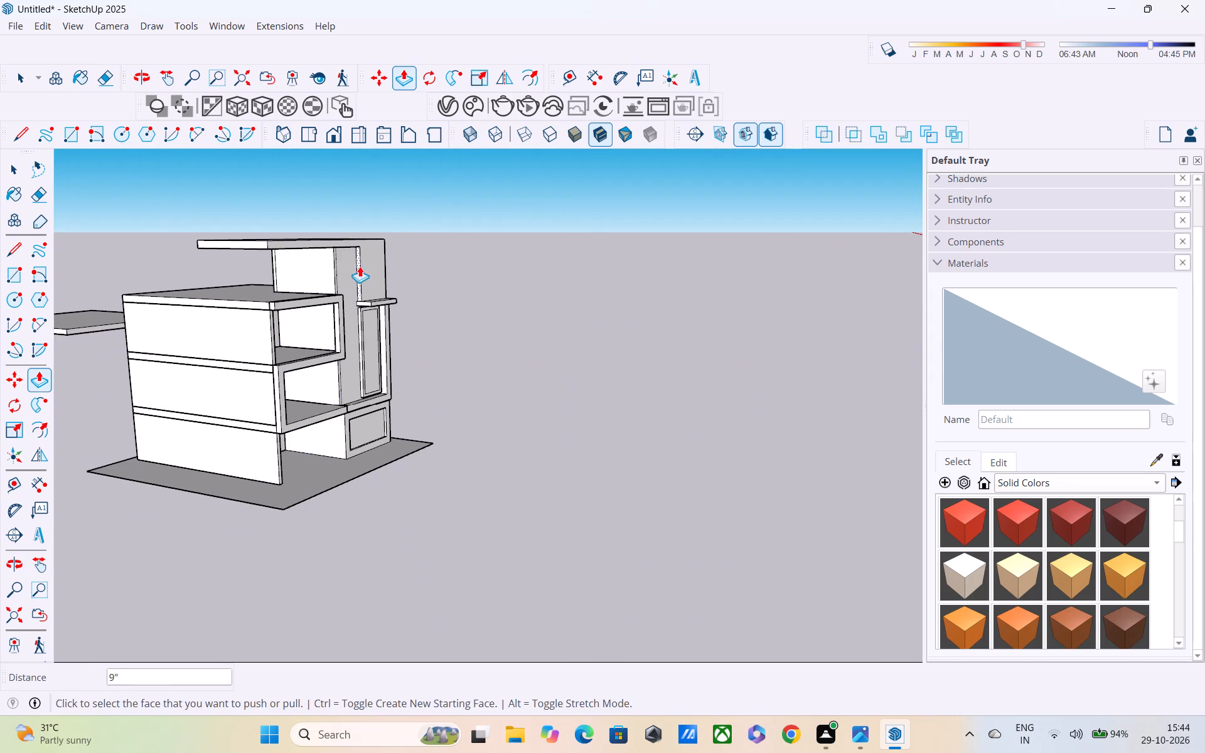
shift+middle_drag(361, 266, 493, 272)
middle_drag(559, 264, 358, 261)
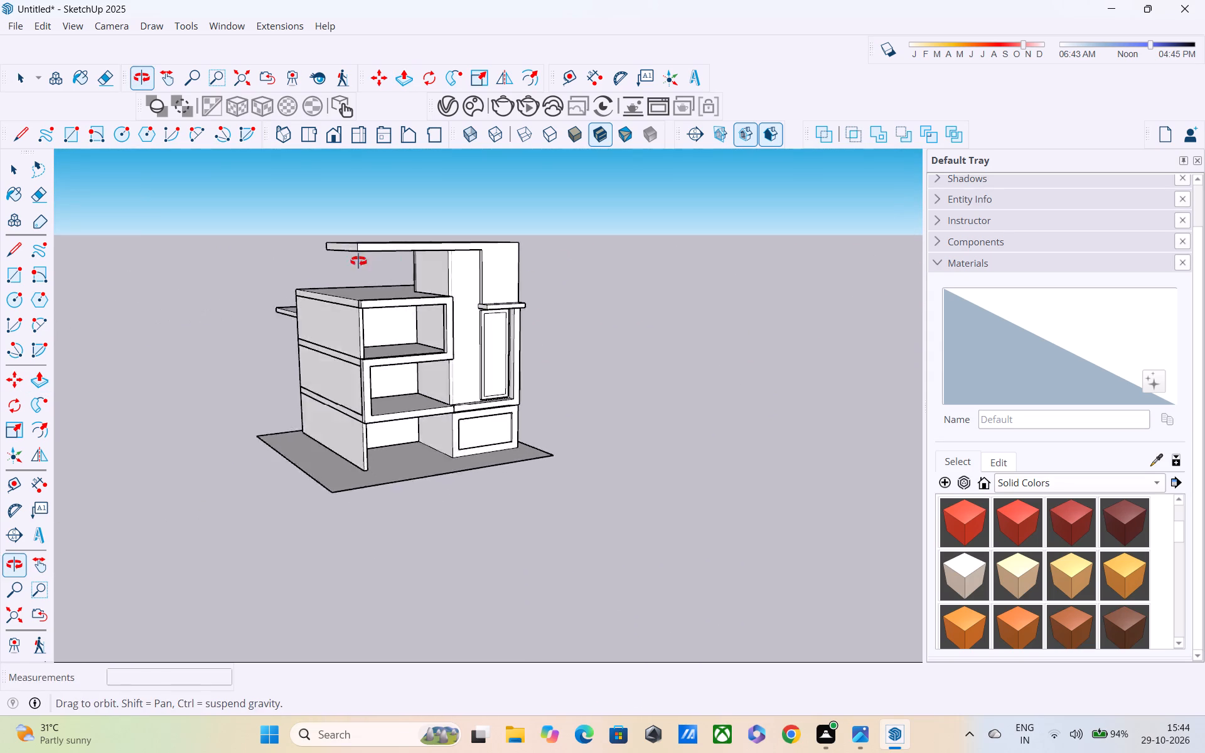
middle_drag(358, 261, 278, 261)
scroll(692, 311, up, 3)
shift+middle_drag(518, 275, 675, 306)
scroll(671, 301, down, 3)
middle_drag(654, 310, 525, 316)
key(space)
scroll(514, 291, up, 4)
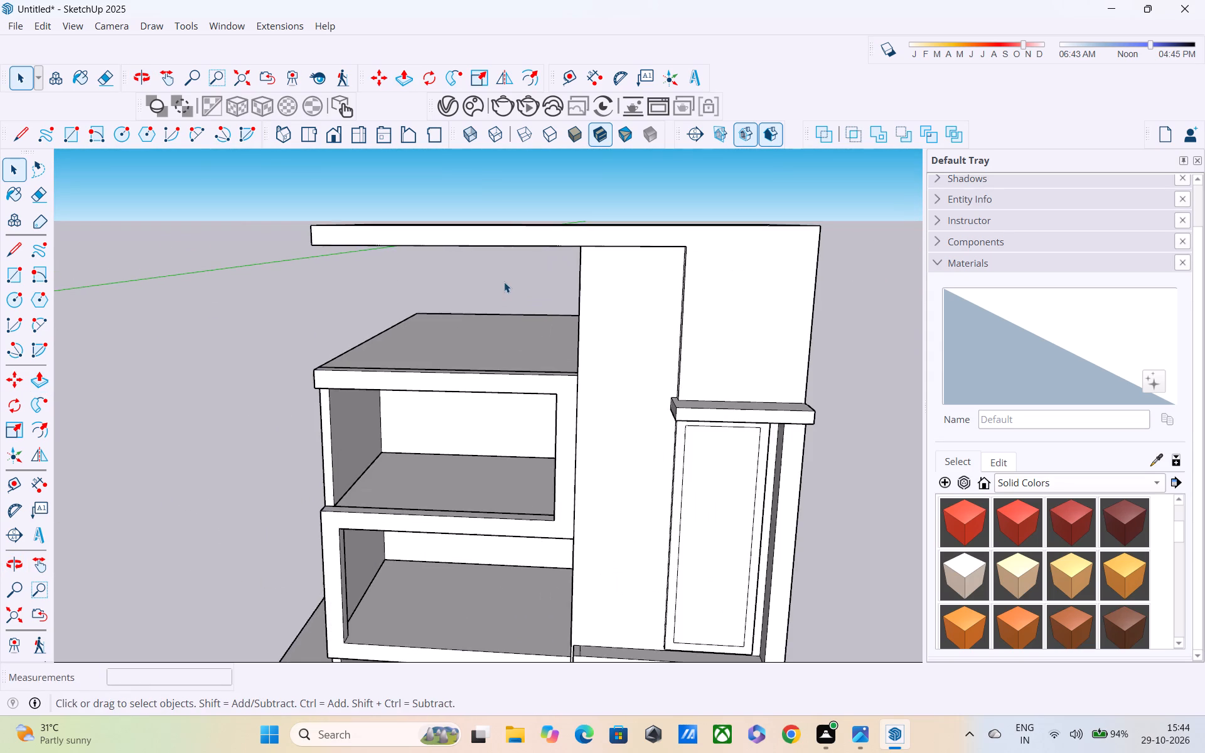
middle_drag(504, 282, 570, 275)
scroll(339, 371, down, 1)
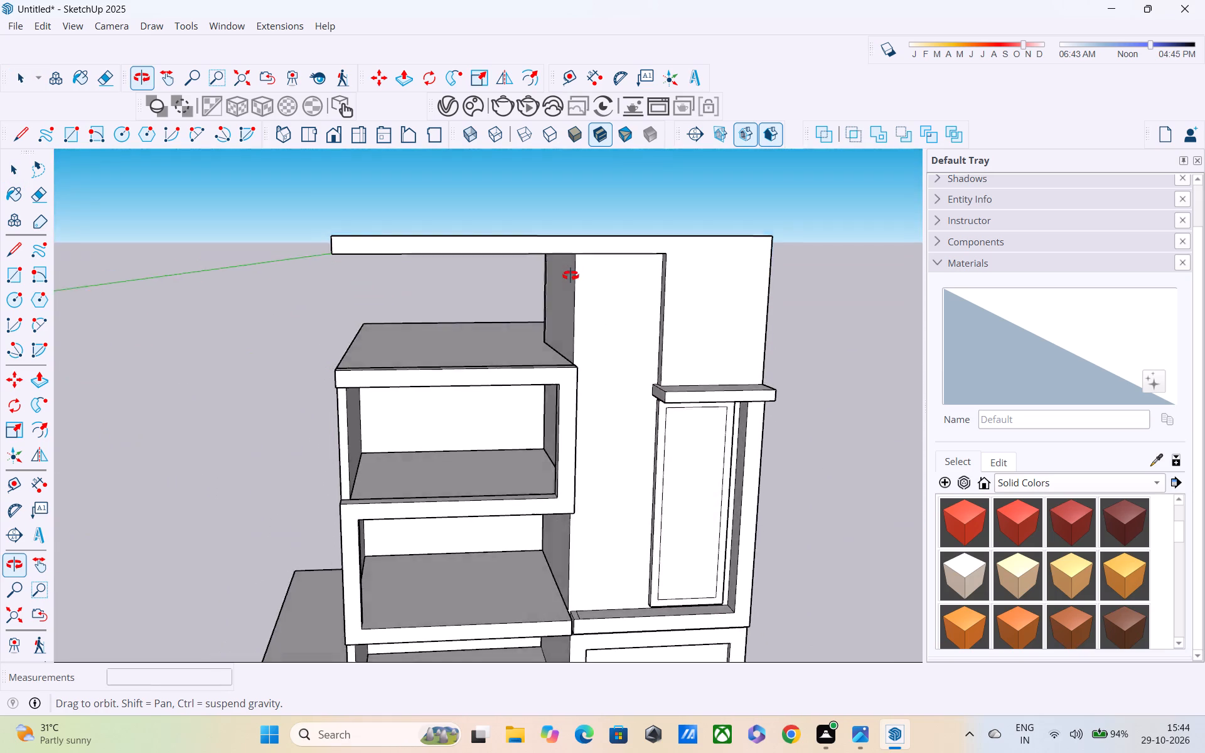
middle_drag(570, 275, 480, 311)
scroll(441, 324, down, 2)
middle_drag(440, 328, 529, 456)
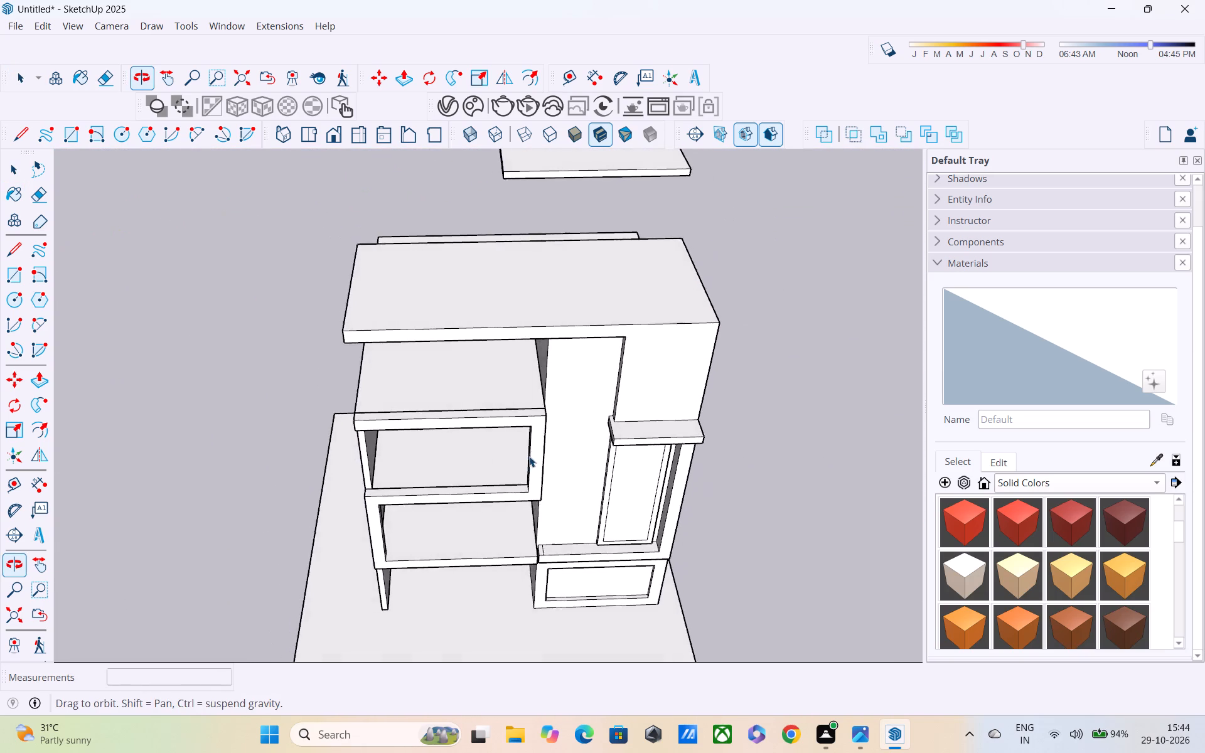
middle_drag(529, 456, 520, 457)
scroll(473, 437, up, 4)
scroll(436, 402, up, 2)
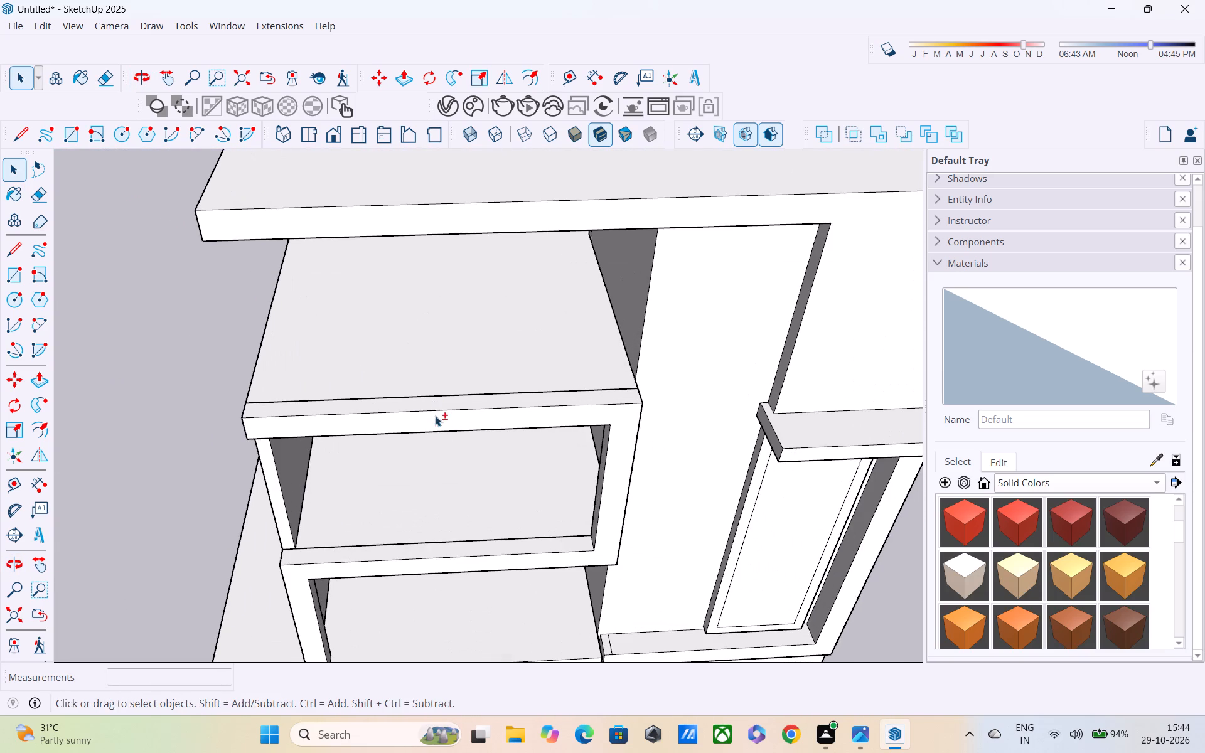
shift+middle_drag(438, 420, 542, 459)
middle_drag(536, 447, 820, 393)
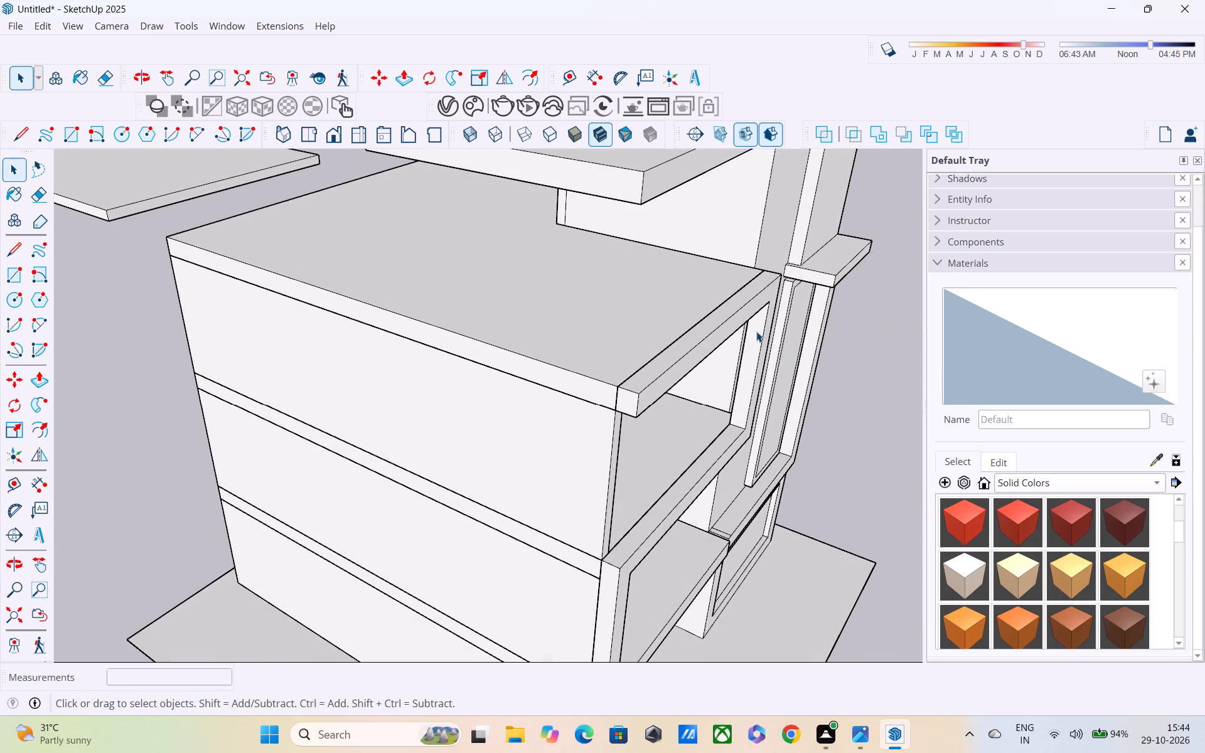
scroll(756, 331, down, 4)
middle_drag(740, 330, 754, 379)
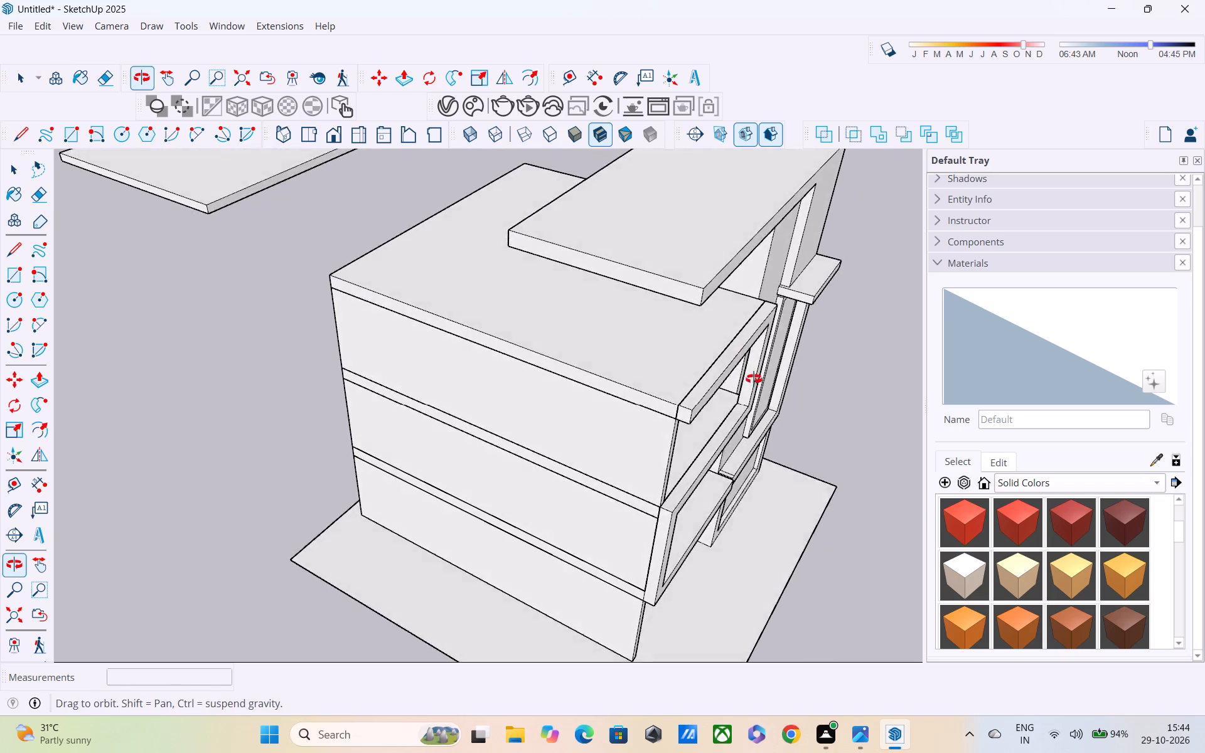
middle_drag(754, 379, 761, 410)
scroll(725, 390, up, 5)
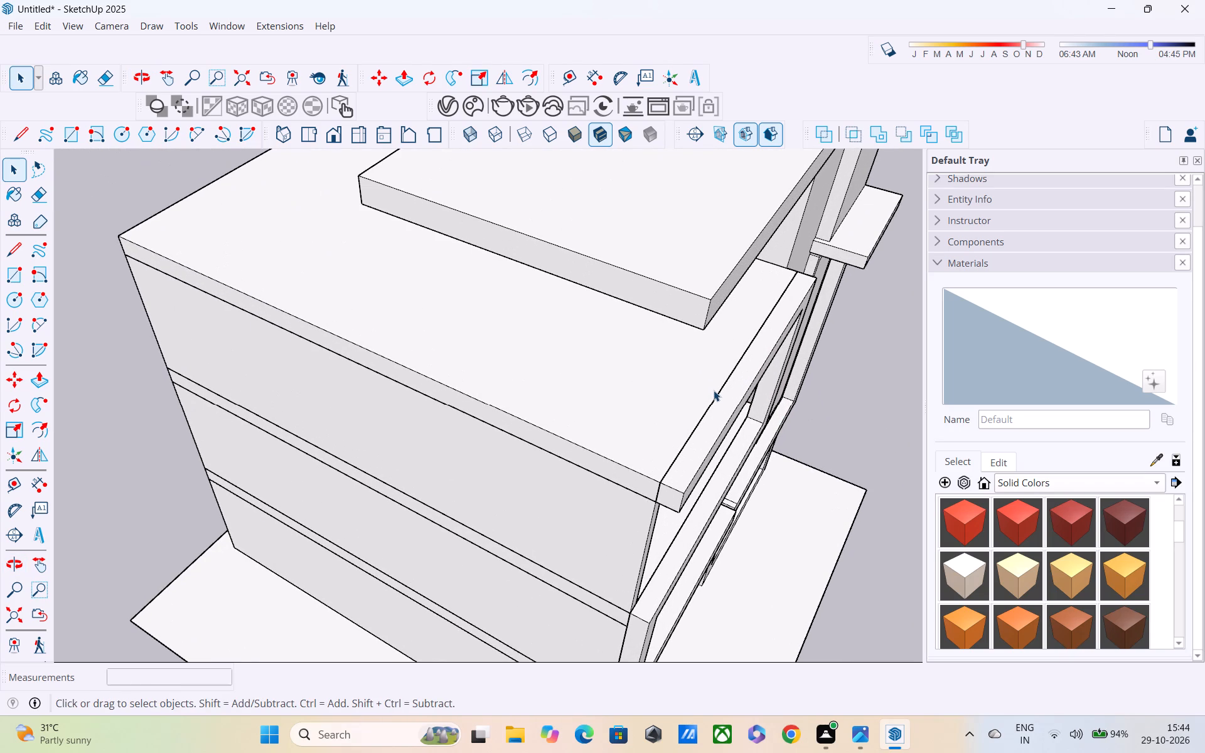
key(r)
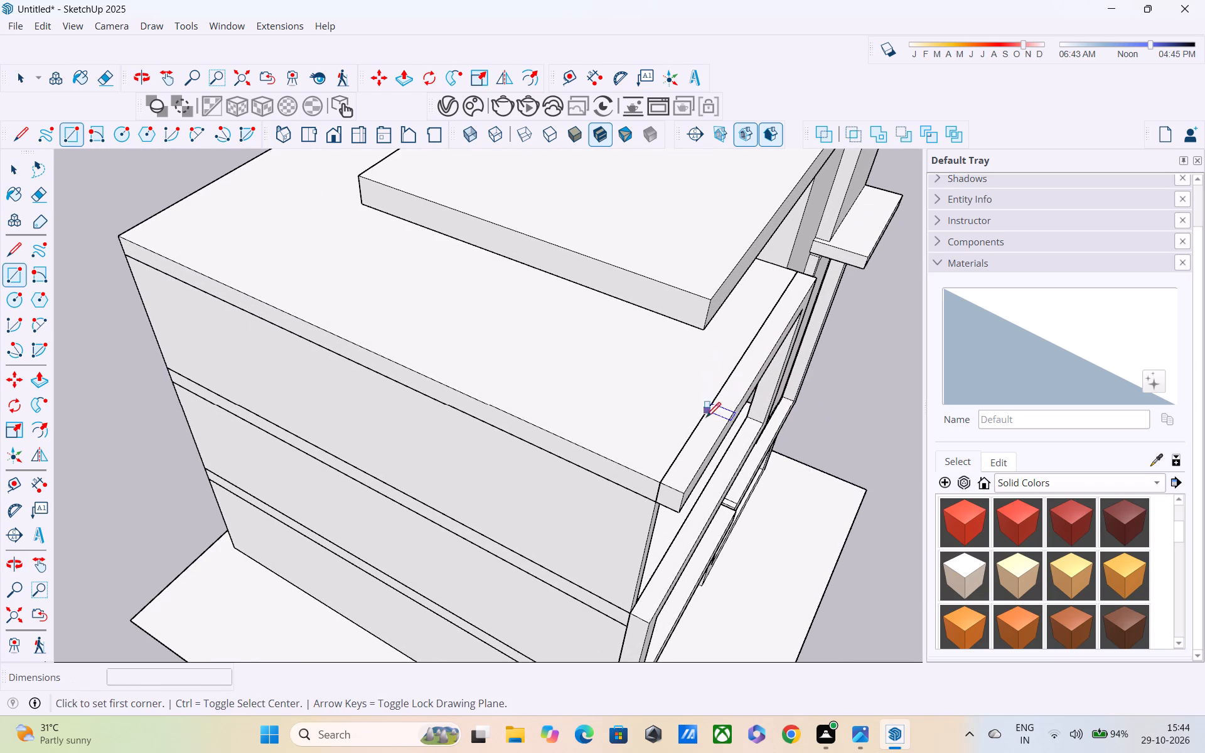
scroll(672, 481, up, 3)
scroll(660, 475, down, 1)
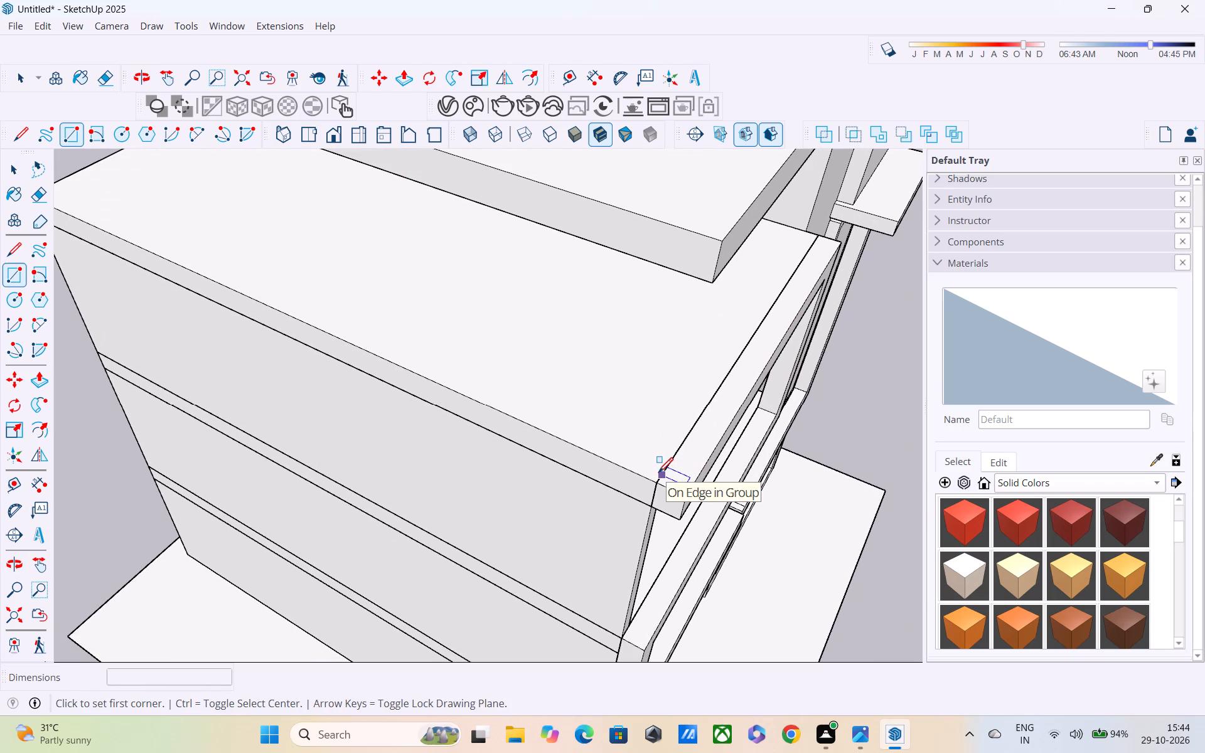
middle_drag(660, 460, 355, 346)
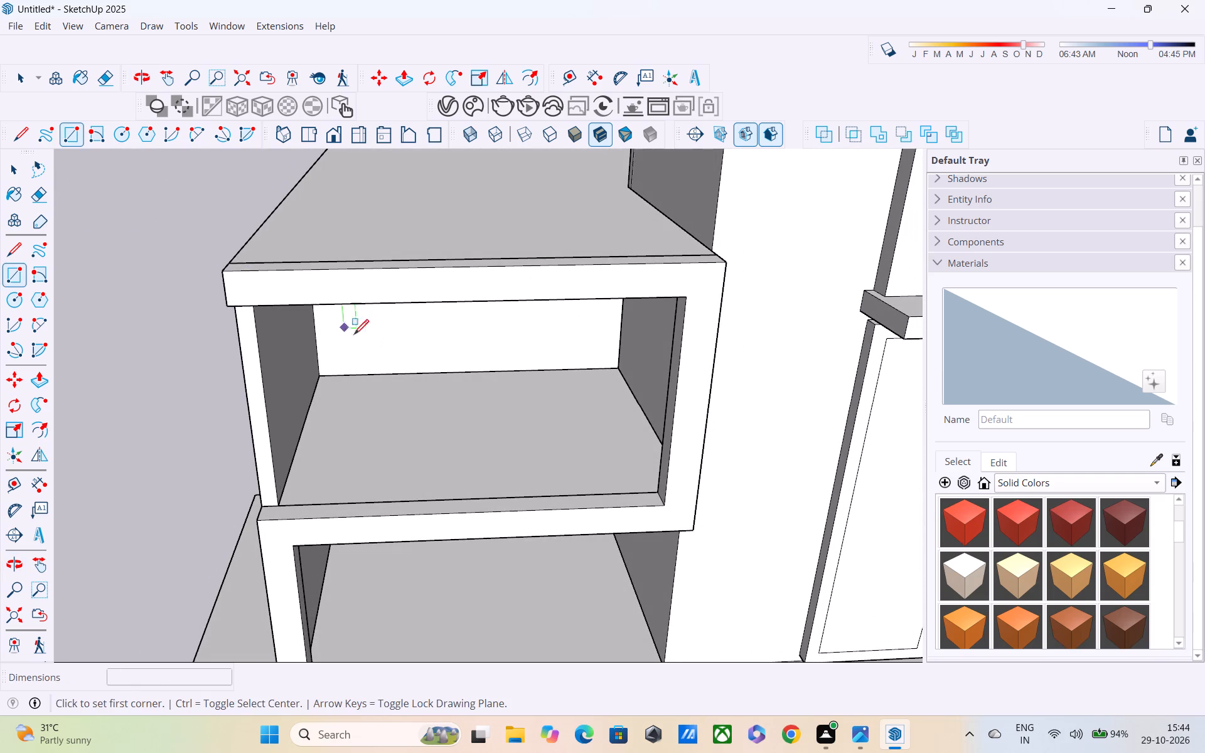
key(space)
Examine the top-floor balcony frame and its meeting with the main roof edge and the floor below.
scroll(409, 366, down, 3)
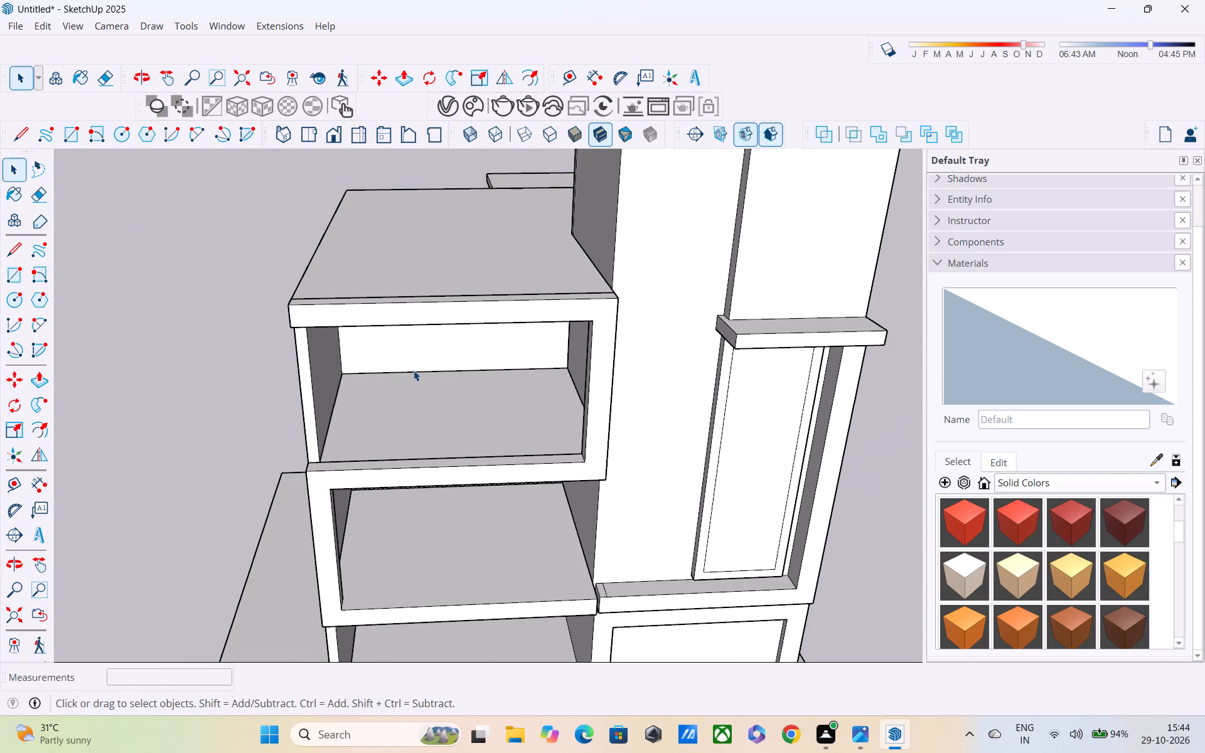
middle_drag(515, 366, 756, 621)
middle_drag(657, 533, 609, 438)
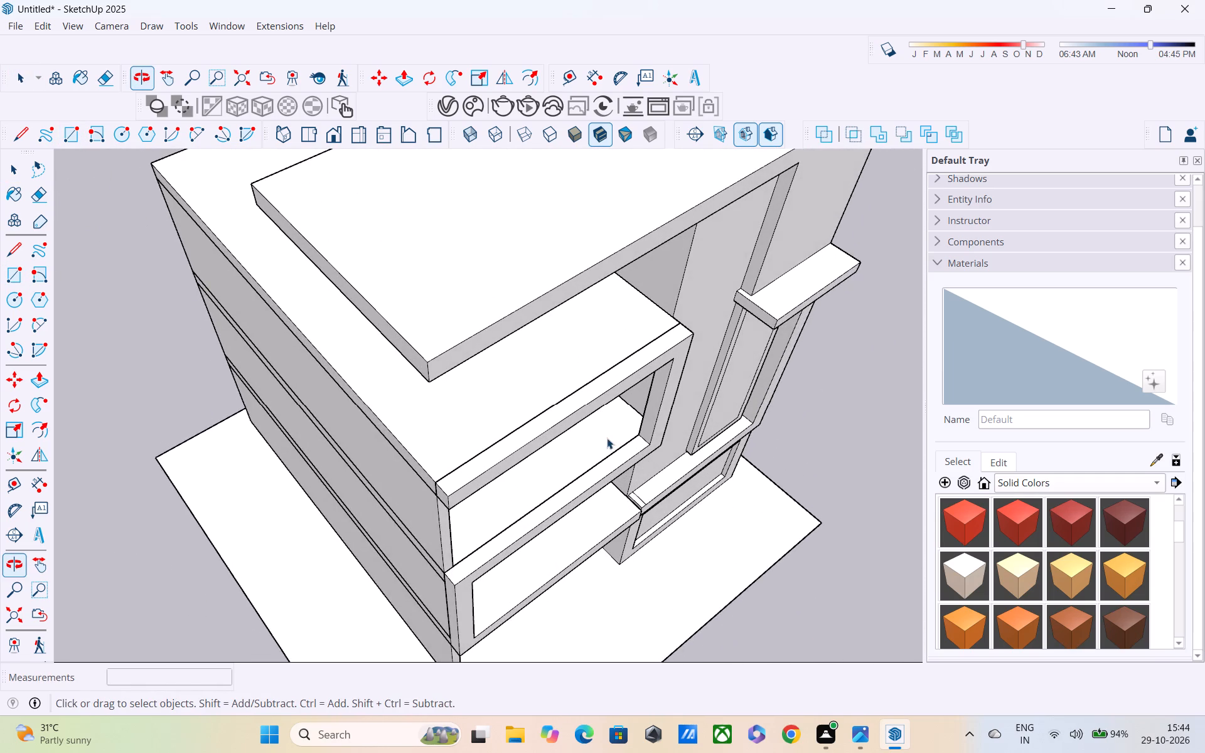
scroll(589, 437, up, 3)
middle_drag(503, 438, 488, 367)
middle_drag(453, 474, 424, 464)
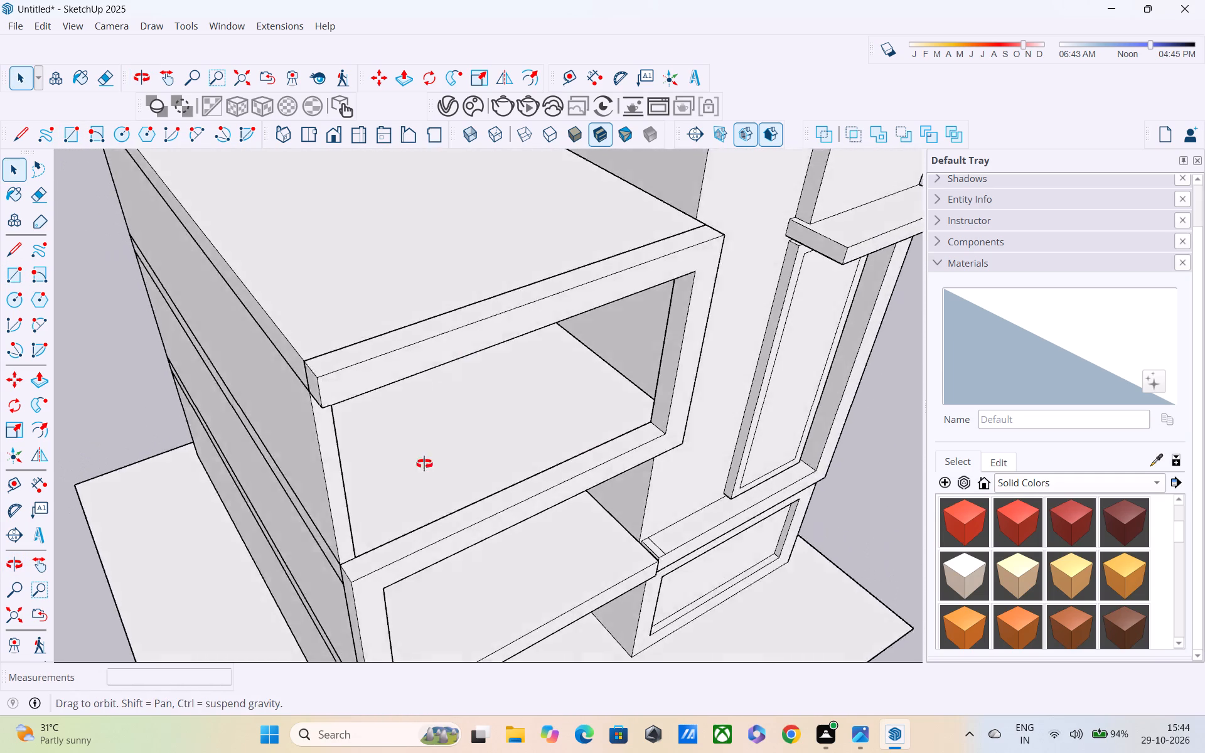
middle_drag(424, 464, 344, 419)
shift+middle_drag(372, 441, 557, 551)
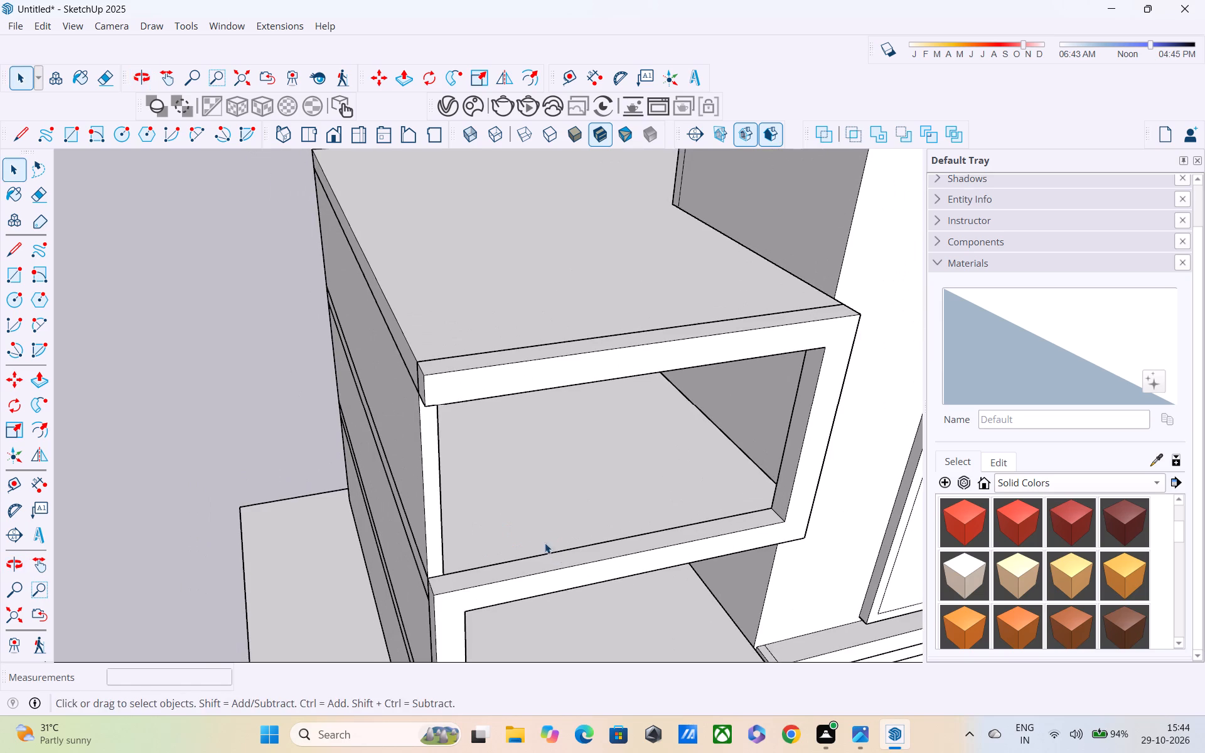
middle_drag(544, 542, 445, 484)
shift+middle_drag(489, 488, 571, 513)
scroll(570, 513, down, 1)
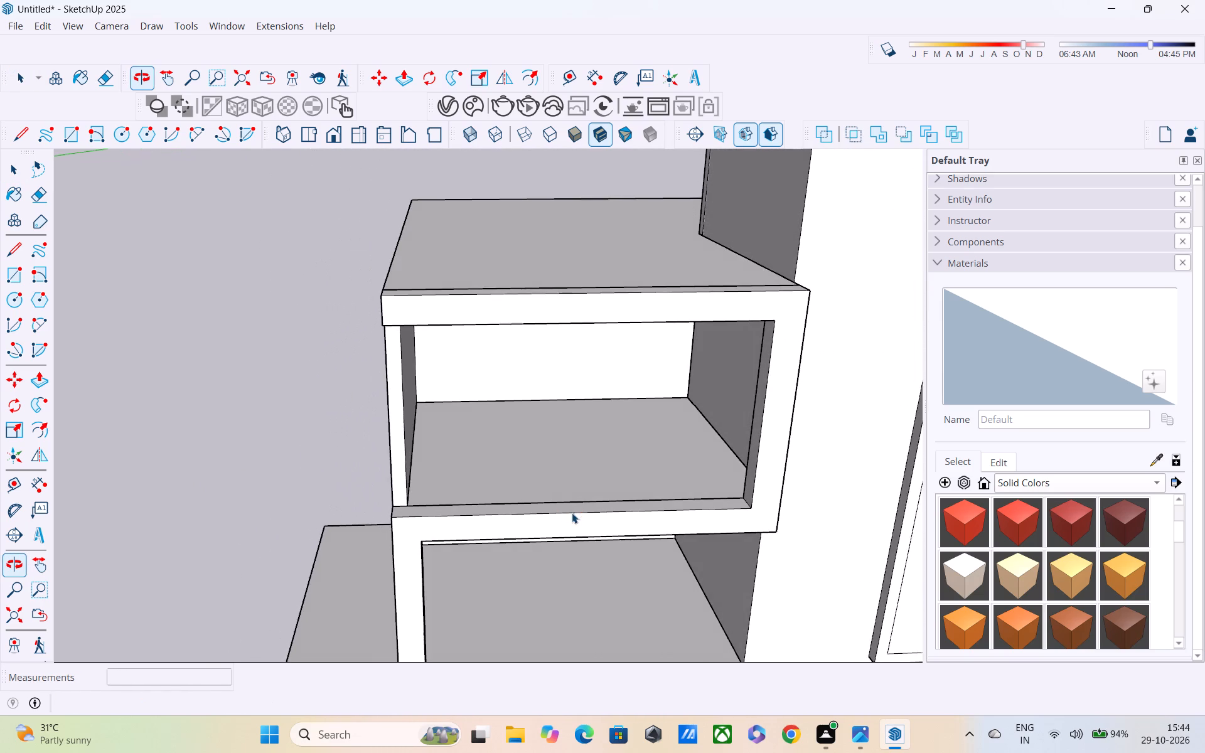
scroll(574, 510, down, 3)
middle_drag(574, 509, 474, 458)
scroll(454, 481, down, 3)
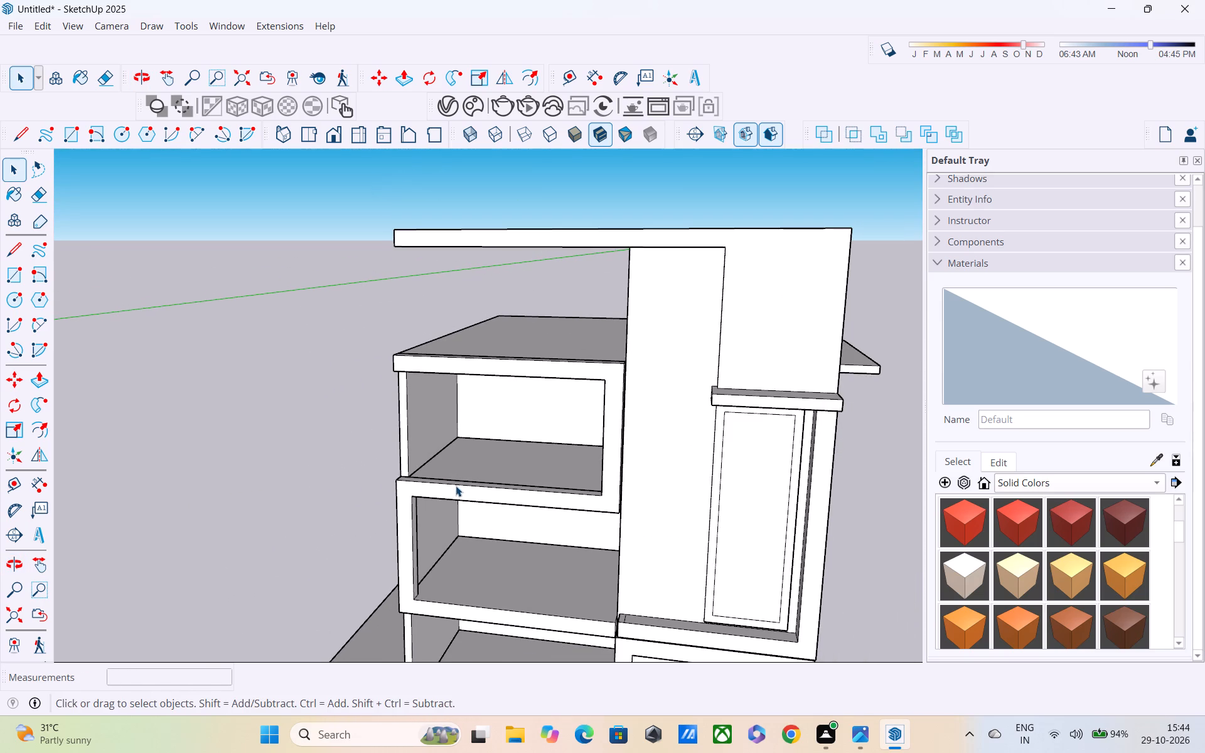
Examine the junctions between the balcony frames and the tower's front wall, from the upper roof slab down to the first-floor ledge.
middle_drag(563, 468, 685, 501)
middle_drag(663, 395, 419, 510)
scroll(434, 476, up, 2)
scroll(469, 488, down, 1)
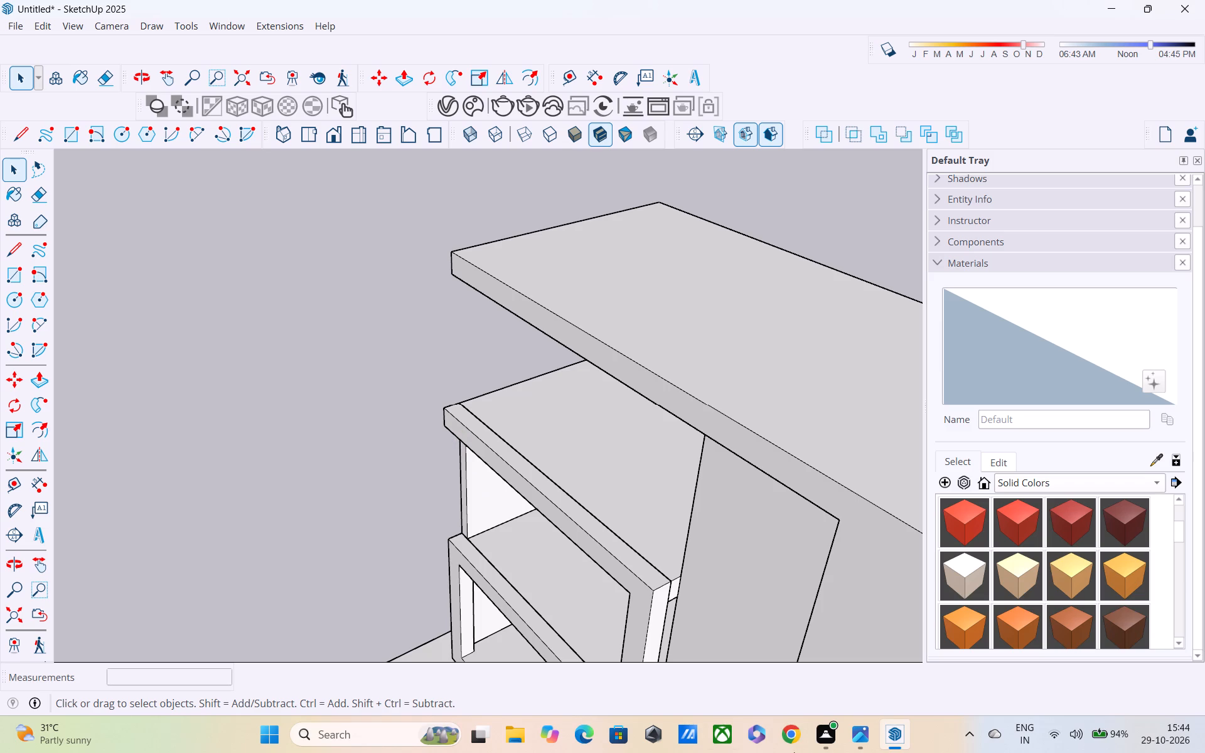
shift+middle_drag(740, 575, 694, 472)
middle_drag(692, 619, 712, 469)
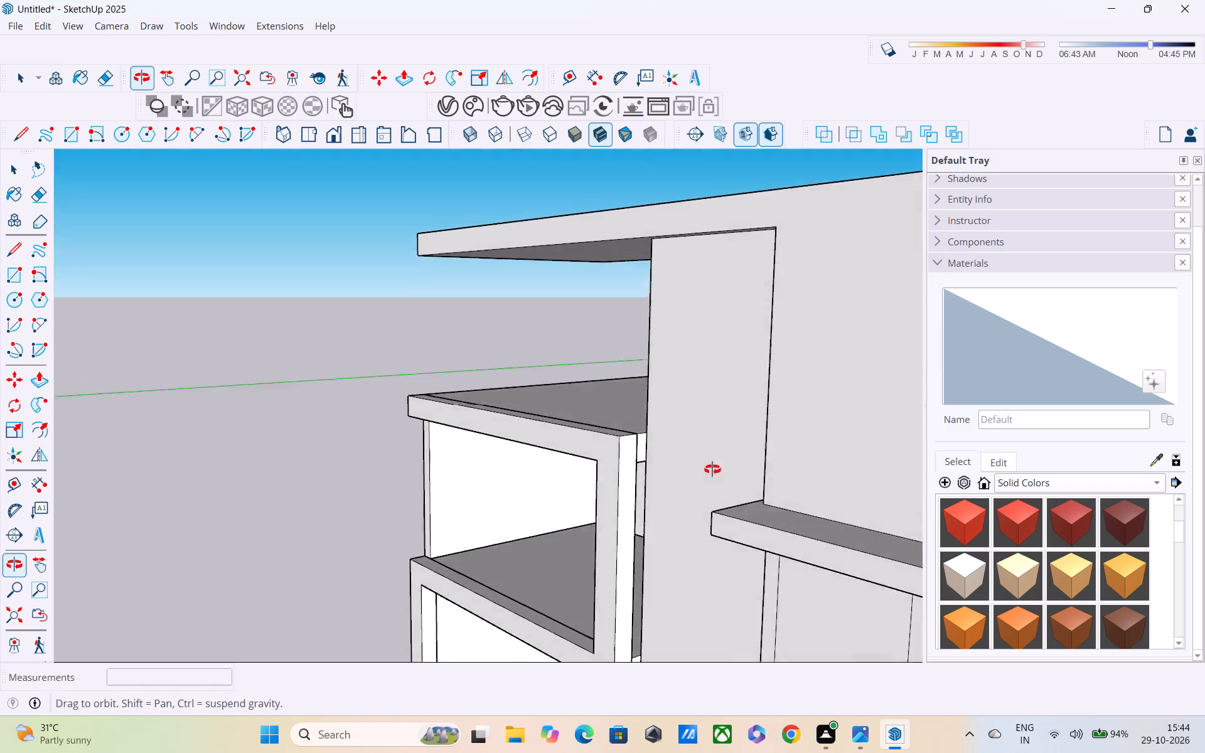
middle_drag(712, 469, 783, 406)
scroll(763, 494, up, 2)
middle_drag(738, 523, 1164, 354)
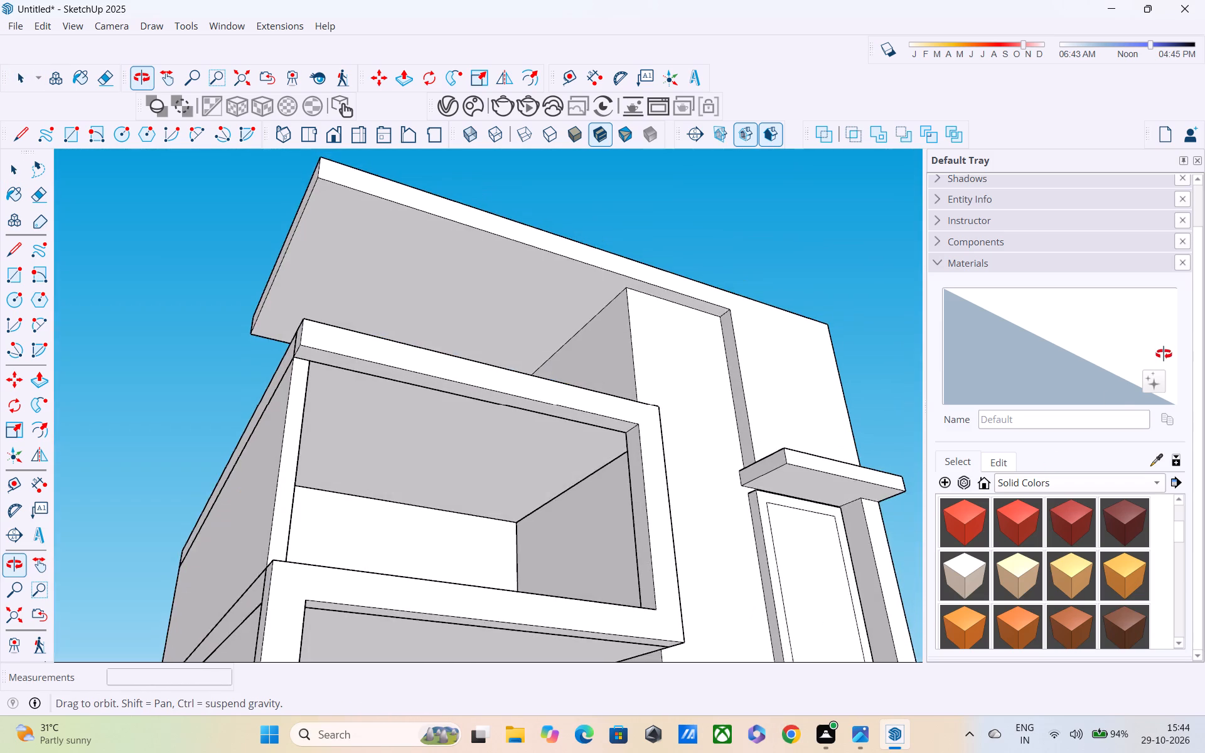
middle_drag(1164, 354, 790, 518)
scroll(768, 513, up, 3)
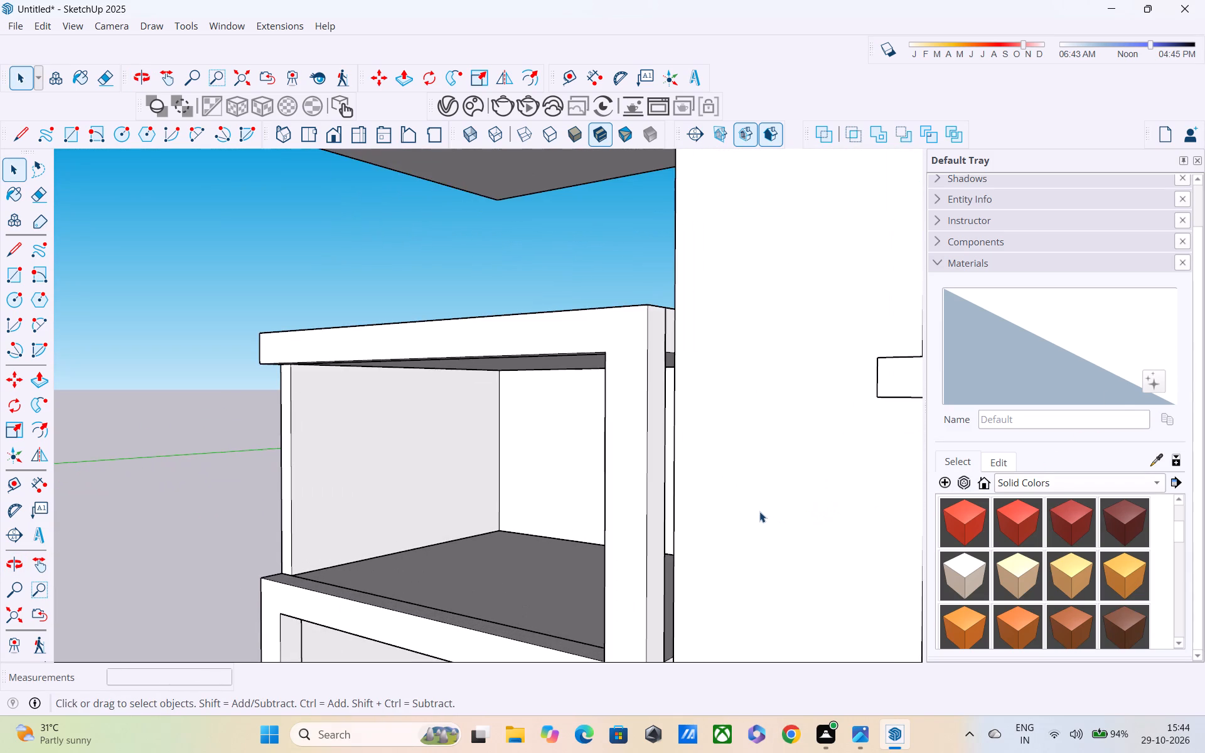
middle_drag(842, 587, 910, 642)
shift+middle_drag(874, 587, 810, 479)
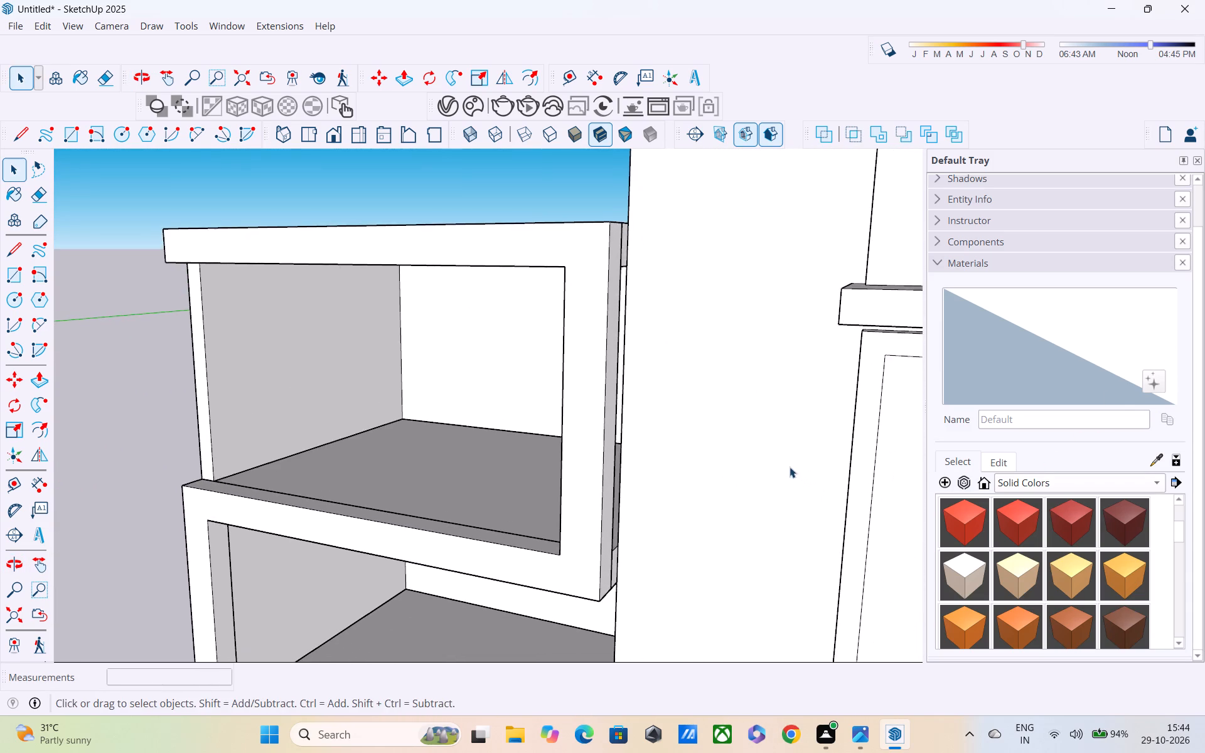
scroll(790, 467, down, 2)
middle_drag(793, 478, 773, 407)
shift+scroll(773, 407, up, 2)
scroll(768, 404, down, 3)
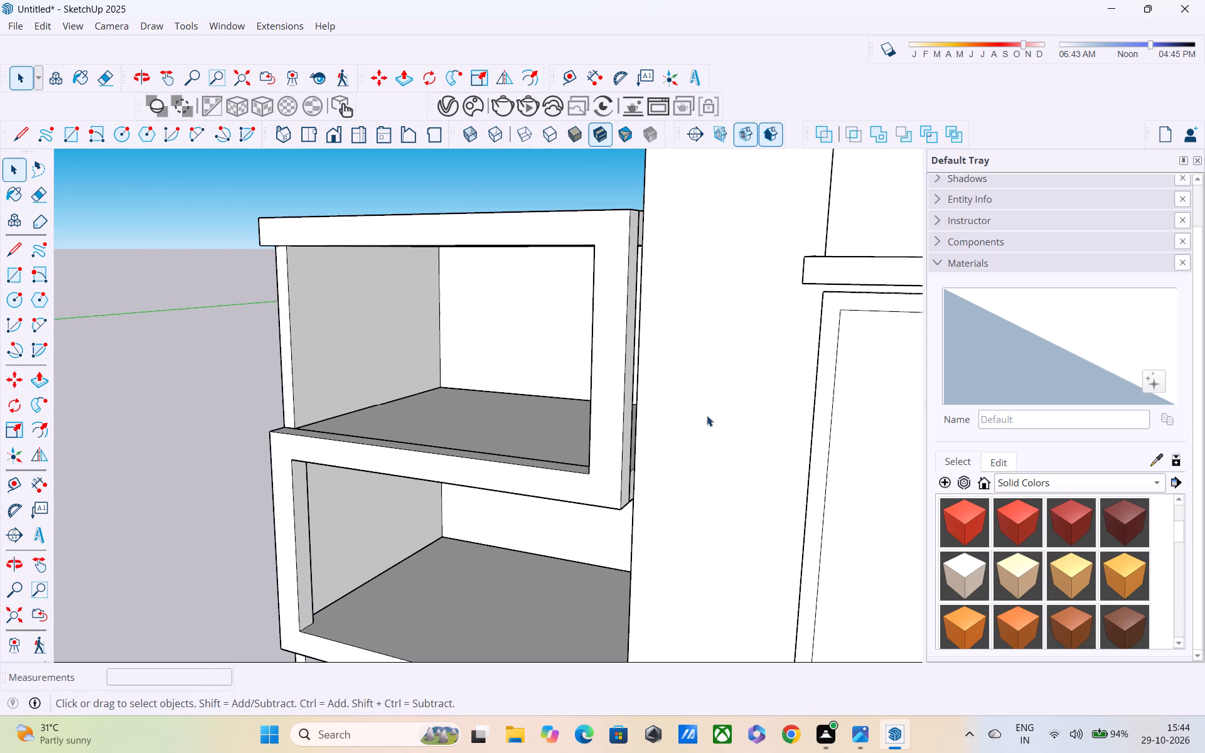
scroll(865, 484, down, 3)
middle_drag(643, 487, 485, 344)
scroll(488, 348, down, 3)
middle_drag(495, 365, 545, 474)
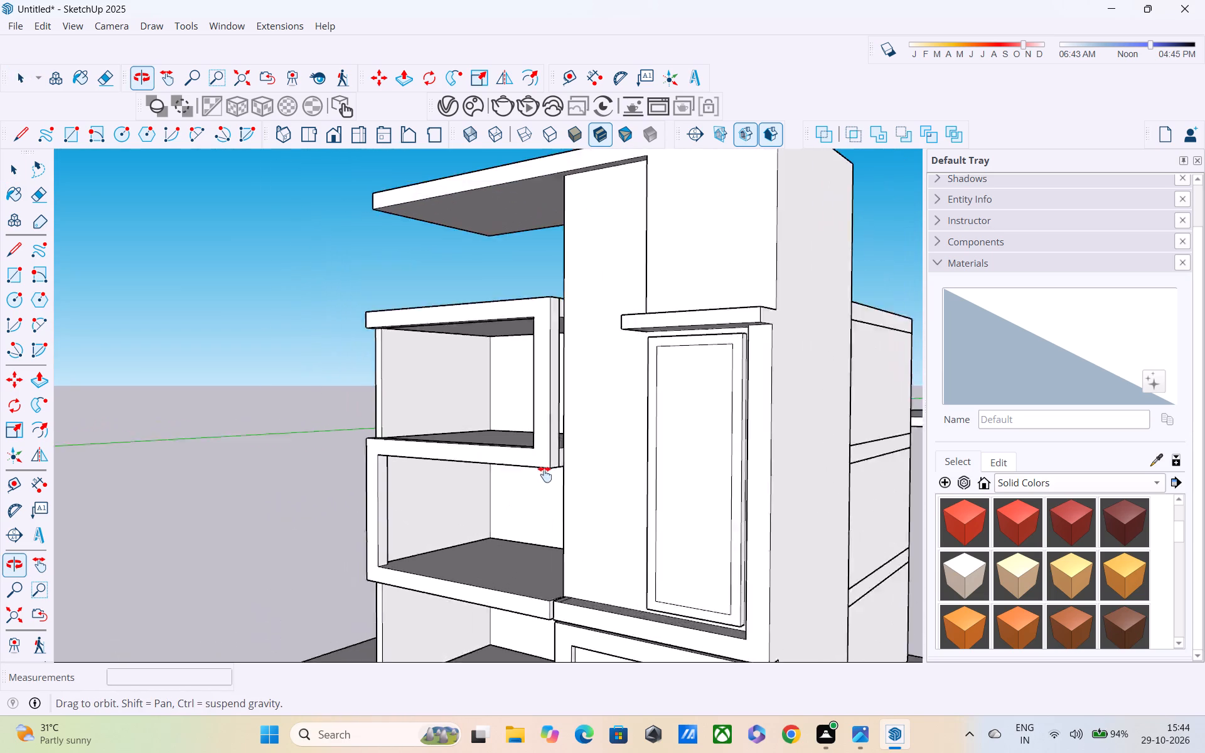
middle_drag(545, 474, 552, 496)
scroll(552, 495, up, 1)
shift+middle_drag(591, 561, 504, 353)
scroll(505, 472, up, 7)
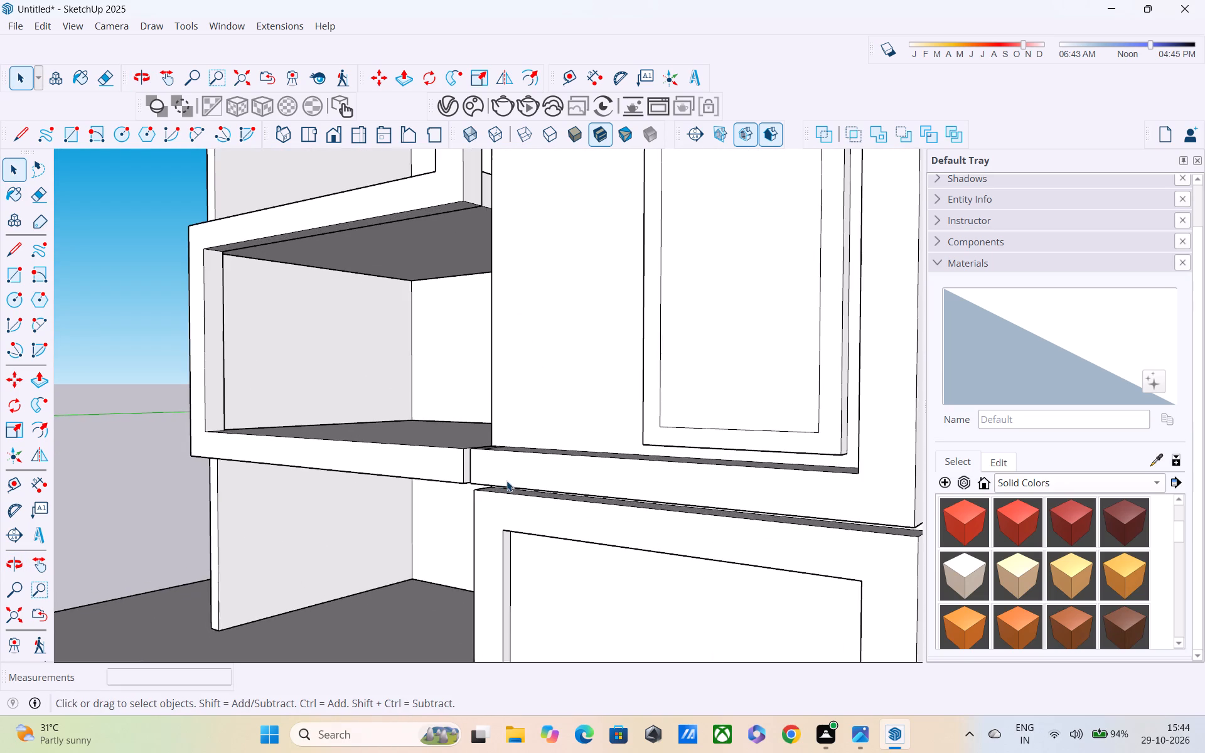
Examine the top-floor balcony frame, its meeting with the main roof edge and the overhanging upper slab from above.
middle_drag(523, 503, 822, 698)
scroll(714, 422, down, 2)
scroll(704, 446, up, 1)
shift+middle_drag(705, 457, 888, 654)
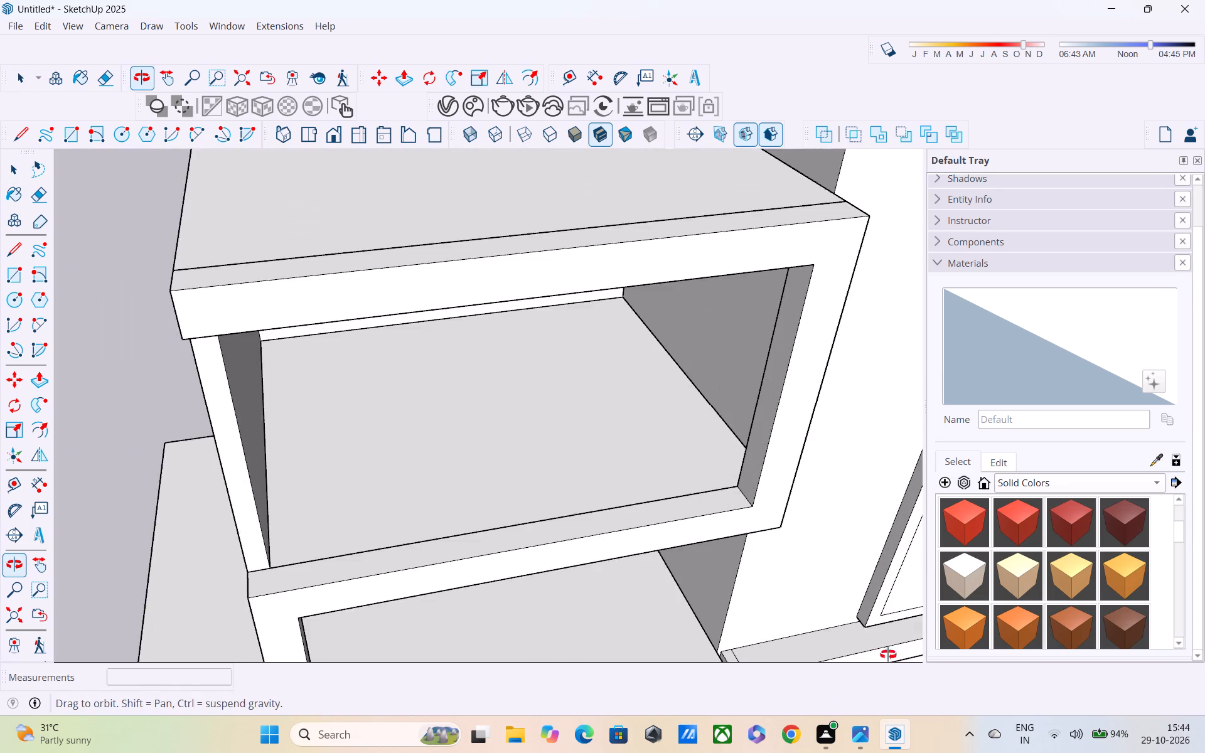
shift+middle_drag(888, 654, 872, 640)
scroll(754, 467, down, 3)
shift+middle_drag(759, 473, 851, 595)
scroll(851, 595, up, 1)
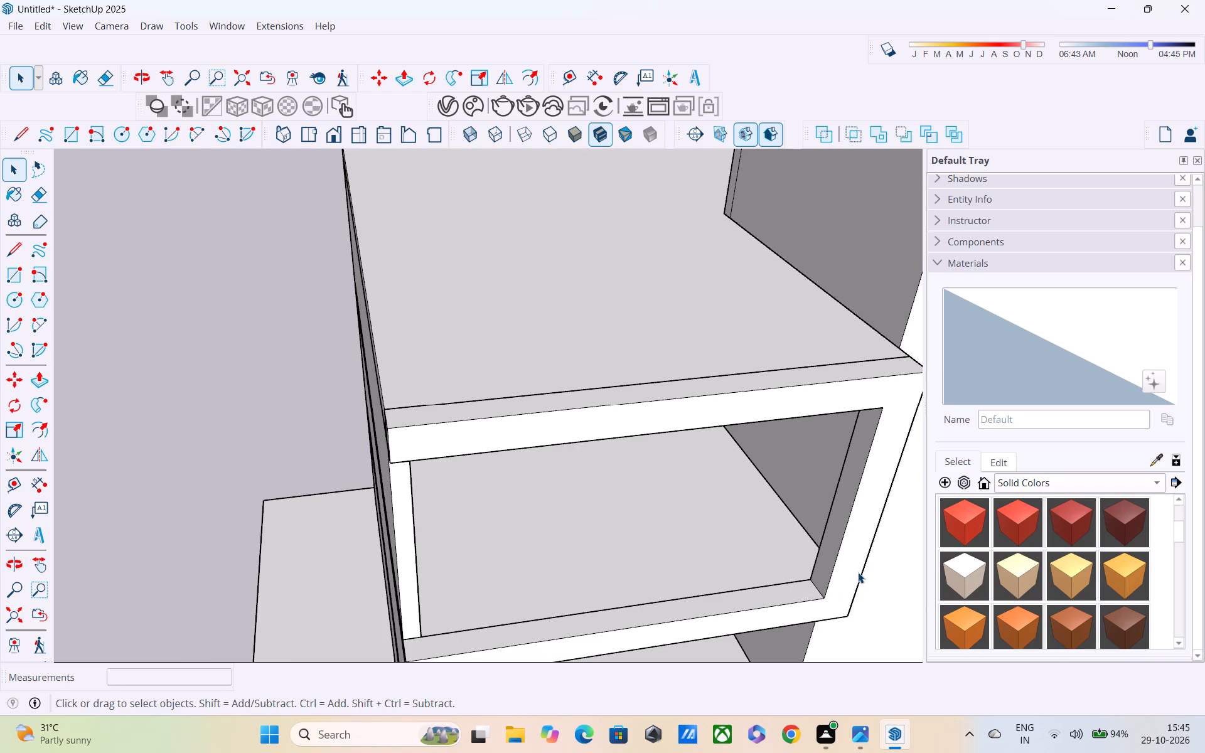
scroll(858, 572, down, 1)
scroll(810, 525, down, 2)
shift+middle_drag(810, 525, 744, 450)
middle_drag(792, 513, 945, 621)
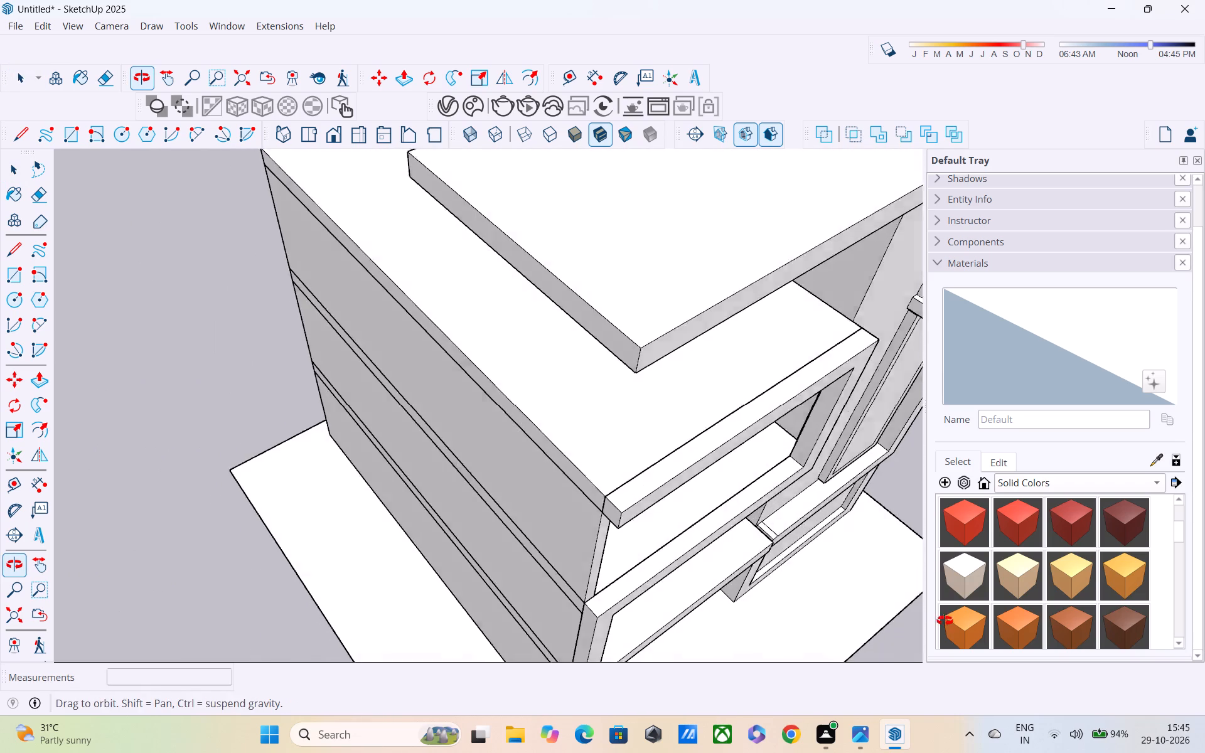
middle_drag(945, 621, 946, 622)
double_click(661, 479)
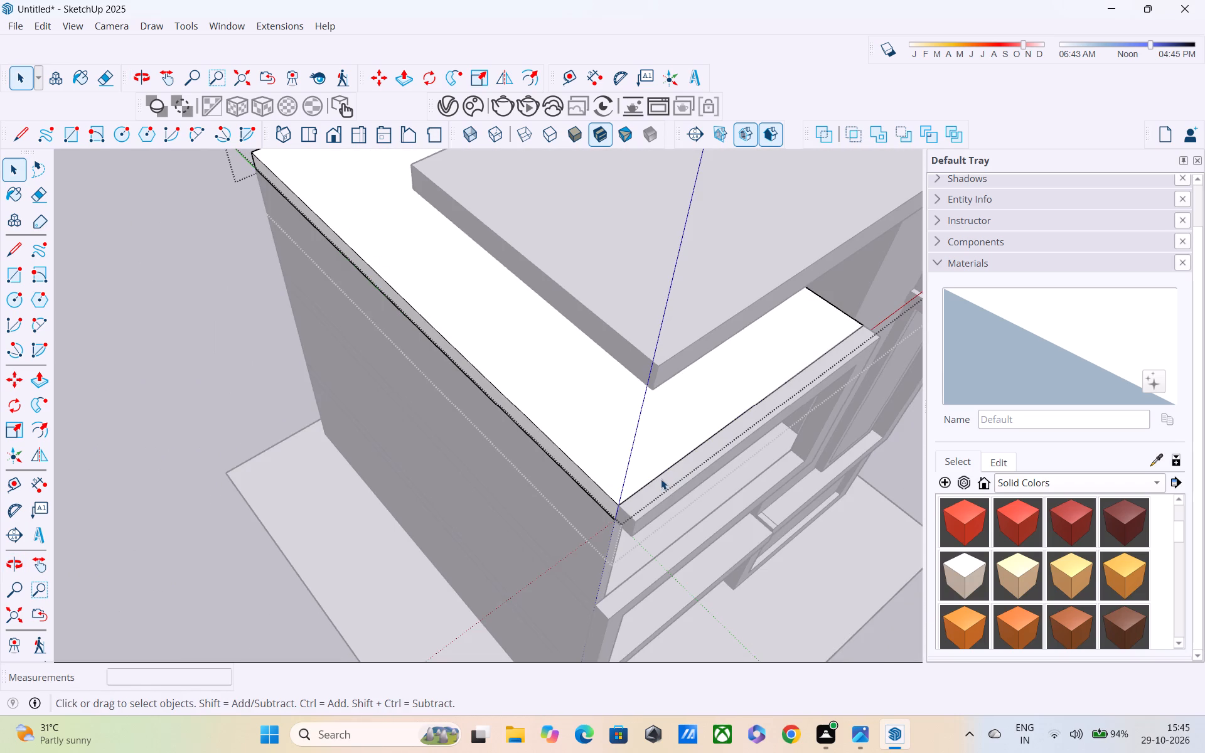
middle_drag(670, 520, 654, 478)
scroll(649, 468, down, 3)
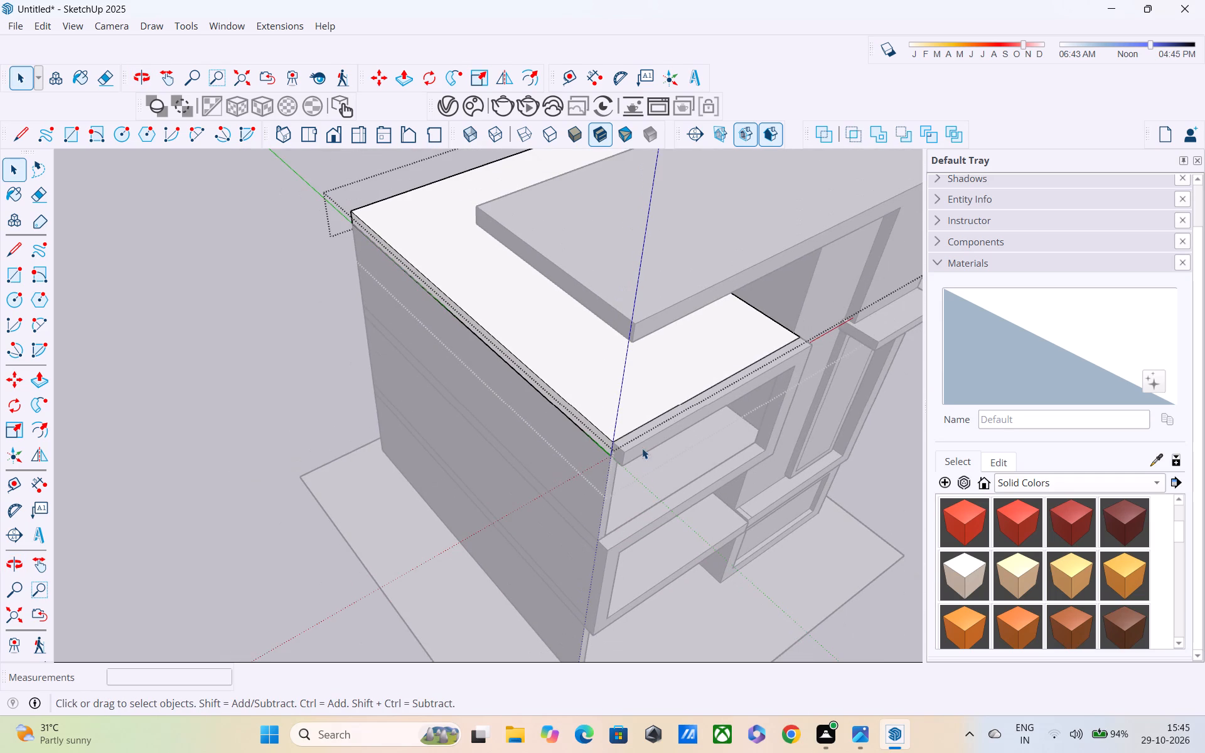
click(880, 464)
Examine the top beam of the top-floor balcony frame and the main roof's front edge from several angles.
middle_drag(865, 474, 808, 493)
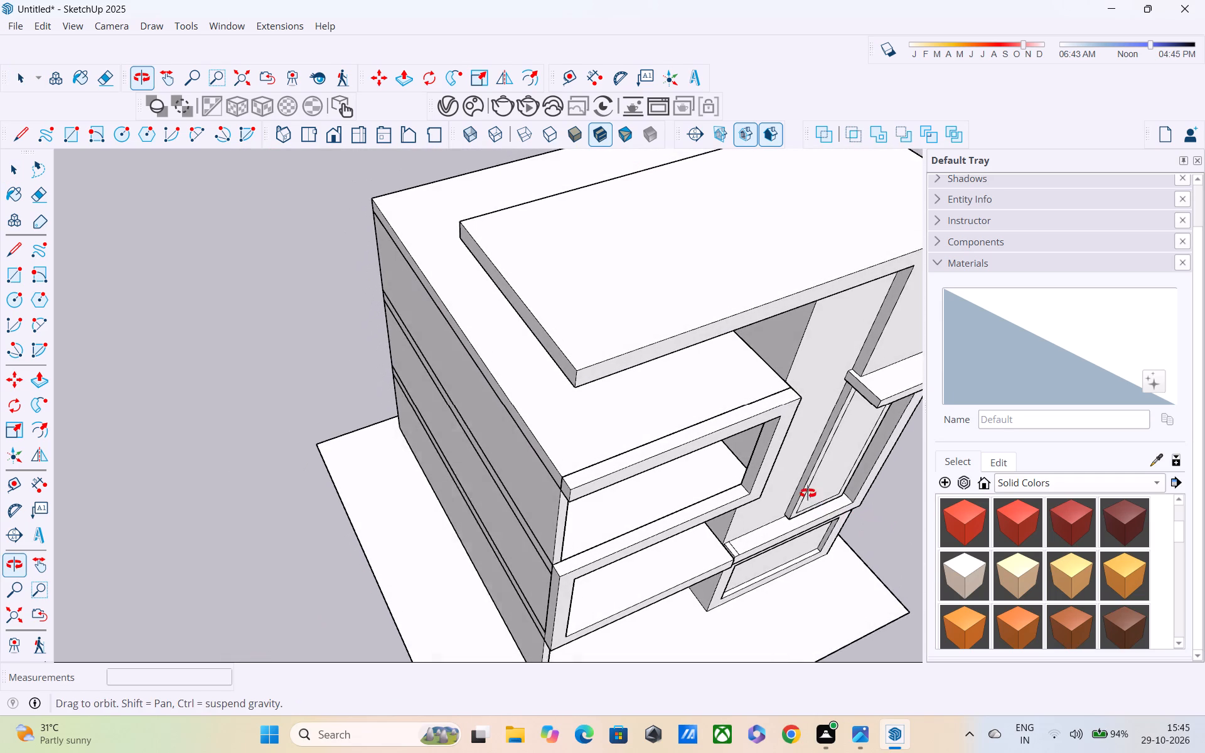
middle_drag(808, 493, 804, 493)
scroll(987, 670, down, 1)
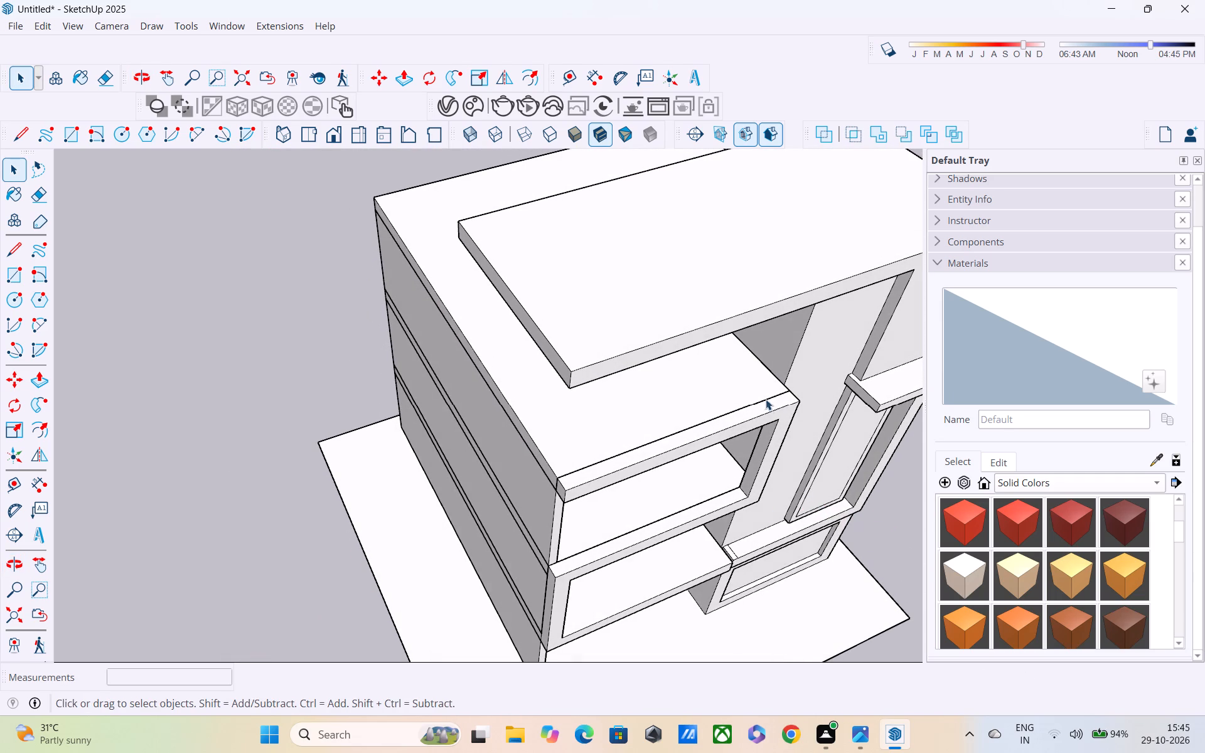
middle_drag(766, 399, 761, 327)
scroll(750, 373, up, 2)
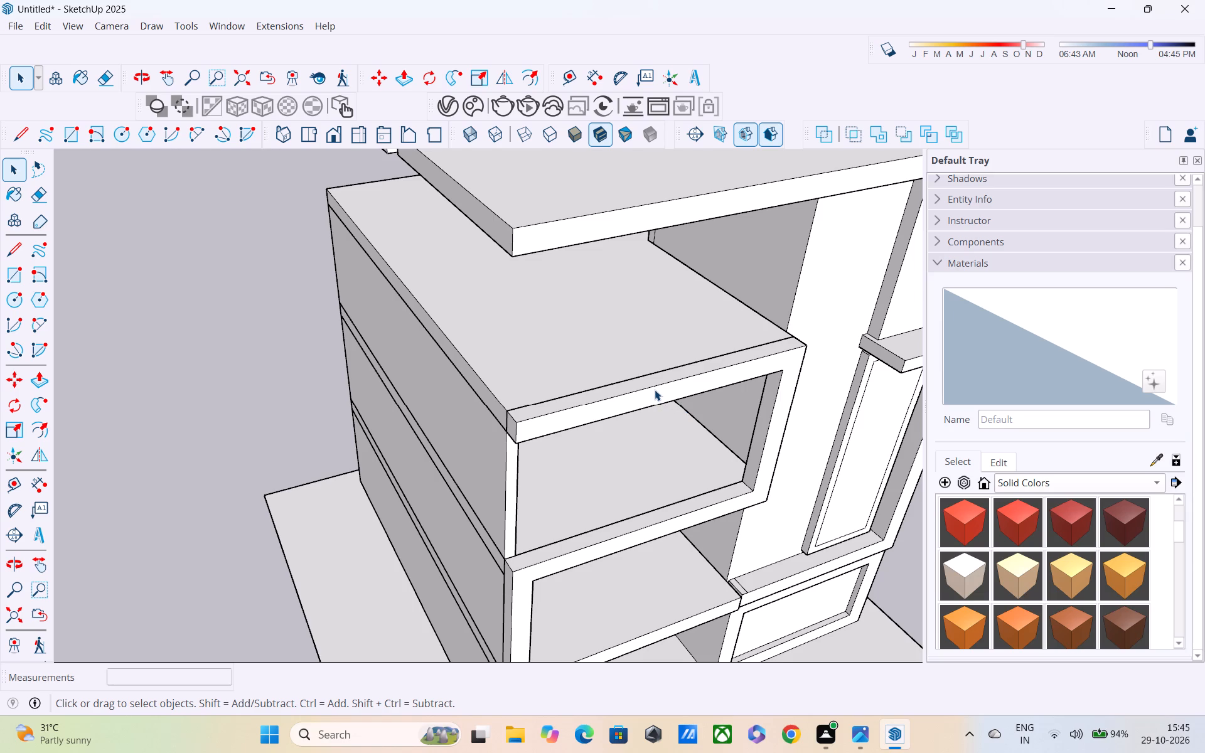
middle_drag(655, 390, 720, 320)
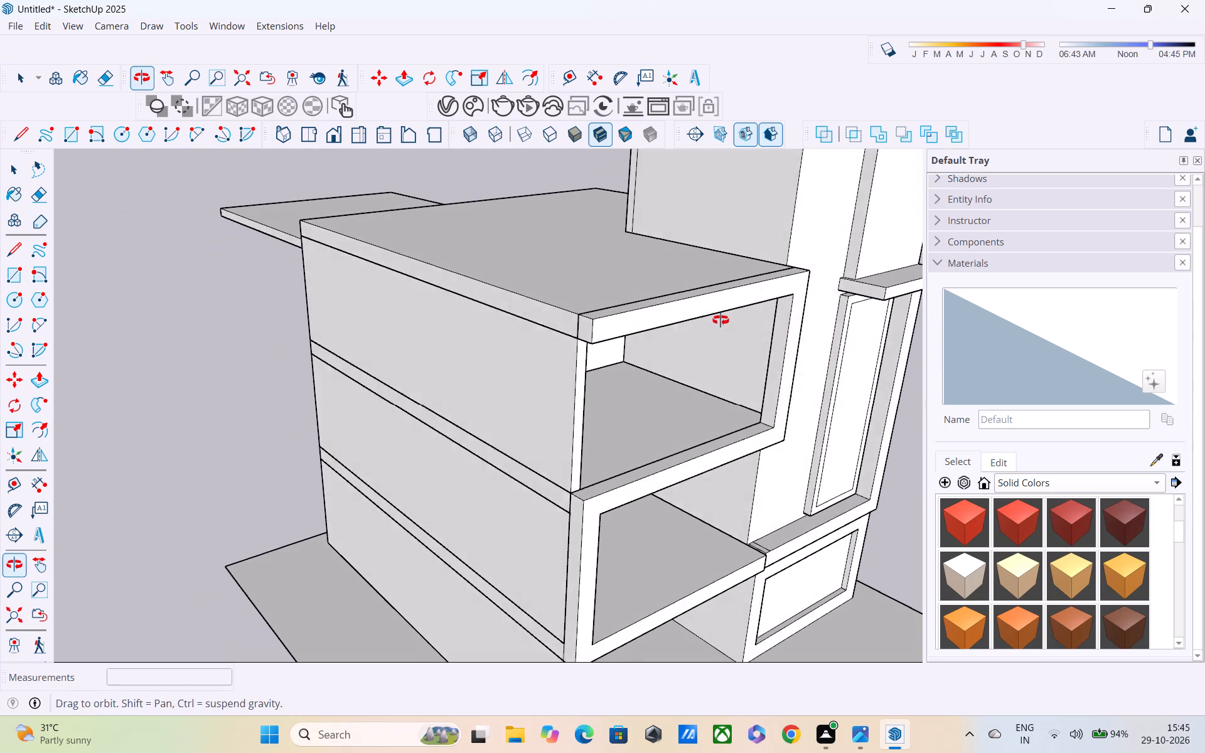
middle_drag(720, 320, 732, 432)
scroll(732, 432, up, 1)
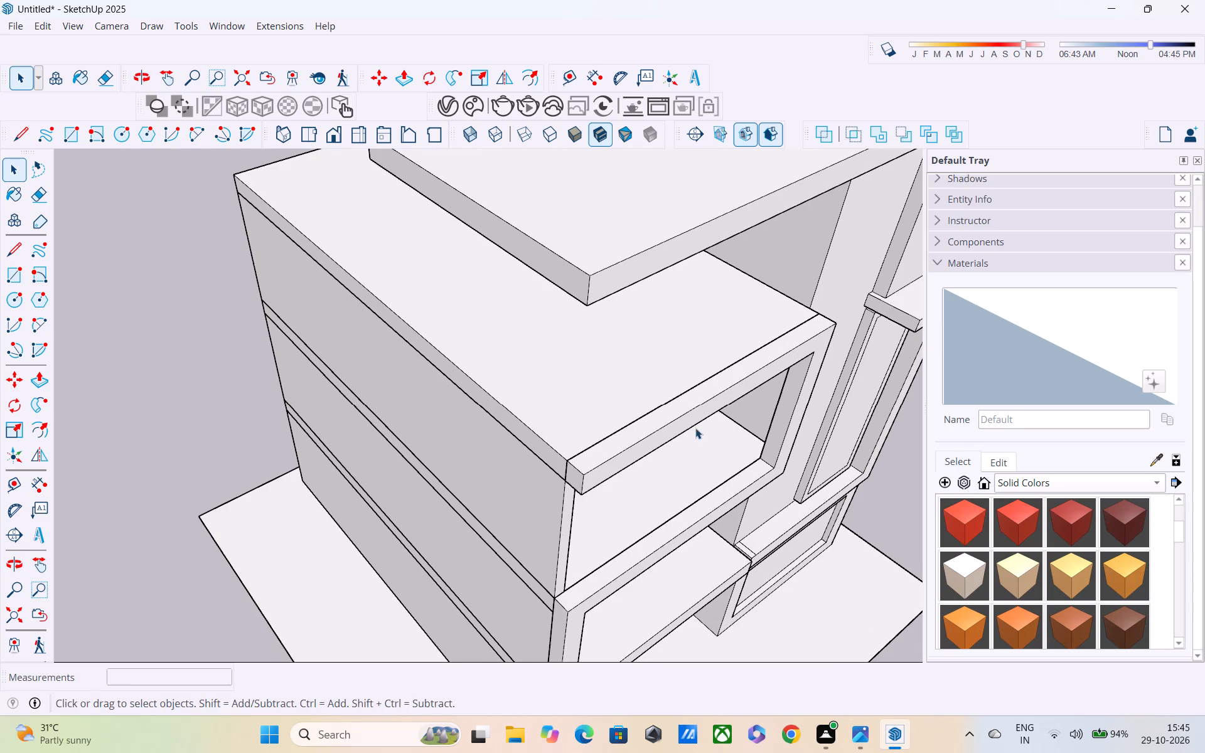
middle_drag(693, 426, 845, 444)
Inside the balcony frame group, draw a 20' by about 7 1/16" rectangle along the inner edge of the top beam's upper face.
double_click(786, 333)
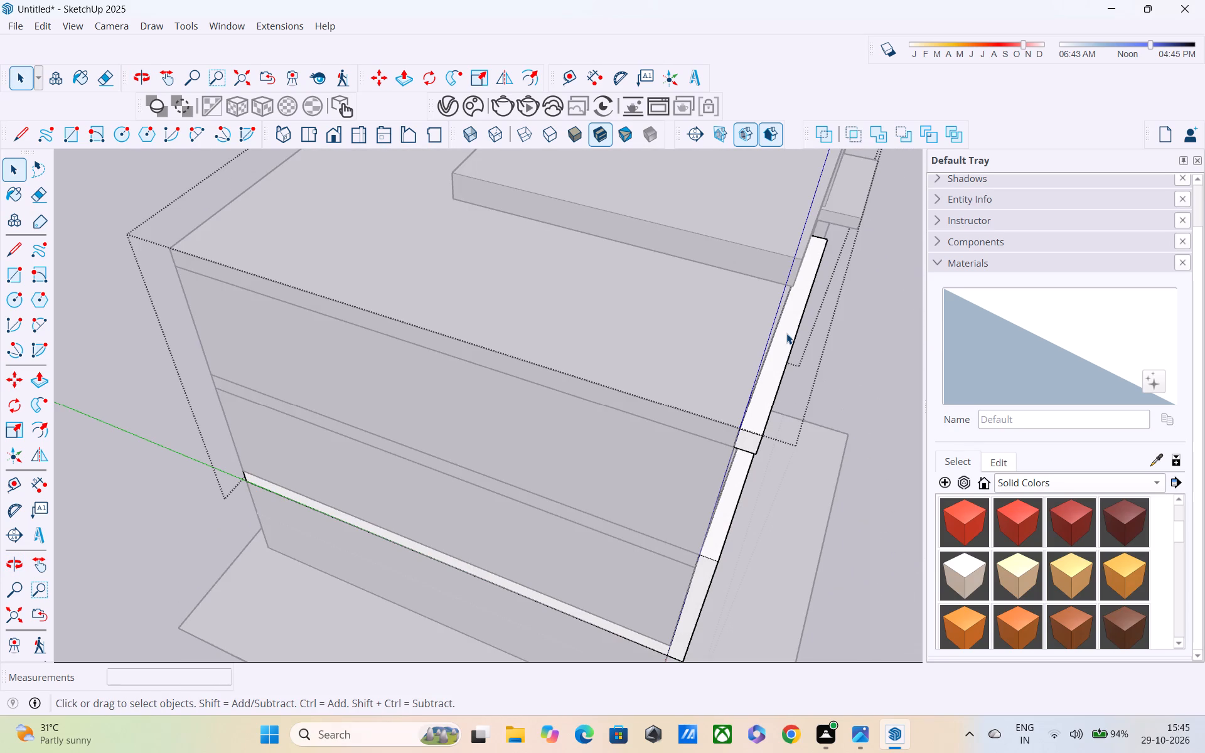
key(r)
scroll(820, 247, up, 2)
middle_drag(801, 279, 795, 265)
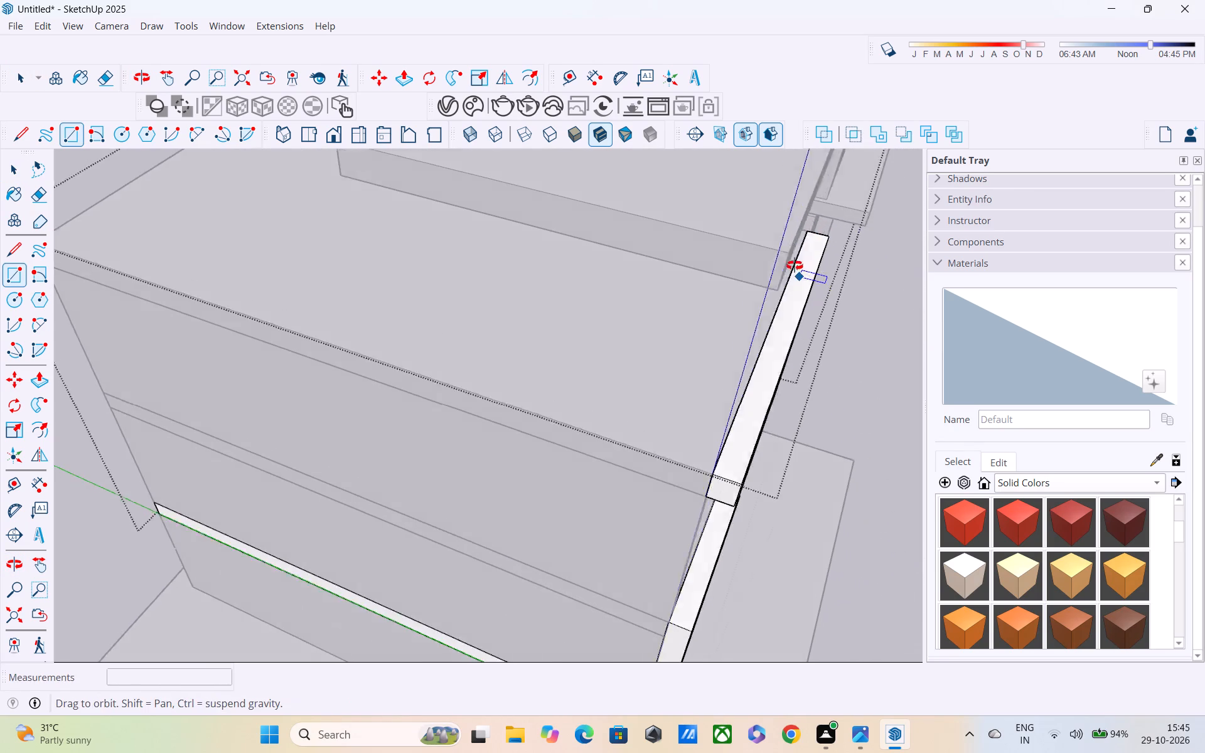
middle_drag(795, 265, 792, 218)
scroll(793, 213, up, 1)
scroll(793, 209, down, 1)
scroll(793, 203, up, 3)
scroll(859, 292, up, 2)
middle_drag(827, 232, 921, 277)
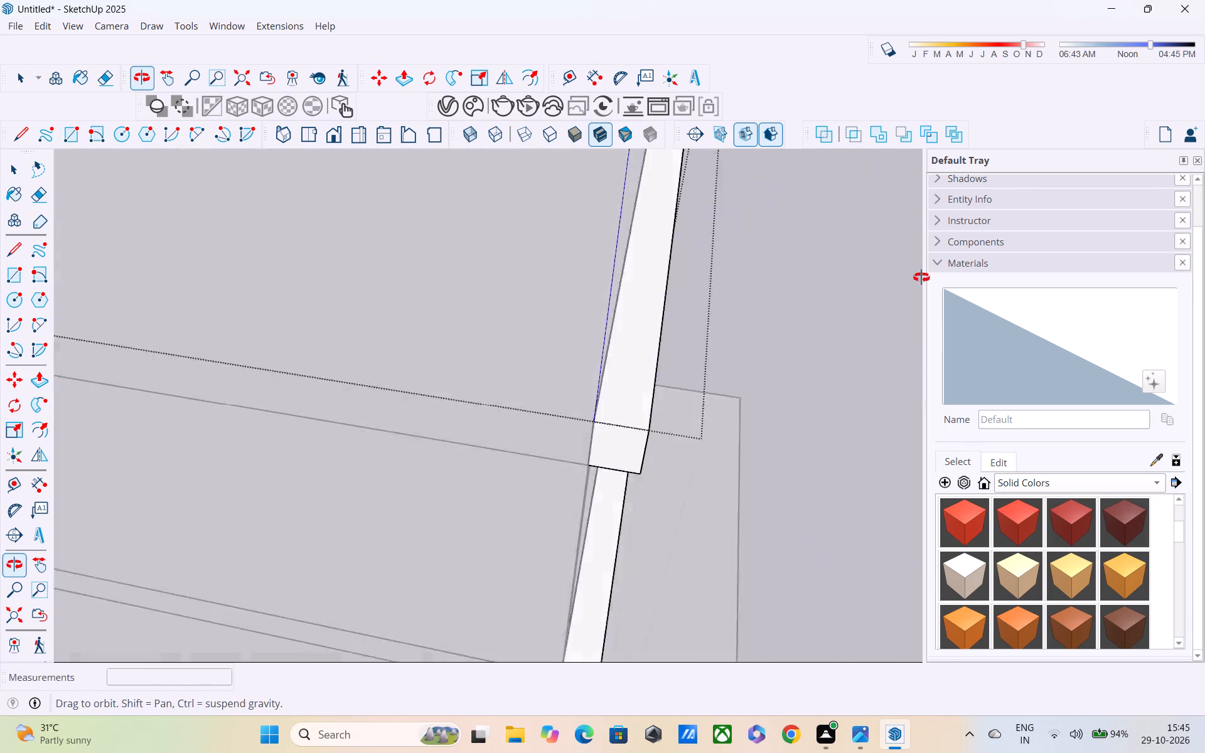
middle_drag(921, 277, 945, 237)
shift+middle_drag(795, 287, 820, 392)
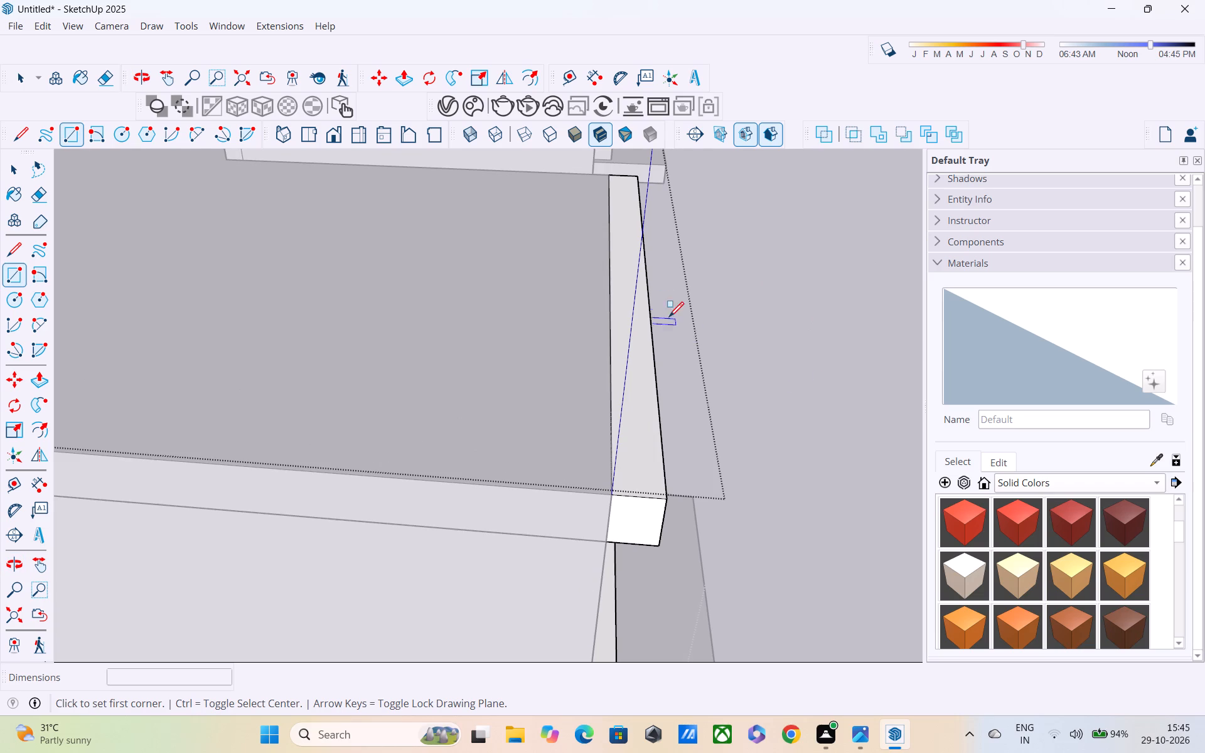
scroll(640, 254, up, 3)
shift+scroll(624, 262, down, 1)
shift+middle_drag(630, 262, 785, 399)
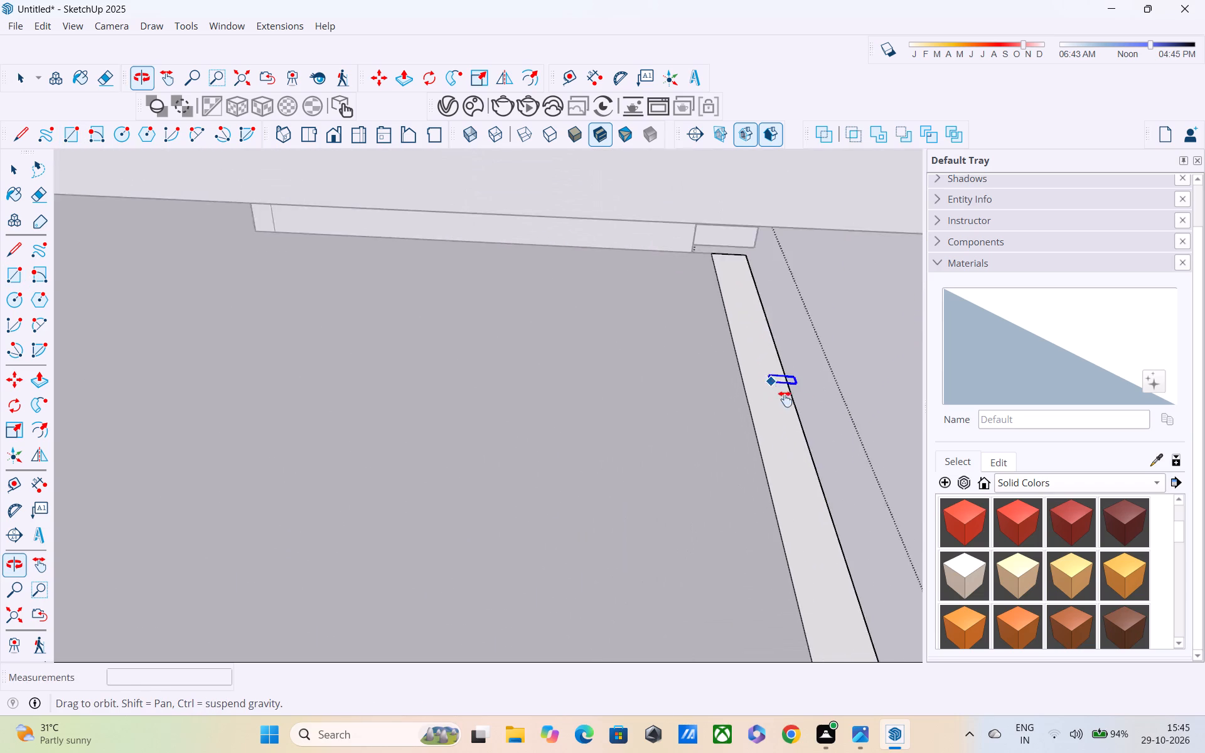
shift+middle_drag(785, 399, 799, 417)
middle_drag(786, 409, 741, 330)
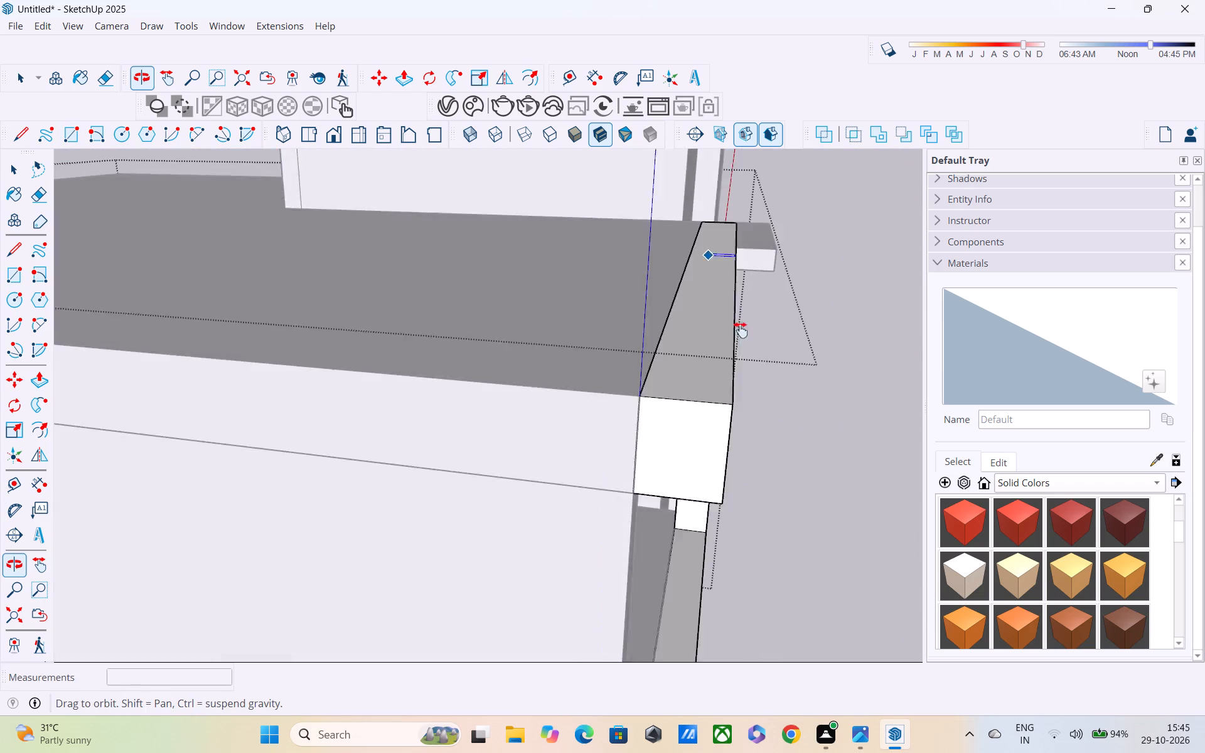
middle_drag(741, 330, 749, 344)
scroll(749, 344, up, 2)
scroll(731, 256, up, 3)
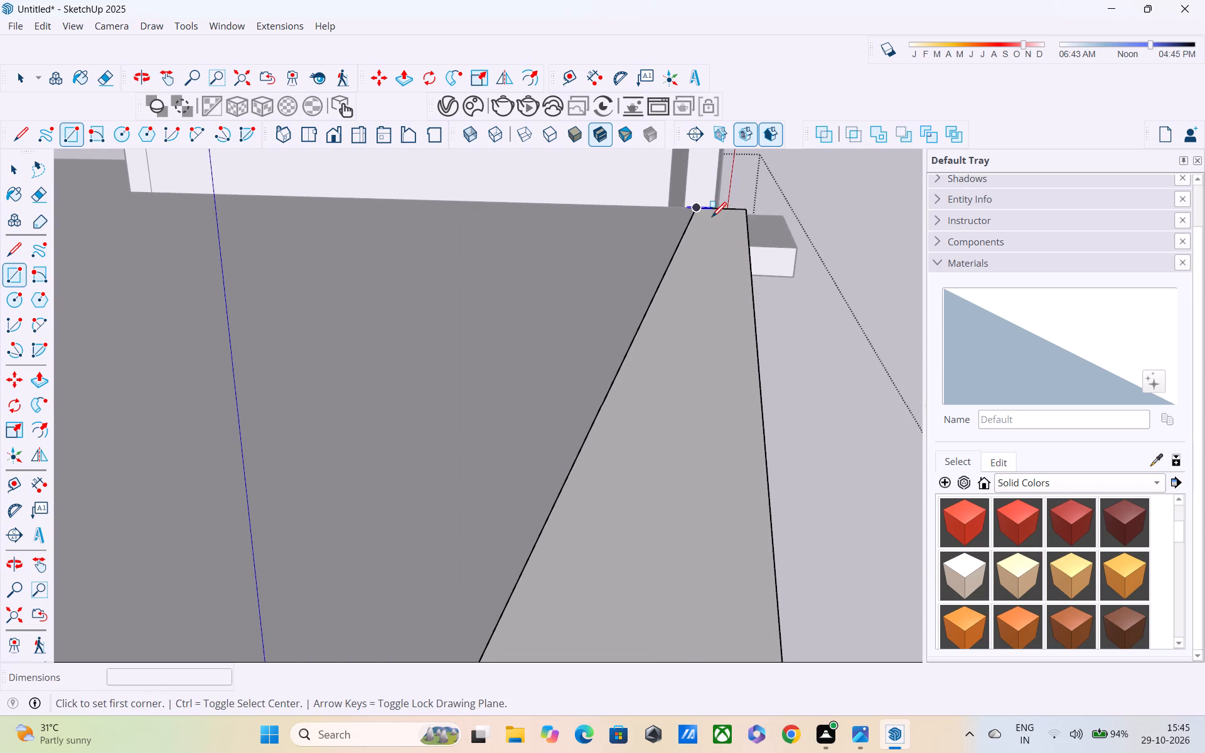
click(712, 215)
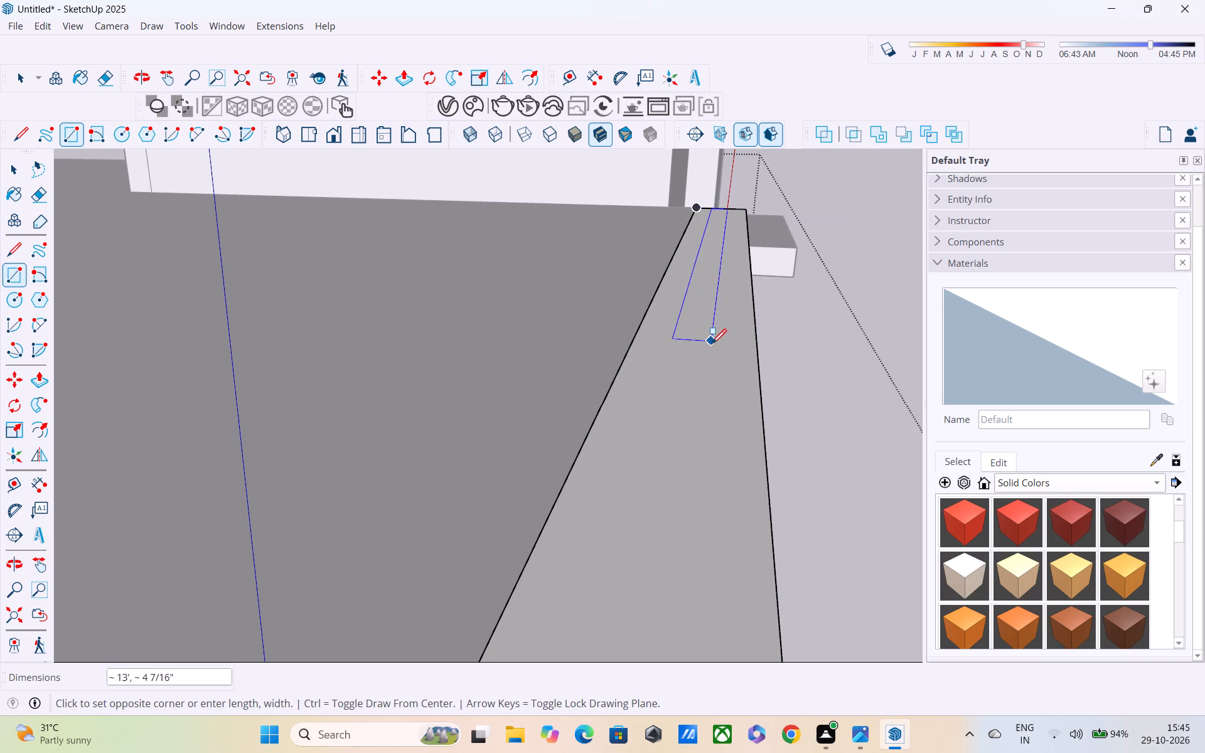
key(Escape)
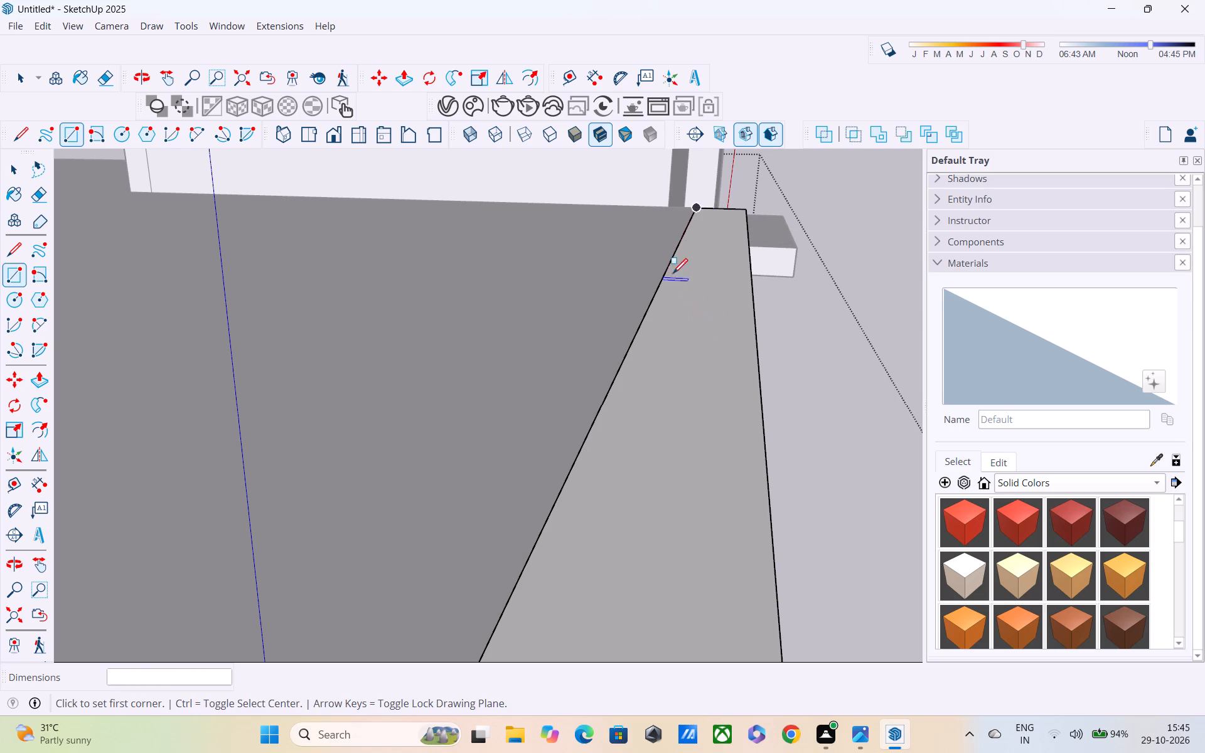
click(693, 214)
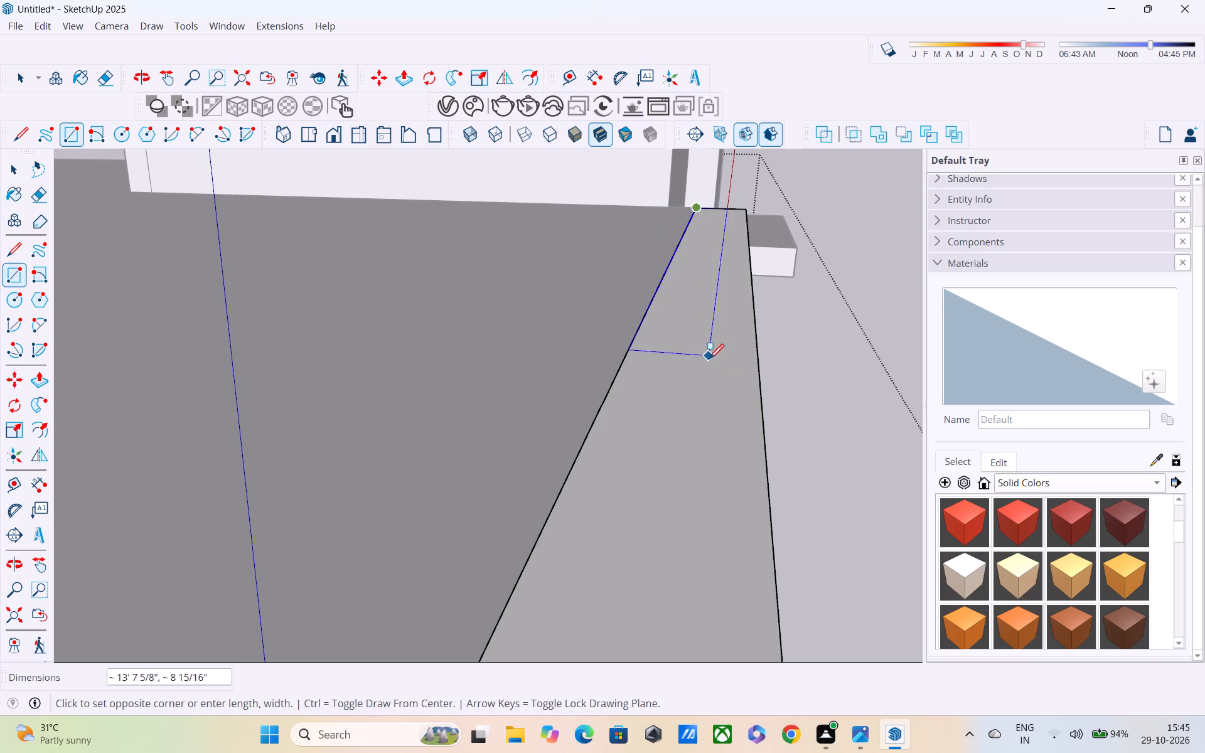
scroll(695, 394, down, 3)
middle_drag(695, 398, 691, 280)
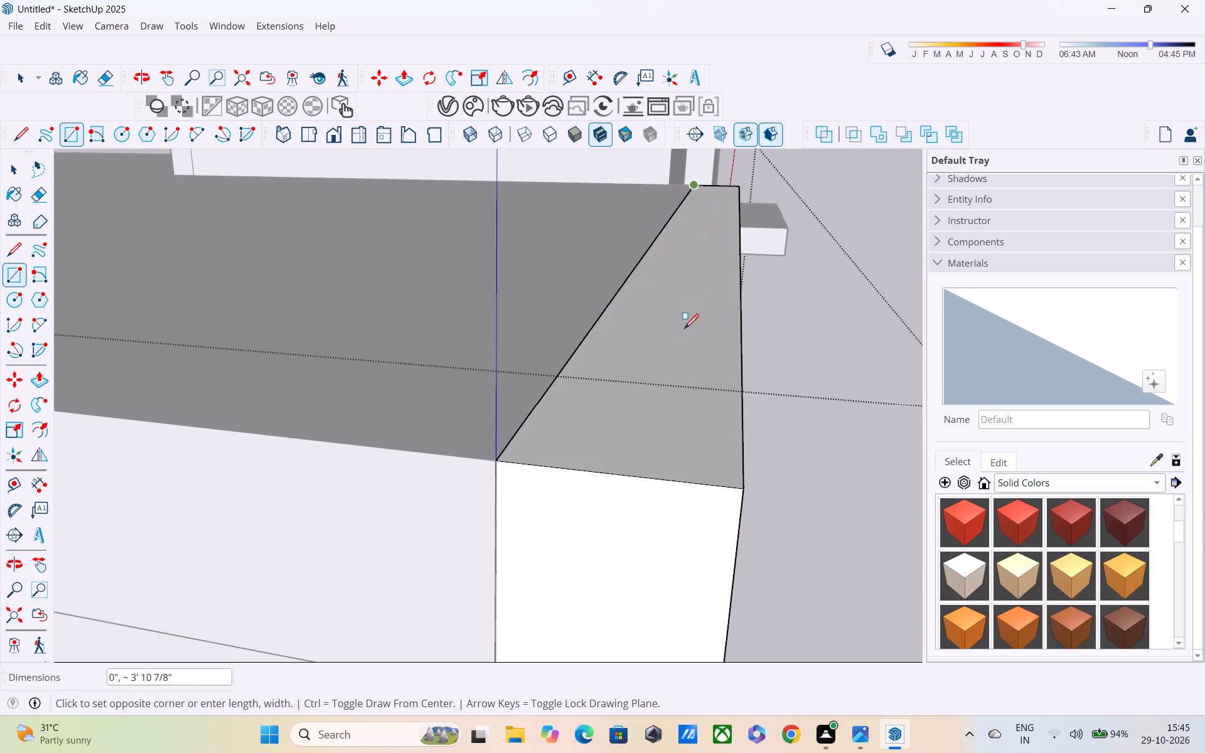
click(619, 475)
Push/Pull the inner strip of the beam's upper face up 3' to form a parapet along the roof's front edge.
scroll(631, 456, down, 3)
key(p)
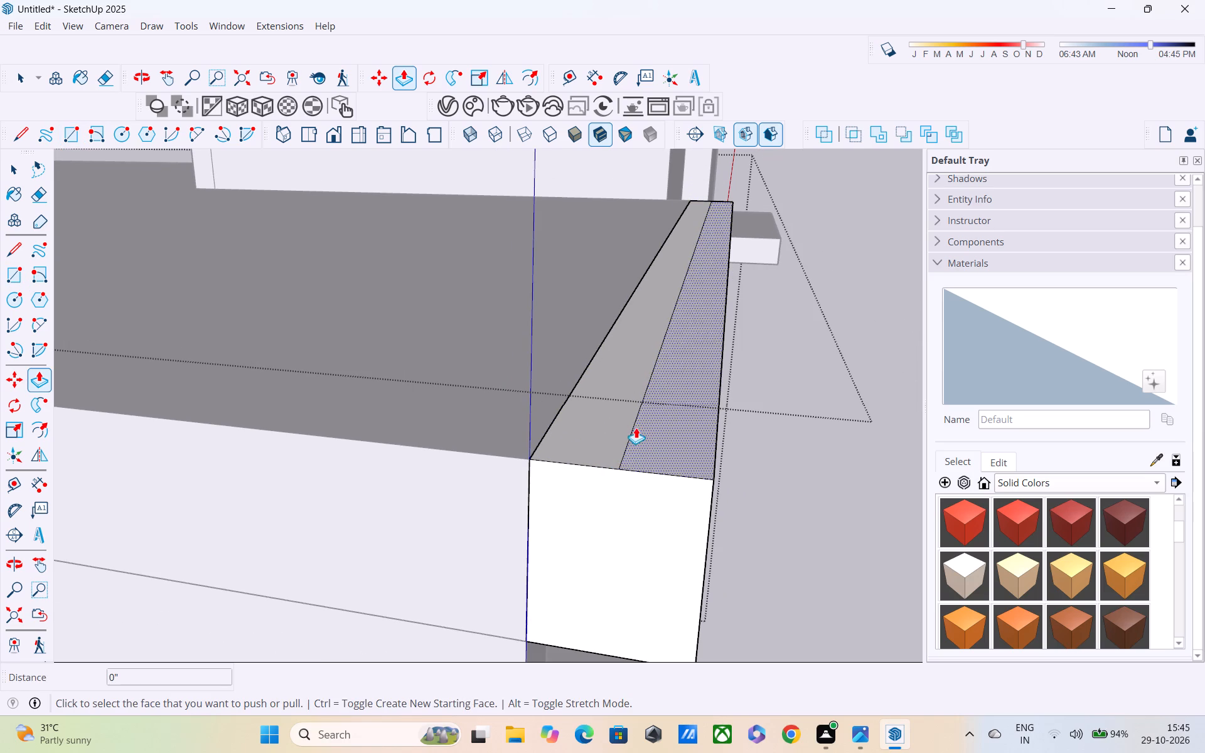
click(610, 430)
scroll(604, 358, down, 5)
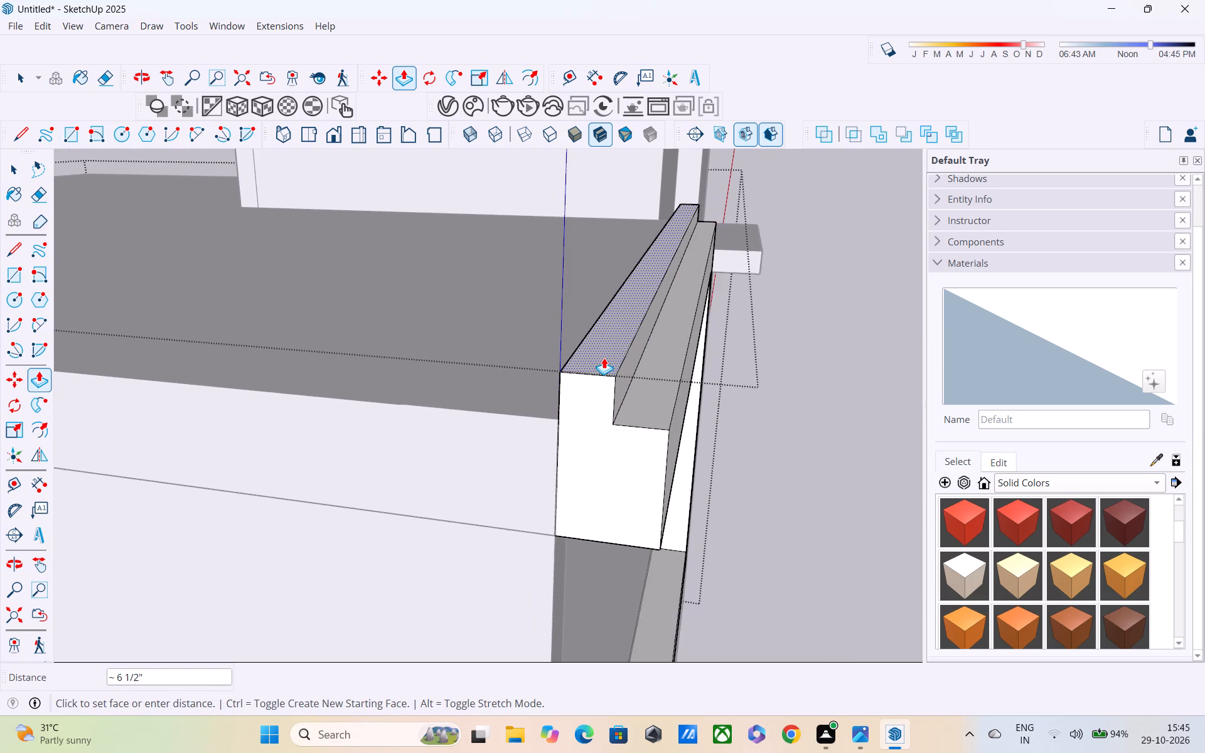
middle_drag(604, 358, 638, 529)
scroll(628, 415, down, 1)
shift+middle_drag(628, 419, 655, 380)
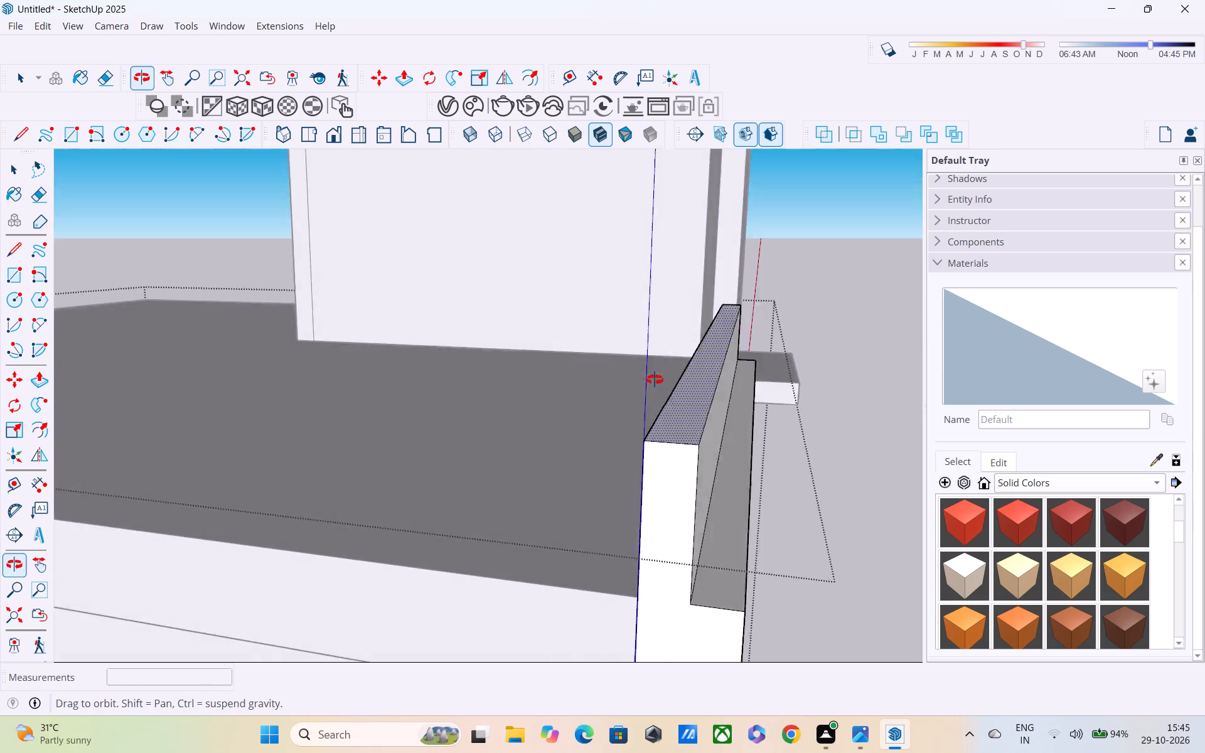
shift+middle_drag(655, 380, 644, 337)
middle_drag(650, 380, 702, 294)
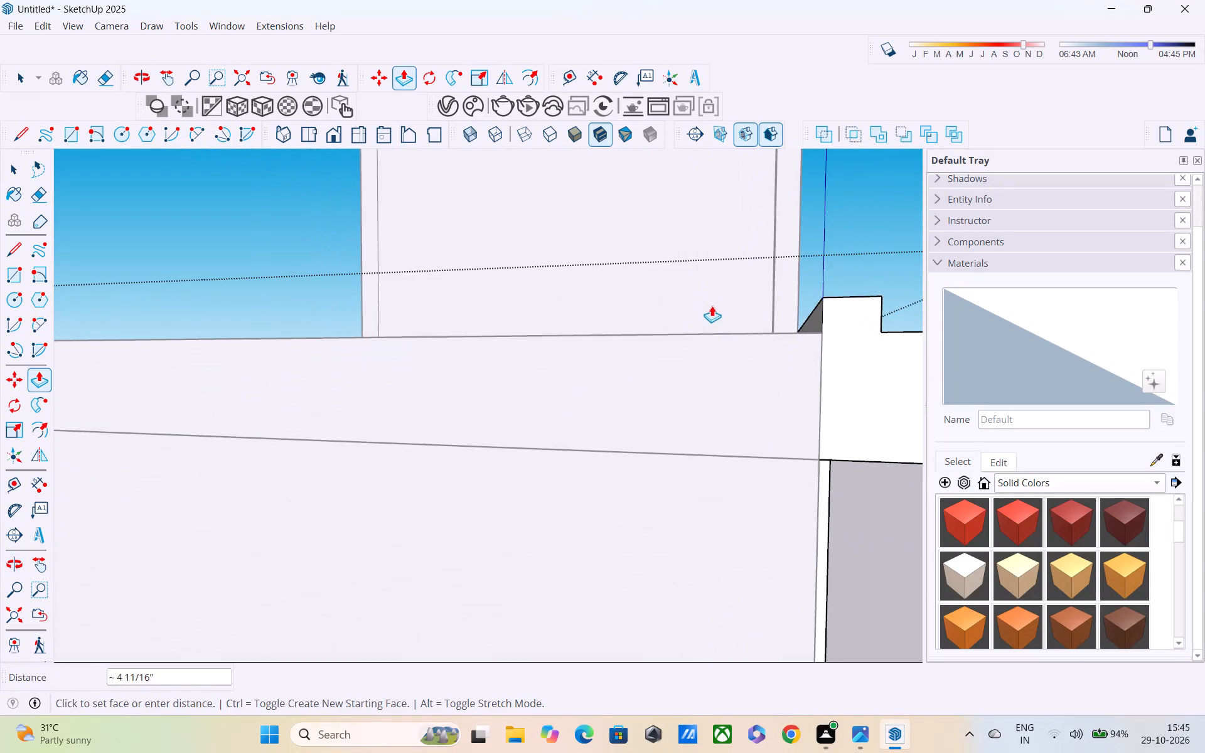
middle_drag(712, 307, 667, 334)
scroll(668, 316, down, 3)
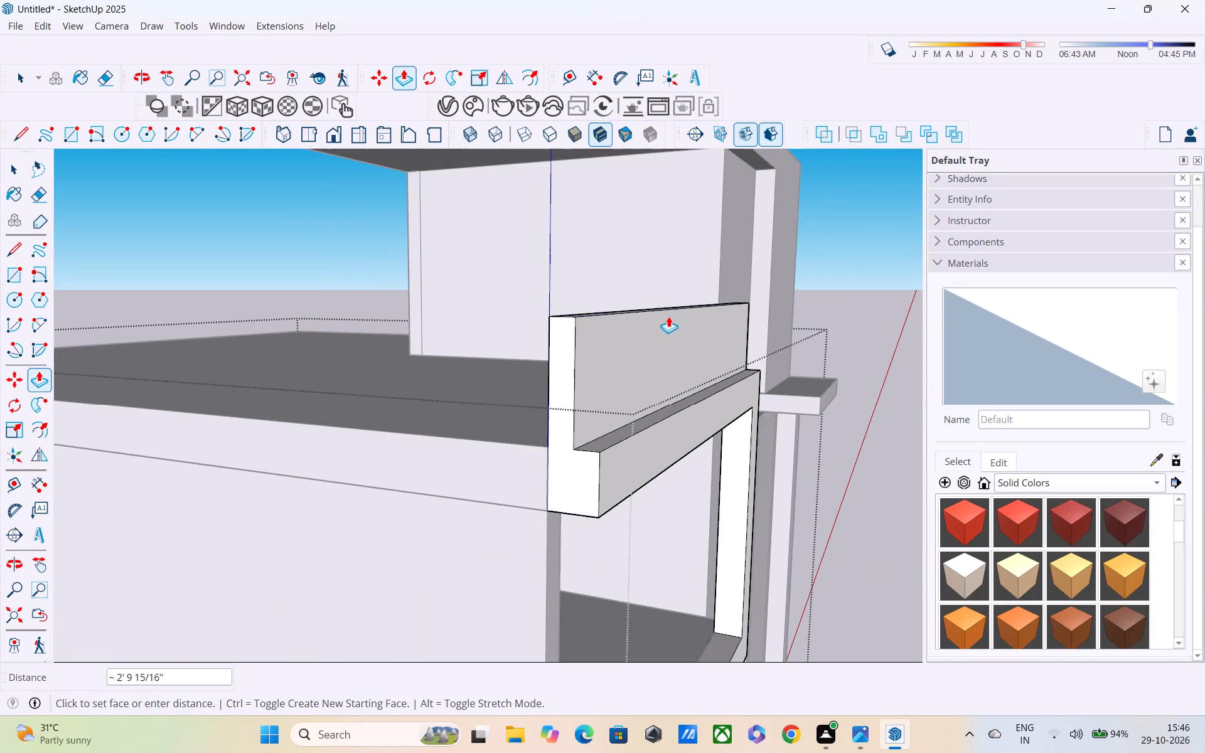
middle_drag(668, 317, 634, 340)
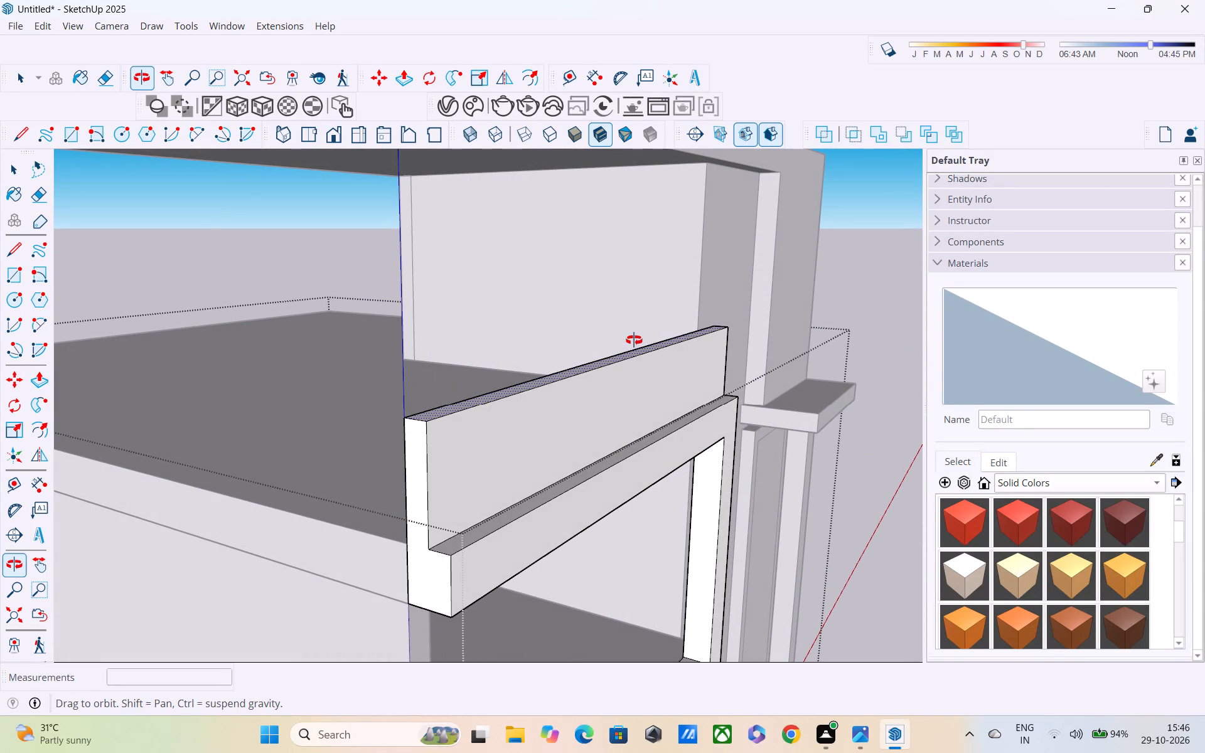
middle_drag(634, 340, 634, 339)
scroll(637, 334, down, 1)
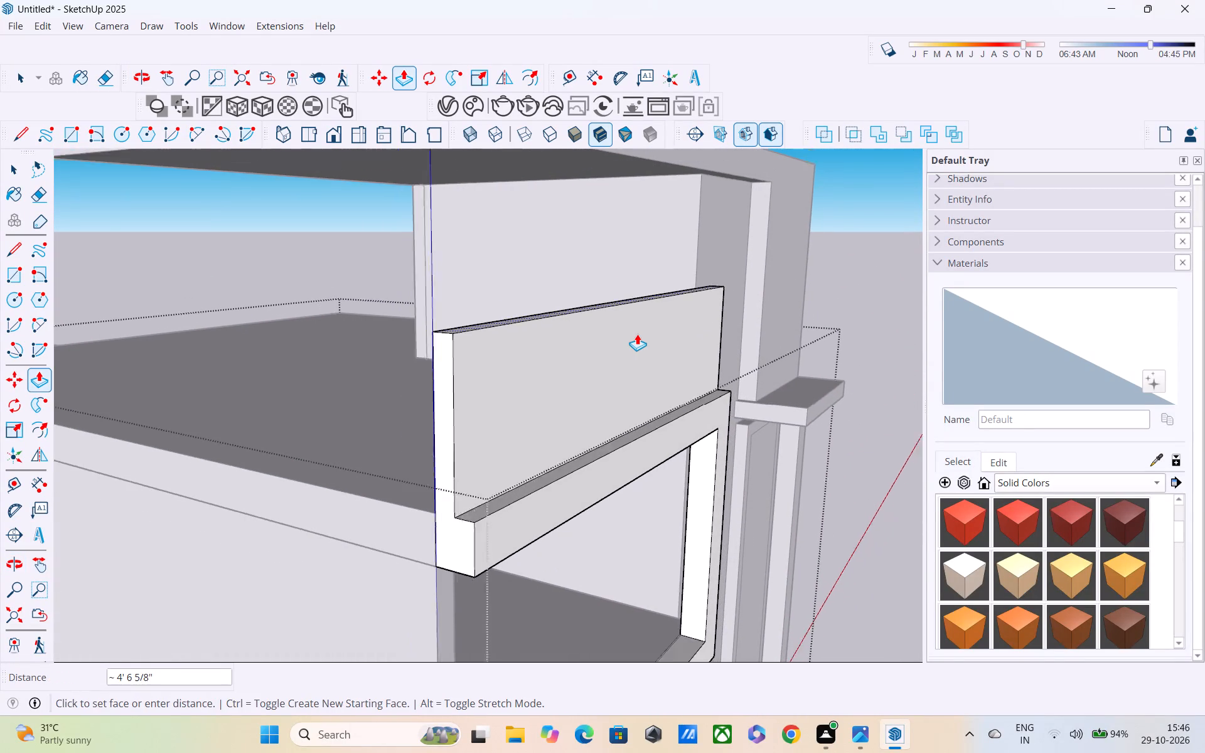
scroll(637, 334, down, 2)
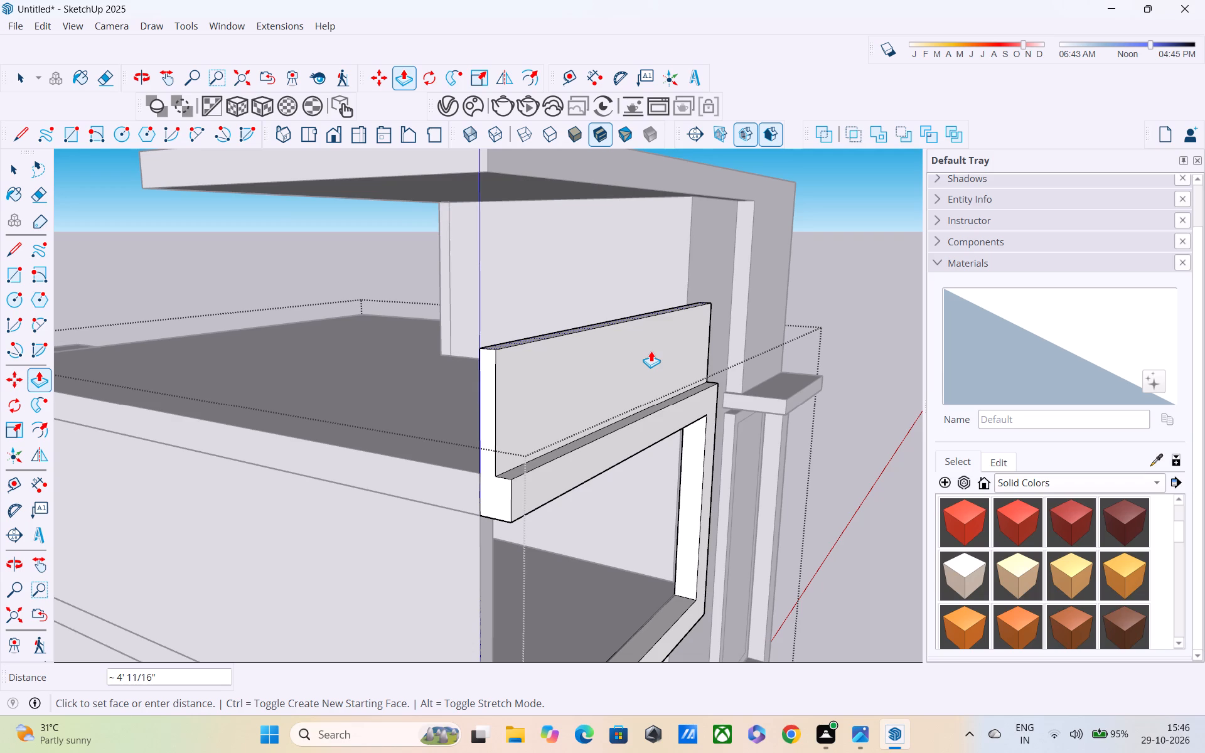
text(3')
key(Return)
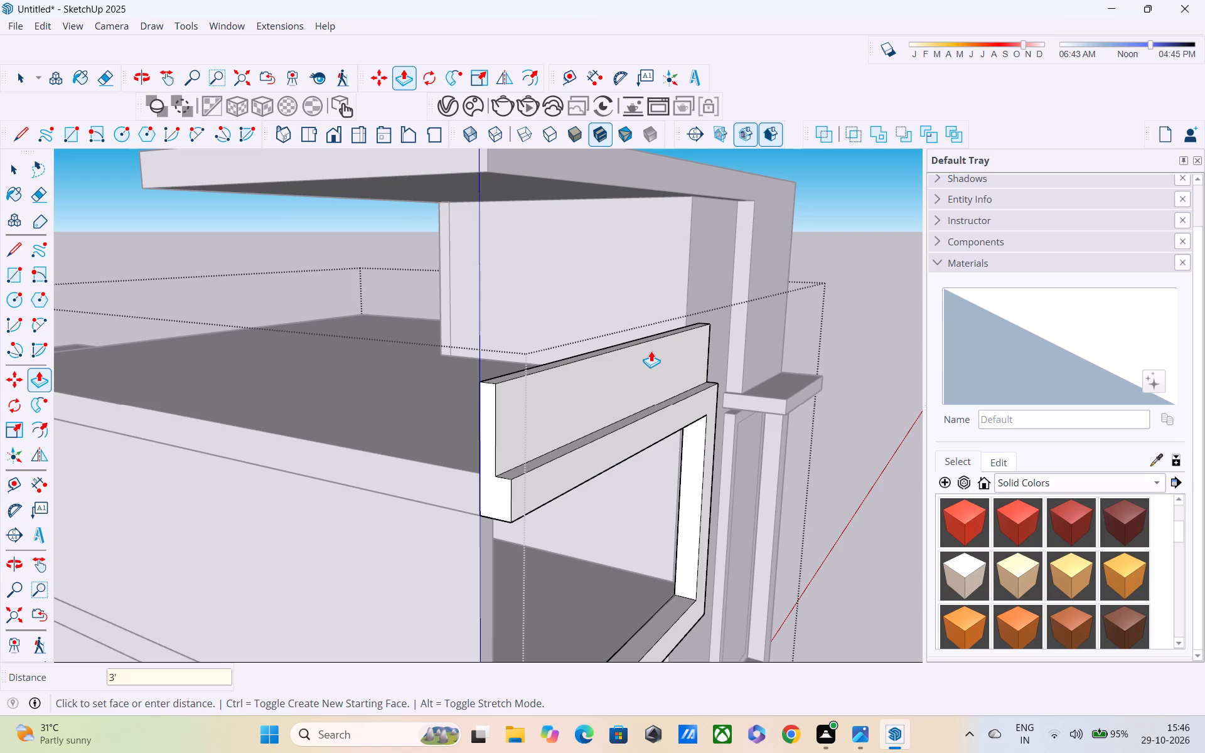
Draw a line about 7 1/16" long across the parapet's base at its tower end, separating its end face from the frame's side.
middle_drag(813, 380, 353, 378)
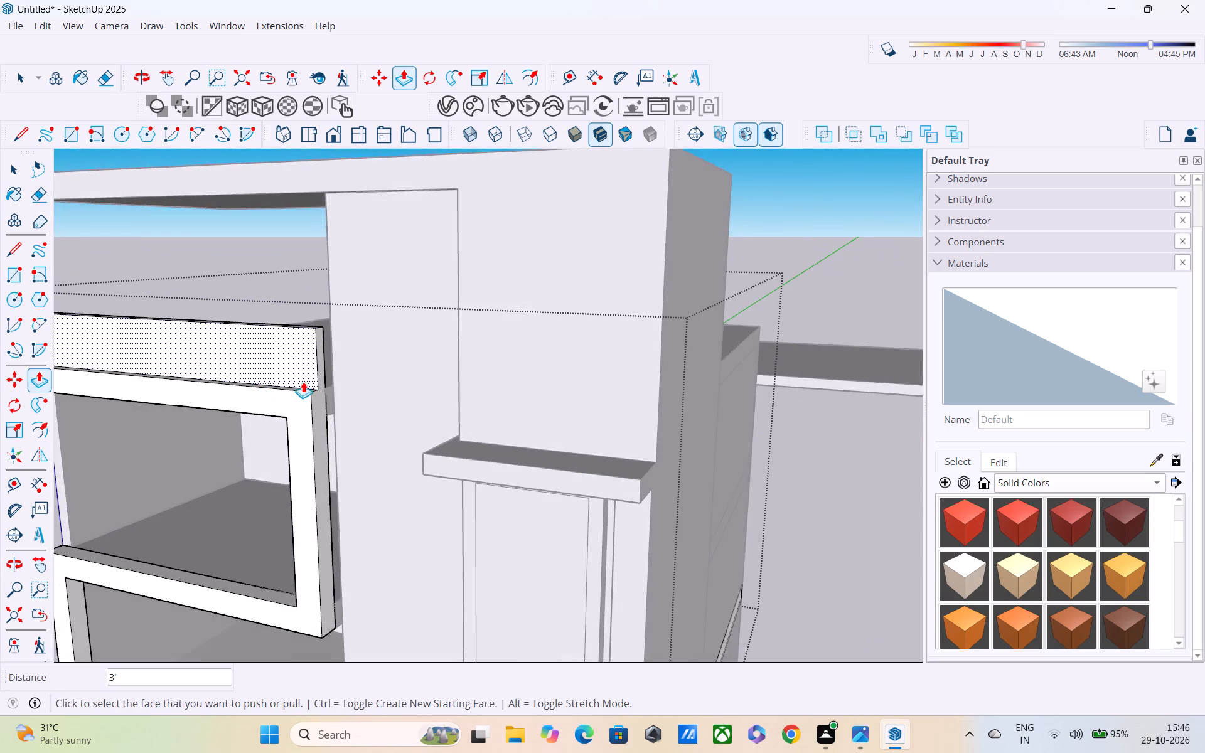
scroll(306, 378, up, 3)
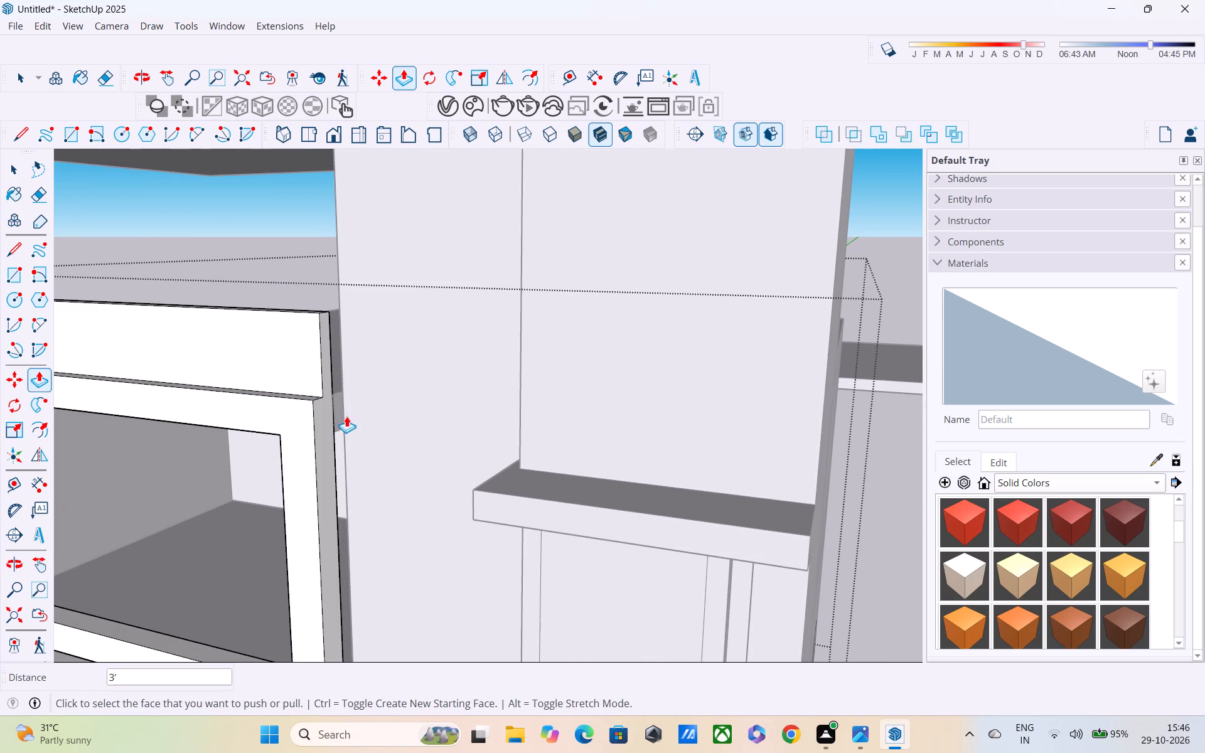
key(space)
key(l)
scroll(343, 430, up, 3)
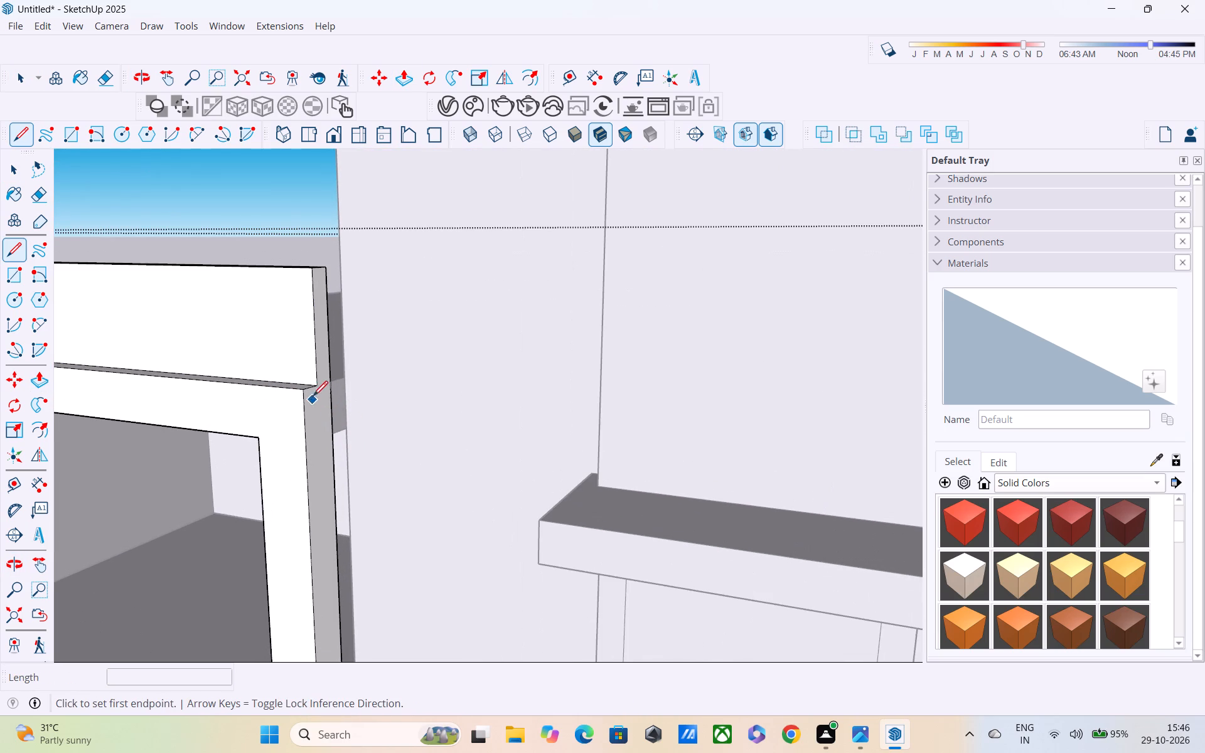
click(313, 387)
click(329, 378)
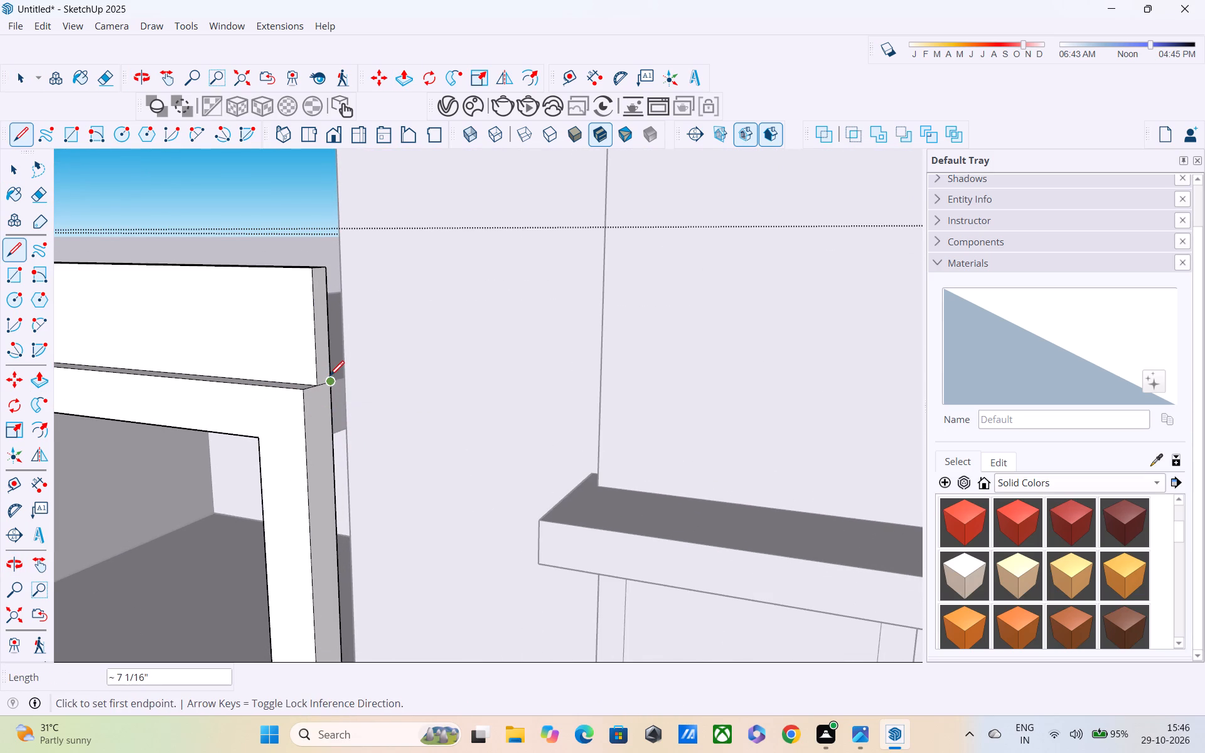
Push/Pull the parapet's tower-side end face out about 7' 3 1/4" to the edge of the tower's front recess.
key(p)
click(326, 366)
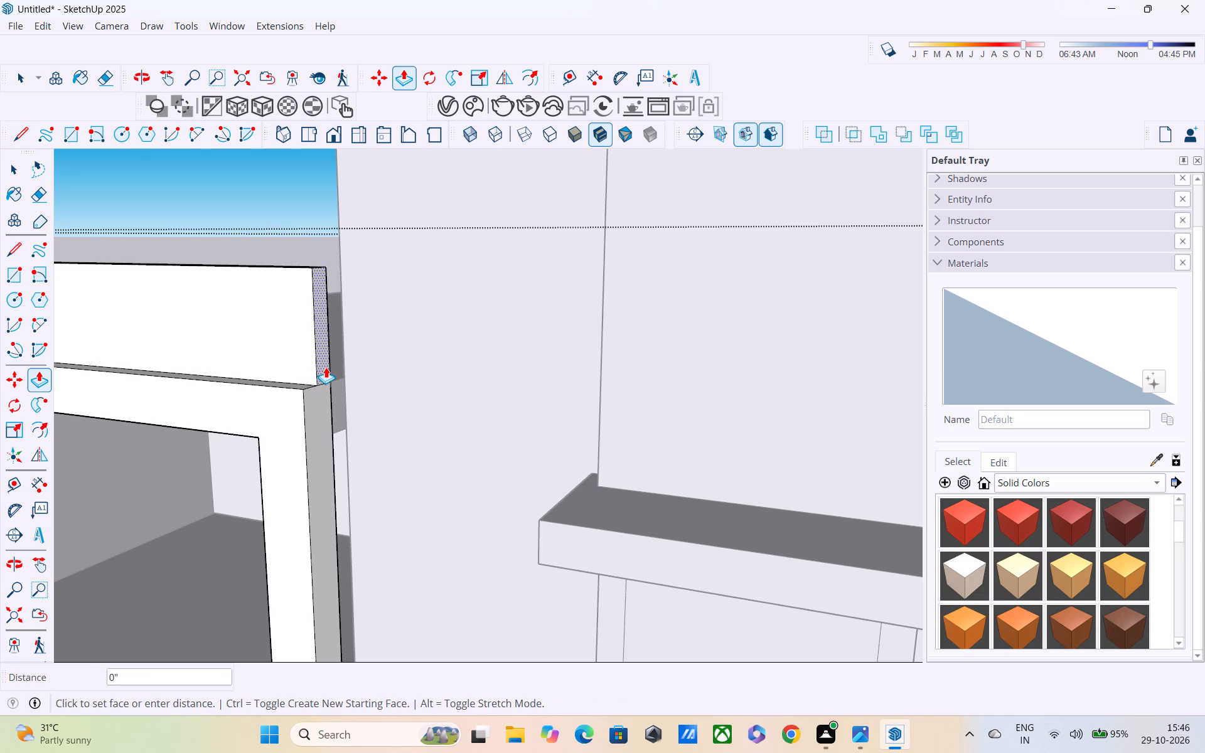
scroll(397, 408, down, 4)
middle_drag(404, 412, 639, 319)
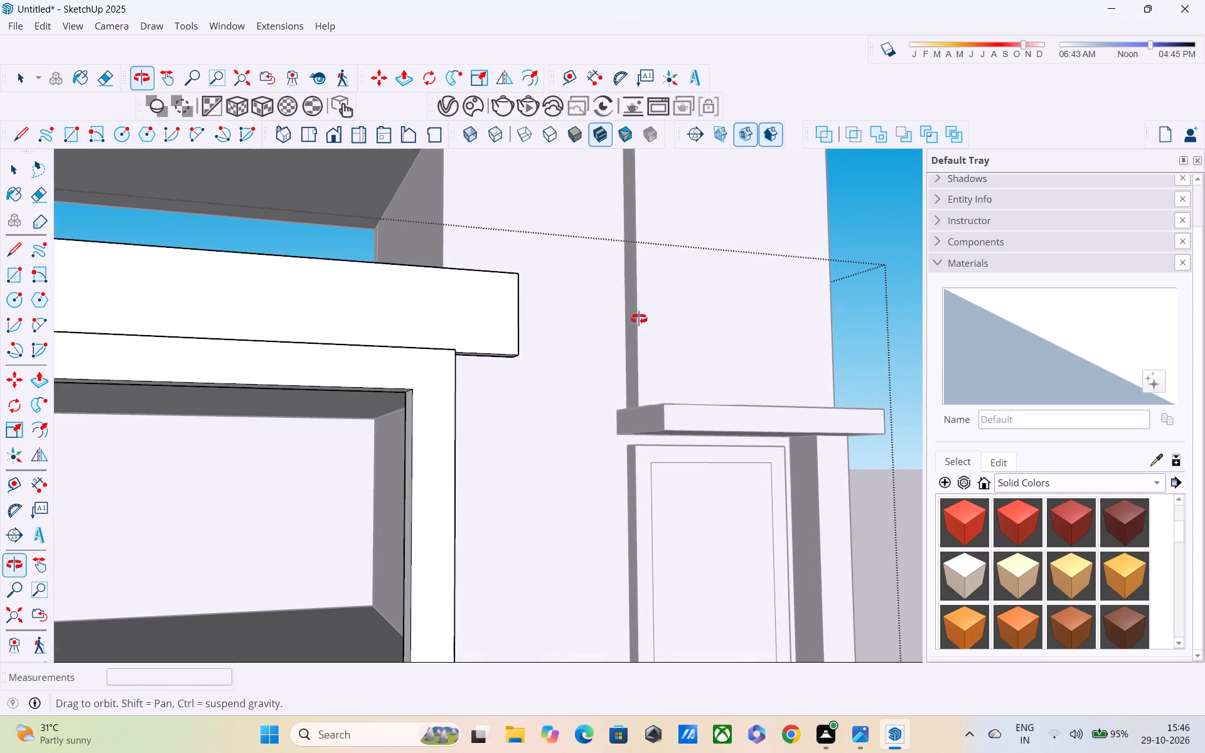
middle_drag(639, 319, 640, 318)
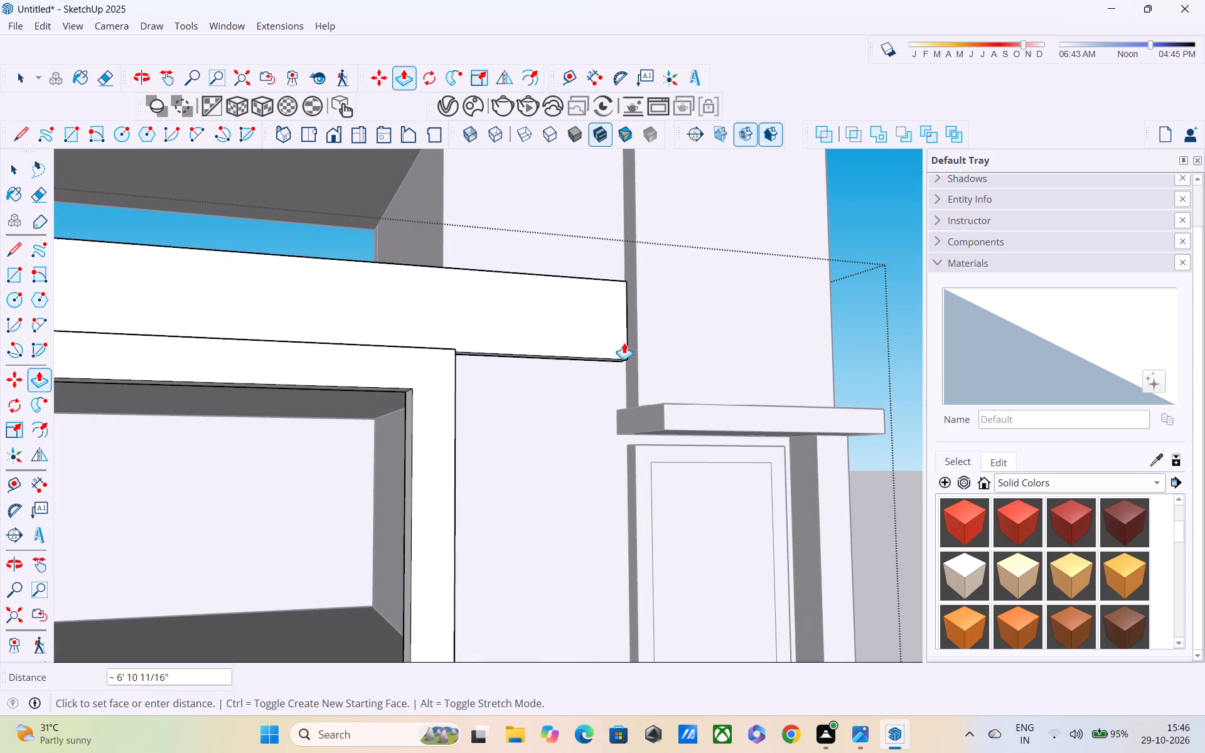
scroll(624, 343, down, 2)
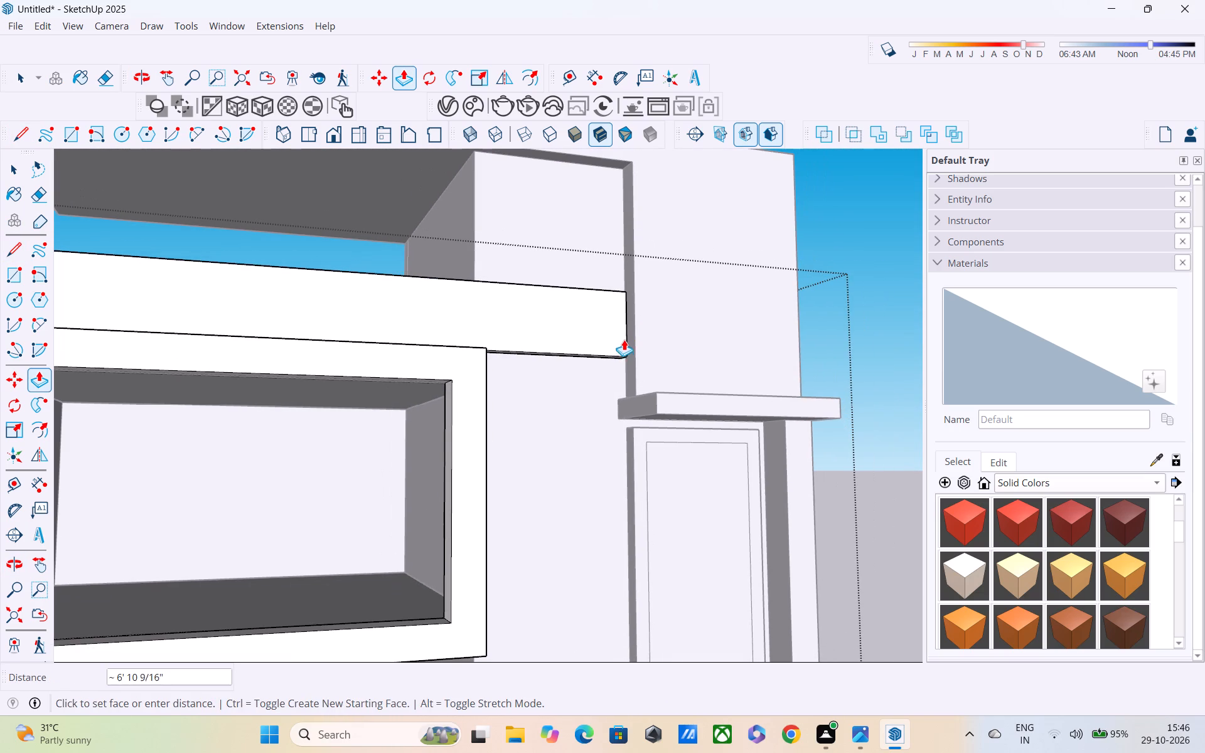
middle_drag(628, 328, 384, 419)
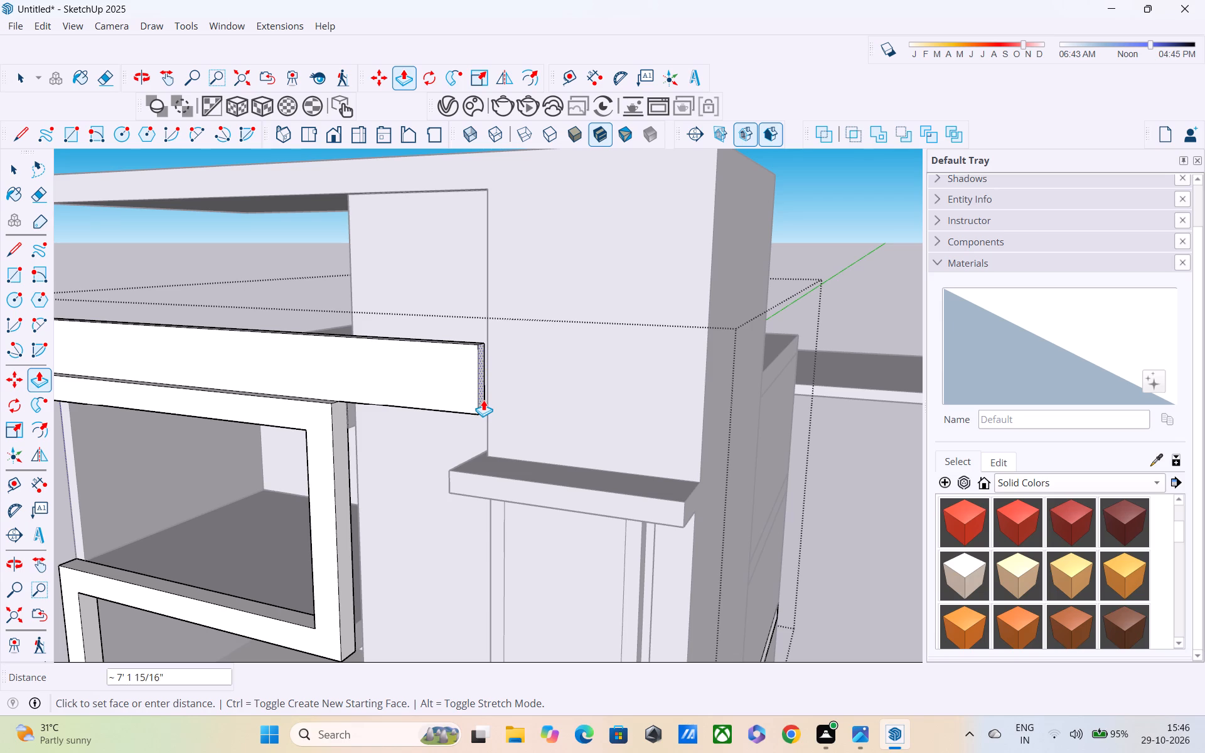
click(485, 403)
middle_drag(481, 419, 643, 209)
middle_drag(542, 295, 579, 224)
scroll(554, 269, down, 2)
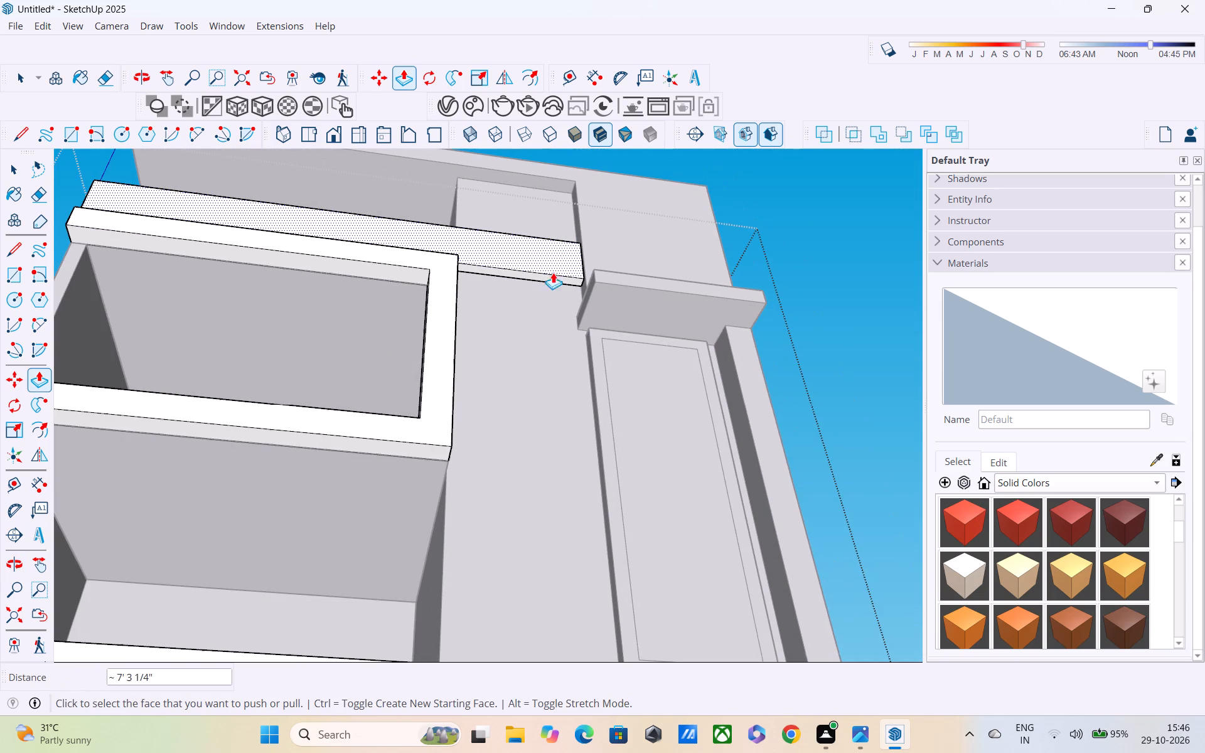
Draw a line about 7 1/16" long across the underside of the parapet extension where it meets the balcony frame's side.
key(l)
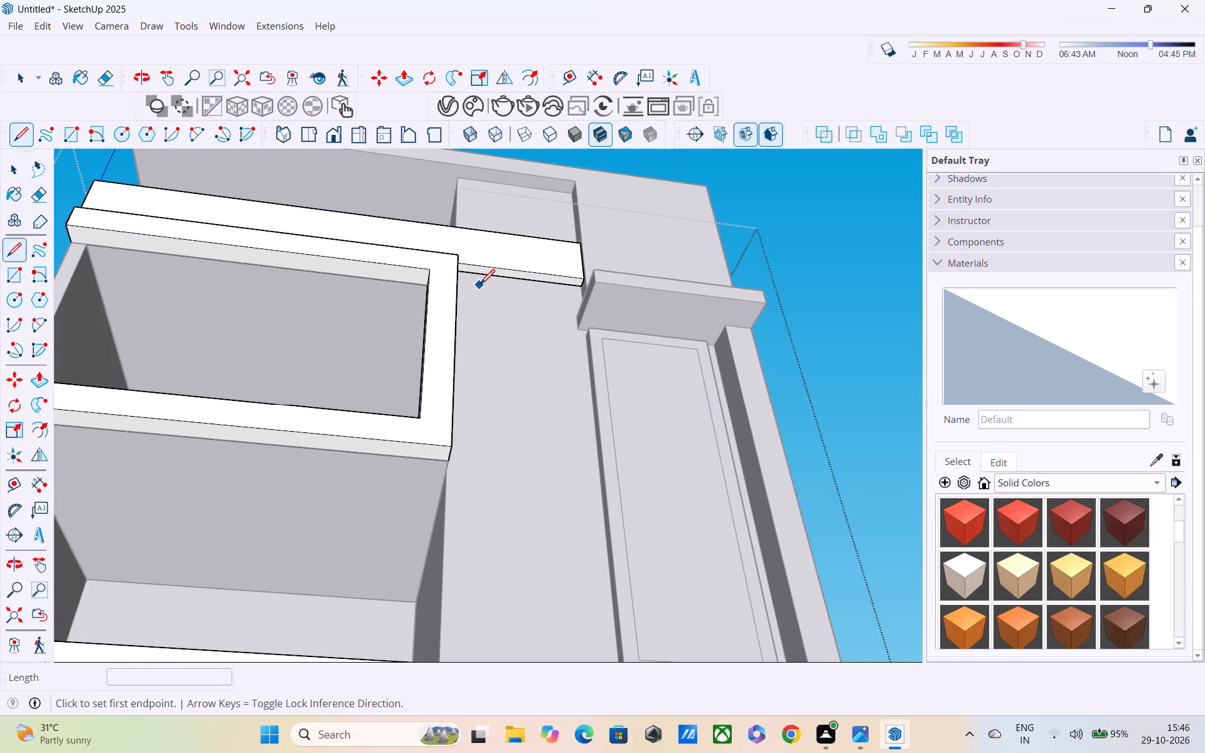
middle_drag(476, 301, 377, 315)
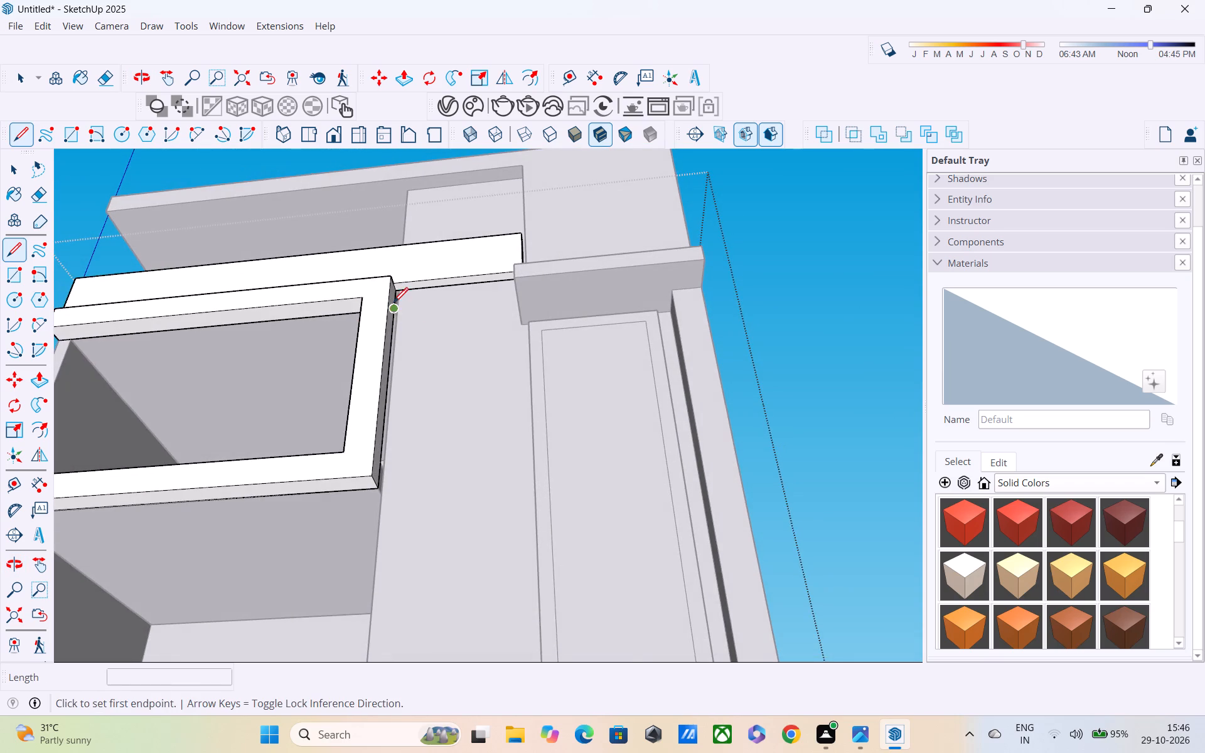
scroll(394, 304, up, 14)
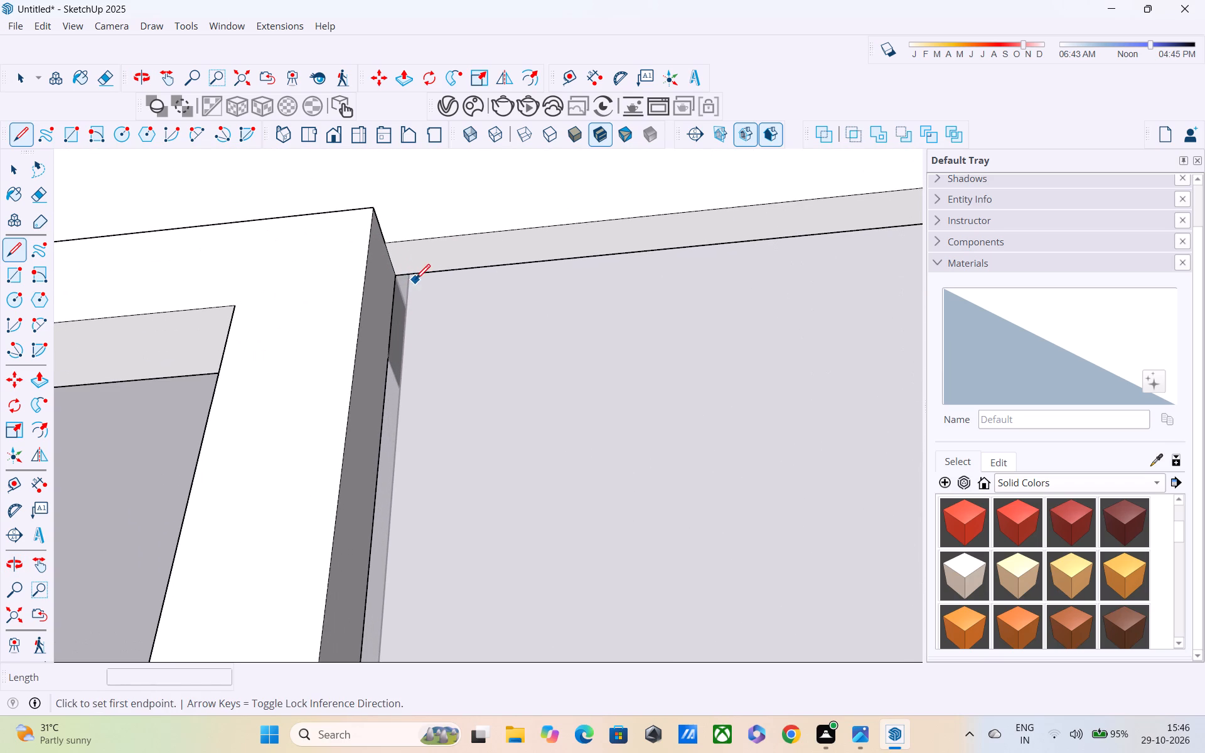
click(396, 280)
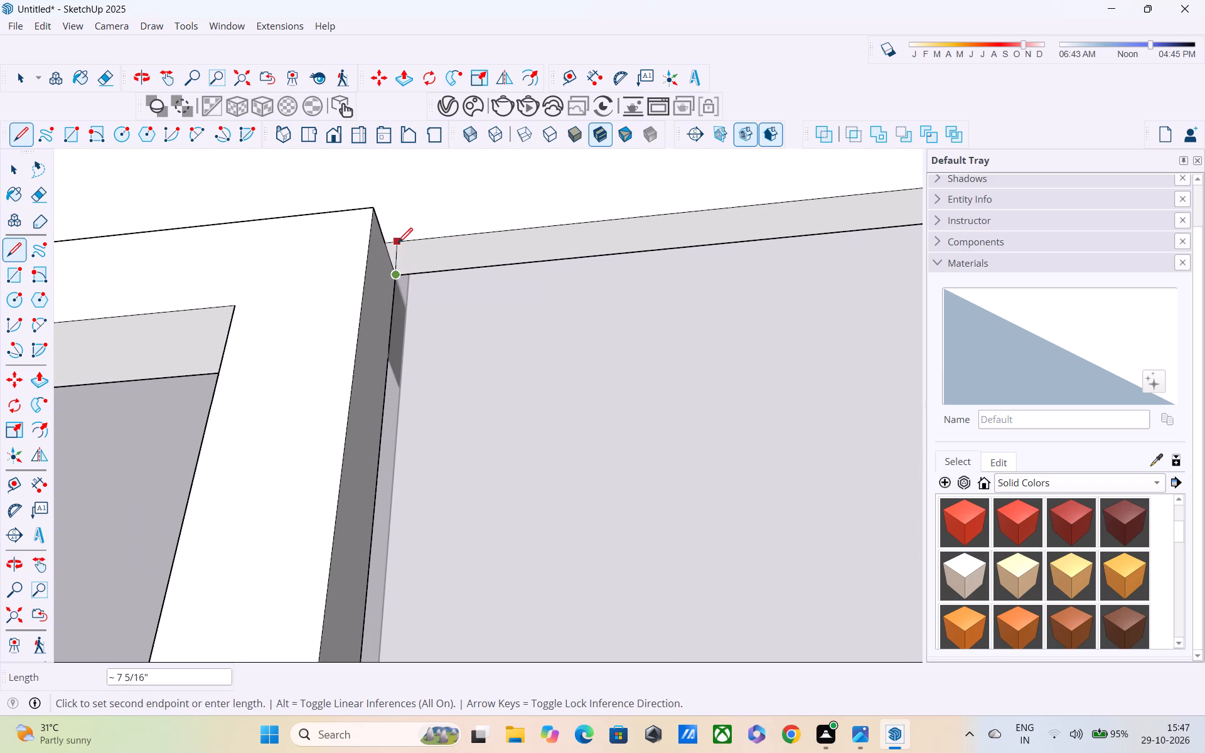
click(381, 245)
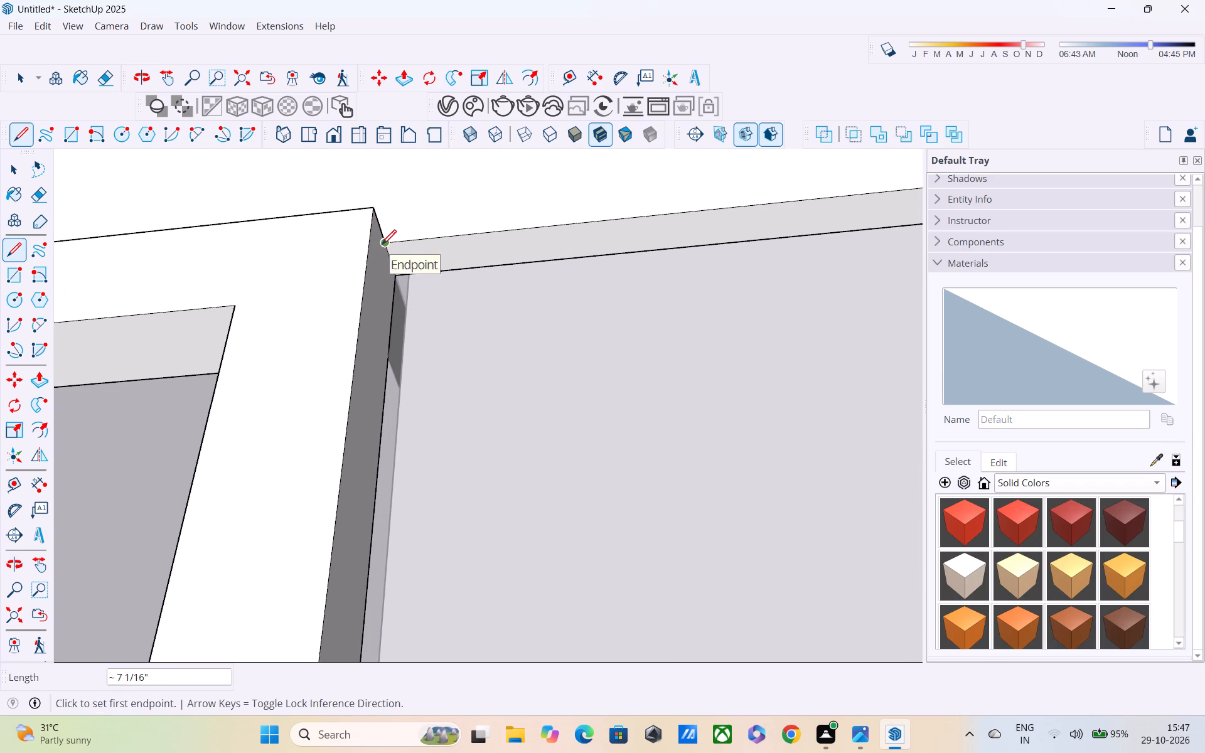
Push/Pull the parapet extension's underside down in stages of about 1 5/16", 10" and 5' 1 7/16" as a front wall panel.
key(p)
drag(414, 246, 417, 252)
scroll(432, 317, down, 1)
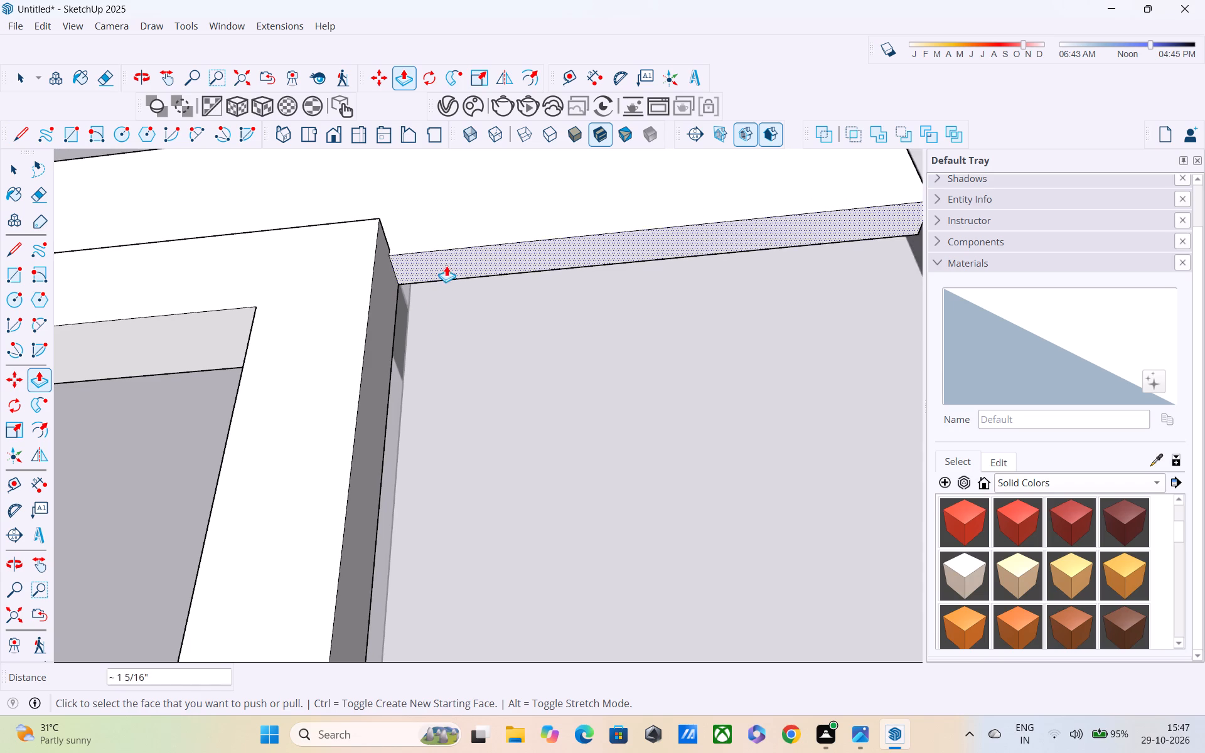
drag(447, 264, 454, 307)
scroll(454, 306, down, 8)
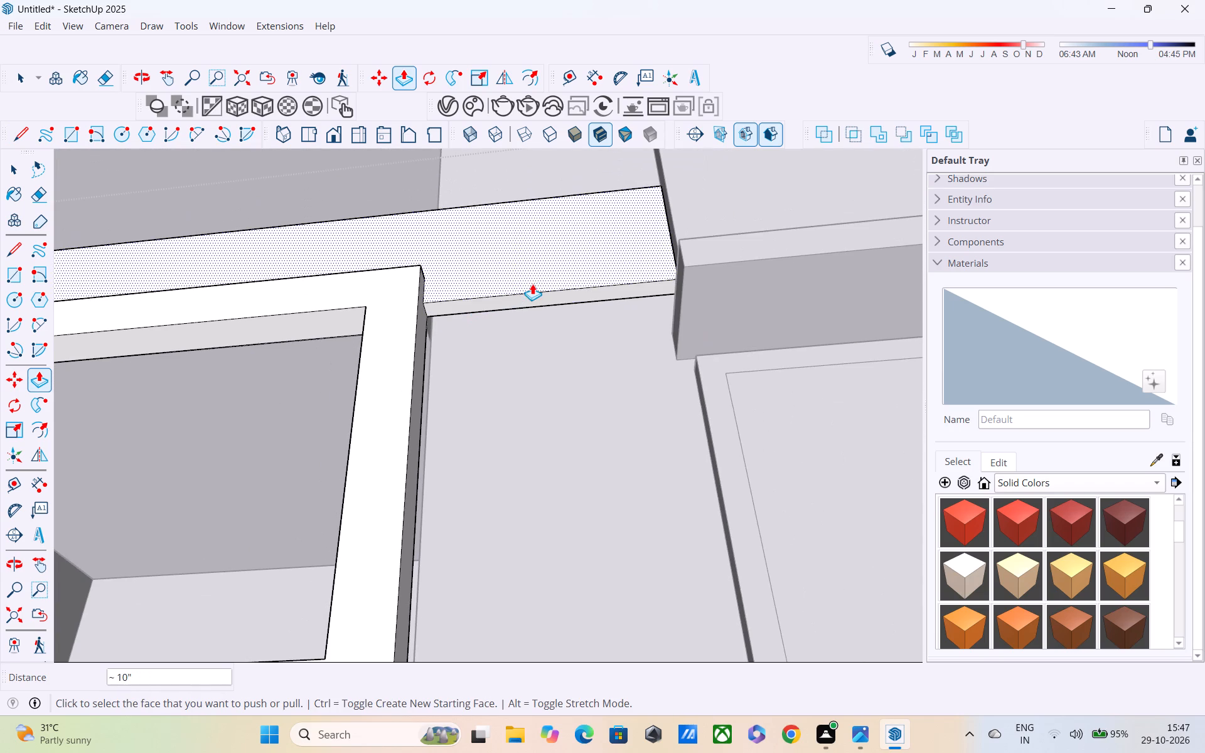
drag(538, 293, 542, 445)
scroll(538, 439, down, 5)
middle_drag(538, 438, 540, 538)
scroll(537, 521, down, 5)
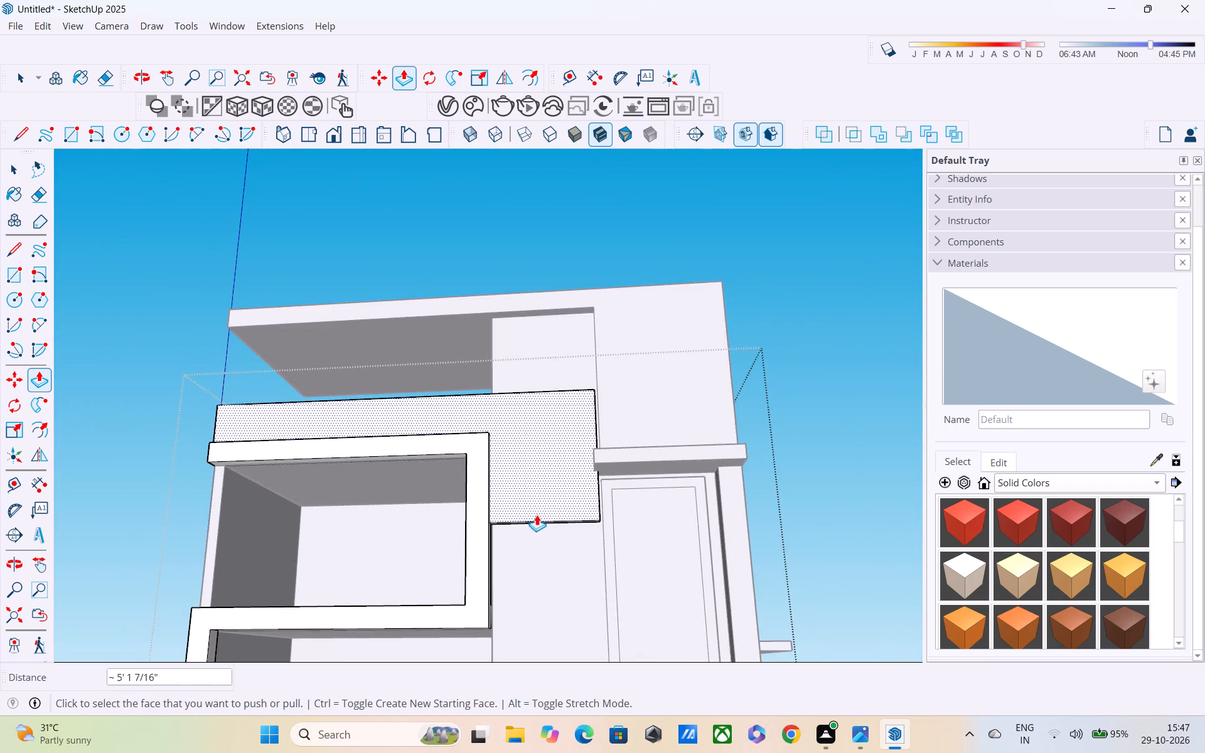
Push/Pull the bottom face of the wall panel beside the balcony frame down about another 6' 7 1/8".
middle_drag(537, 515, 587, 514)
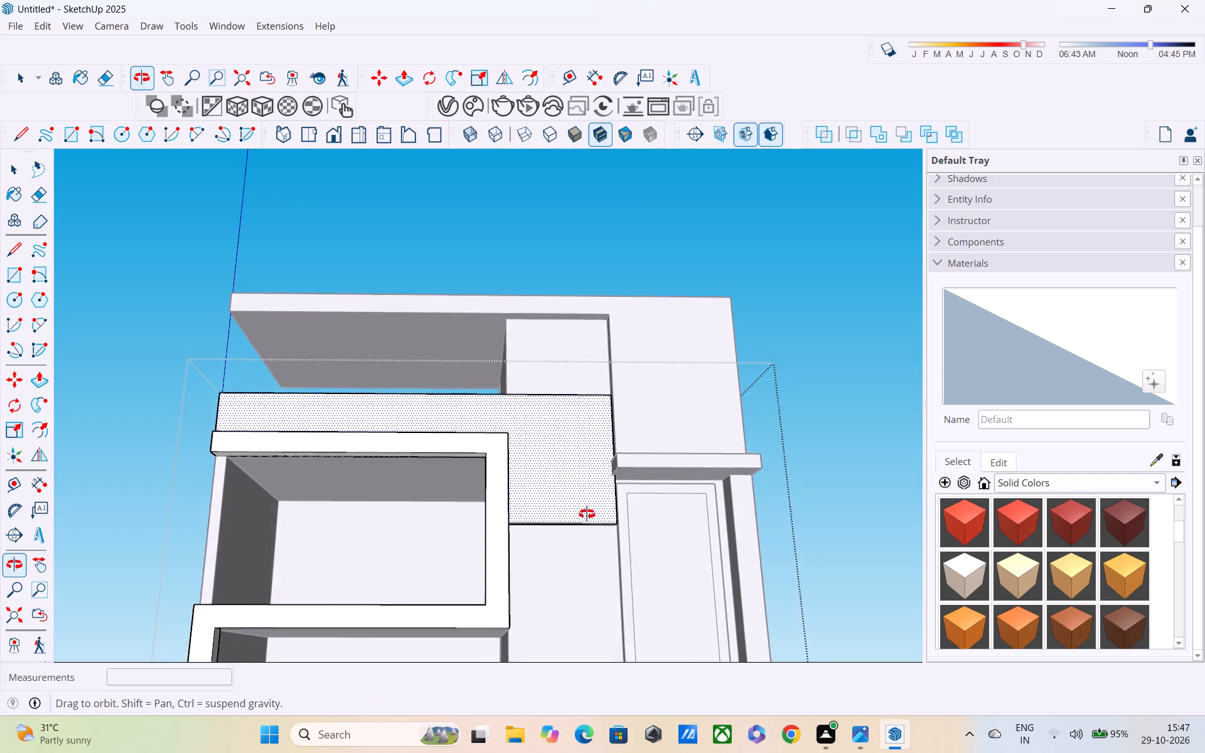
middle_drag(587, 514, 256, 752)
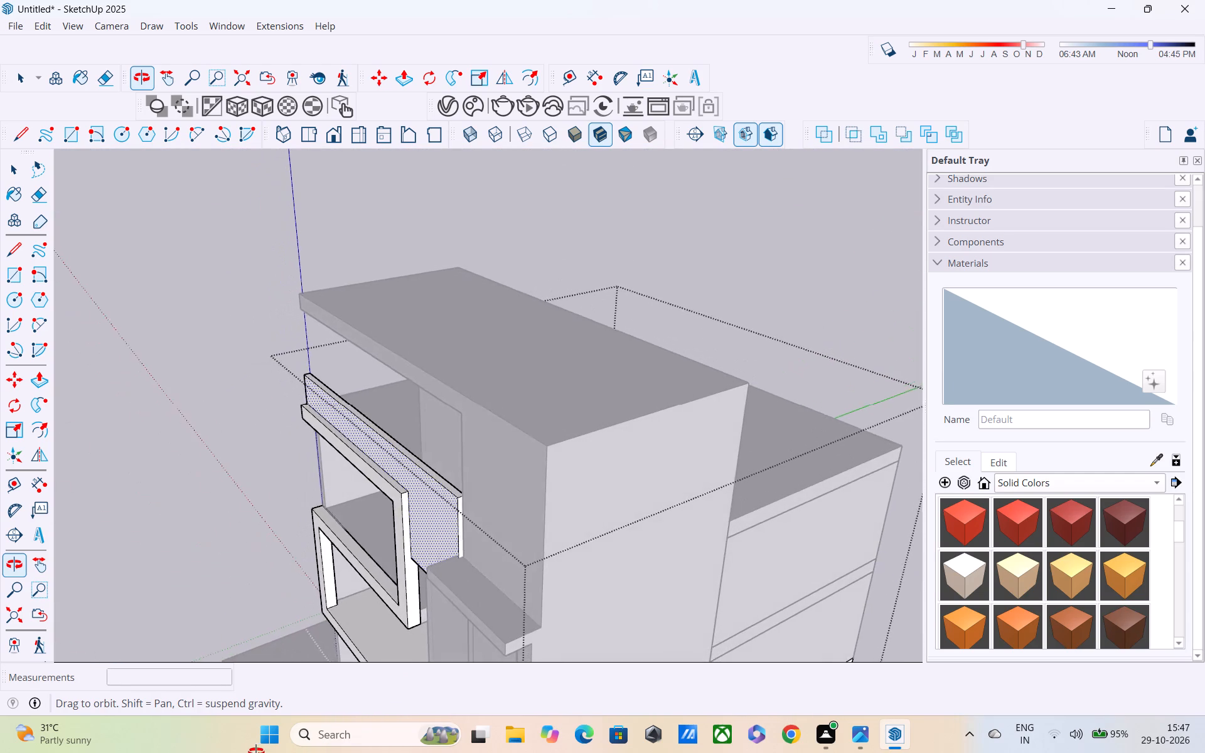
middle_drag(256, 752, 560, 457)
scroll(289, 690, down, 1)
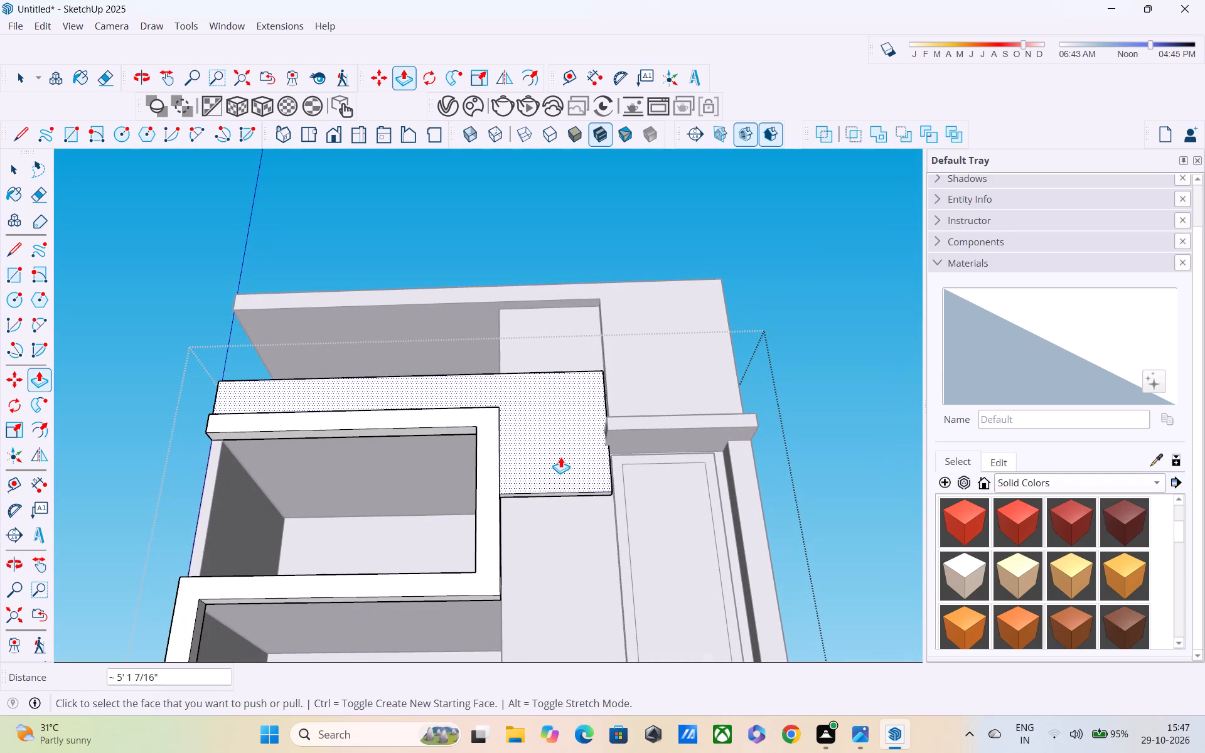
scroll(560, 457, down, 2)
middle_drag(571, 473, 576, 380)
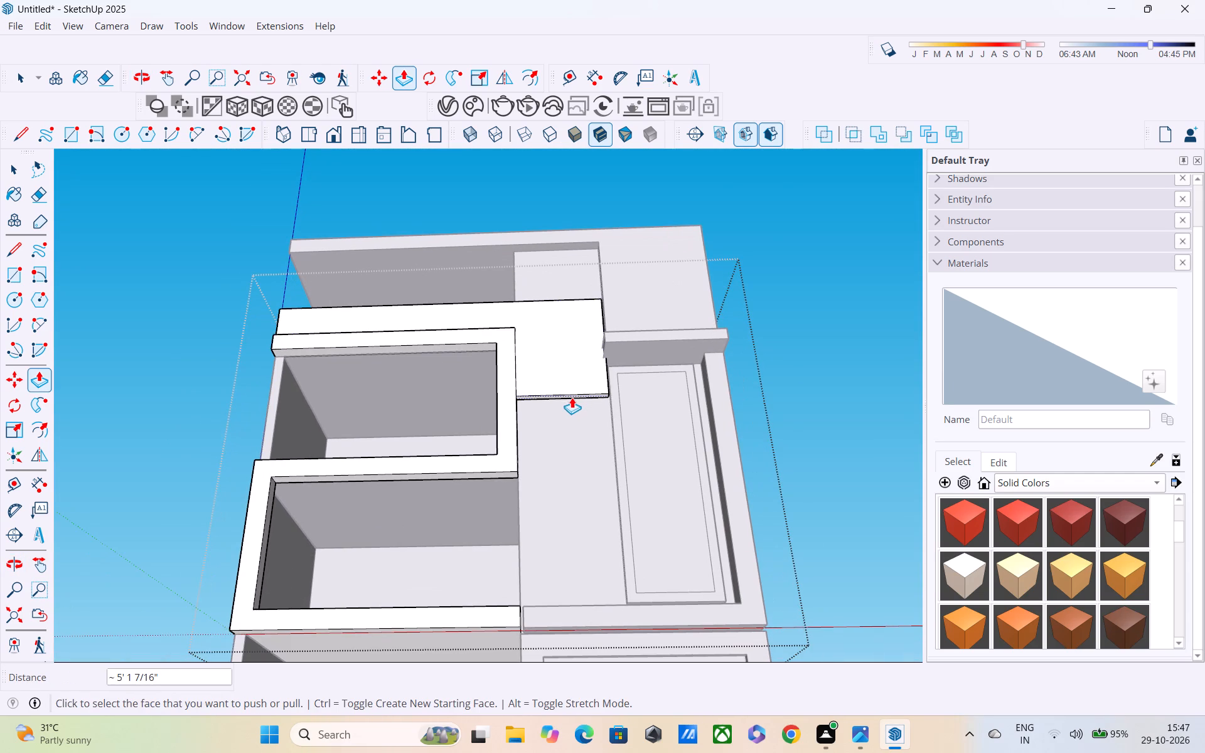
scroll(572, 387, up, 4)
middle_drag(567, 426, 569, 293)
scroll(579, 307, up, 4)
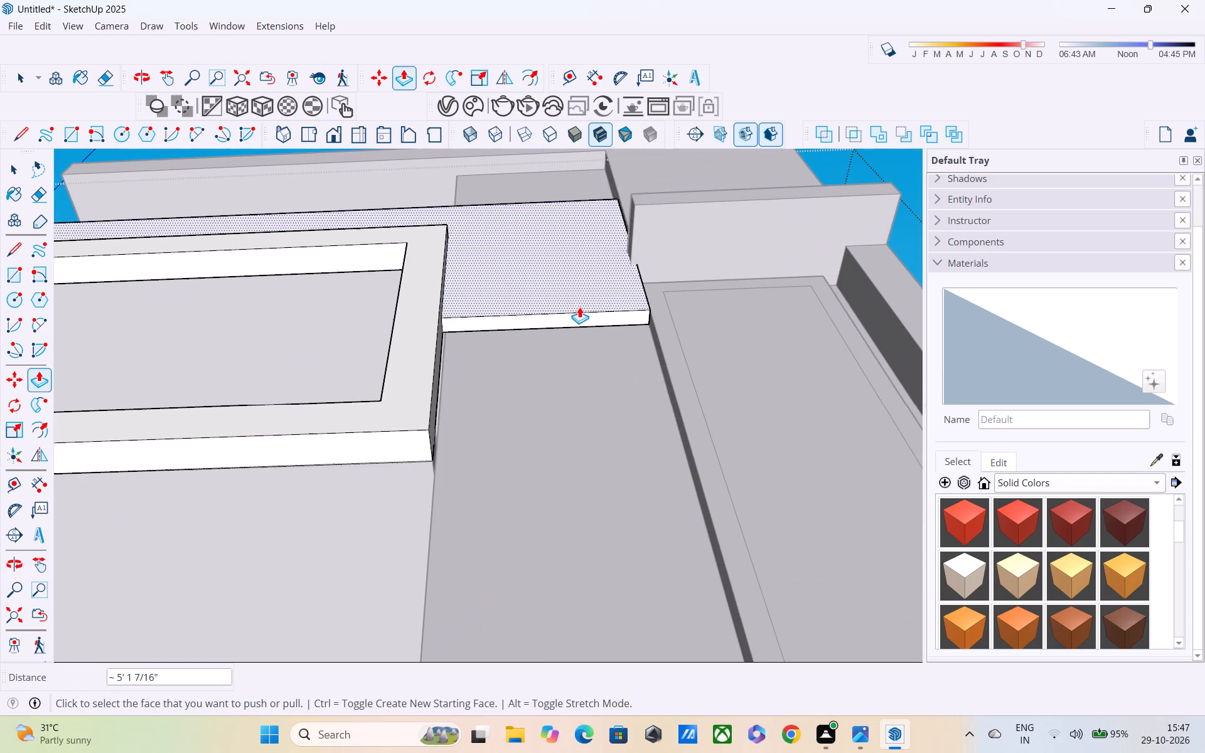
click(580, 318)
scroll(571, 447, down, 3)
shift+middle_drag(570, 447, 566, 304)
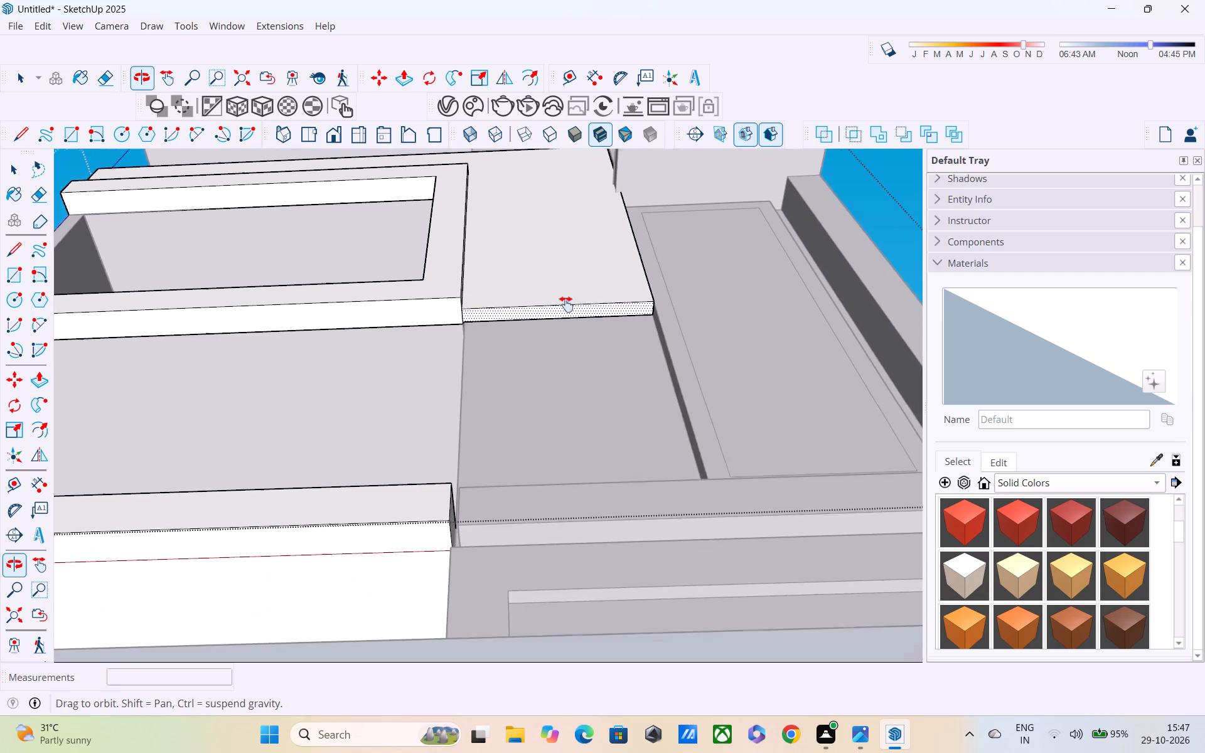
shift+middle_drag(566, 304, 566, 301)
scroll(566, 302, down, 4)
shift+middle_drag(562, 333, 560, 347)
scroll(560, 344, up, 1)
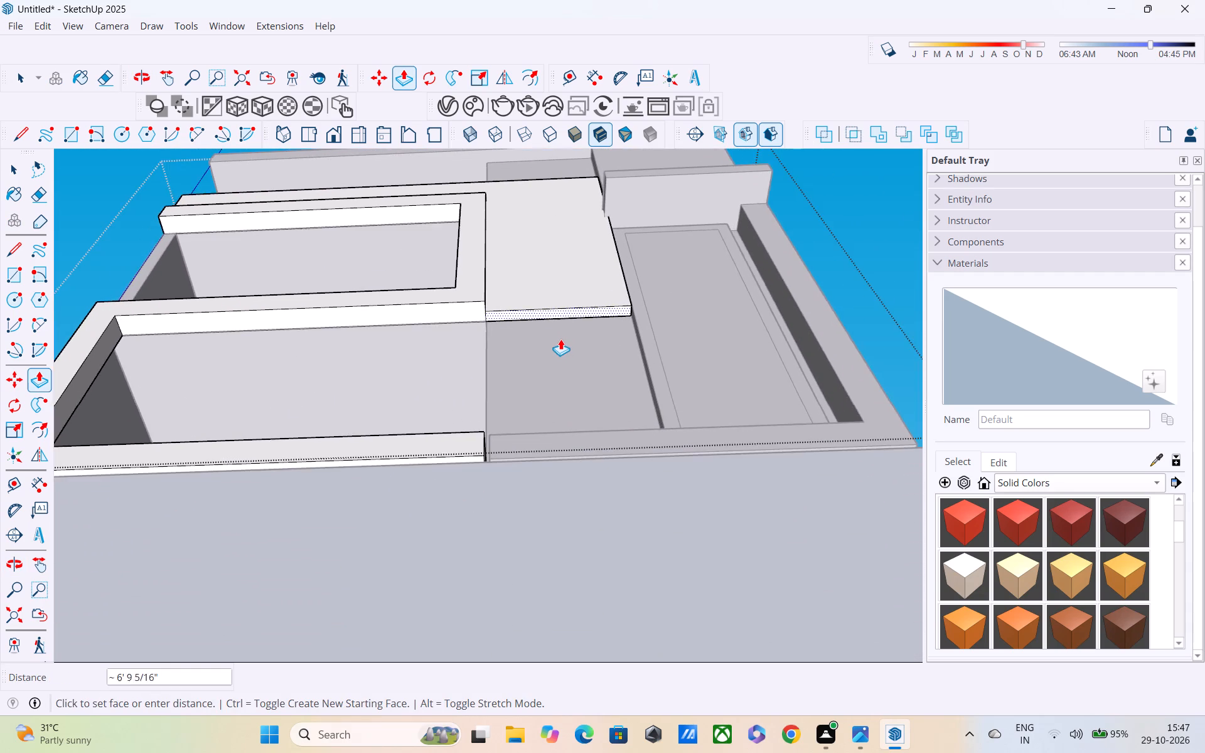
scroll(560, 339, down, 3)
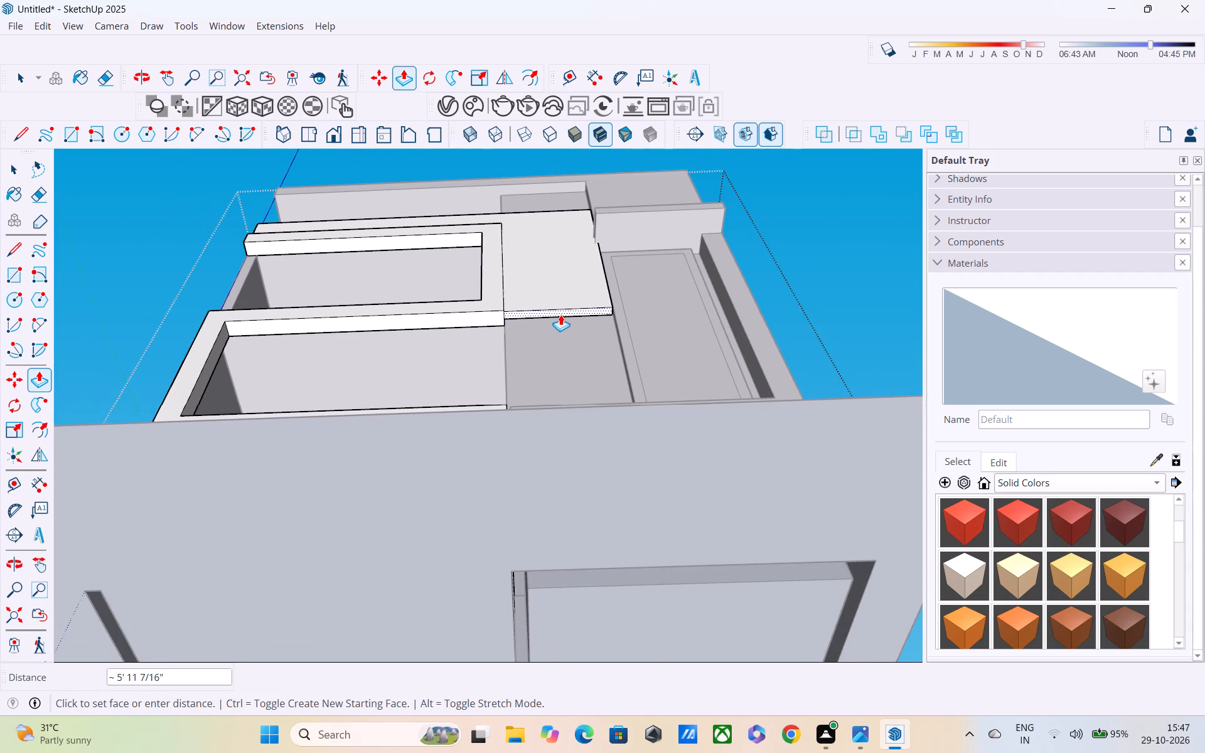
shift+middle_drag(560, 314, 562, 277)
drag(563, 281, 563, 358)
Push/Pull the wall panel's bottom face down further, by about 2 3/16" and about 9' 5 11/16".
middle_drag(561, 381, 530, 565)
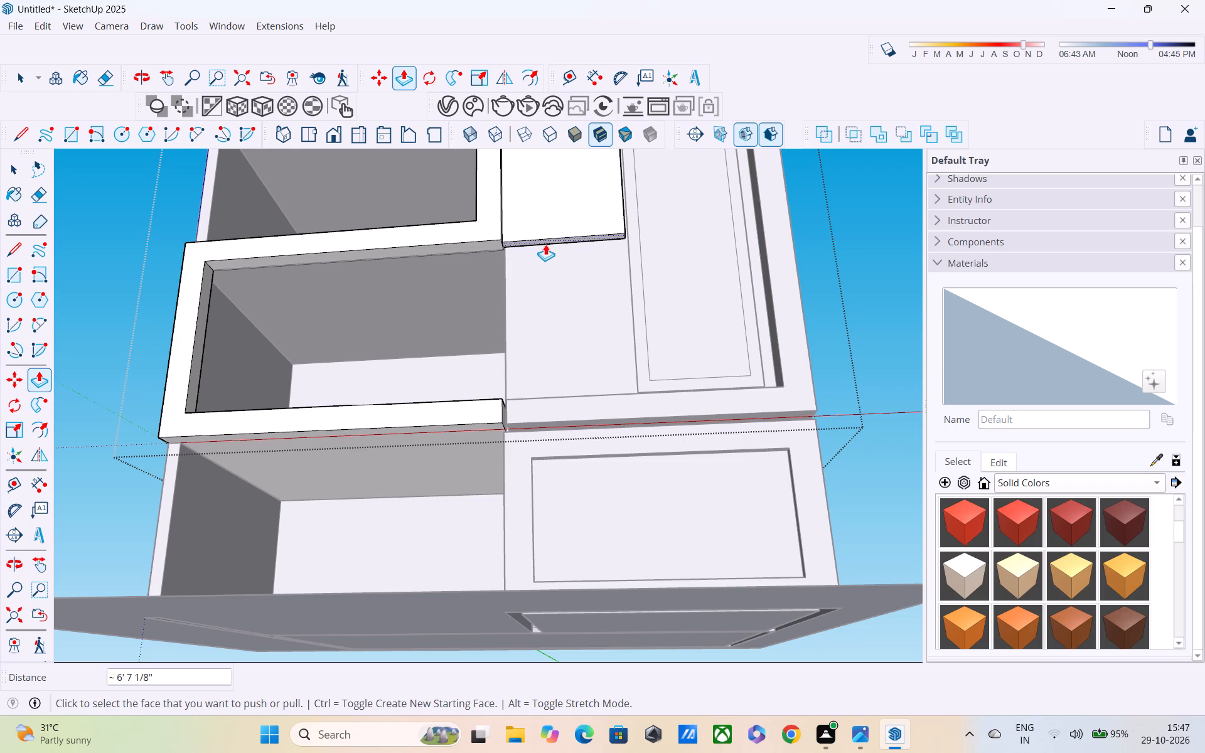
drag(545, 244, 545, 312)
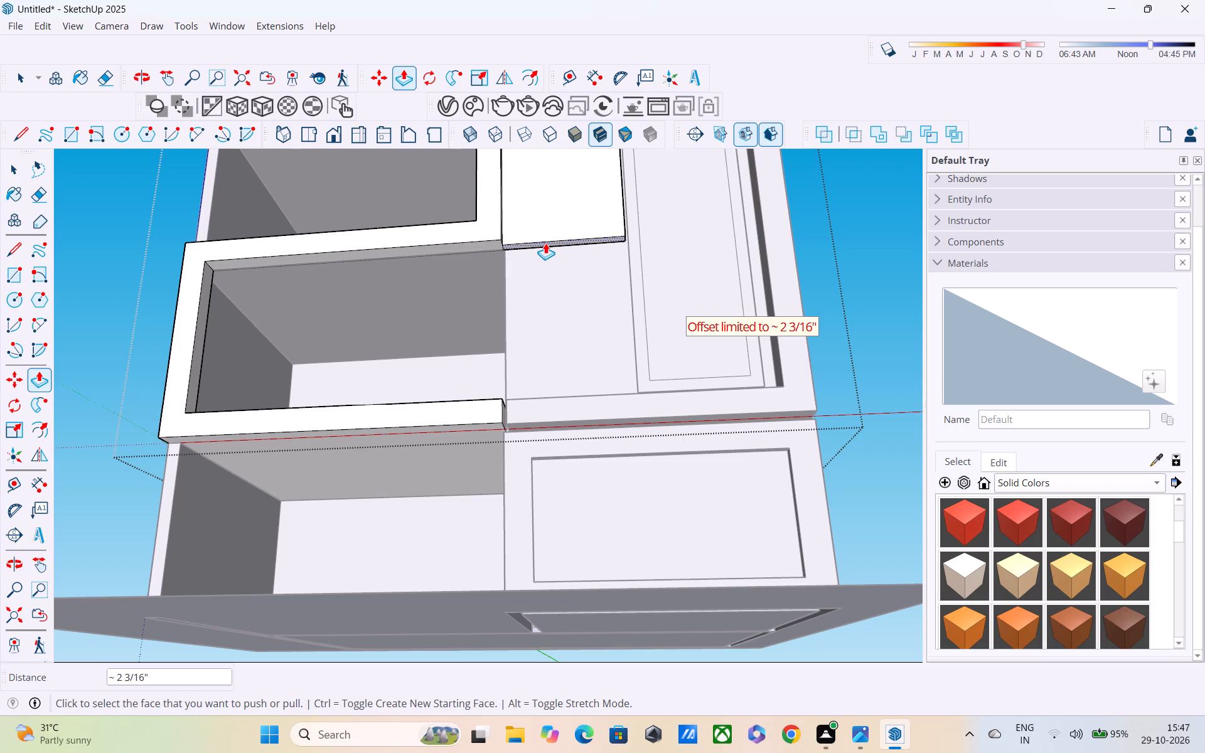
drag(545, 243, 546, 393)
Push/Pull the wall panel's bottom face down about 6 5/16" to the top of the horizontal band below.
middle_drag(546, 367, 535, 425)
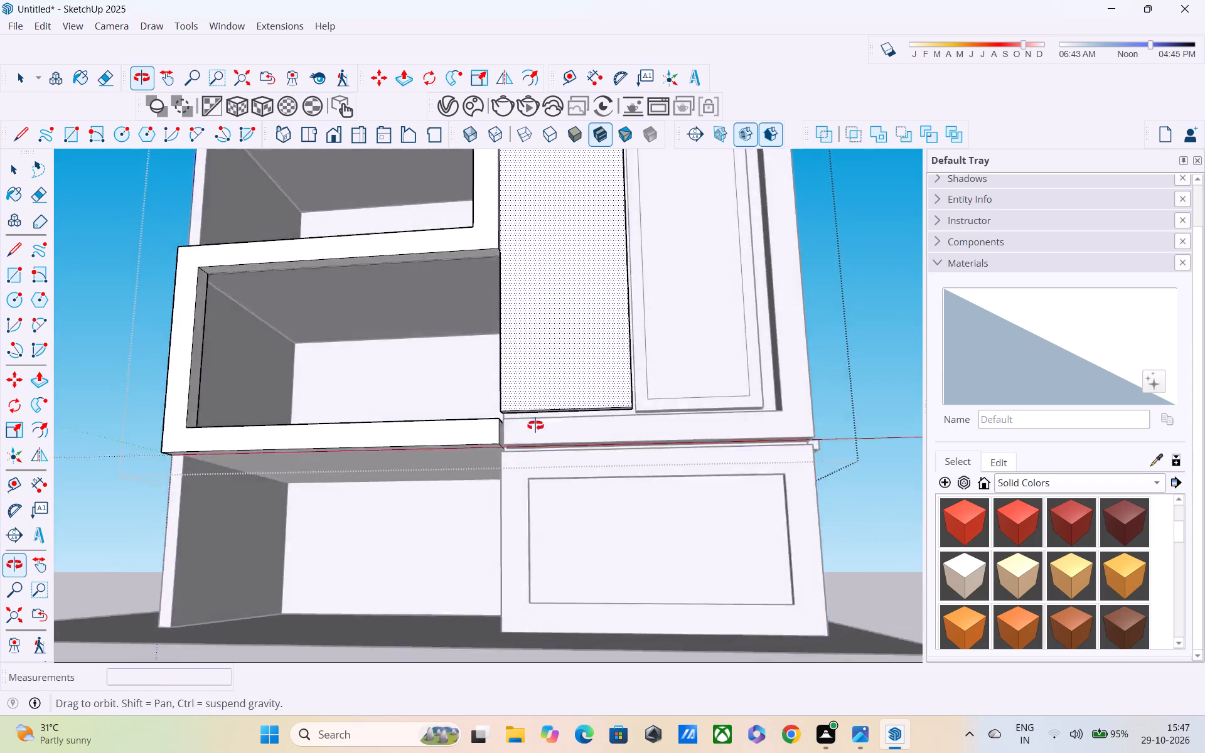
middle_drag(535, 425, 490, 499)
scroll(505, 430, up, 4)
middle_drag(507, 421, 508, 451)
scroll(508, 455, up, 5)
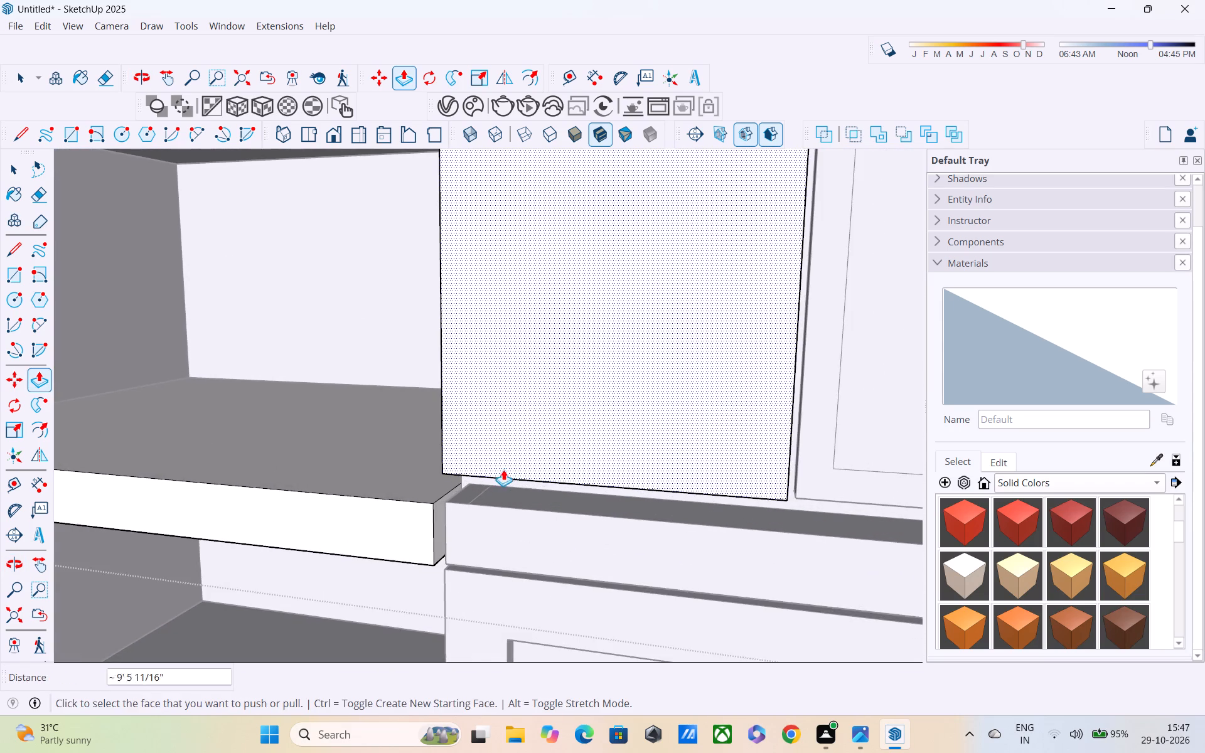
scroll(503, 470, up, 1)
middle_drag(487, 465, 744, 398)
scroll(606, 474, up, 3)
scroll(553, 482, up, 2)
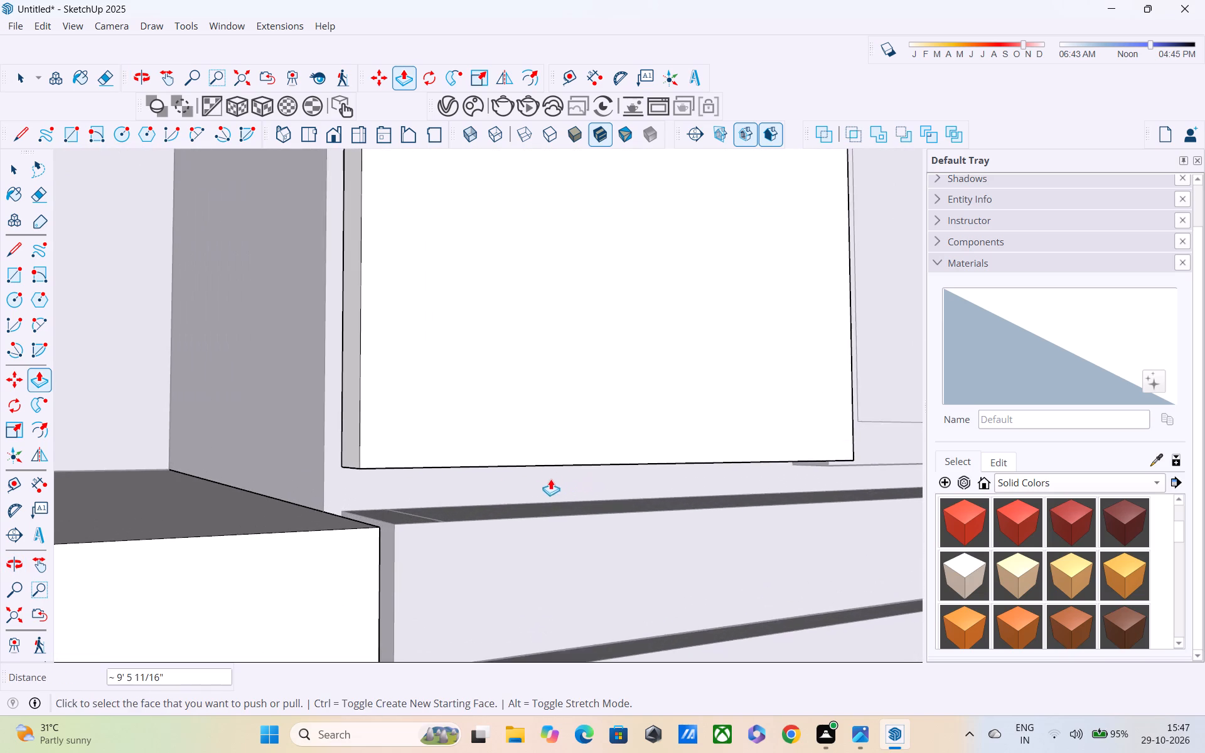
middle_drag(550, 478, 547, 421)
scroll(518, 450, up, 2)
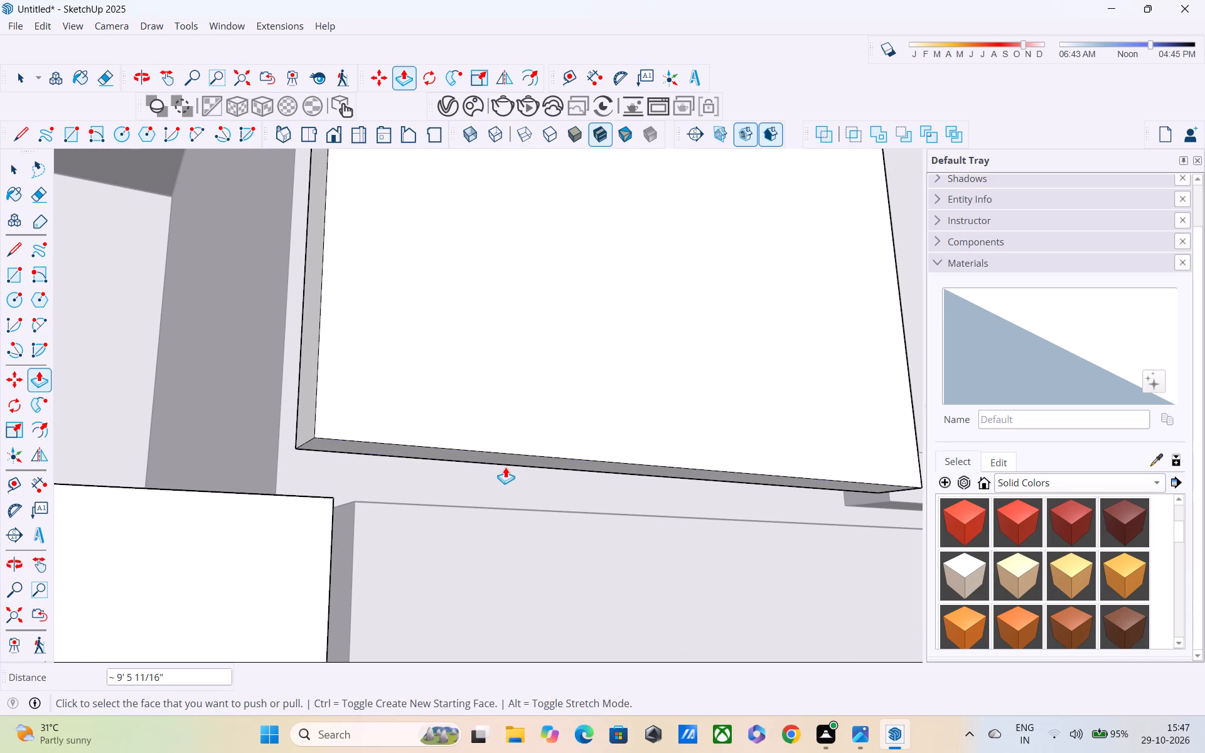
click(505, 459)
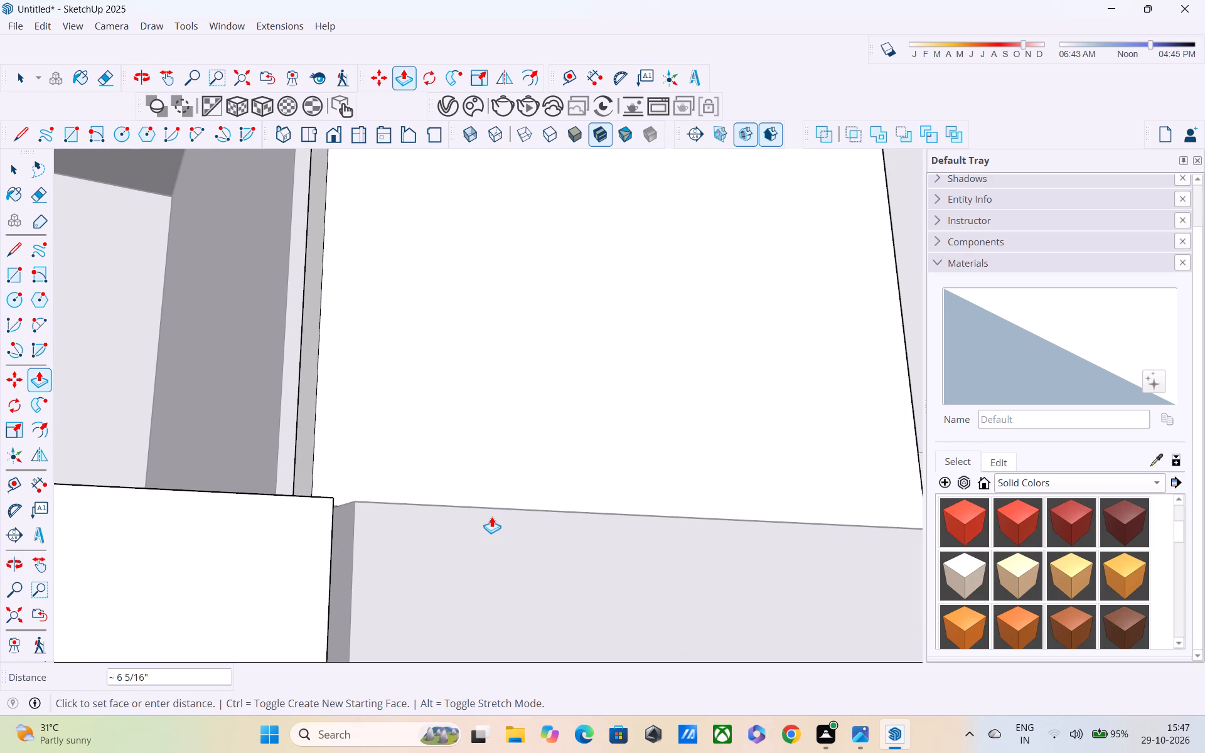
click(491, 509)
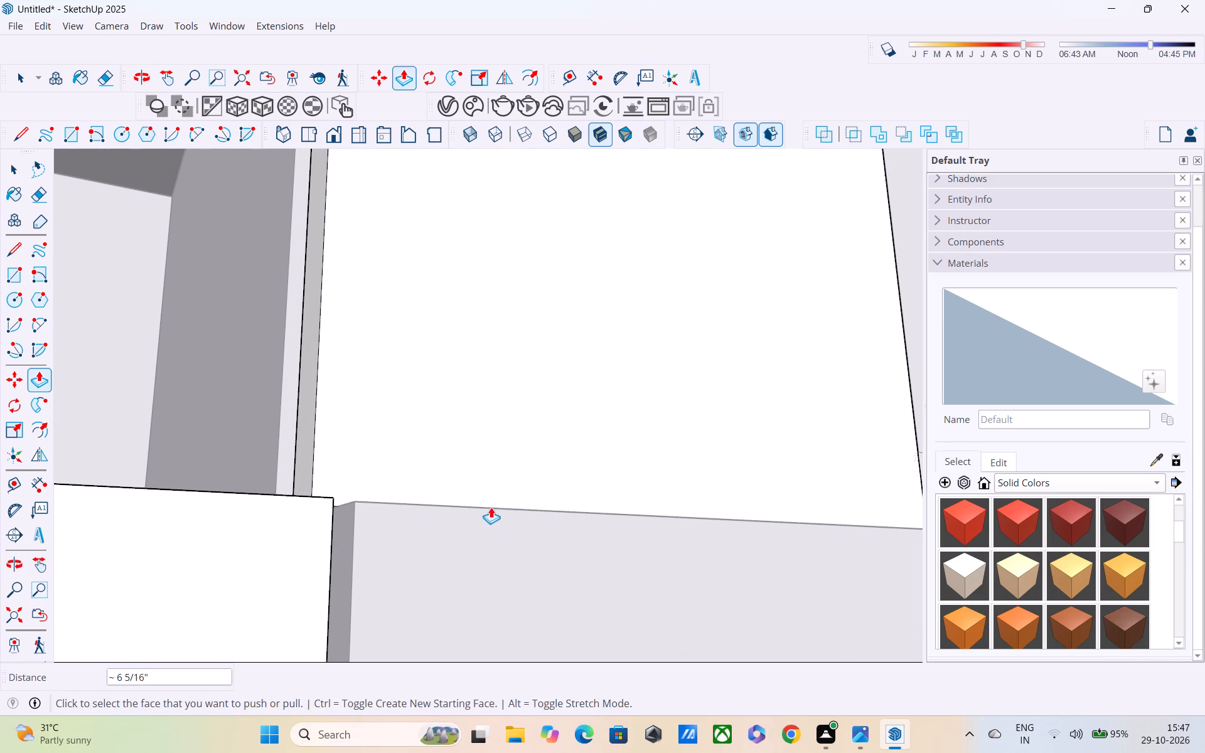
Push/Pull the tower-side end face of the frame's lower beam out about 2 5/8" to meet the adjoining band.
middle_drag(489, 506, 348, 708)
scroll(413, 570, up, 1)
scroll(413, 552, down, 3)
middle_drag(402, 553, 474, 466)
middle_drag(419, 516, 333, 501)
scroll(331, 561, up, 3)
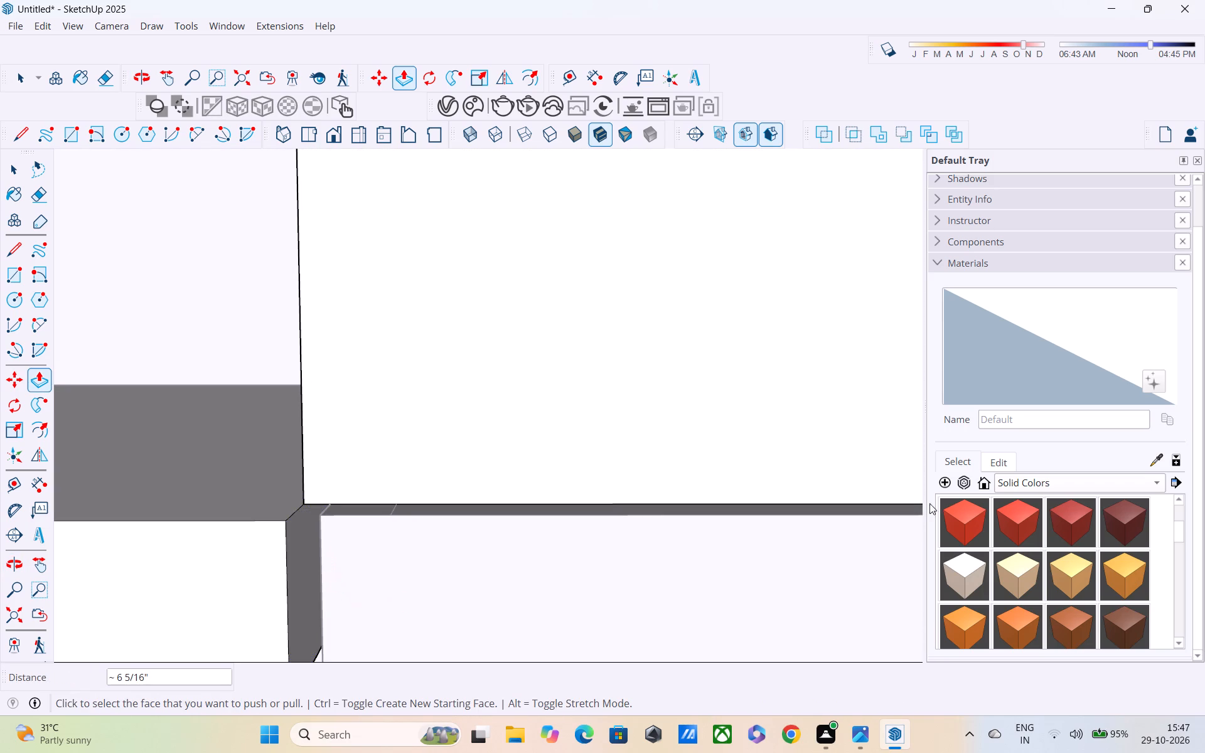
click(309, 580)
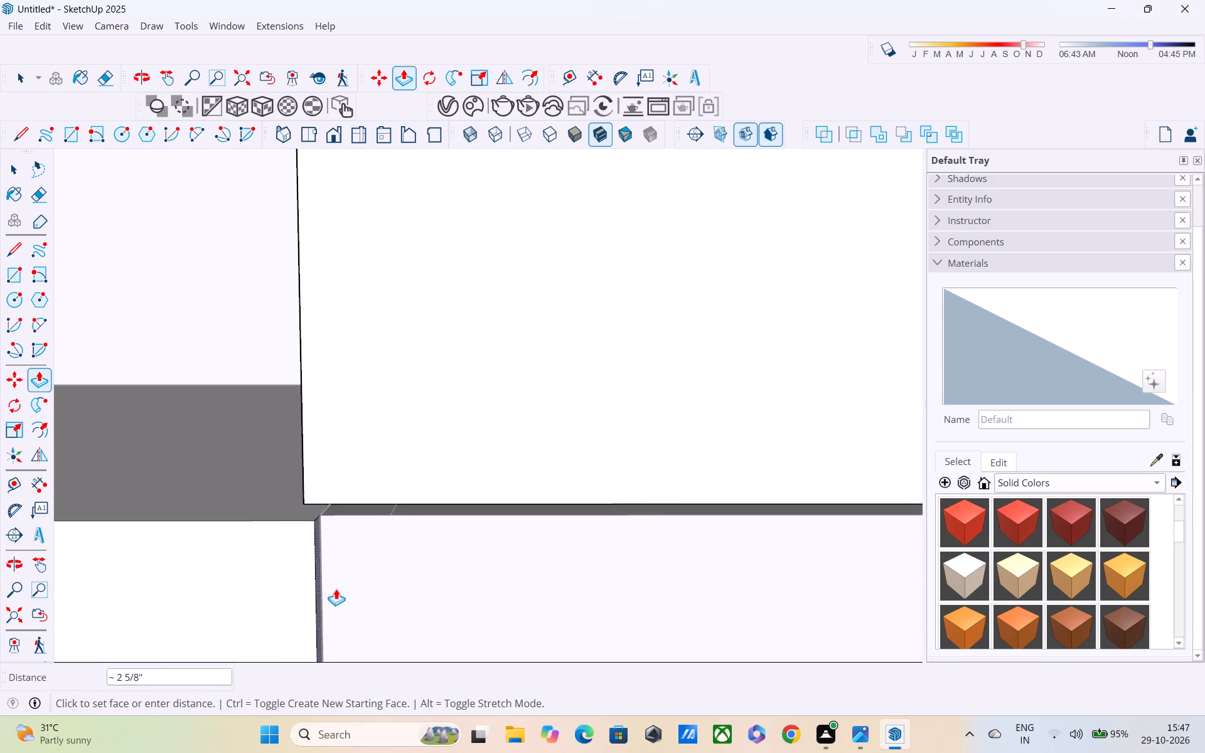
click(338, 547)
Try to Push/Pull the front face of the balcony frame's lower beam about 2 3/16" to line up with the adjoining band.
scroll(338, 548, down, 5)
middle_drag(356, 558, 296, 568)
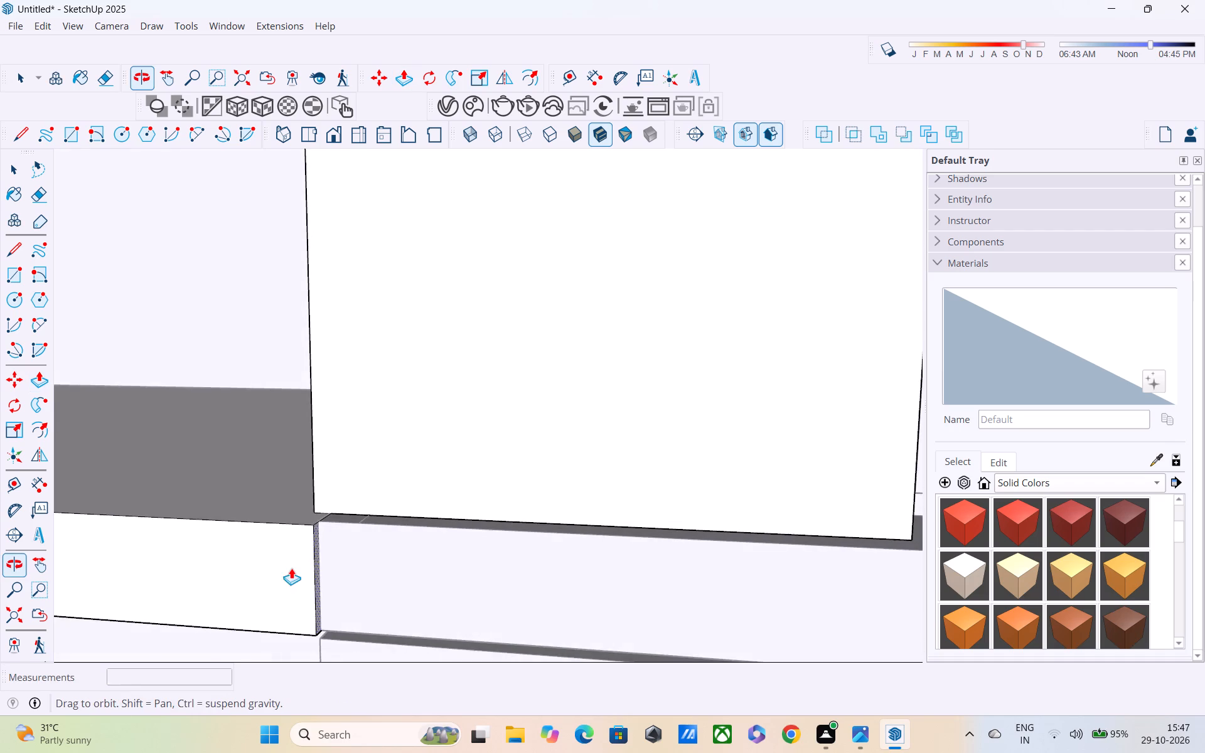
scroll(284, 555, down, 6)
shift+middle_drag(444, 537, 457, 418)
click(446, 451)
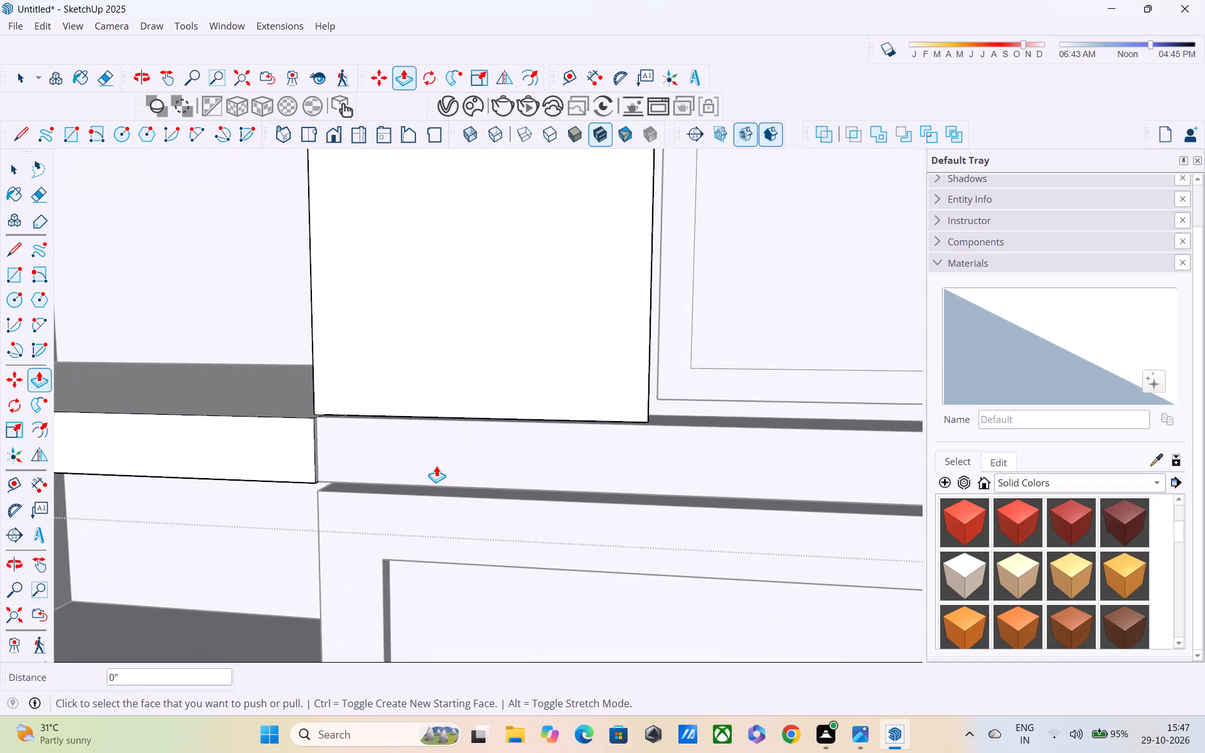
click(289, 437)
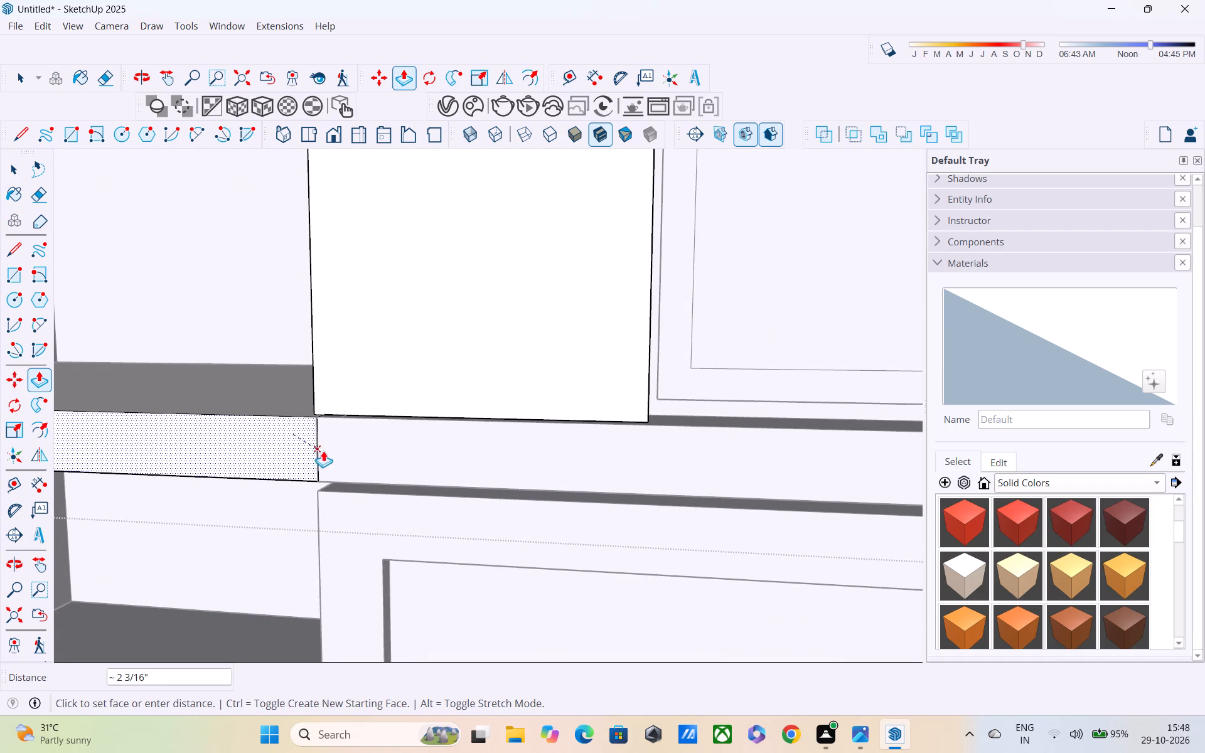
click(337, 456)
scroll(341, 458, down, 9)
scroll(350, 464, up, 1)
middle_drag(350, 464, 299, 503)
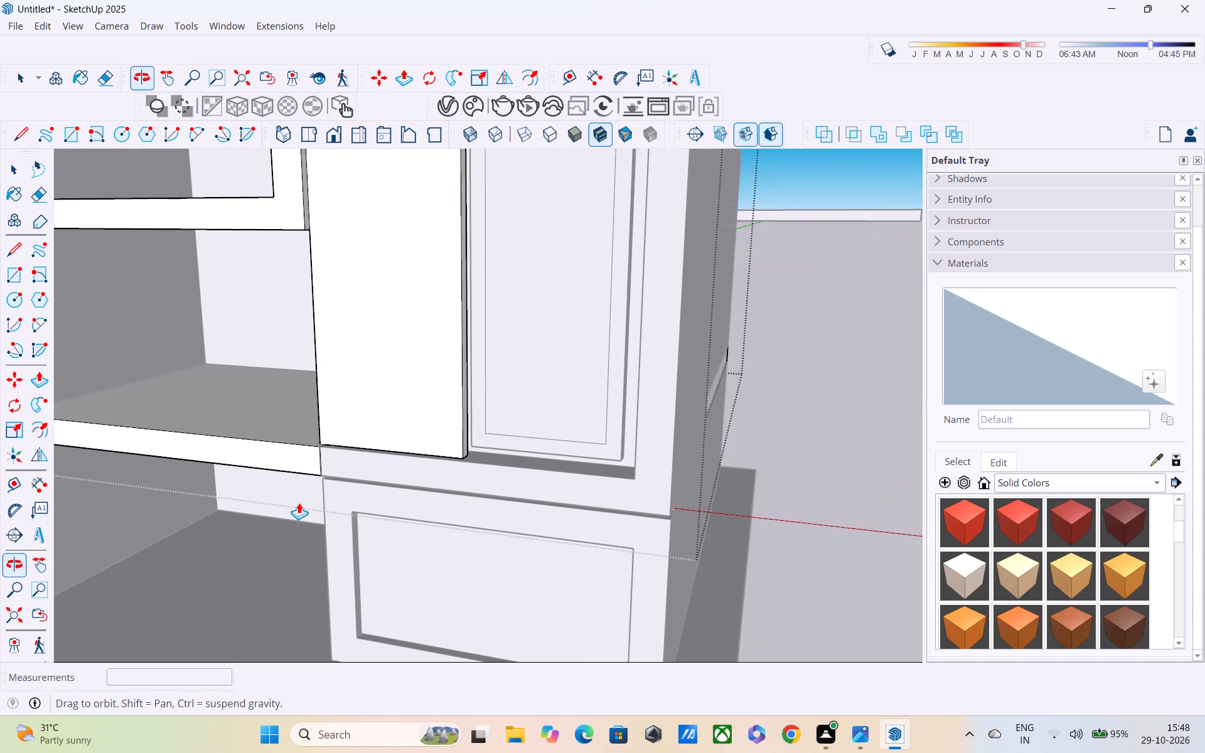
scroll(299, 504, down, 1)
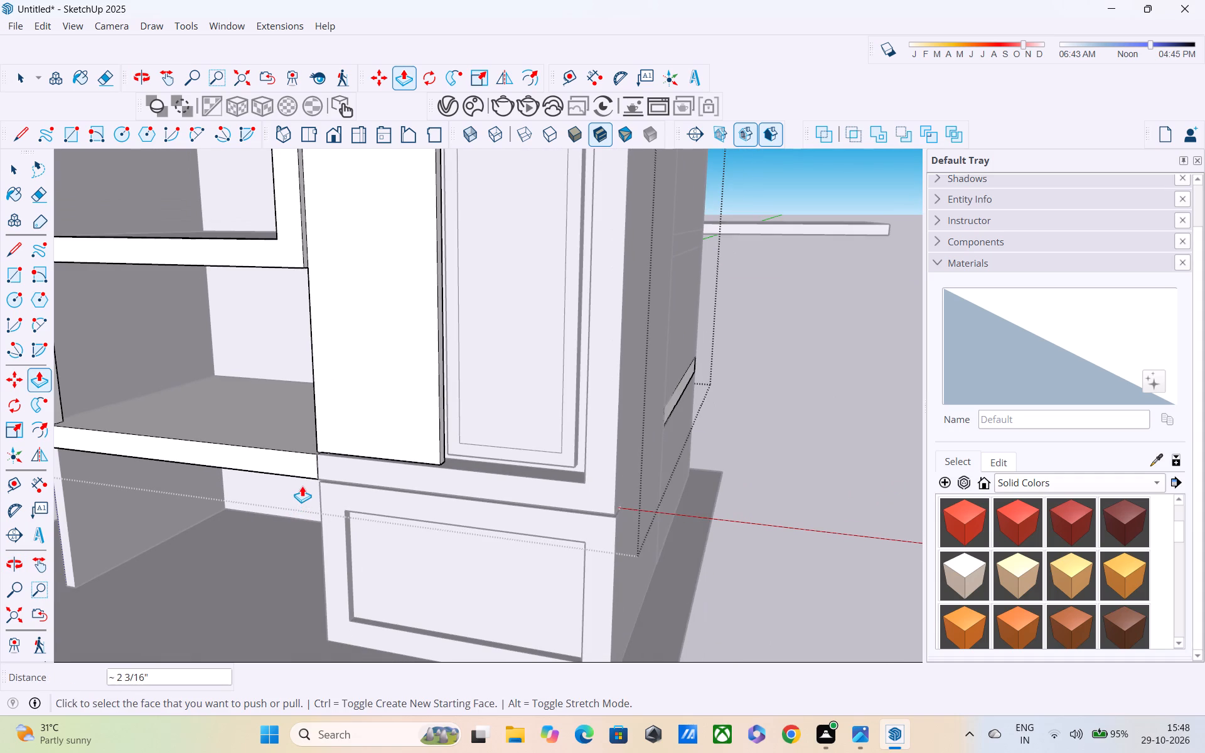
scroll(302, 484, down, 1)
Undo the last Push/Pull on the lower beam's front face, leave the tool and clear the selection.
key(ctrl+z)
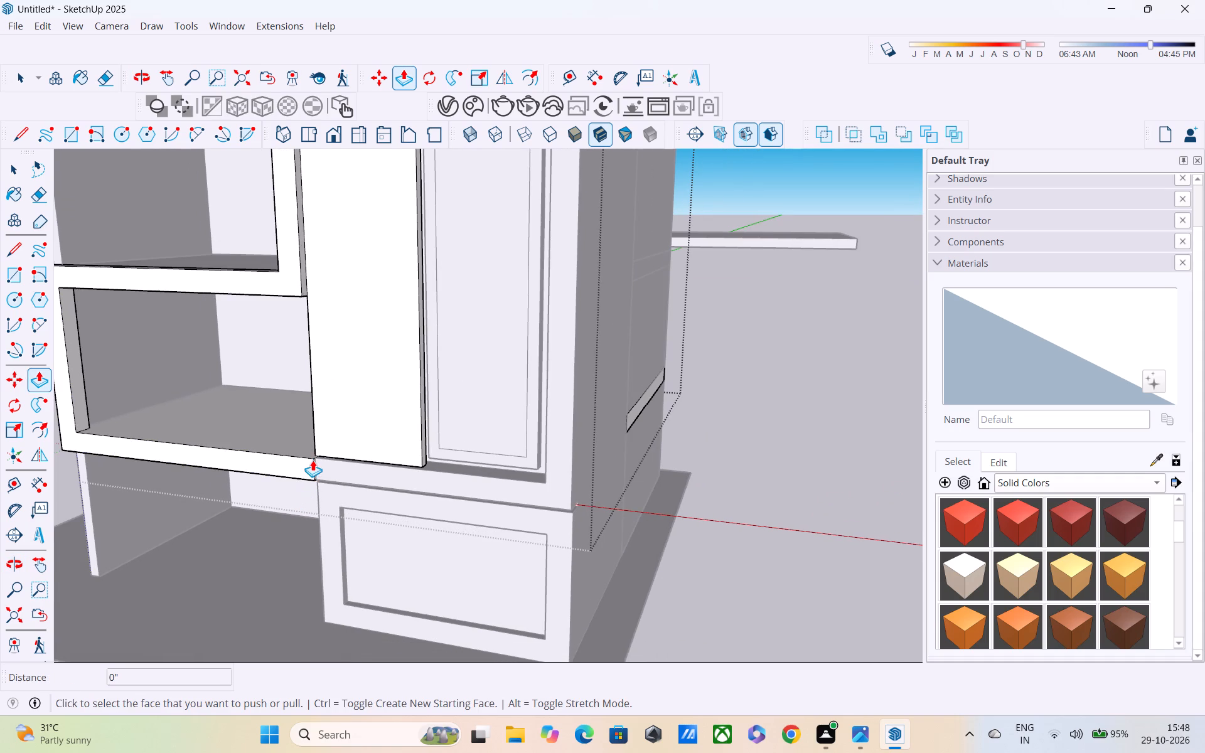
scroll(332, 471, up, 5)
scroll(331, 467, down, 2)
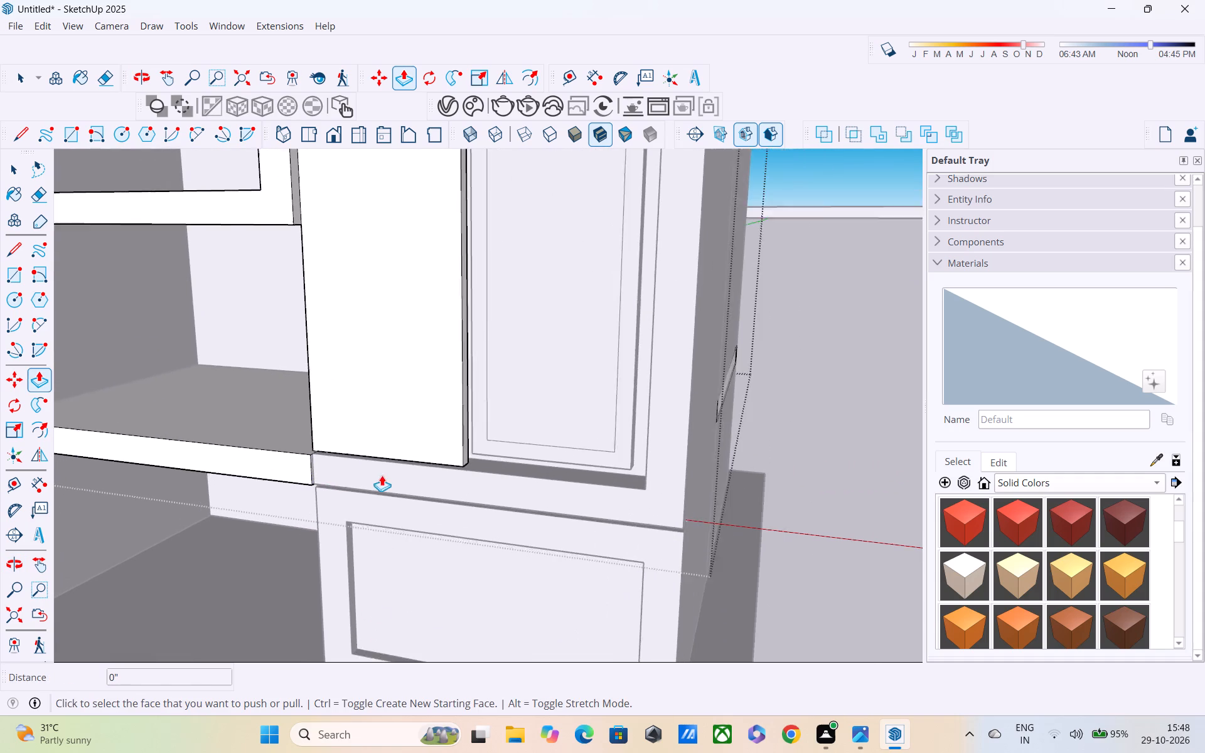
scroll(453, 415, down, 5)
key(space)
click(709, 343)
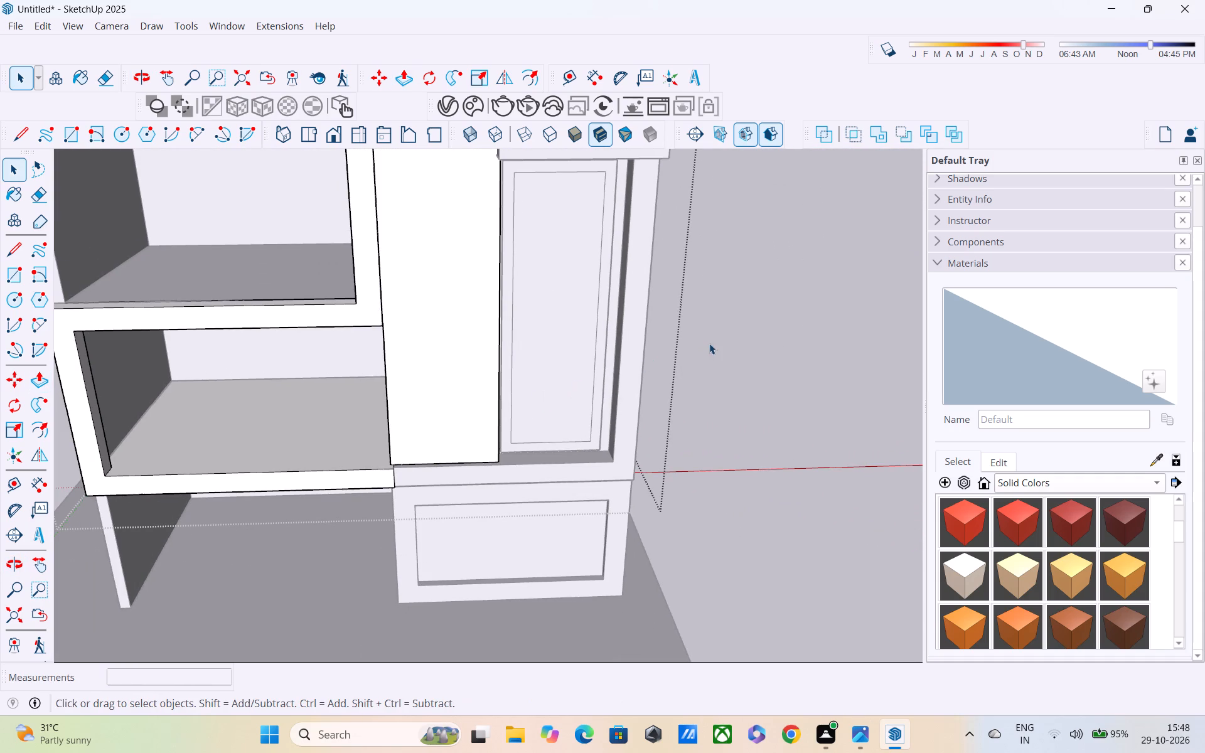
Examine the front facade, roof slab, parapet, balcony frames and wall panel from above and below.
scroll(672, 362, down, 3)
middle_drag(667, 366, 669, 491)
middle_drag(510, 455, 508, 311)
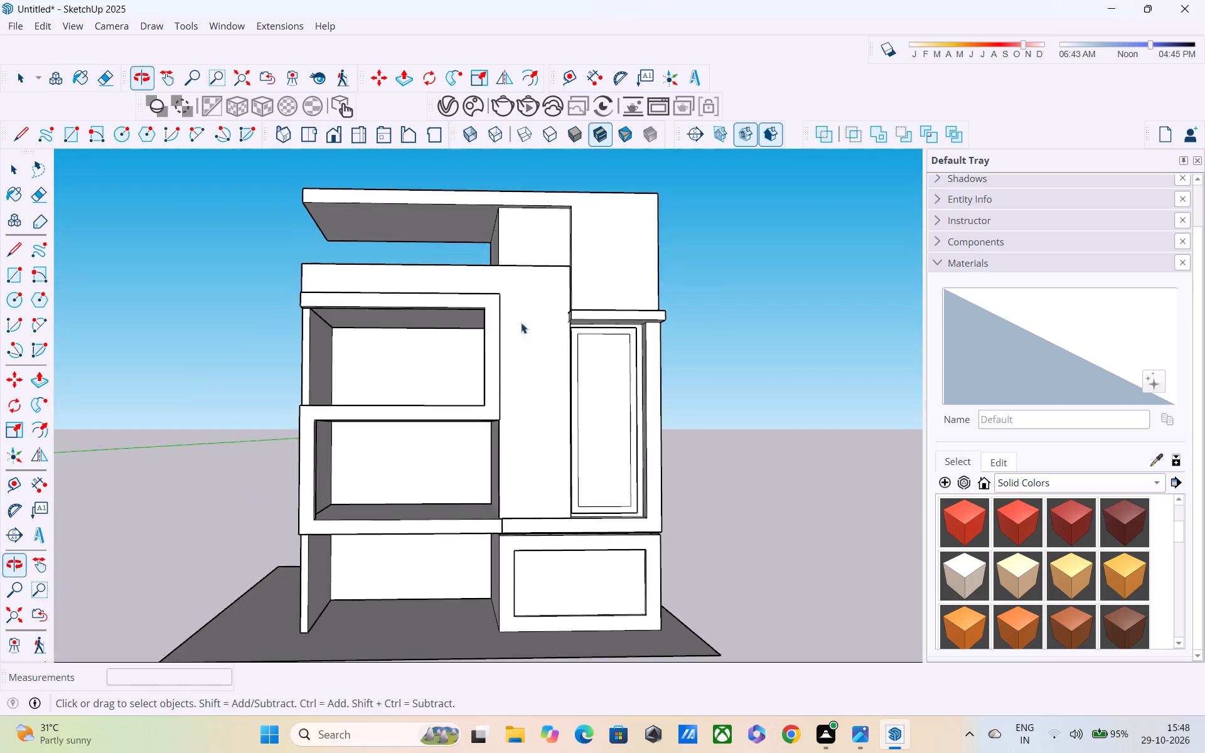
scroll(536, 341, up, 4)
middle_drag(539, 339, 537, 466)
scroll(640, 356, up, 3)
scroll(582, 346, up, 3)
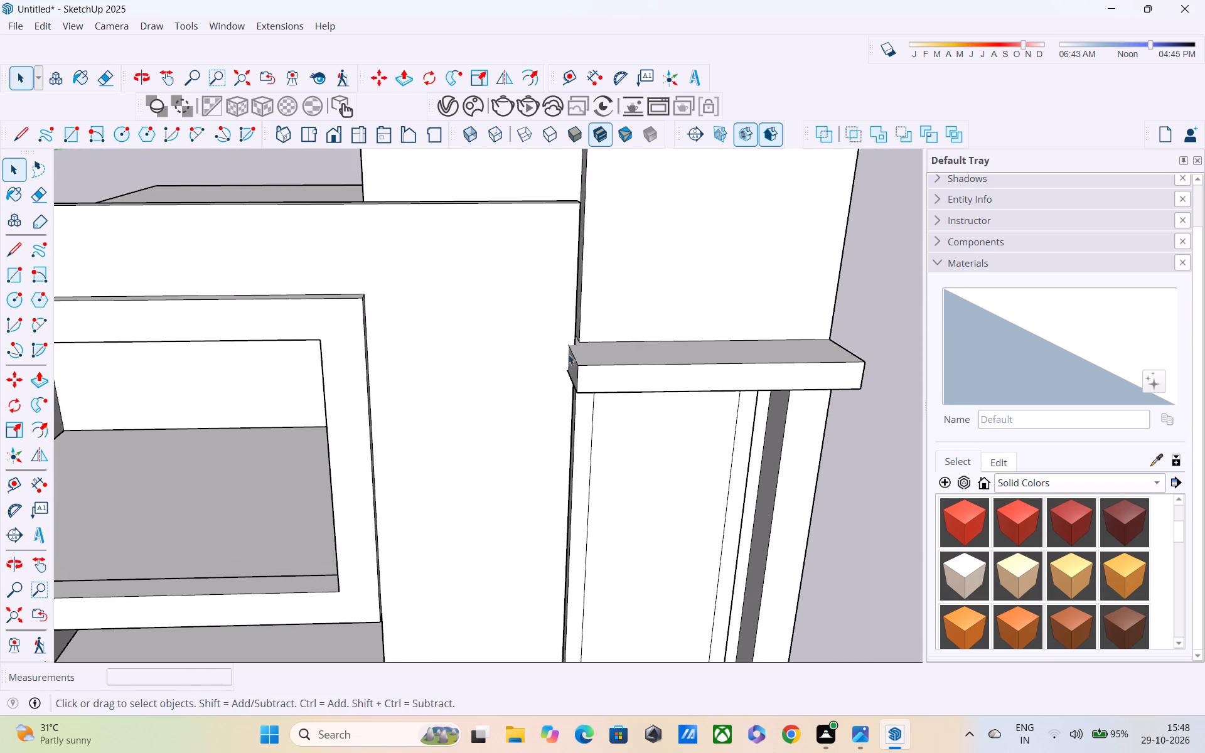
middle_drag(544, 404, 489, 444)
scroll(467, 397, down, 5)
shift+middle_drag(468, 396, 634, 539)
scroll(633, 528, up, 1)
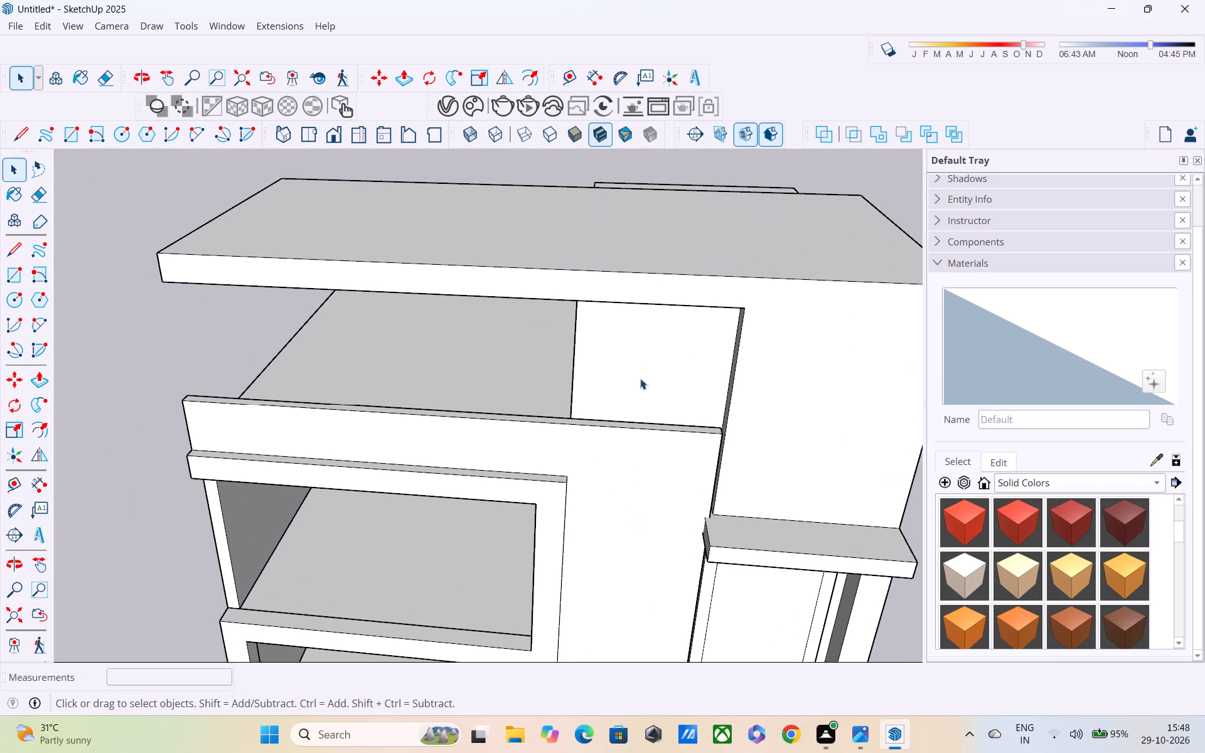
scroll(545, 419, down, 1)
middle_drag(620, 210, 633, 211)
middle_drag(538, 499, 599, 278)
shift+scroll(599, 384, down, 3)
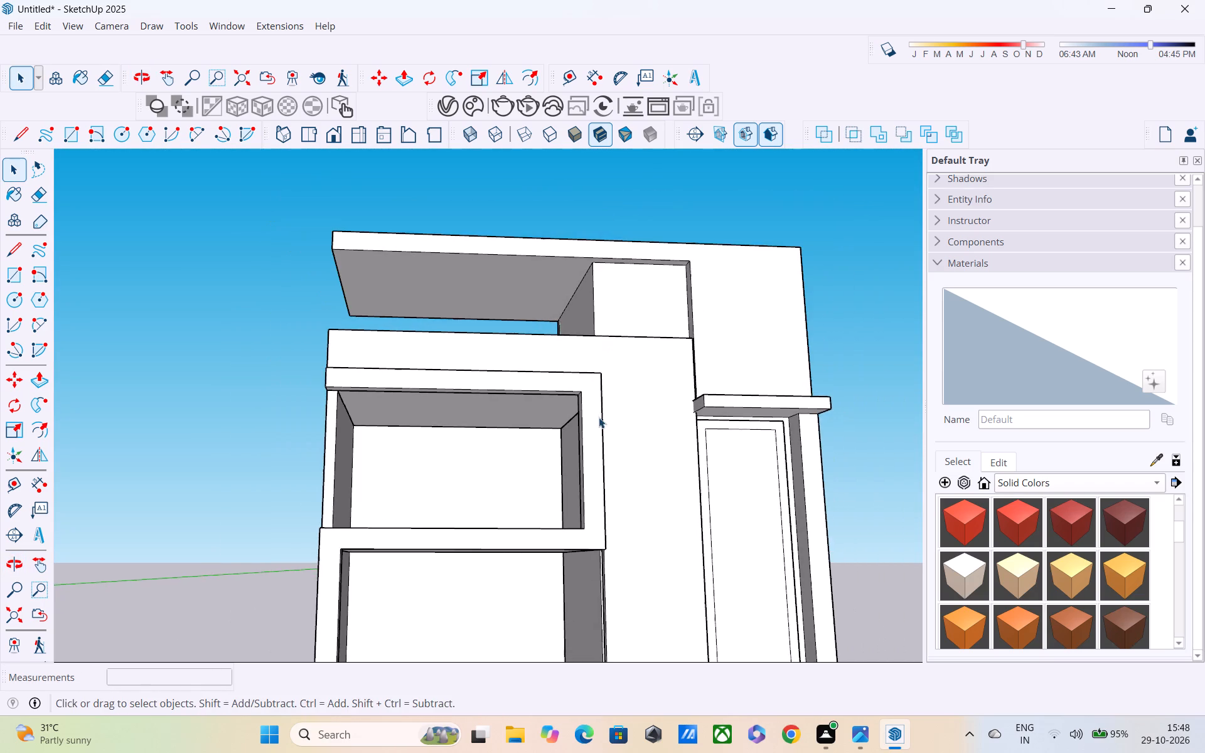
shift+middle_drag(601, 440, 601, 267)
scroll(600, 291, down, 3)
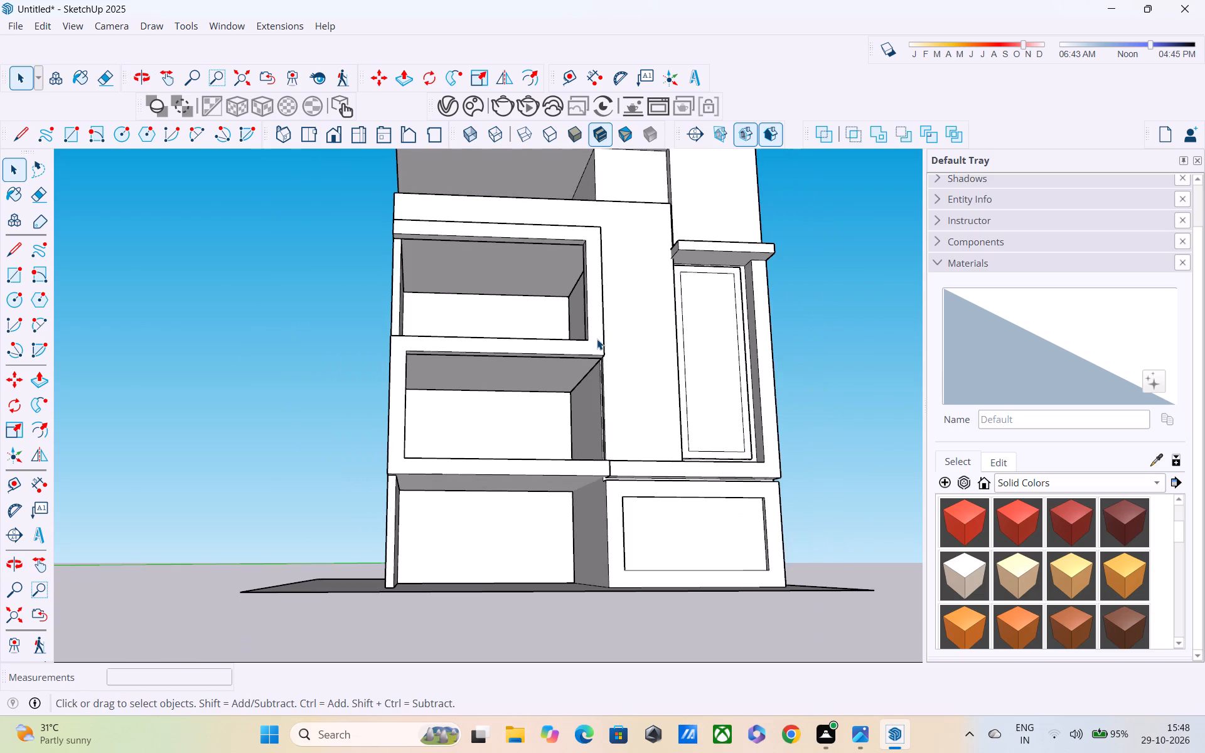
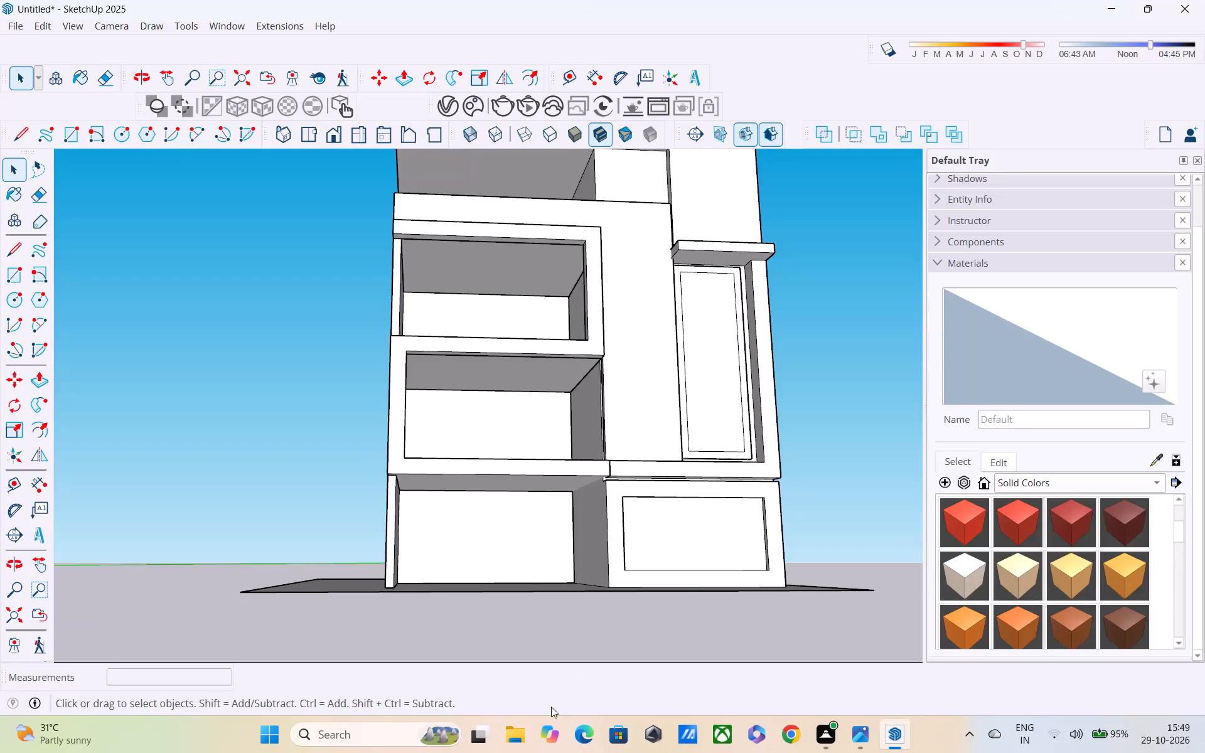
Examine the building's front facade, side wall and overhanging roof slab from several angles.
middle_drag(729, 446, 544, 521)
scroll(556, 512, down, 3)
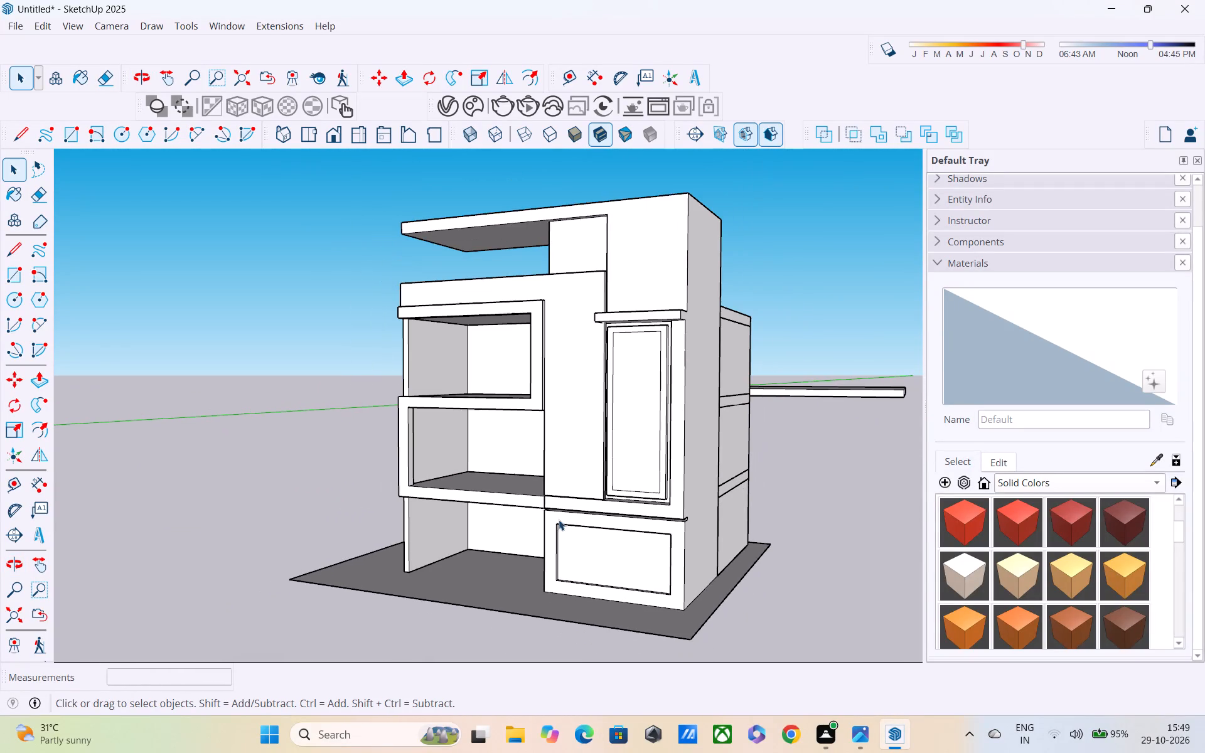
middle_drag(582, 513, 559, 444)
scroll(559, 444, up, 1)
scroll(555, 446, down, 1)
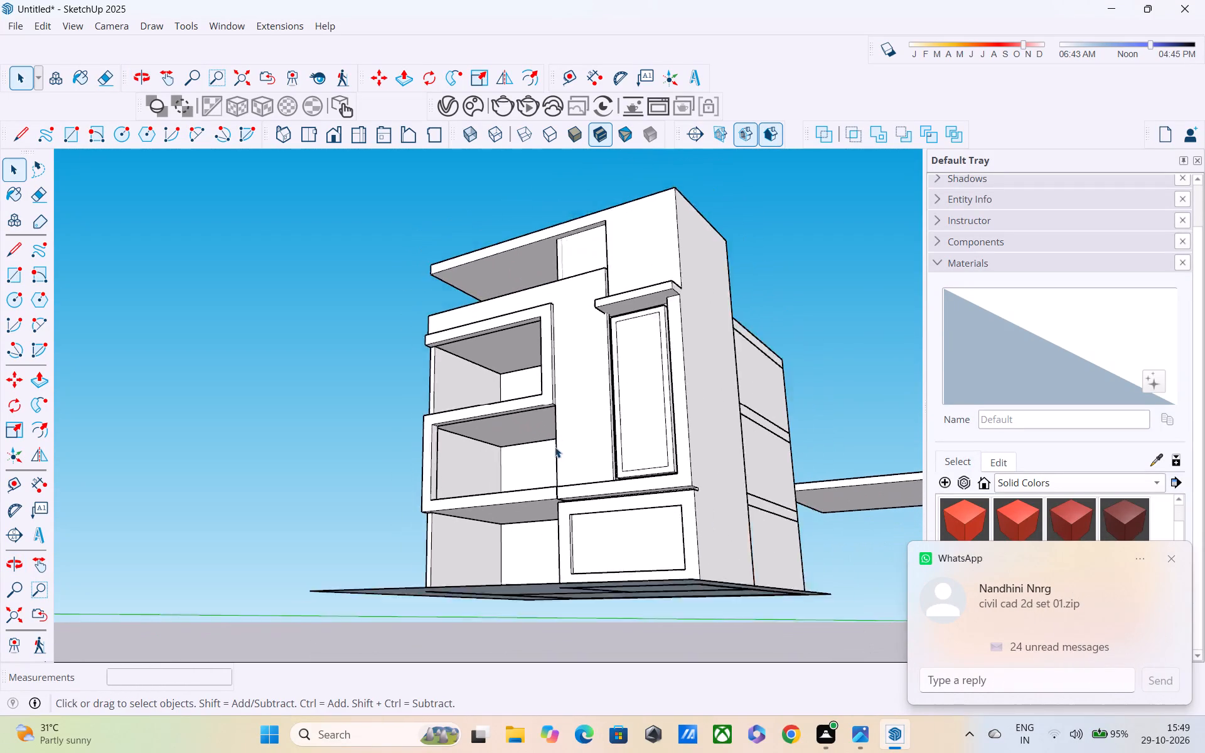
scroll(555, 447, down, 2)
middle_drag(555, 447, 612, 538)
middle_drag(629, 529, 616, 473)
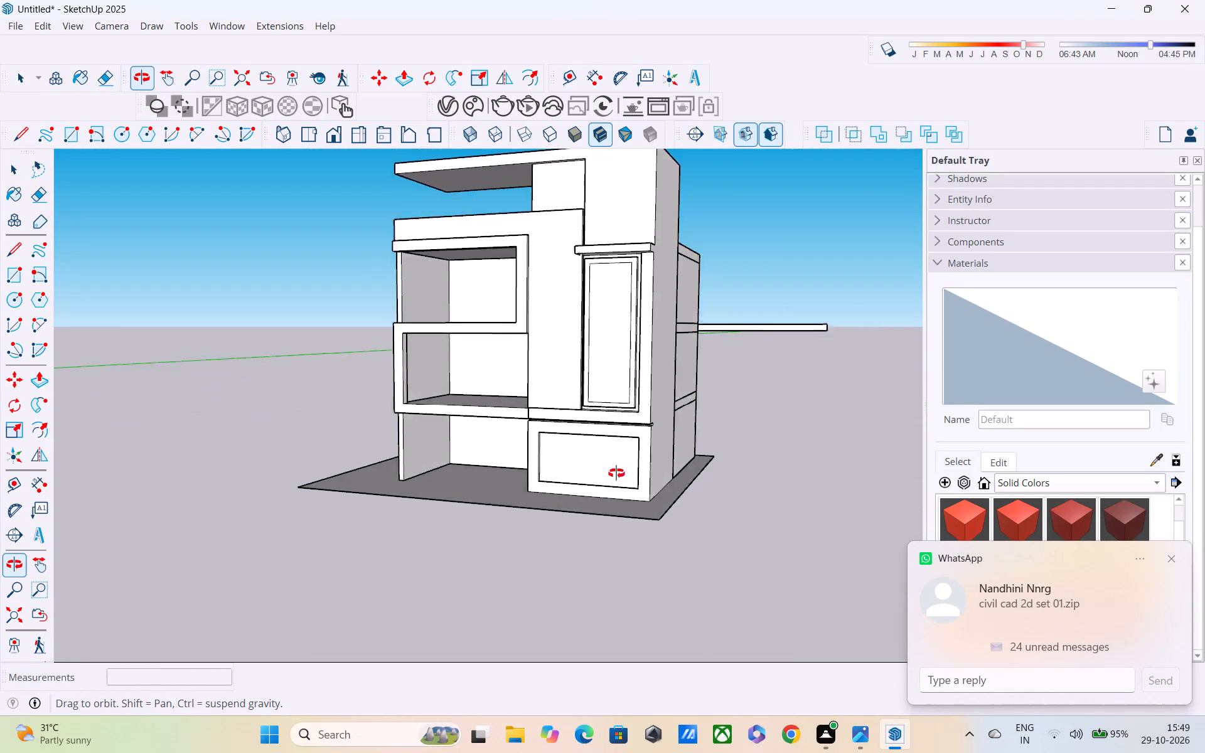
middle_drag(616, 473, 639, 561)
scroll(649, 546, down, 1)
middle_drag(645, 533, 601, 500)
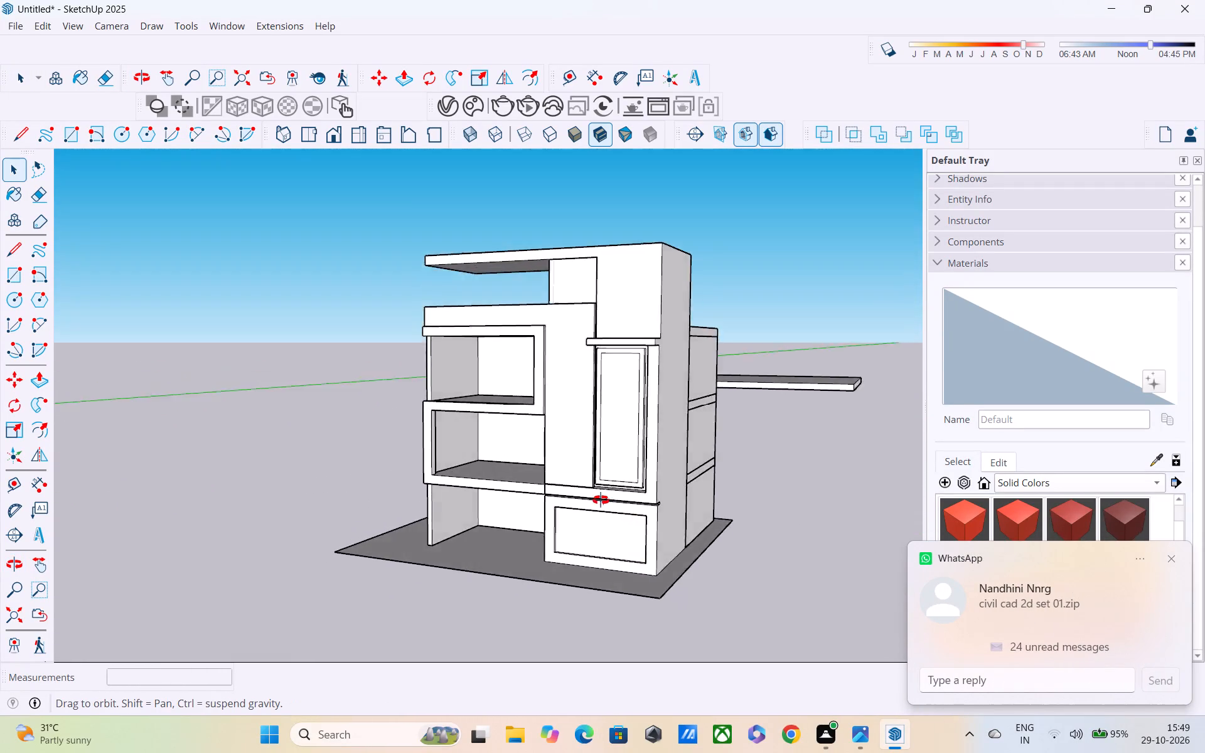
middle_drag(601, 500, 635, 553)
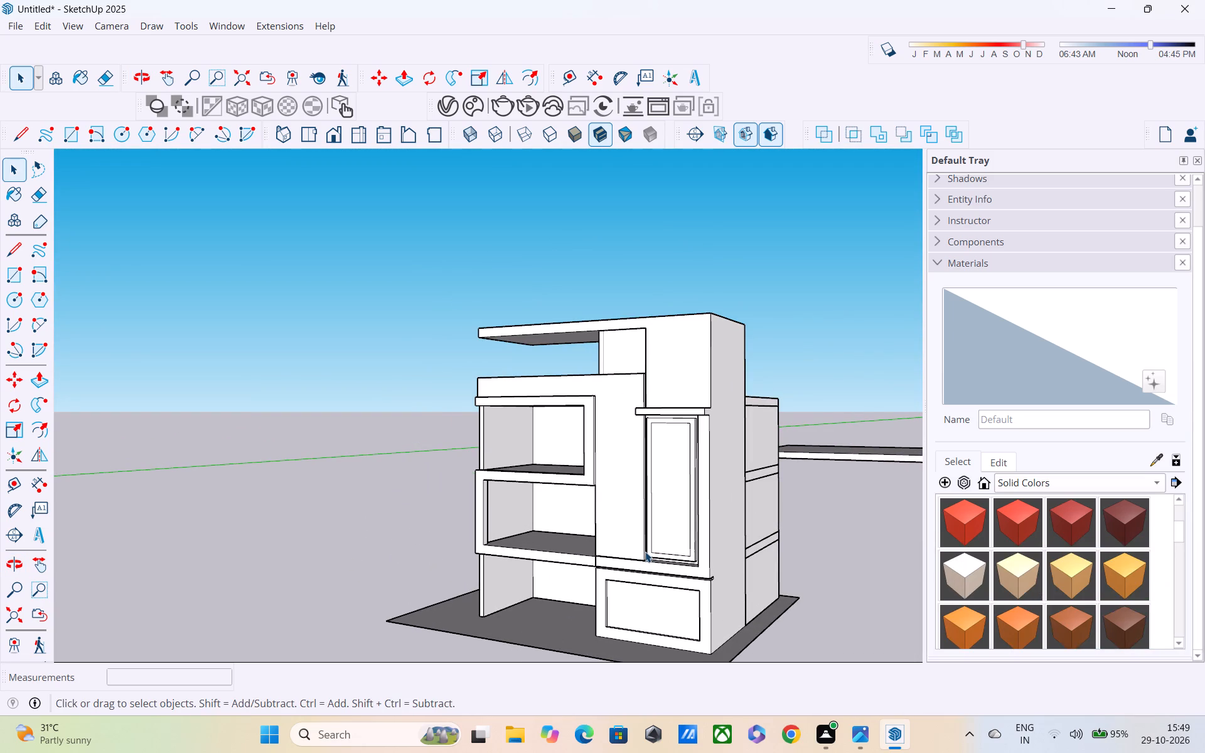
middle_drag(766, 451, 722, 424)
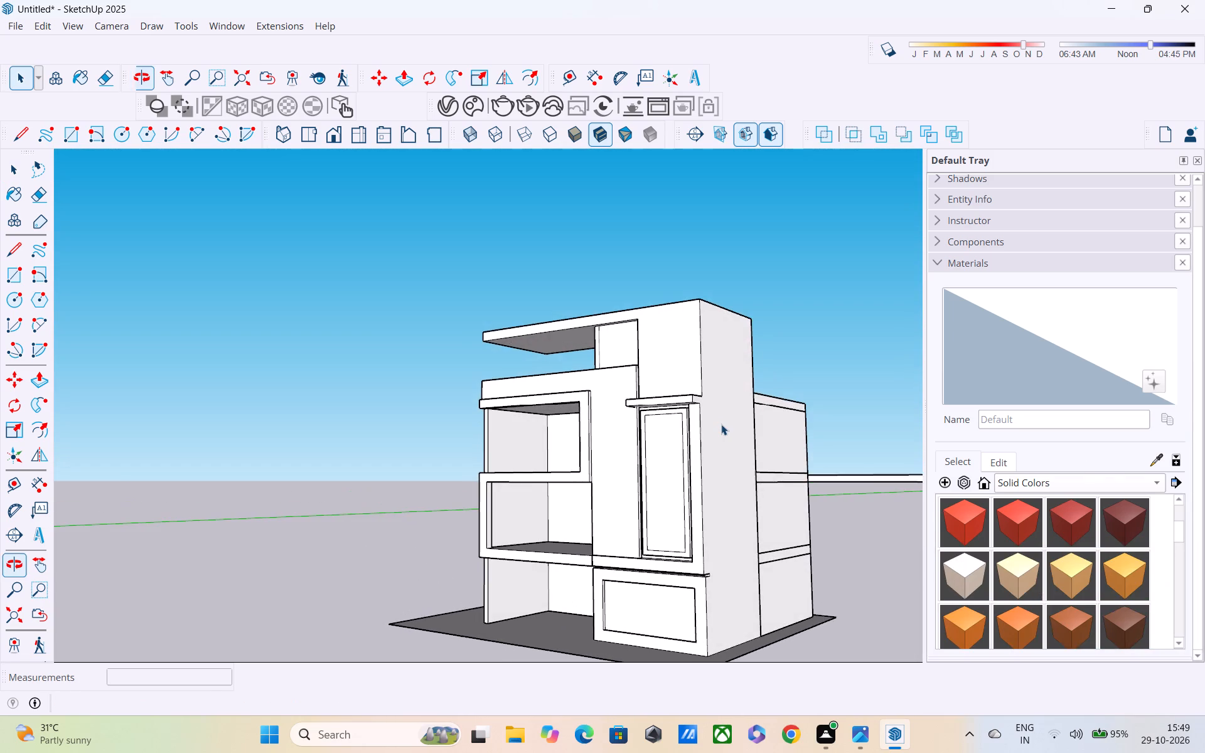
scroll(721, 424, down, 3)
shift+middle_drag(724, 430, 700, 477)
scroll(660, 453, up, 3)
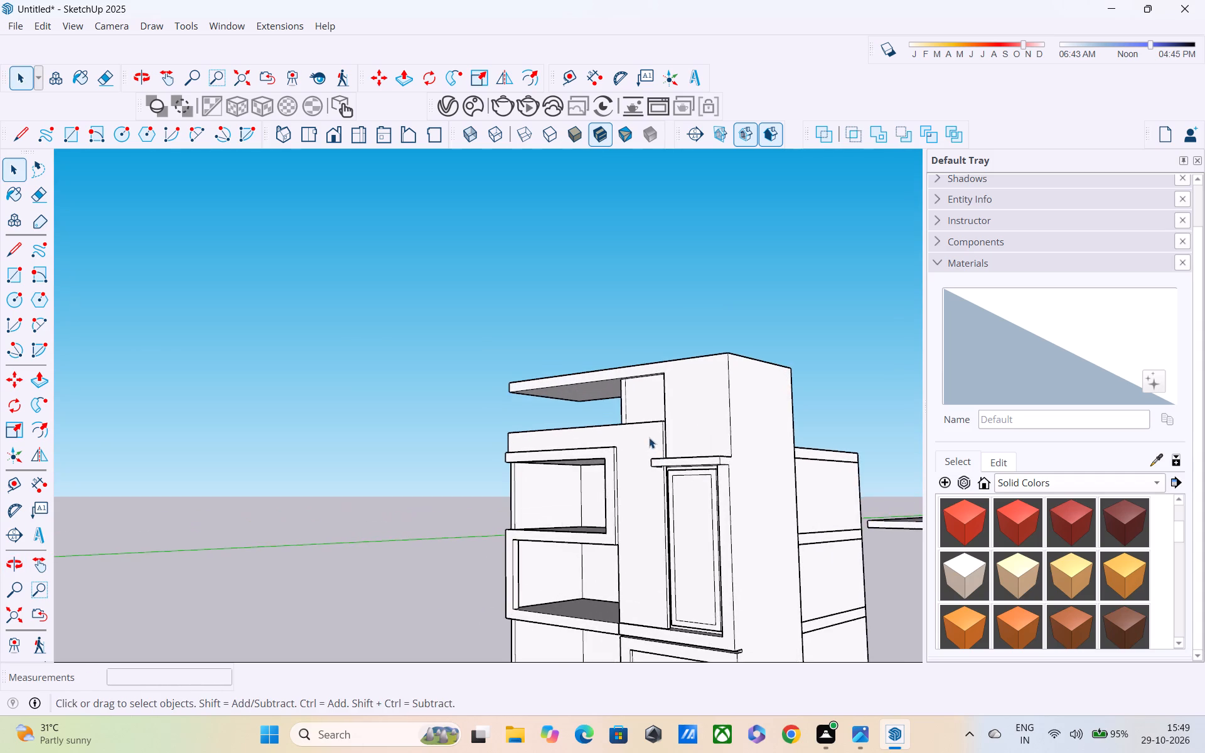
middle_drag(646, 435, 640, 492)
scroll(662, 485, up, 3)
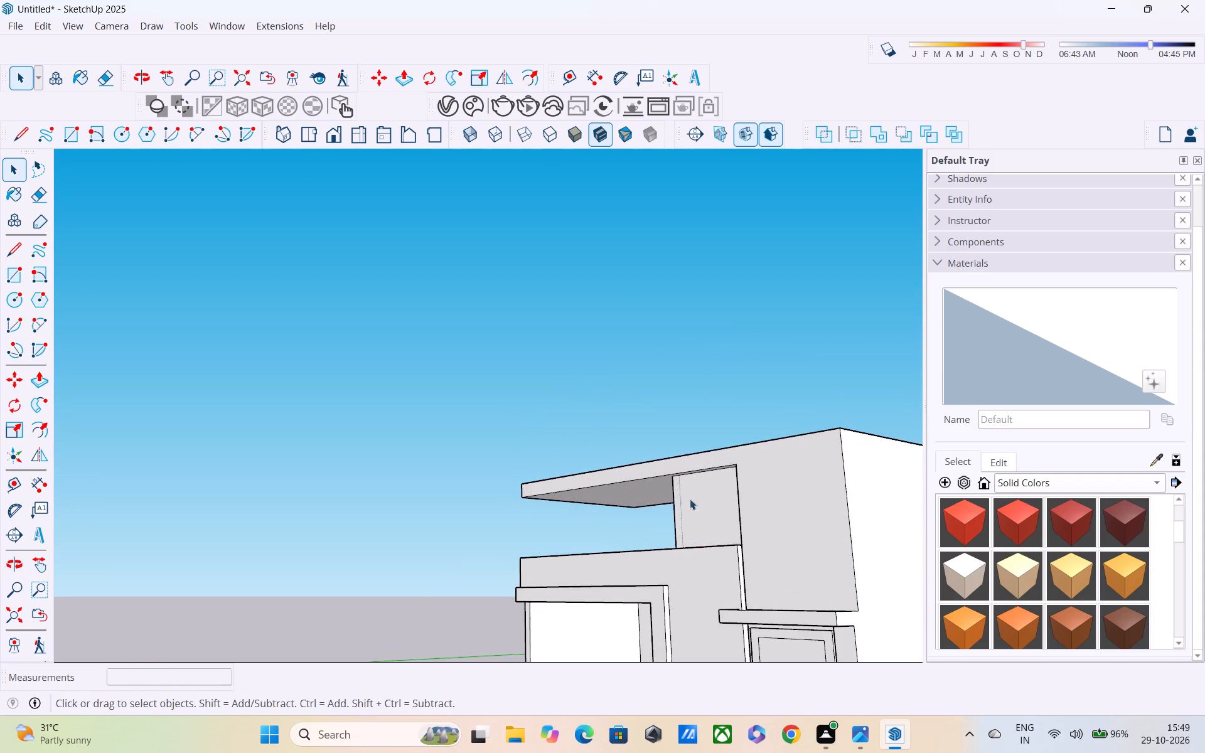
scroll(690, 499, up, 4)
middle_drag(715, 509, 808, 536)
scroll(791, 518, down, 10)
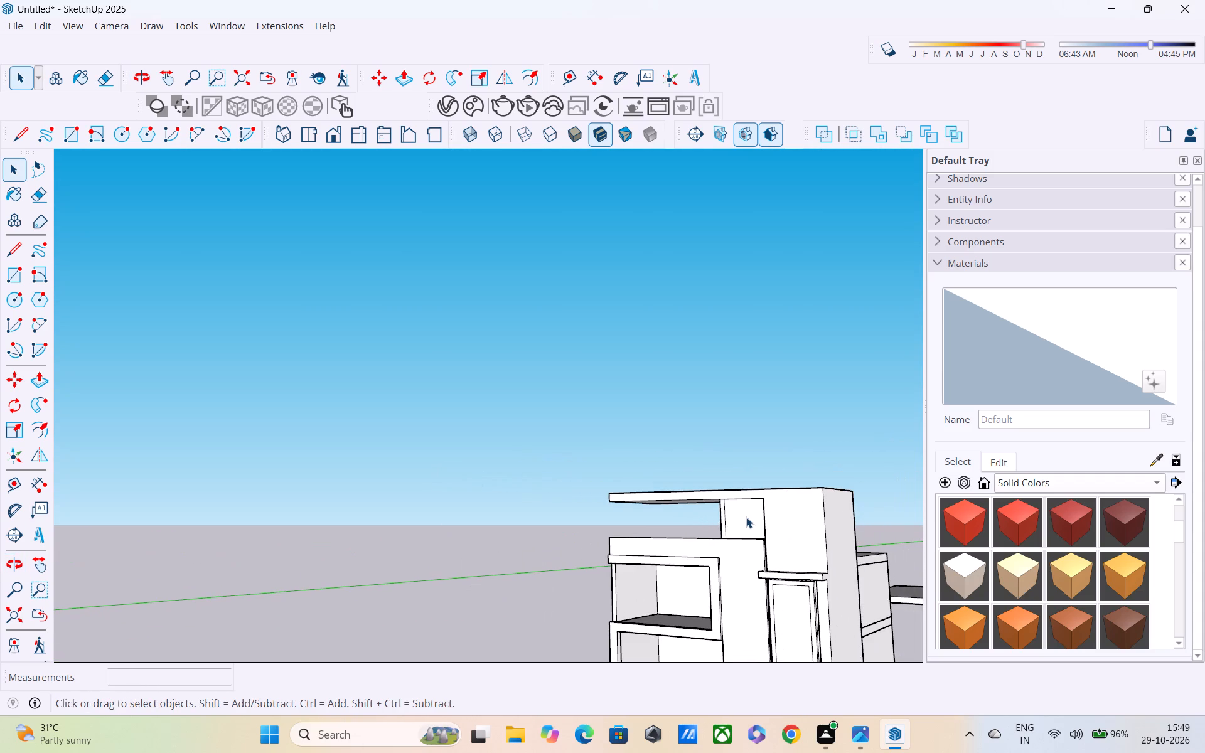
Select all geometry connected to the recessed wall face below the roof overhang to check its extent, and clear the selection.
click(726, 516)
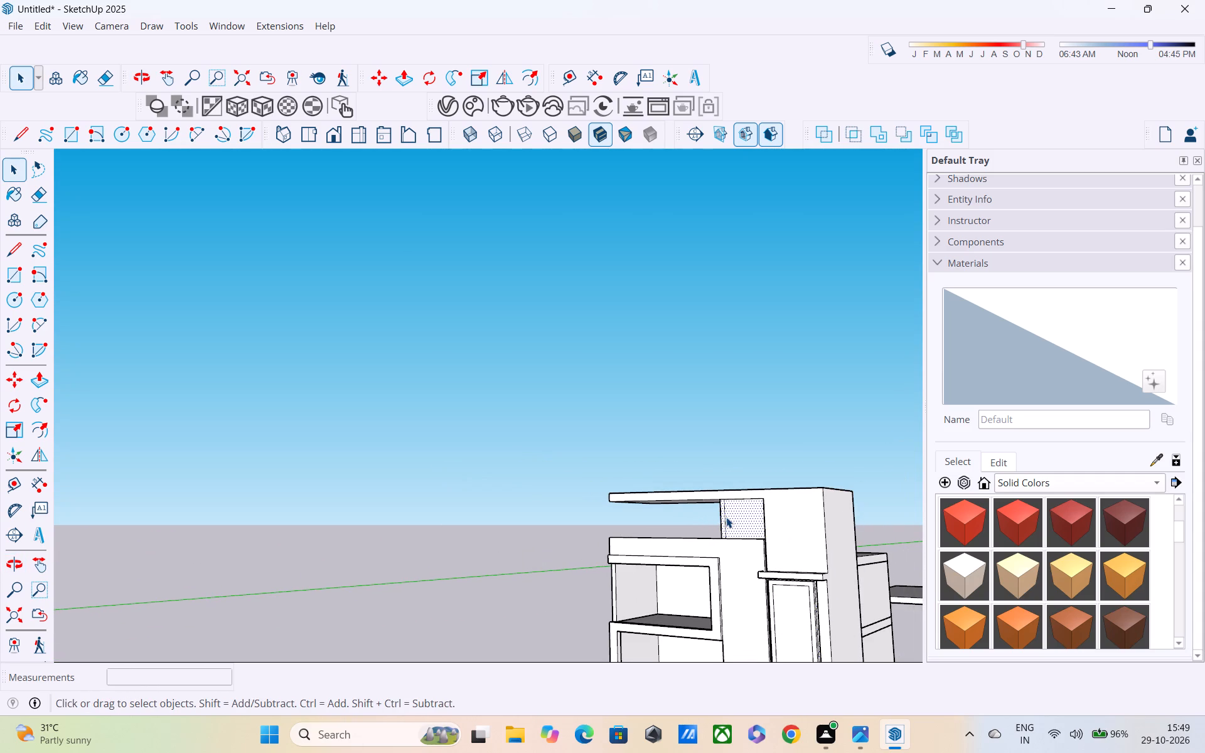
click(726, 517)
double_click(726, 517)
scroll(726, 519, up, 1)
middle_drag(726, 519, 790, 572)
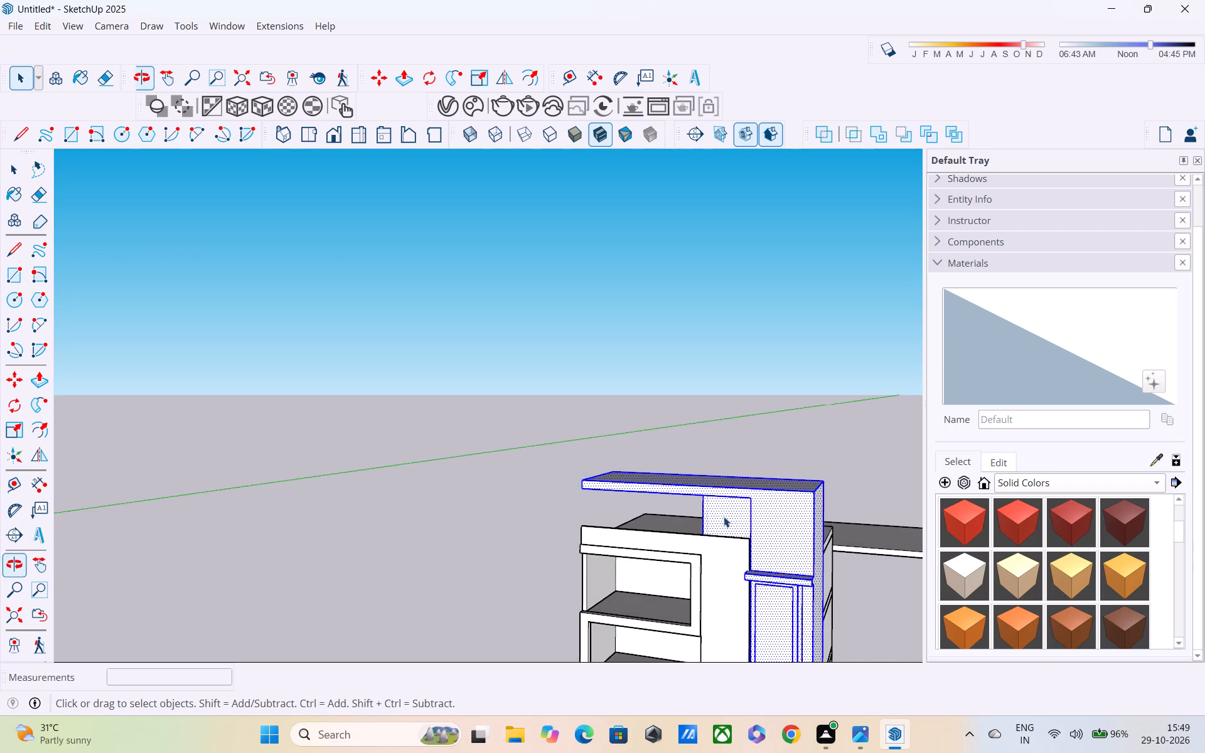
scroll(723, 514, up, 9)
scroll(705, 503, down, 4)
click(370, 416)
scroll(523, 444, down, 5)
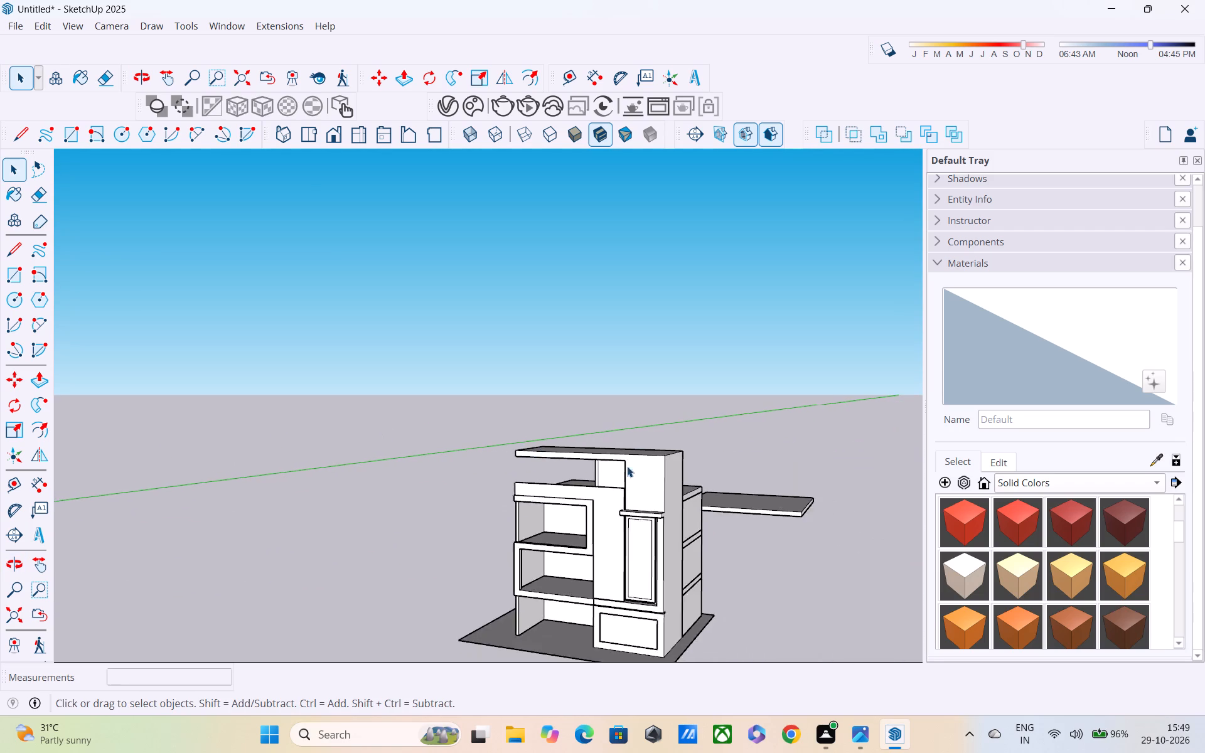
scroll(640, 468, down, 4)
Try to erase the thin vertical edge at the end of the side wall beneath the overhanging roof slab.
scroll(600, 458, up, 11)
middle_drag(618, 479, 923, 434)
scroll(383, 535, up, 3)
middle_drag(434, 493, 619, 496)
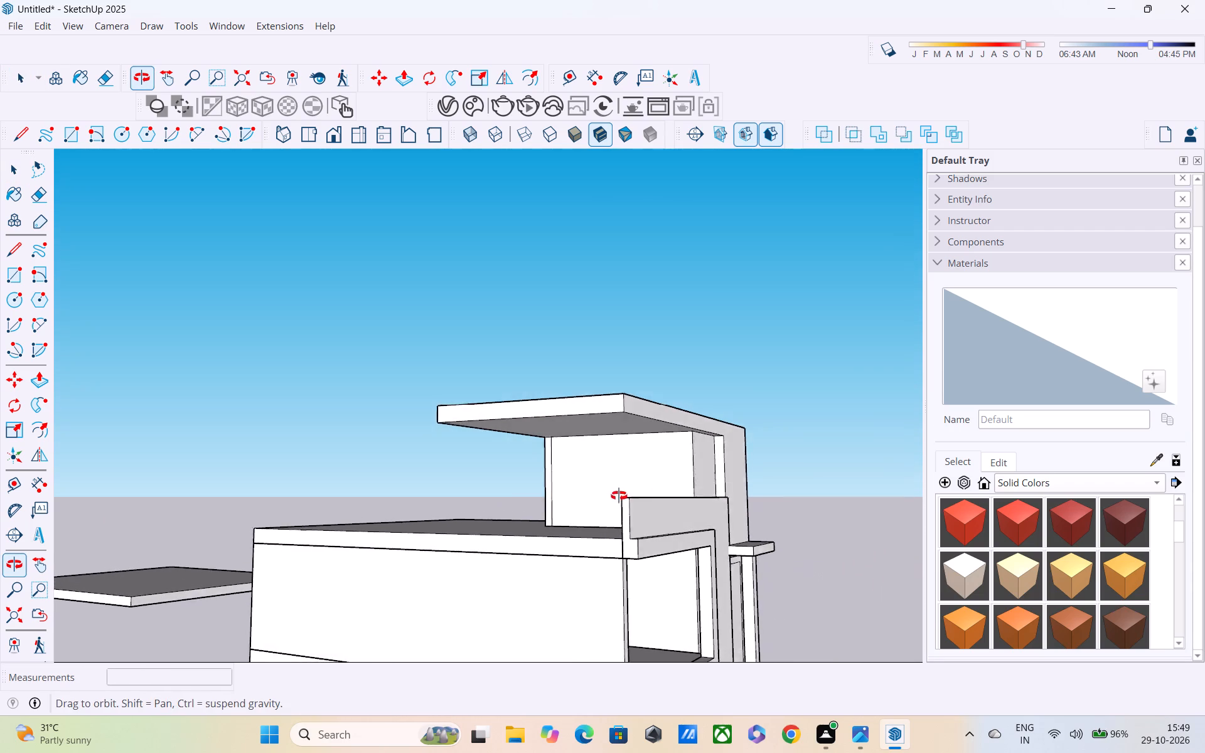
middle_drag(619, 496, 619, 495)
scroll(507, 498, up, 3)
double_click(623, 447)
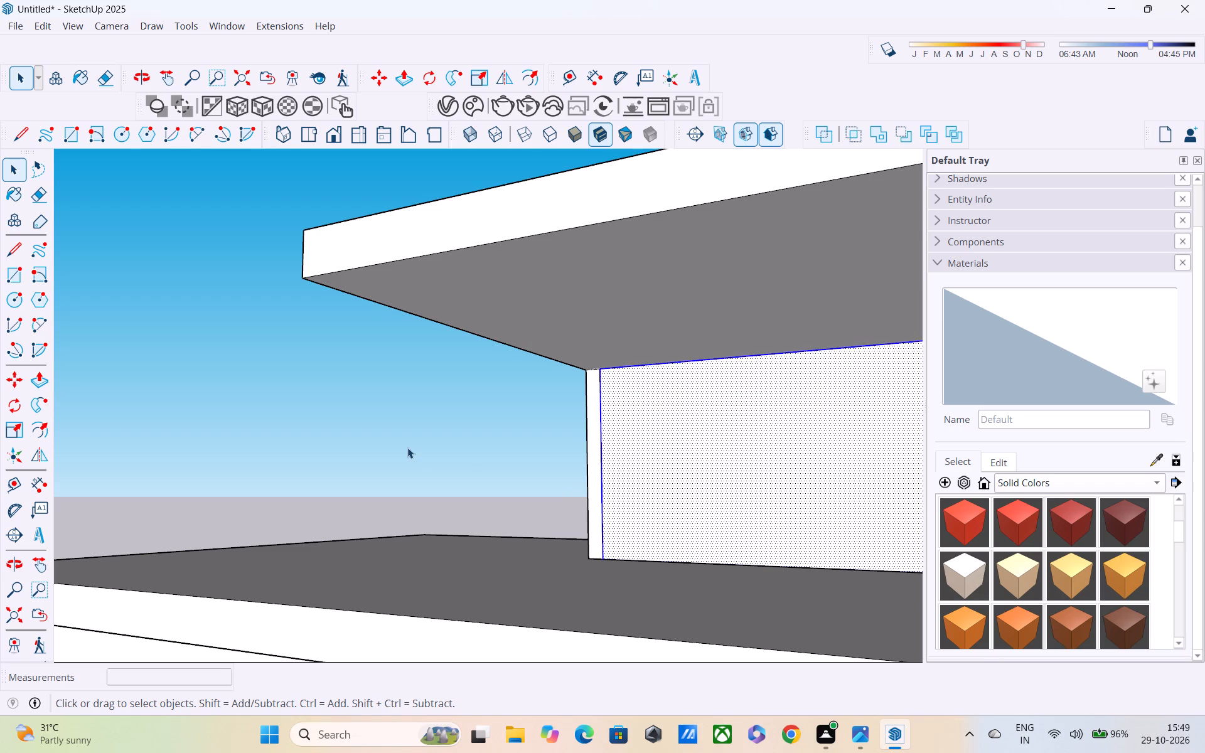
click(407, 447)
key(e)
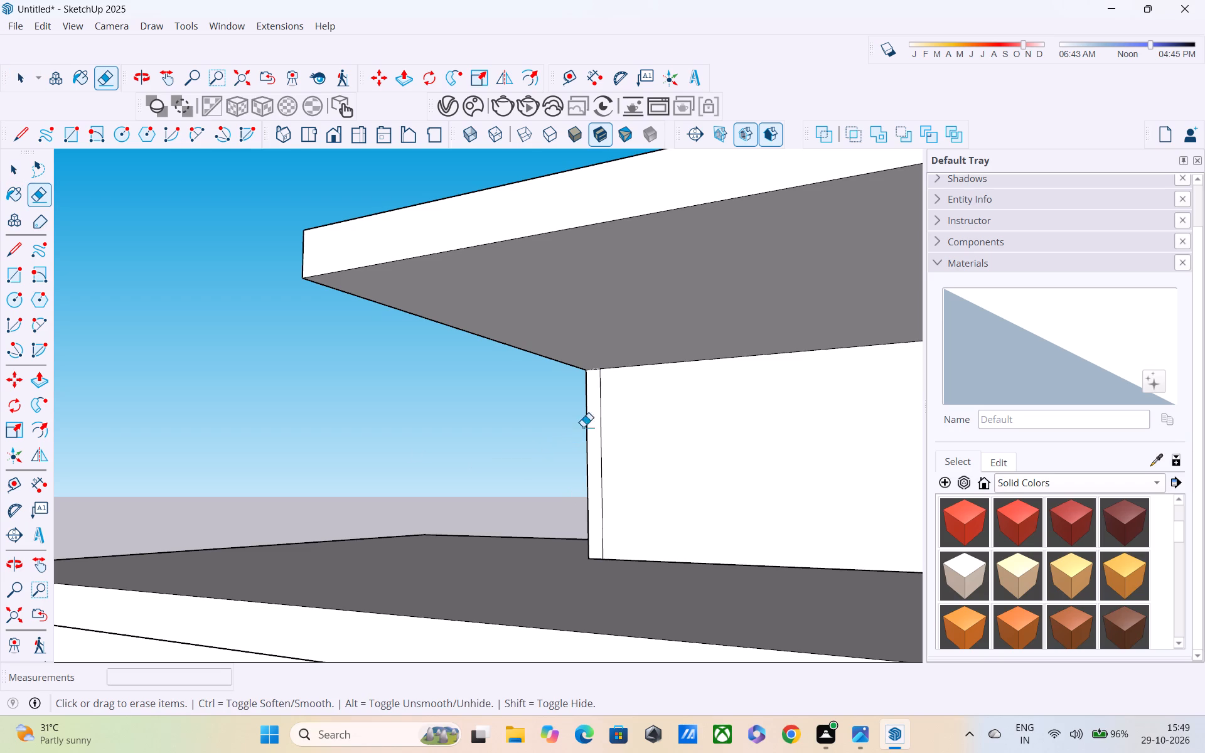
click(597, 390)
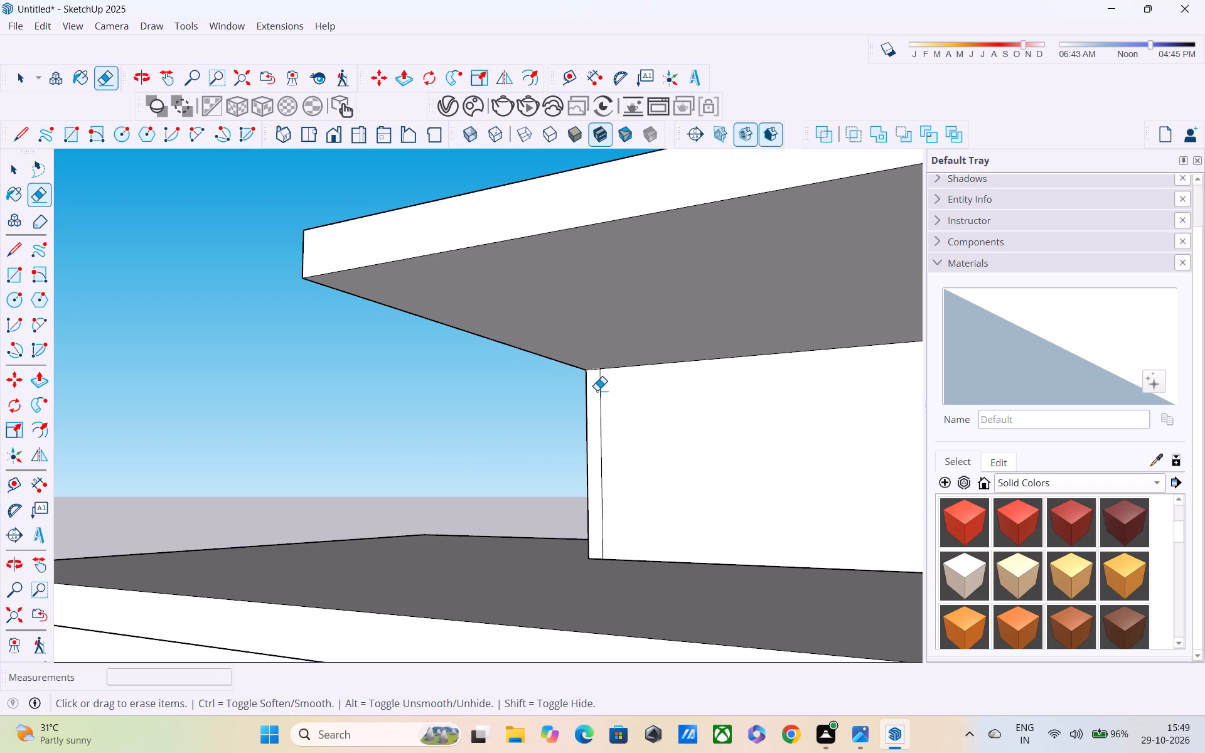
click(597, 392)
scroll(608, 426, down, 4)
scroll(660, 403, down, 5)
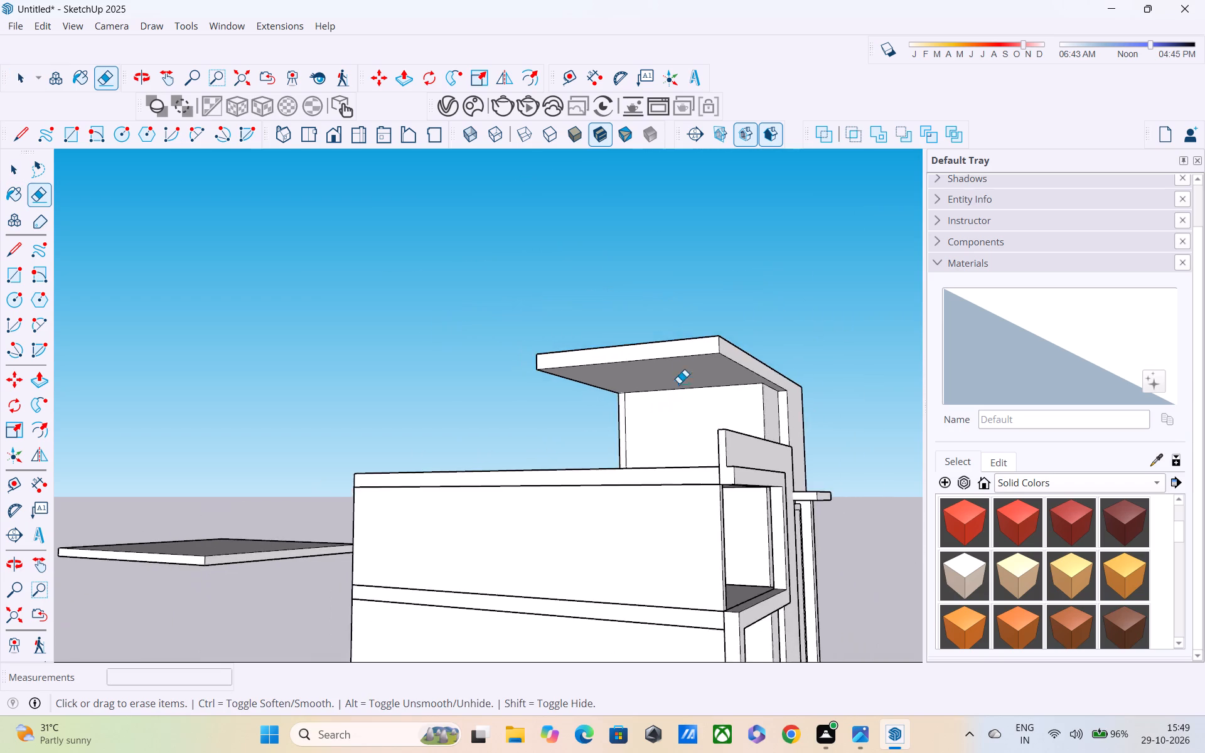
Inspect the whole building from the front, side and above, including the framed panels and ledges.
scroll(686, 348, down, 5)
middle_drag(700, 353, 421, 474)
scroll(420, 470, up, 1)
scroll(441, 461, down, 5)
middle_drag(533, 461, 460, 288)
scroll(622, 465, up, 6)
middle_drag(562, 483, 362, 572)
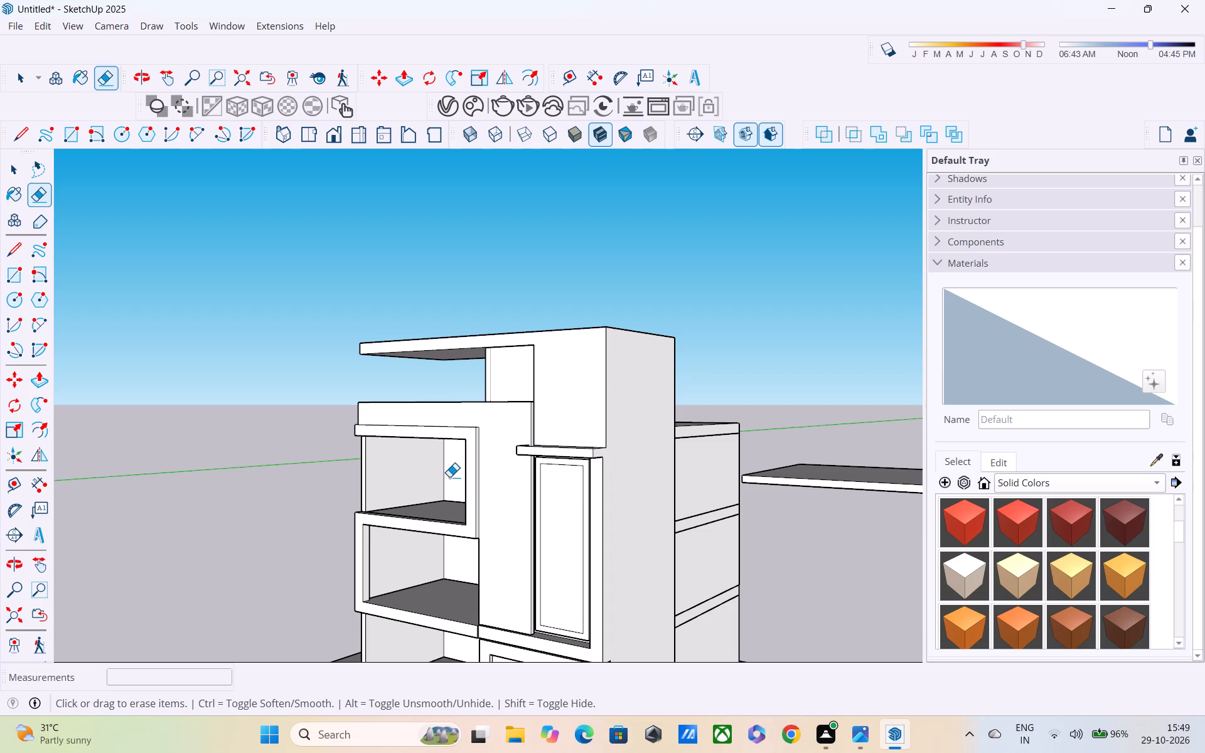
middle_drag(616, 483, 558, 446)
scroll(602, 488, up, 3)
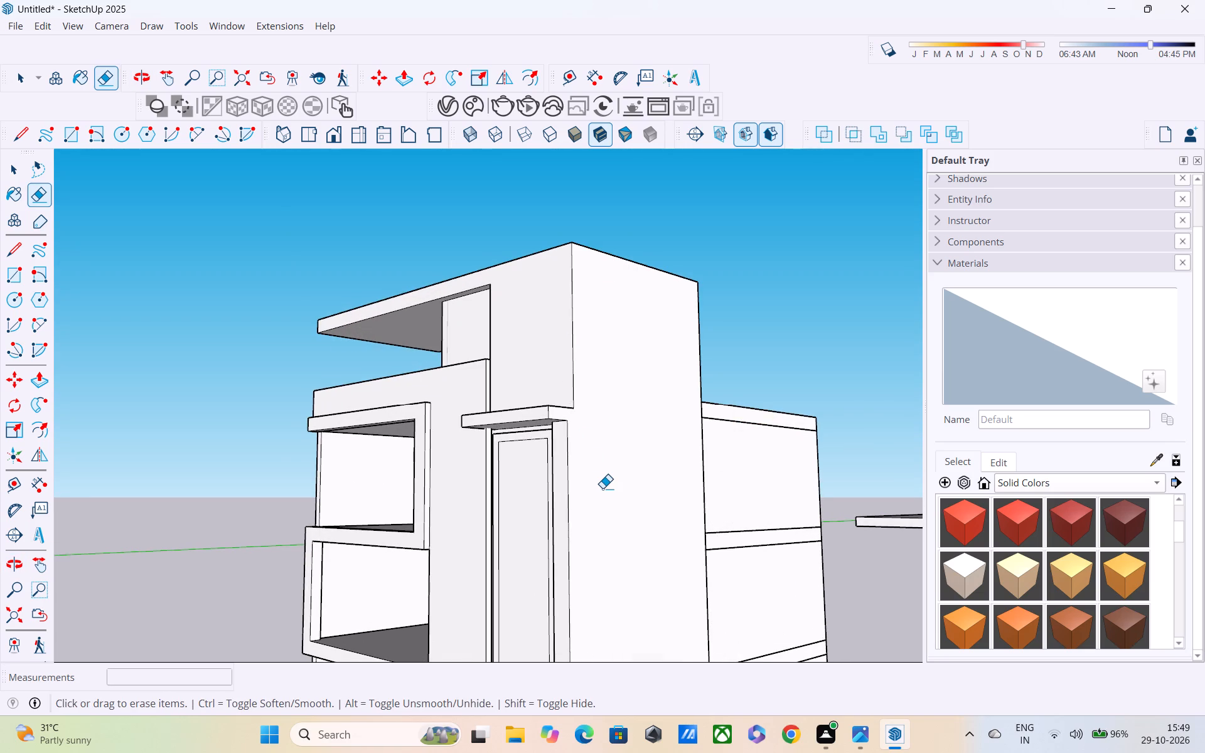
shift+middle_drag(602, 488, 609, 368)
scroll(609, 368, down, 2)
shift+middle_drag(613, 371, 609, 230)
scroll(624, 379, up, 1)
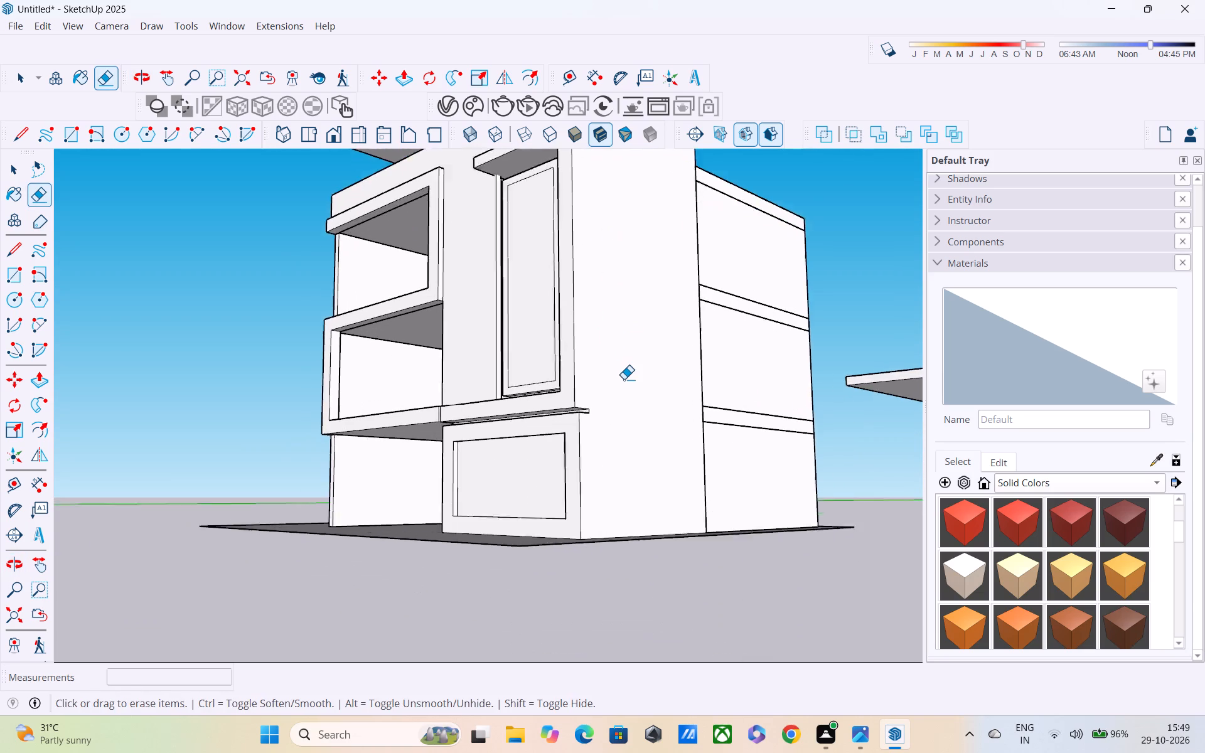
scroll(624, 379, up, 2)
middle_drag(614, 407, 579, 406)
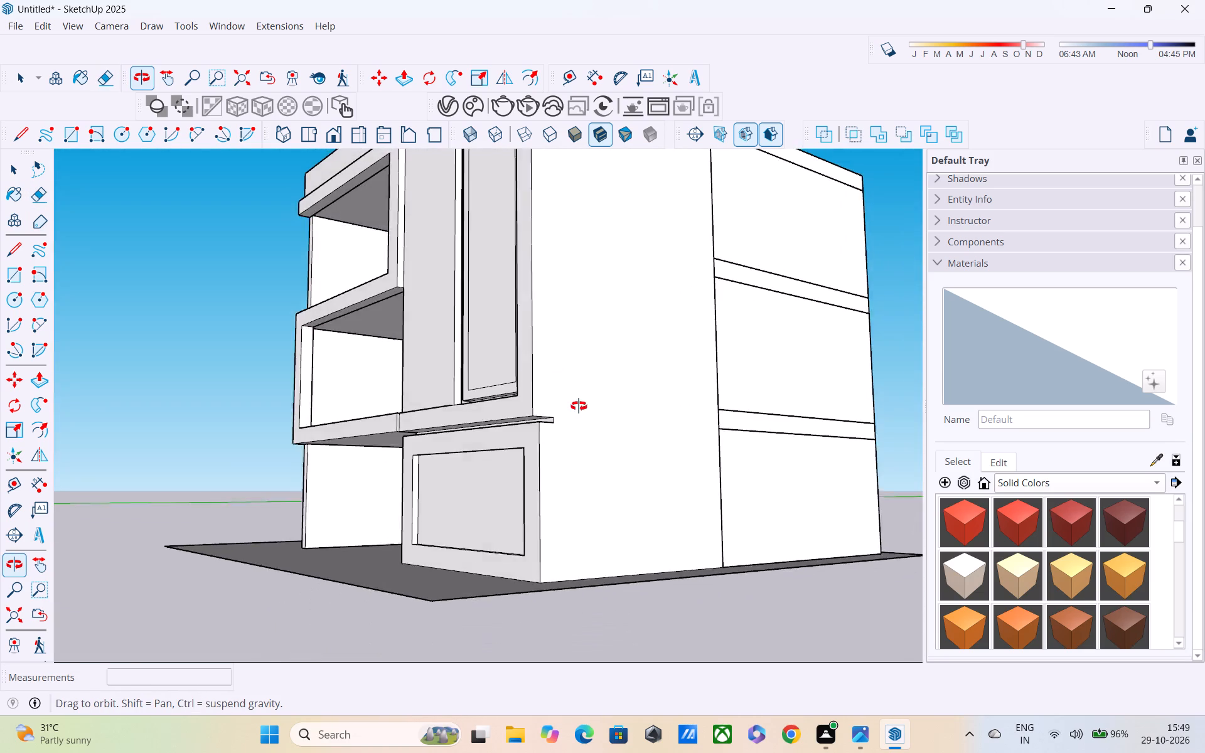
middle_drag(579, 406, 628, 417)
scroll(628, 417, down, 3)
middle_drag(630, 423, 500, 560)
scroll(493, 550, up, 1)
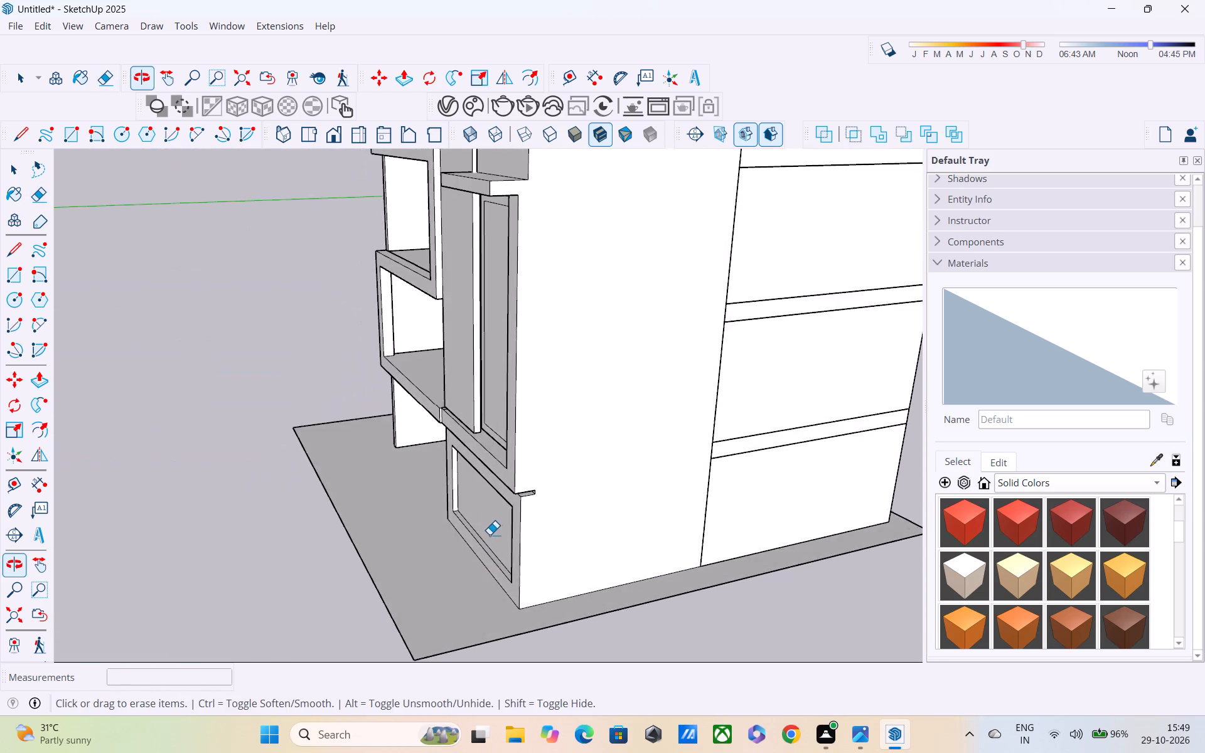
scroll(498, 524, down, 6)
scroll(511, 528, up, 1)
middle_drag(513, 528, 601, 559)
scroll(608, 530, down, 4)
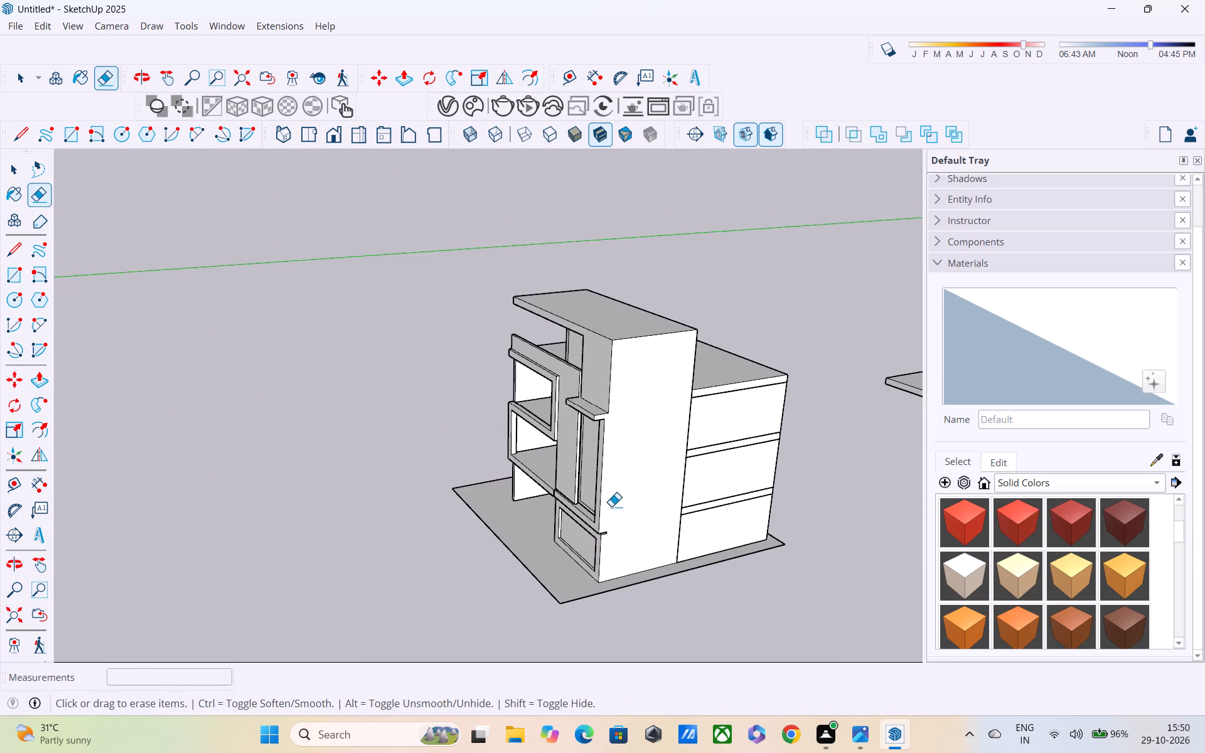
middle_drag(611, 501, 710, 398)
middle_drag(631, 401, 764, 358)
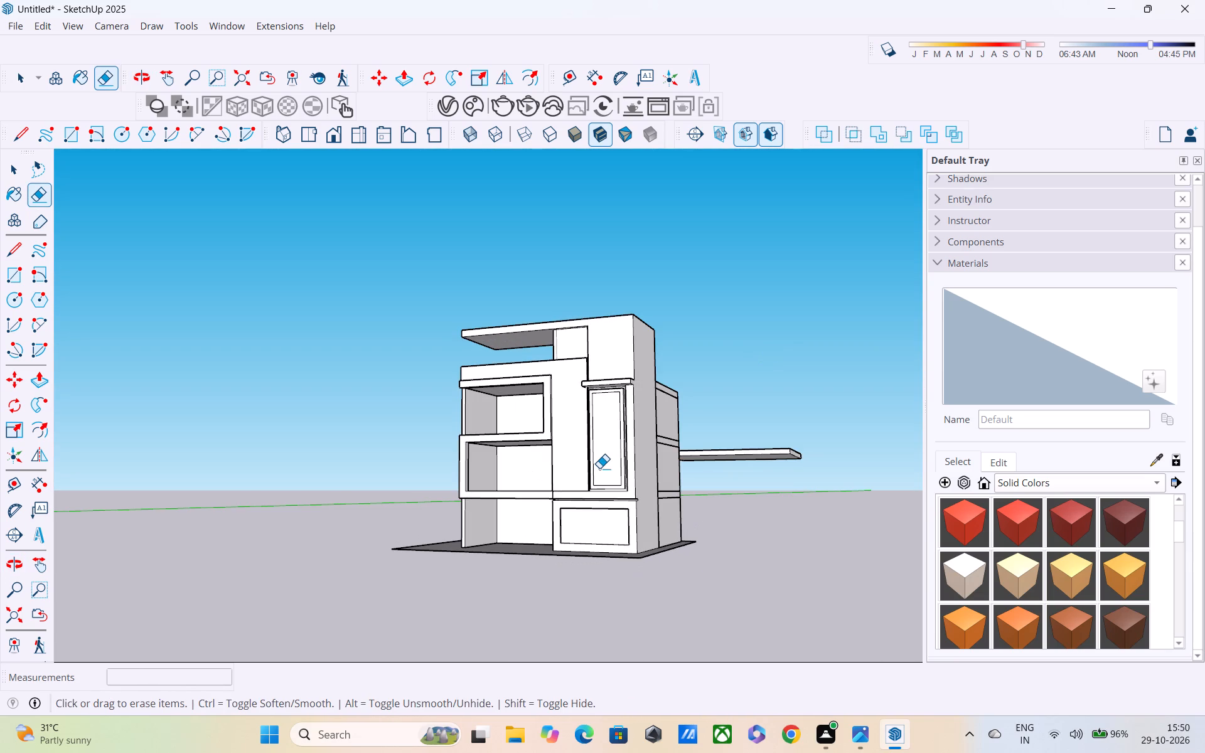
Open the front facade group around the two balcony openings for editing.
key(space)
double_click(564, 463)
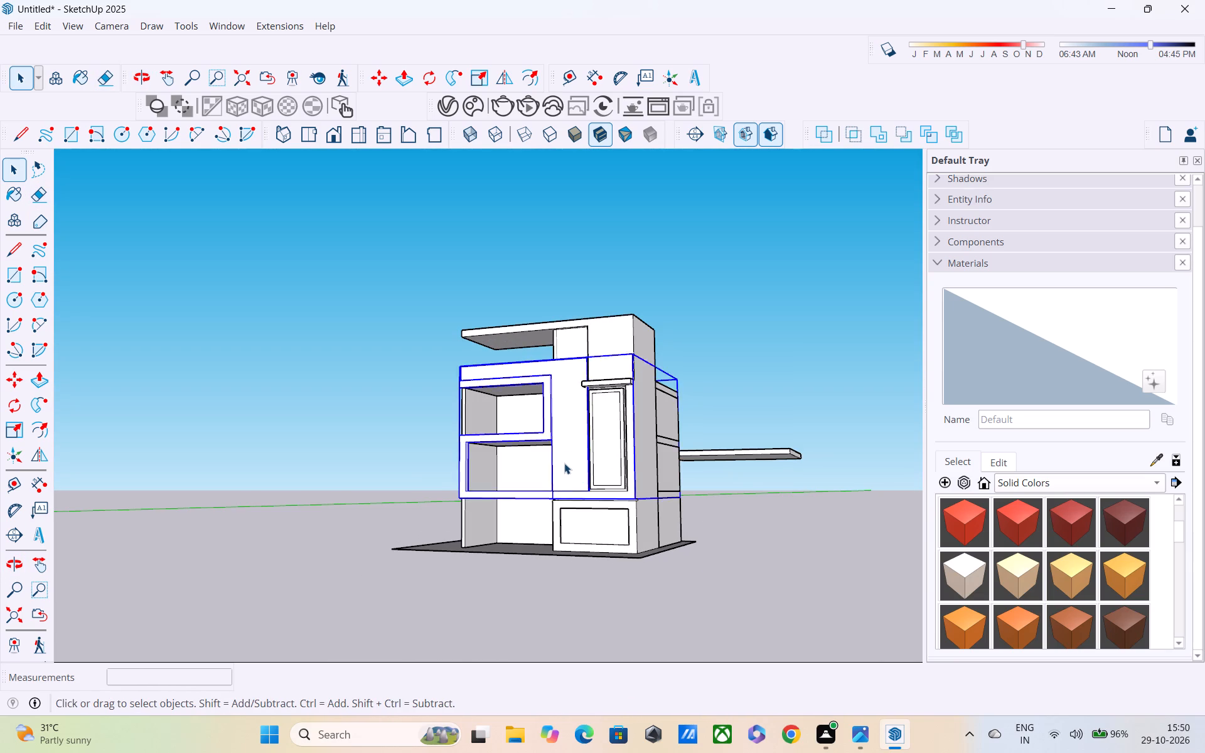
middle_drag(569, 459, 640, 495)
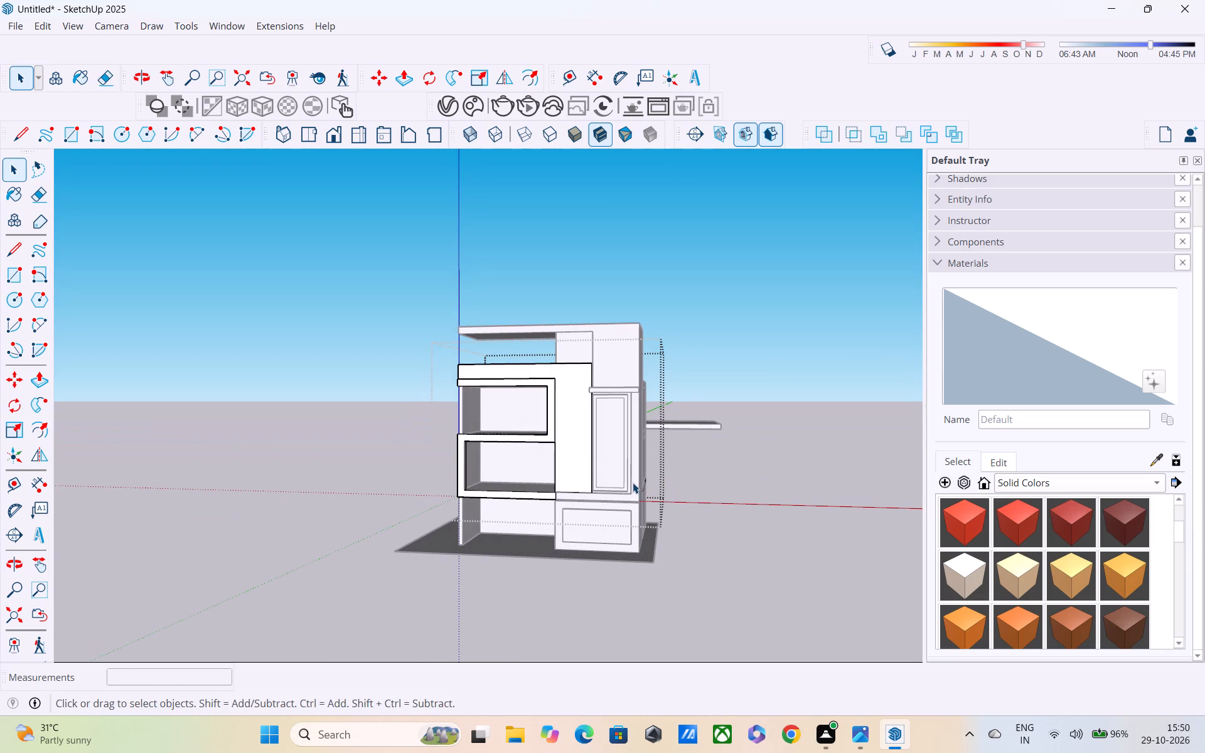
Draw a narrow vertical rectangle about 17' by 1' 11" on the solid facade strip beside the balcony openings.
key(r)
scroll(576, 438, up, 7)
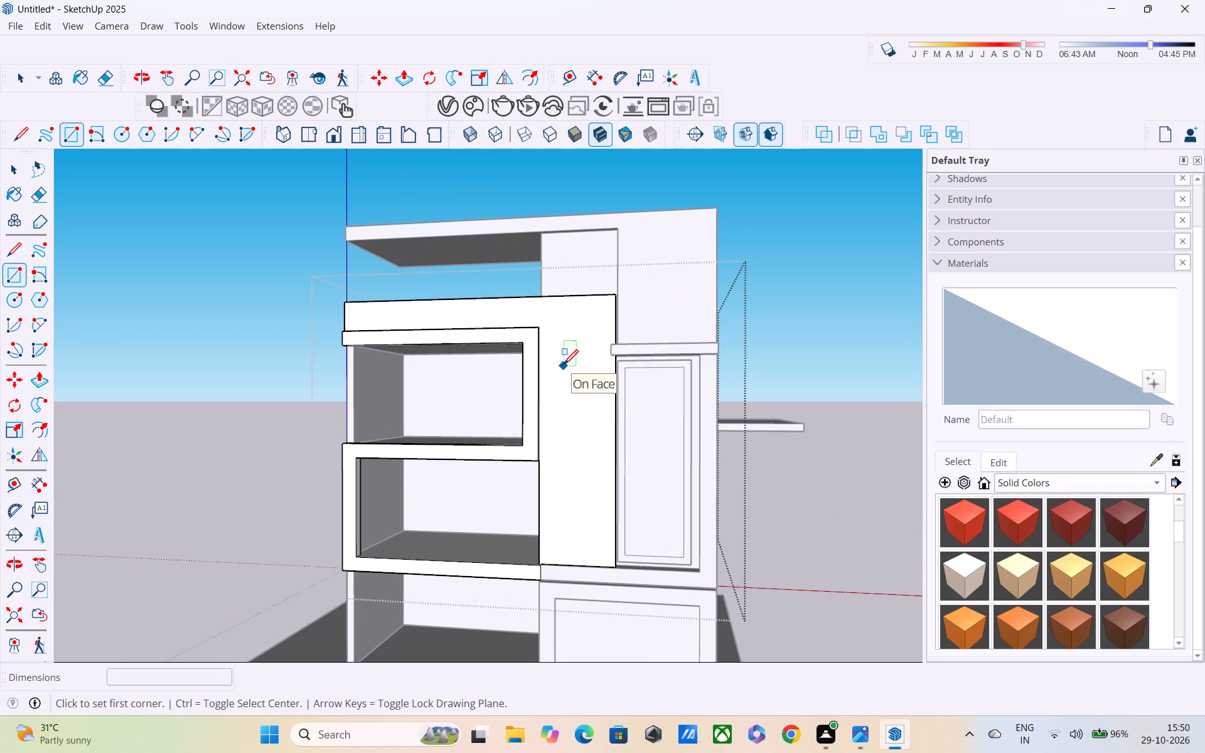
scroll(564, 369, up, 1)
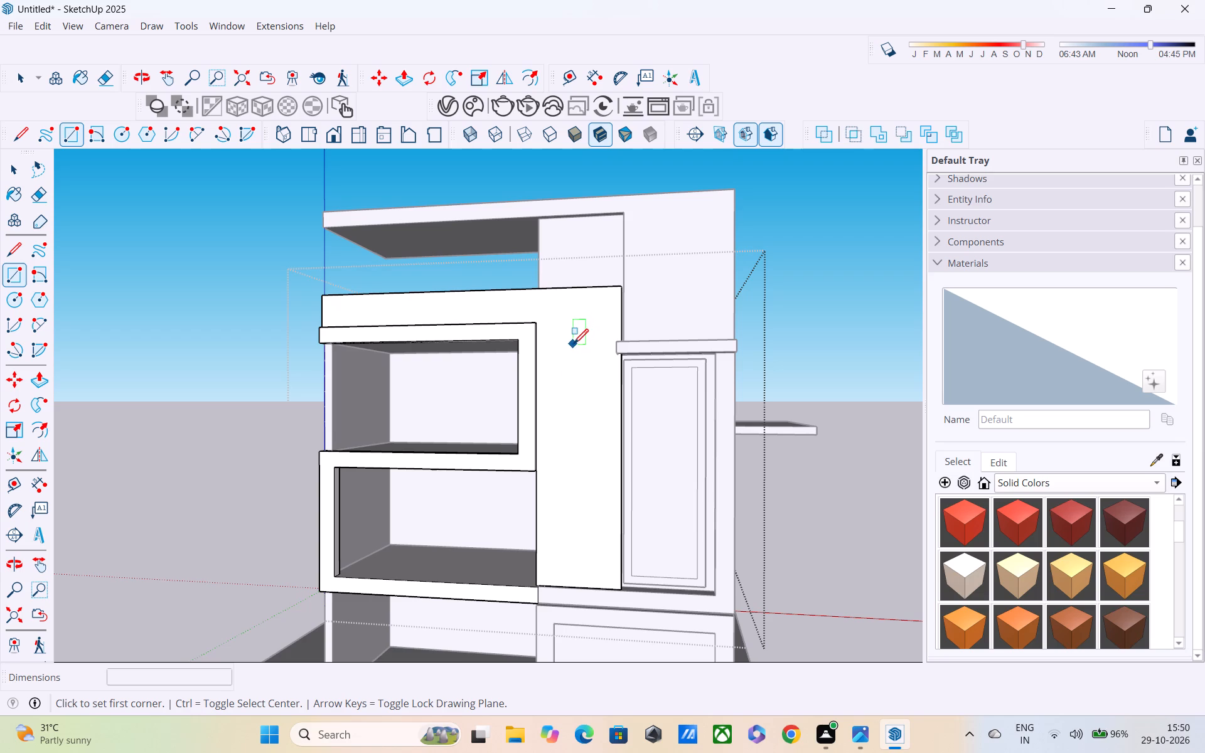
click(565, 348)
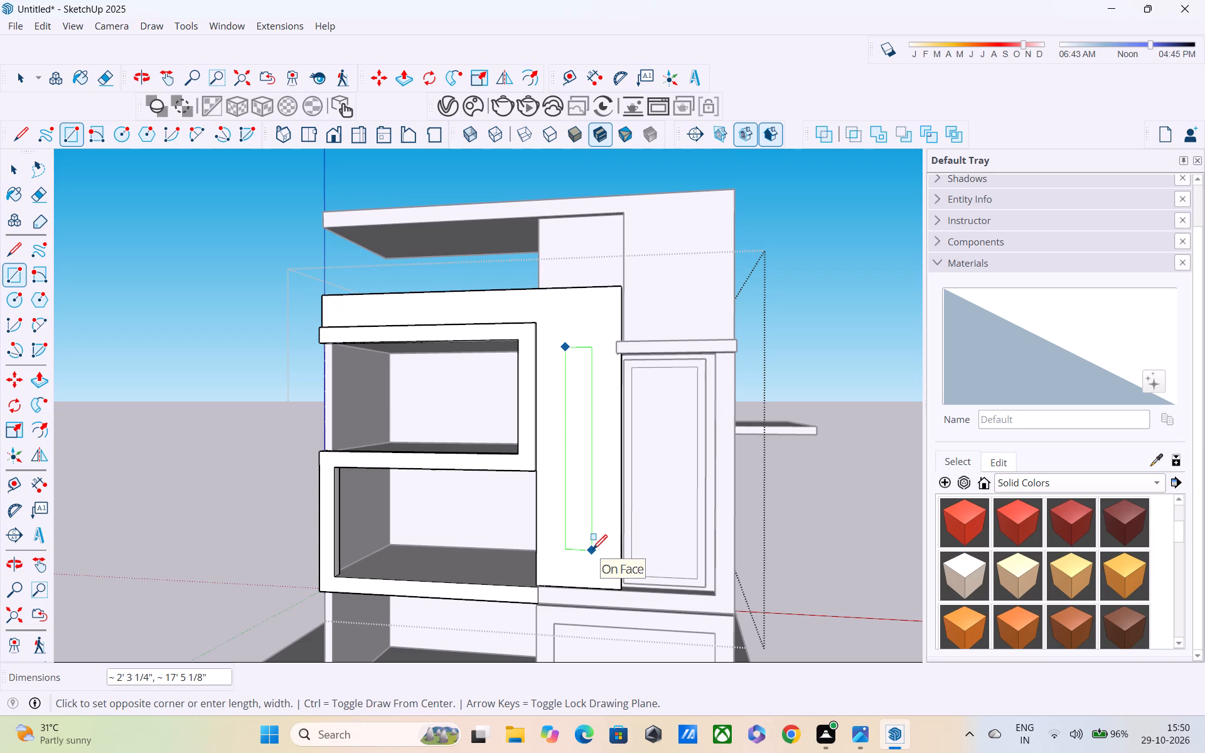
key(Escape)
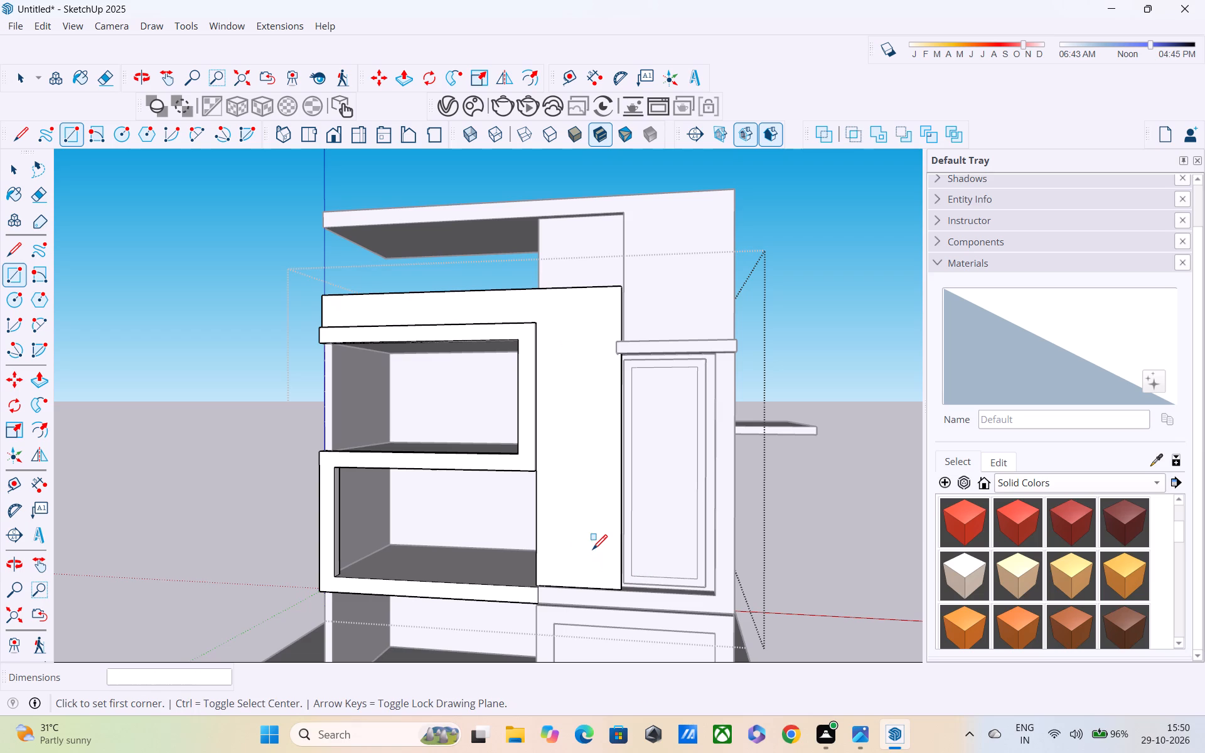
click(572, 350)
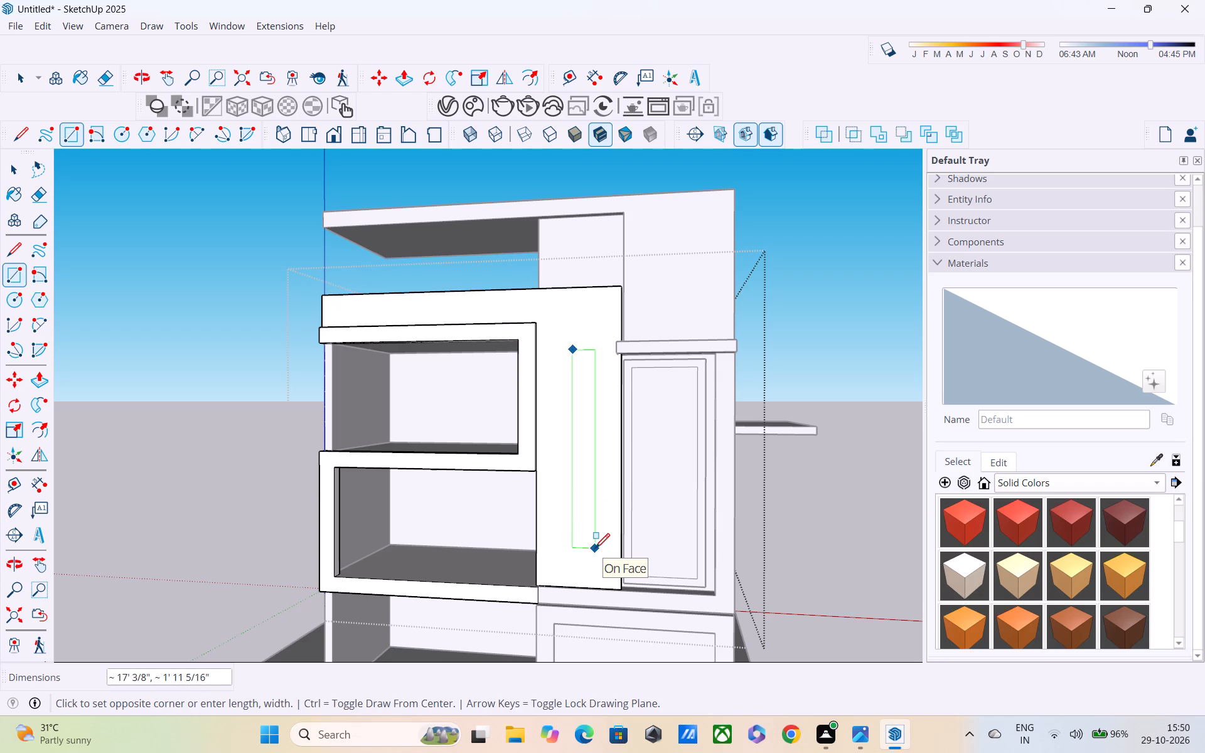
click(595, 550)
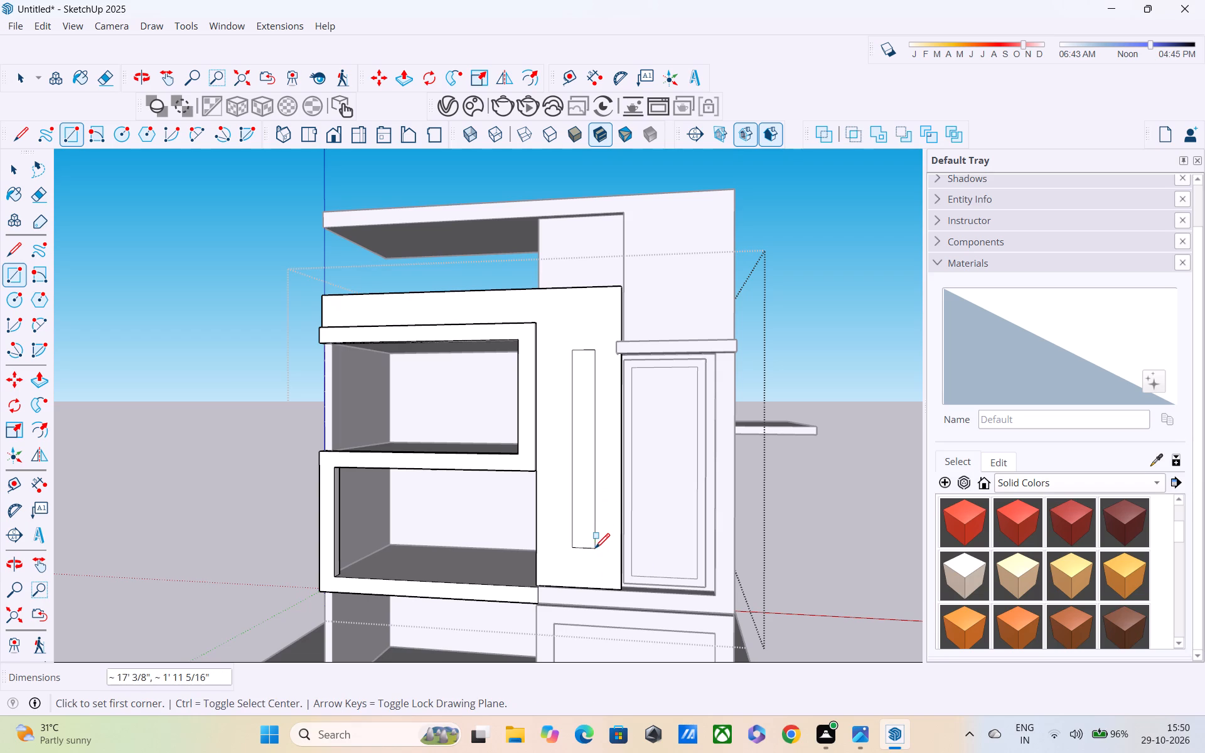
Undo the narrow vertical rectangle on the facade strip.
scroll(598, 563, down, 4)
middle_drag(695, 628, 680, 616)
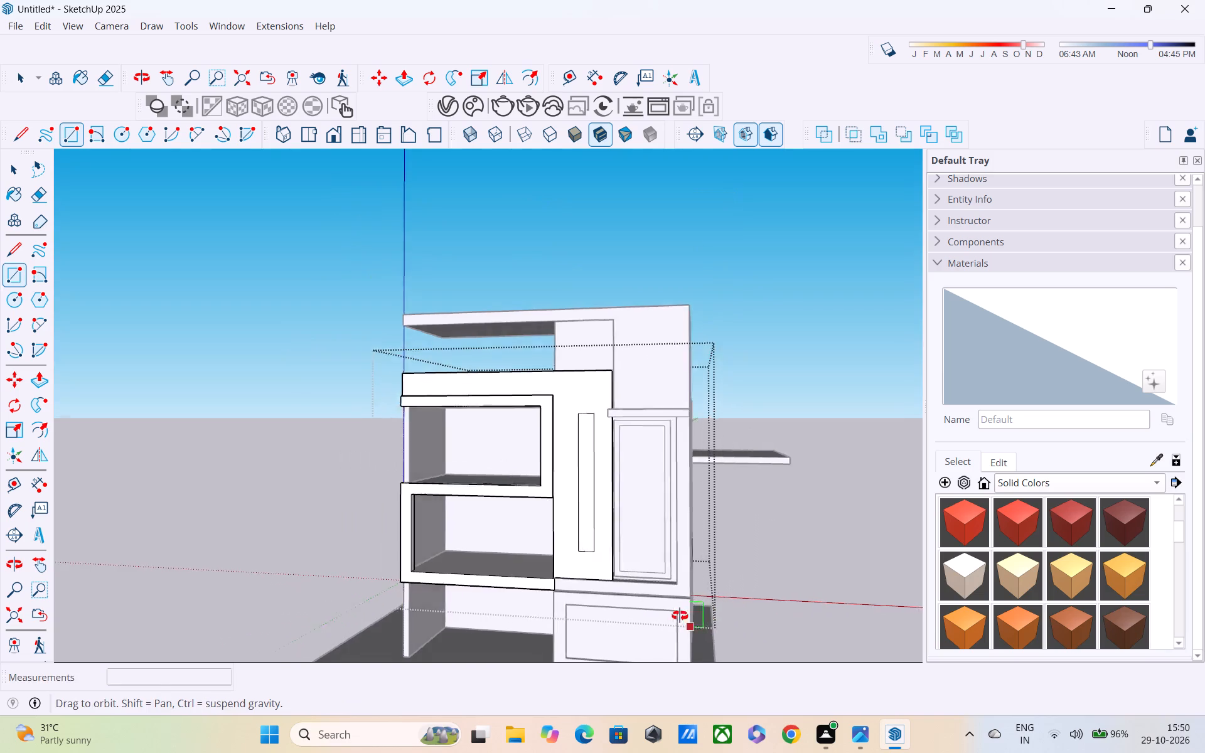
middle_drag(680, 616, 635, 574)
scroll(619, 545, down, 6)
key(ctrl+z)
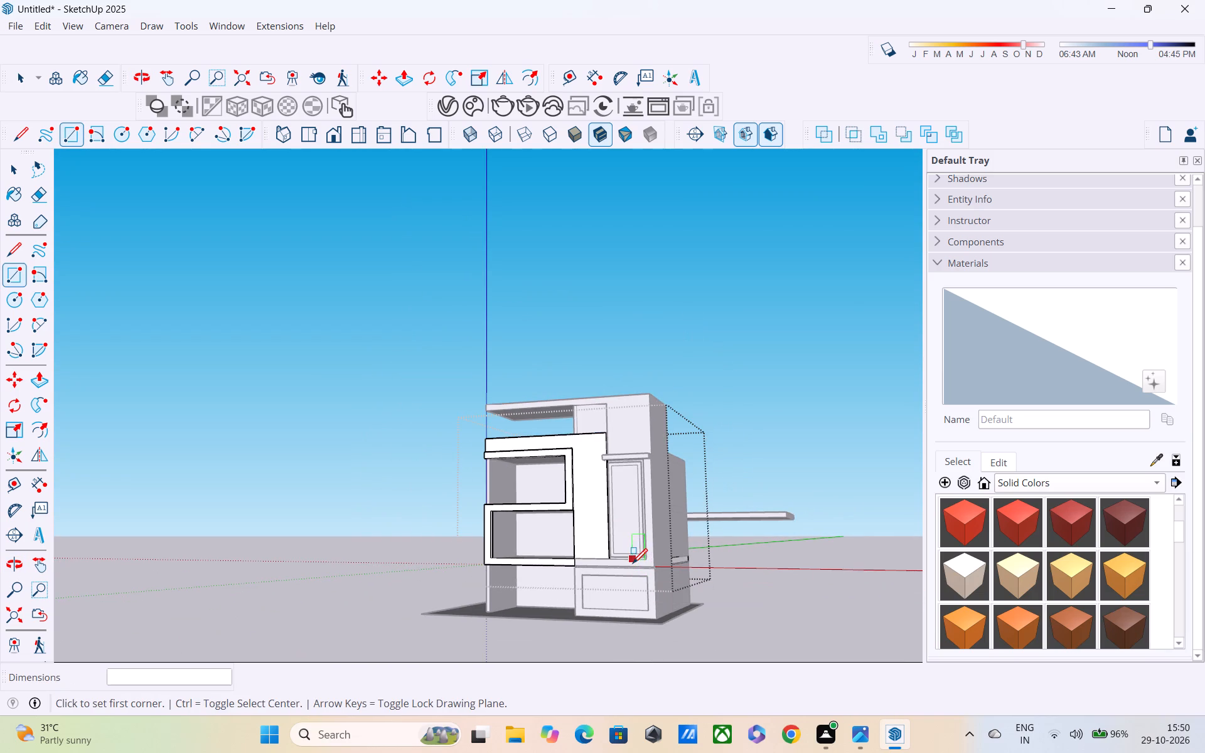
Draw a narrow vertical rectangle about 1' 9" by 17' on the solid facade strip beside the balcony openings.
middle_drag(540, 461, 646, 496)
scroll(593, 479, up, 9)
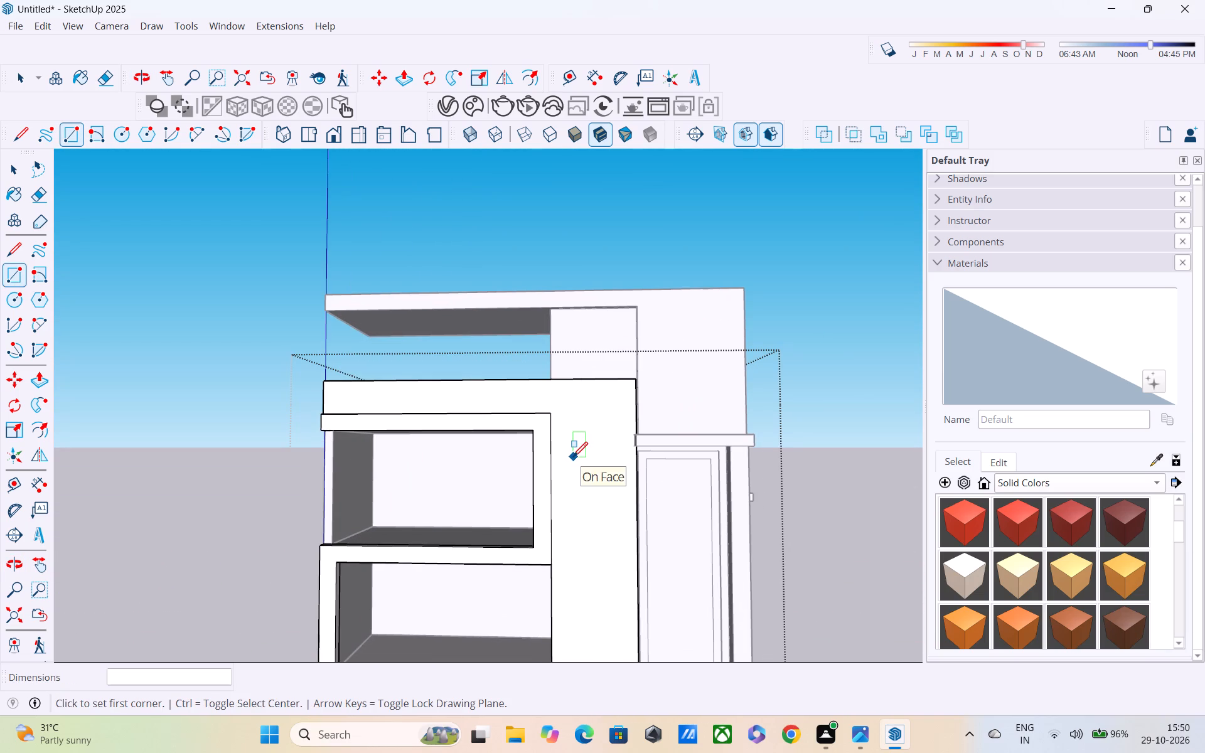
shift+middle_drag(611, 481, 591, 420)
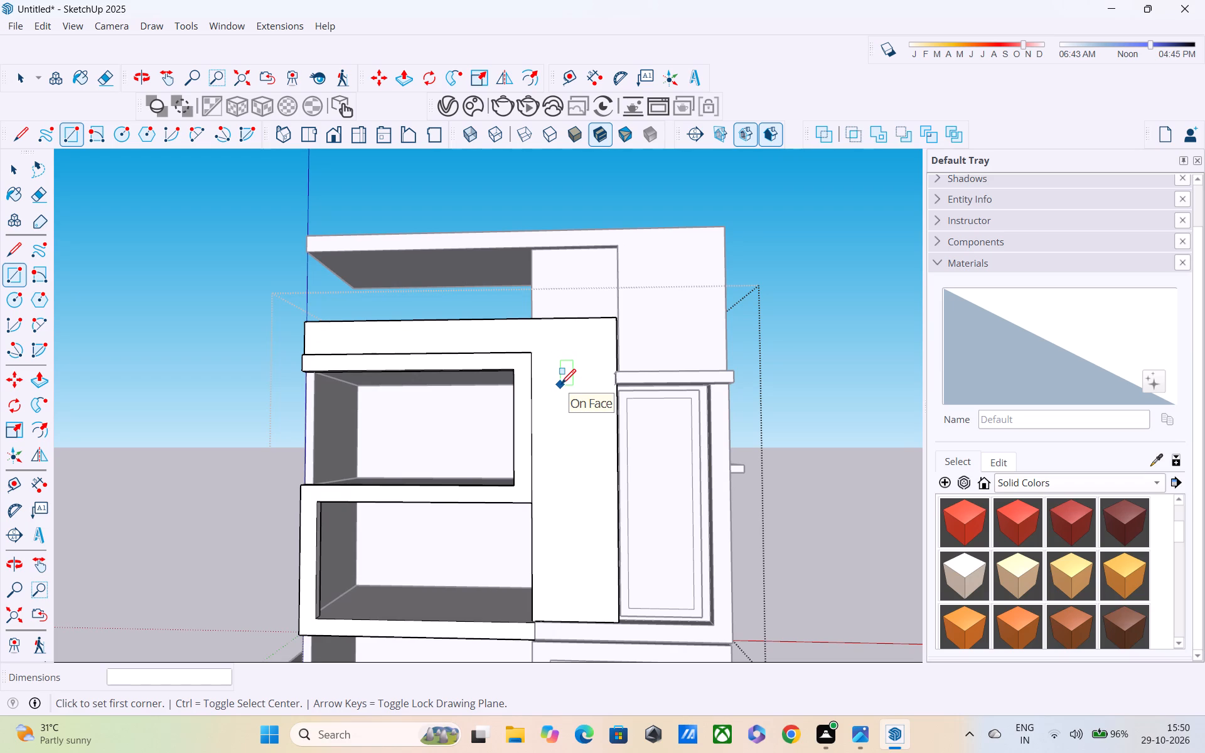
click(567, 385)
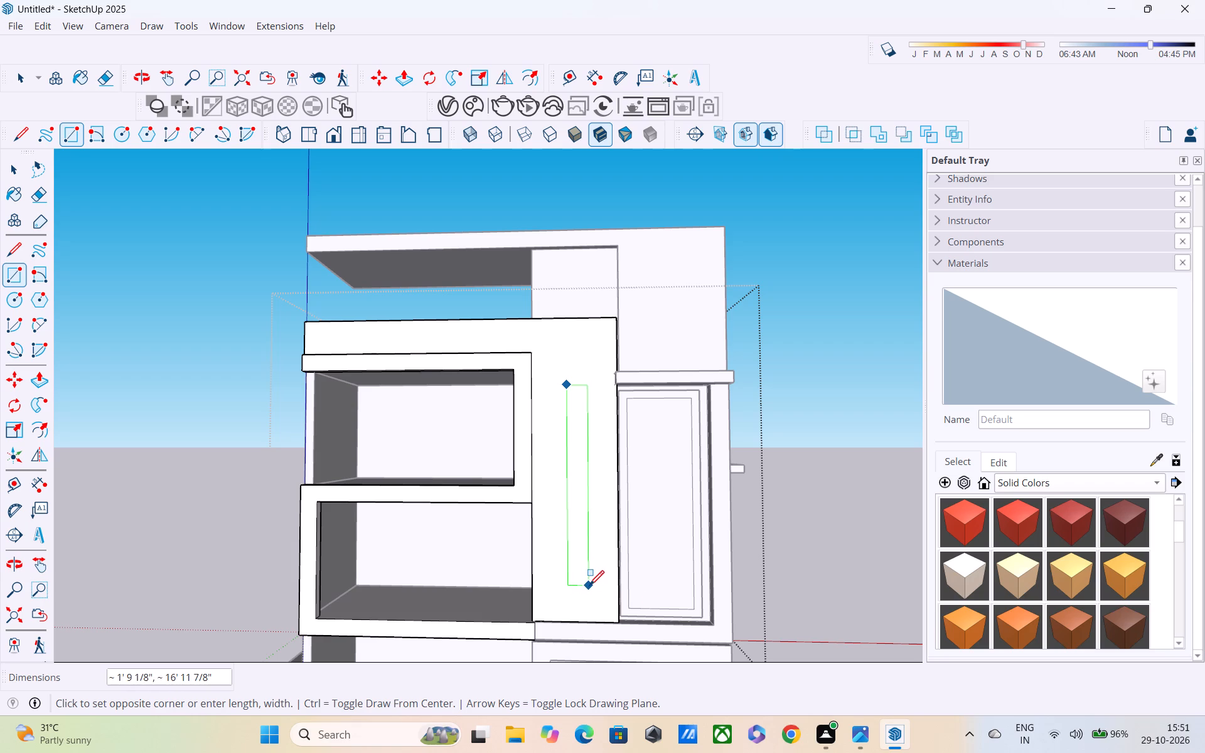
click(589, 586)
Push the narrow vertical rectangle about 7" into the facade strip and close the facade group.
key(p)
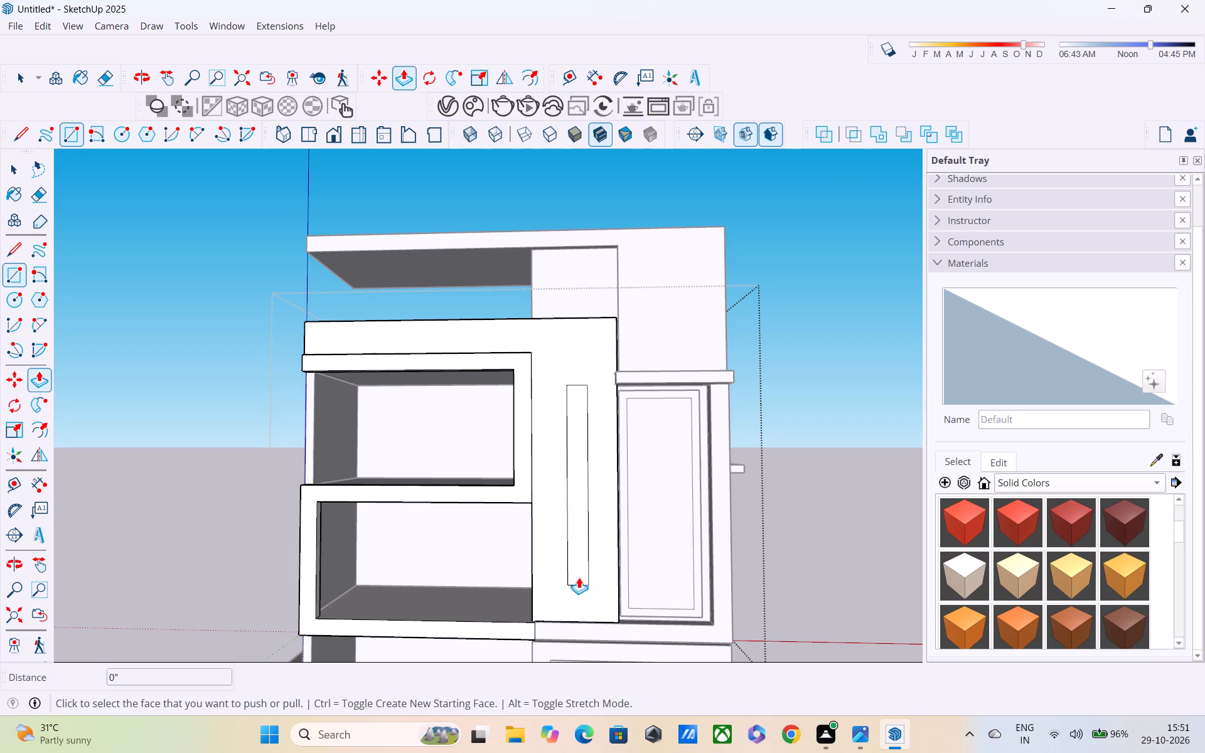
scroll(576, 558, up, 2)
click(576, 557)
middle_drag(572, 542, 560, 567)
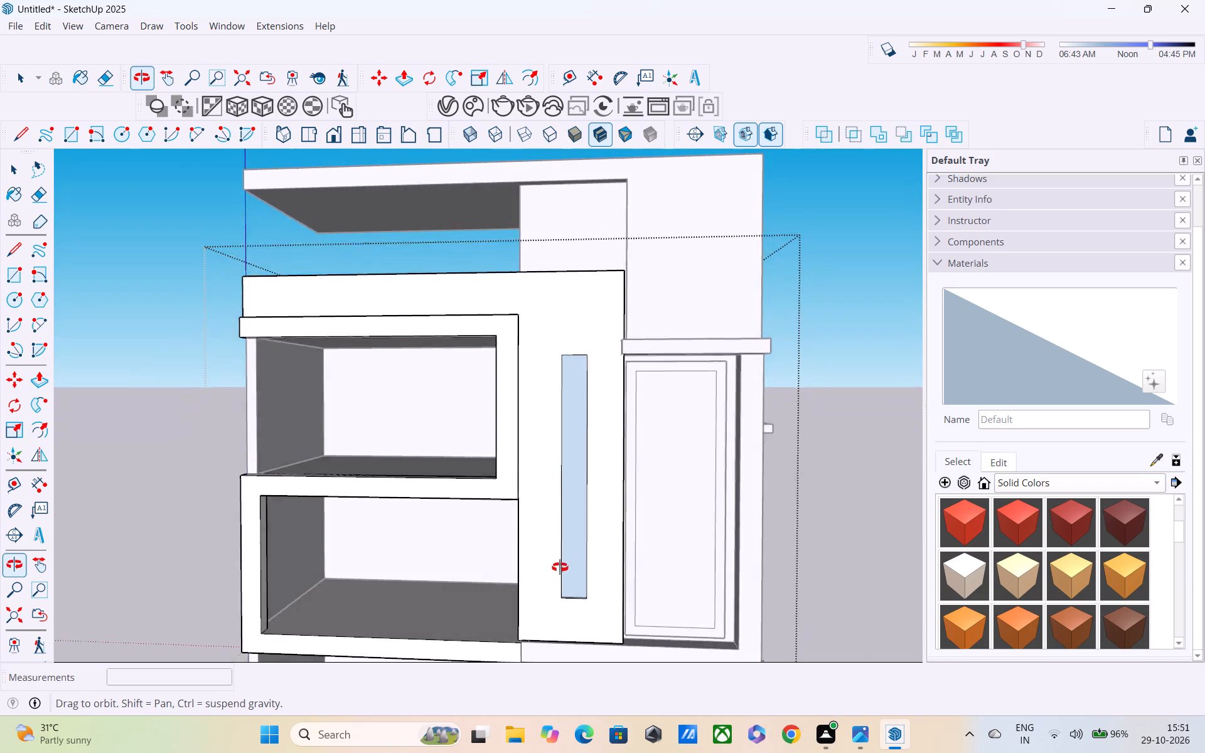
middle_drag(560, 567, 474, 605)
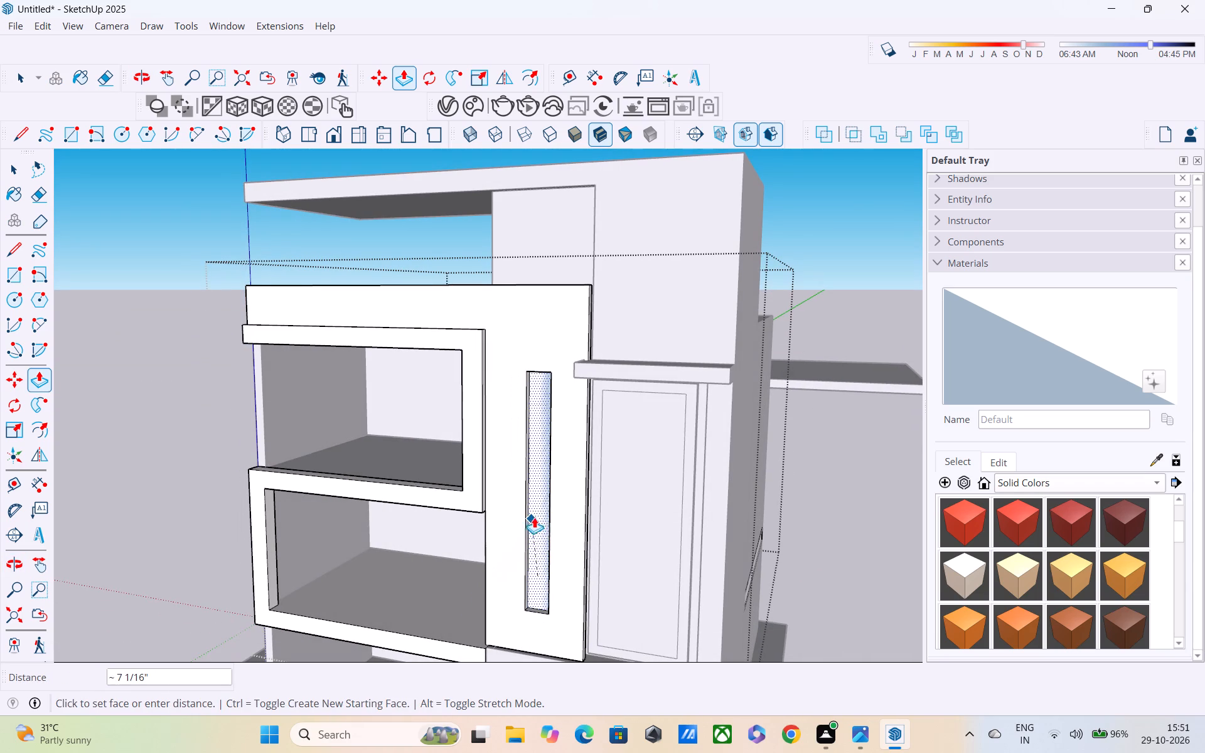
click(537, 515)
middle_drag(537, 515, 634, 351)
scroll(634, 351, down, 3)
middle_drag(640, 362, 643, 376)
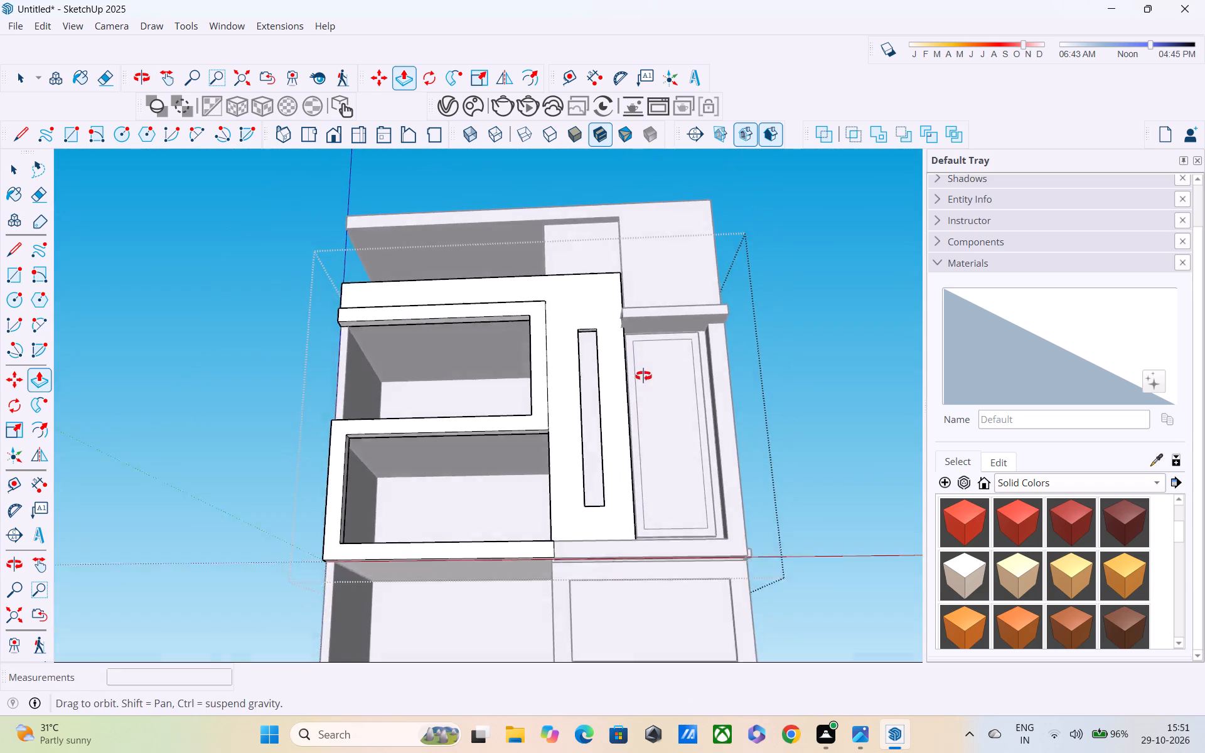
middle_drag(643, 376, 395, 598)
key(space)
scroll(393, 598, down, 8)
middle_drag(392, 599, 496, 550)
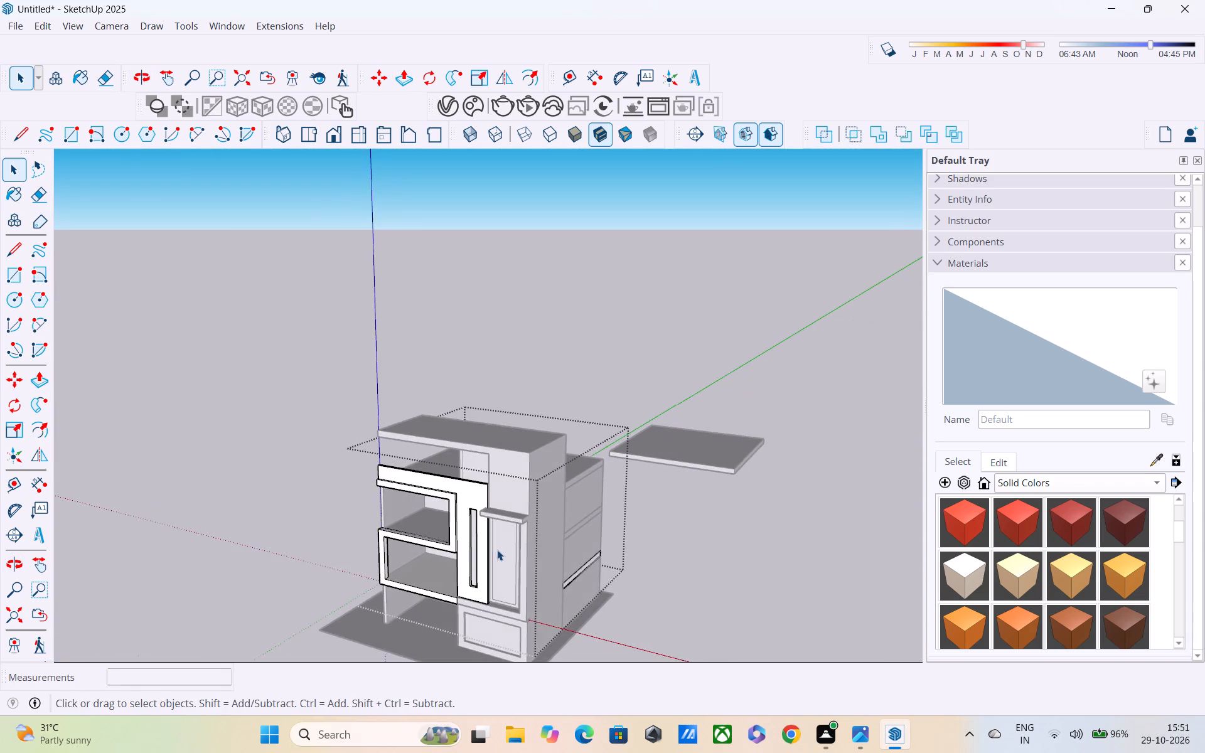
scroll(497, 550, down, 5)
click(659, 528)
Examine the whole building's front and side massing with the new vertical slot.
middle_drag(715, 593, 721, 579)
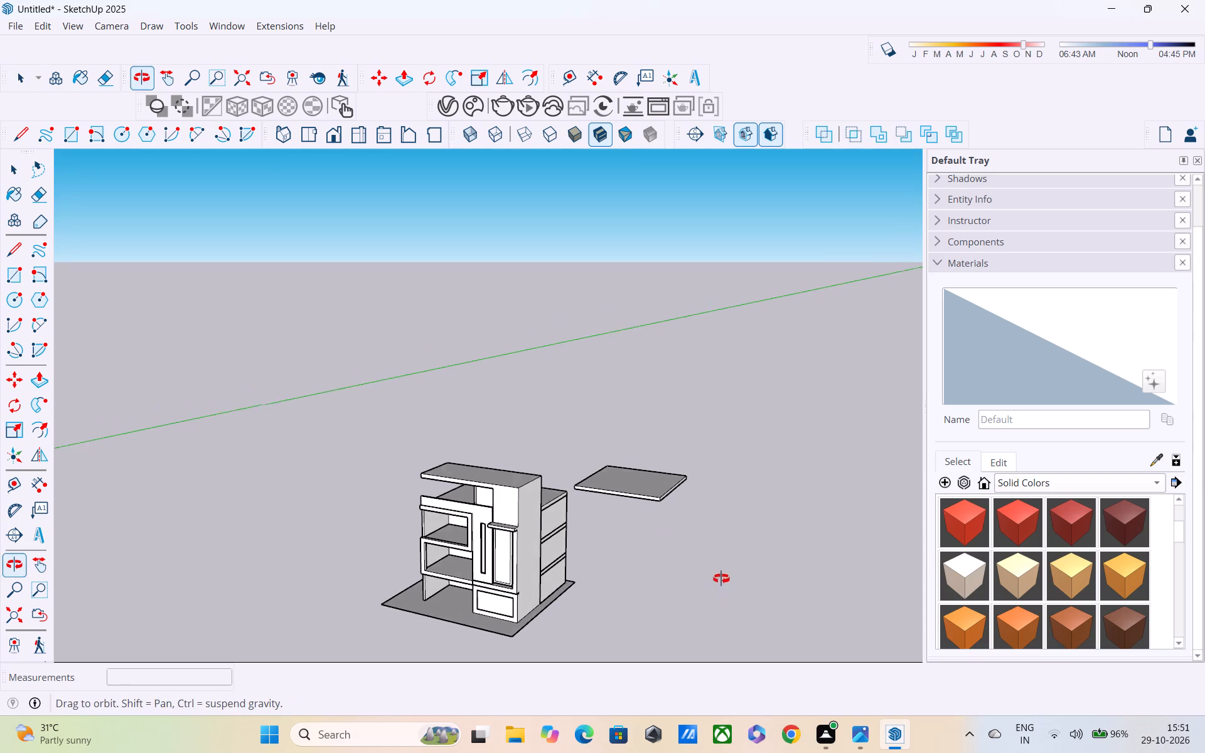
middle_drag(721, 579, 721, 578)
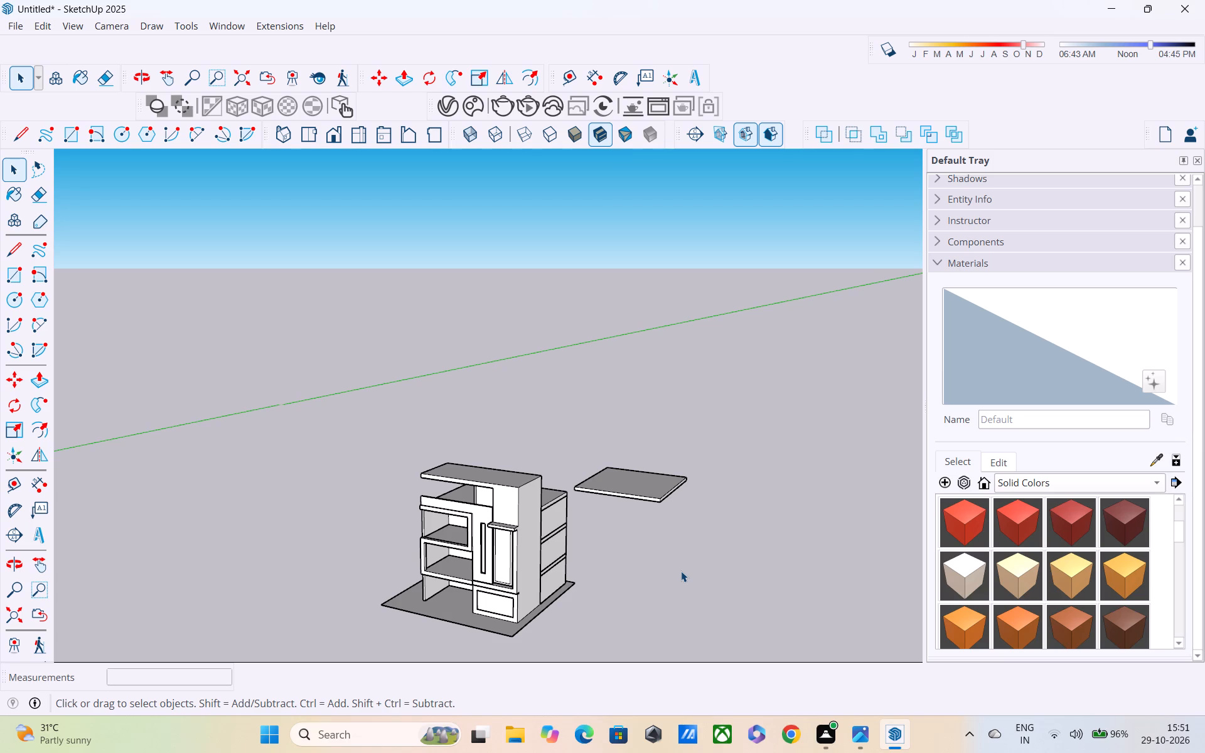
scroll(681, 574, down, 4)
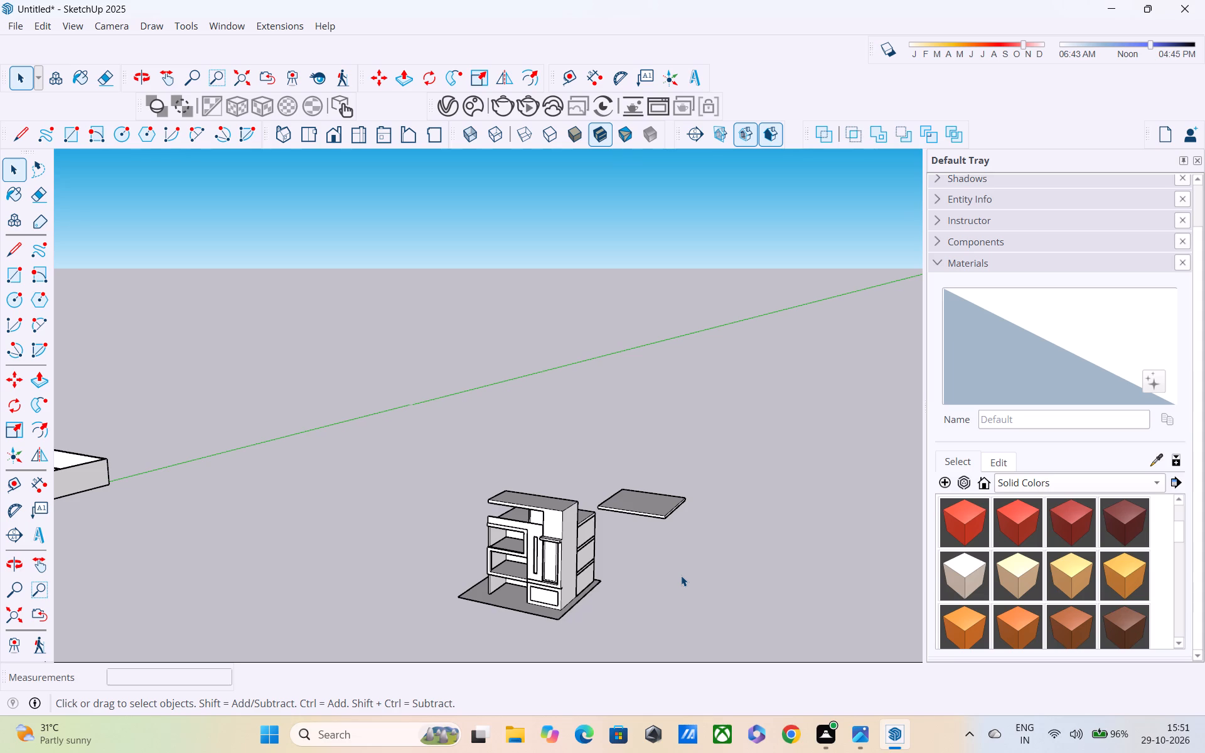
shift+middle_drag(680, 575, 713, 527)
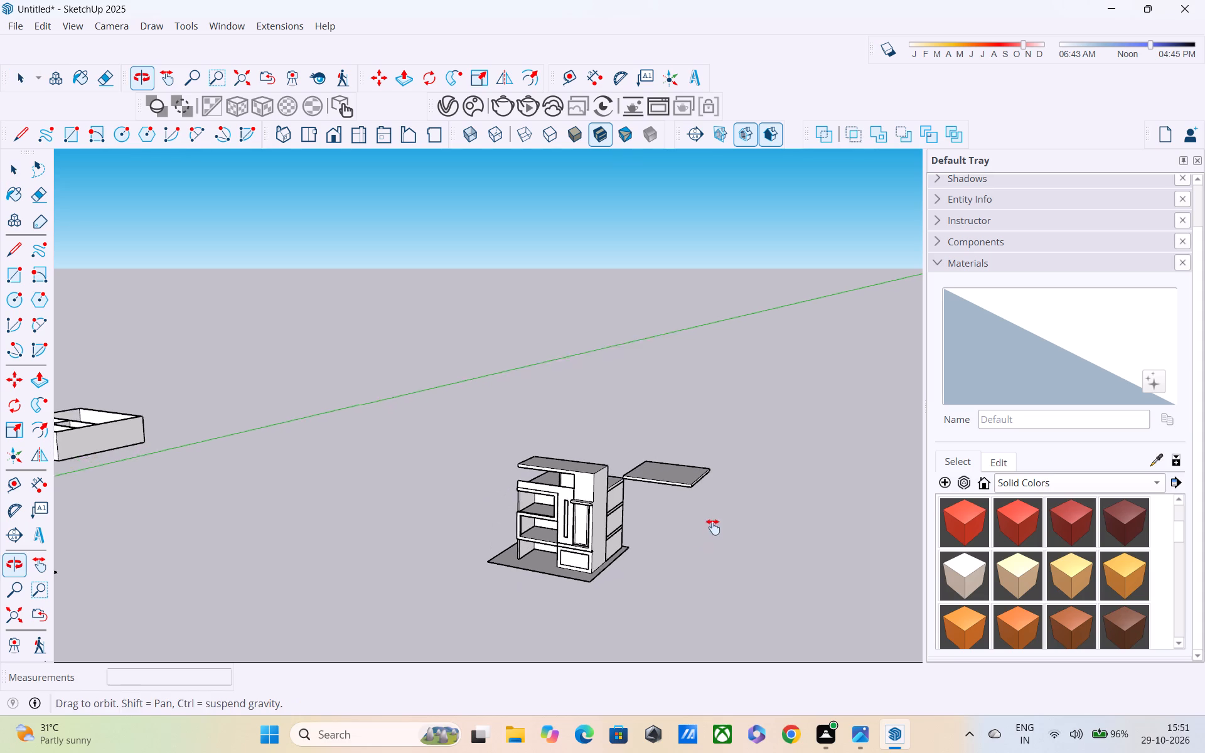
shift+middle_drag(713, 527, 713, 515)
scroll(643, 514, up, 3)
middle_drag(560, 469, 563, 442)
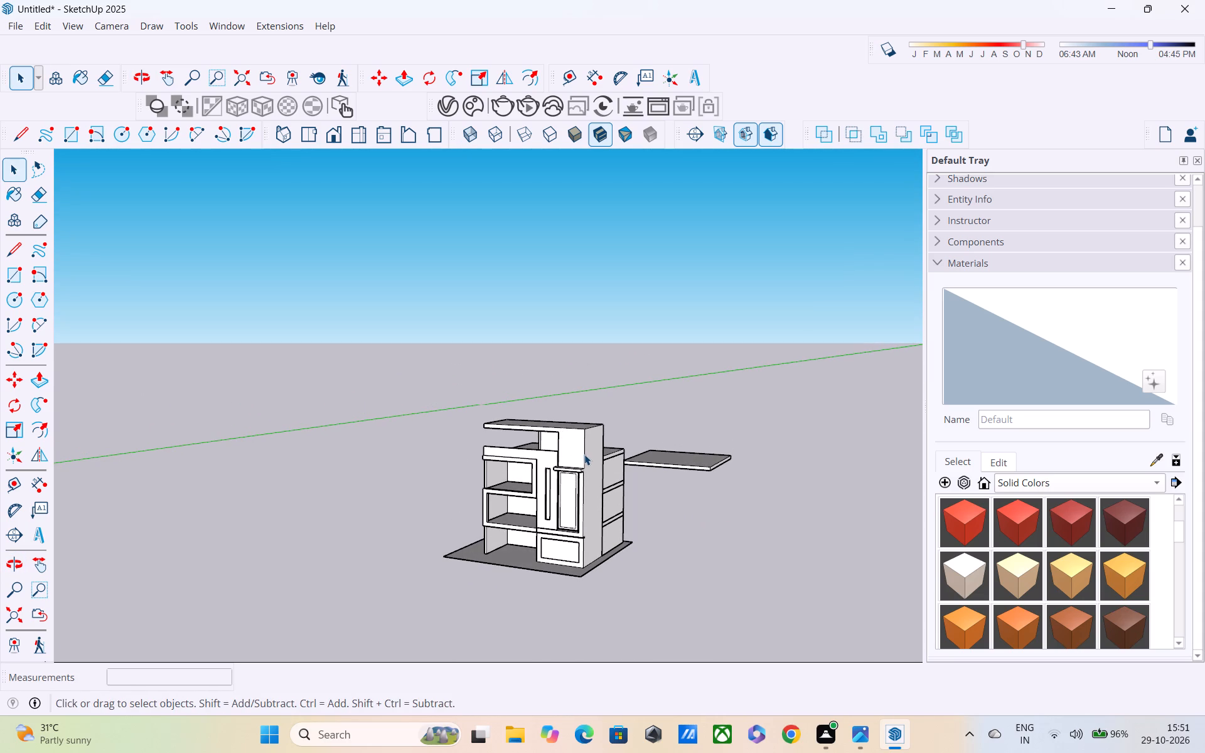
middle_drag(594, 467, 601, 443)
scroll(602, 465, up, 5)
middle_drag(574, 471, 508, 571)
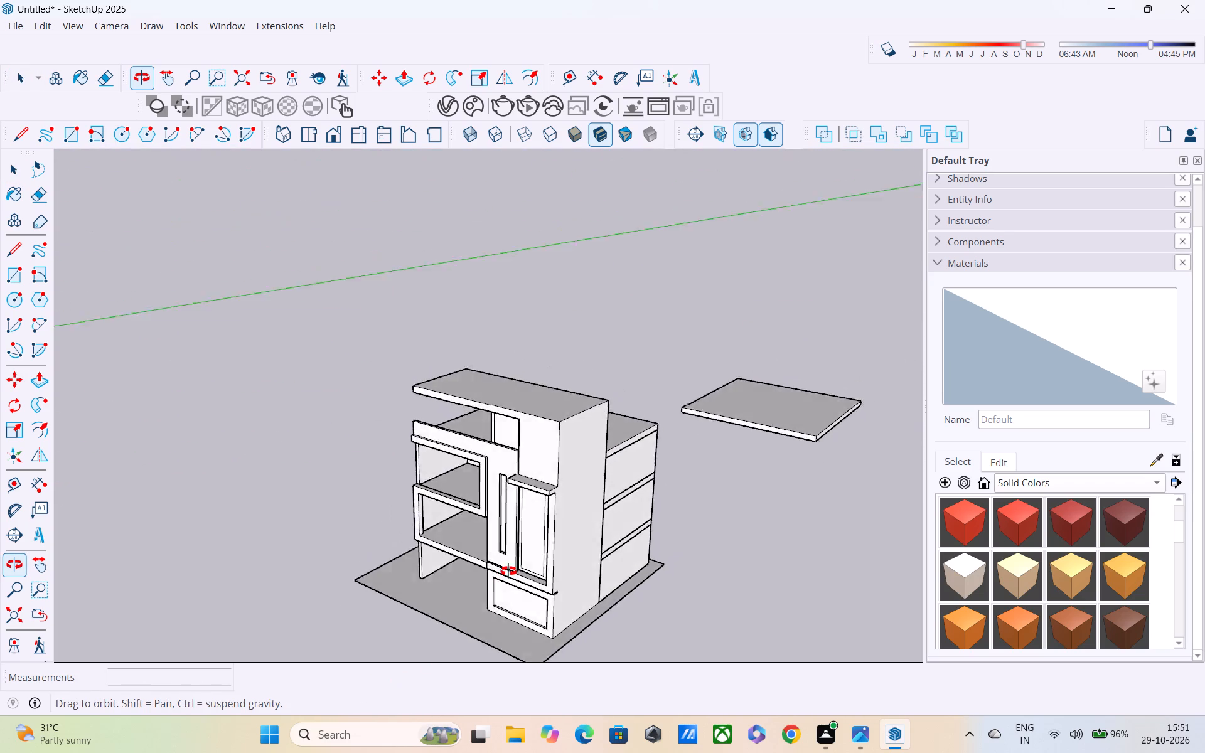
middle_drag(508, 571, 532, 533)
scroll(532, 534, up, 4)
middle_drag(533, 541, 554, 506)
scroll(555, 507, down, 4)
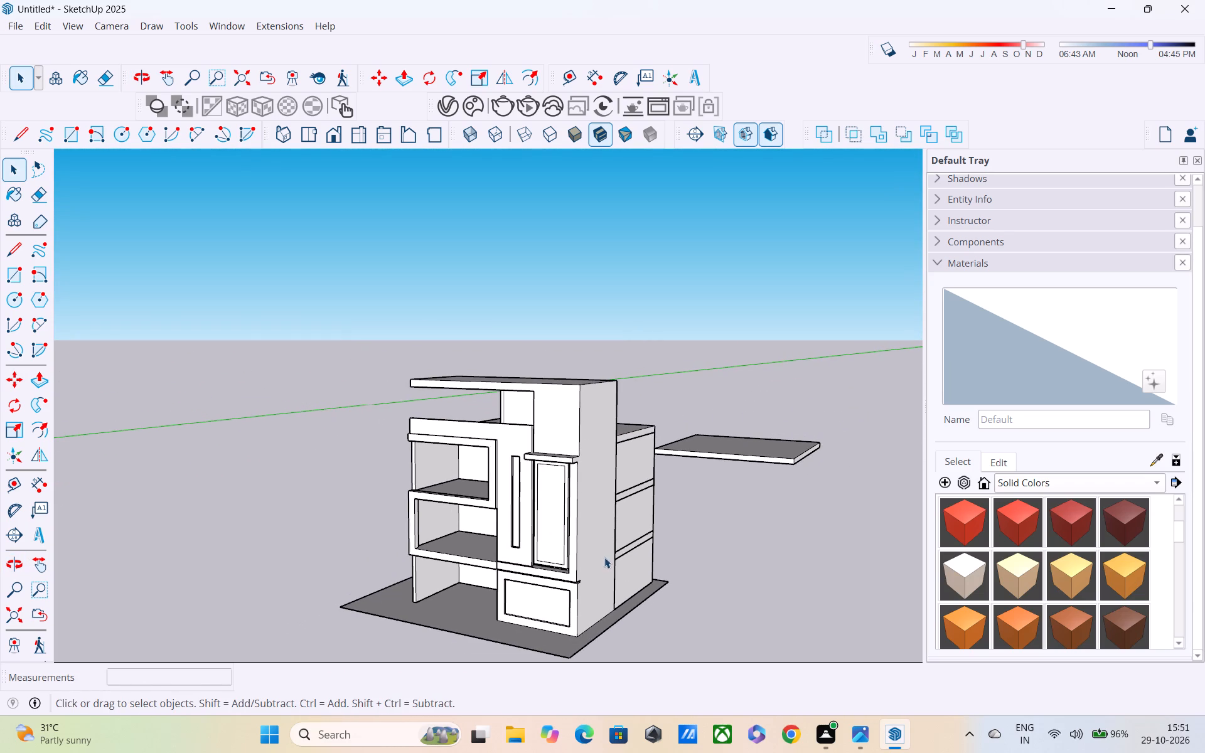
Pull the border face of the tall framed panel under the small ledge outward about 4".
scroll(560, 508, up, 6)
middle_drag(553, 504, 526, 480)
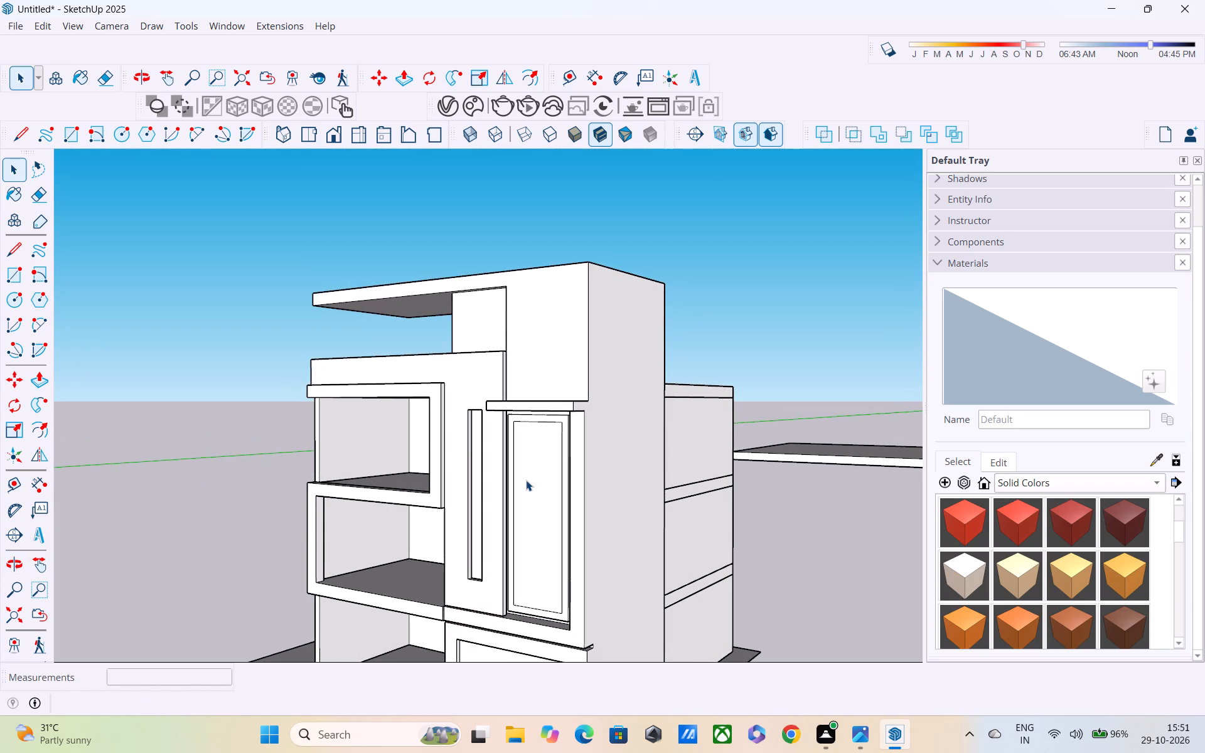
scroll(510, 469, up, 11)
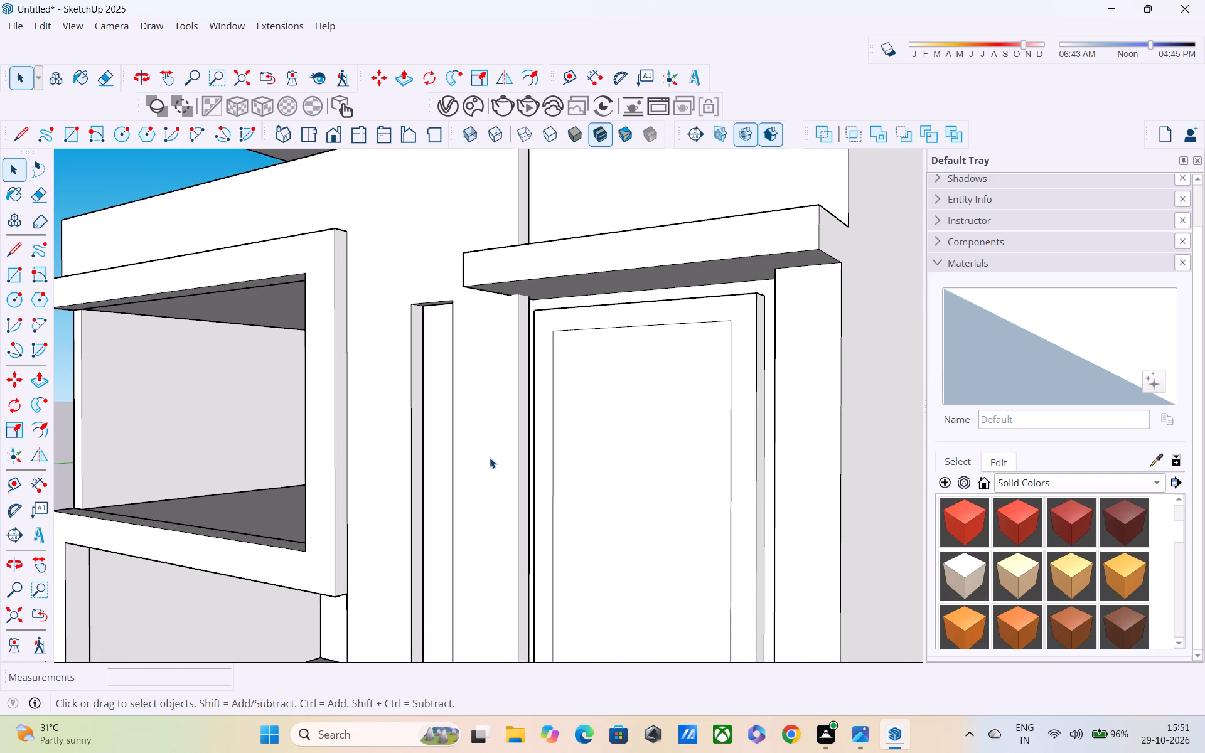
scroll(485, 448, up, 2)
click(583, 302)
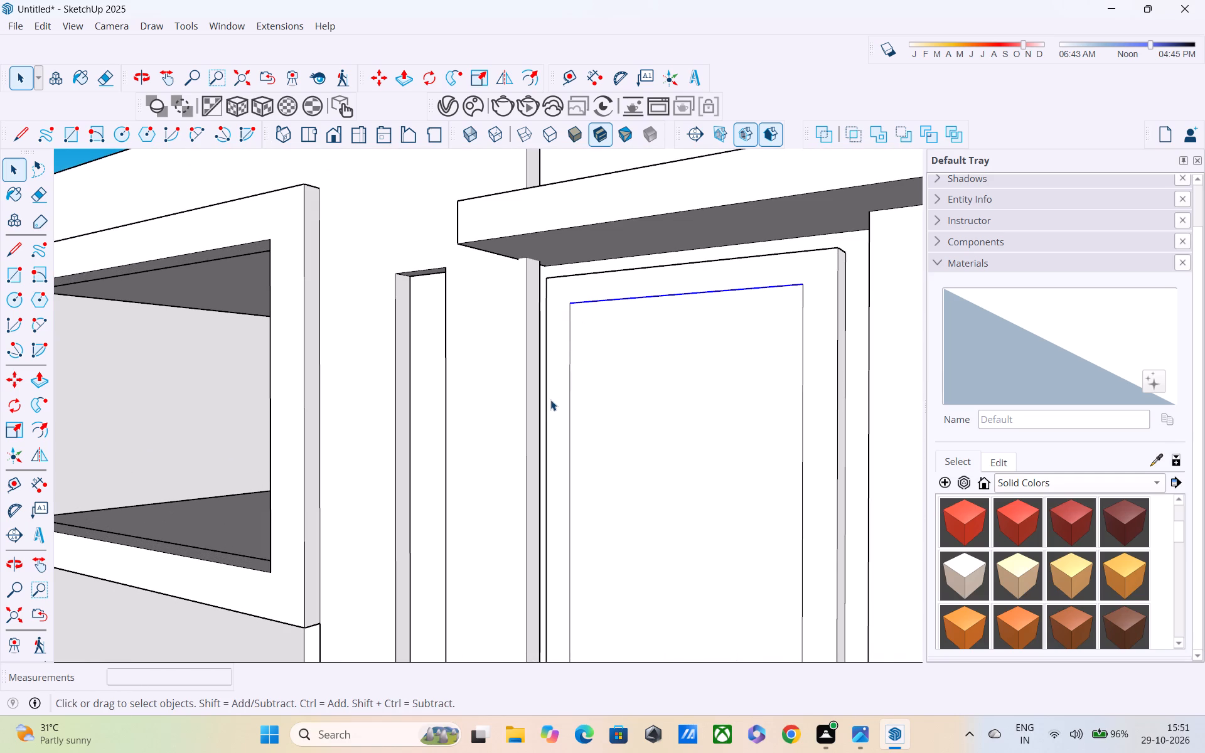
scroll(550, 400, up, 1)
scroll(550, 400, down, 4)
middle_drag(550, 400, 480, 456)
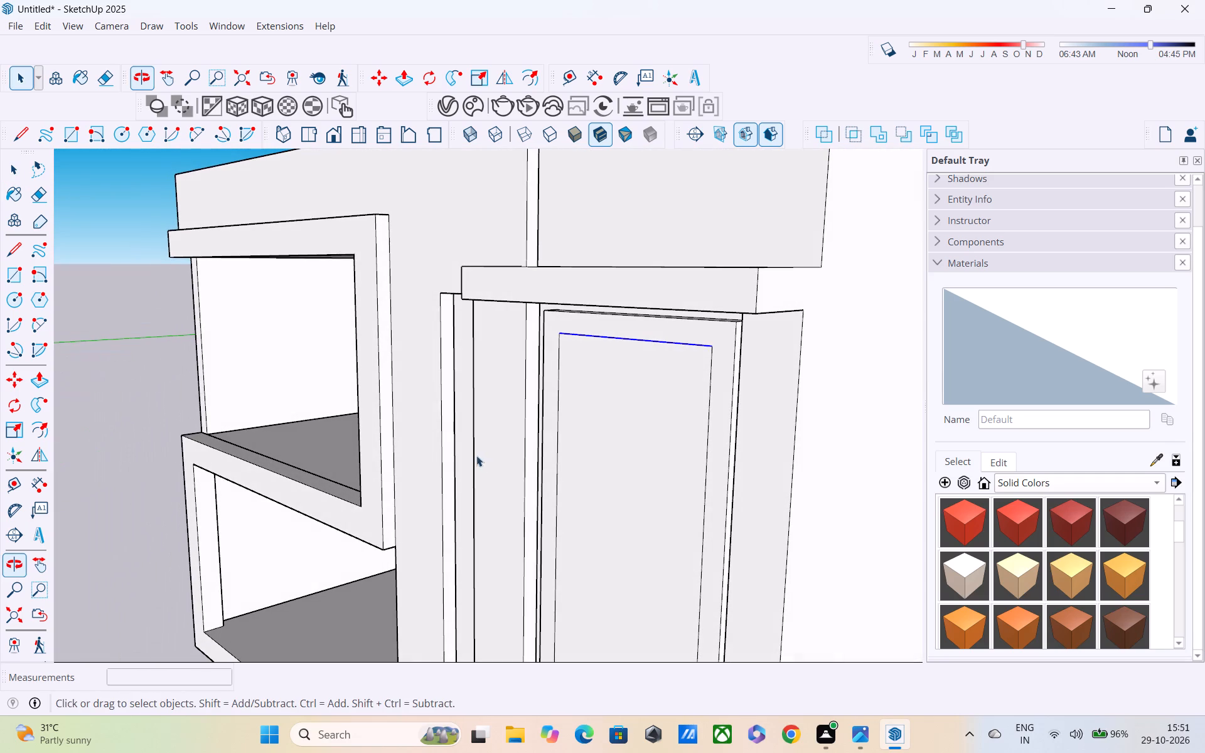
key(p)
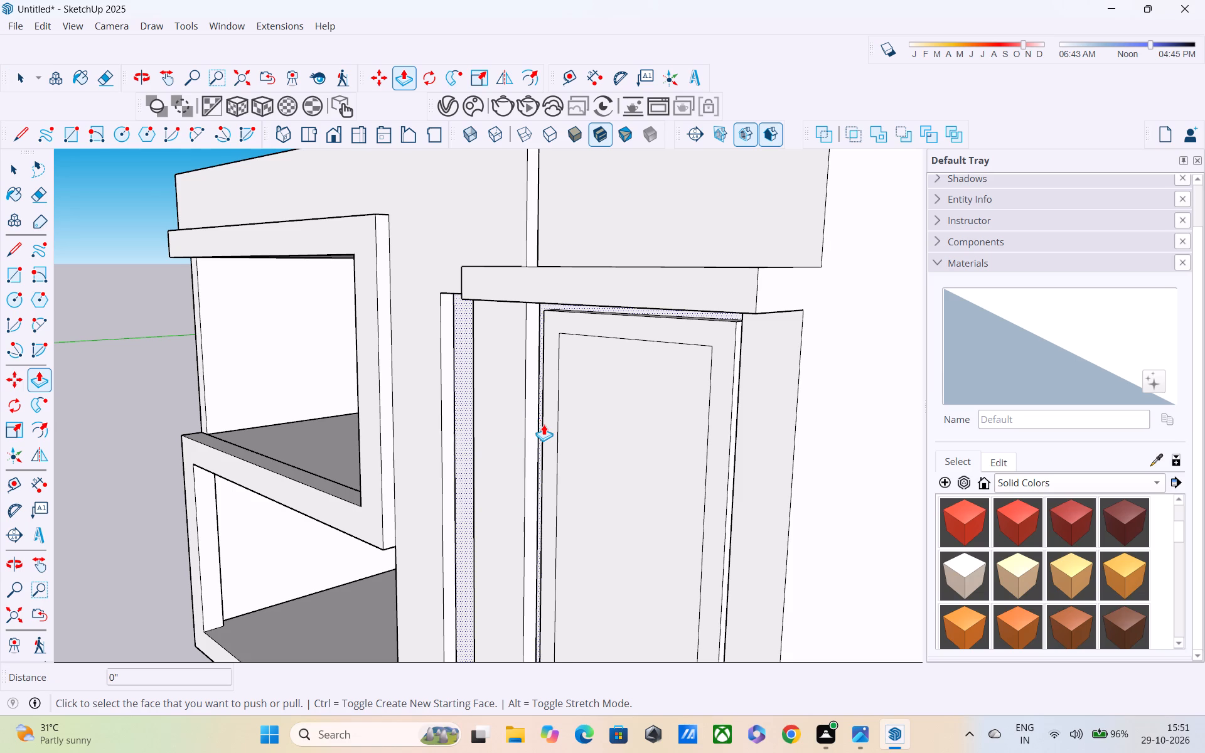
click(544, 424)
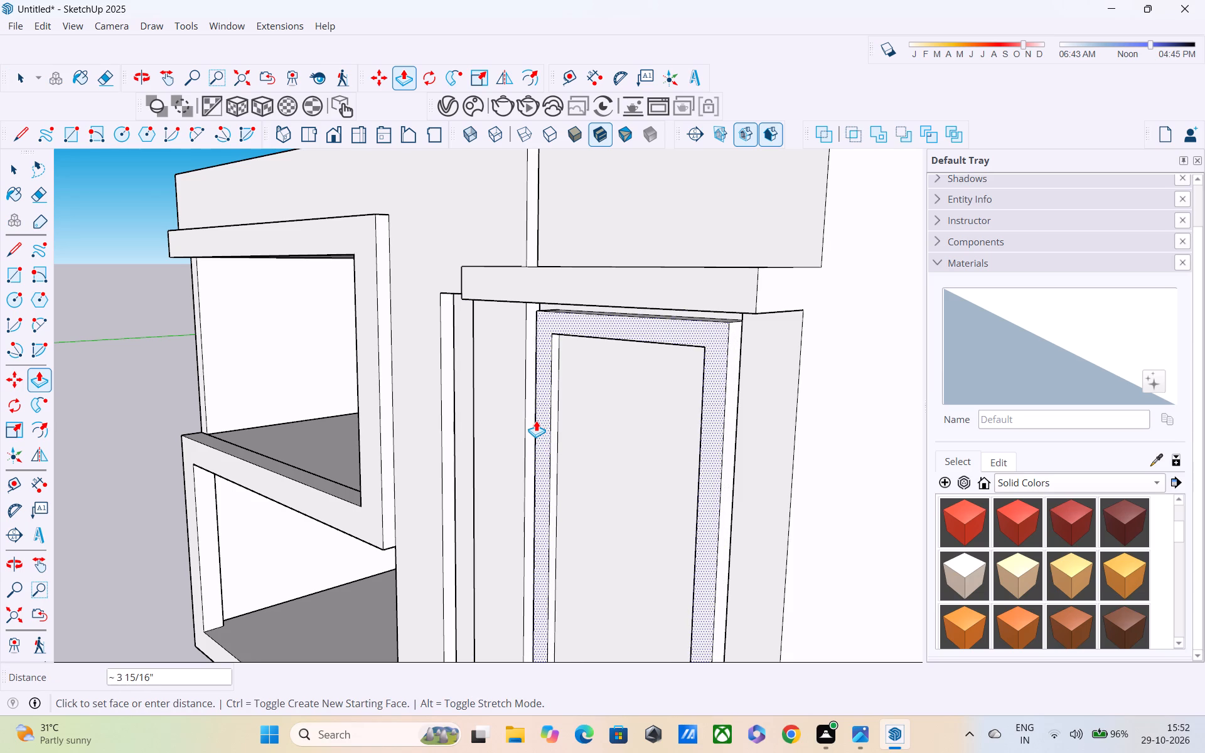
click(536, 420)
Push the inner face of the tall framed panel inward 9".
click(579, 471)
click(602, 425)
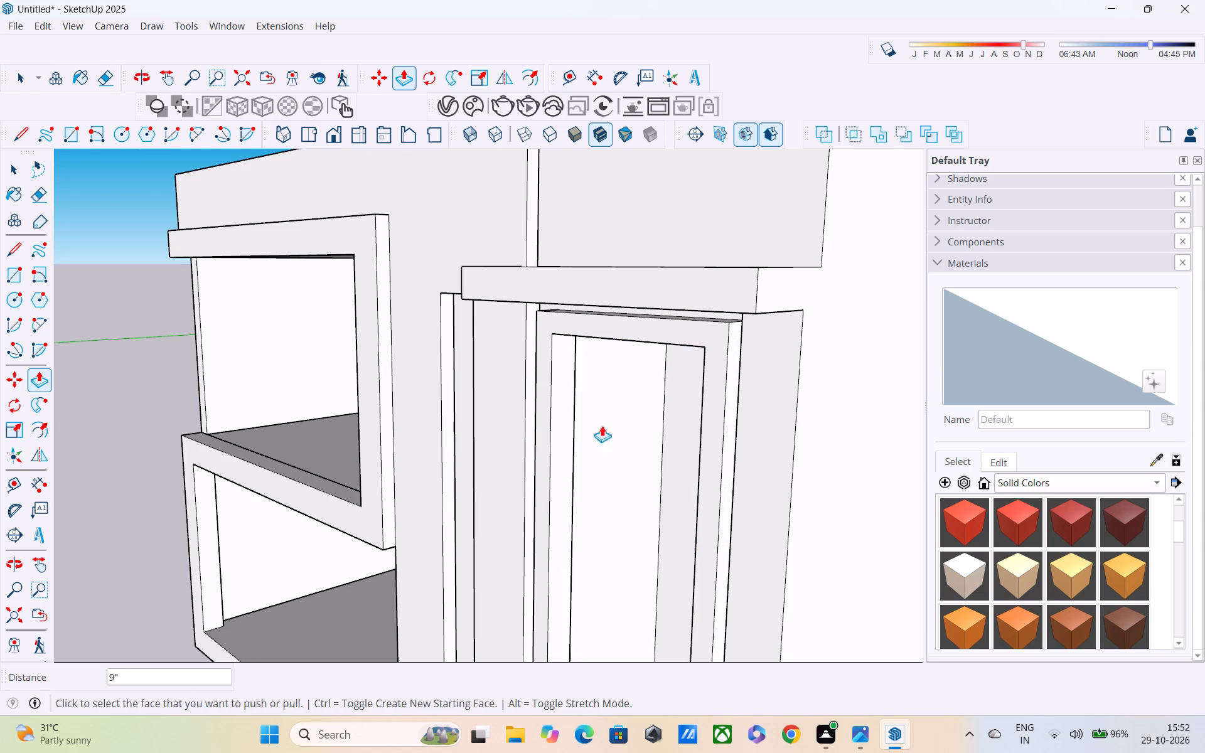
scroll(609, 430, down, 3)
middle_drag(618, 433, 712, 341)
scroll(712, 340, down, 5)
key(space)
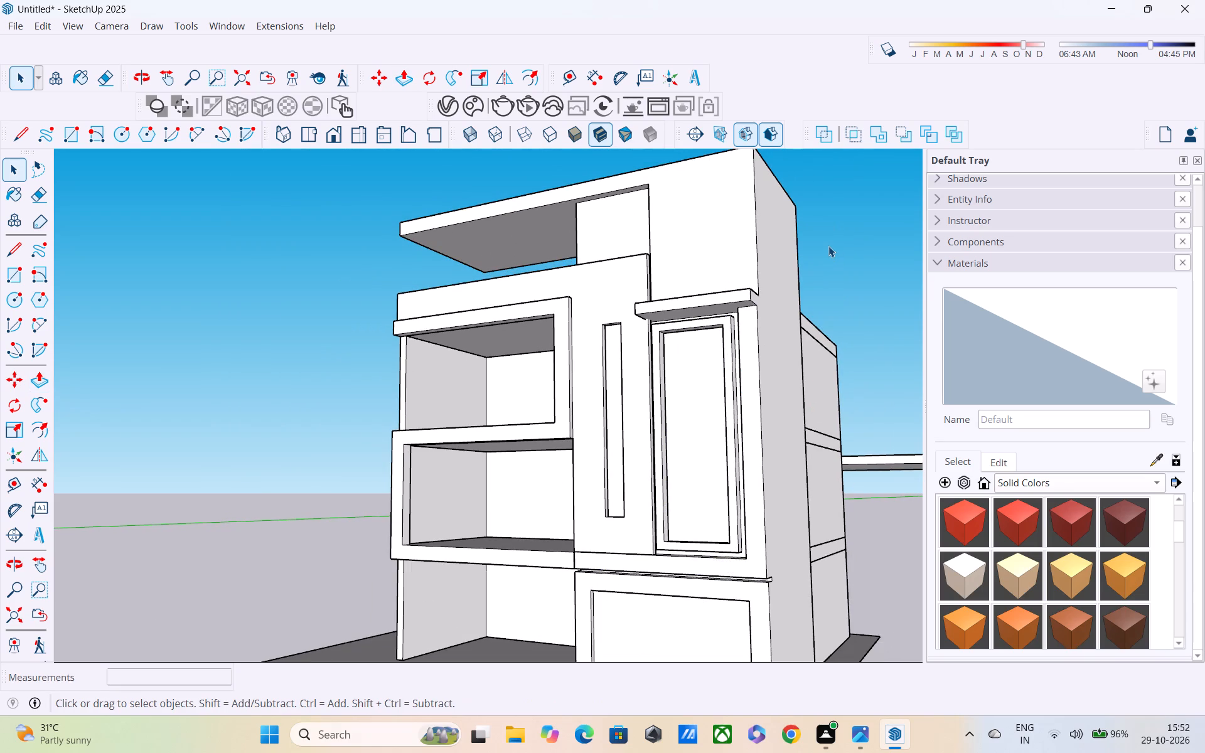
click(829, 245)
Examine the tall framed panel and the vertical slot from above and from the side corner.
middle_drag(811, 310, 718, 530)
scroll(631, 474, down, 5)
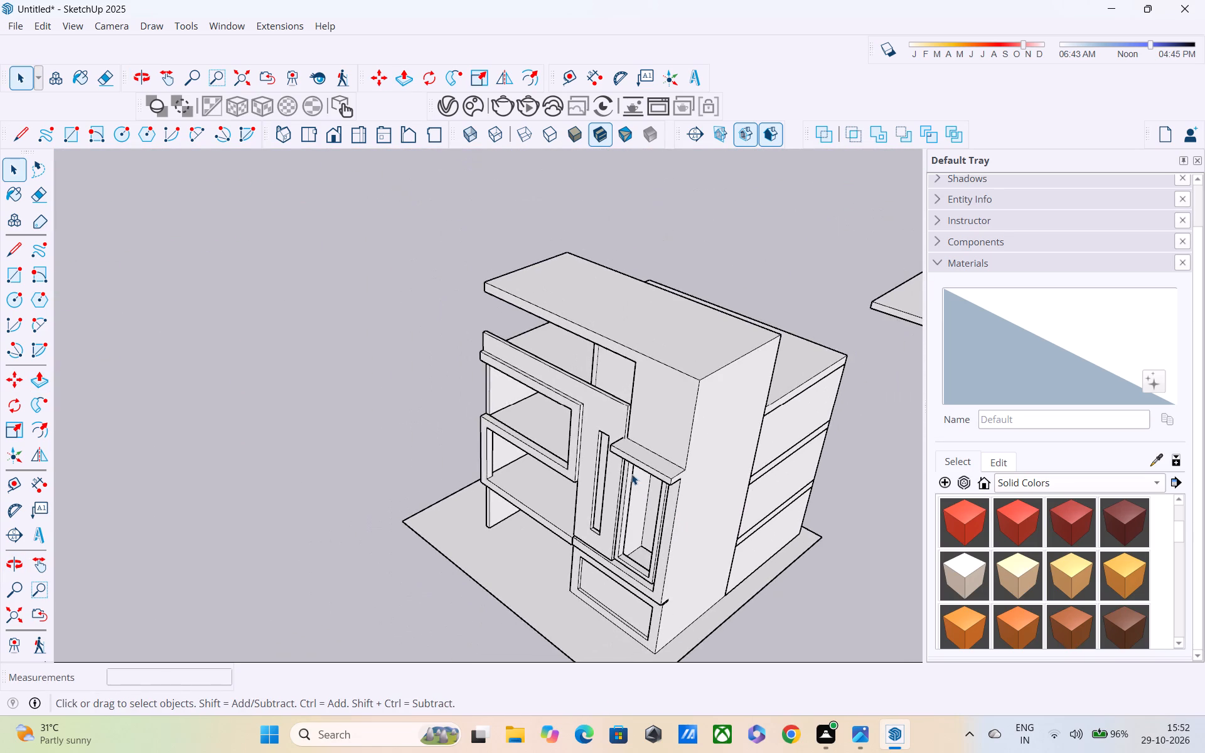
scroll(631, 474, down, 2)
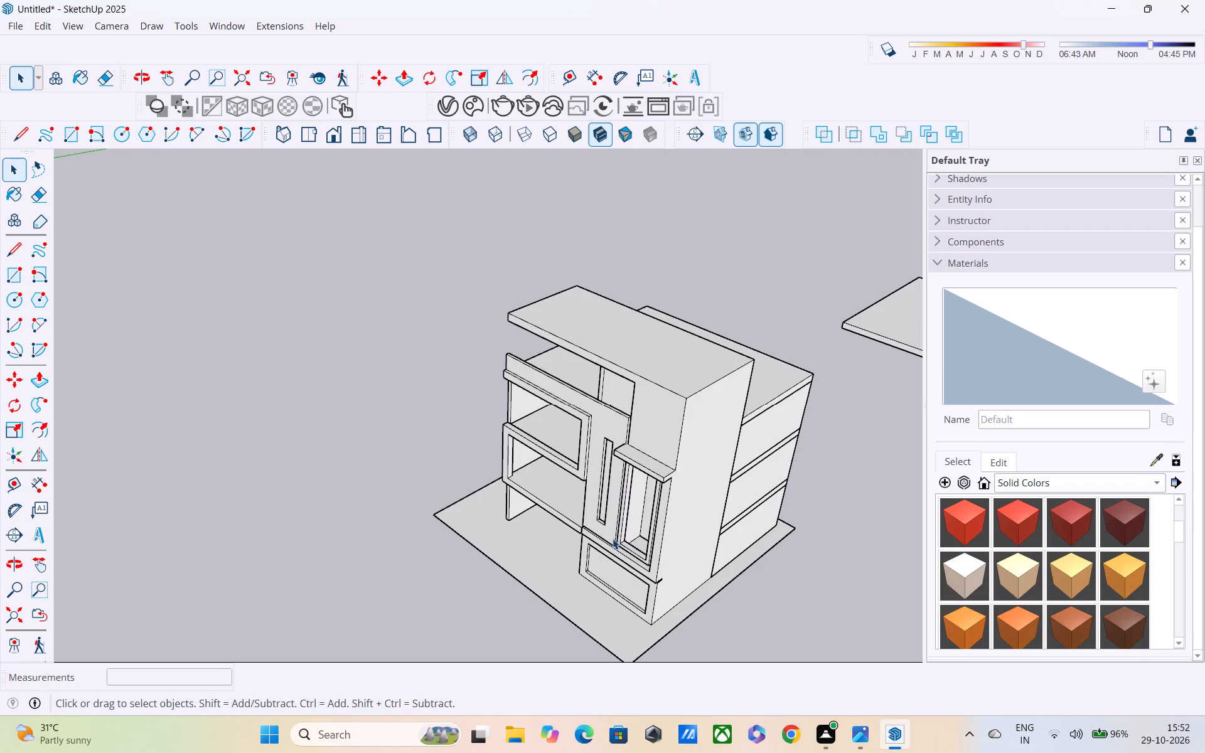
middle_drag(610, 523, 617, 422)
scroll(626, 449, up, 3)
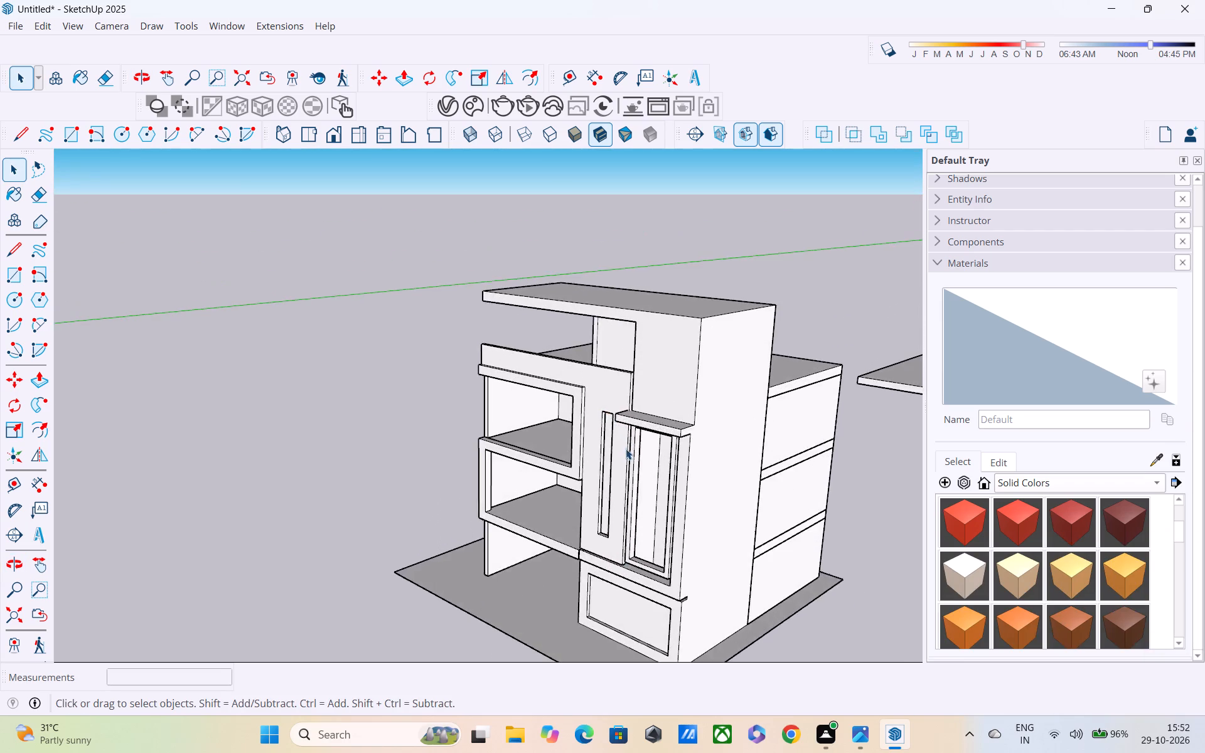
scroll(634, 468, up, 3)
middle_drag(640, 479, 636, 398)
middle_drag(700, 459, 683, 397)
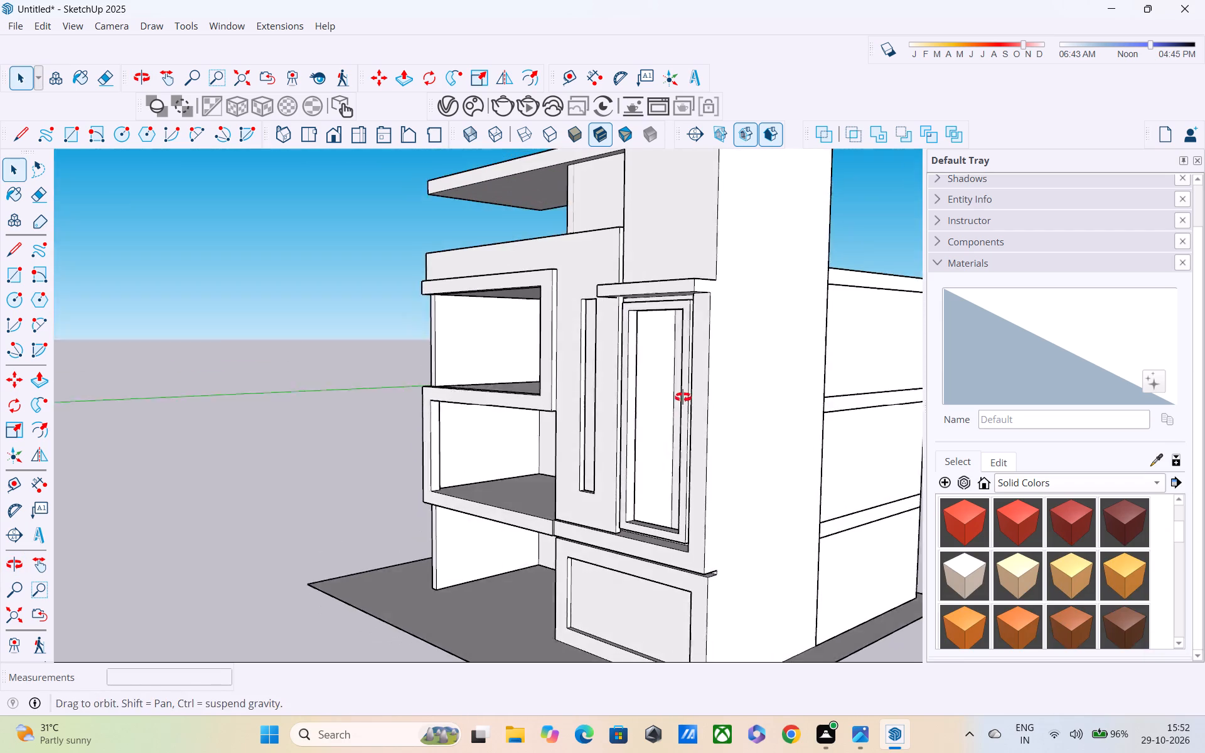
middle_drag(683, 397, 682, 393)
scroll(682, 398, up, 1)
middle_drag(682, 398, 636, 443)
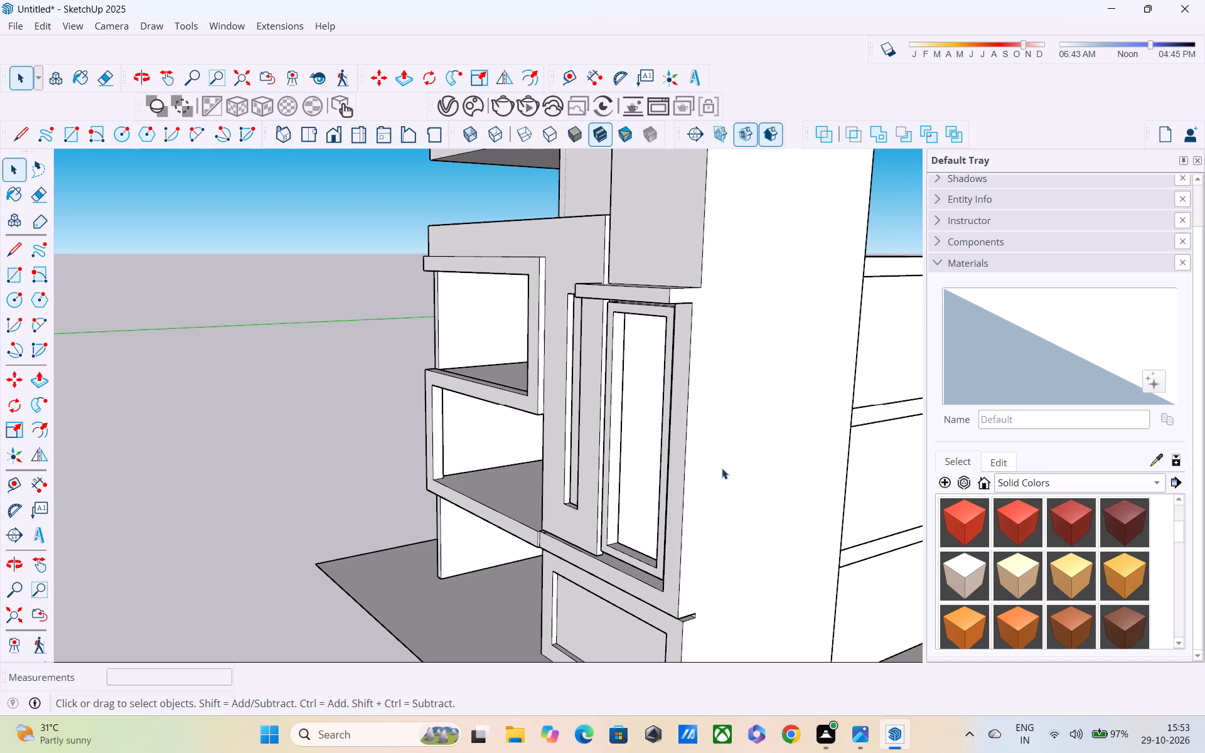
Draw a tall rectangle about 11' by 28' 6" on the side wall of the front tower block.
middle_drag(719, 466, 631, 433)
scroll(630, 432, down, 4)
middle_drag(630, 432, 582, 405)
scroll(581, 406, down, 2)
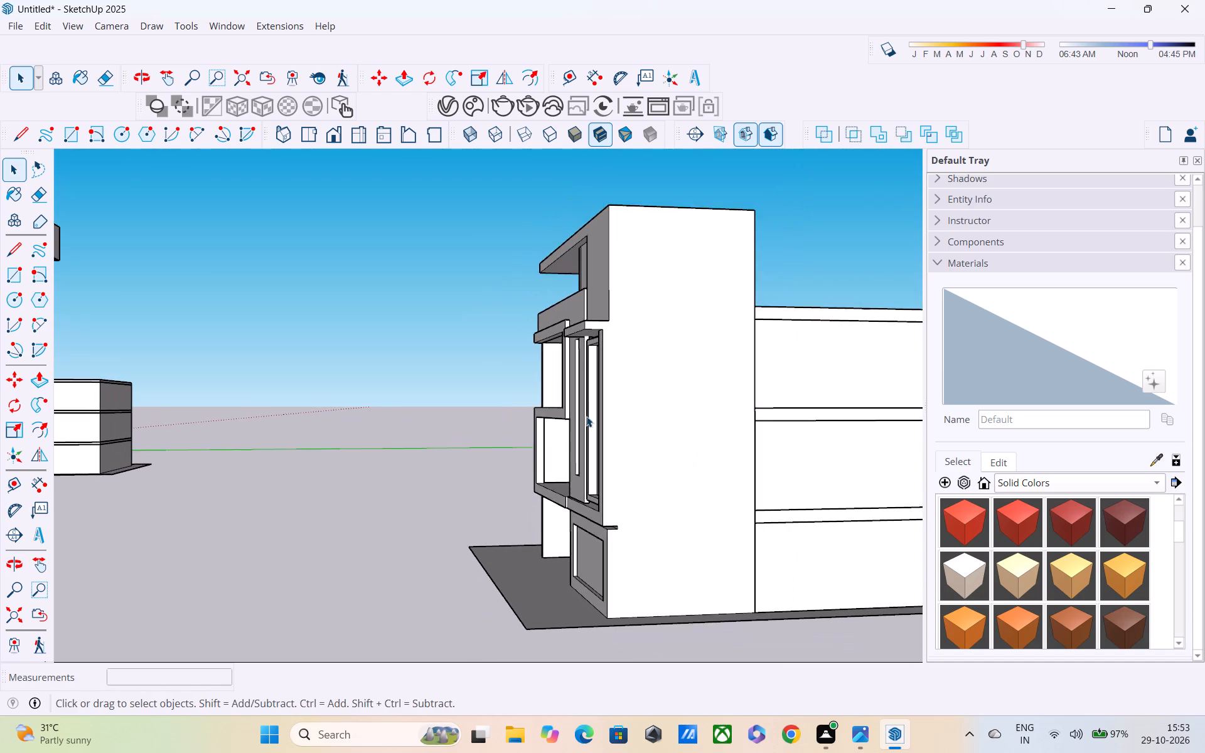
middle_drag(587, 417, 560, 459)
scroll(572, 457, up, 2)
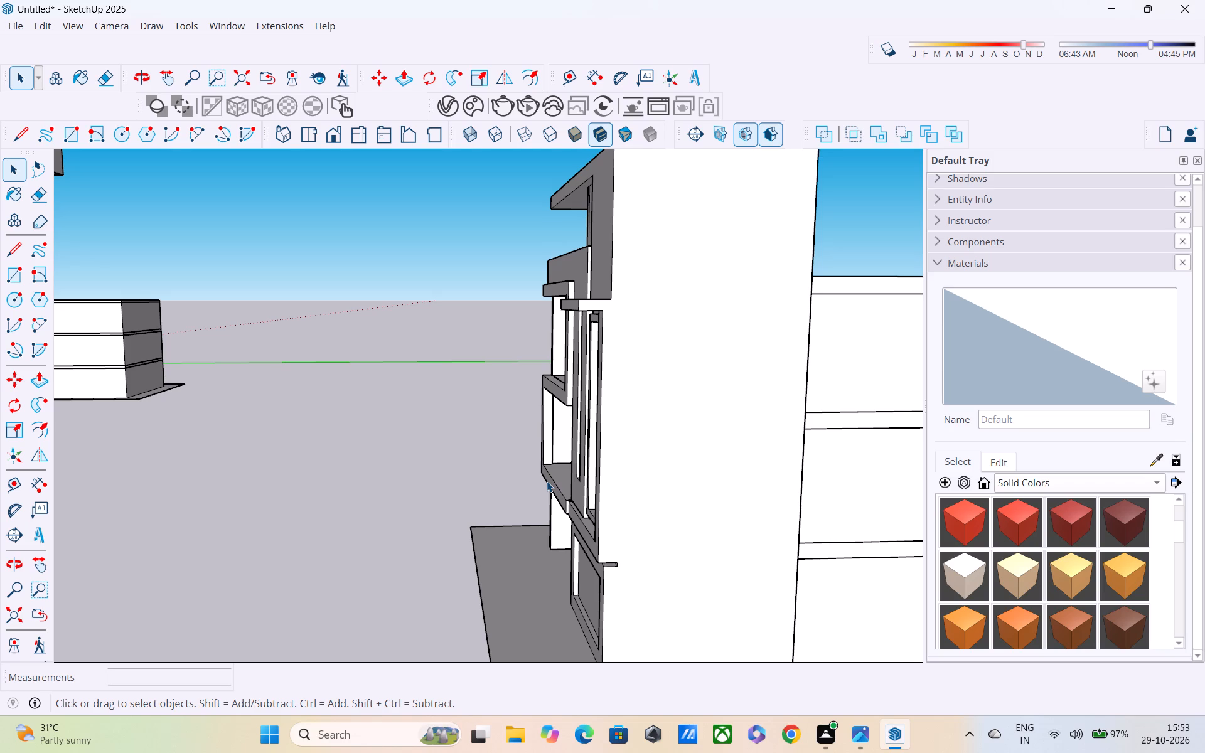
shift+middle_drag(545, 479, 484, 420)
middle_drag(484, 419, 485, 478)
shift+scroll(485, 478, down, 1)
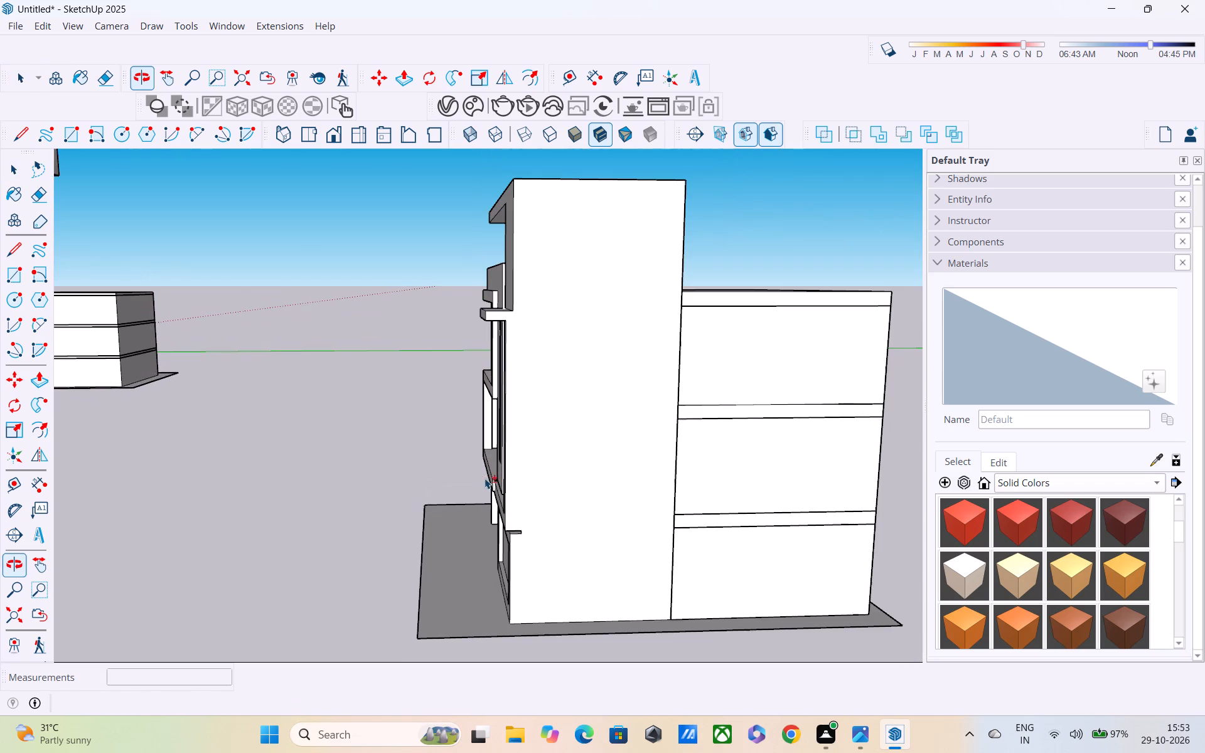
middle_drag(530, 447, 514, 424)
click(532, 434)
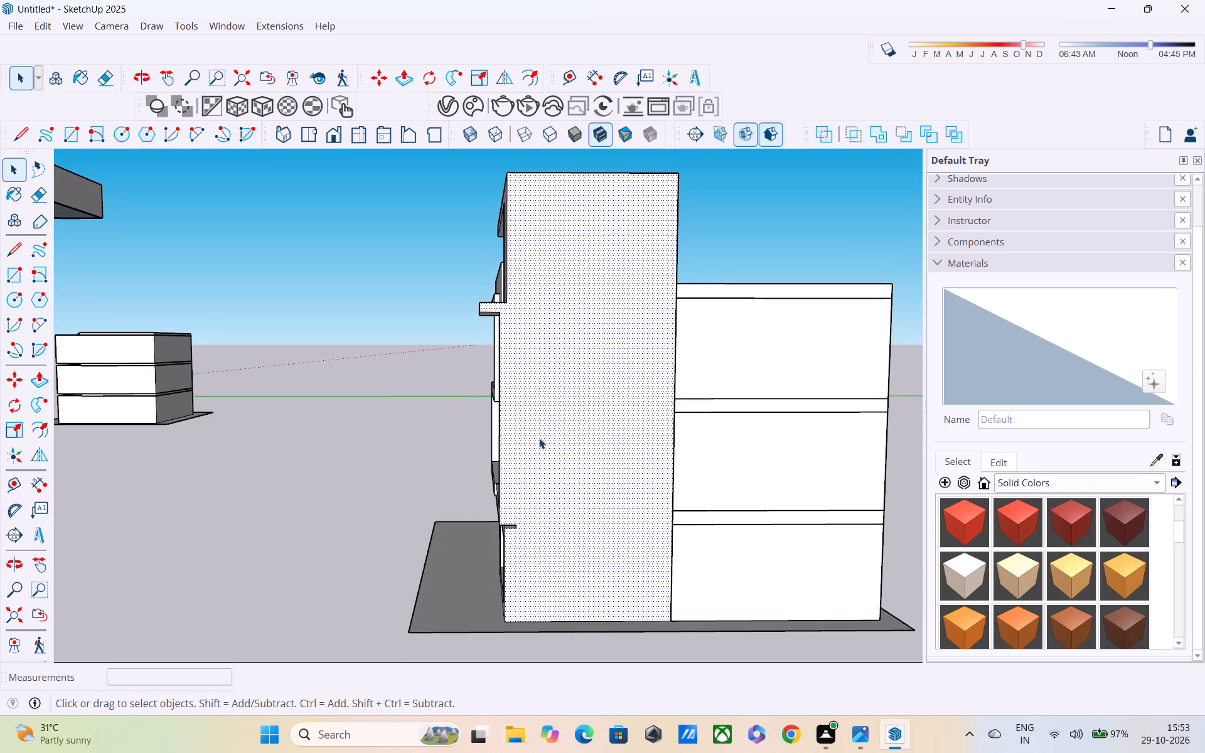
key(r)
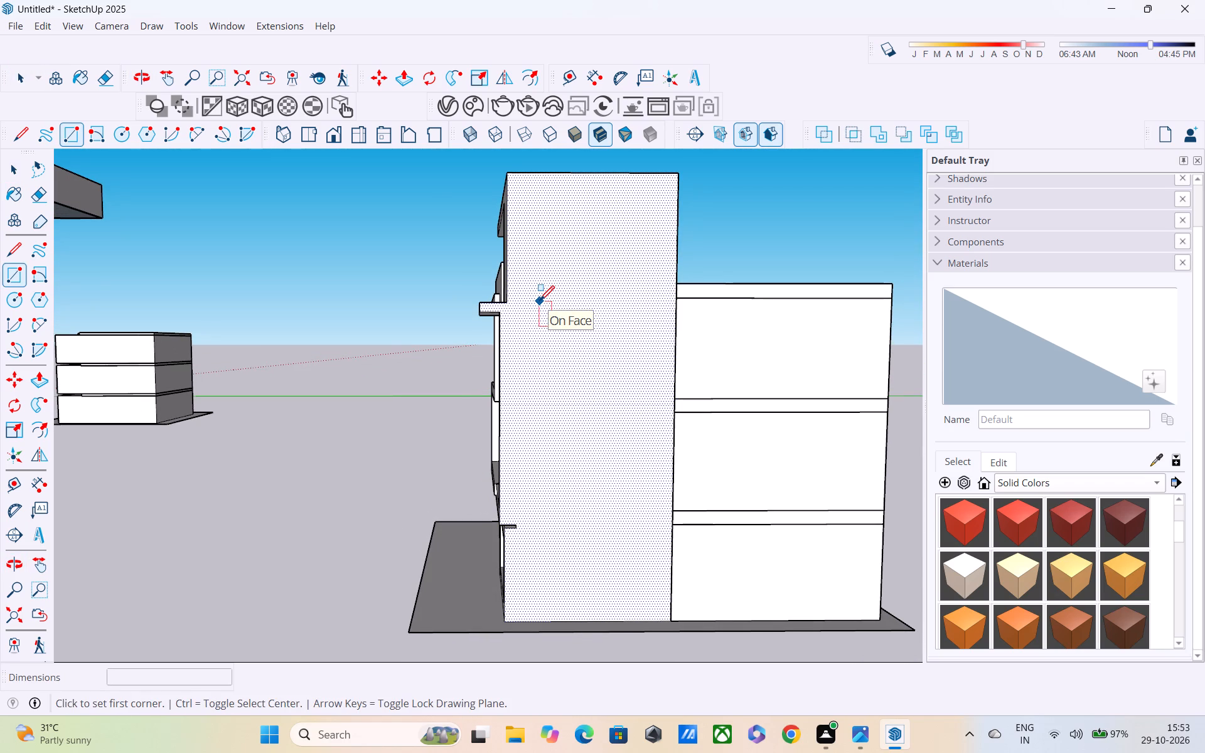
click(540, 301)
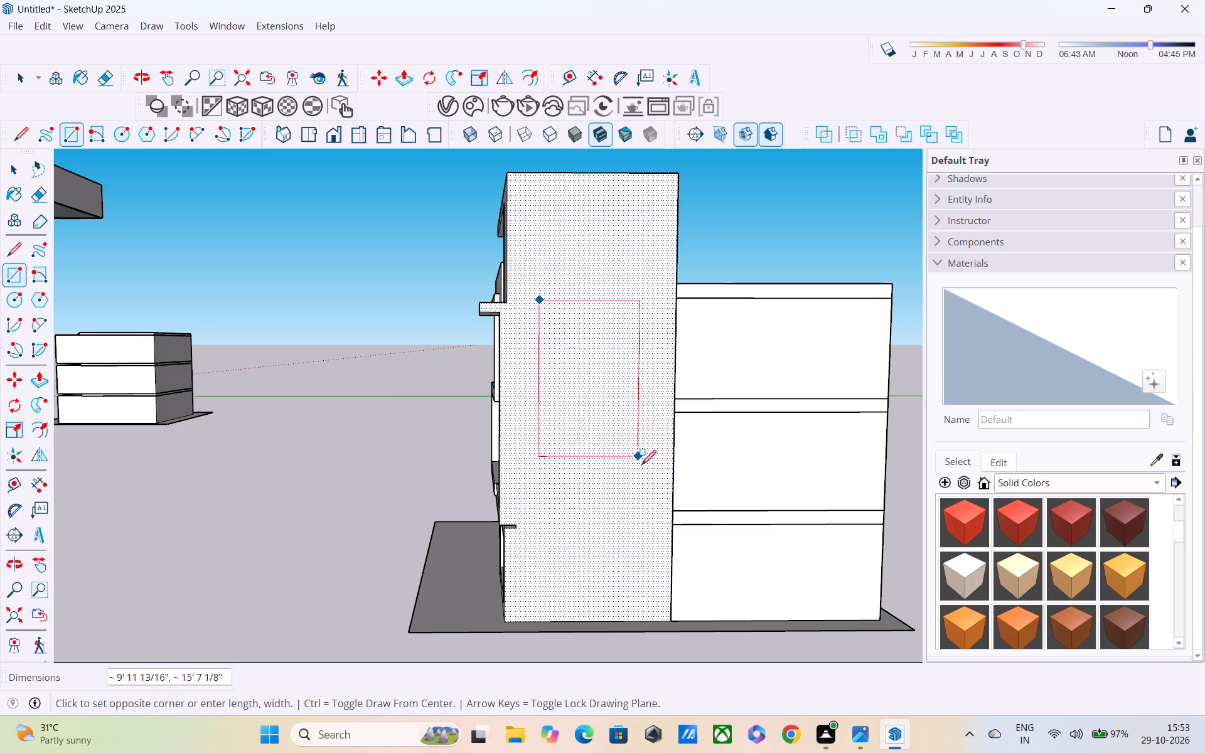
click(646, 582)
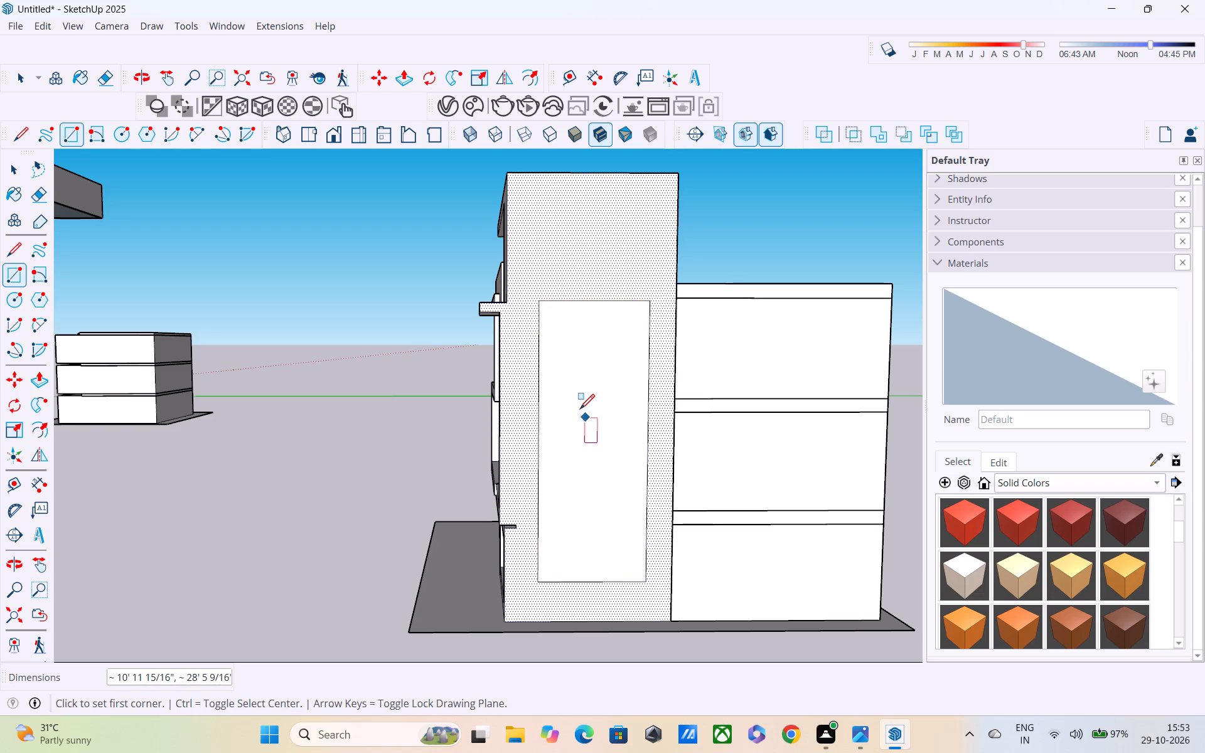
Draw a small horizontal rectangle about 6' 2" by 1' 10" near the top of the tall side-wall rectangle.
key(space)
key(r)
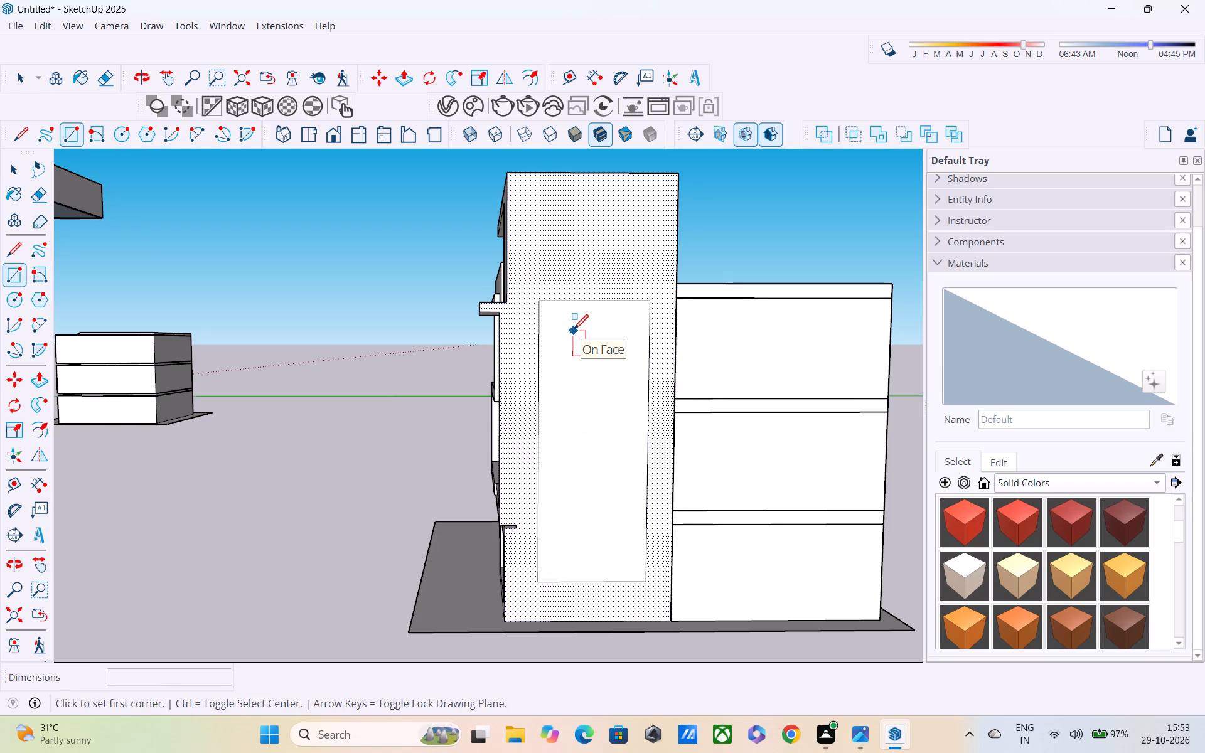
click(565, 323)
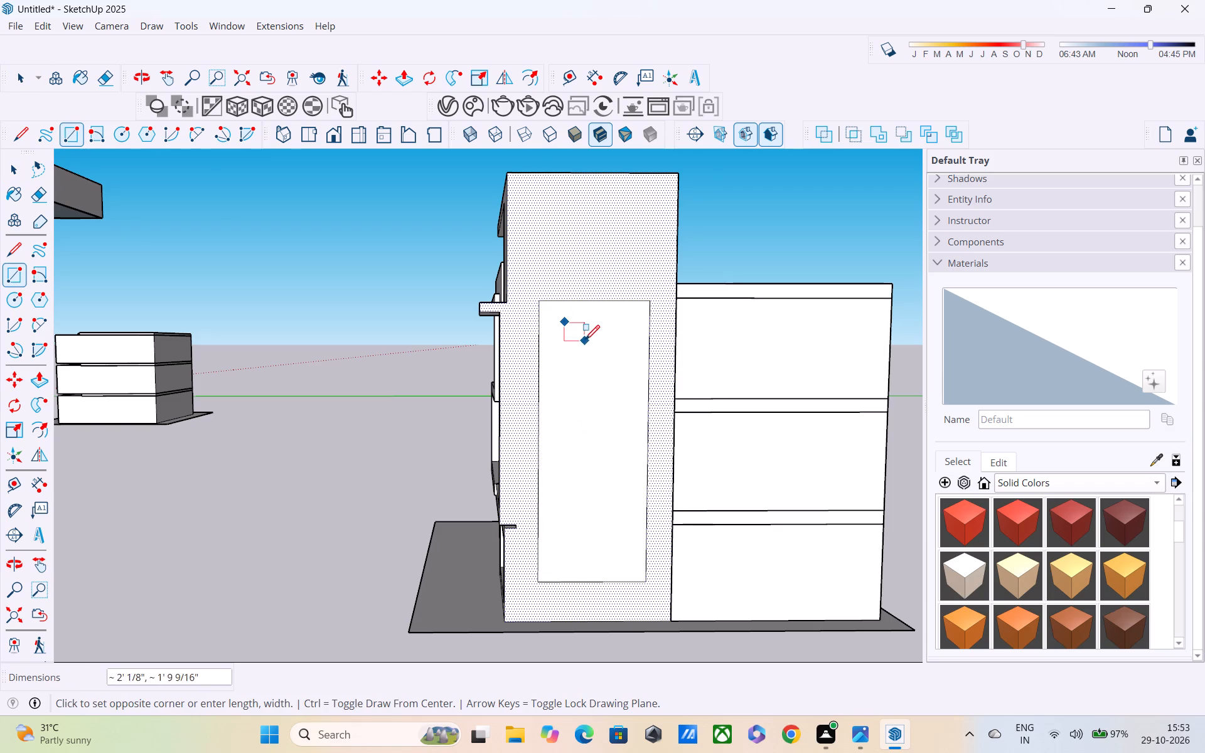
click(628, 344)
key(space)
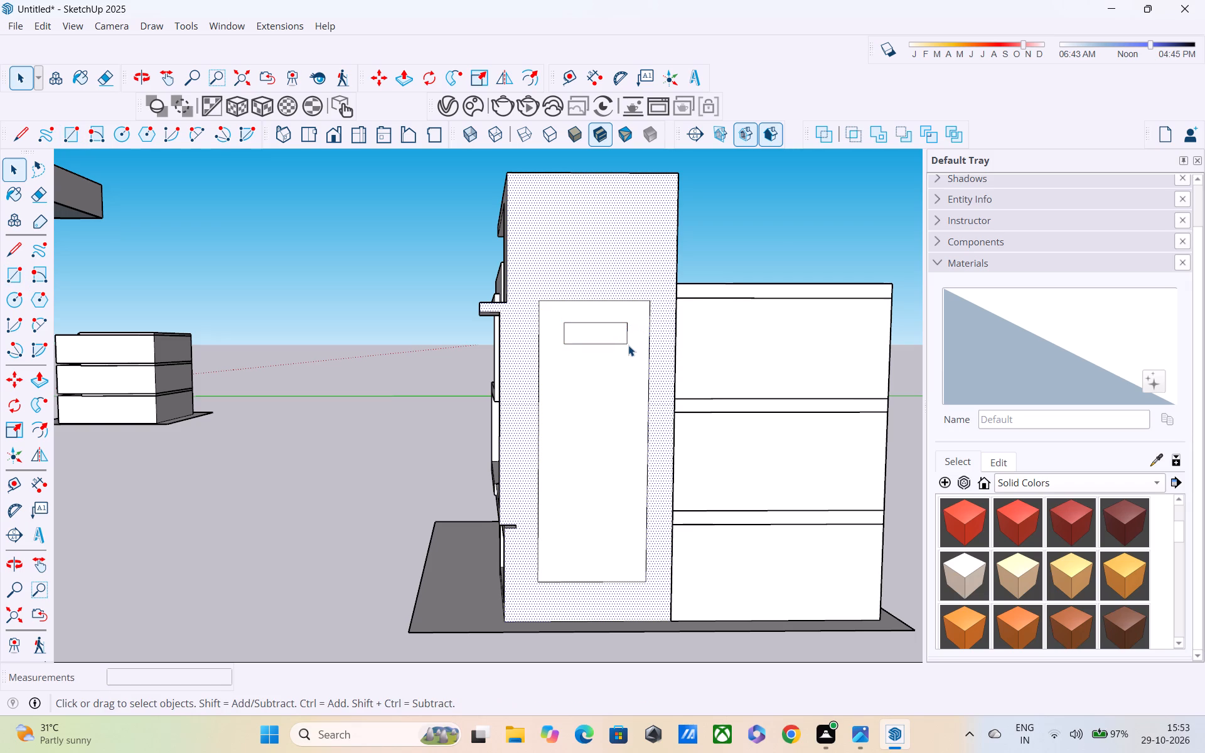
Copy the small rectangle's outline straight down twice inside the tall rectangle, about 9' 9" and a further 10' 3" below.
click(615, 341)
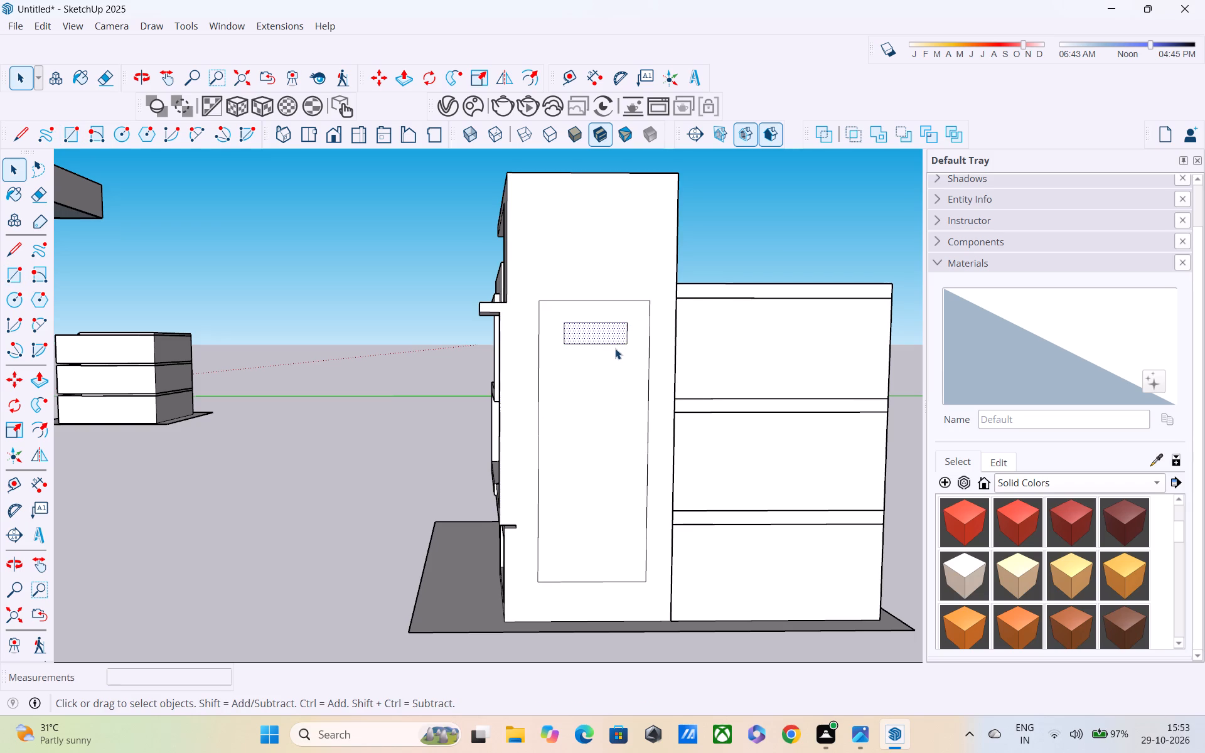
click(612, 345)
shift+click(599, 325)
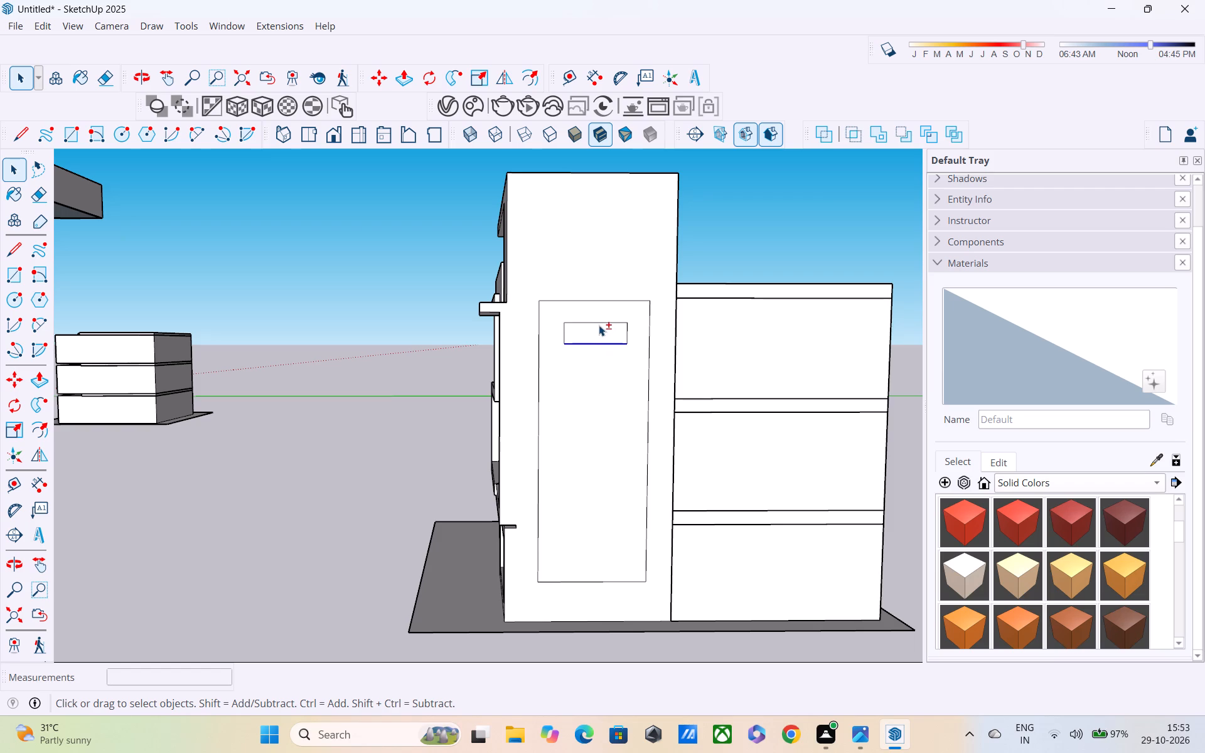
shift+click(602, 323)
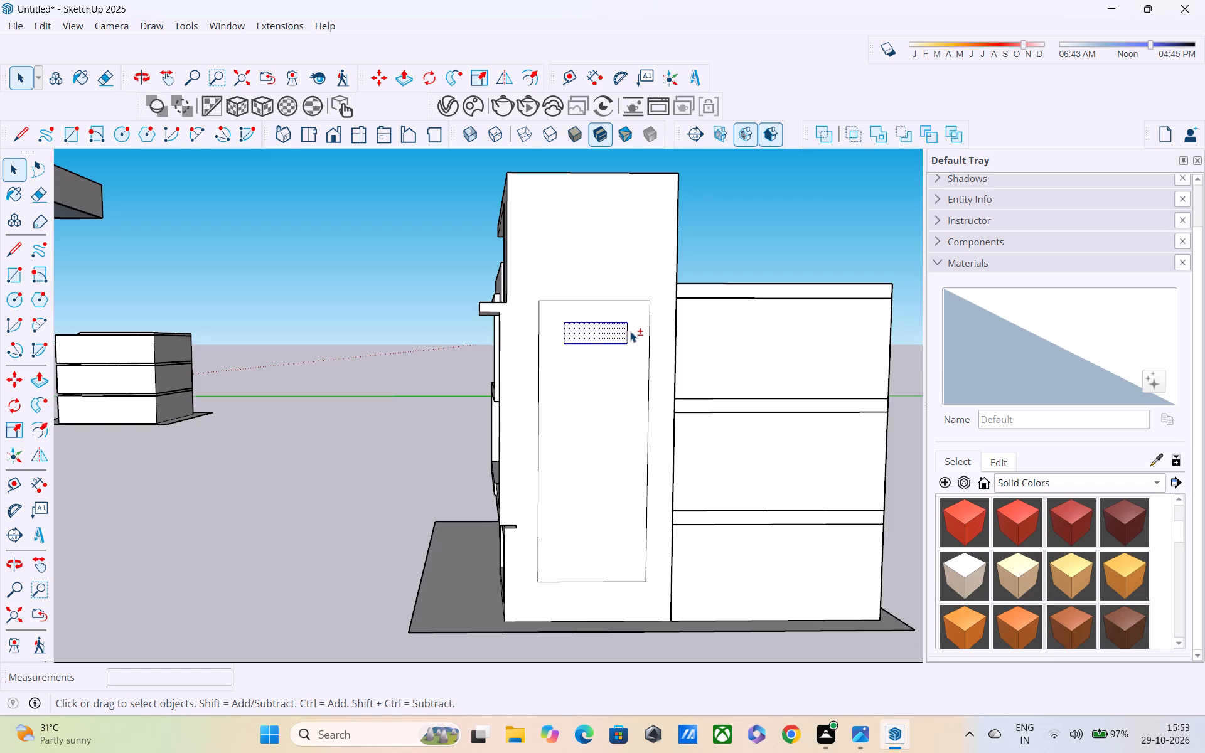
shift+click(625, 330)
shift+click(564, 330)
shift+click(572, 337)
key(m)
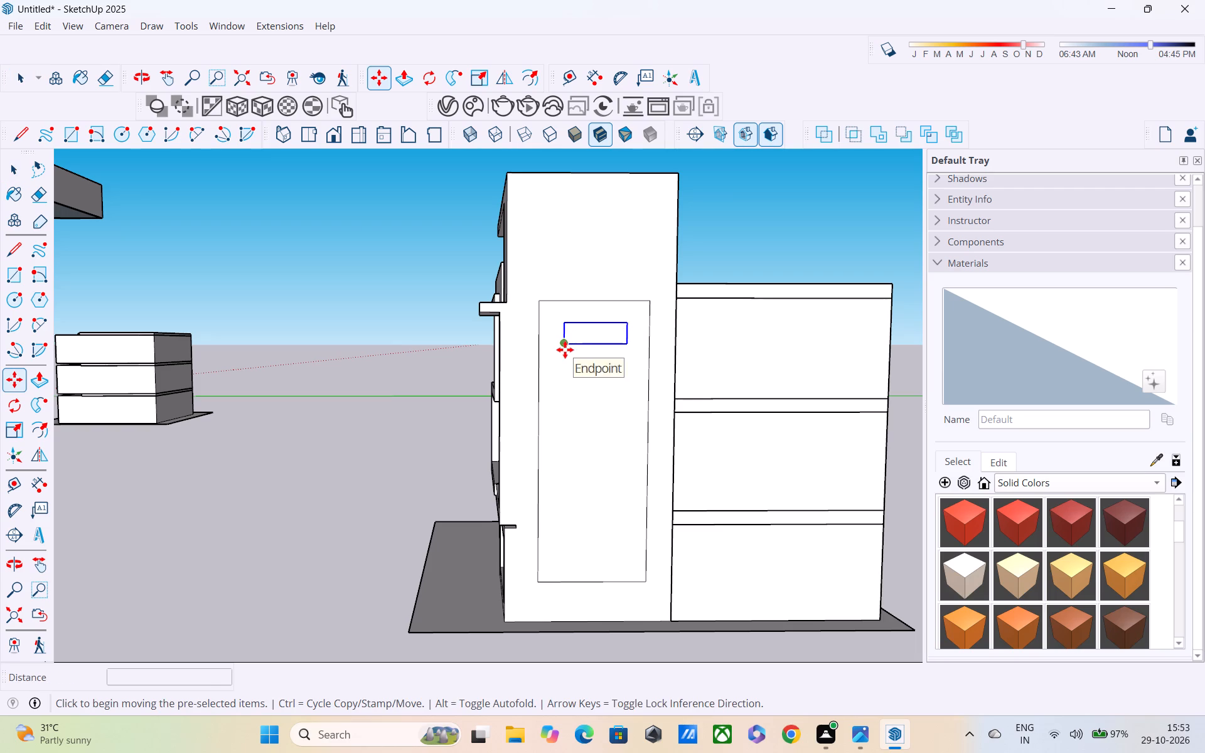
click(564, 339)
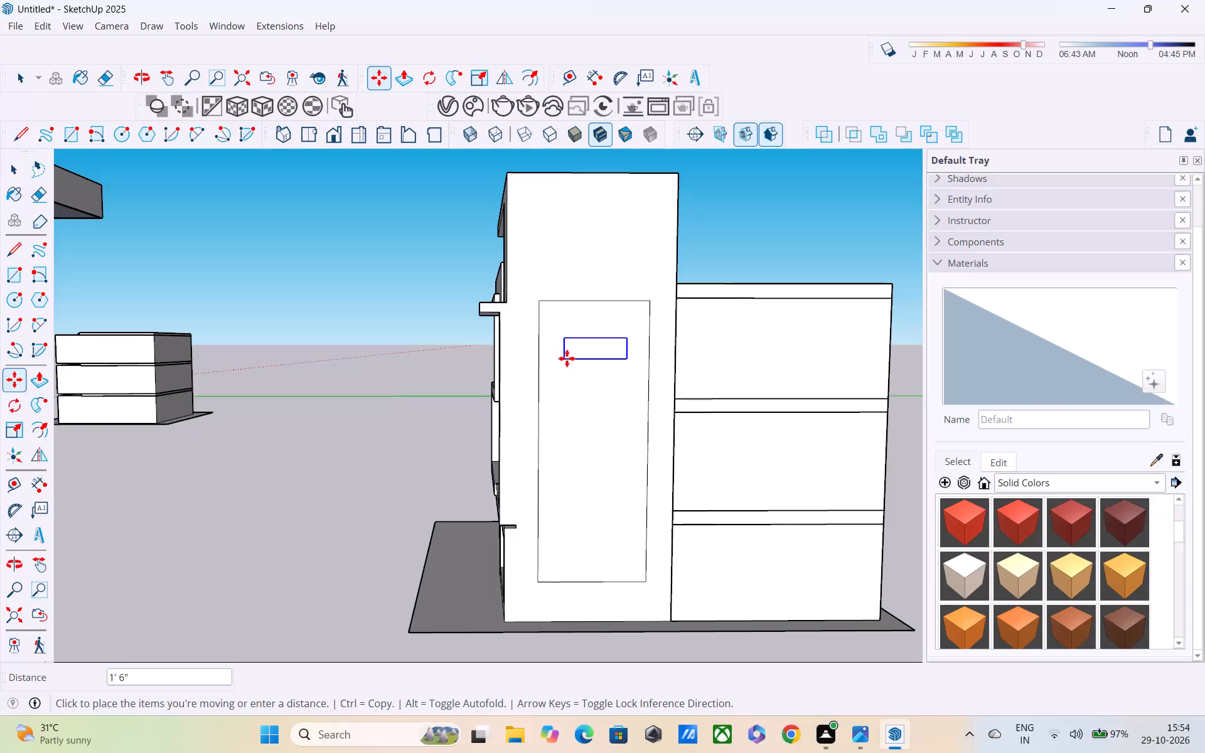
click(569, 442)
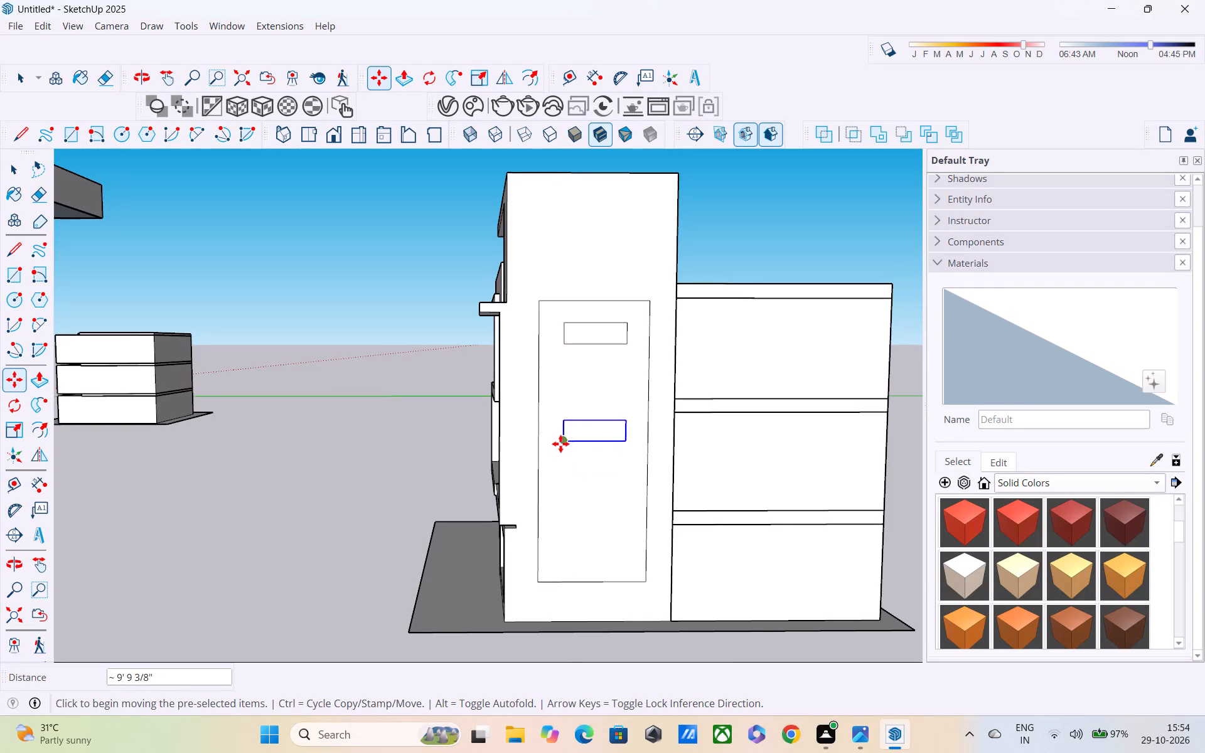
click(560, 443)
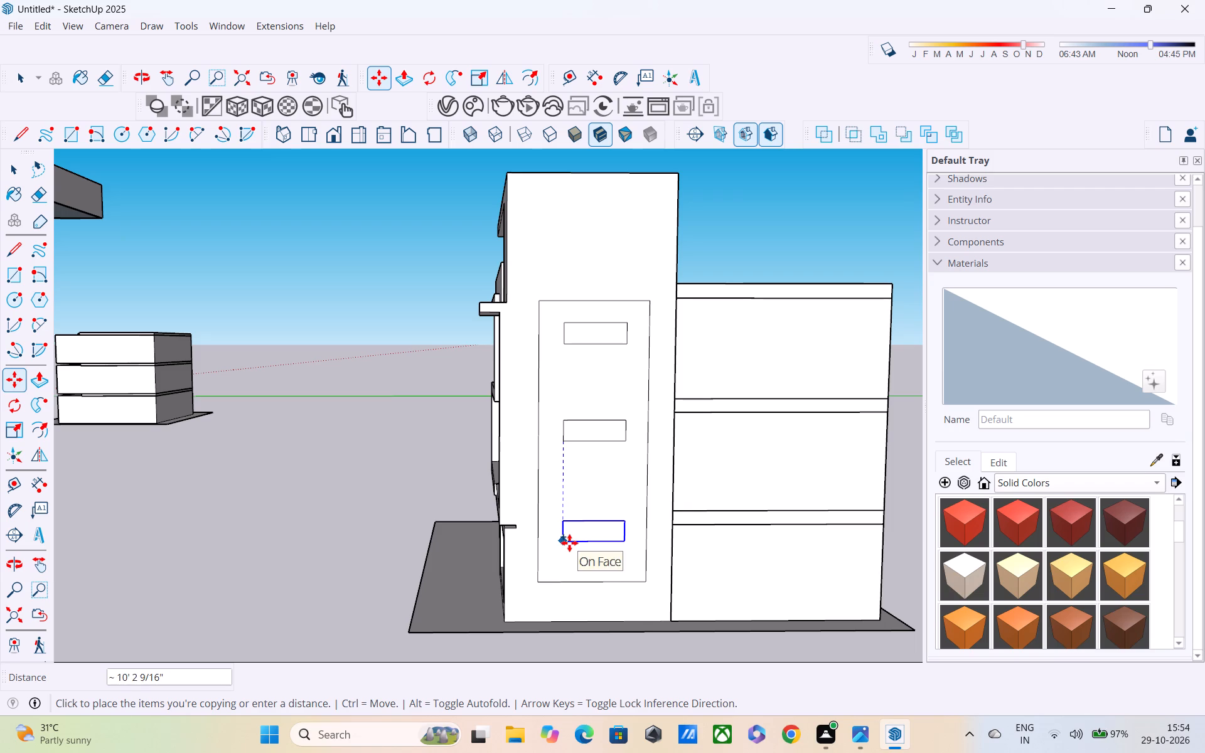
click(569, 543)
Pull the tall side-wall face around the three small rectangles outward 3", and pull it out a further 4".
scroll(568, 541, down, 2)
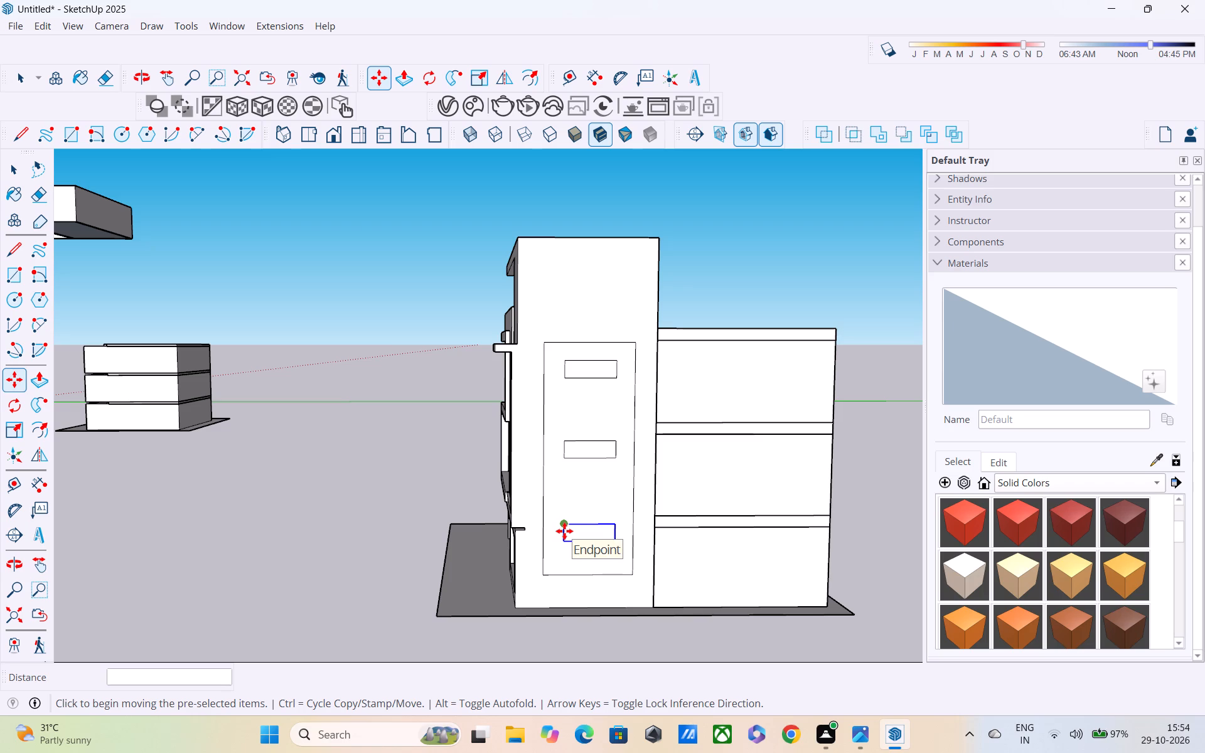
middle_drag(556, 508, 817, 377)
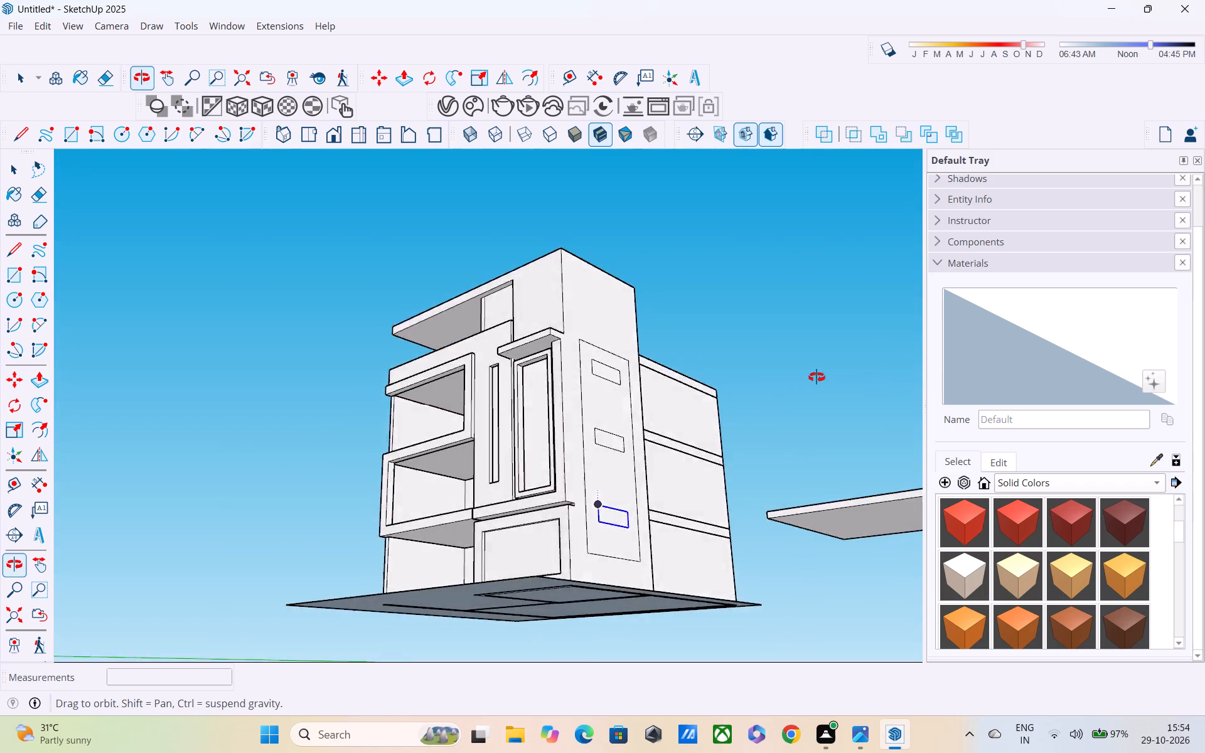
middle_drag(817, 377, 750, 477)
scroll(633, 447, up, 4)
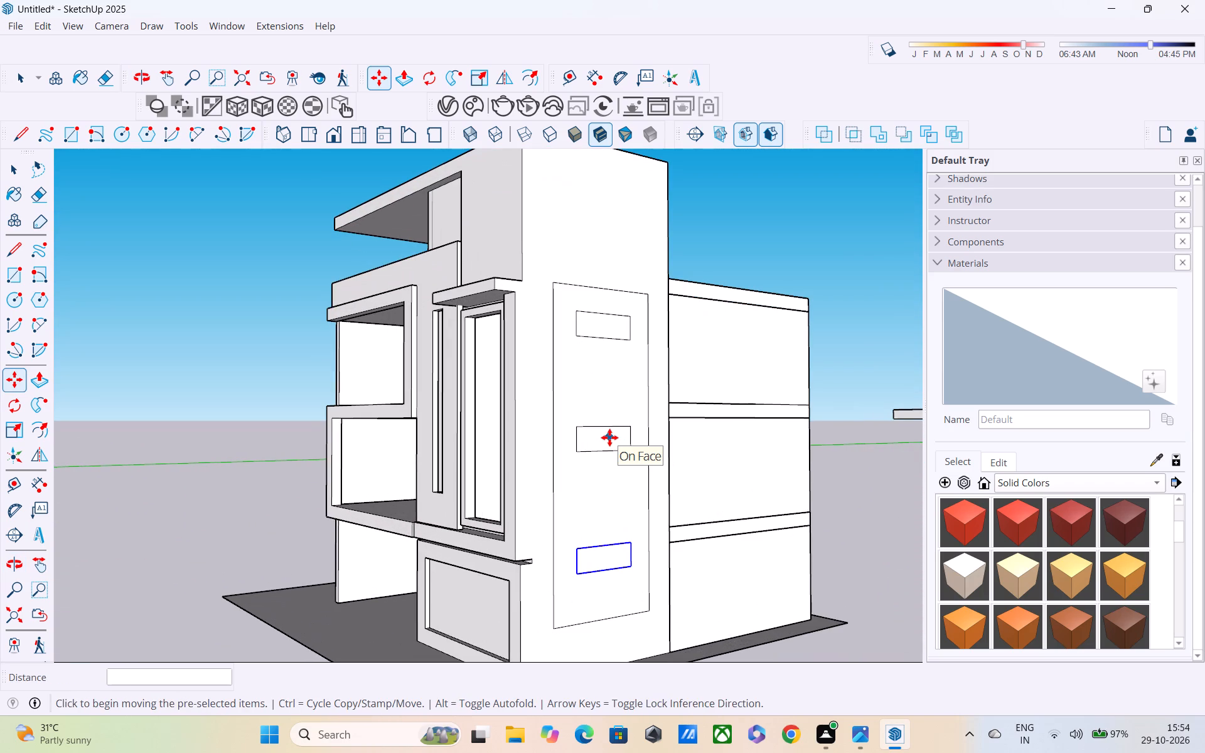
key(p)
click(592, 407)
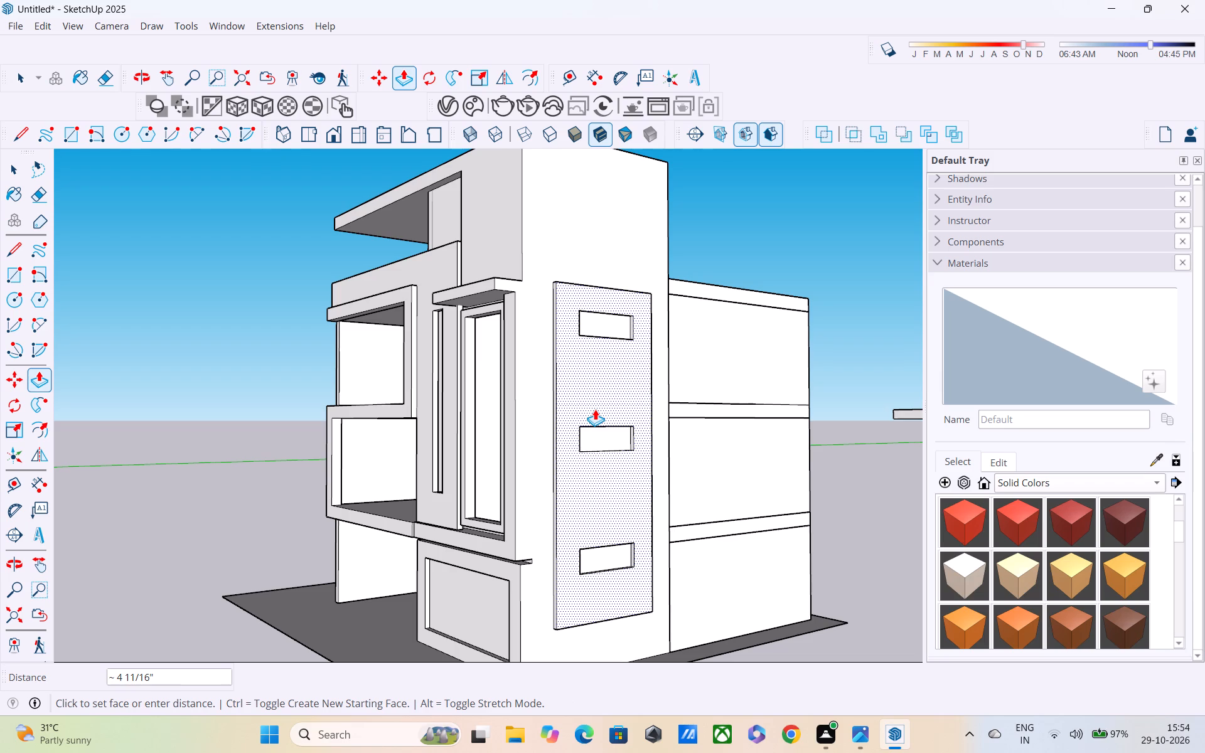
text(3")
key(Return)
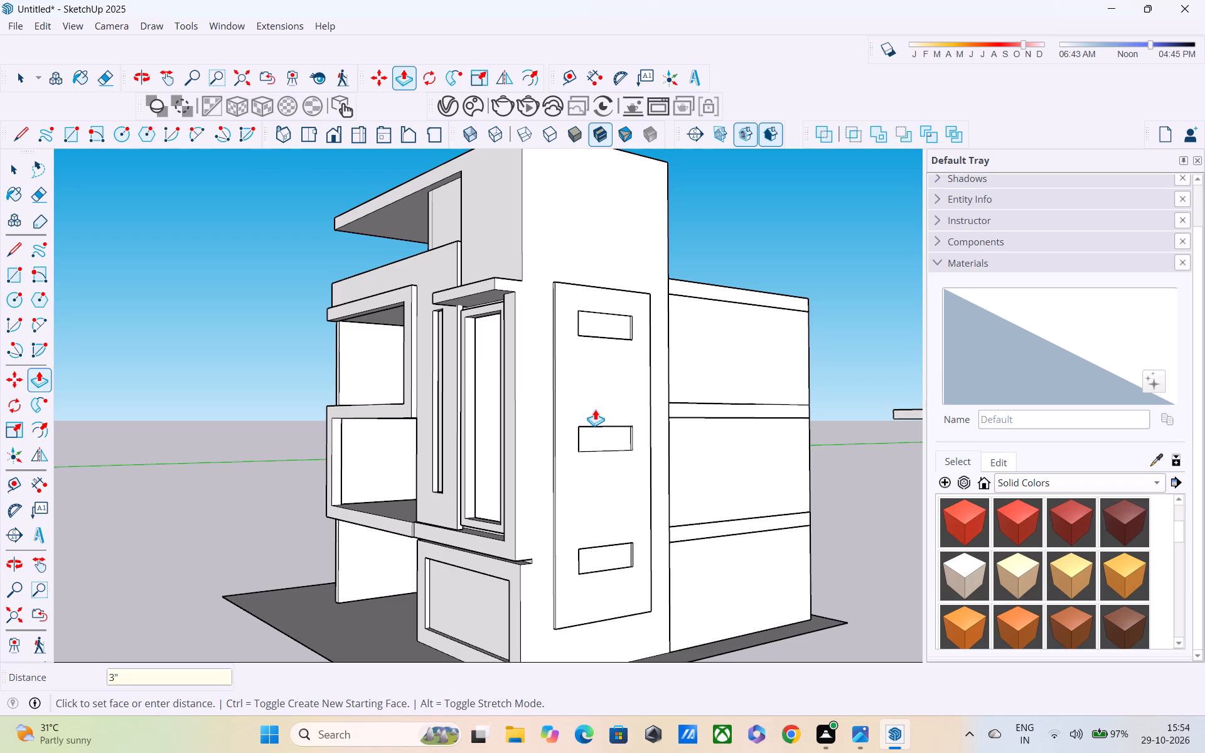
click(595, 409)
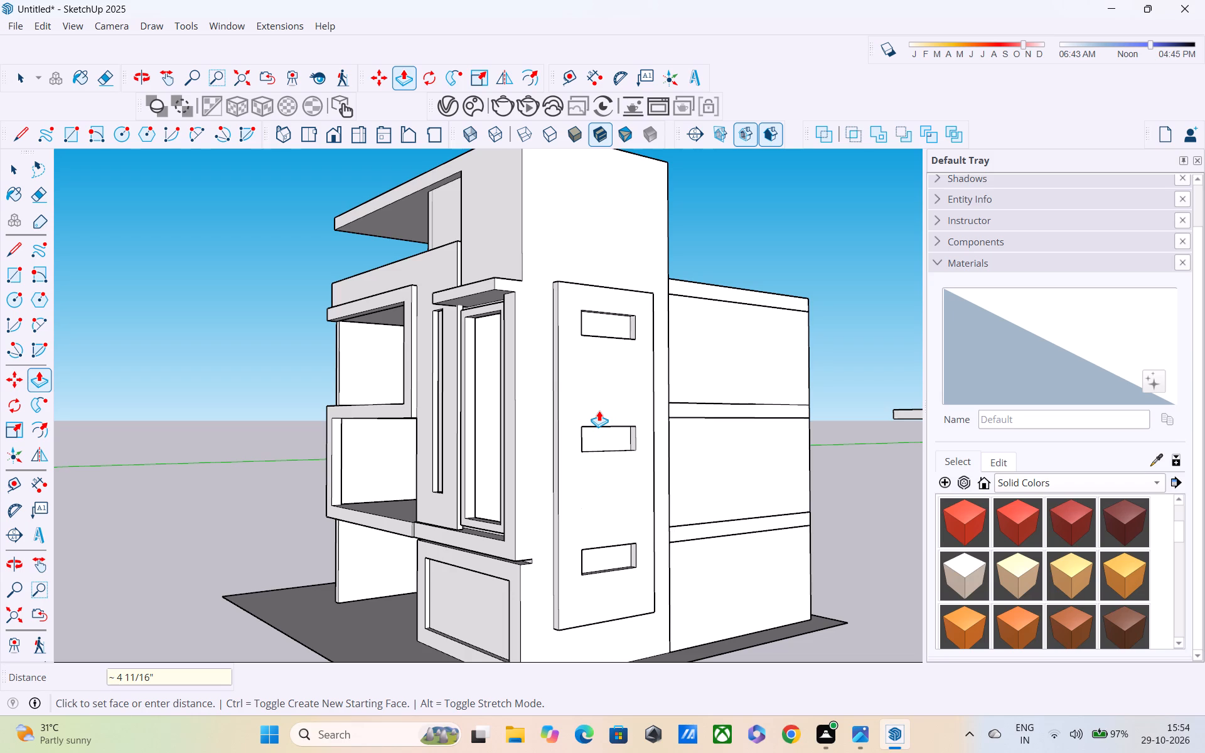
text(4")
key(Return)
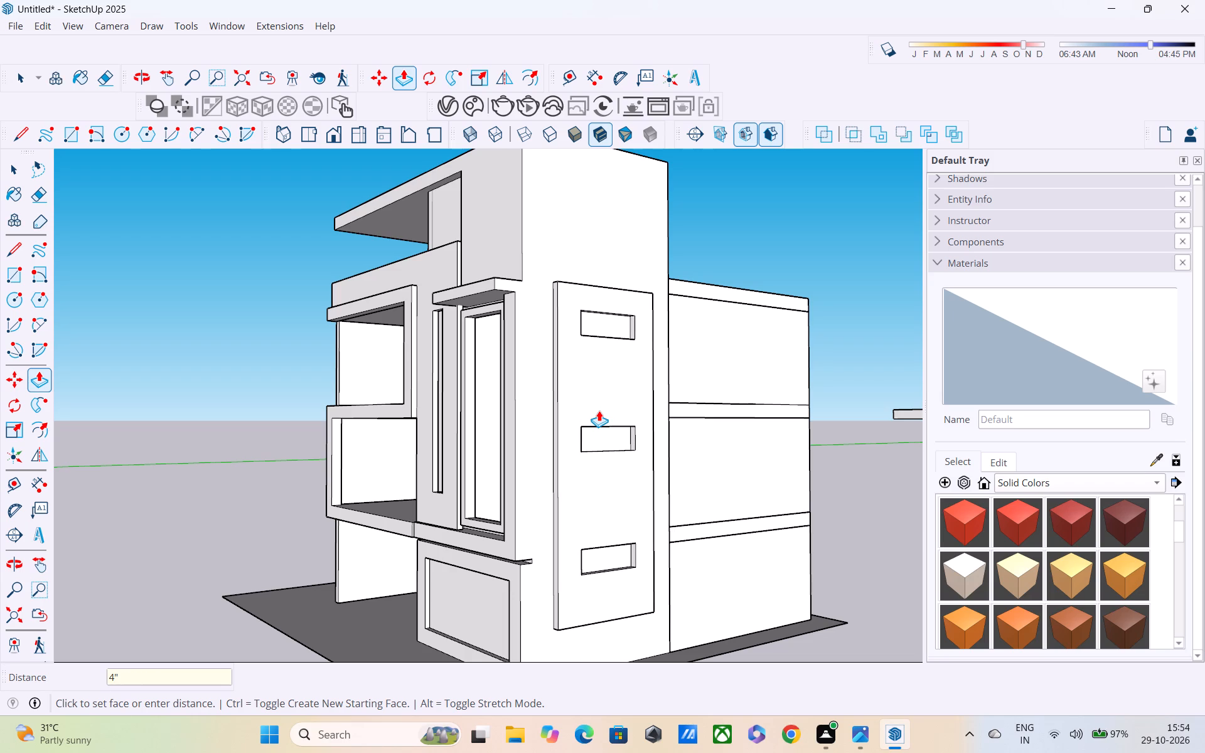
Examine the building's front and side elevations, including the raised side-wall panel and the ground-floor open bay.
middle_drag(609, 410, 680, 423)
scroll(667, 423, down, 2)
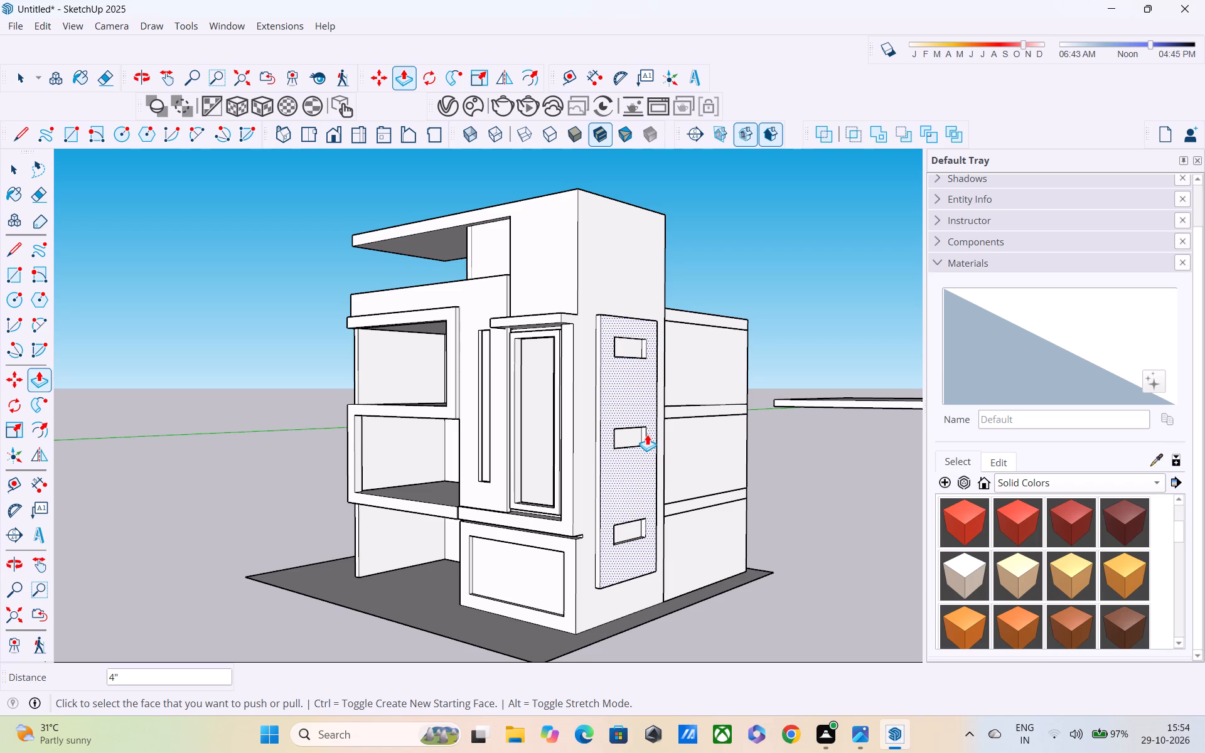
scroll(646, 434, down, 2)
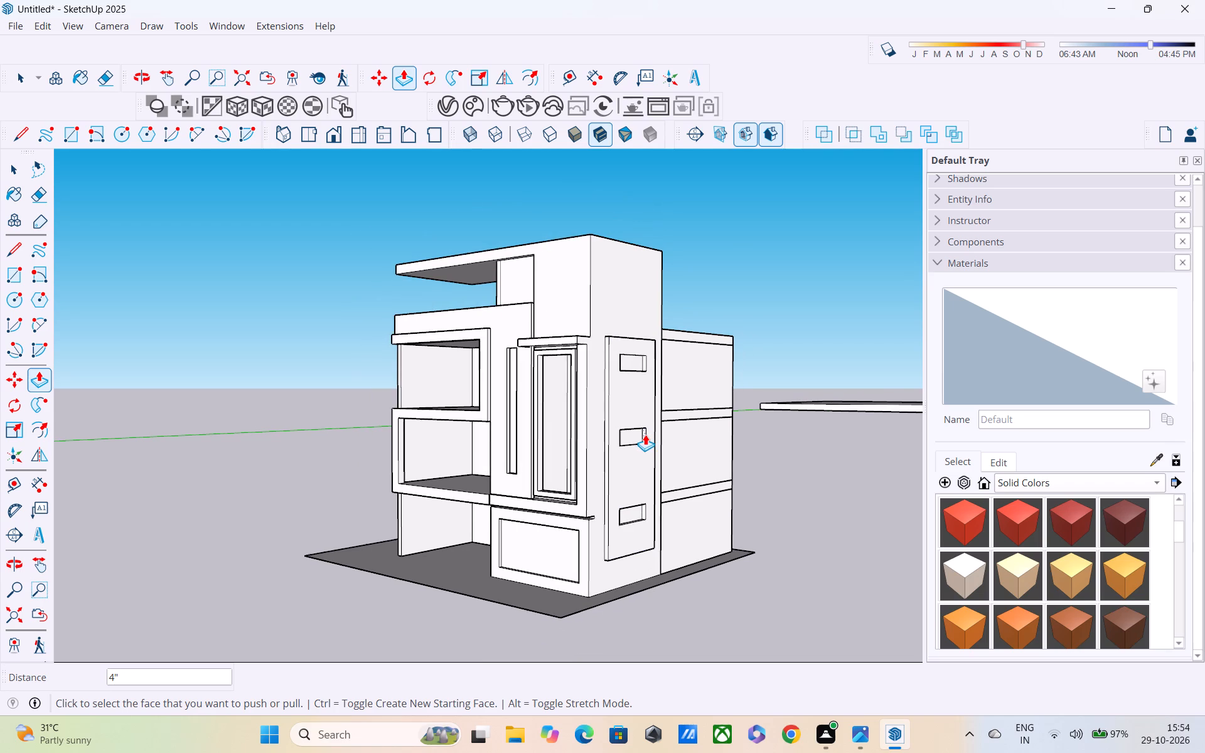
shift+middle_drag(645, 435, 665, 370)
scroll(666, 368, down, 3)
shift+middle_drag(666, 382, 671, 312)
scroll(673, 323, down, 2)
middle_drag(676, 341, 736, 388)
scroll(589, 399, up, 2)
shift+middle_drag(581, 381, 613, 416)
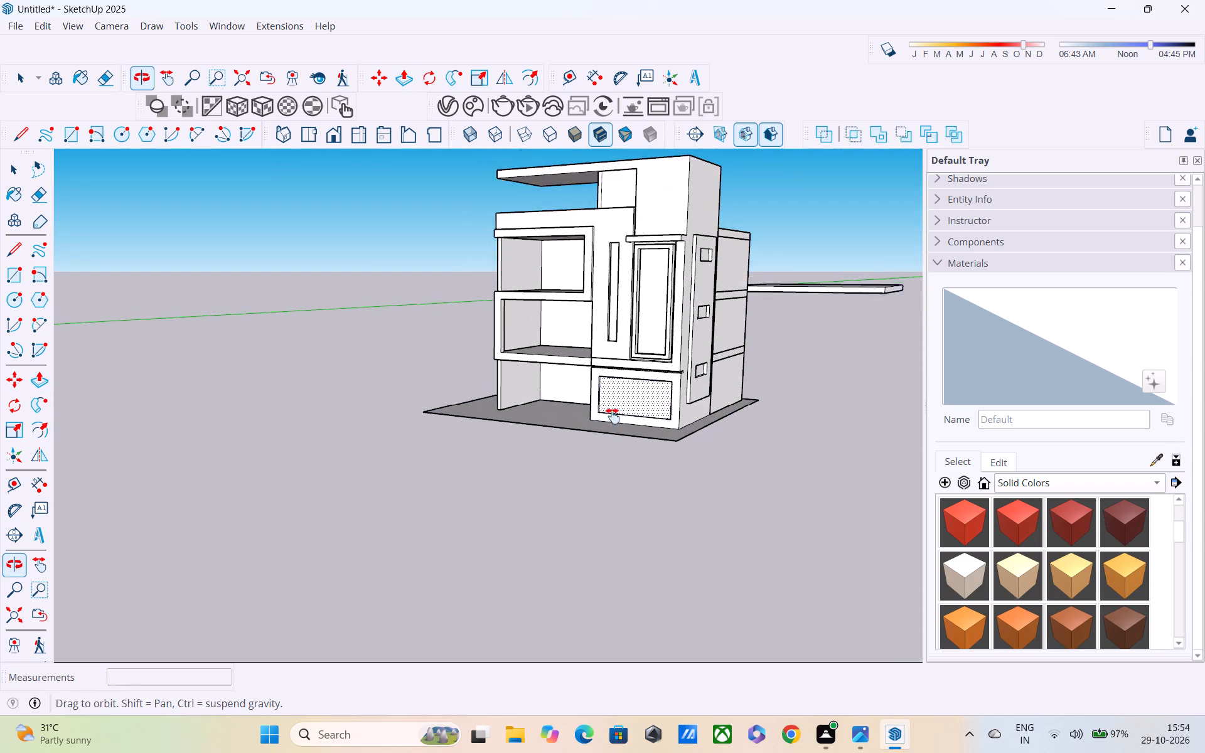
shift+middle_drag(613, 416, 614, 418)
scroll(614, 417, down, 1)
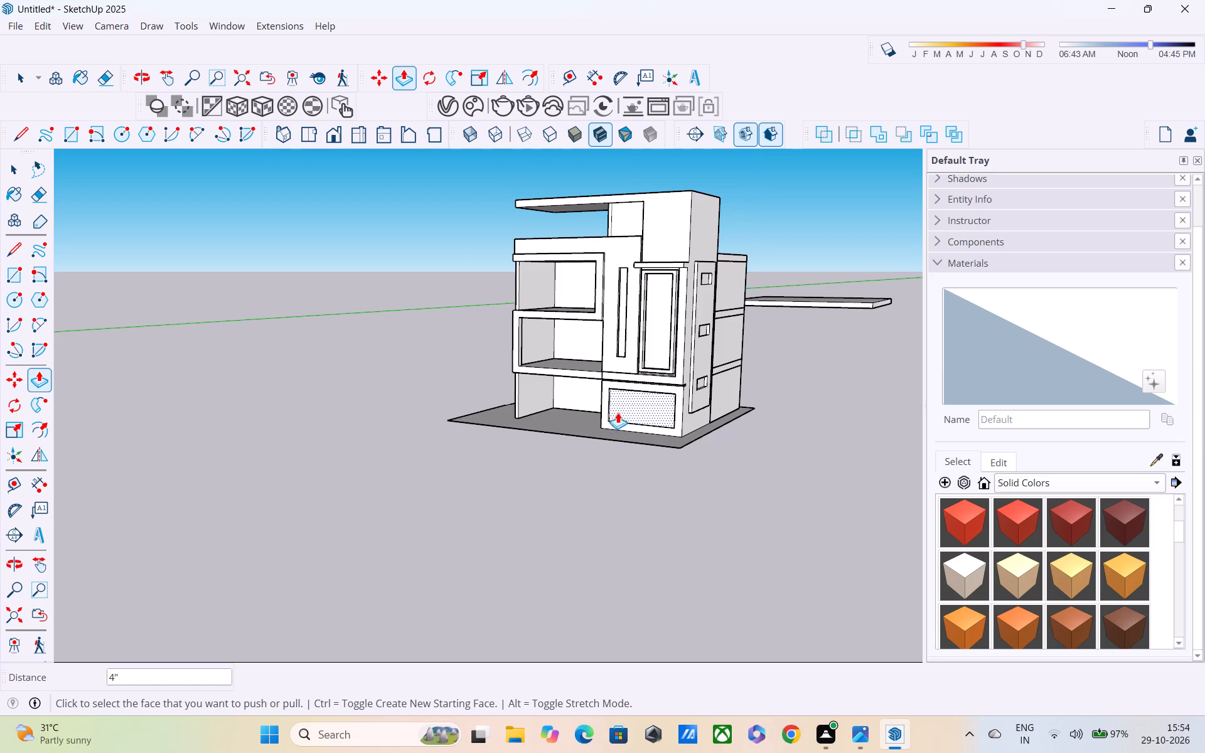
scroll(636, 387, up, 2)
middle_drag(496, 393, 578, 334)
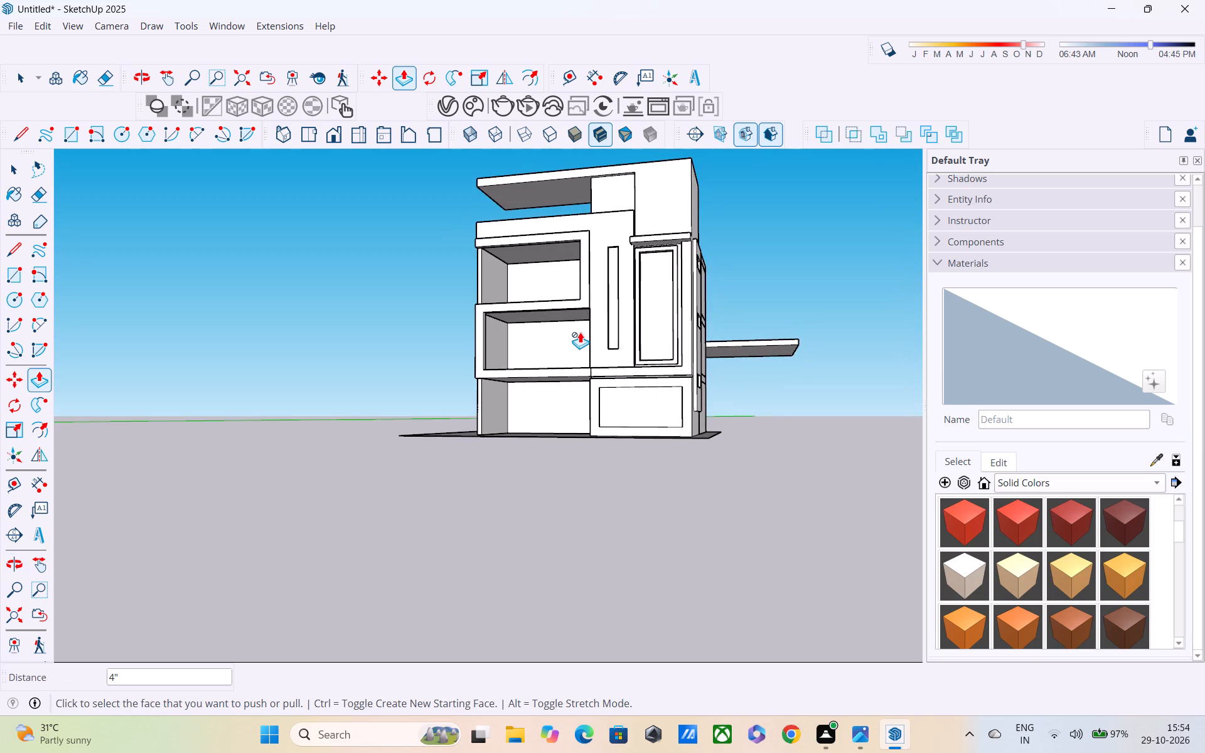
shift+middle_drag(578, 331, 628, 328)
Open the ground-floor group and push the front end of the open bay's thin outer wall back 15' 9" to the rear wall.
scroll(577, 353, up, 5)
shift+middle_drag(540, 334, 488, 274)
key(space)
middle_drag(462, 386, 649, 366)
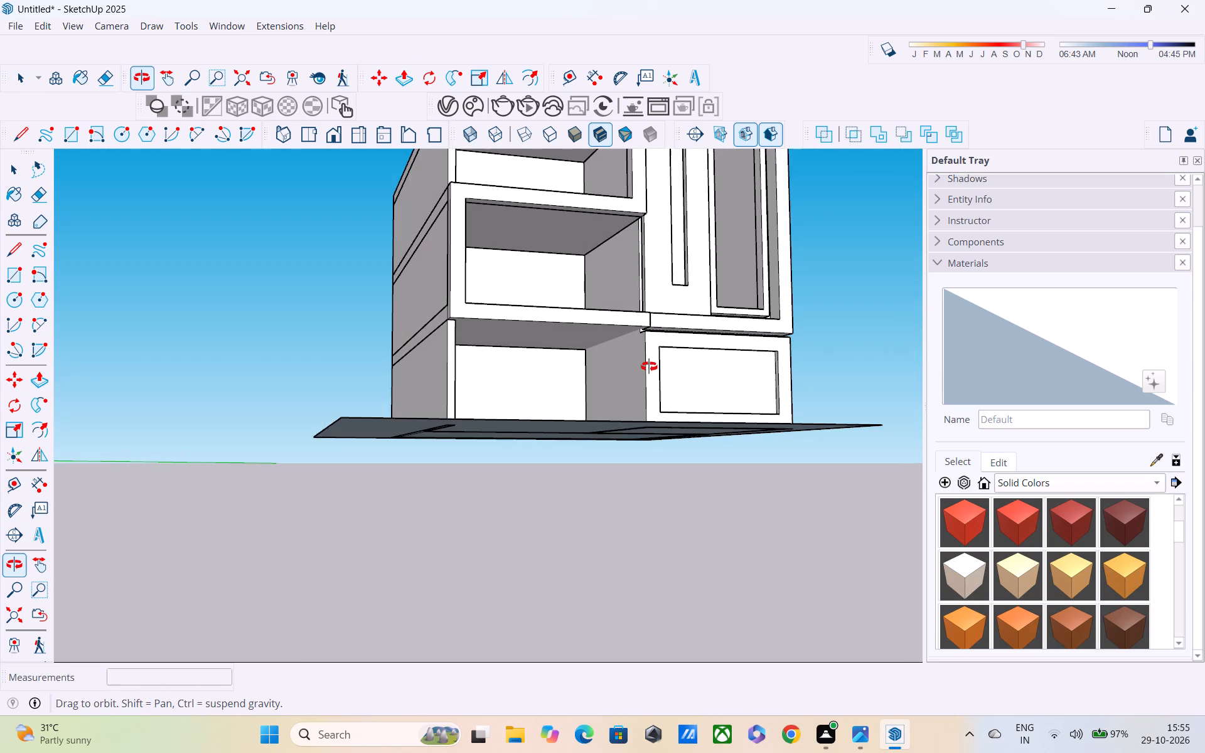
middle_drag(649, 366, 605, 404)
key(p)
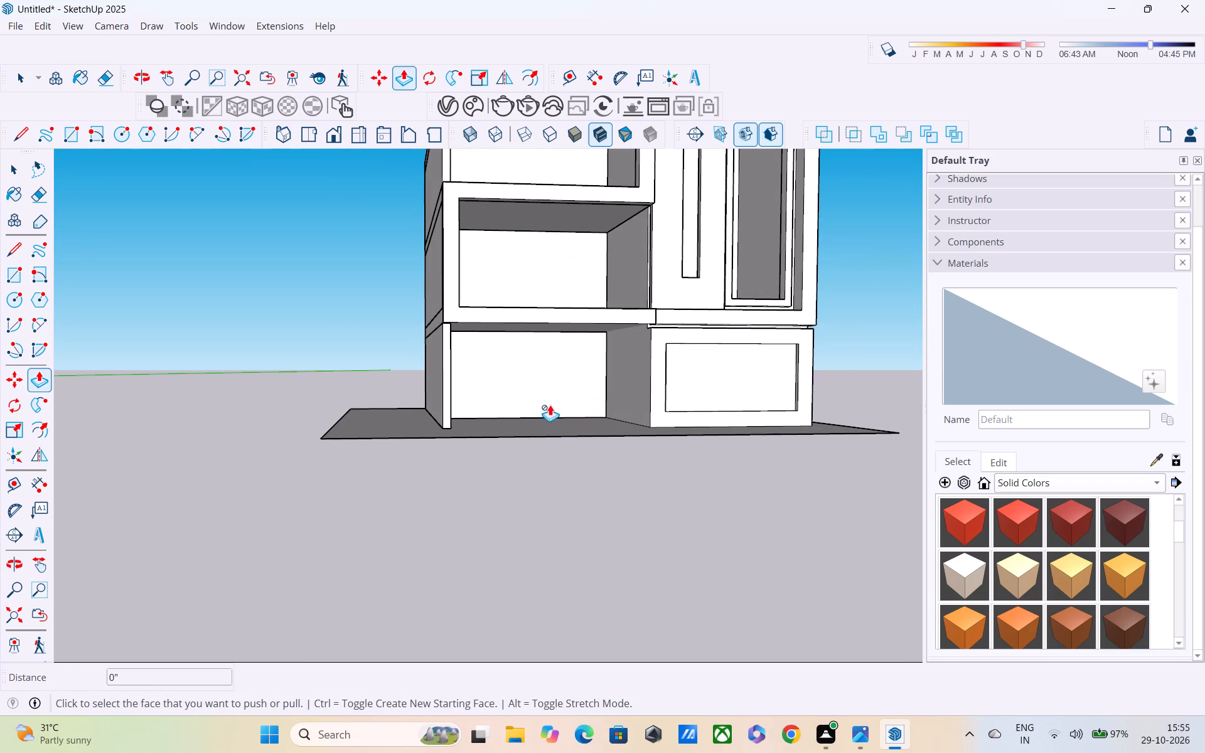
scroll(529, 405, up, 3)
key(space)
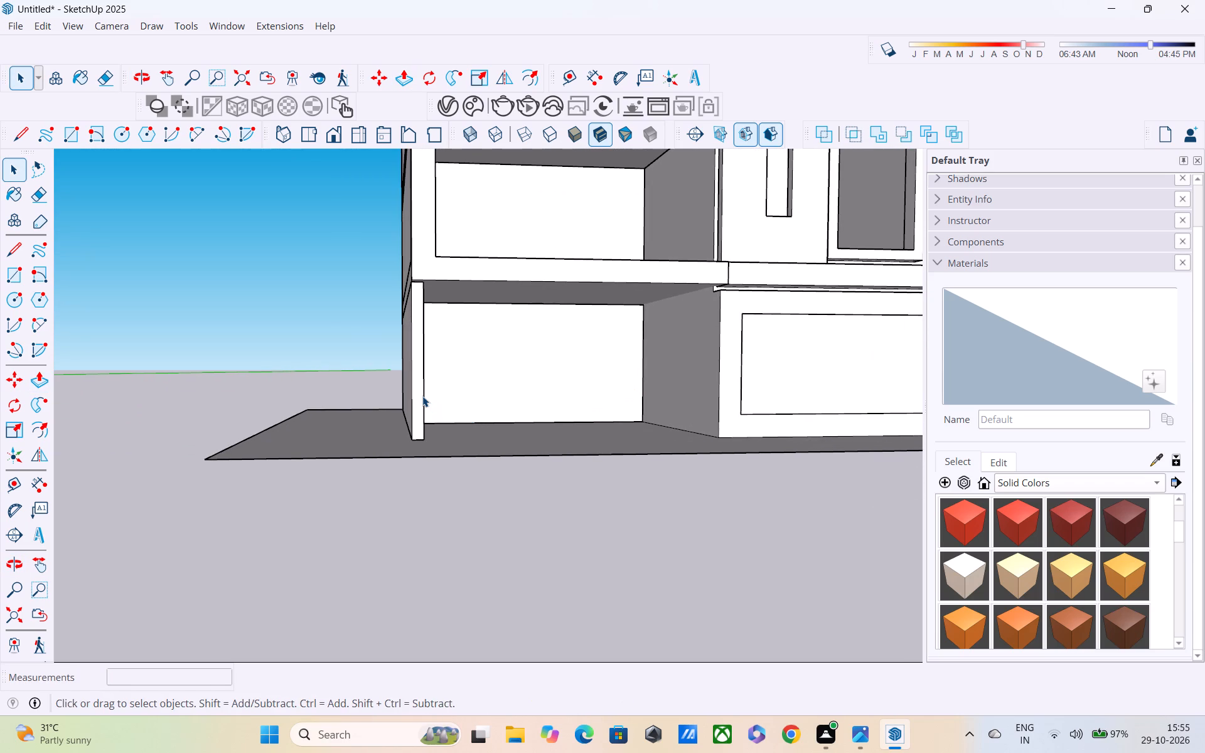
double_click(418, 392)
key(p)
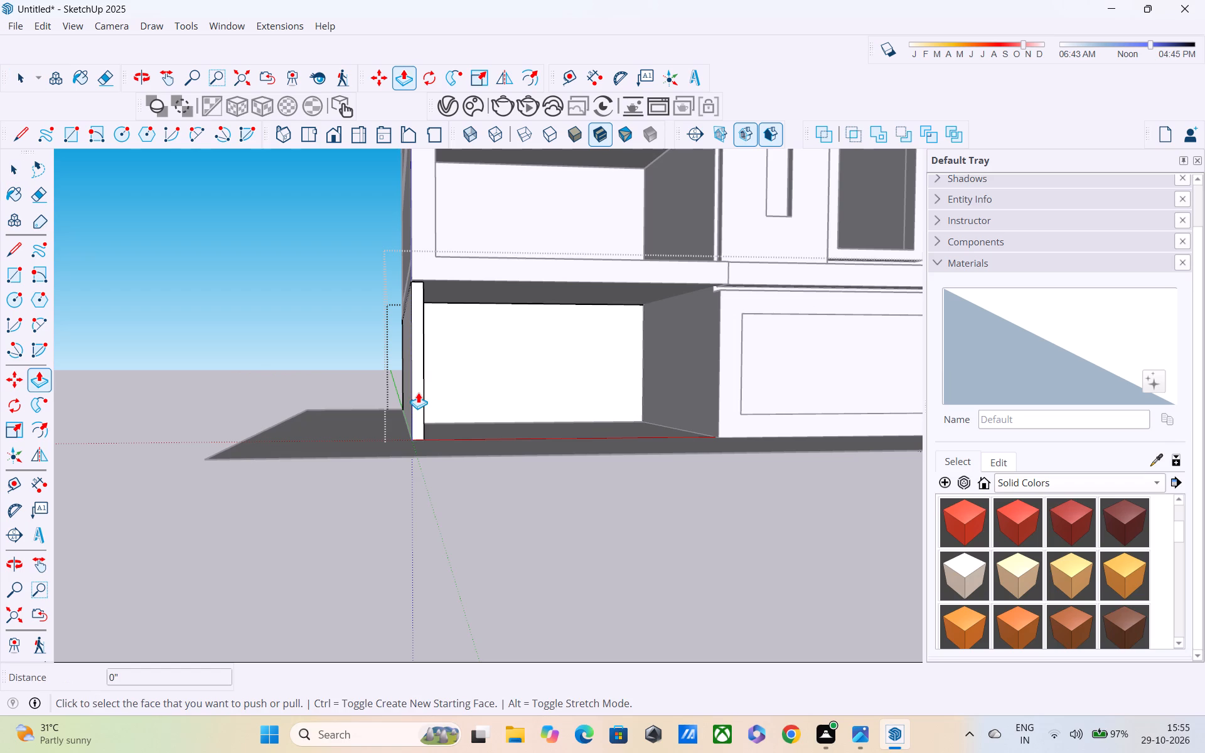
click(418, 405)
middle_drag(409, 380, 549, 411)
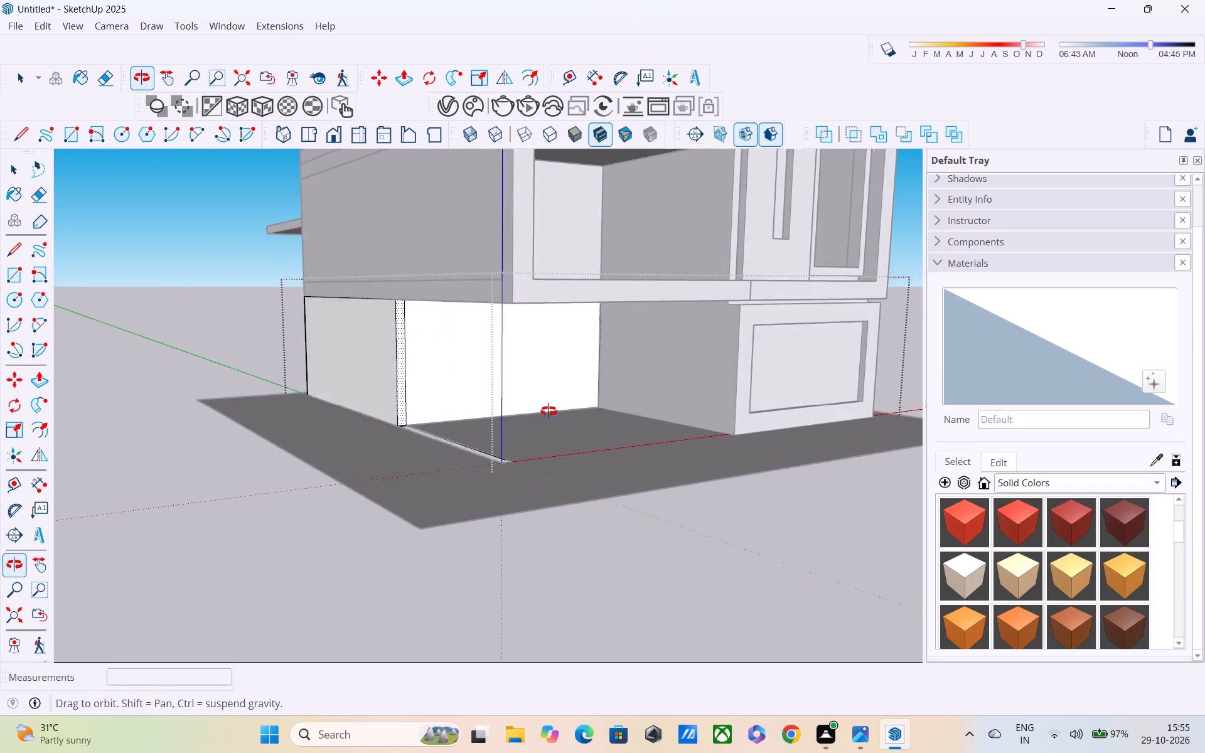
middle_drag(549, 411, 550, 410)
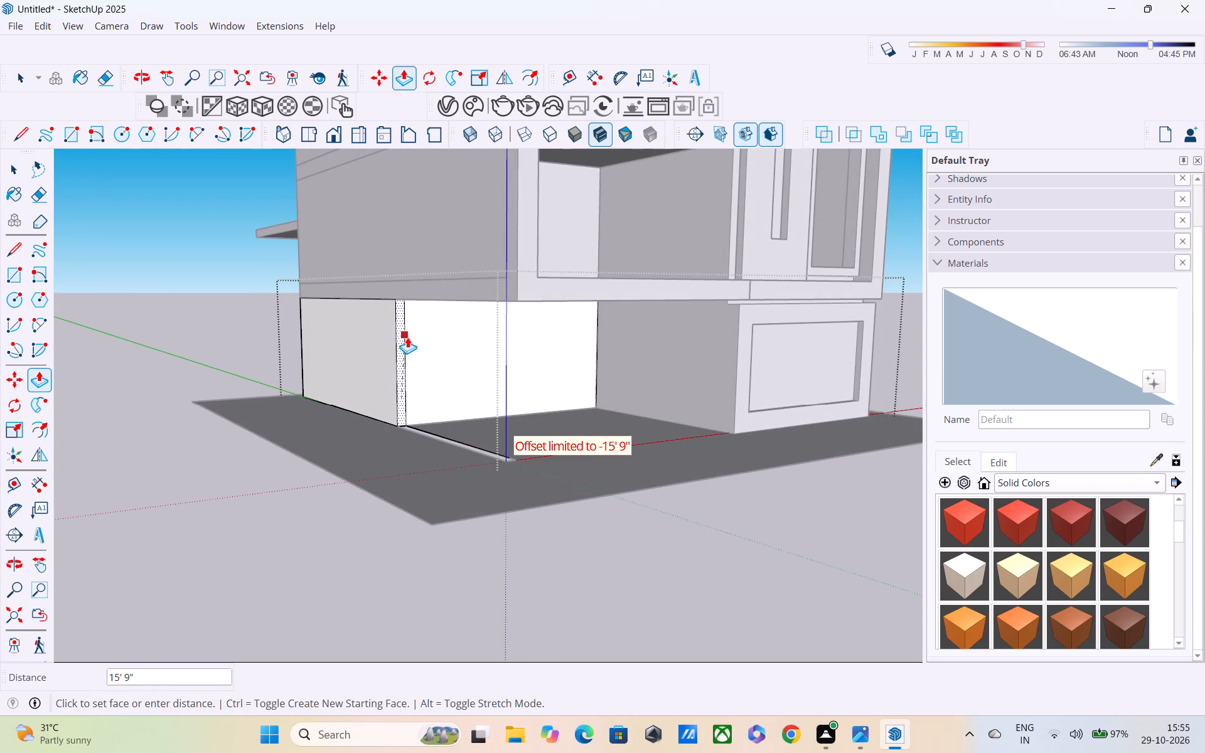
click(407, 337)
middle_drag(469, 374, 439, 364)
key(space)
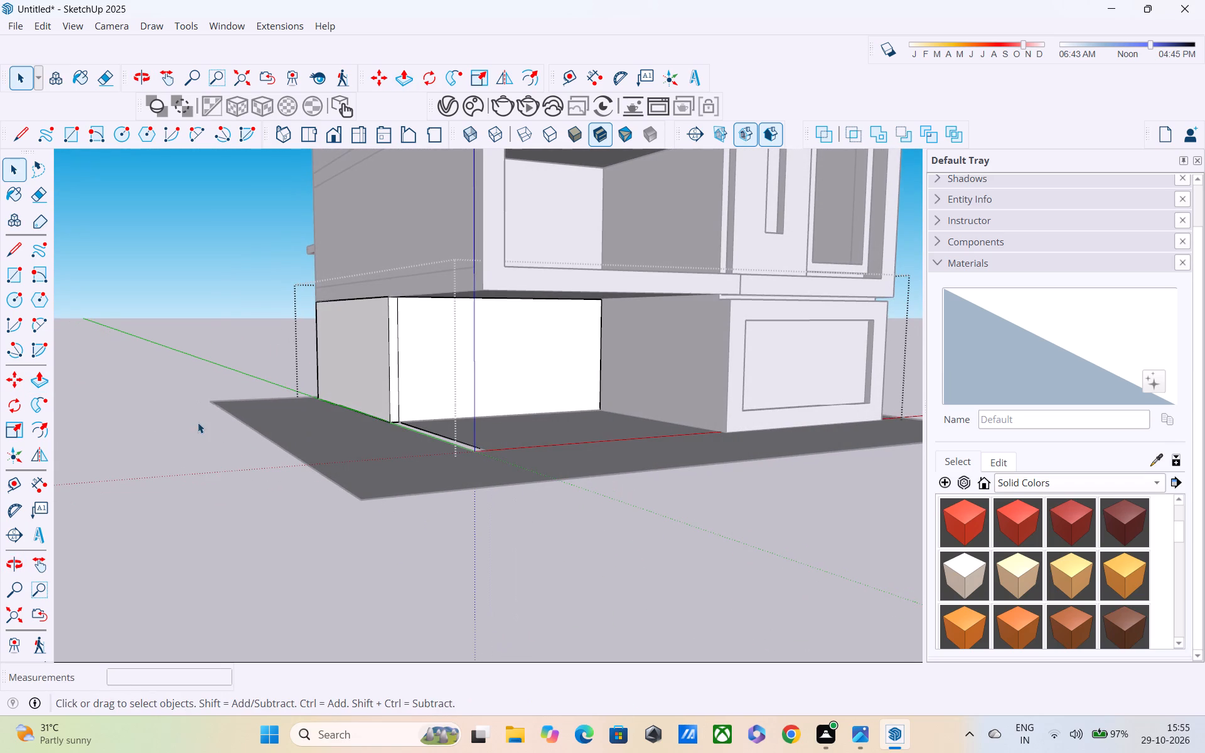
click(196, 421)
middle_drag(513, 387, 375, 414)
click(238, 348)
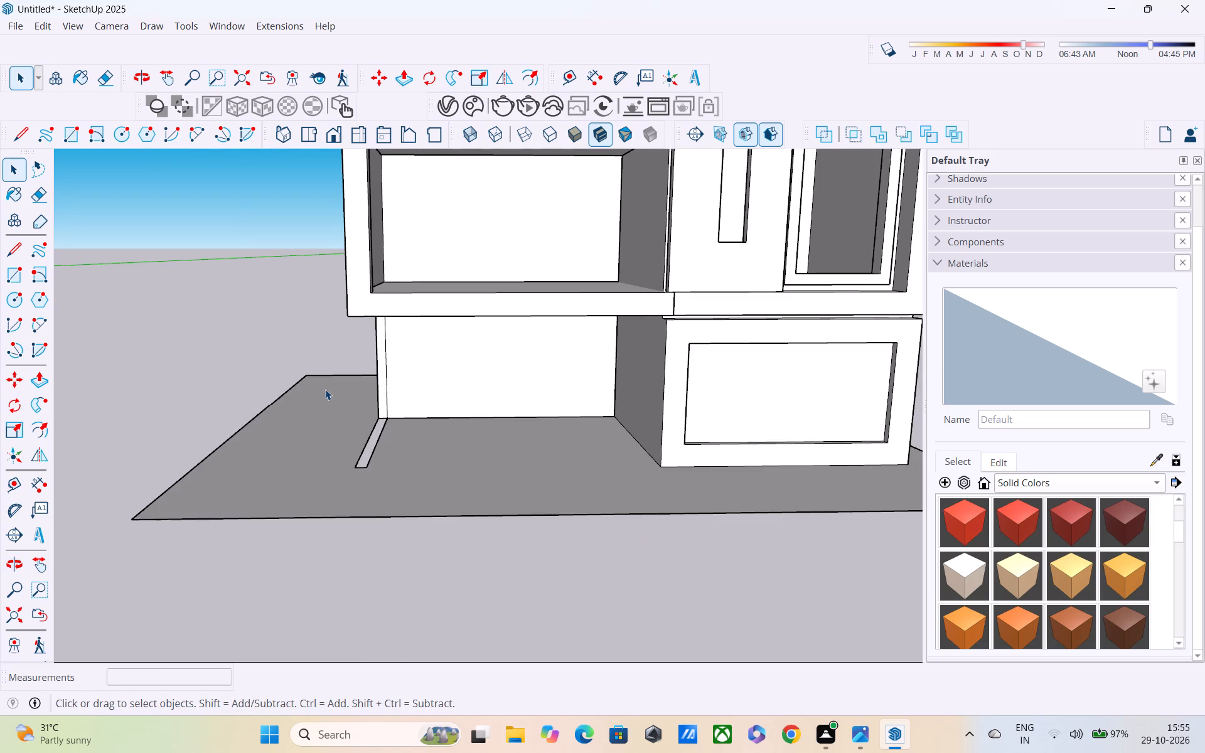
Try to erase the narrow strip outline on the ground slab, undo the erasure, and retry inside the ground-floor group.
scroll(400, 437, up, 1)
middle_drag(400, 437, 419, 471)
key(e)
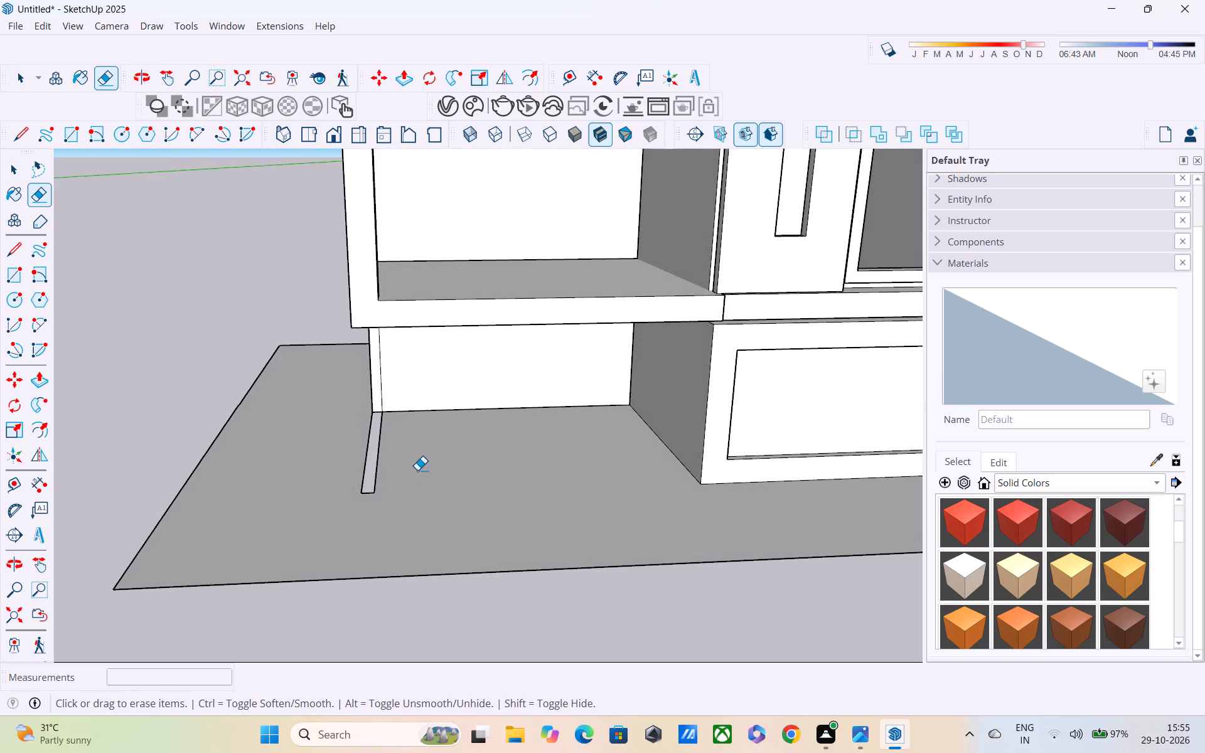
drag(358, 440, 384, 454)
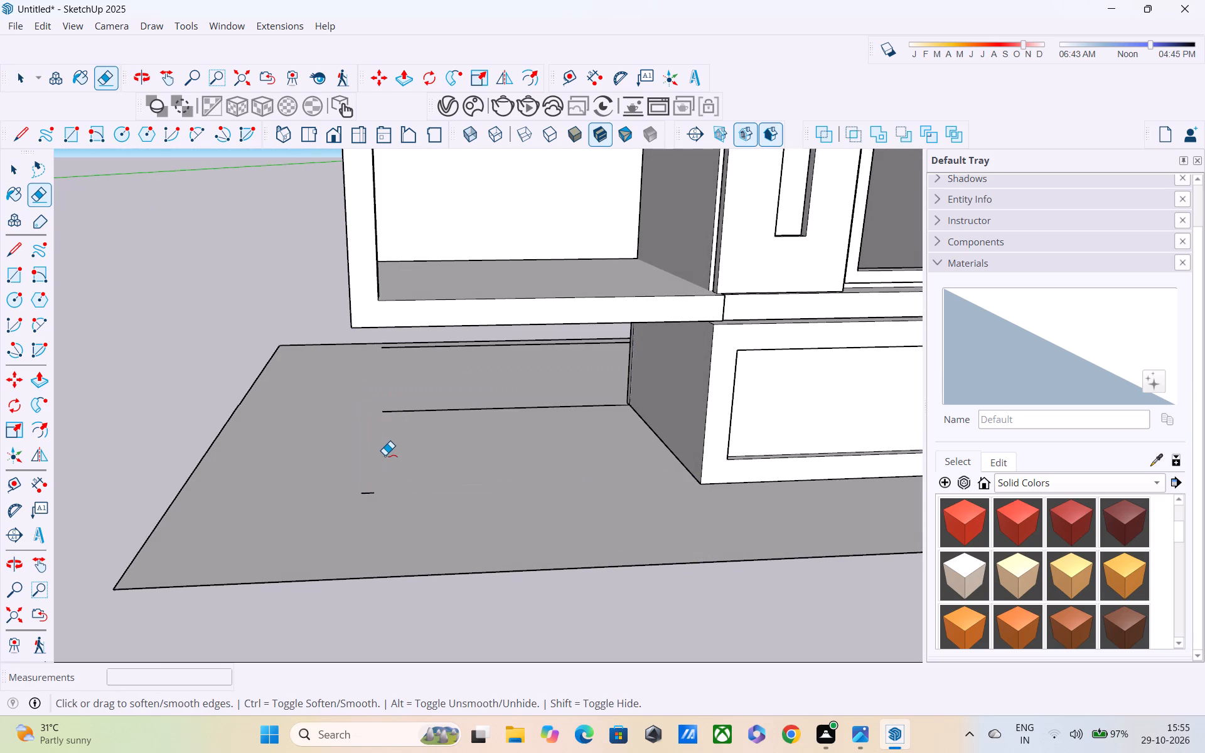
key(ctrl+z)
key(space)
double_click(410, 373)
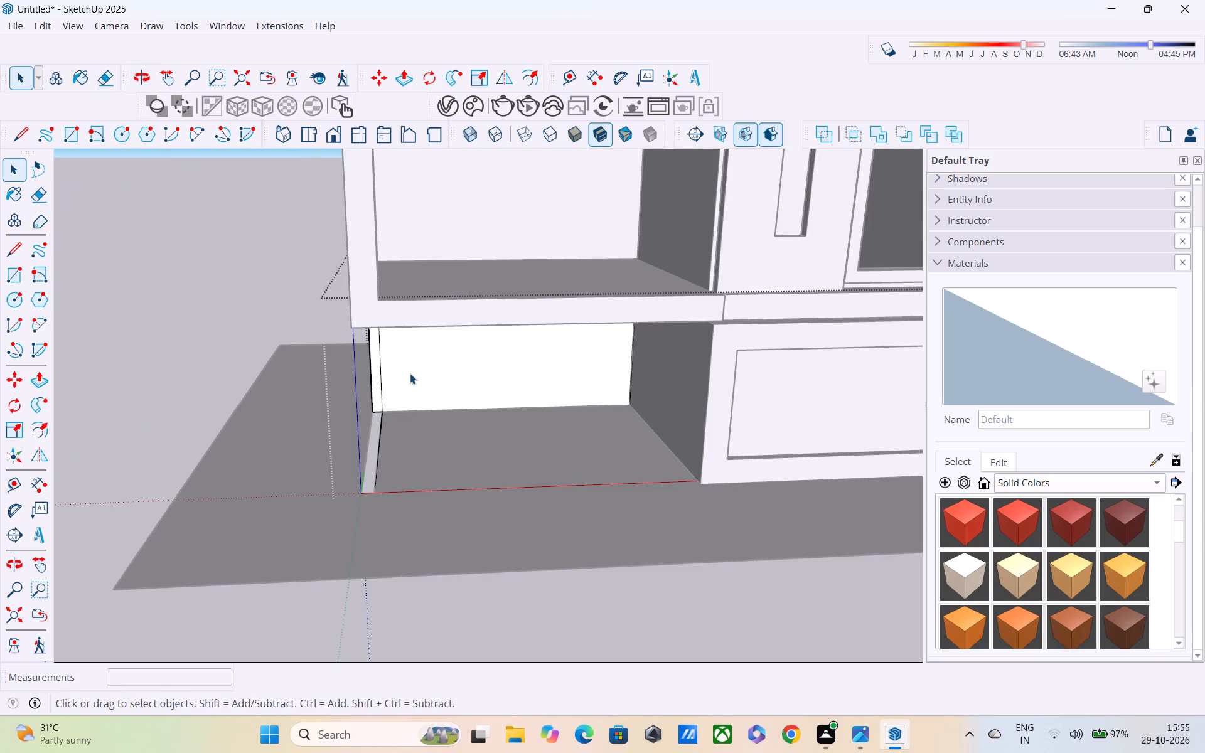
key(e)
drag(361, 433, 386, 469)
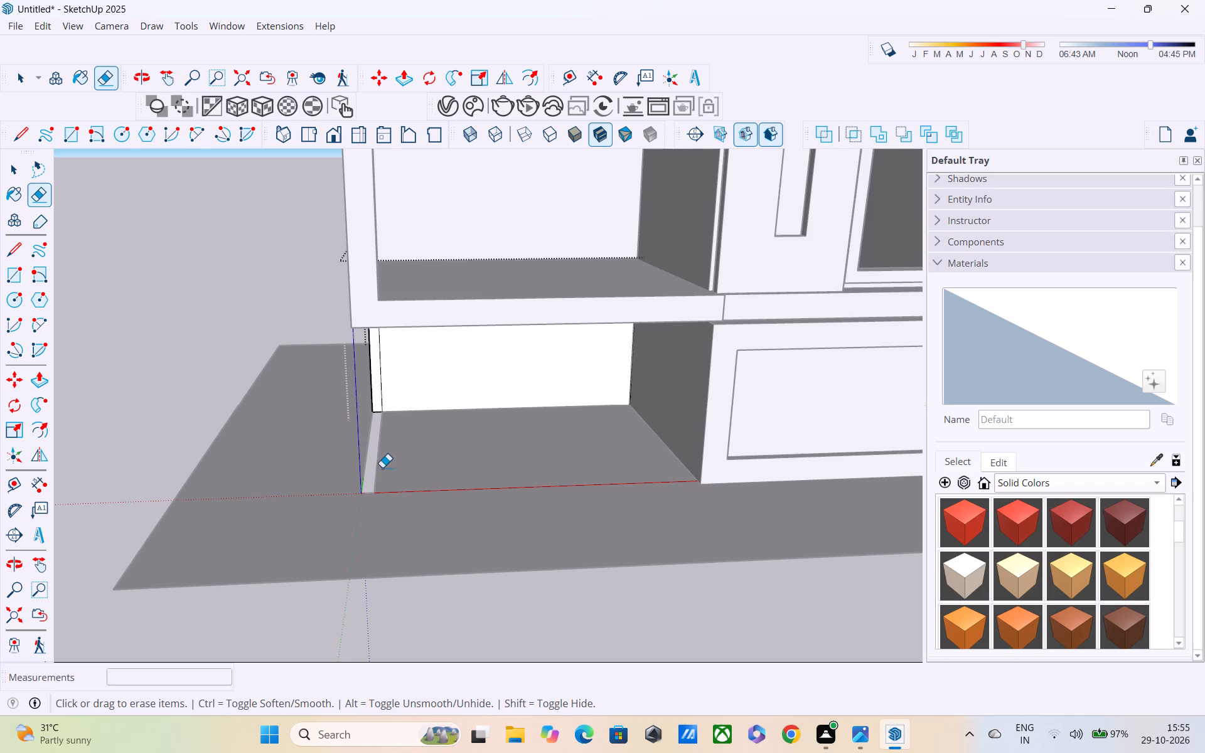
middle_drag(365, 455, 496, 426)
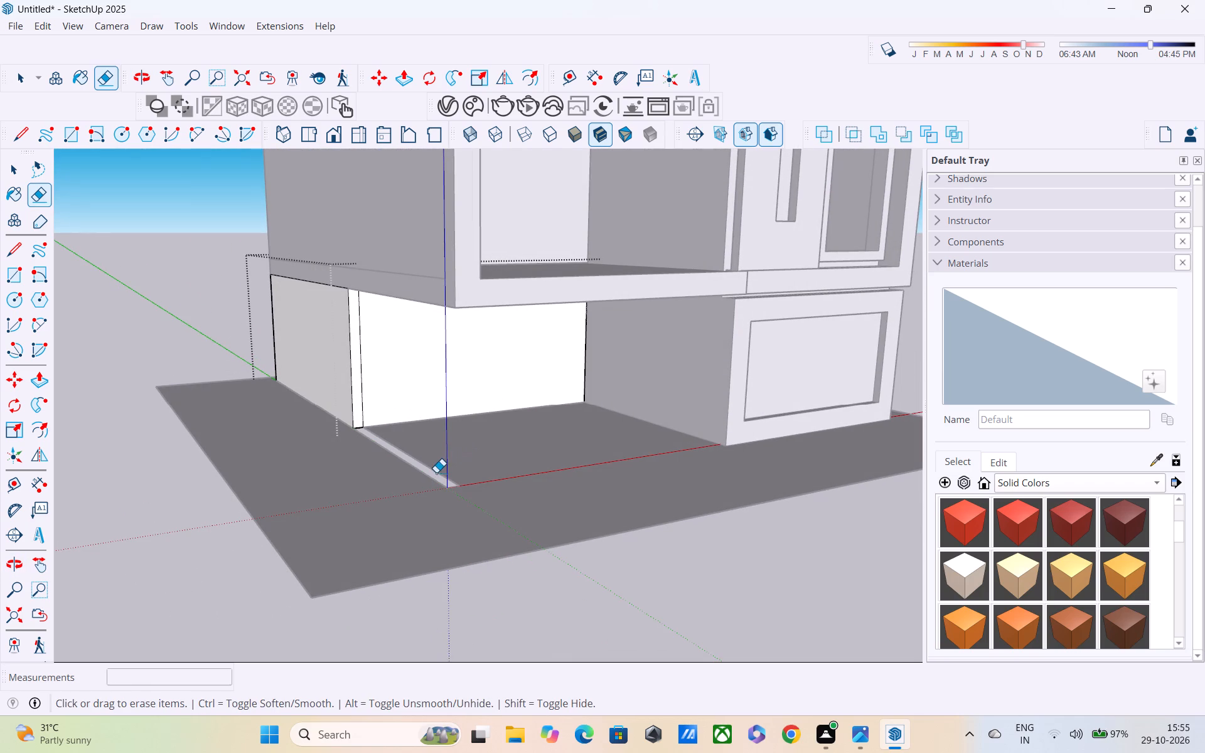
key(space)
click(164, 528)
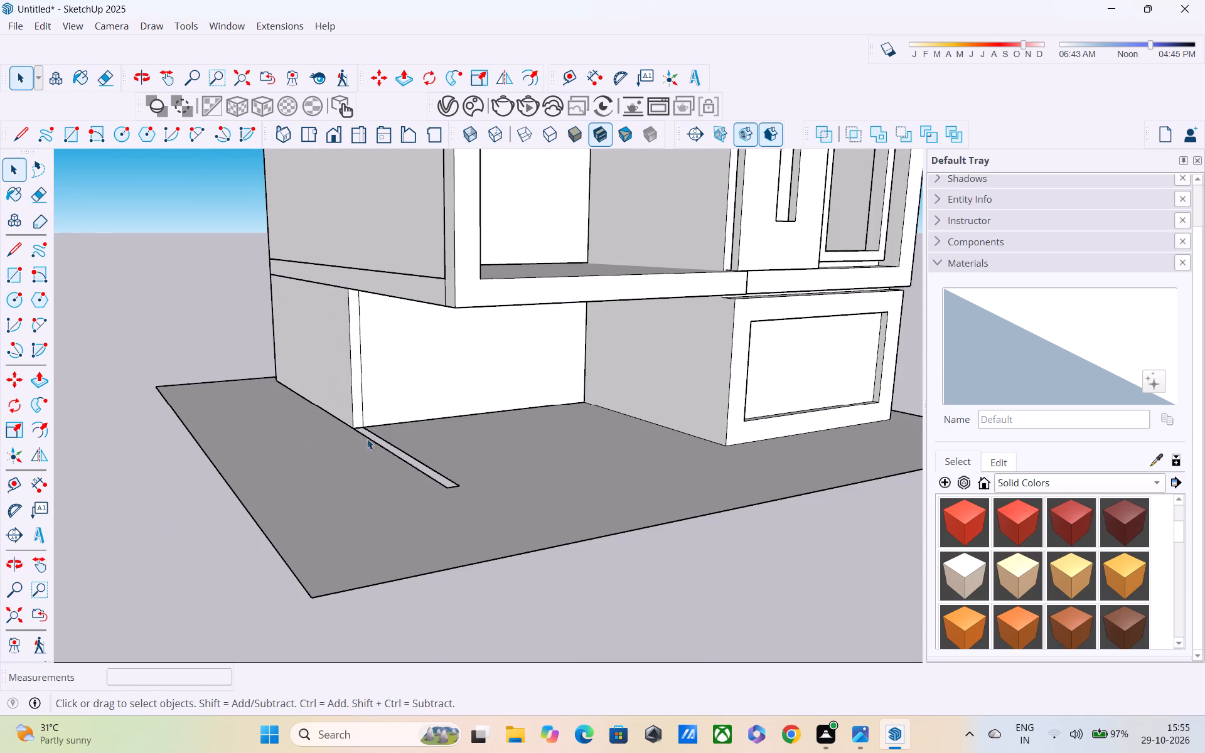
Erase the long edges and short end edge of the narrow strip cut into the ground slab before the open bay.
middle_drag(370, 441, 433, 490)
key(e)
scroll(434, 491, up, 3)
click(437, 483)
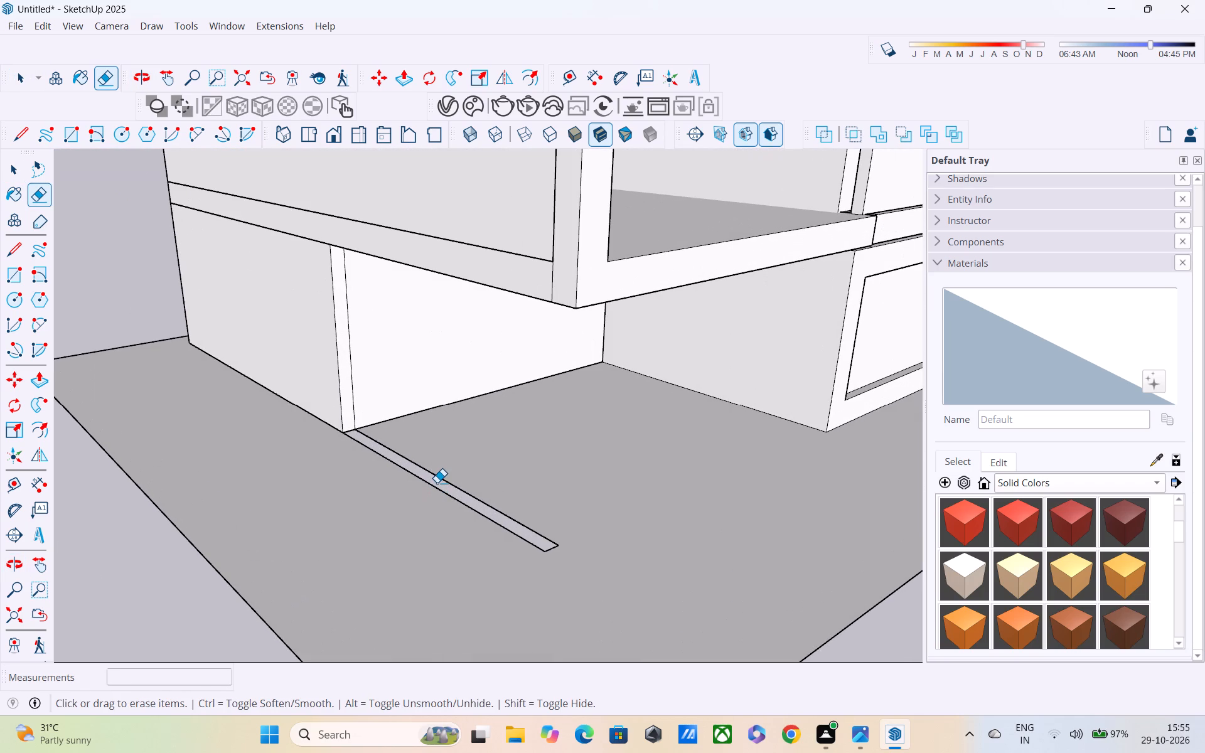
drag(439, 476, 435, 501)
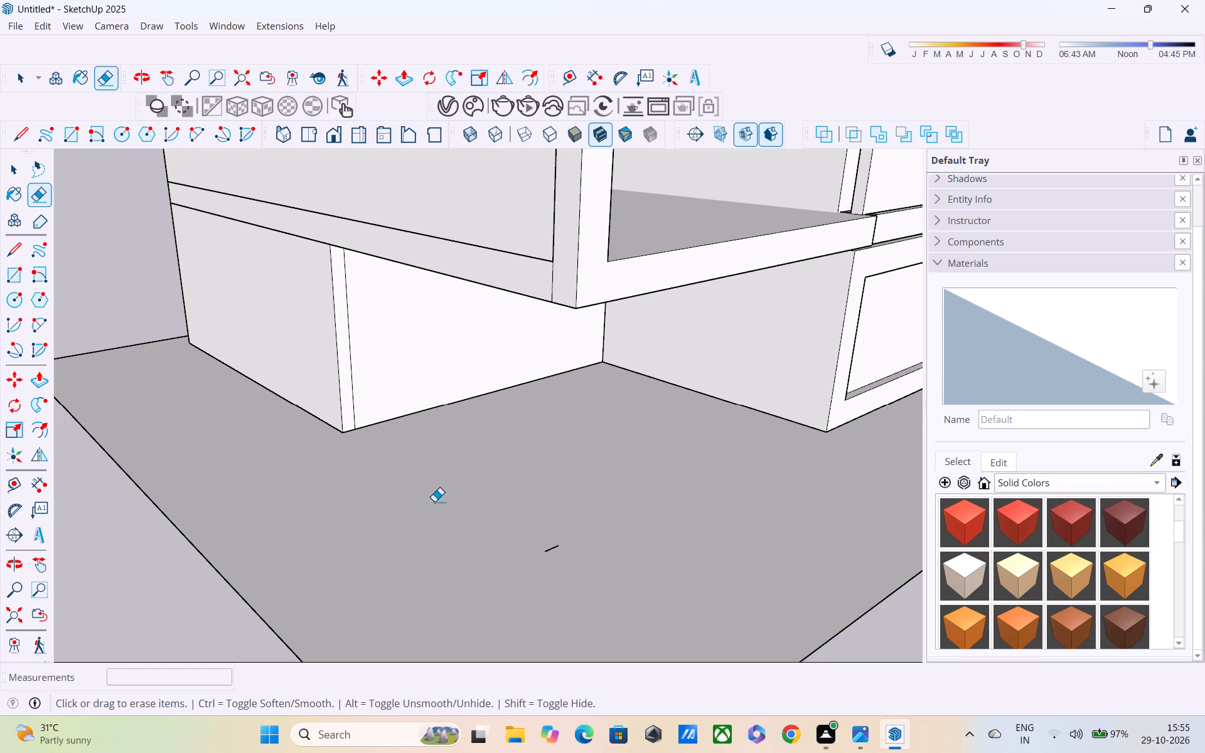
drag(540, 516, 557, 572)
scroll(536, 534, down, 3)
middle_drag(536, 534, 473, 499)
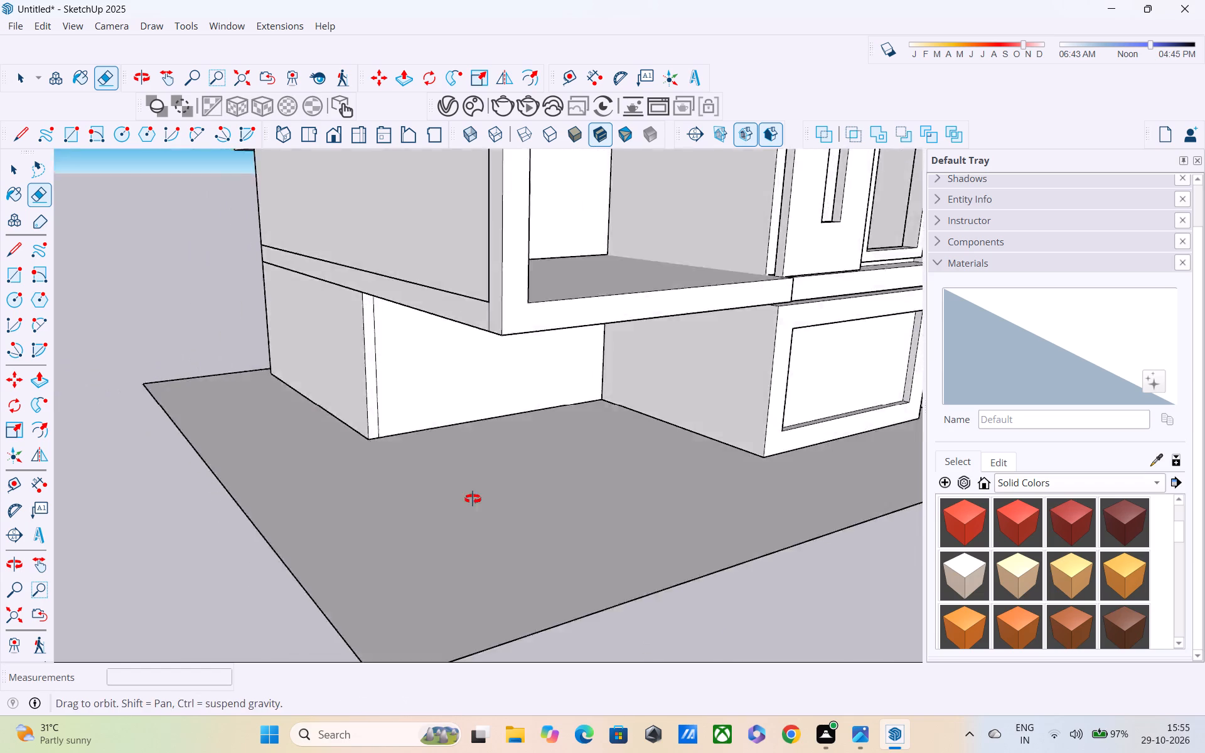
middle_drag(473, 499, 404, 459)
scroll(400, 451, down, 5)
key(space)
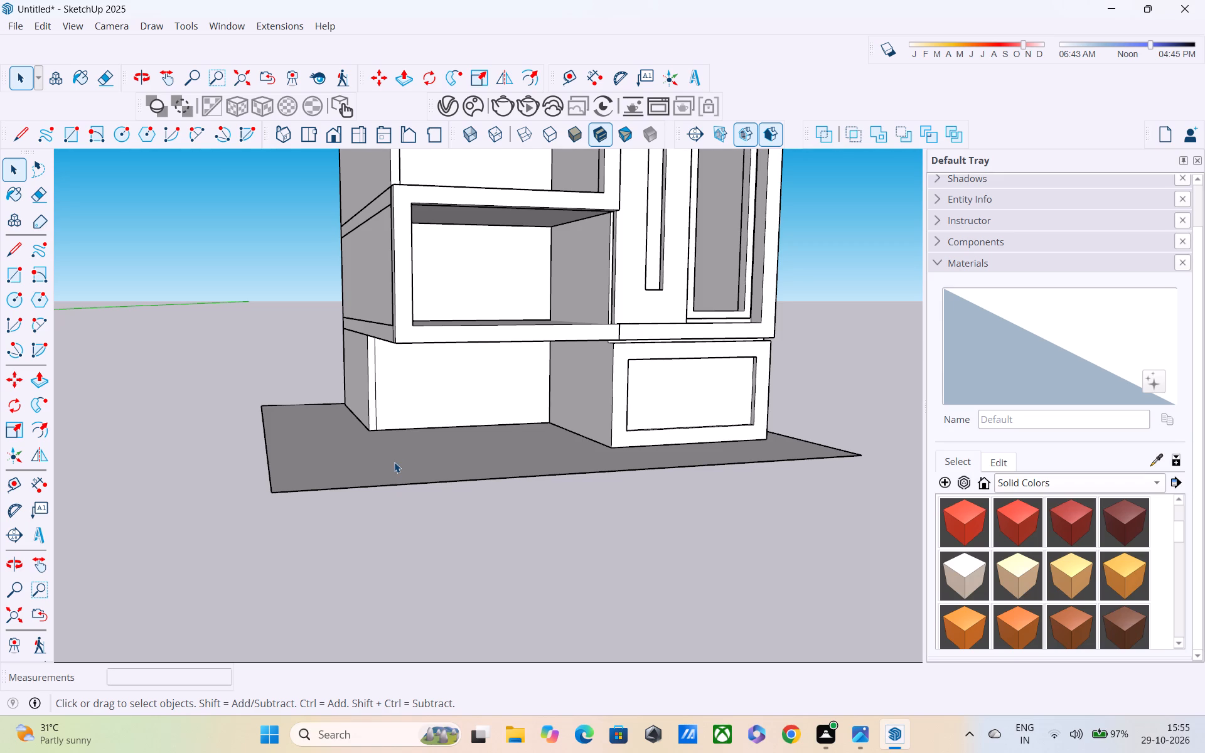
Examine the ground-floor open bay and the underside of the floor overhanging it at the front outer corner.
shift+middle_drag(394, 461, 354, 405)
scroll(357, 398, up, 1)
scroll(358, 398, down, 1)
middle_drag(358, 398, 294, 441)
shift+middle_drag(334, 411, 358, 392)
scroll(359, 392, down, 2)
middle_drag(360, 393, 407, 444)
scroll(422, 398, up, 2)
middle_drag(484, 383, 476, 368)
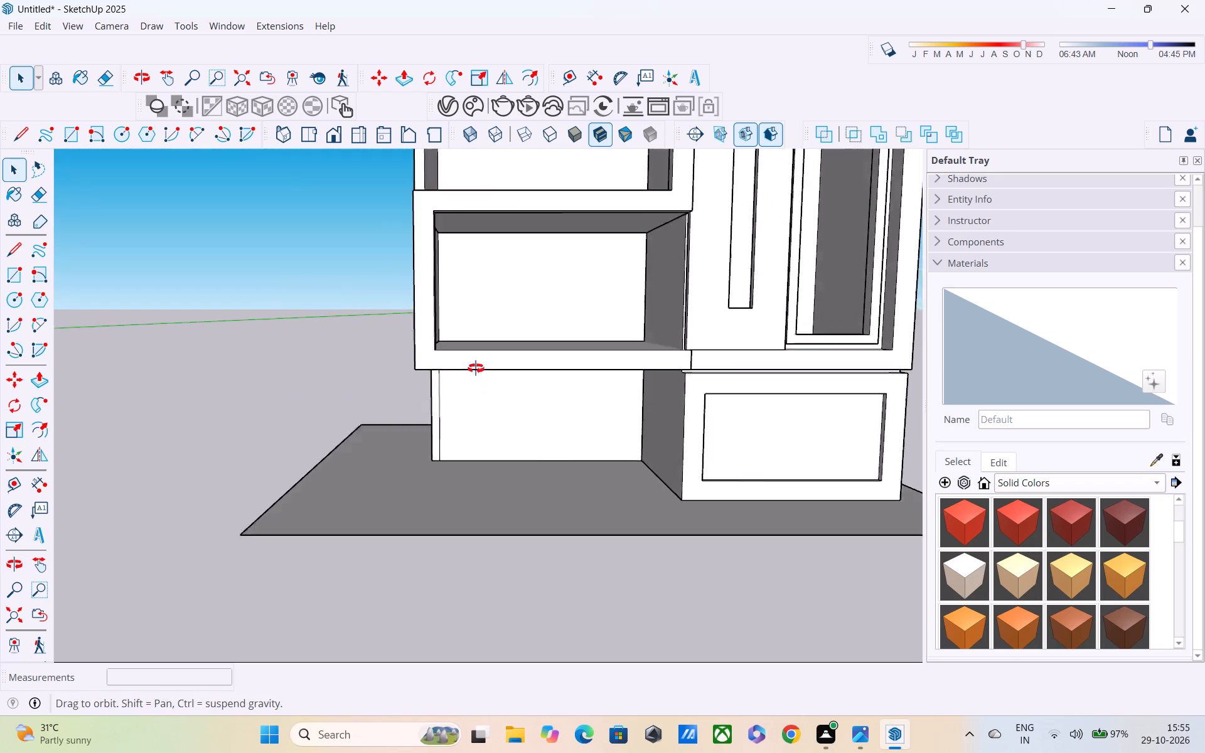
middle_drag(476, 368, 471, 356)
middle_drag(471, 356, 459, 318)
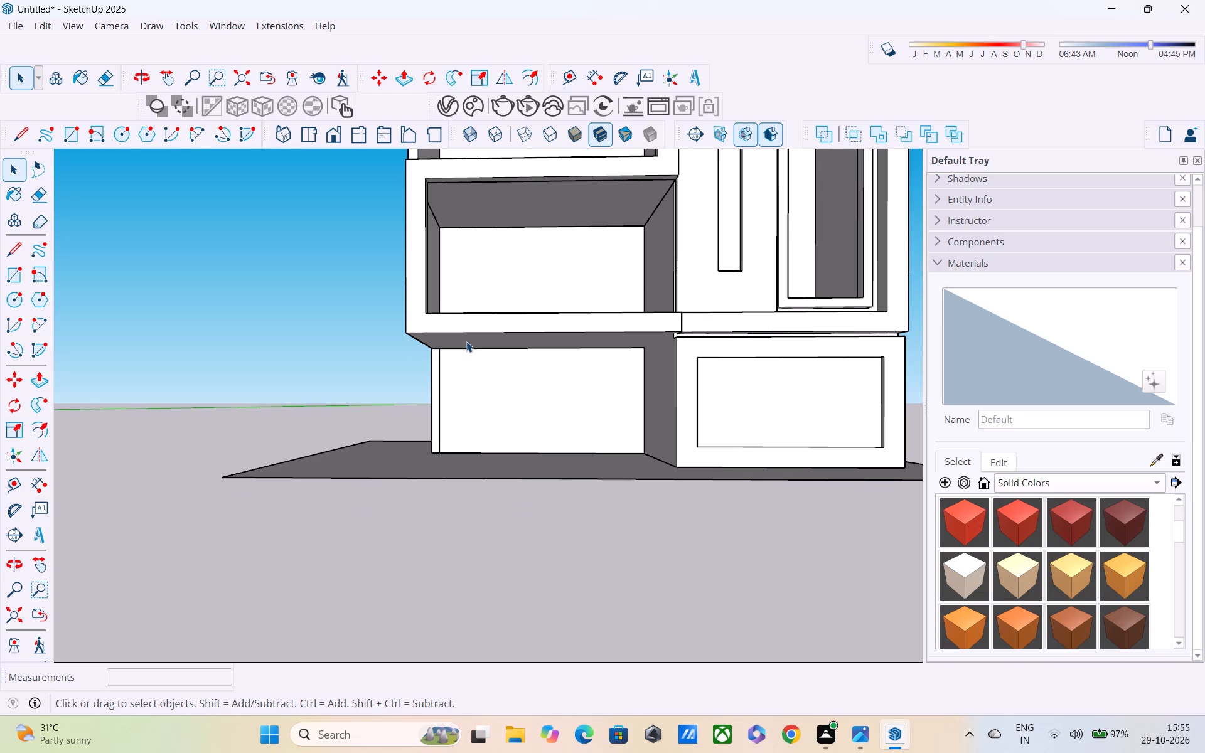
scroll(466, 341, up, 1)
scroll(465, 330, down, 3)
middle_drag(478, 329, 486, 359)
scroll(453, 355, up, 4)
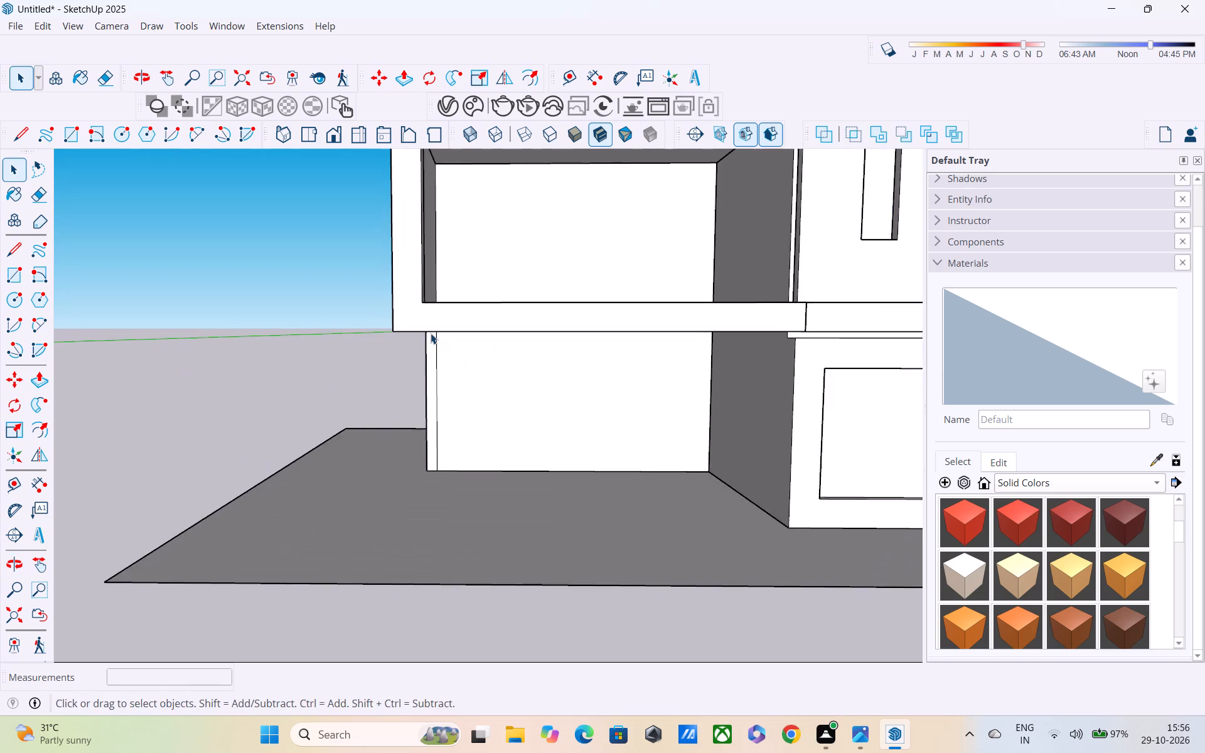
middle_drag(431, 333, 395, 280)
scroll(406, 295, up, 4)
shift+middle_drag(427, 320, 422, 288)
middle_drag(444, 362, 448, 372)
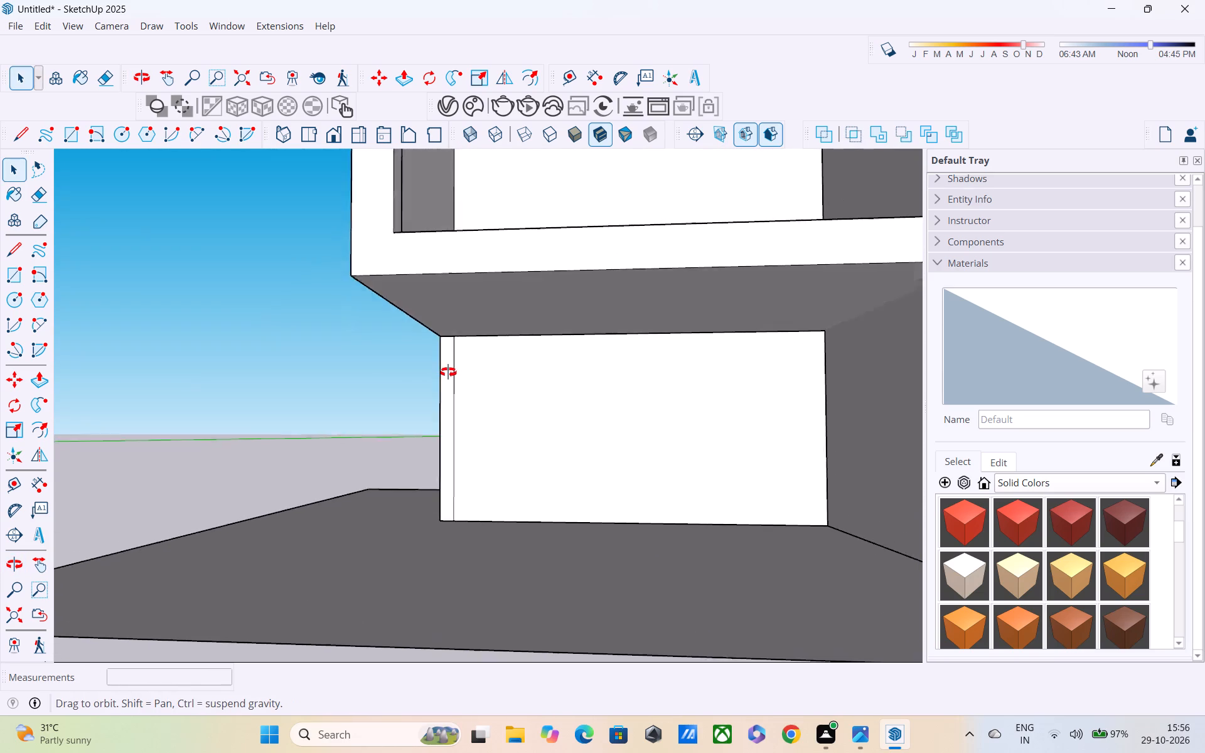
middle_drag(448, 372, 399, 392)
scroll(400, 398, up, 1)
scroll(400, 400, down, 2)
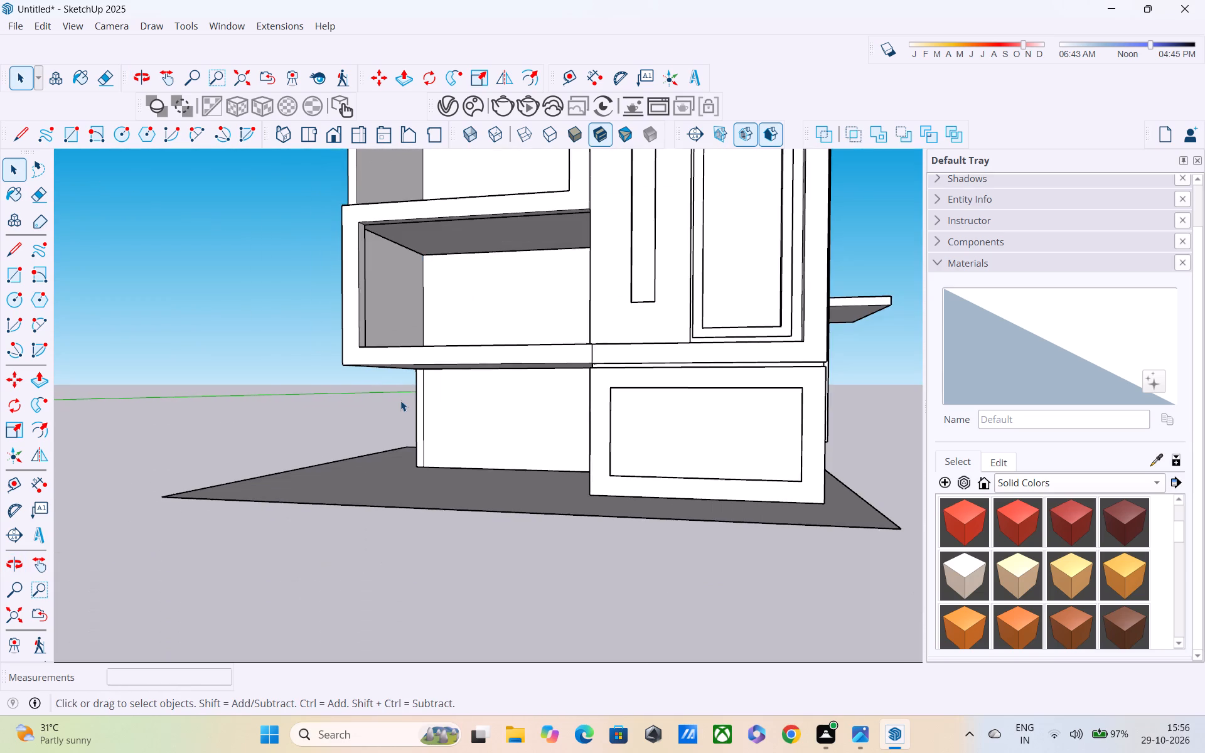
scroll(400, 400, down, 1)
Draw a rectangle about 1' 5" by 1' 11" on the overhanging floor's underside near its front outer corner.
key(r)
scroll(410, 404, up, 1)
middle_drag(399, 392, 394, 302)
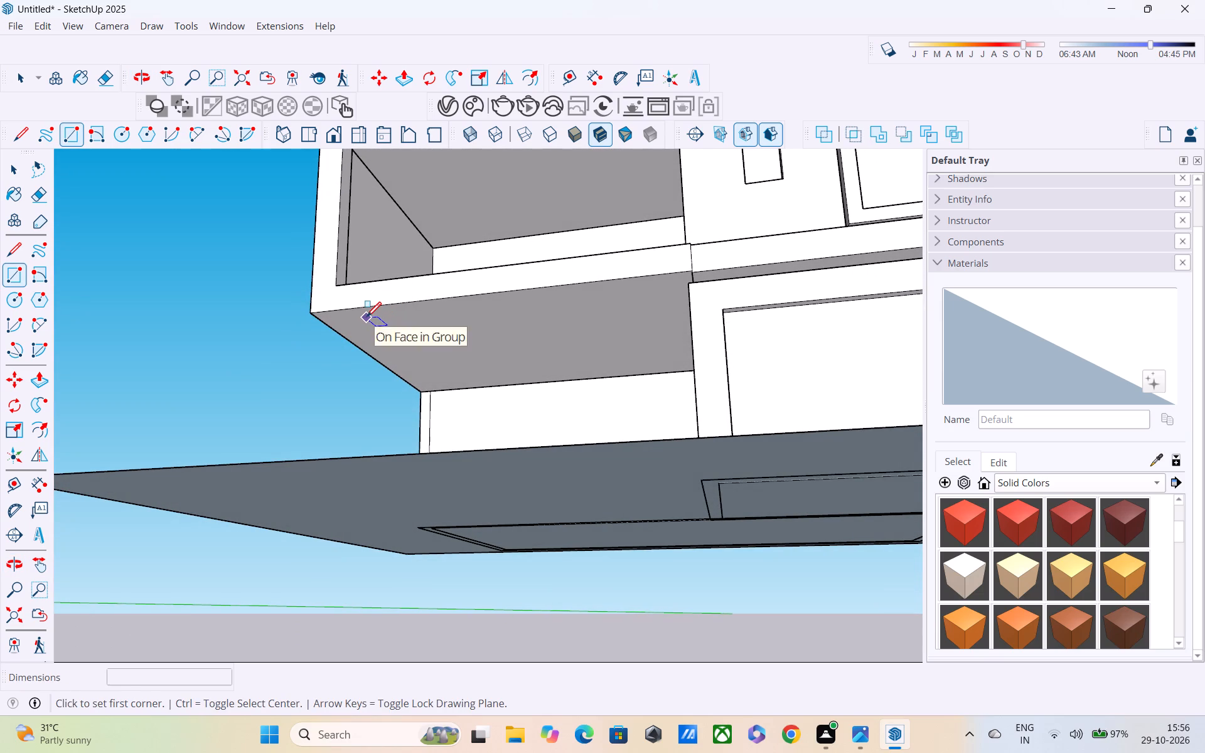
click(362, 319)
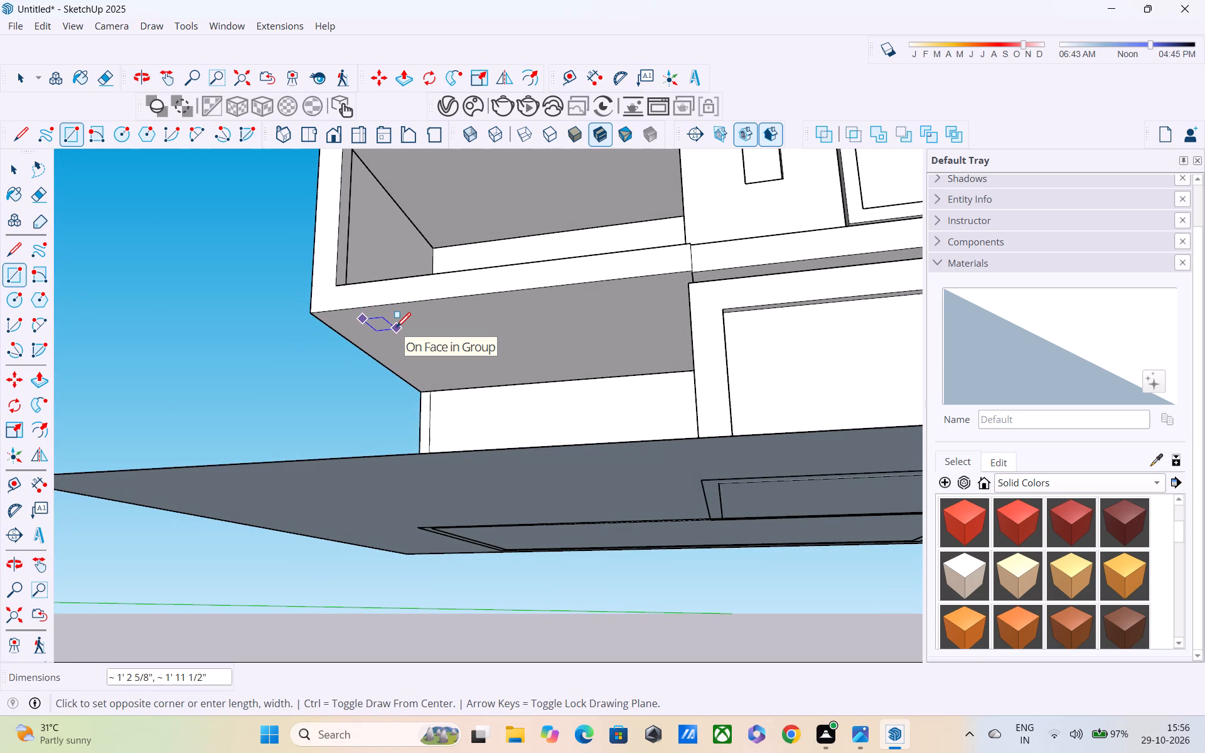
click(399, 328)
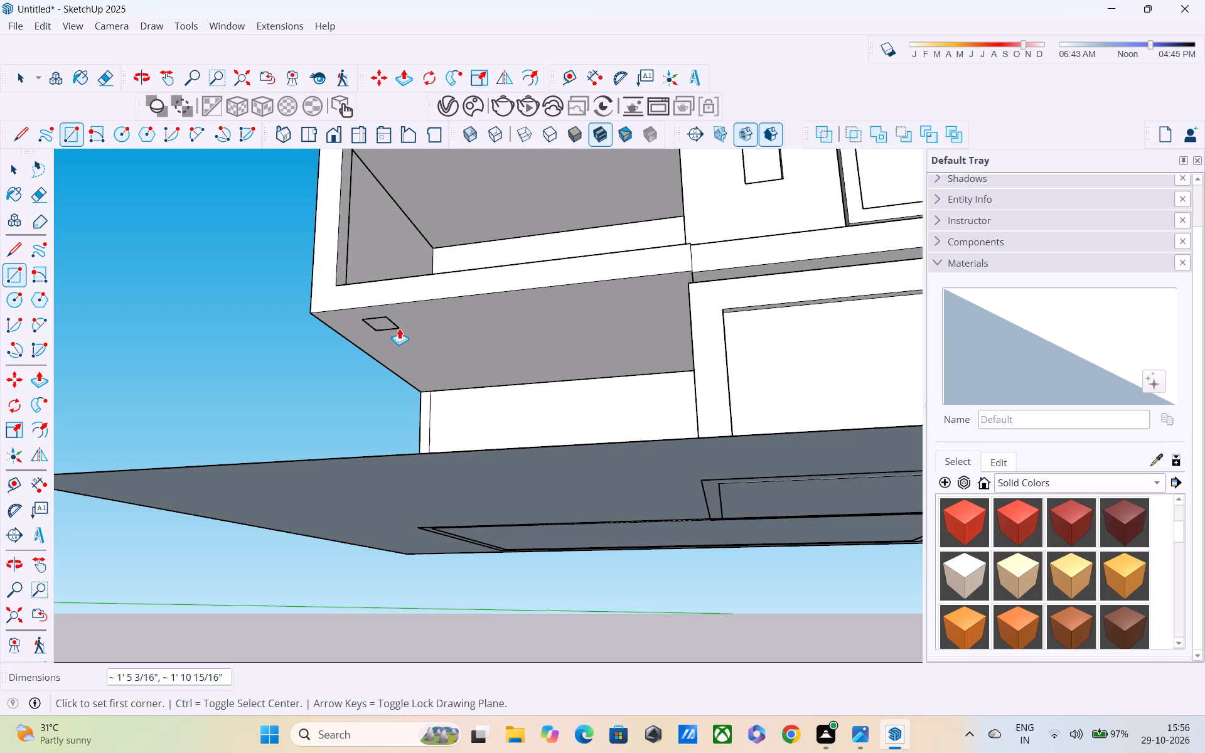
key(p)
key(space)
double_click(390, 323)
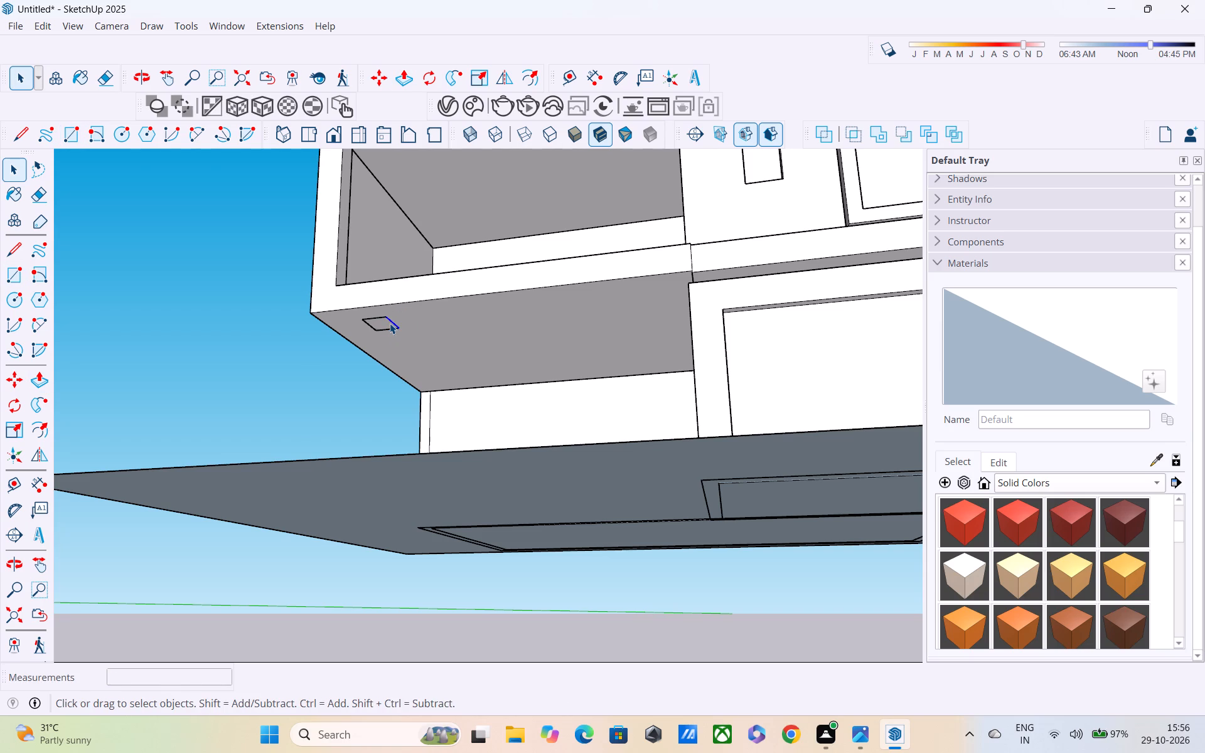
double_click(383, 325)
click(382, 325)
Open the overhanging floor's group and redraw the small corner rectangle on its underside, matching the existing outline.
double_click(413, 317)
key(p)
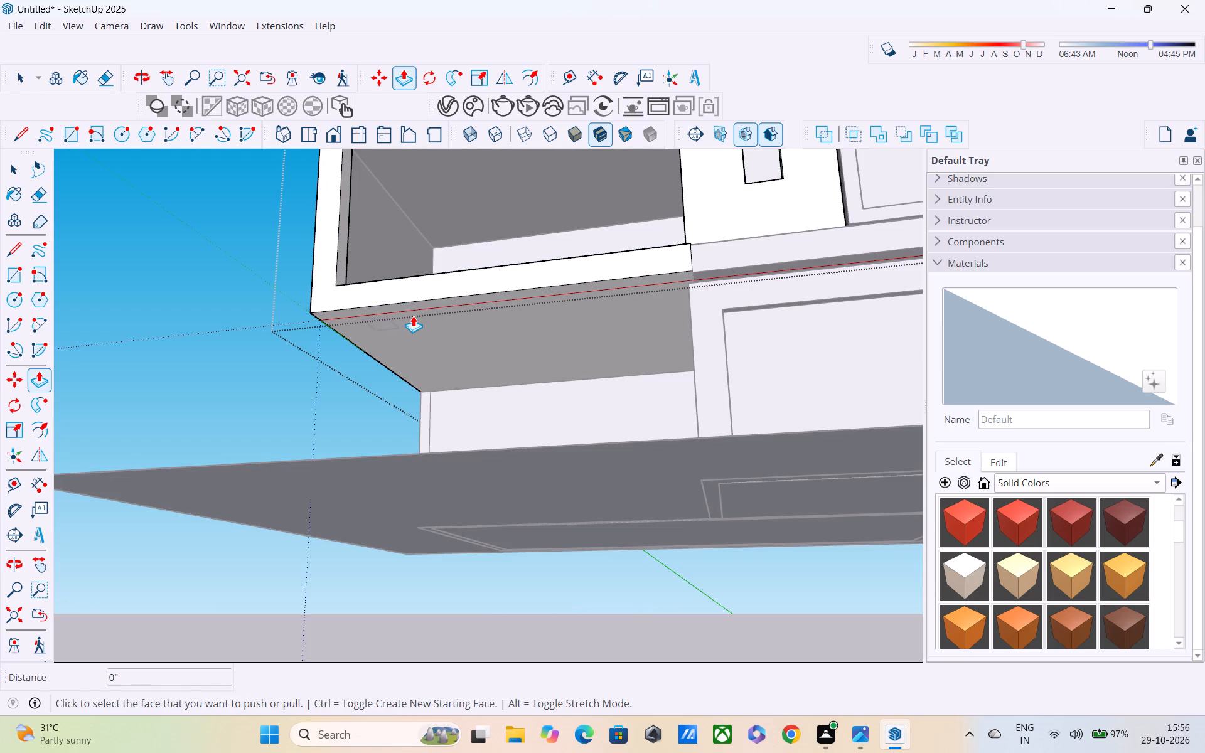
key(r)
scroll(348, 324, up, 5)
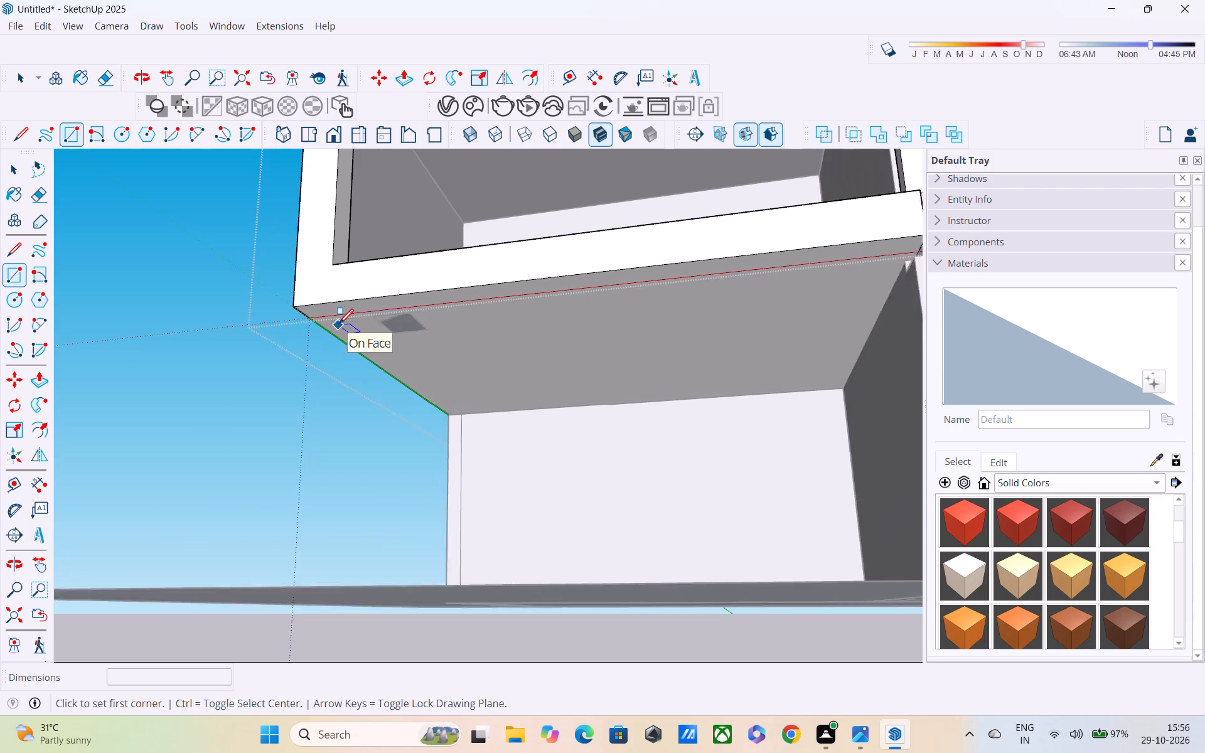
scroll(377, 323, up, 3)
click(377, 318)
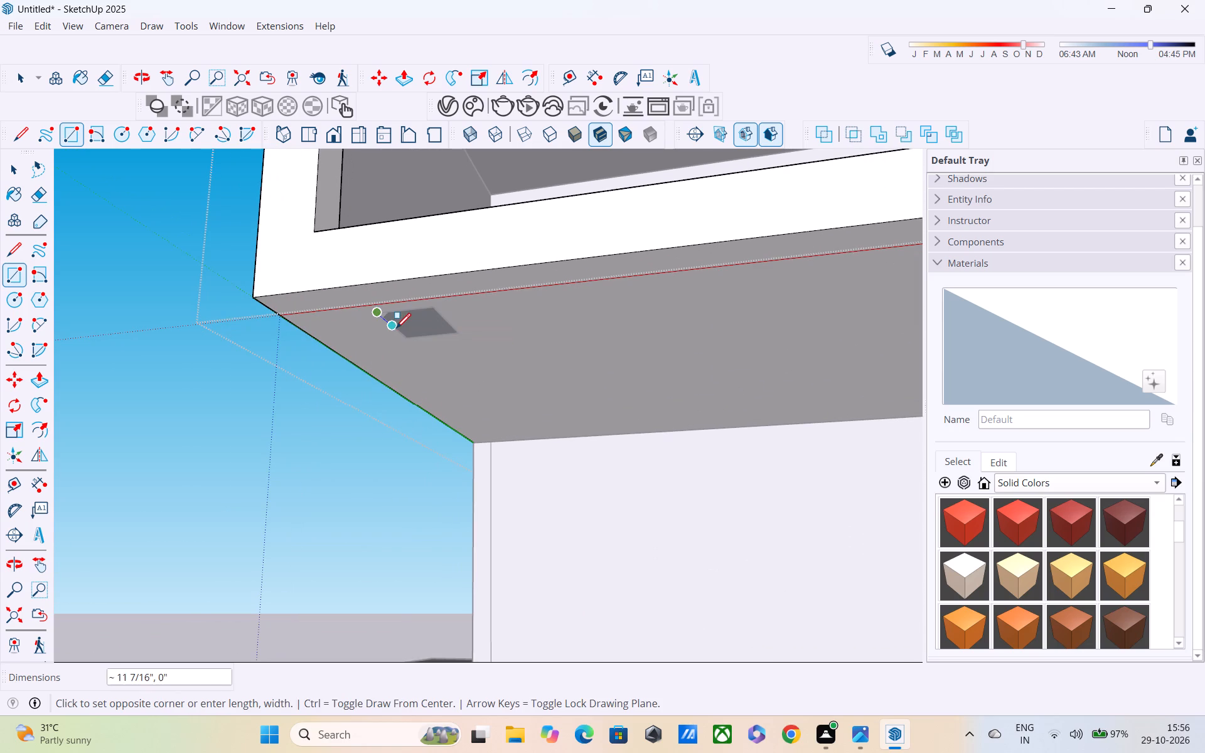
click(454, 334)
Pull the small corner rectangle down 10' to the ground slab to form a support column.
key(p)
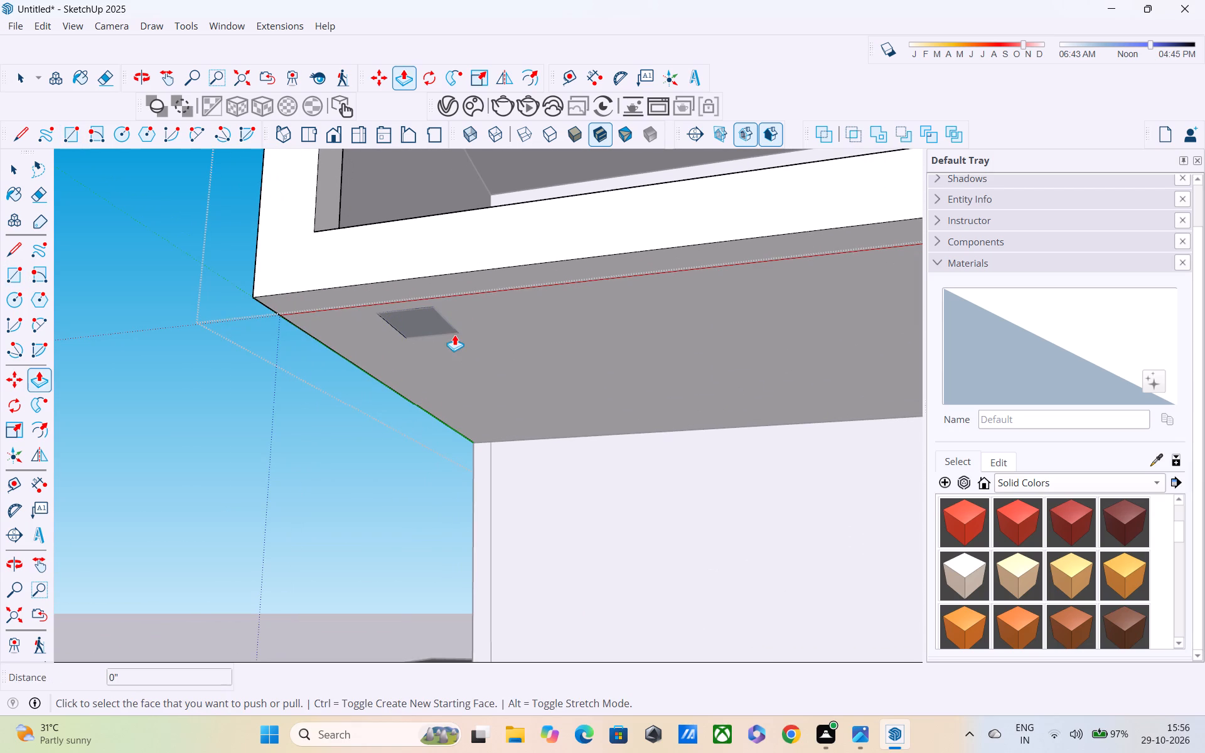
click(429, 319)
scroll(425, 390, down, 4)
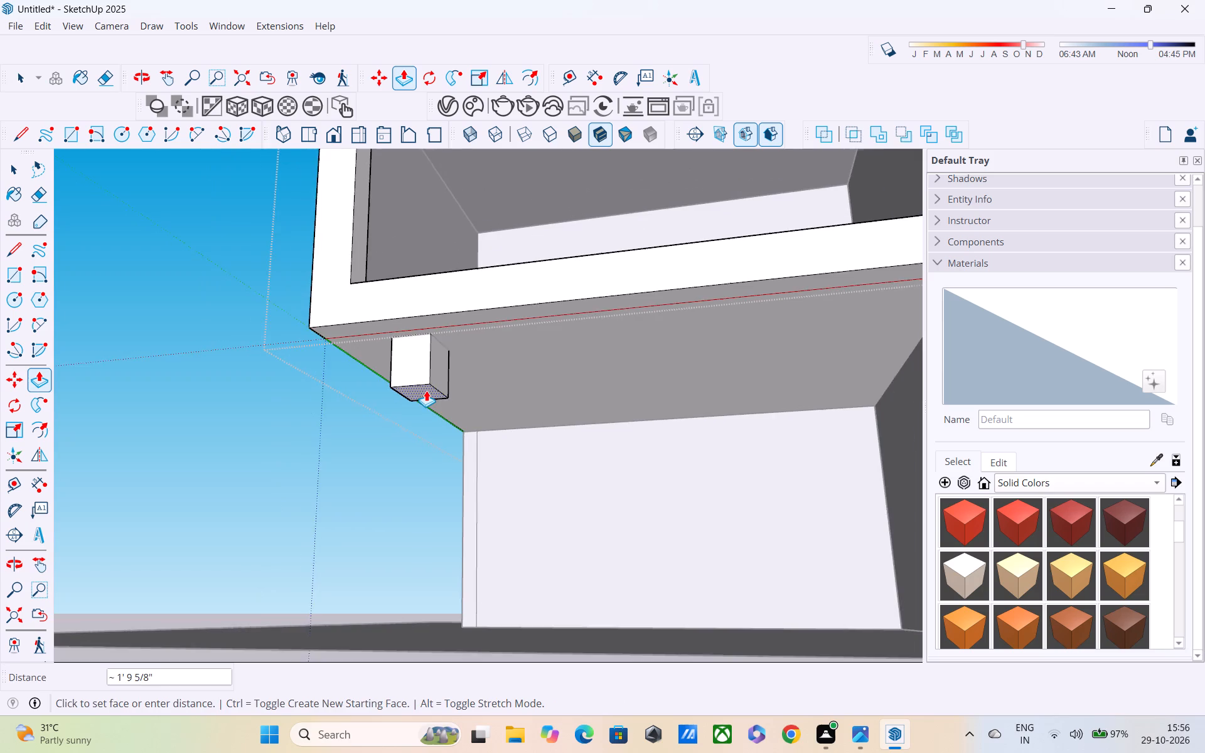
middle_drag(426, 390, 402, 318)
middle_drag(404, 341, 407, 457)
shift+middle_drag(407, 458, 394, 417)
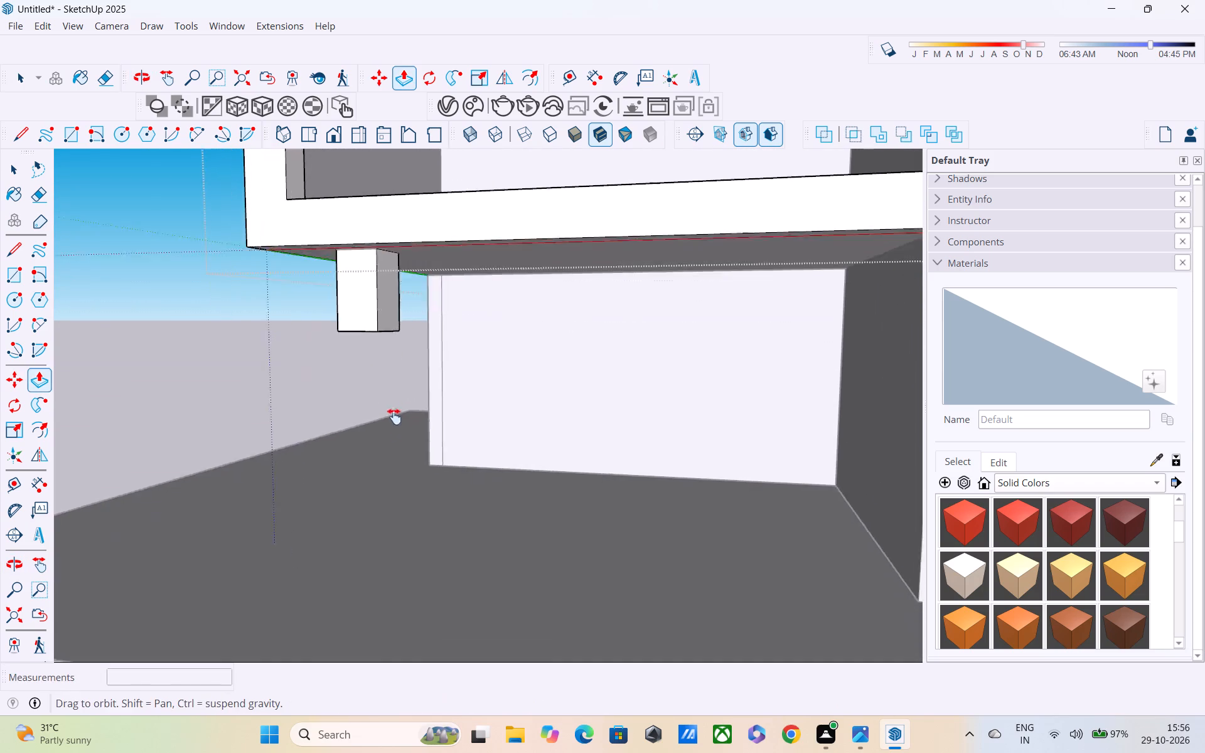
shift+middle_drag(394, 417, 391, 355)
click(392, 410)
scroll(383, 397, down, 4)
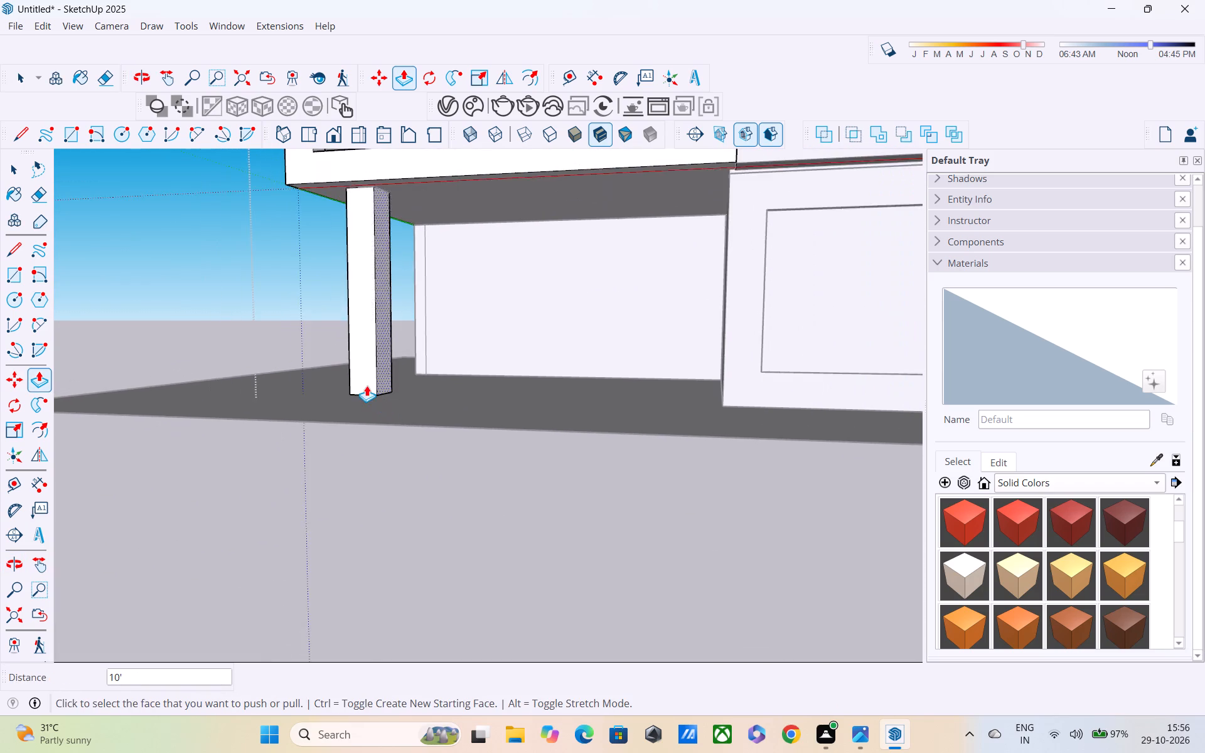
scroll(365, 385, down, 1)
shift+middle_drag(365, 385, 392, 503)
middle_drag(406, 365, 421, 531)
middle_drag(375, 379, 362, 328)
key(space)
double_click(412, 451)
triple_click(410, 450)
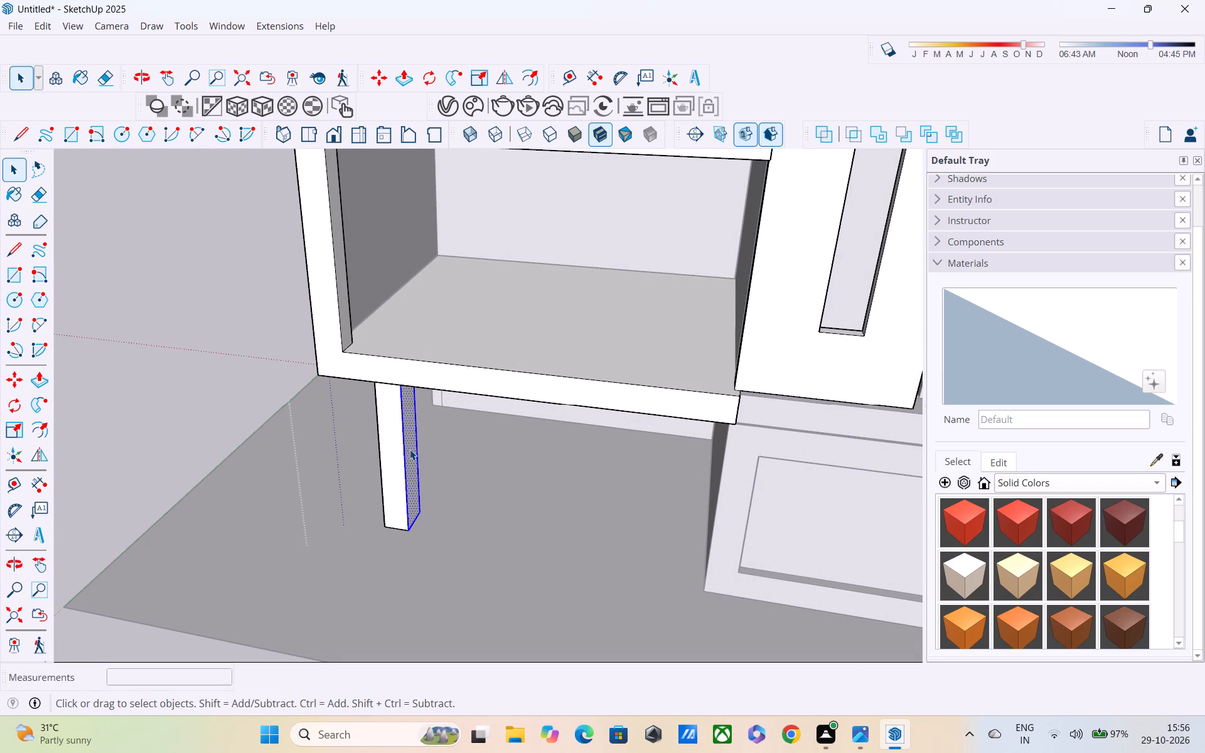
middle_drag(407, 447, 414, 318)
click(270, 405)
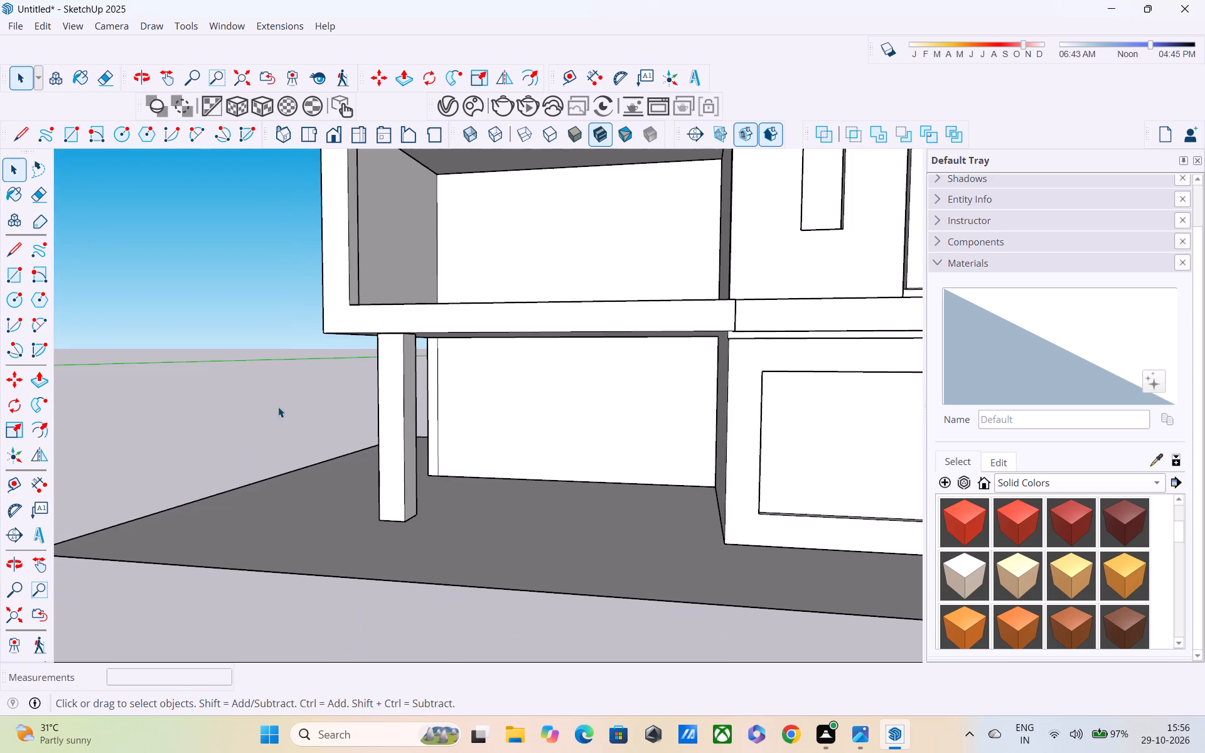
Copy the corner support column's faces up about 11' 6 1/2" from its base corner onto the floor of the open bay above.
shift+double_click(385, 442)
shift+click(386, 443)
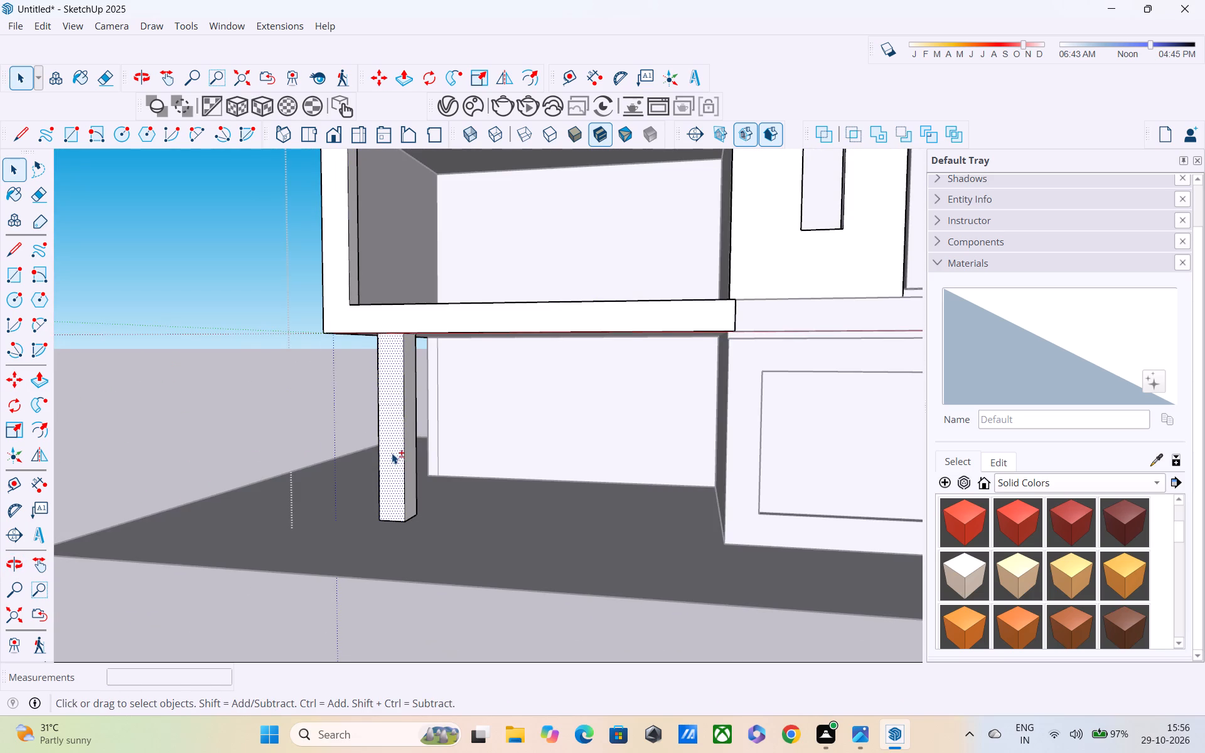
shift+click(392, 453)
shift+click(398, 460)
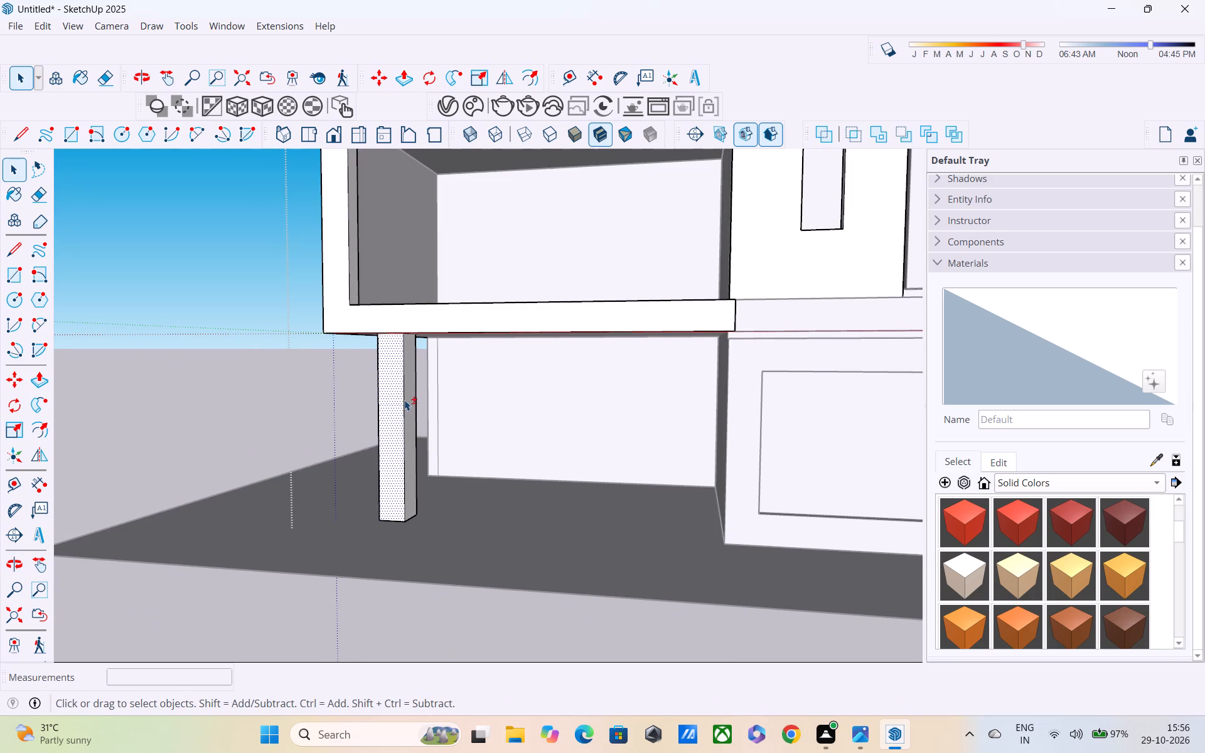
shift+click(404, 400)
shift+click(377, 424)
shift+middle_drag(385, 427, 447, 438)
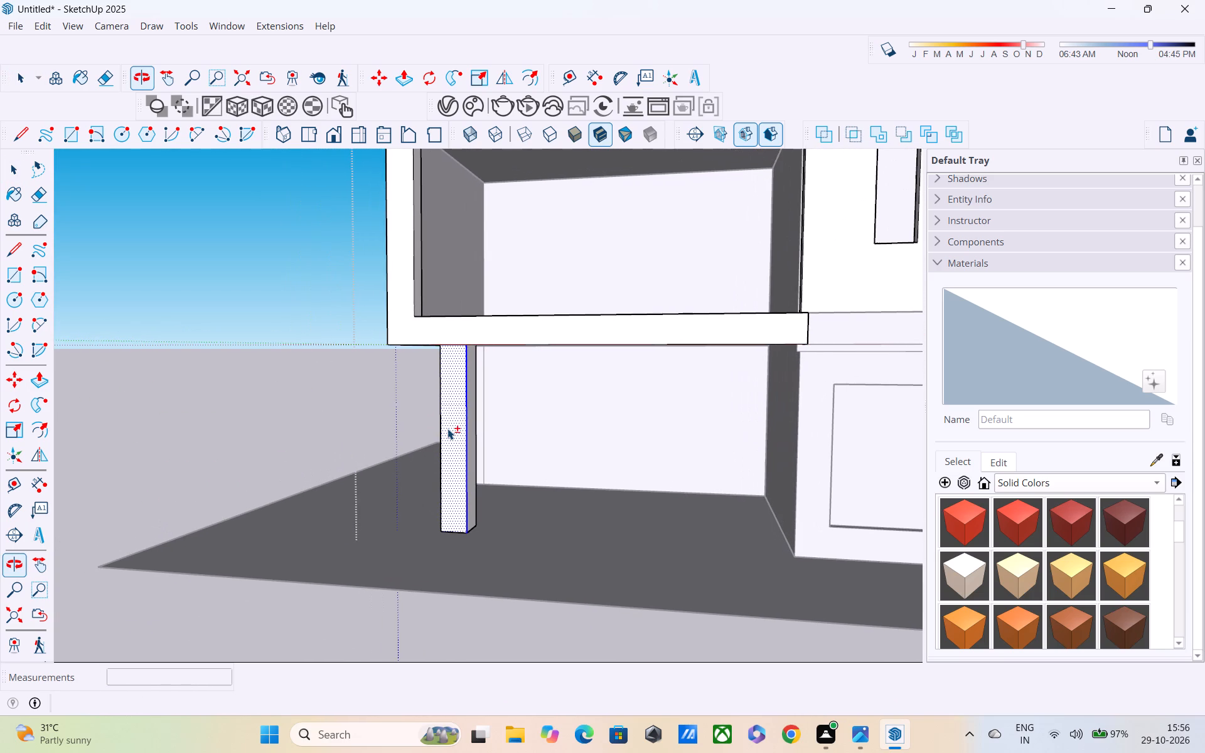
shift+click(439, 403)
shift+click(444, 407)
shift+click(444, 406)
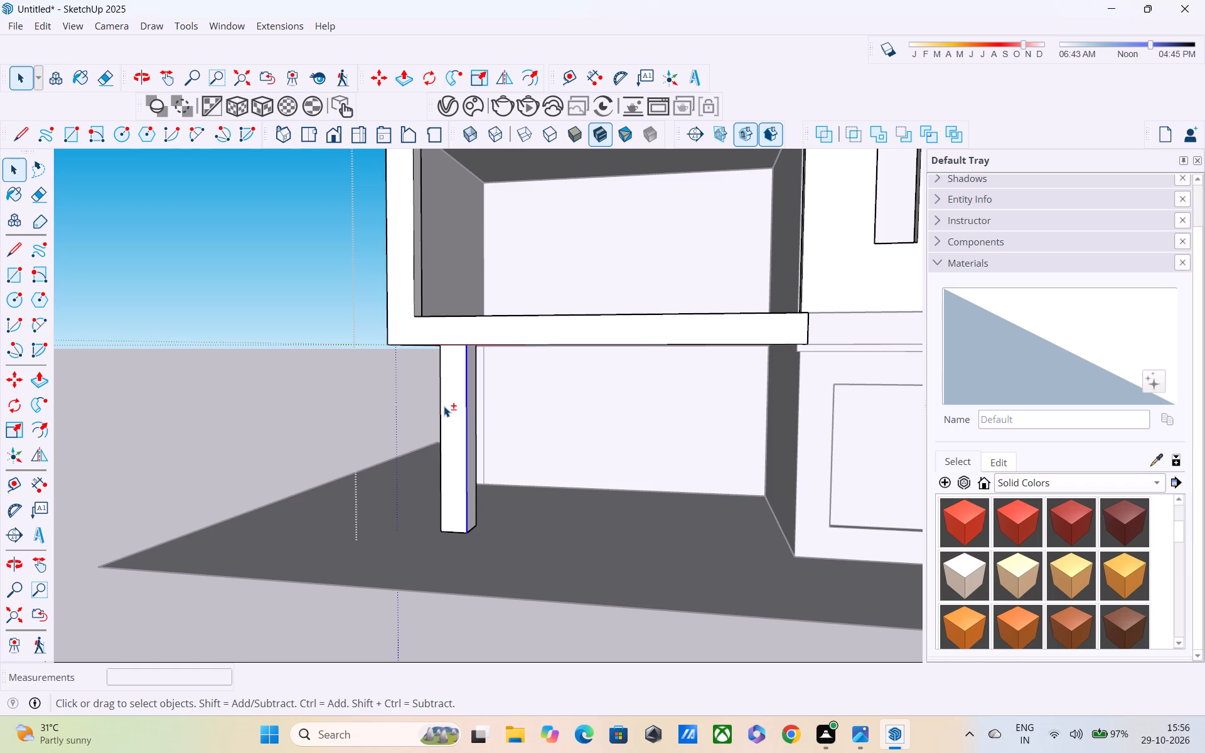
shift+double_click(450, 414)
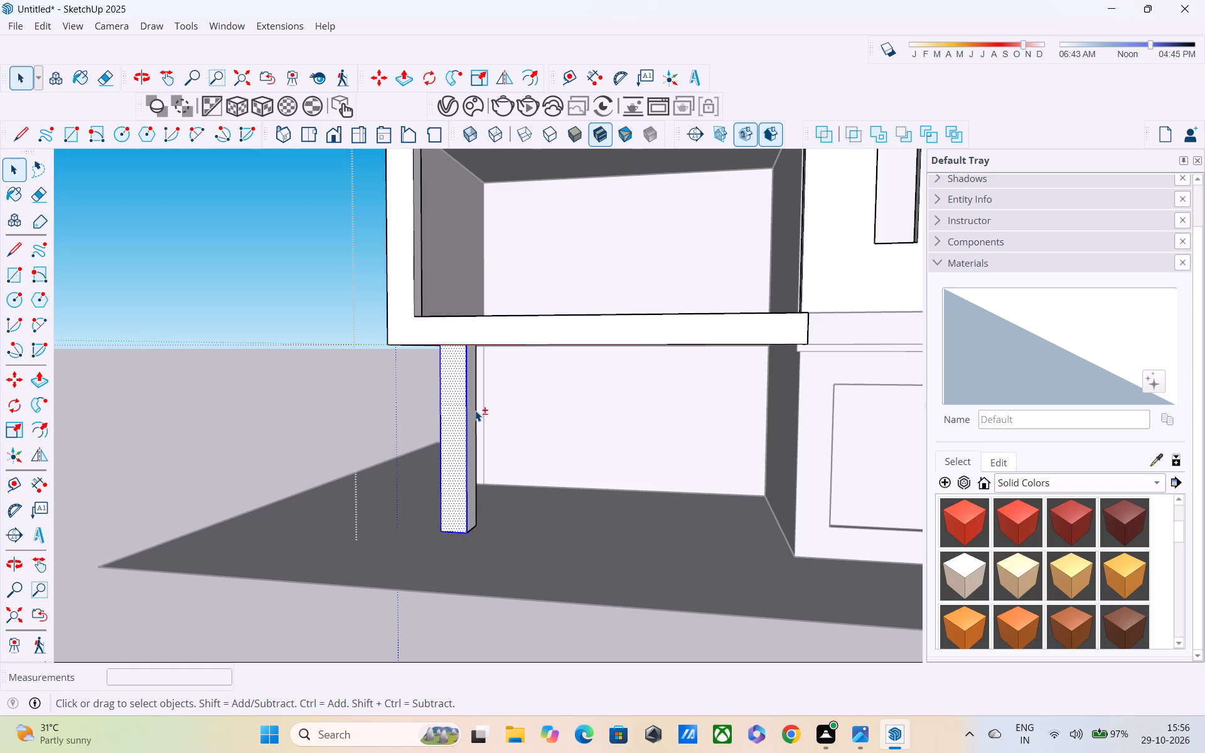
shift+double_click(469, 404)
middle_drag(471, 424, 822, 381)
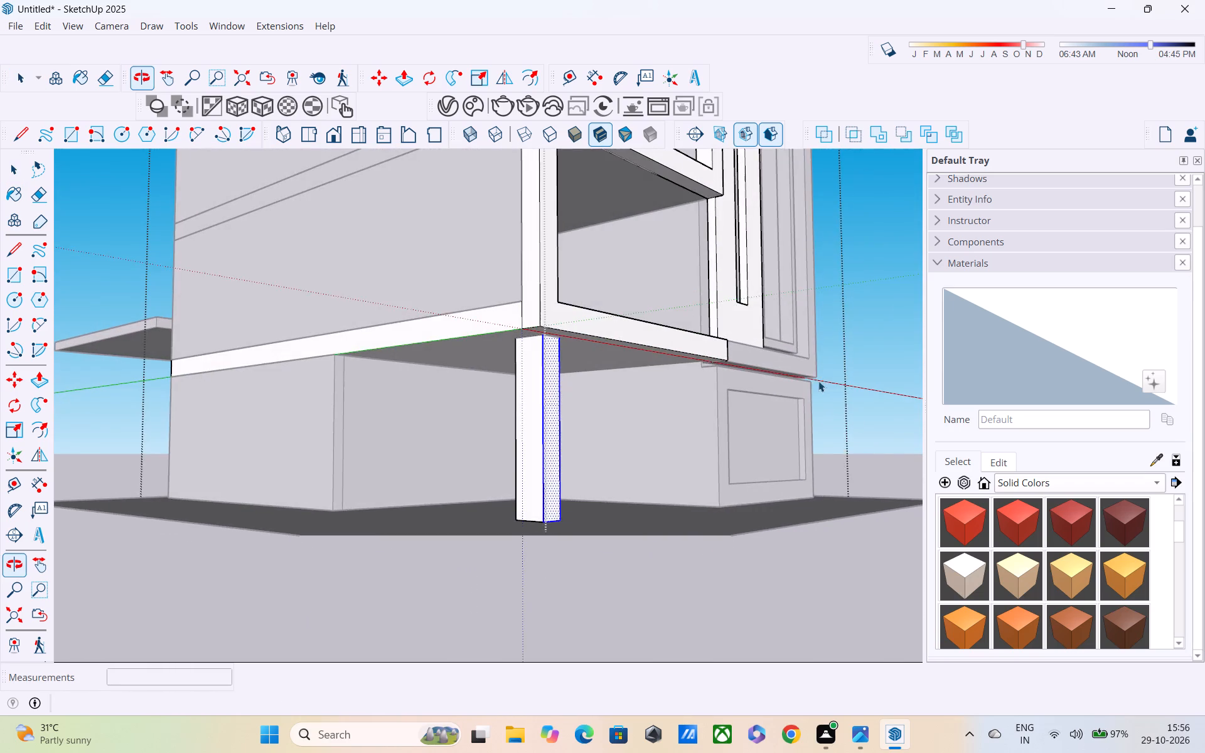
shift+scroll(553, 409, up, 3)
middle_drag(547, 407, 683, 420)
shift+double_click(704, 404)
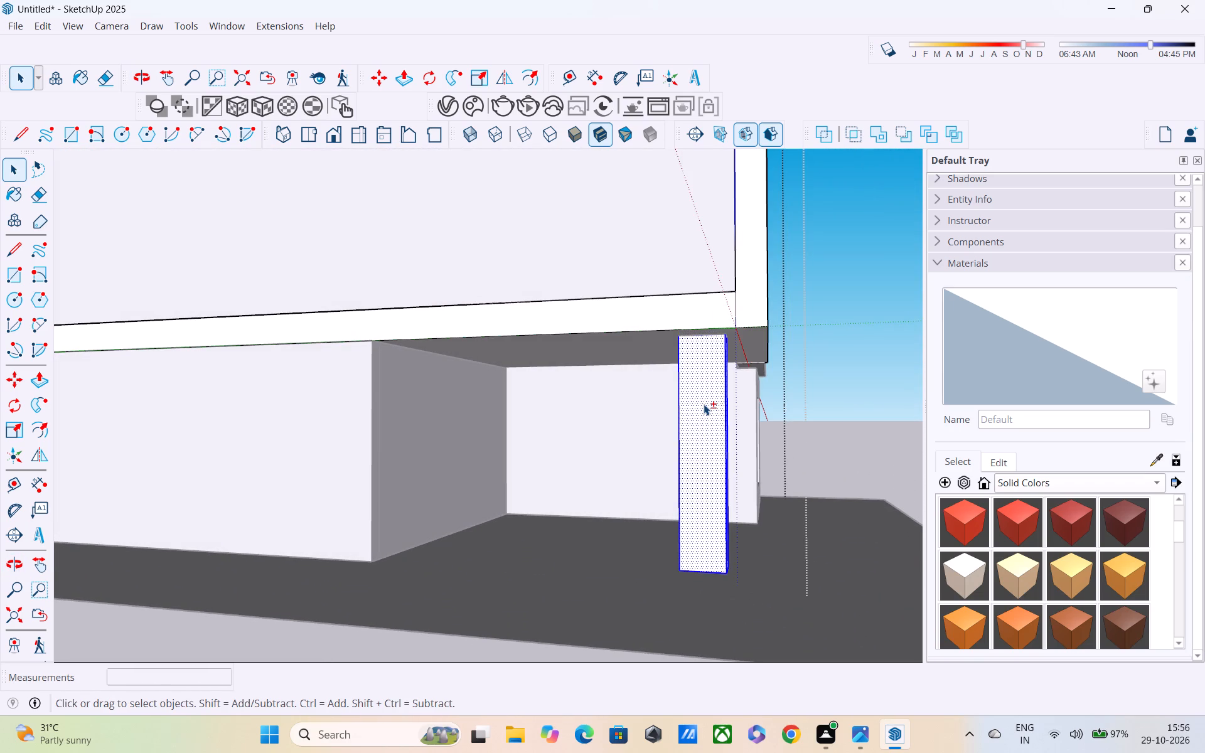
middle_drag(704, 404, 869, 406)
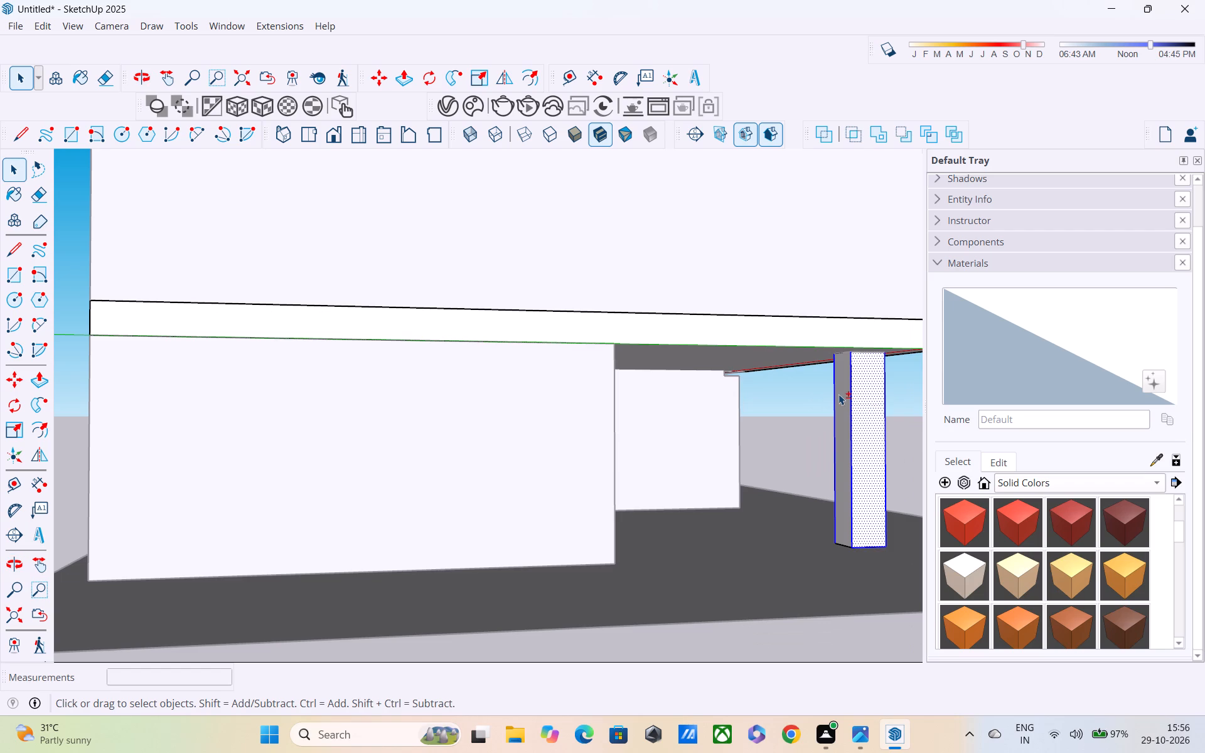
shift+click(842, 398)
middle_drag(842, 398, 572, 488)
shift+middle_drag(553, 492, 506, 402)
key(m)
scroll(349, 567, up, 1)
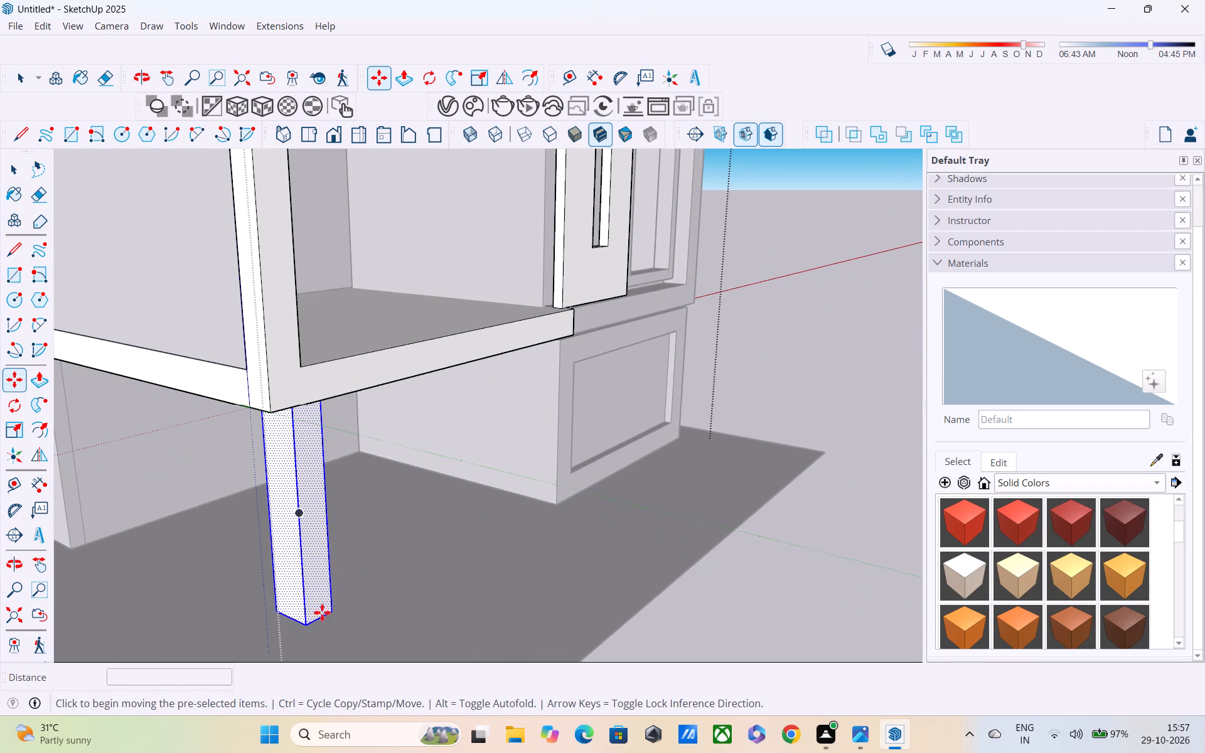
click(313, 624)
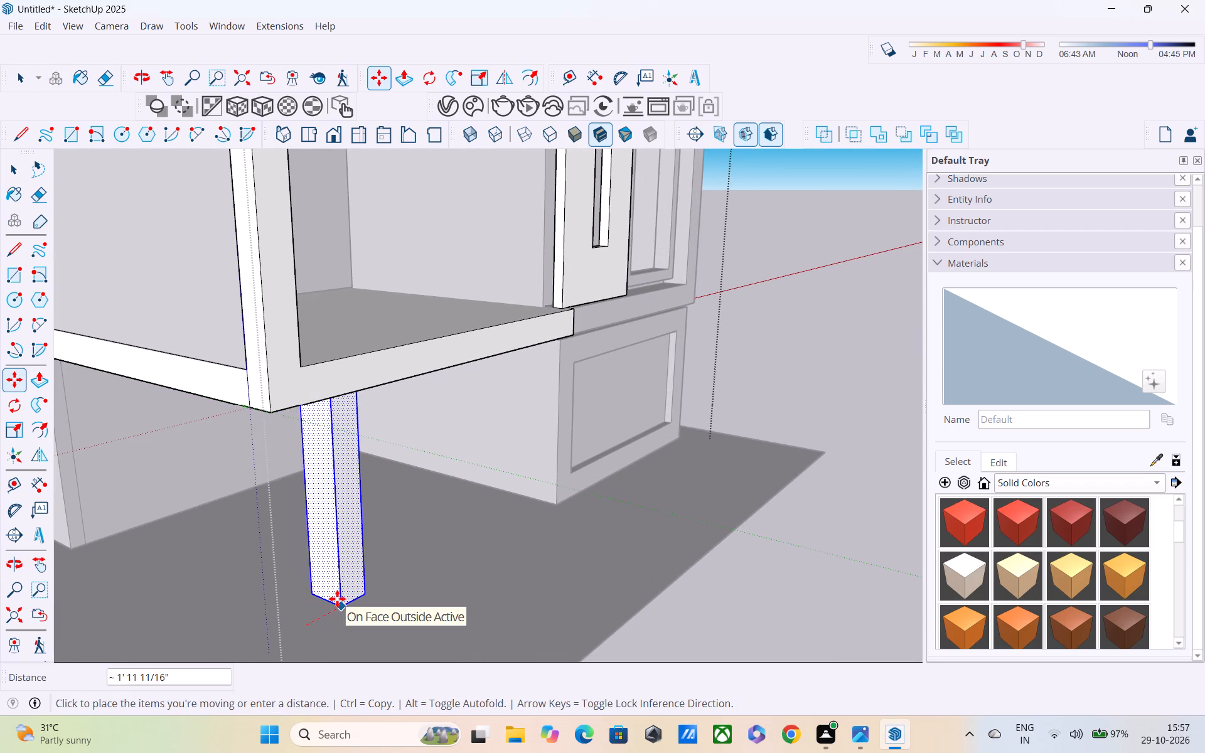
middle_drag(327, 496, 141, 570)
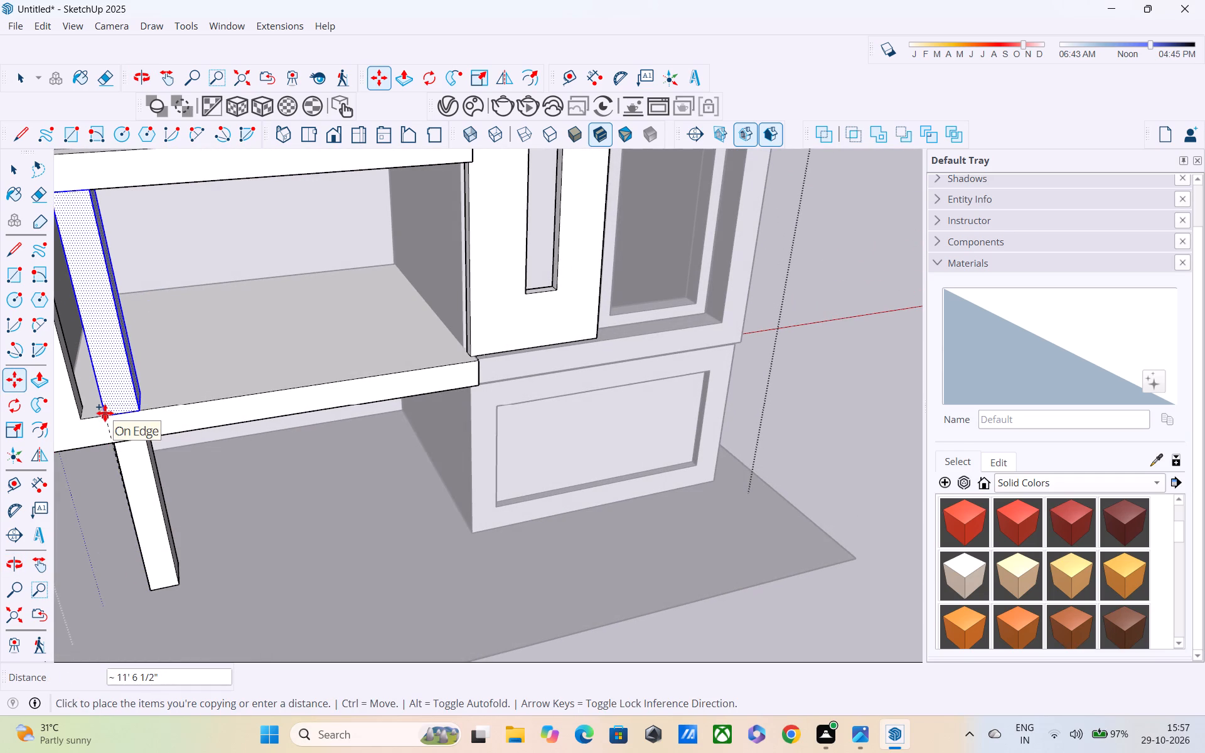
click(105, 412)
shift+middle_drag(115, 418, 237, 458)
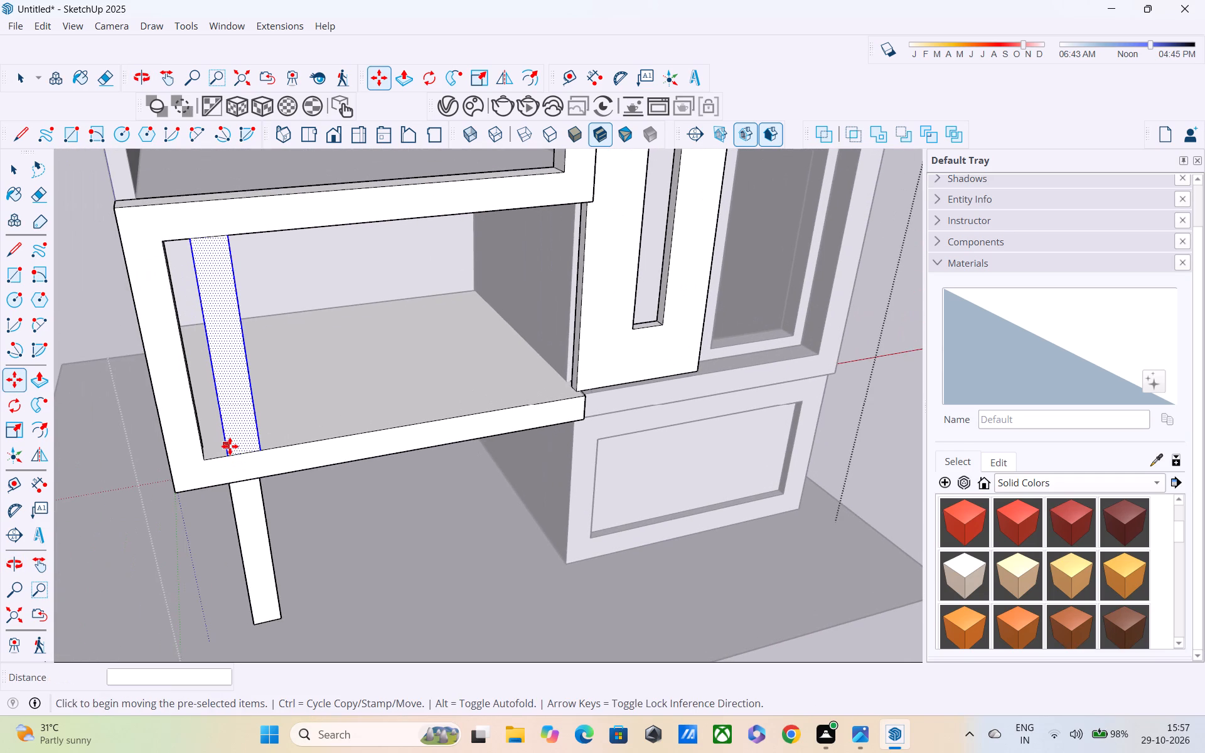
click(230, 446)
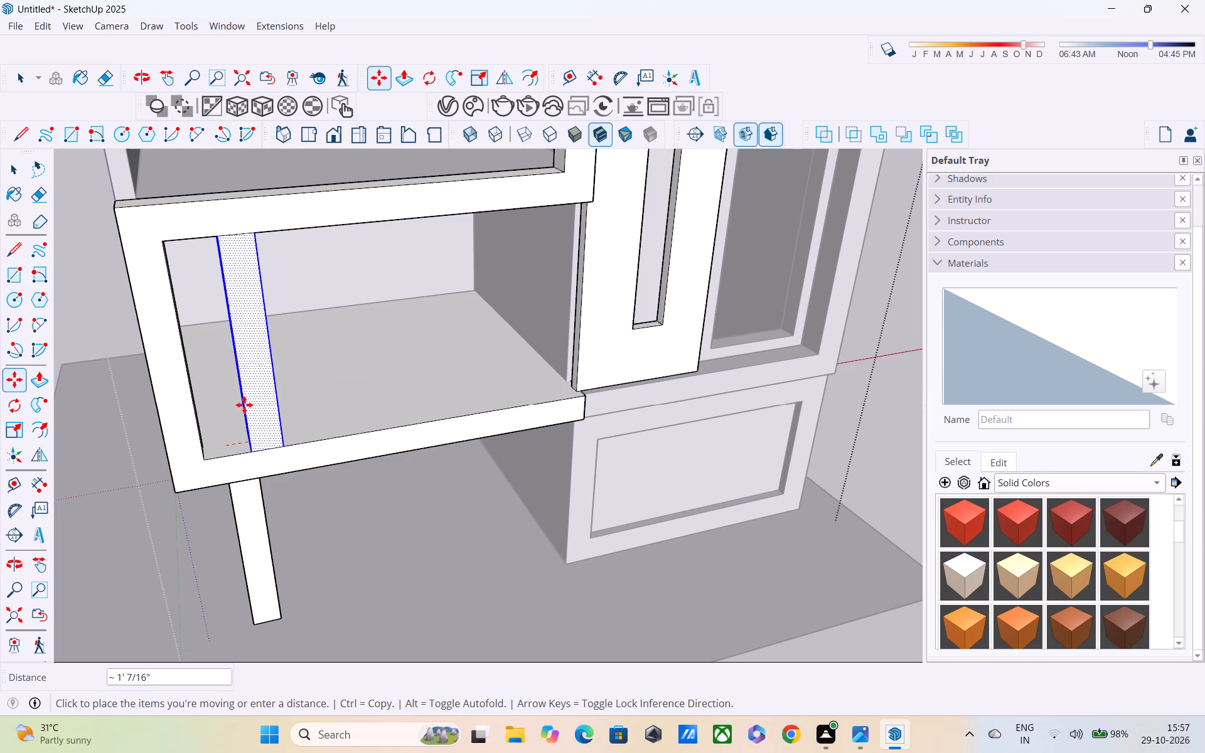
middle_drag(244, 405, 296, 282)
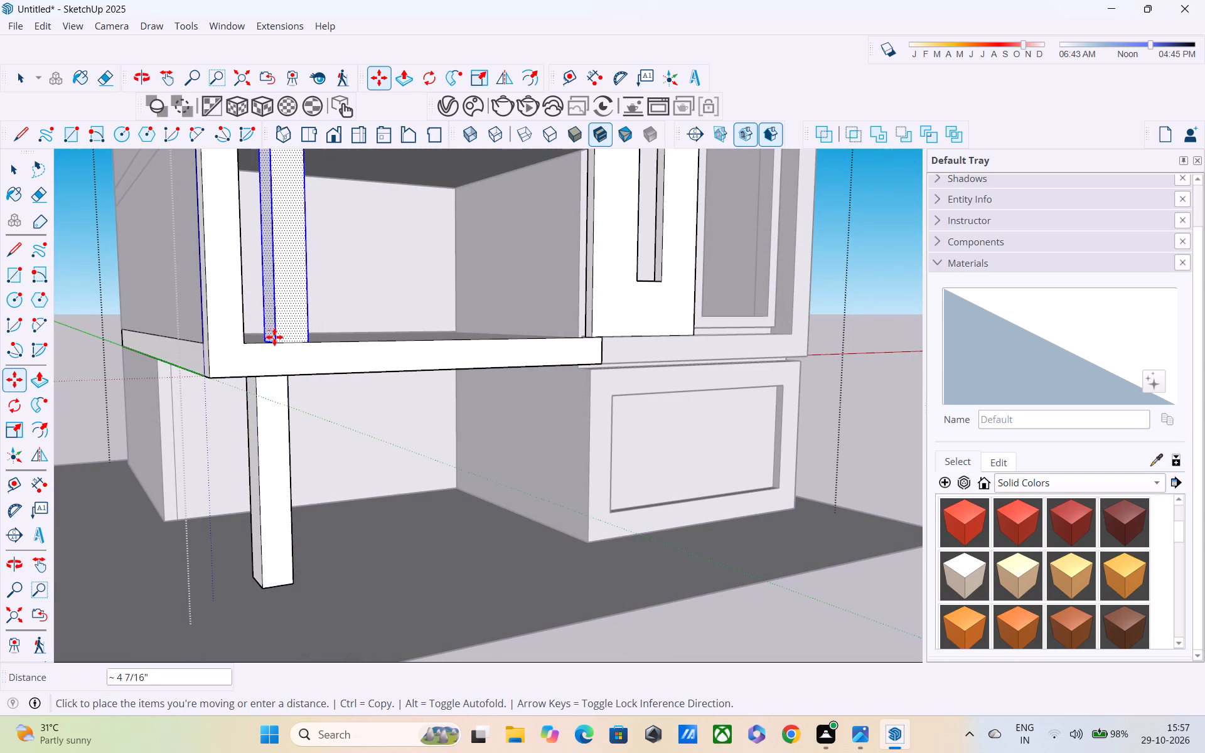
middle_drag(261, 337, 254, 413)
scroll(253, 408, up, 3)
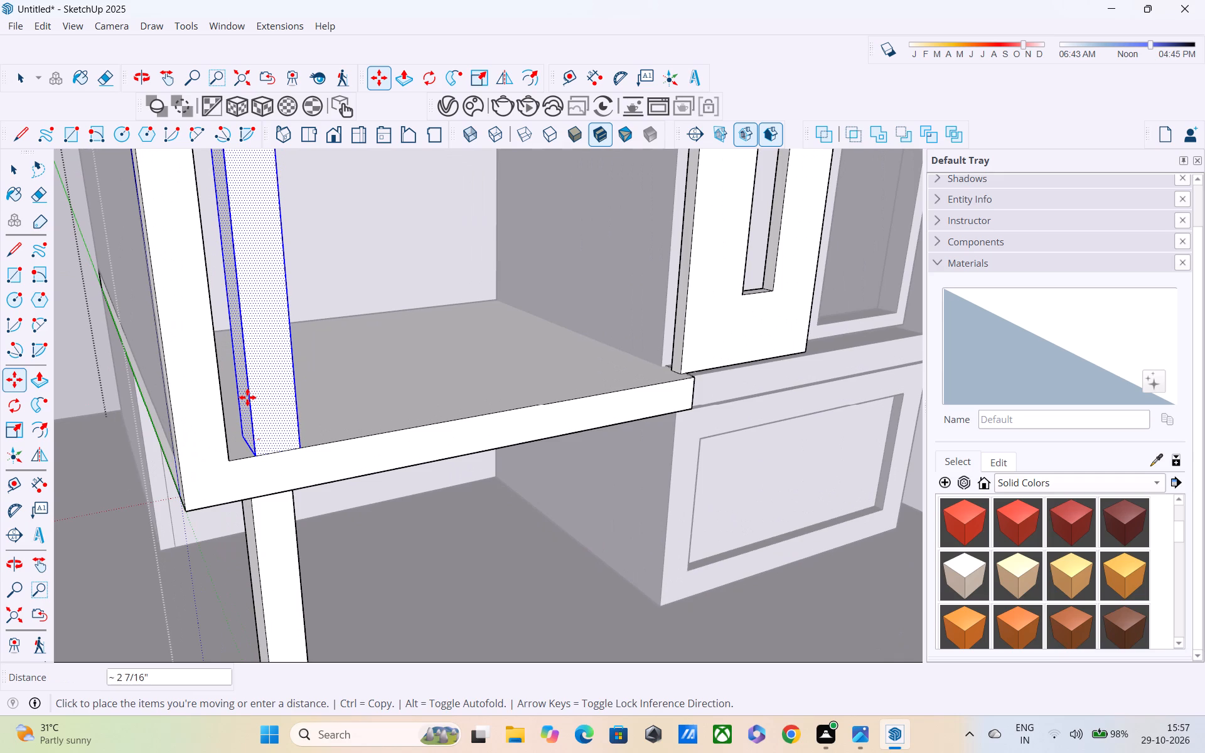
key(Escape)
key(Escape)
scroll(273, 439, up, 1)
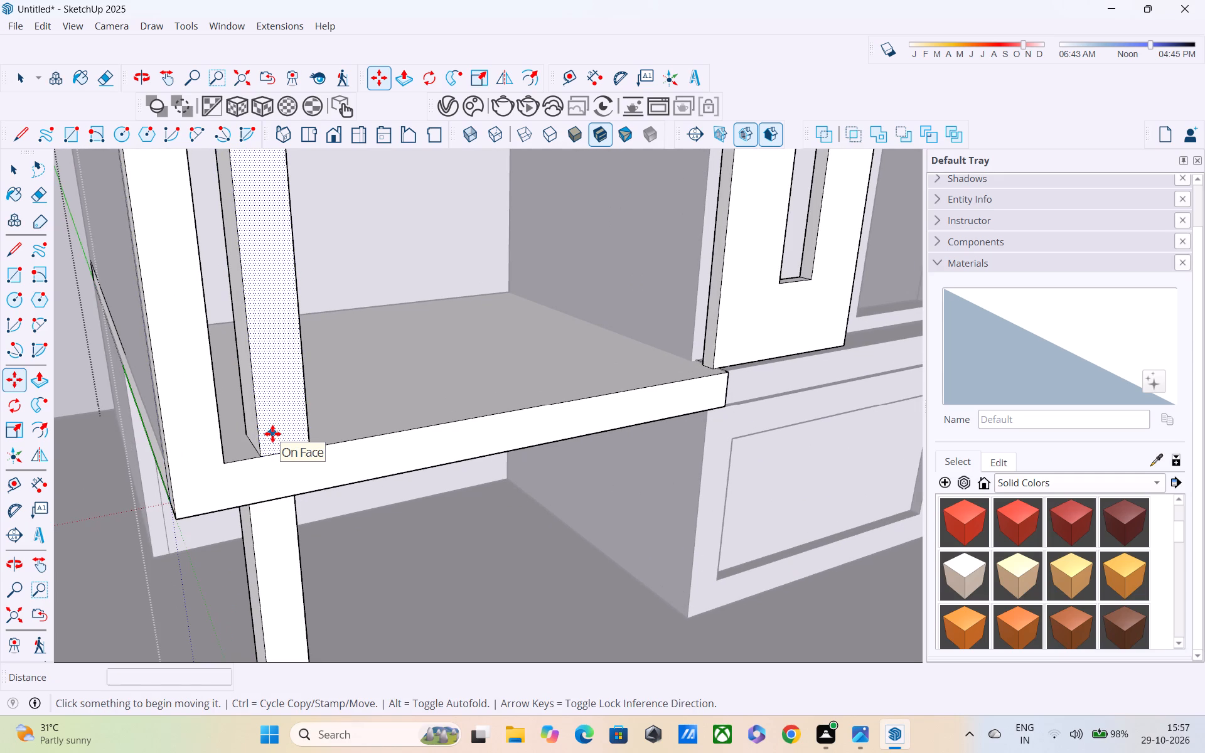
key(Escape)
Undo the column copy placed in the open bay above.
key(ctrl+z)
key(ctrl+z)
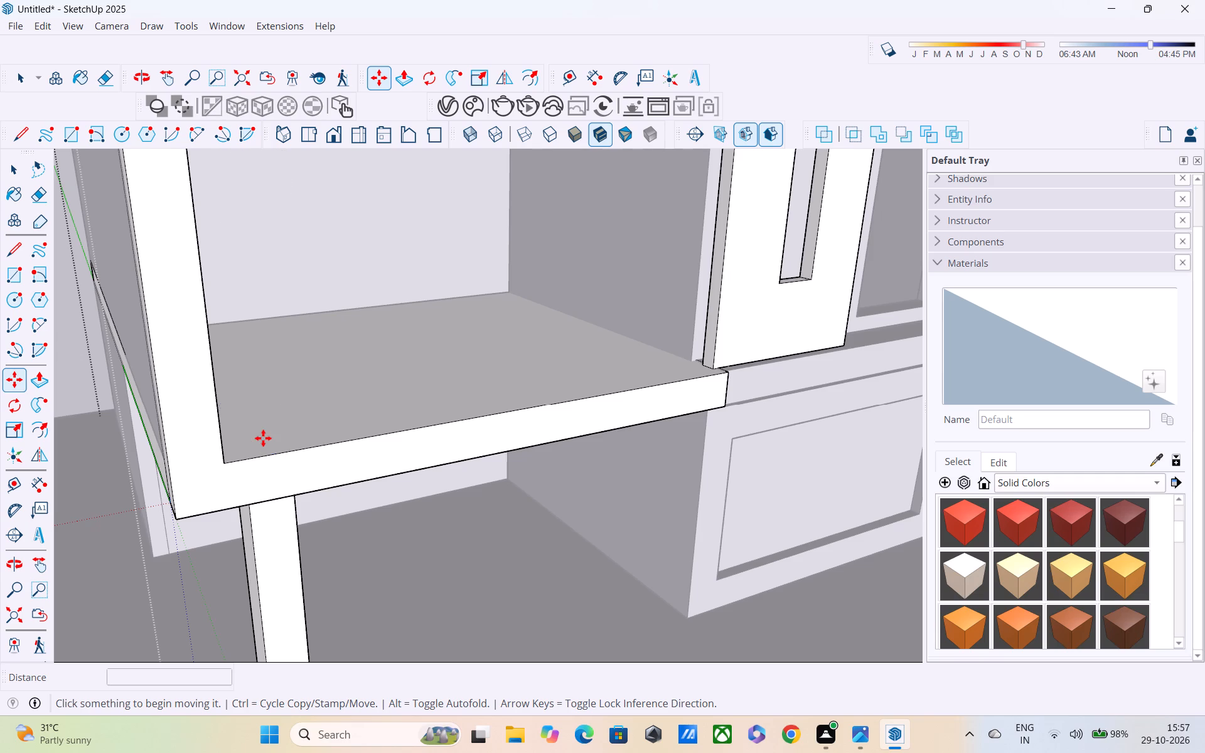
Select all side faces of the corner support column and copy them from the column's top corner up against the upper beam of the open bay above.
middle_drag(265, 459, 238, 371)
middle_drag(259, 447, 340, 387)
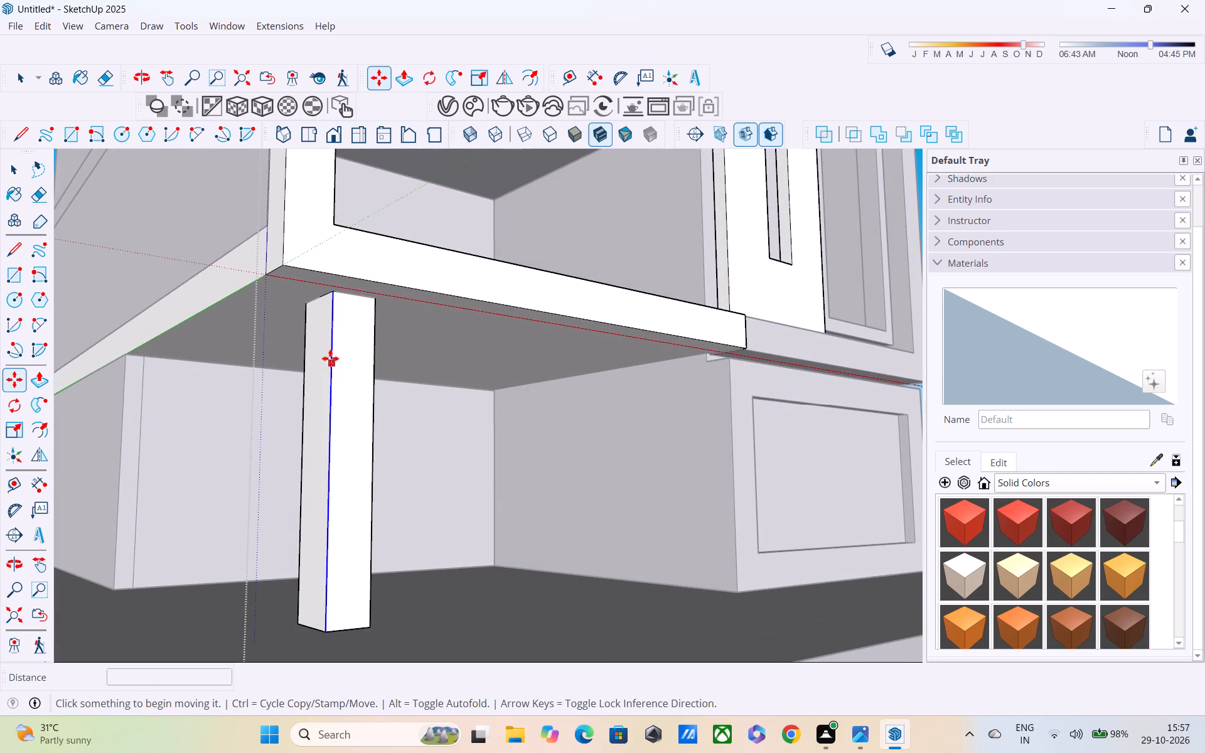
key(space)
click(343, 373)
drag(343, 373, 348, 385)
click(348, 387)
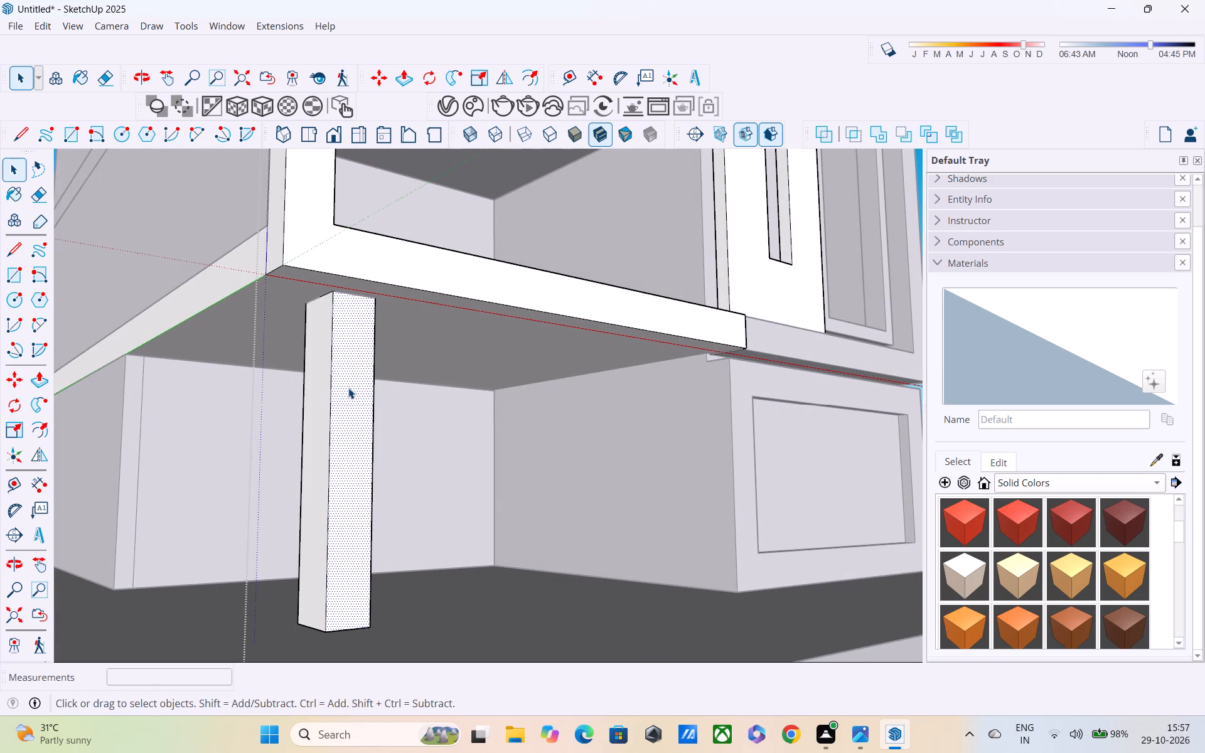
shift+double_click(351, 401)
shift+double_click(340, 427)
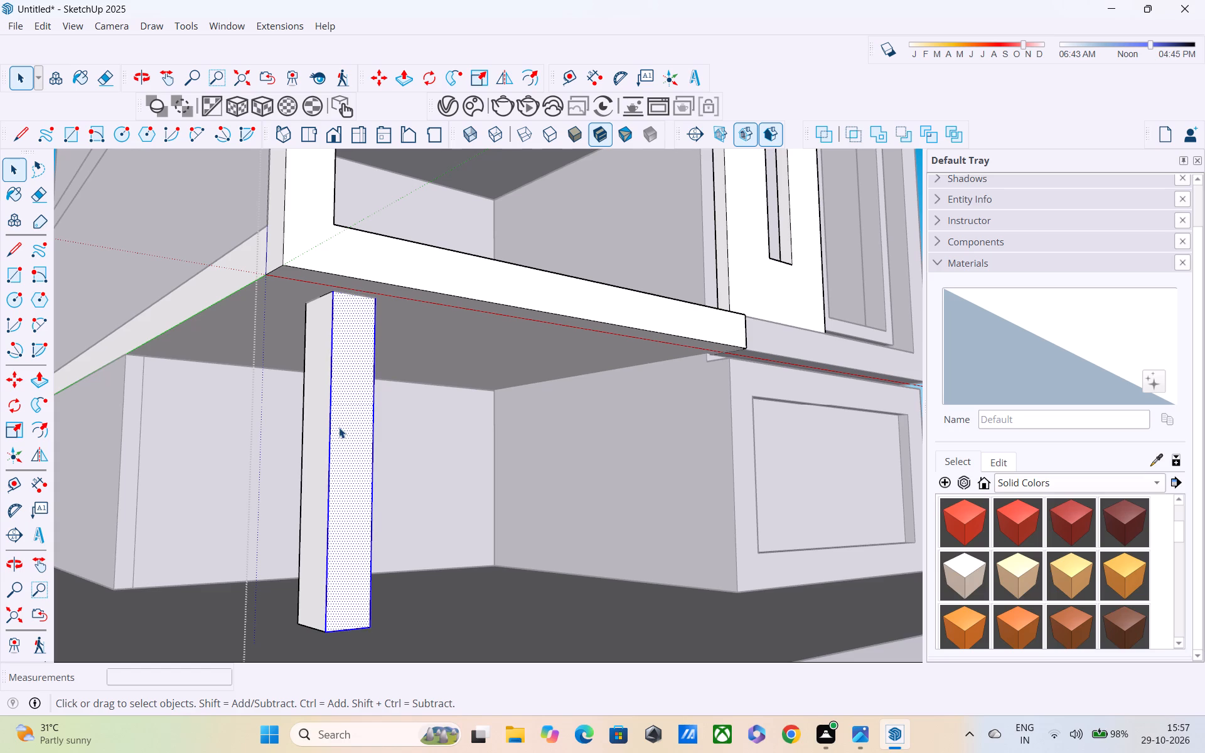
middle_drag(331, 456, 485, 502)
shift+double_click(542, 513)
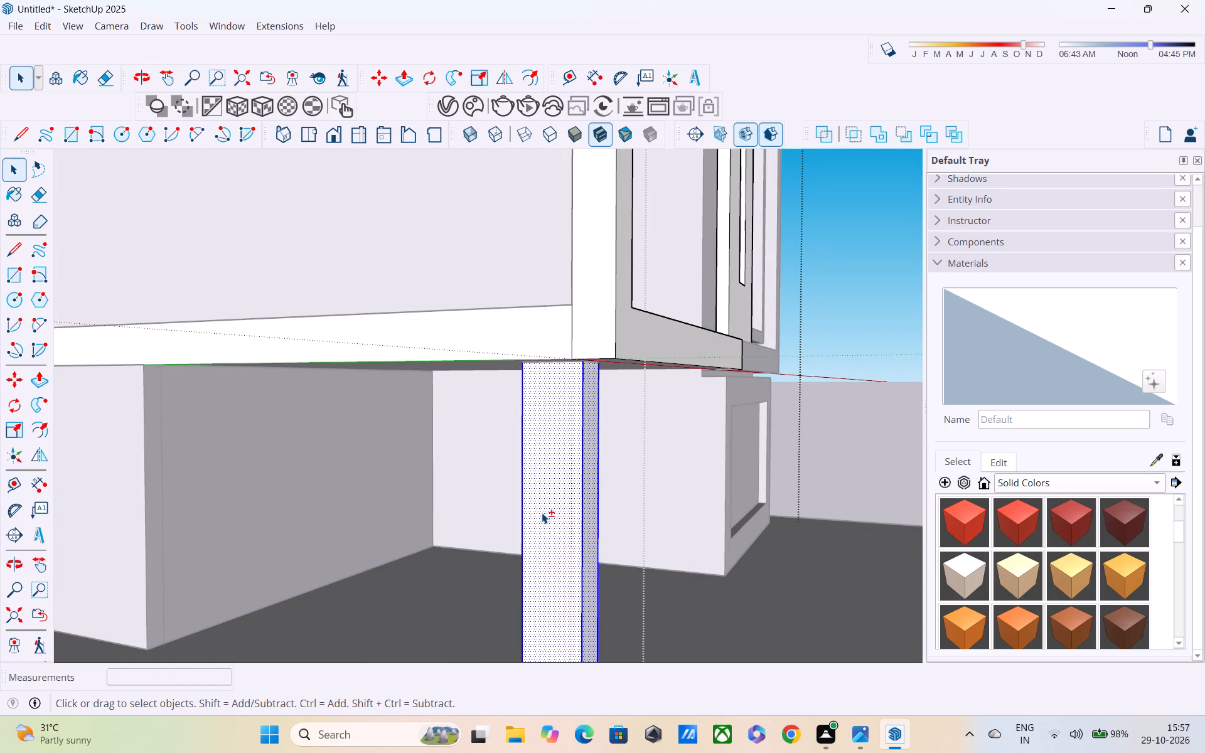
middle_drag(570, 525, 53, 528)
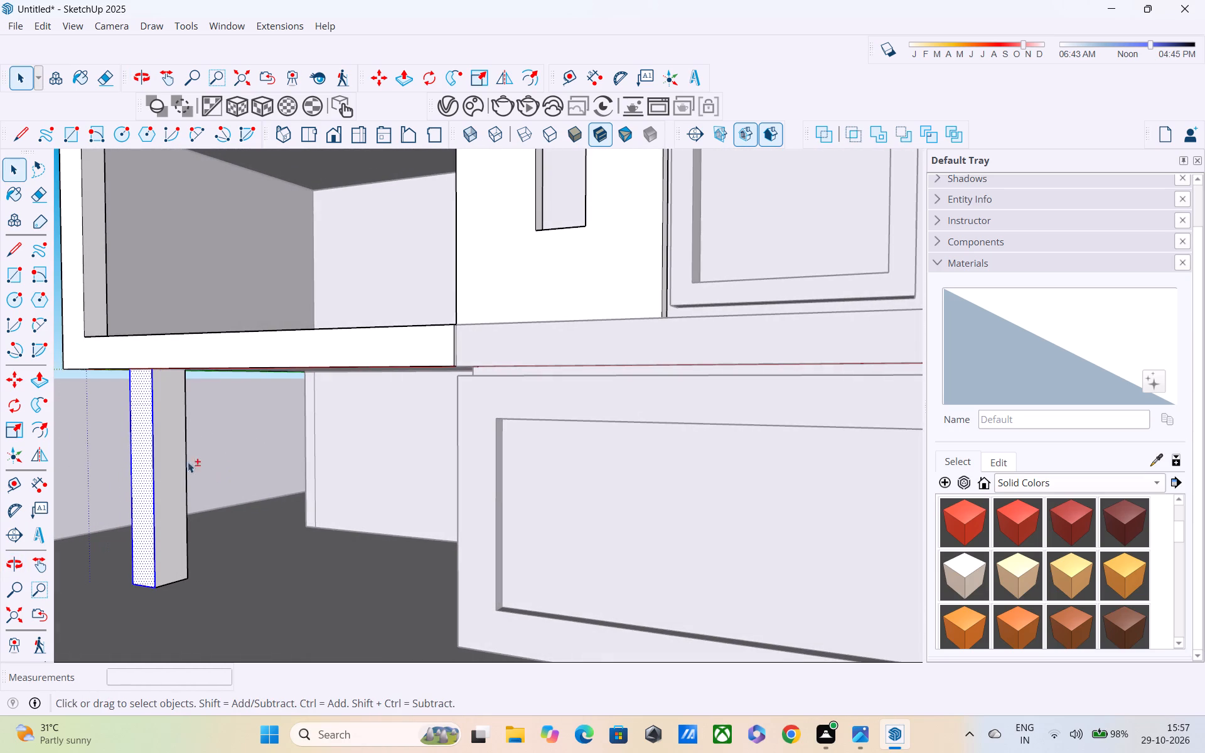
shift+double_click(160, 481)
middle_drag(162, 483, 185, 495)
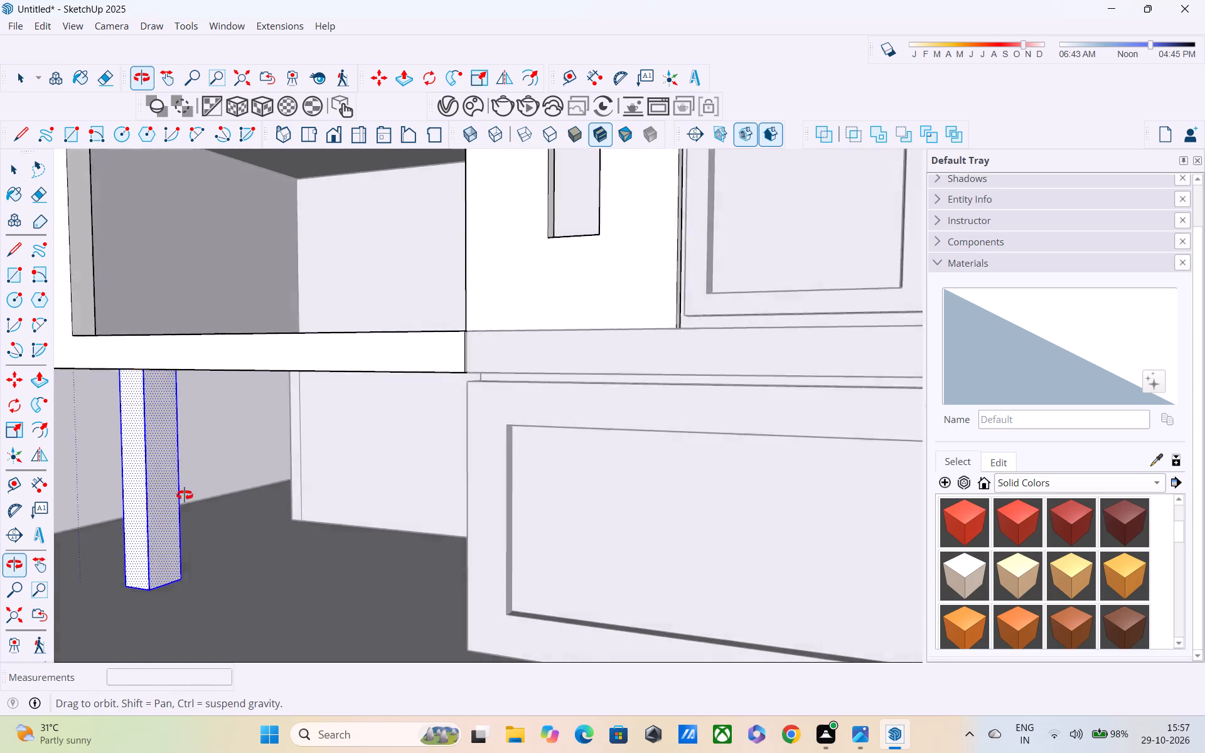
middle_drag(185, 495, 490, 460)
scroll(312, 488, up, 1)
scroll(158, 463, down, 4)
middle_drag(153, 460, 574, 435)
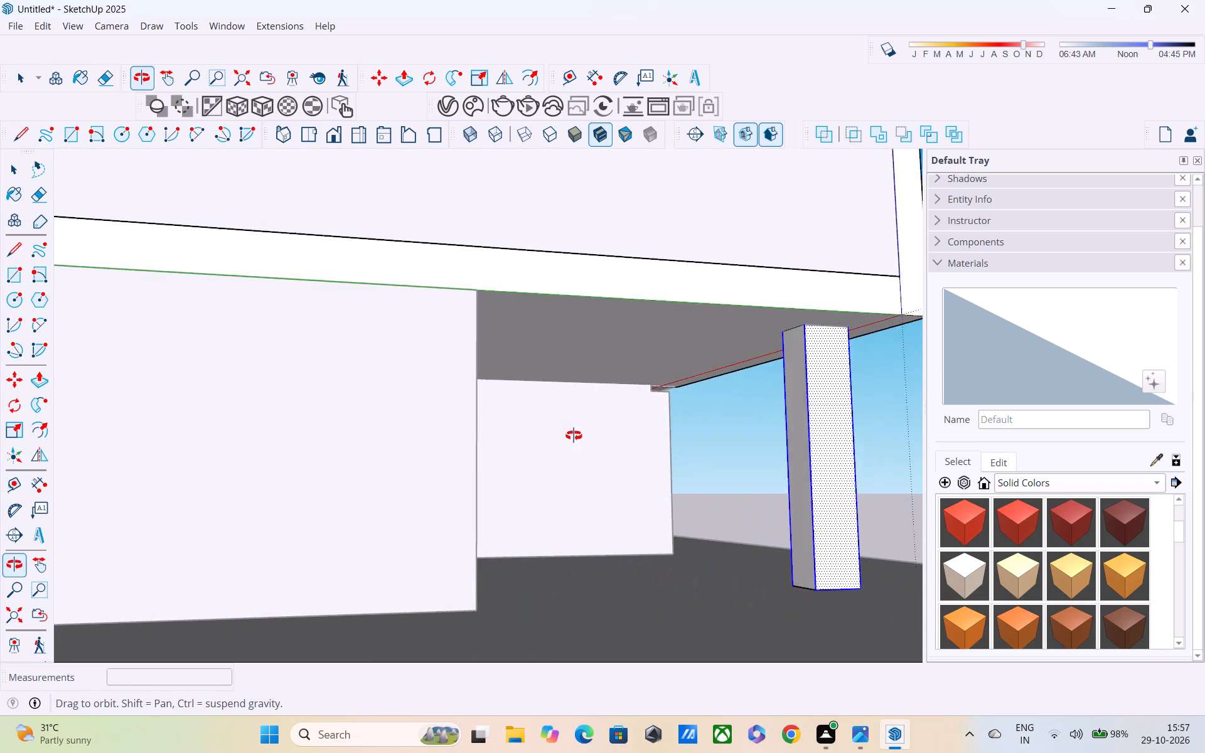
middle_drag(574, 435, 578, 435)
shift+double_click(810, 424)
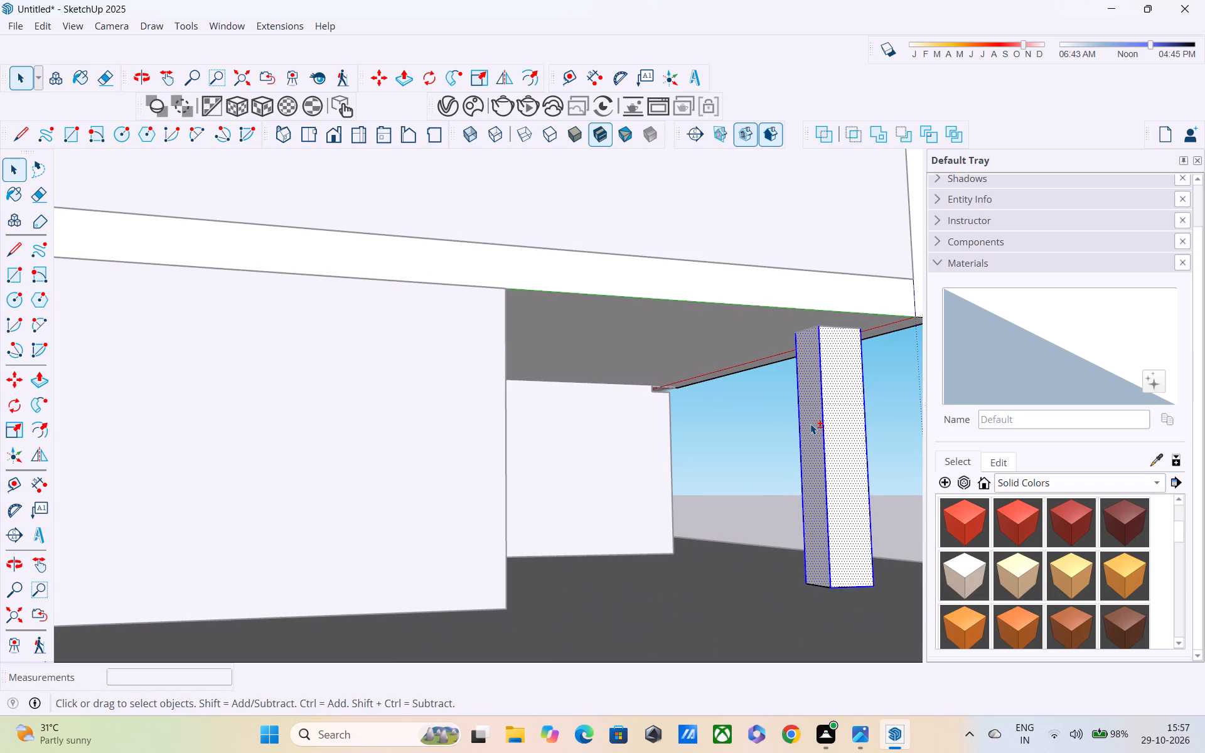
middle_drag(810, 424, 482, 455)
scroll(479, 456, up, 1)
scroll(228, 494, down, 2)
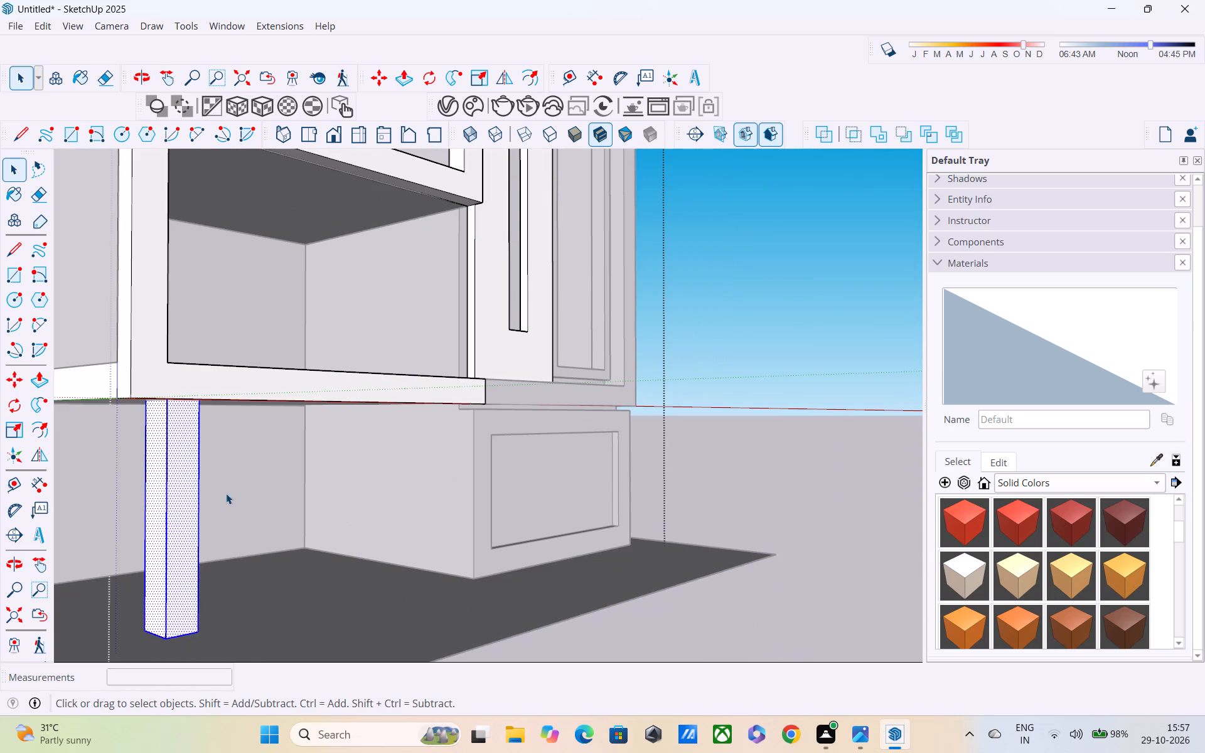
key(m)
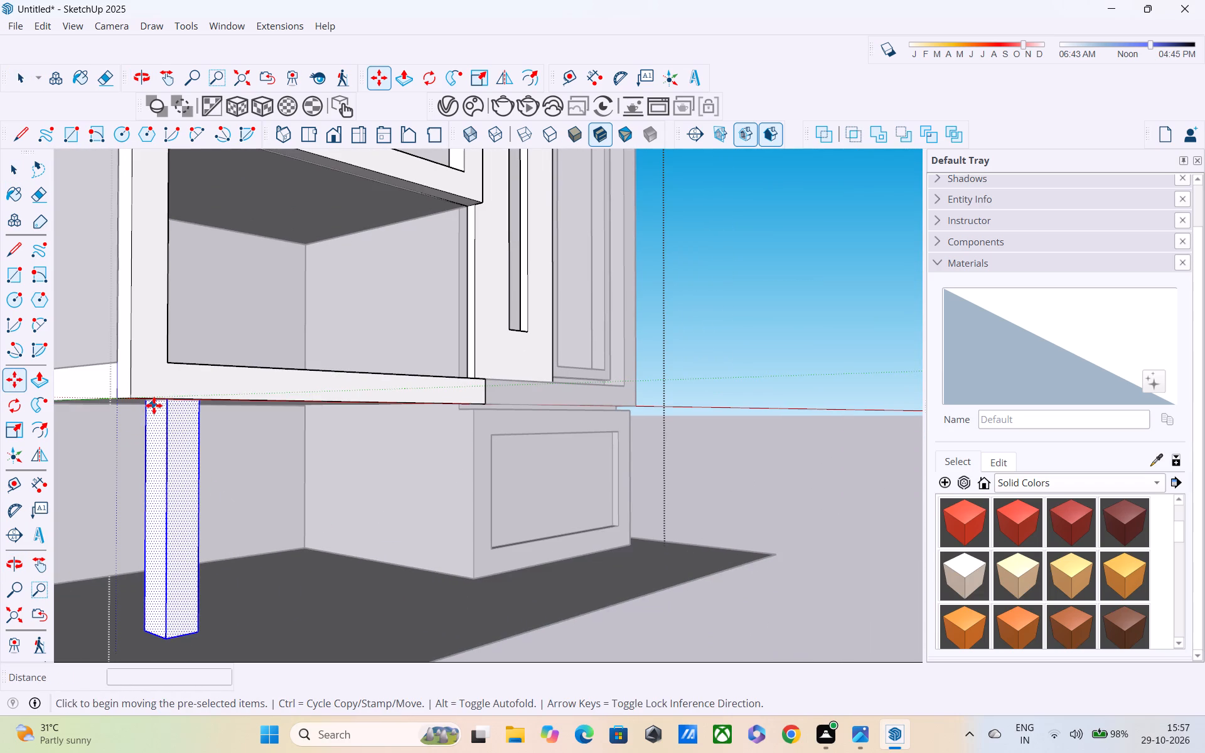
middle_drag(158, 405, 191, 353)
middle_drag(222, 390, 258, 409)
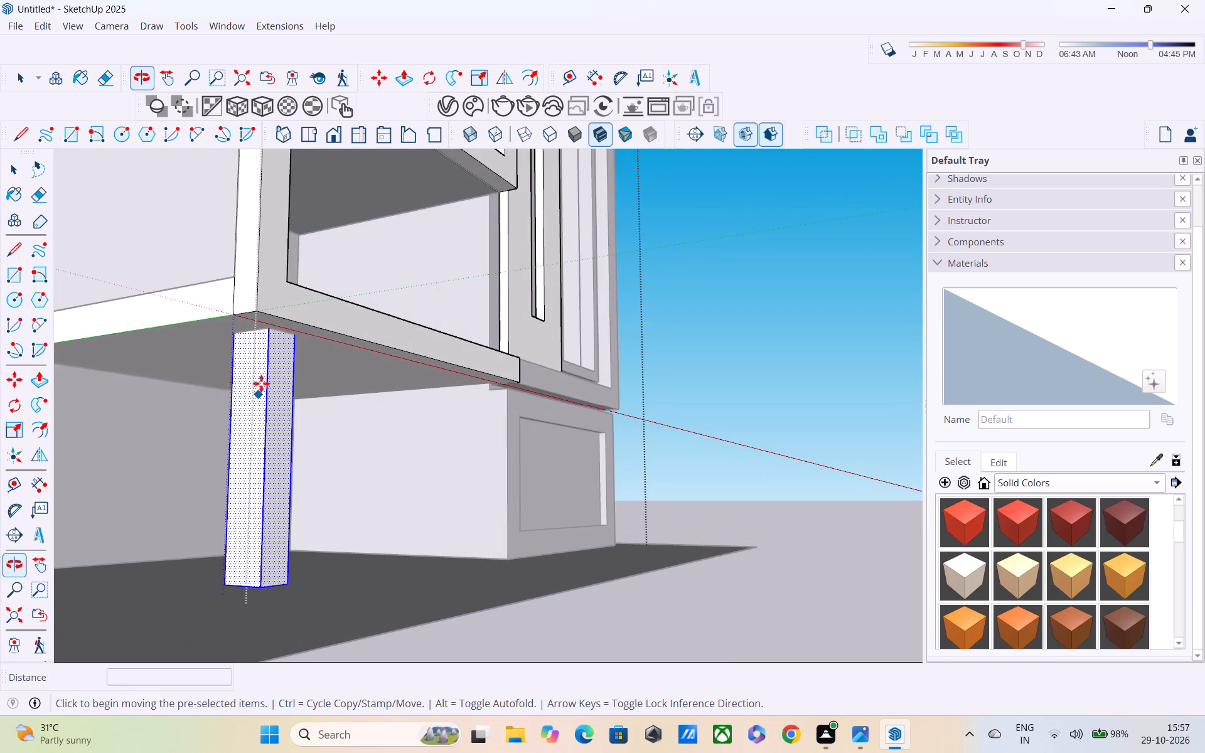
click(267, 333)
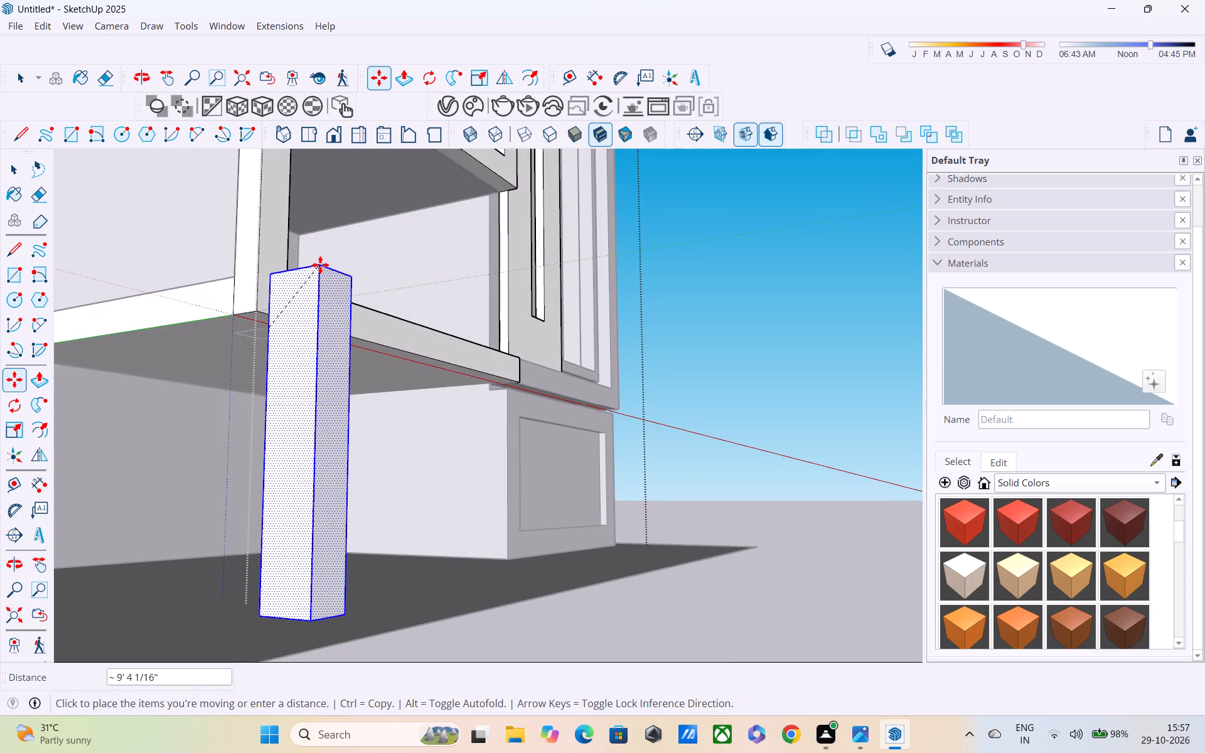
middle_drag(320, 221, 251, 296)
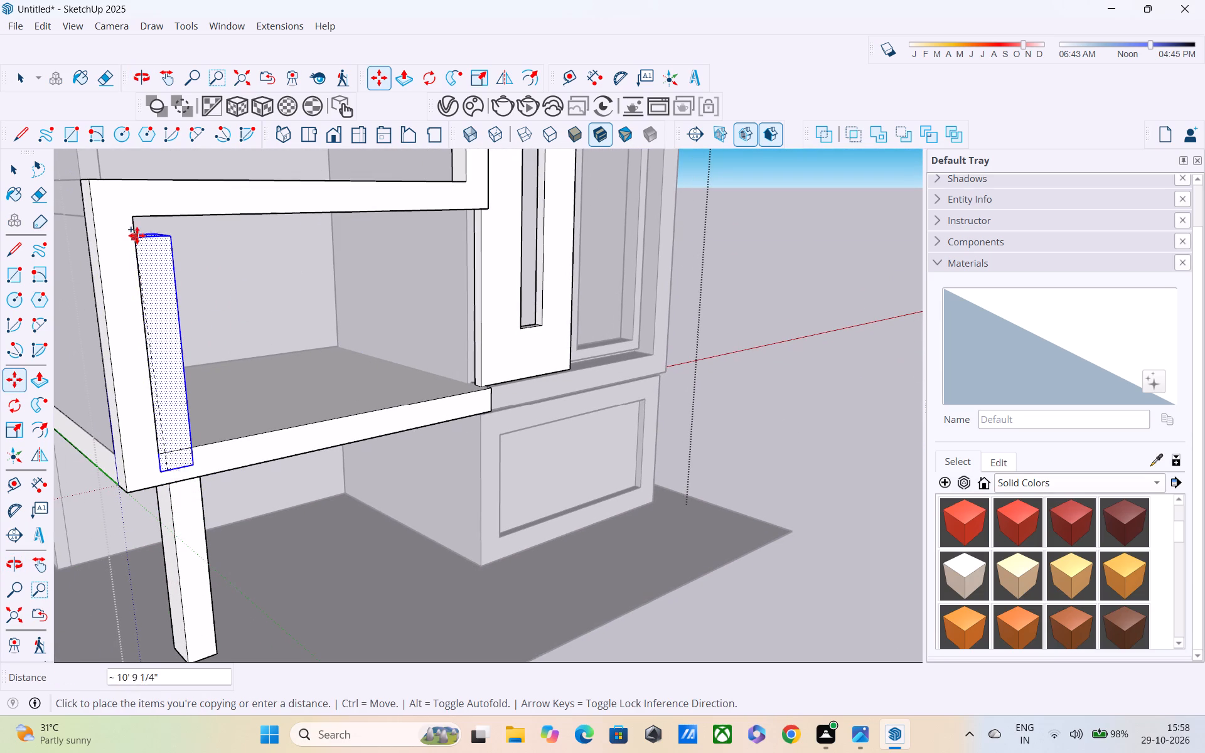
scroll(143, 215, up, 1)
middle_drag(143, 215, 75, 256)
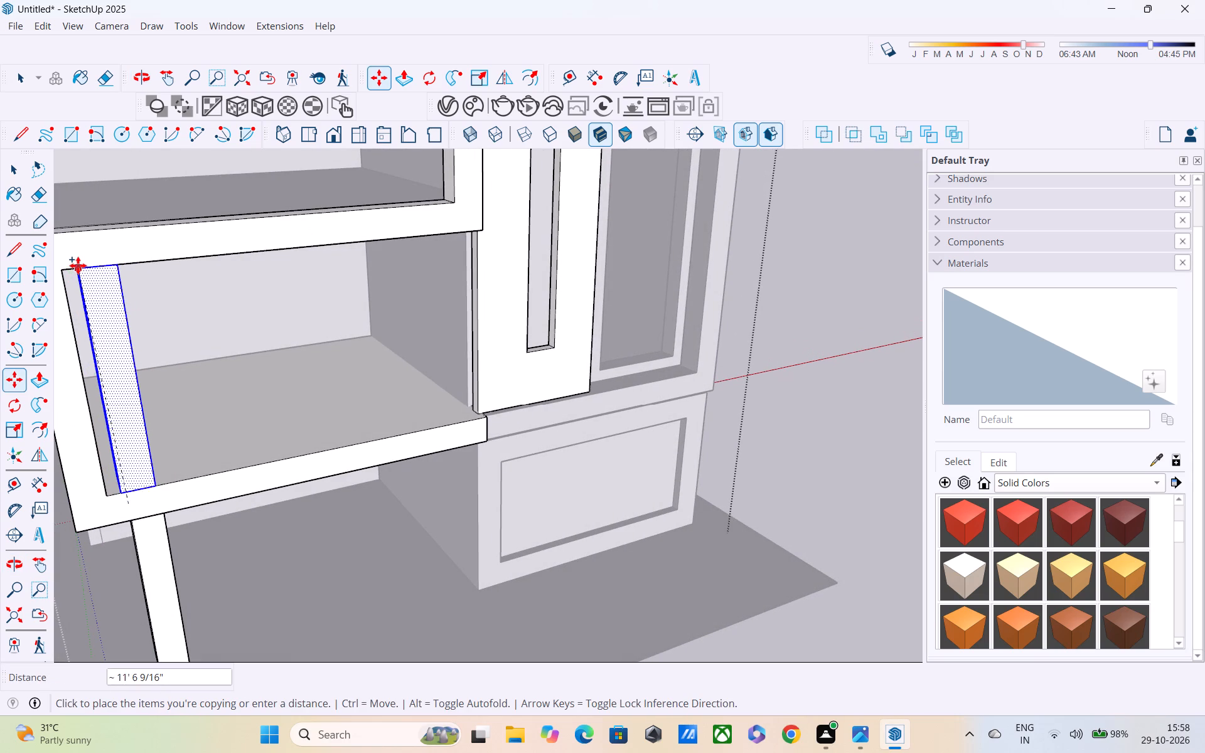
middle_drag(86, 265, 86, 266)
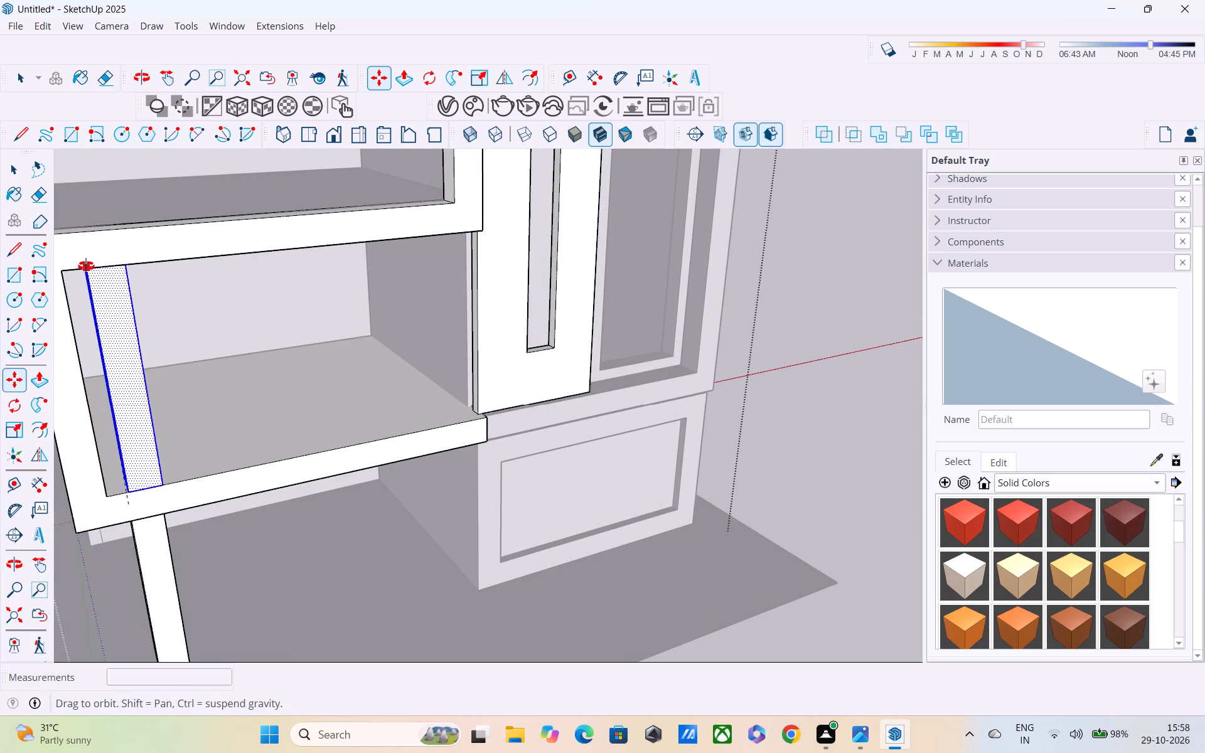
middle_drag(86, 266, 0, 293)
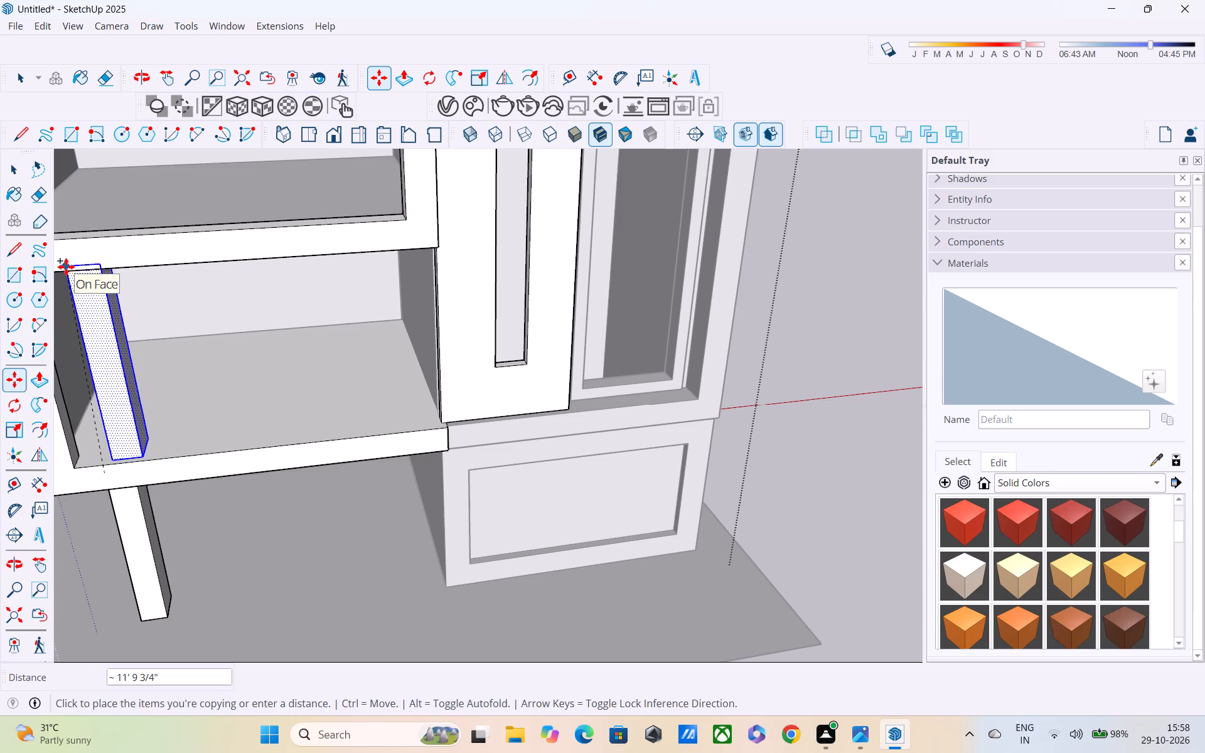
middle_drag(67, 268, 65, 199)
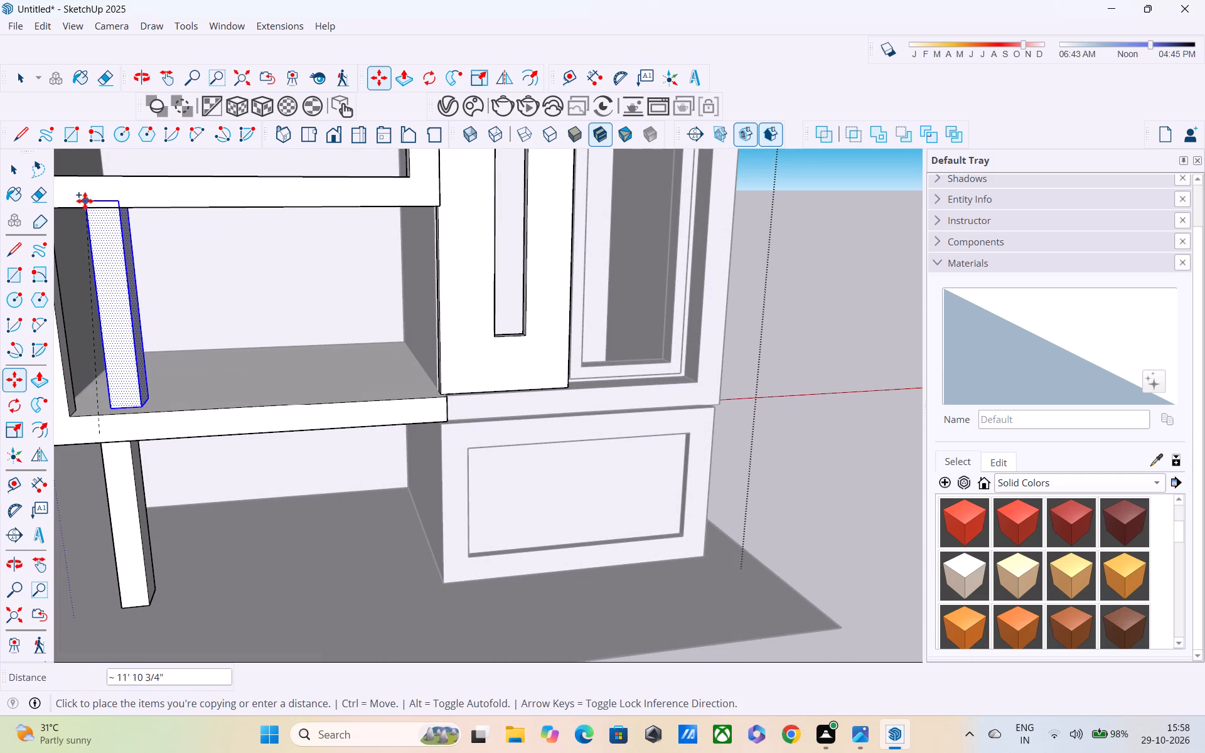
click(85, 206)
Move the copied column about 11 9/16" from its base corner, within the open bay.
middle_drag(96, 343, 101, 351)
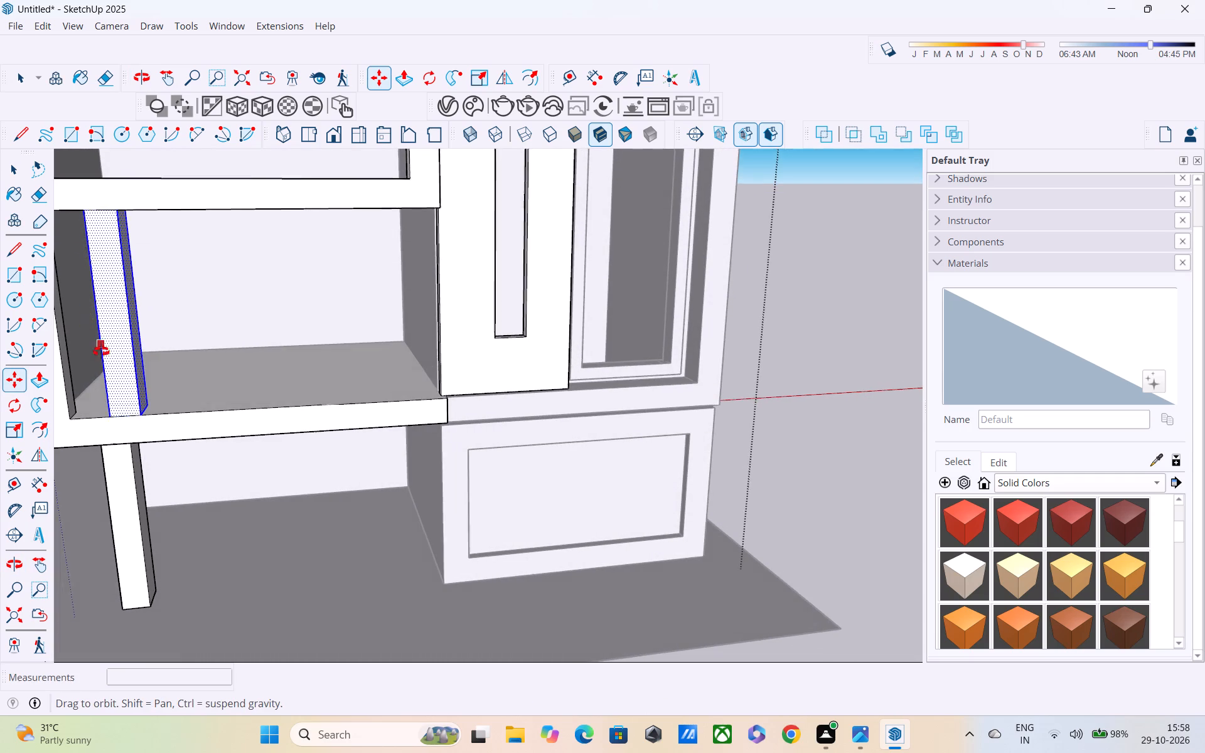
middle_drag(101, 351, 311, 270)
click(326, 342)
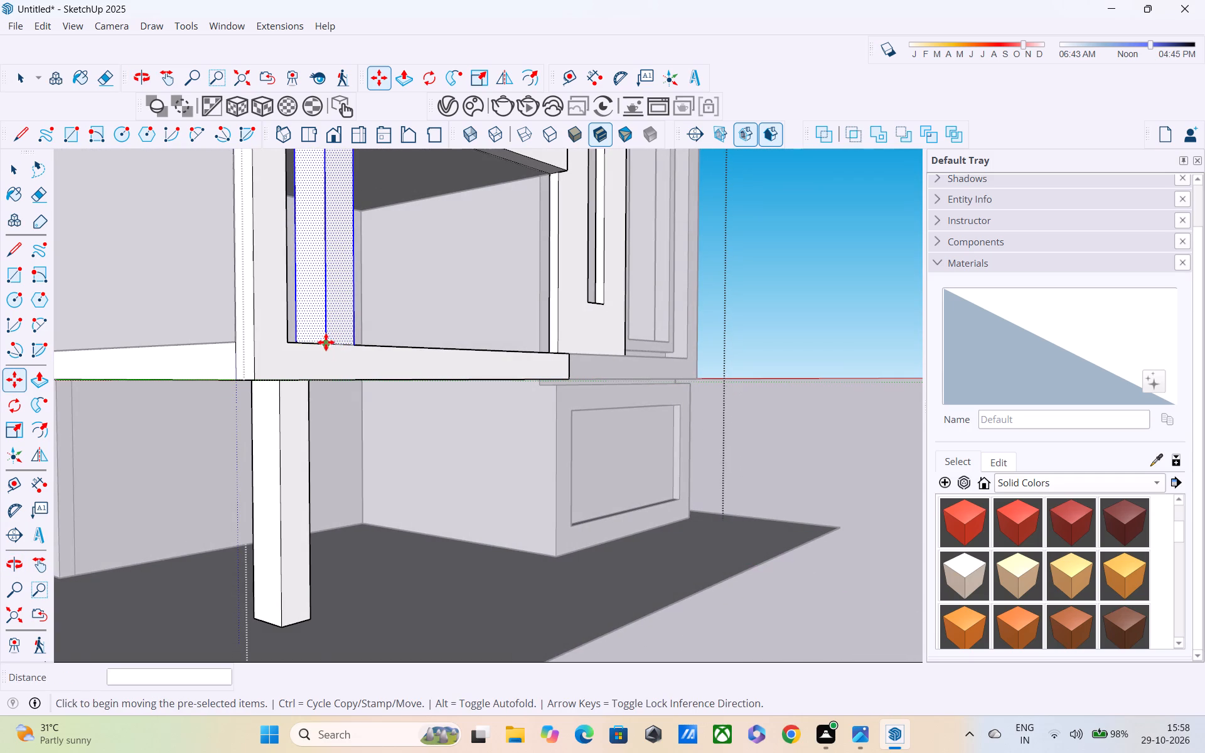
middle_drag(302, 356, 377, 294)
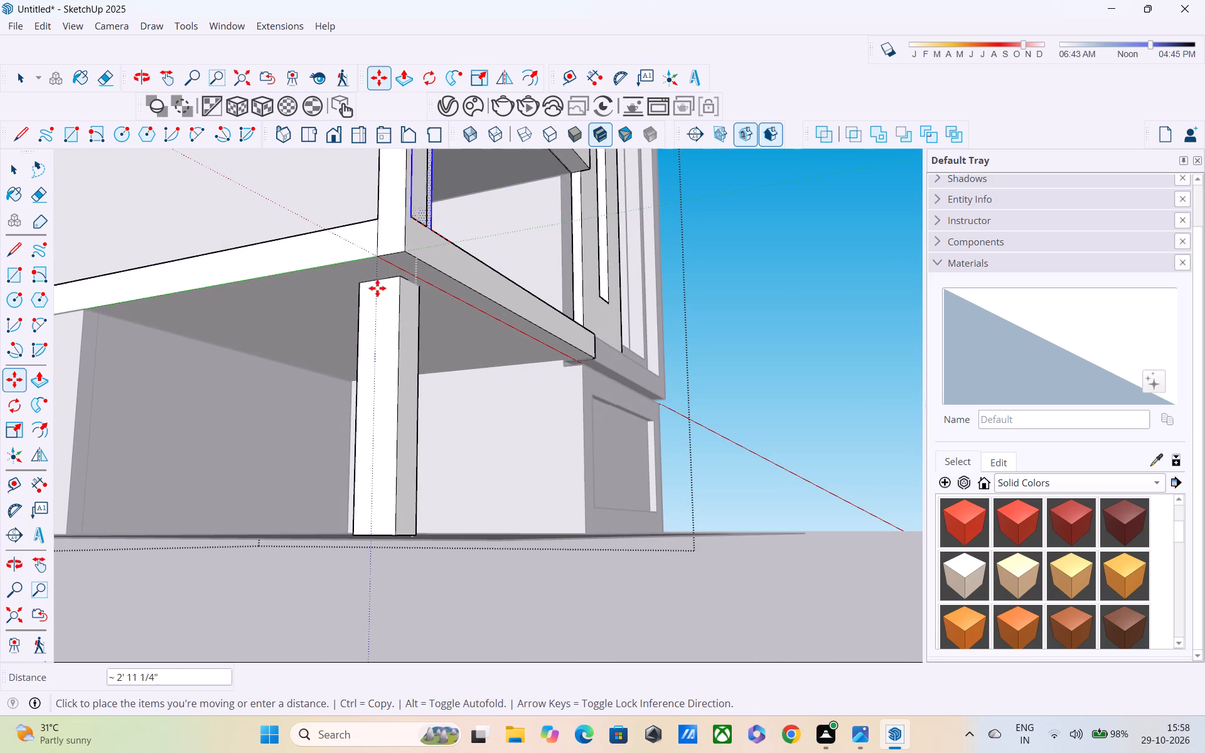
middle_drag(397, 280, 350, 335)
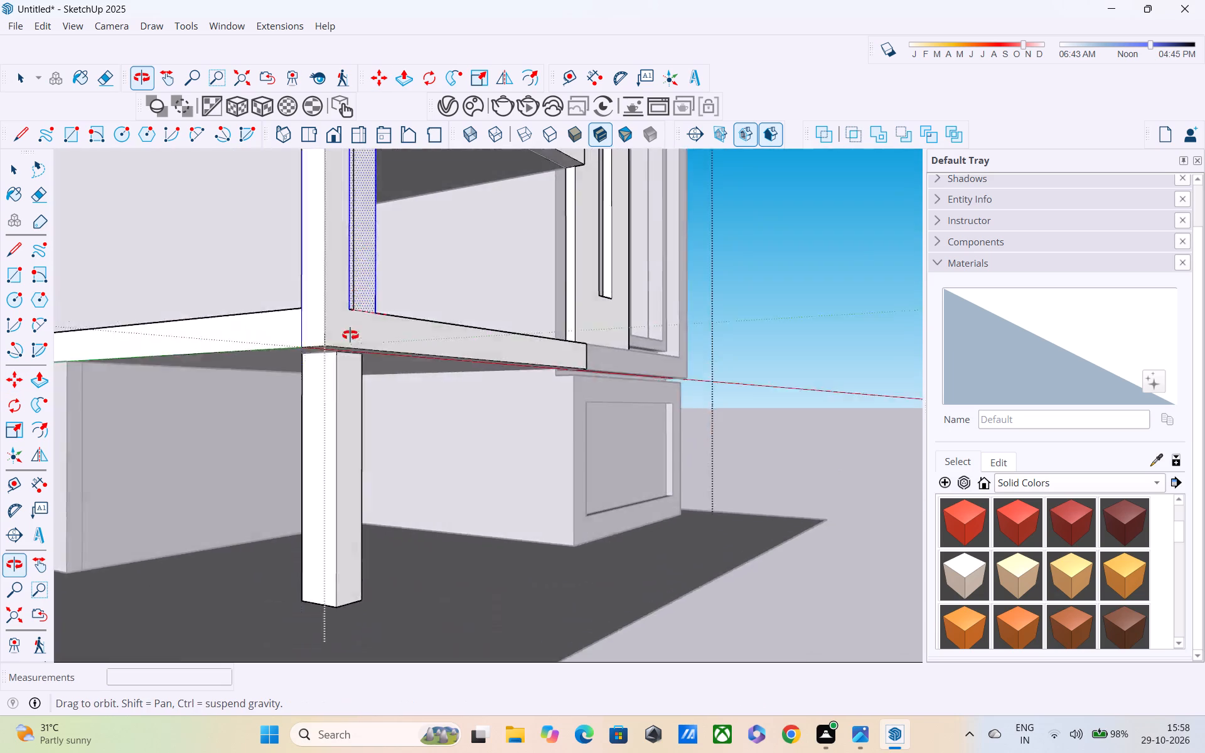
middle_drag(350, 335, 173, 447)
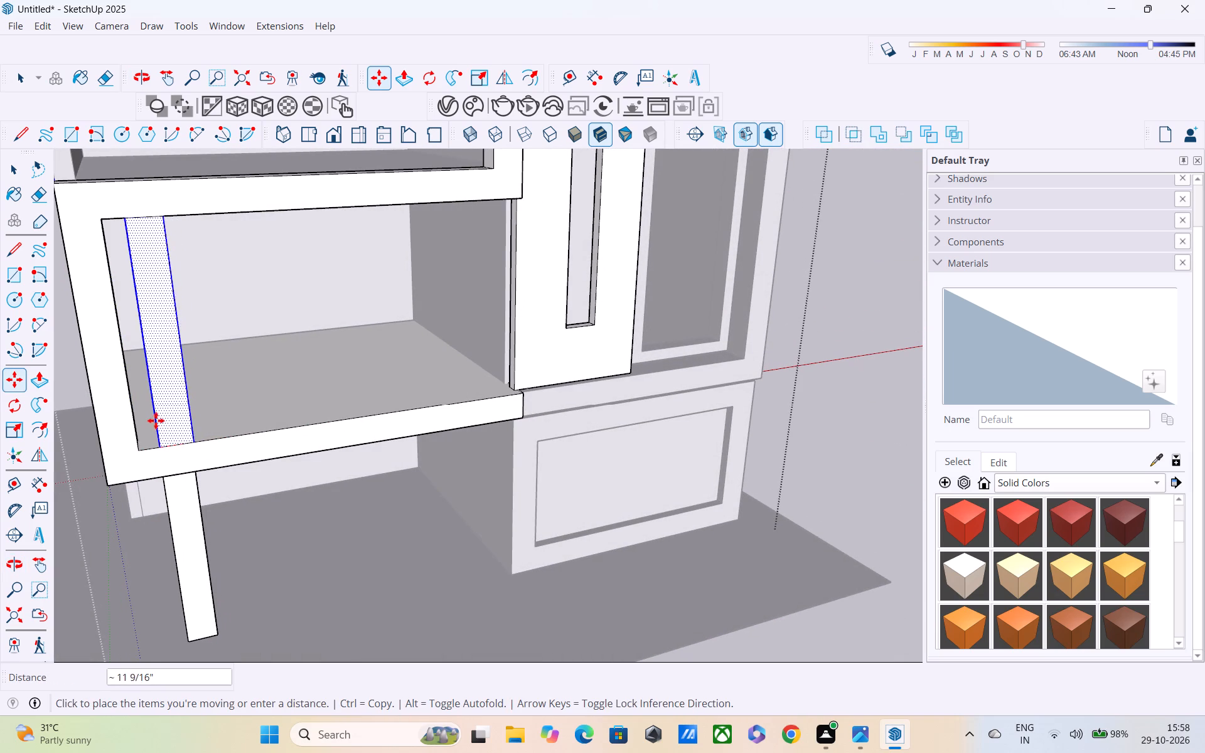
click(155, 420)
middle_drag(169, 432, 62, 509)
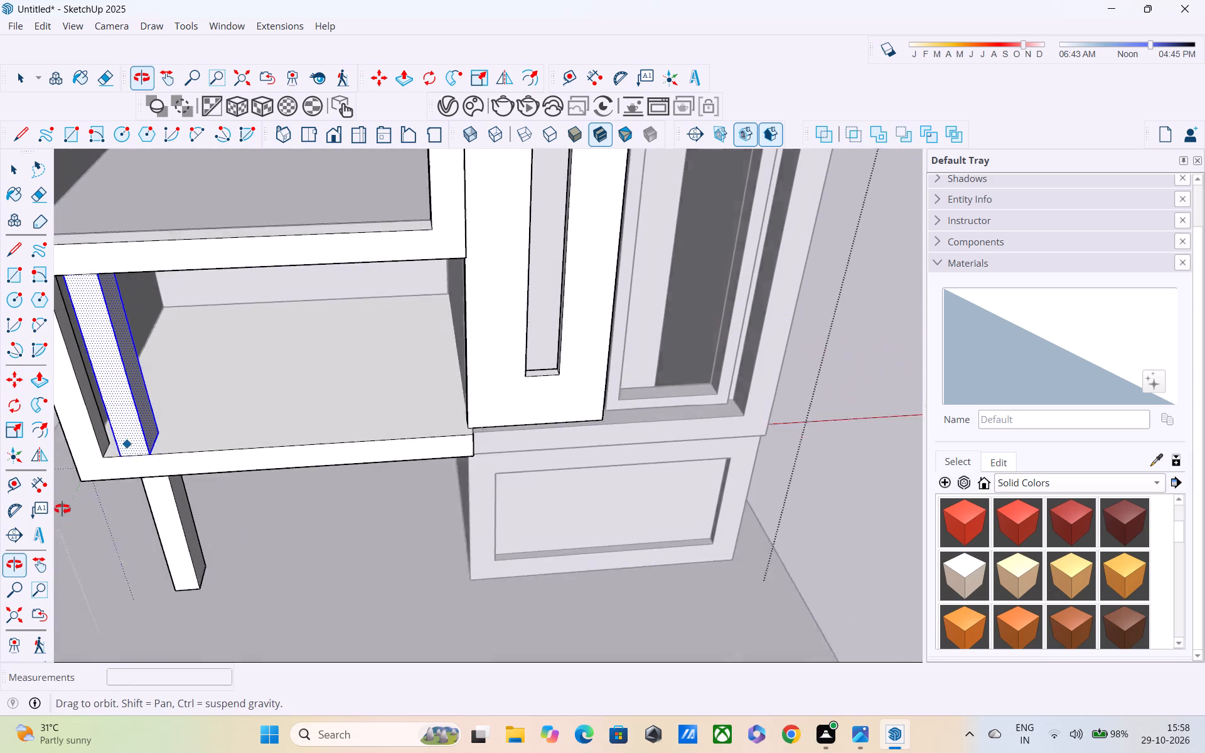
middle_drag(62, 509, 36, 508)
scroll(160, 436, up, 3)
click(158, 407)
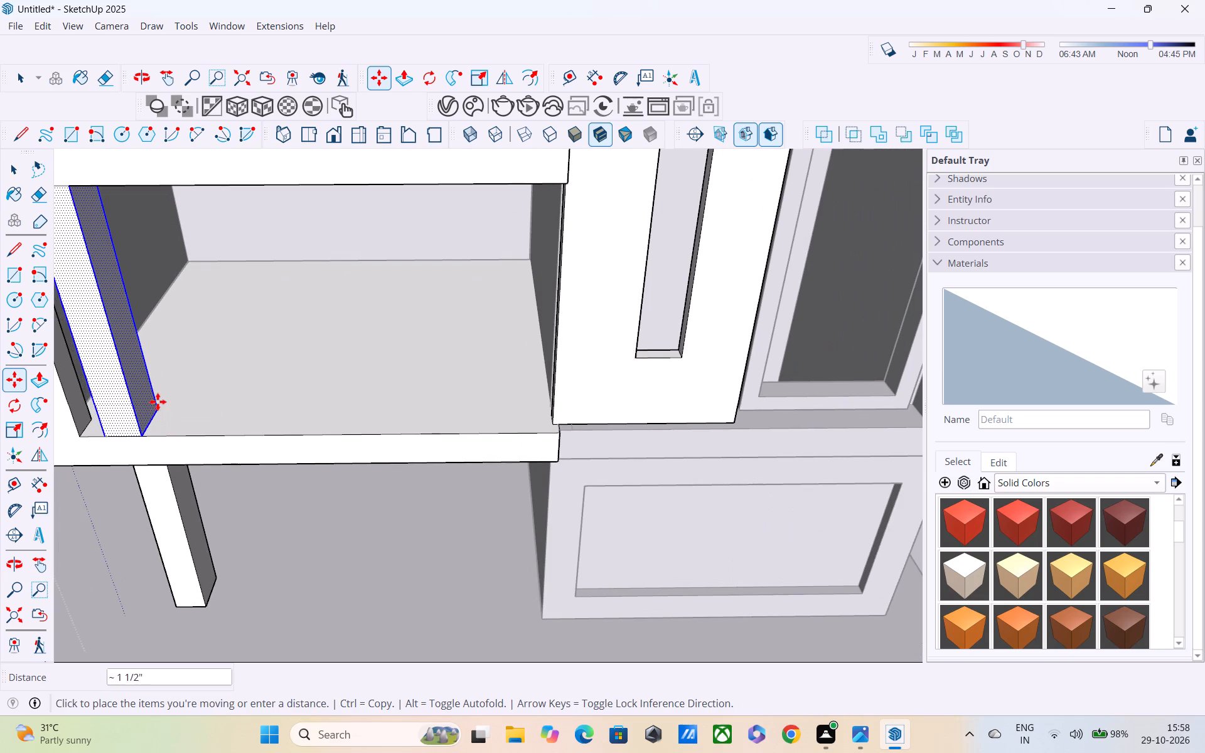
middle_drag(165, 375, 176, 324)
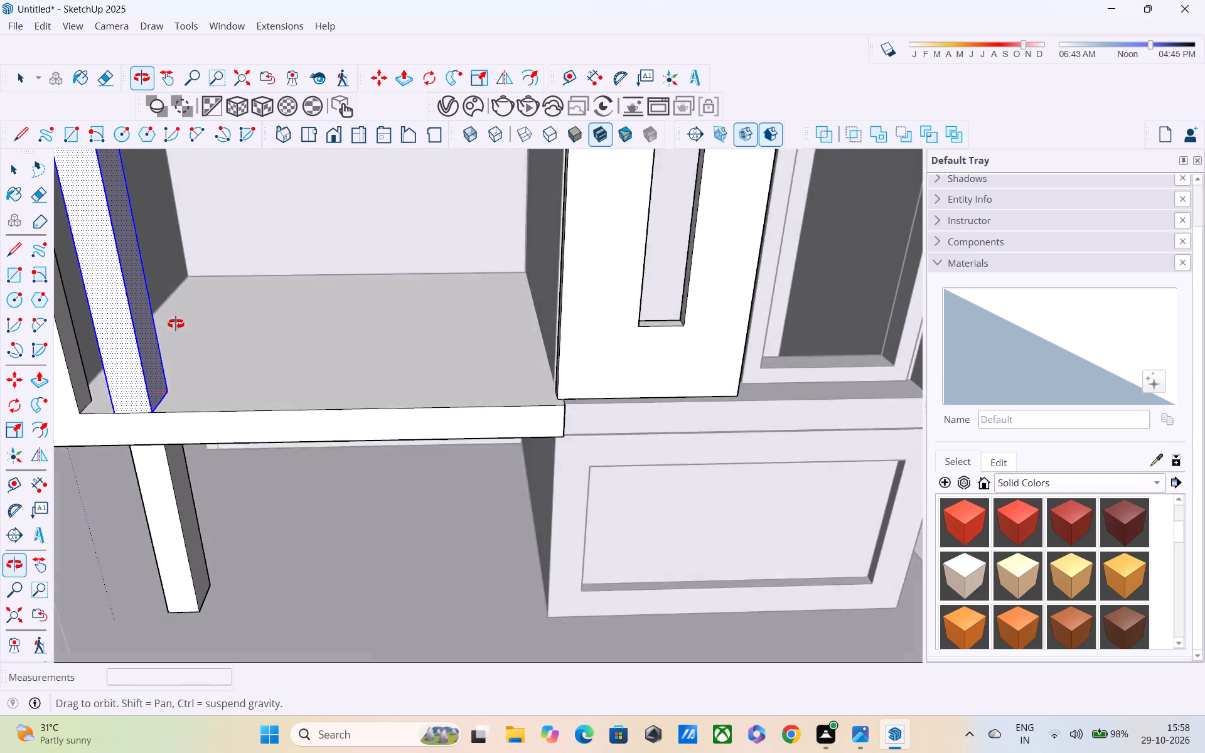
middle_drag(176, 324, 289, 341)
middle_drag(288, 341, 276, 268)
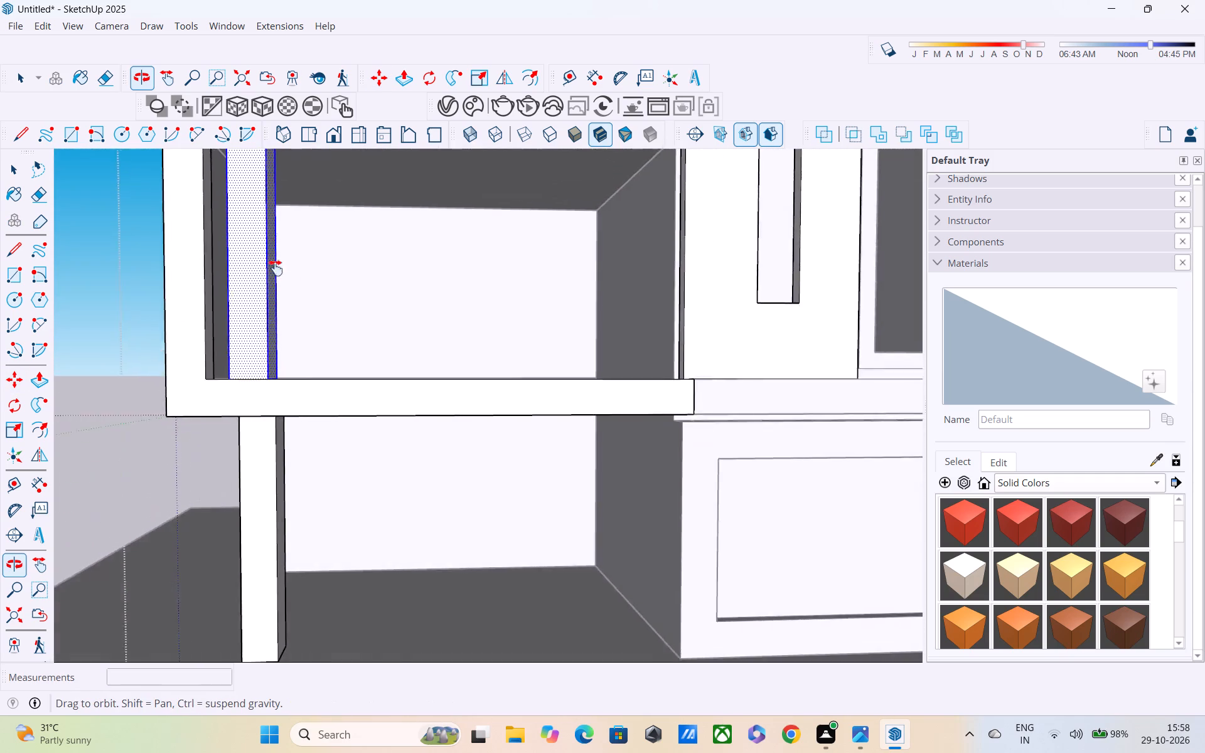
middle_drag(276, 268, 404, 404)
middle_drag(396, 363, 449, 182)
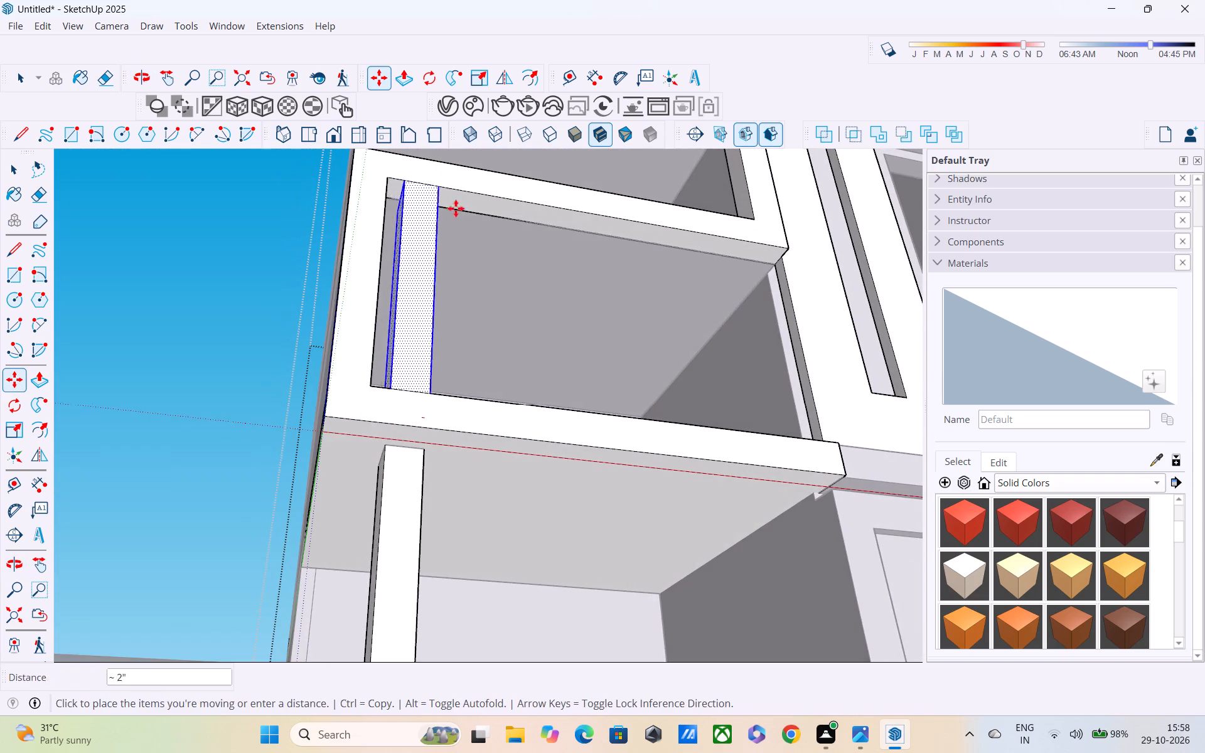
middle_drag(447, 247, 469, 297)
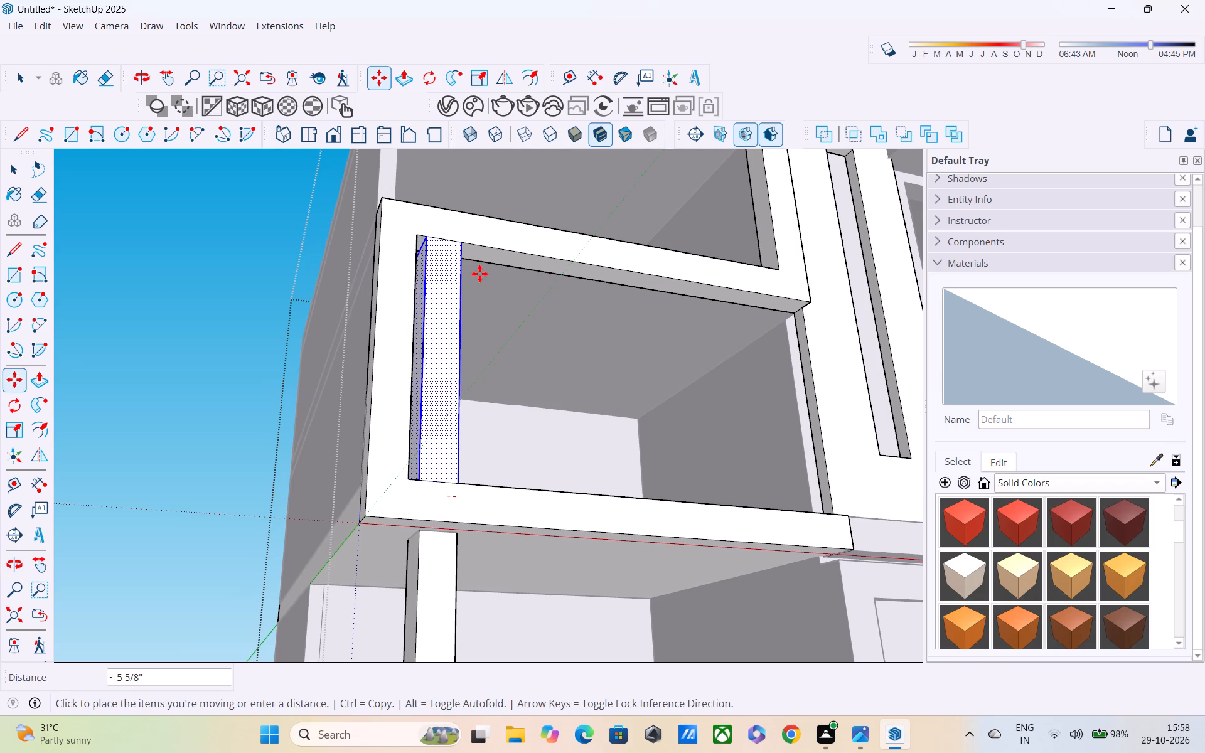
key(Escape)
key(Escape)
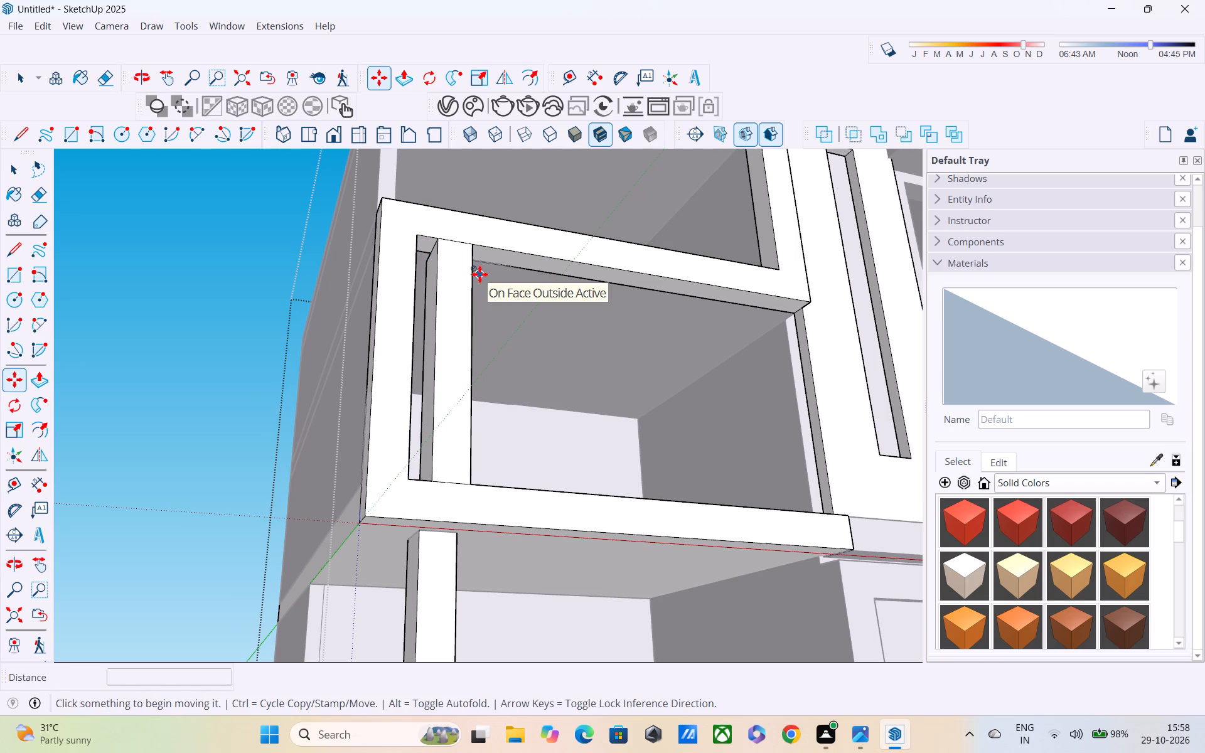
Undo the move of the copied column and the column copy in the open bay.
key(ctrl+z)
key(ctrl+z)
Examine the open bay's corner framing, its ceiling and floor beams, and the support column beneath it from several sides.
middle_drag(482, 315, 473, 309)
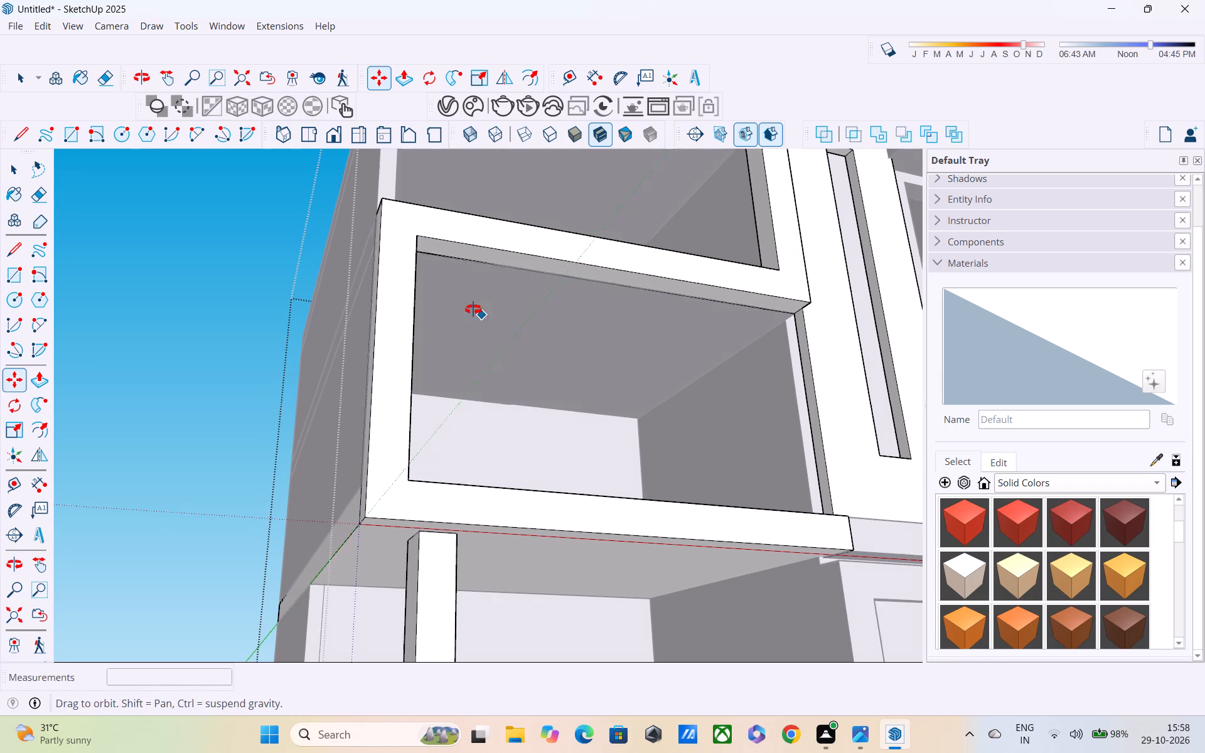
middle_drag(473, 309, 221, 304)
scroll(219, 355, down, 3)
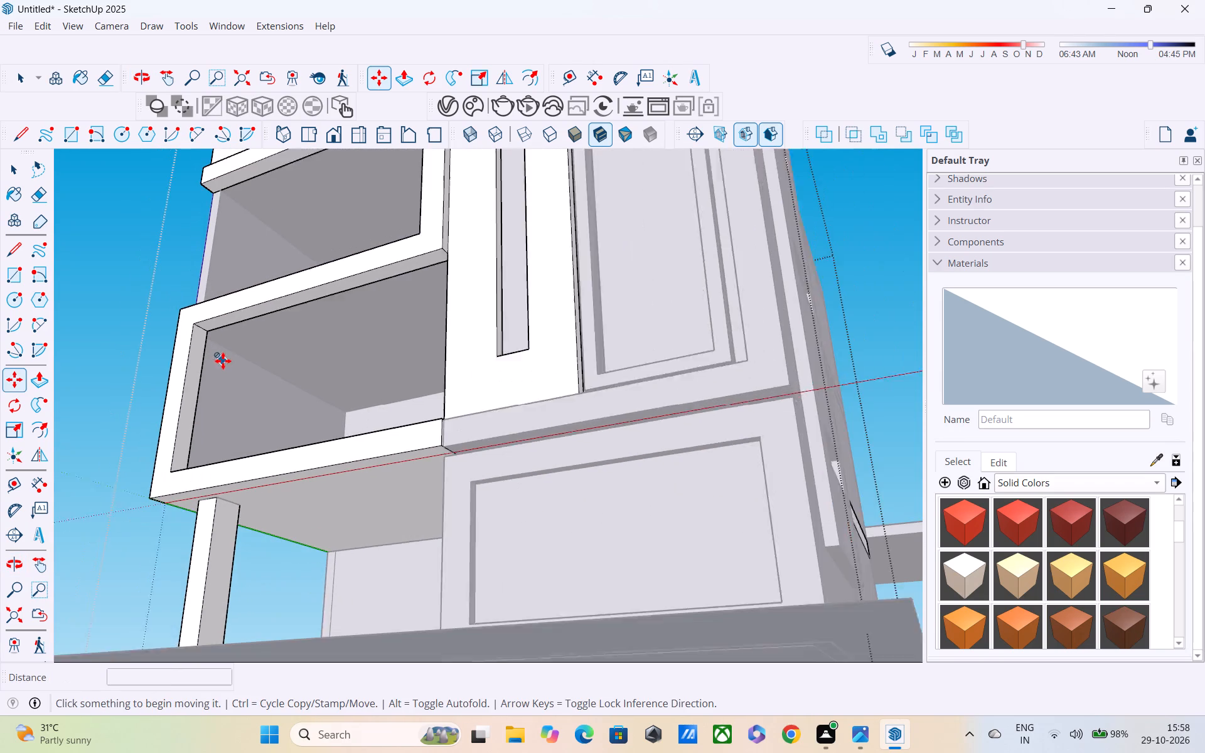
scroll(223, 361, down, 1)
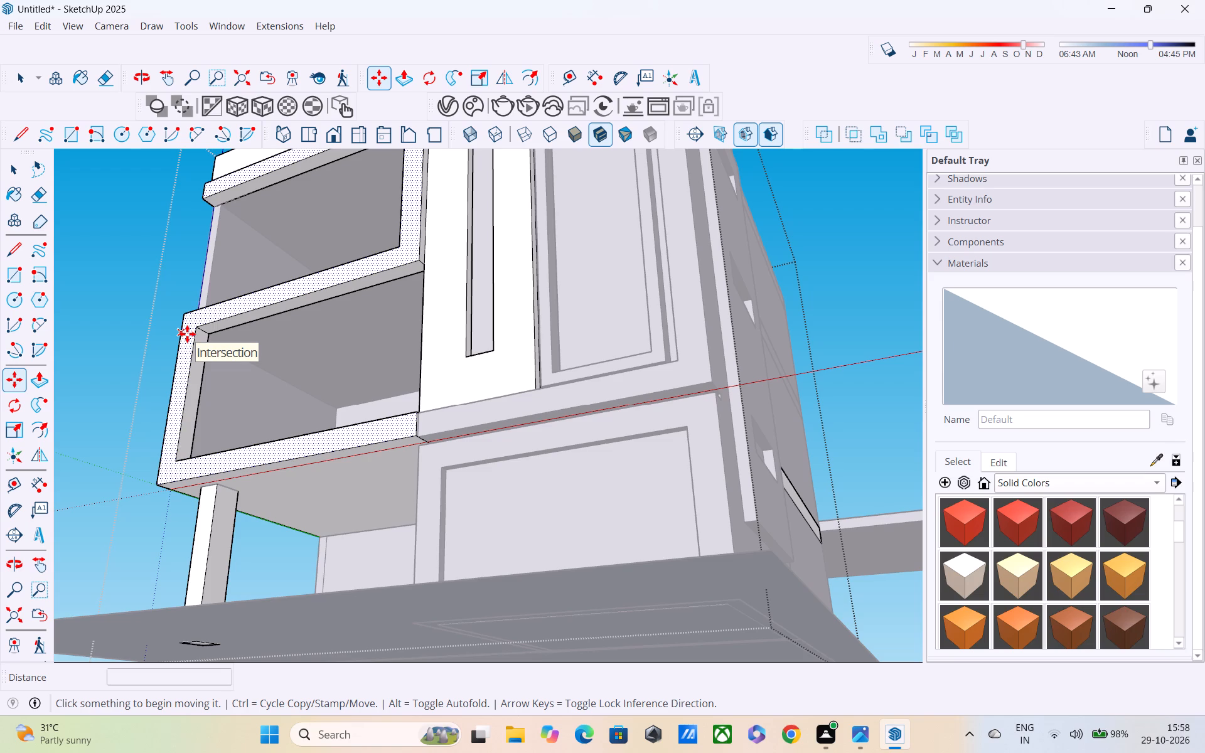
middle_drag(225, 356, 74, 543)
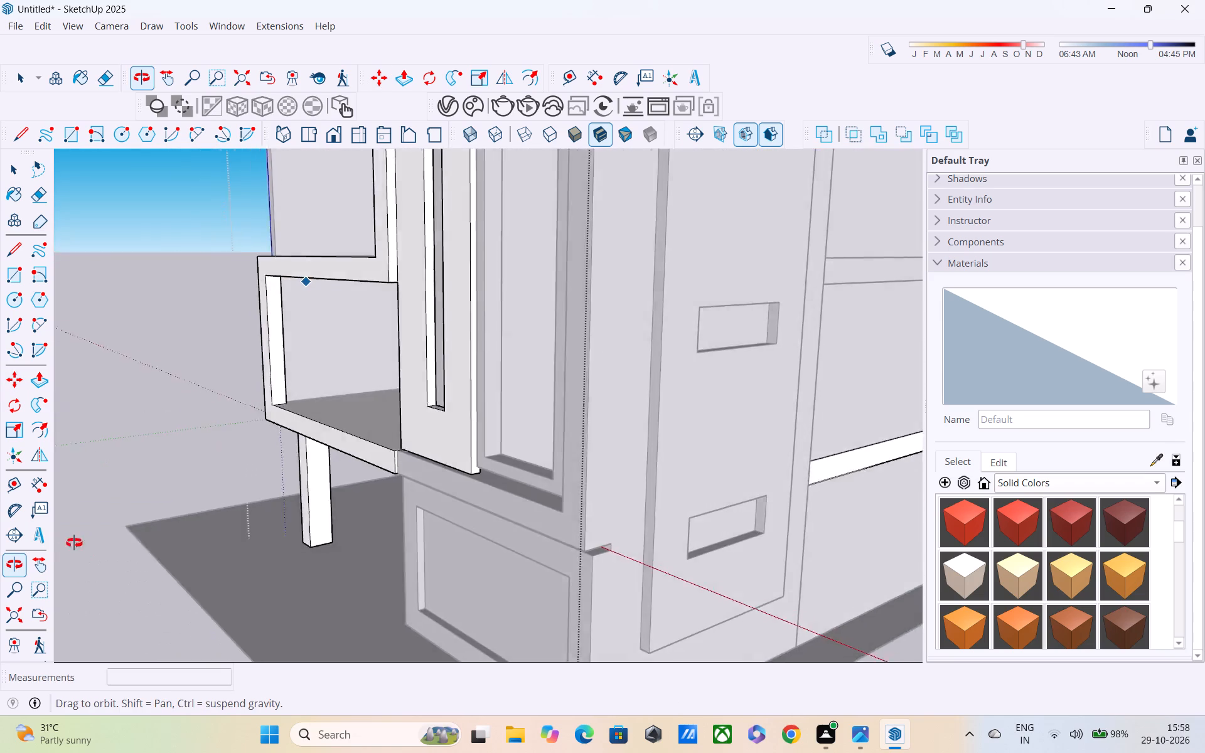
middle_drag(74, 543, 89, 527)
scroll(228, 436, up, 3)
middle_drag(271, 429, 253, 299)
scroll(328, 412, up, 3)
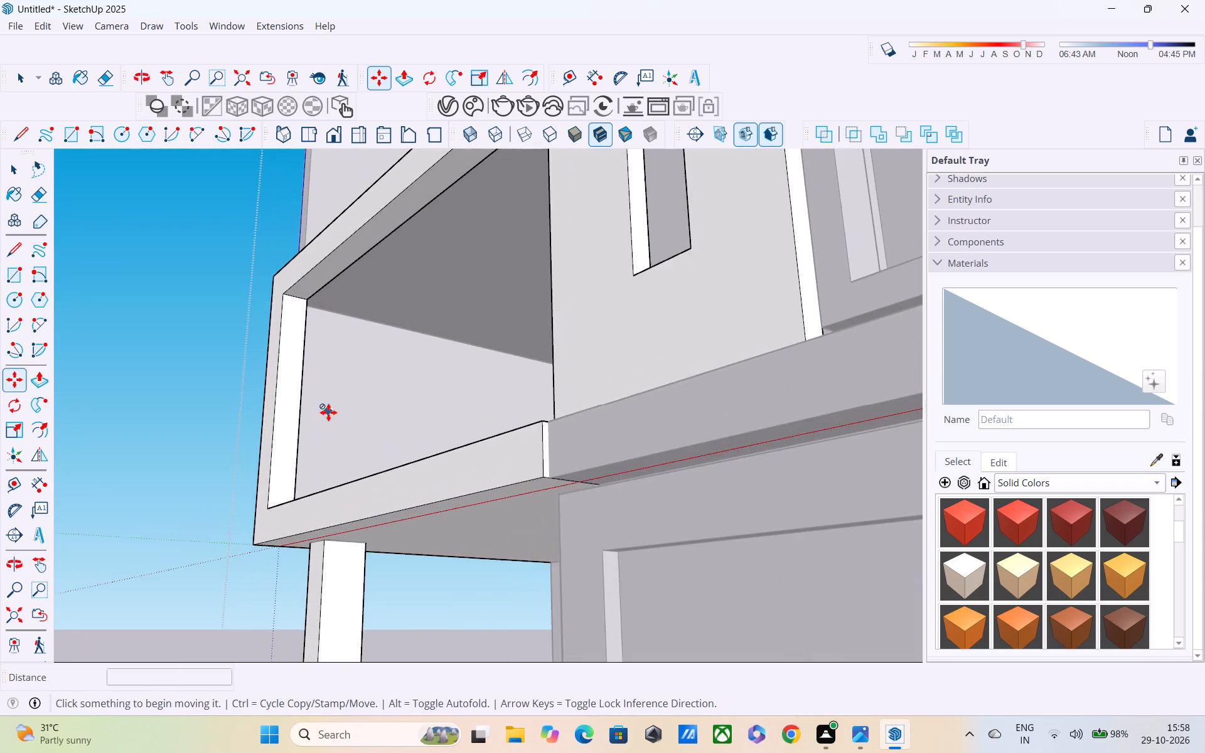
middle_drag(336, 427, 328, 410)
scroll(340, 448, up, 3)
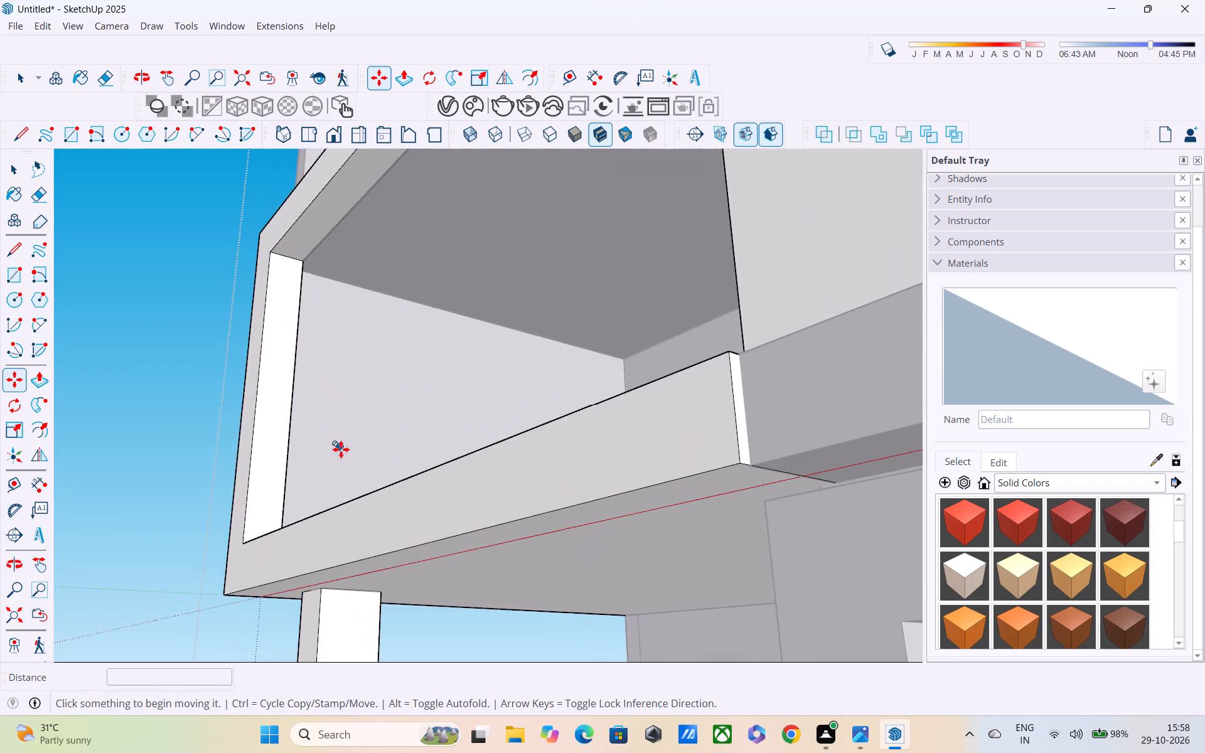
Examine the open bay's interior, its floor beam and the support column beneath the overhanging corner from the front, side and below.
middle_drag(346, 462, 409, 561)
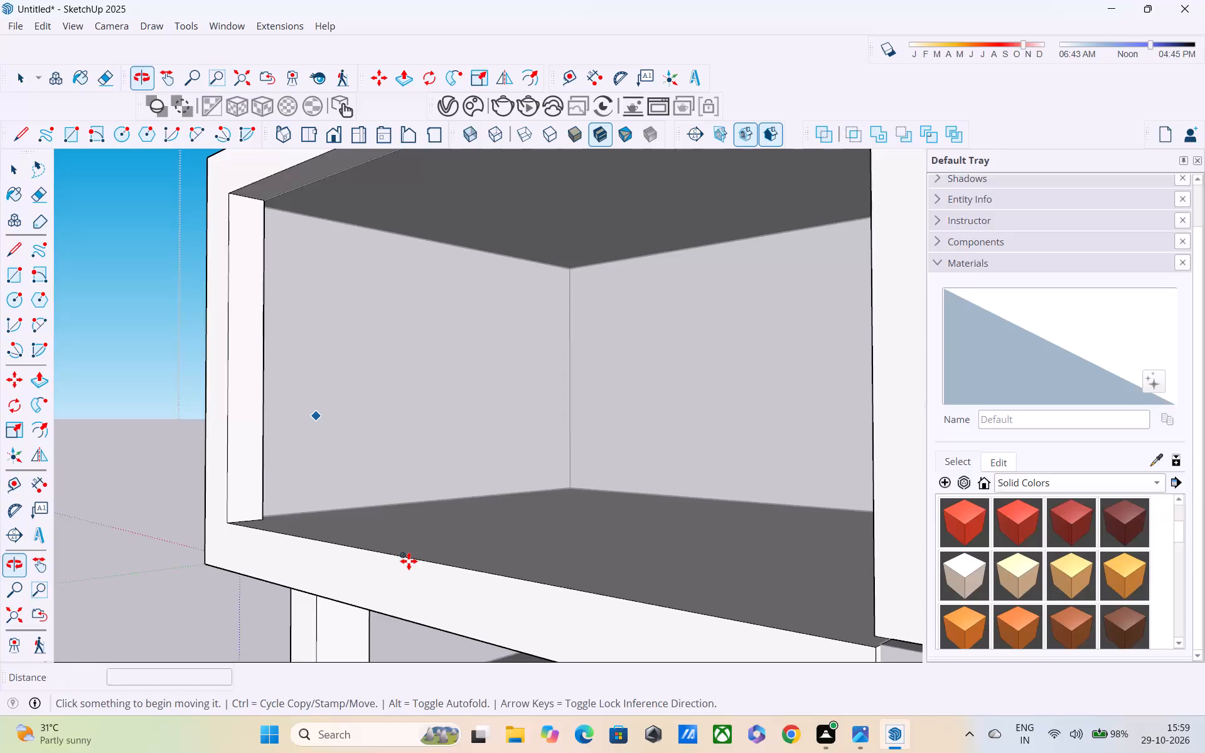
scroll(407, 560, down, 5)
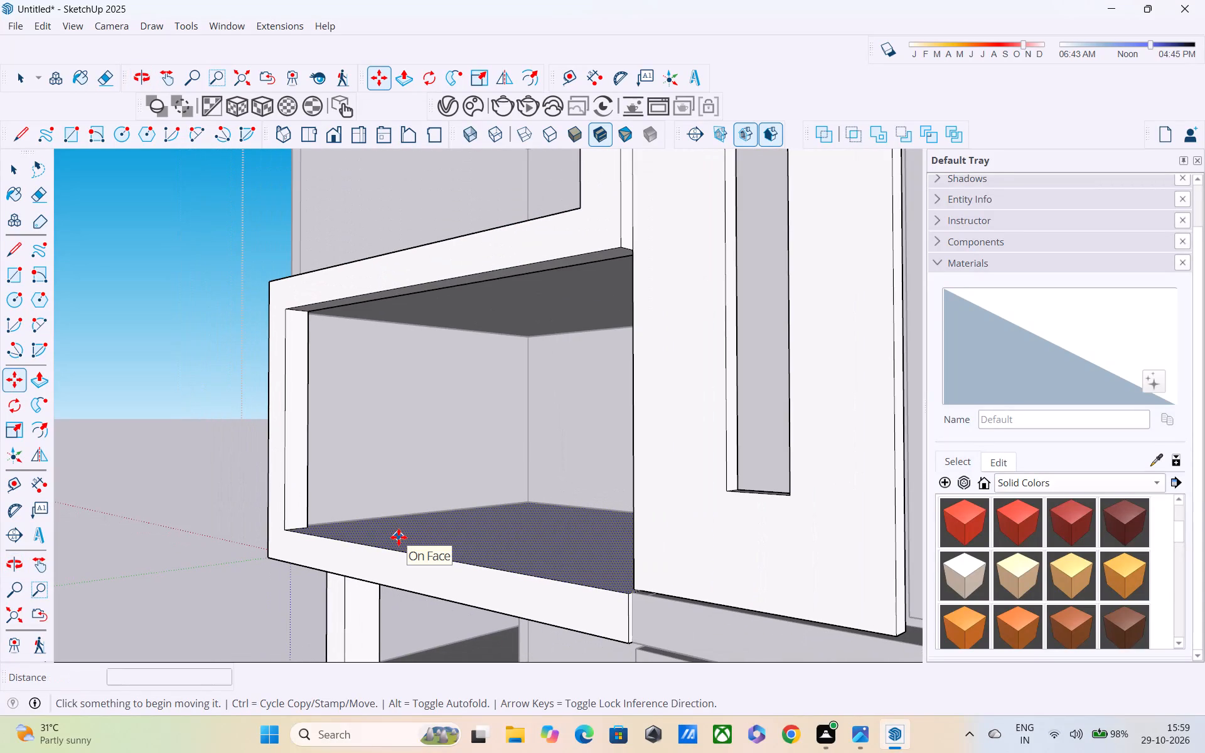
shift+middle_drag(400, 540, 417, 576)
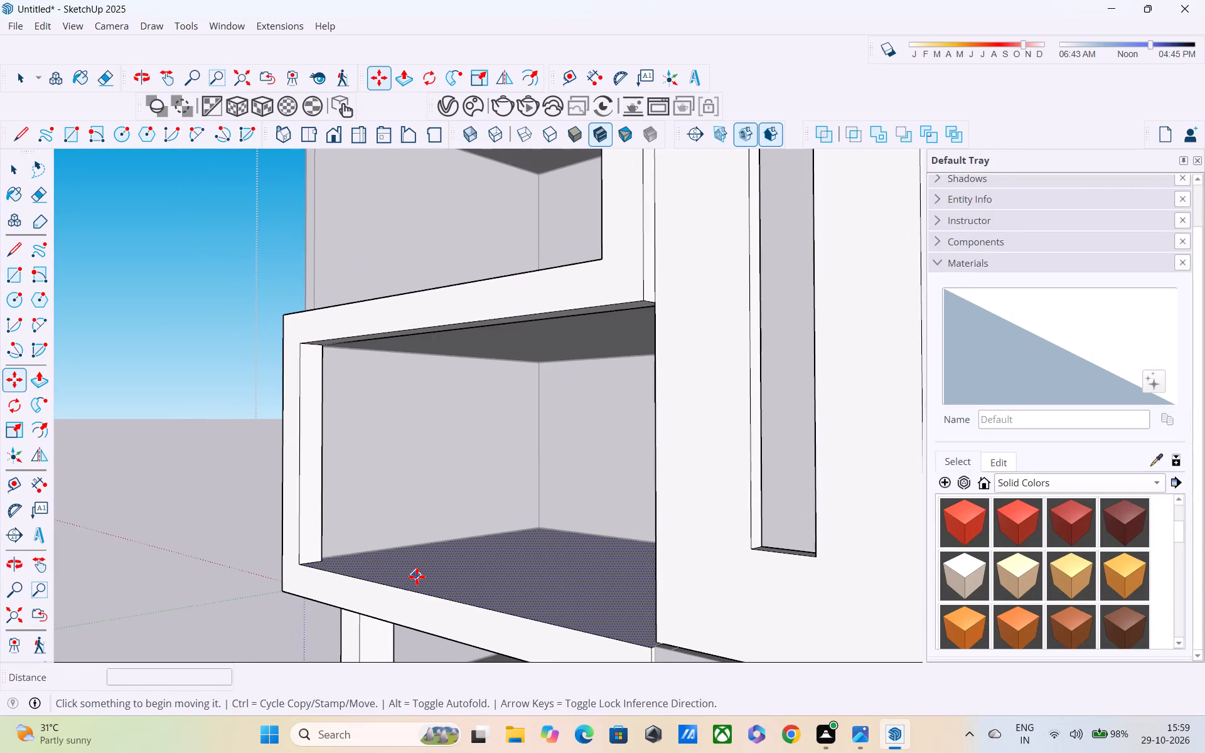
middle_drag(417, 577, 329, 424)
middle_drag(311, 542, 366, 572)
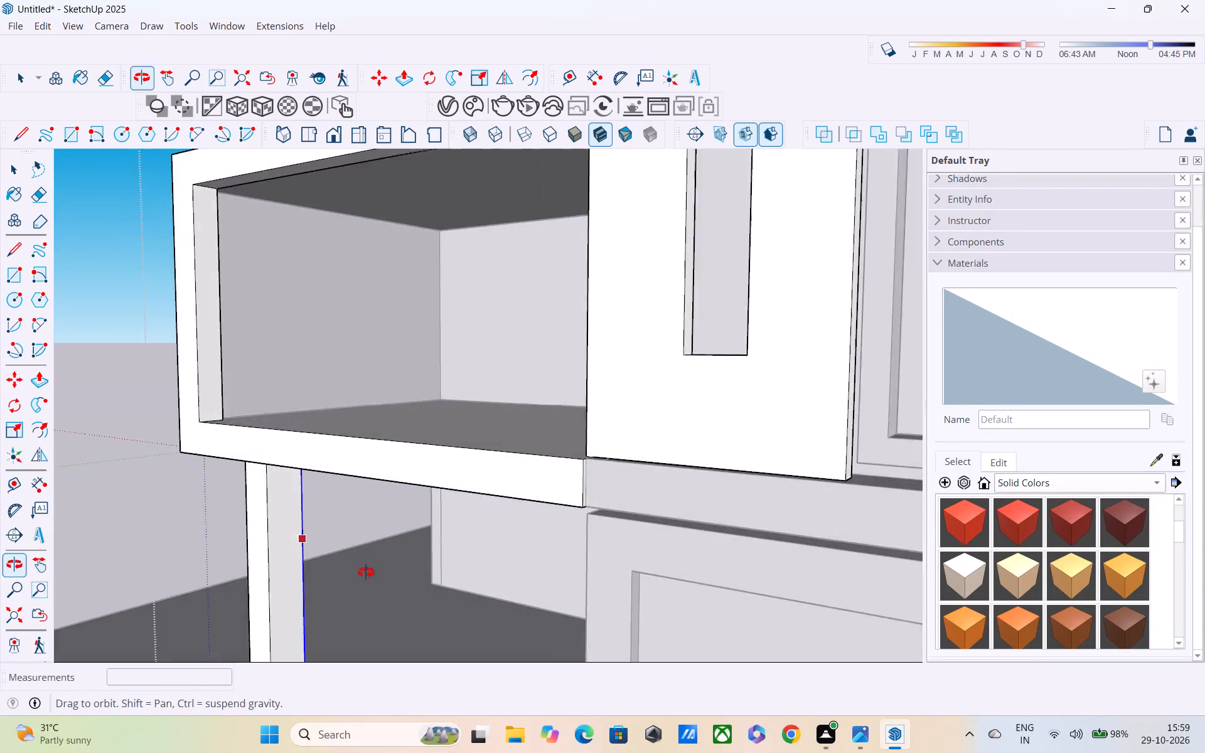
middle_drag(366, 572, 437, 538)
middle_drag(381, 540, 871, 464)
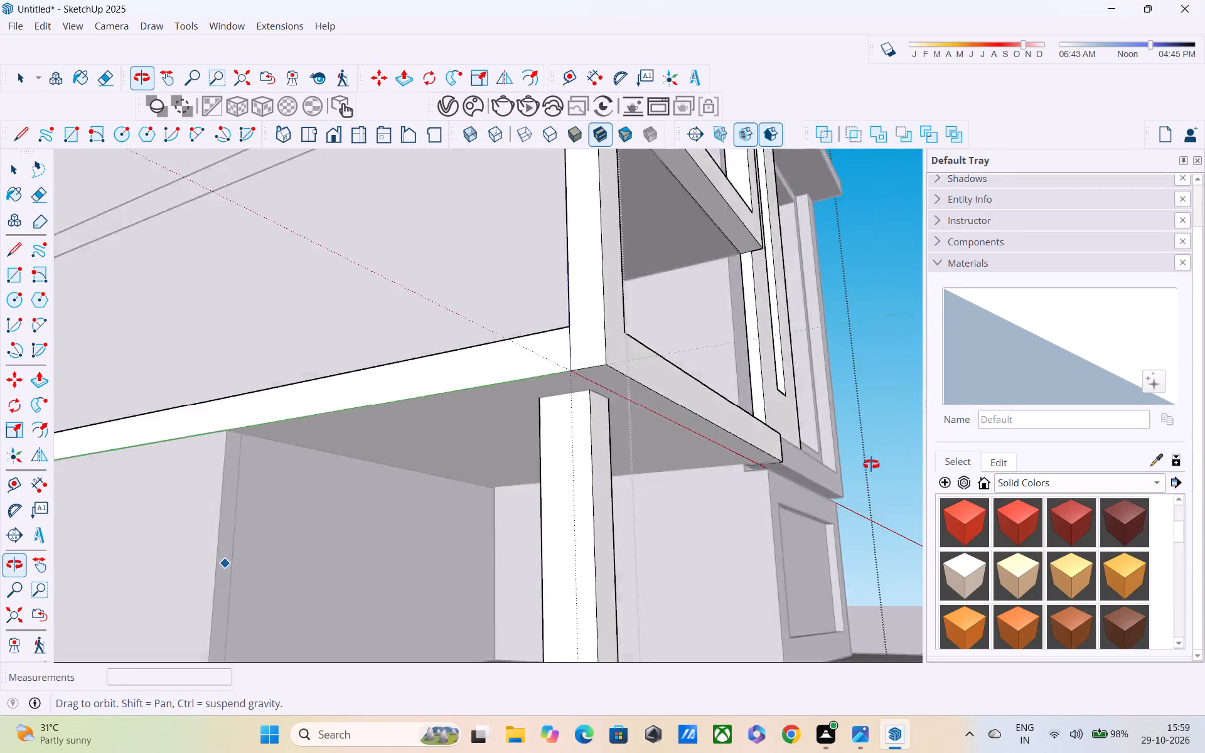
middle_drag(871, 464, 902, 462)
middle_drag(902, 461, 857, 443)
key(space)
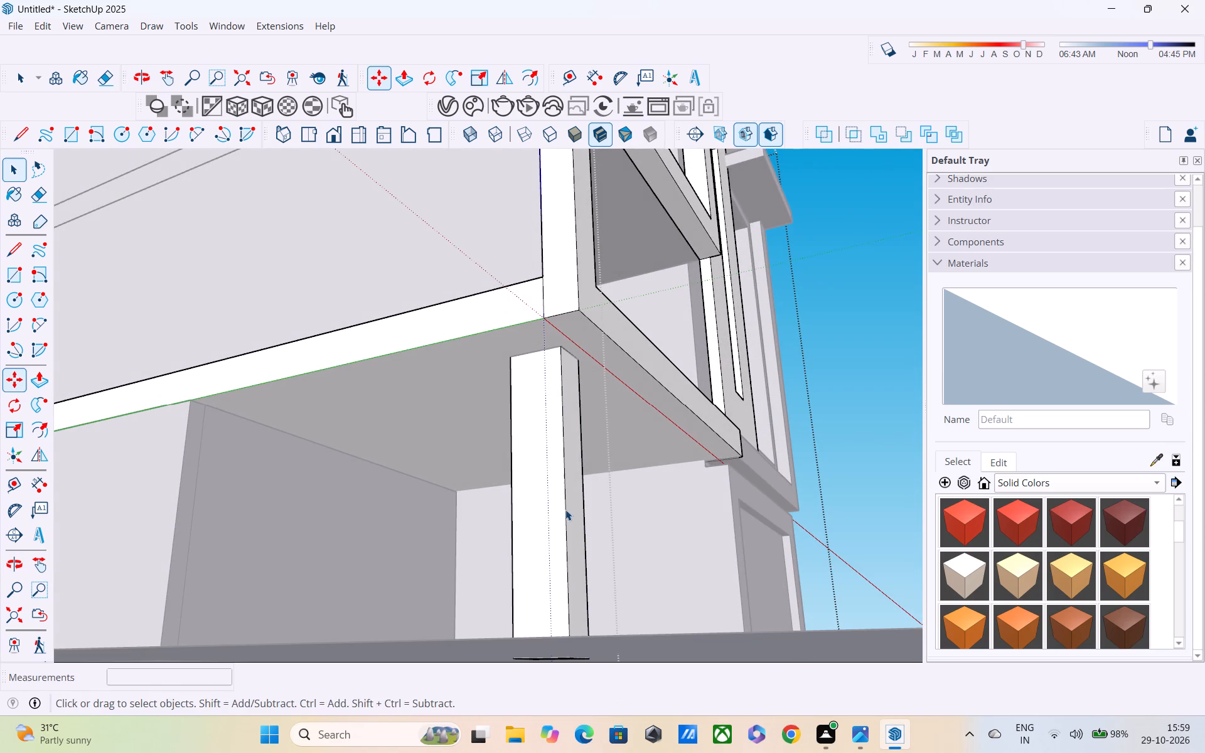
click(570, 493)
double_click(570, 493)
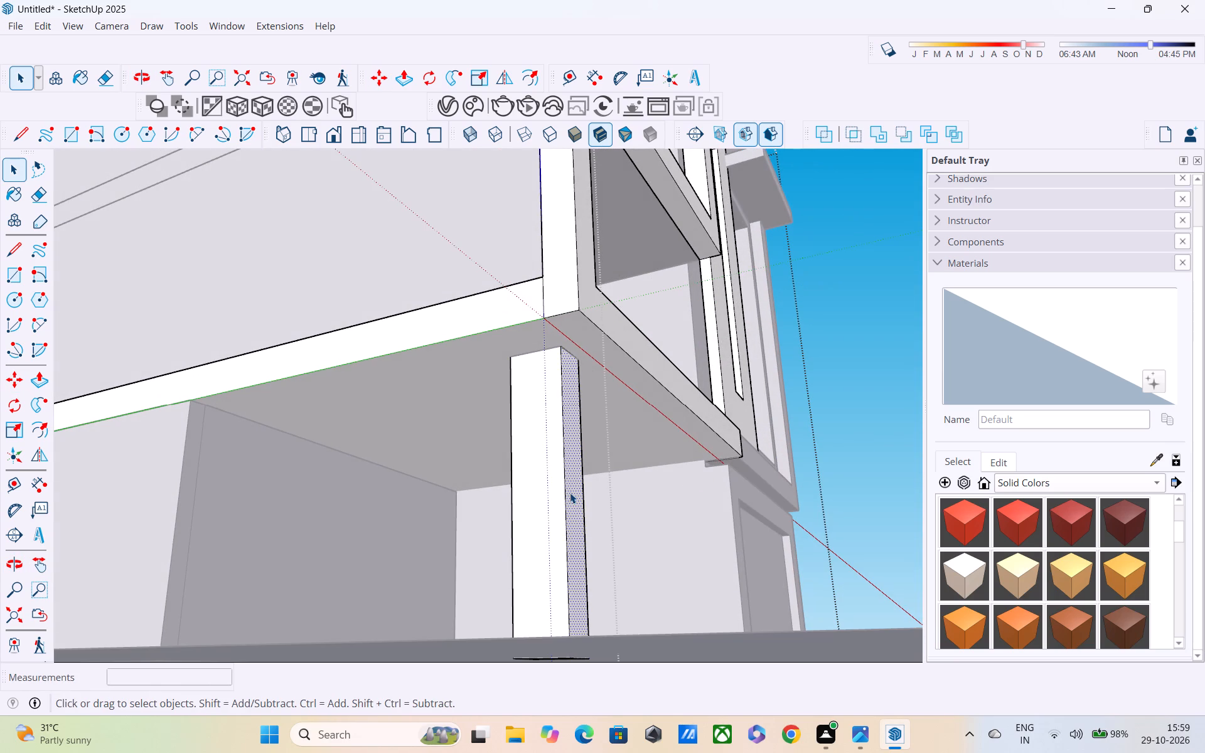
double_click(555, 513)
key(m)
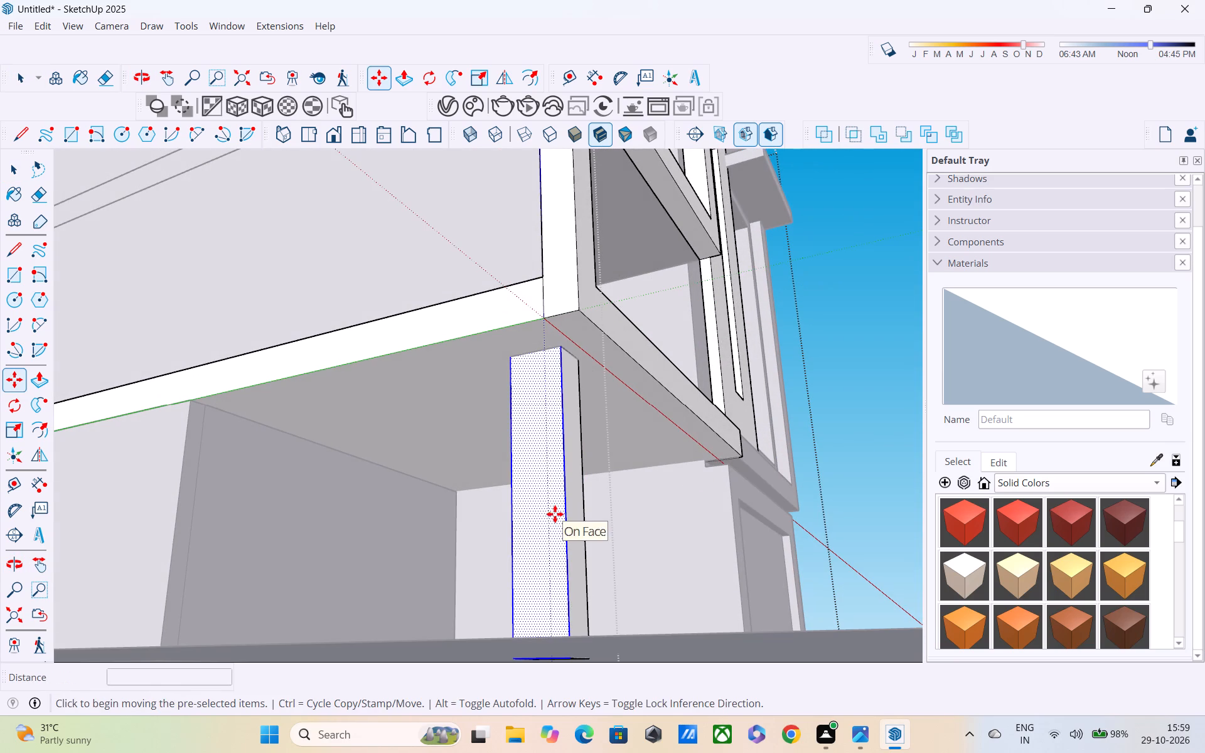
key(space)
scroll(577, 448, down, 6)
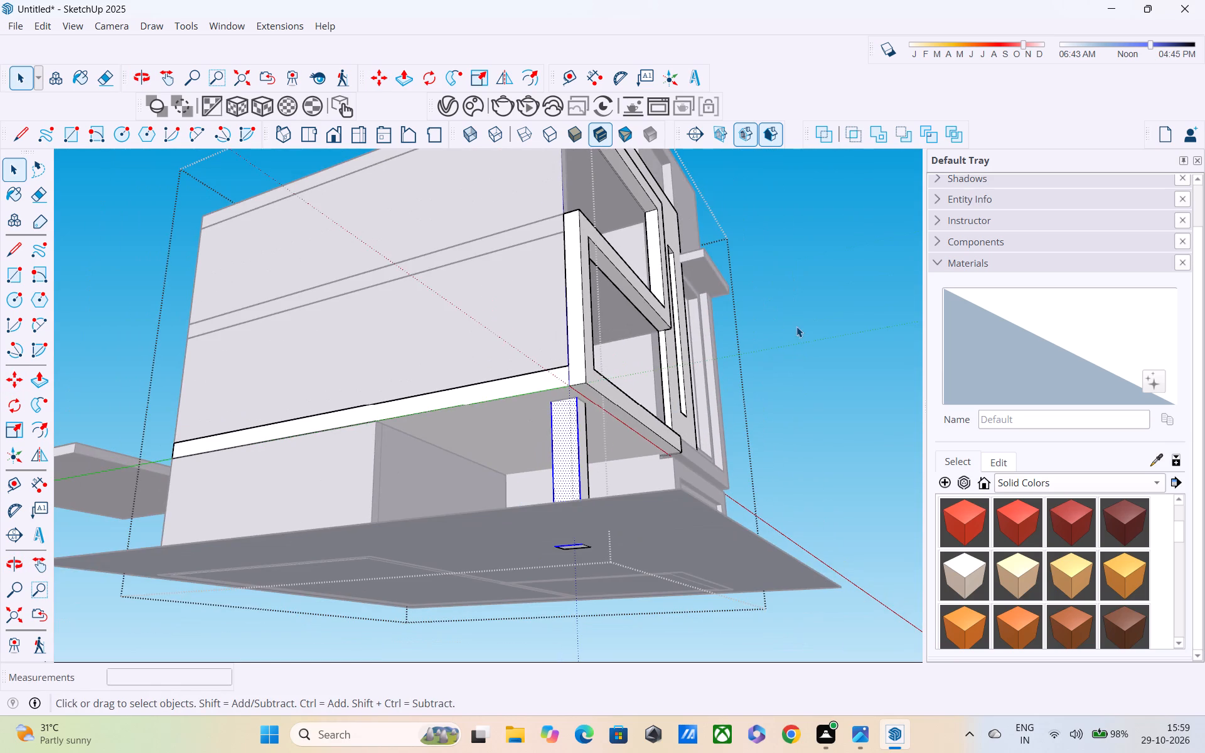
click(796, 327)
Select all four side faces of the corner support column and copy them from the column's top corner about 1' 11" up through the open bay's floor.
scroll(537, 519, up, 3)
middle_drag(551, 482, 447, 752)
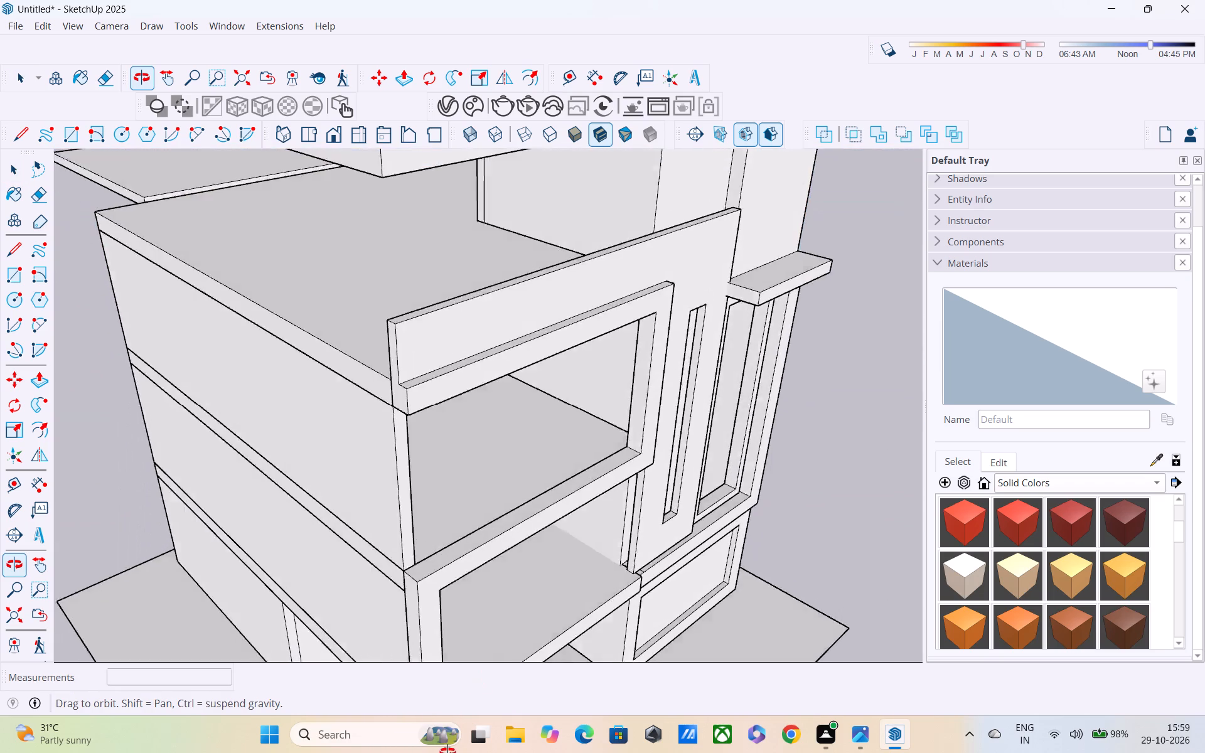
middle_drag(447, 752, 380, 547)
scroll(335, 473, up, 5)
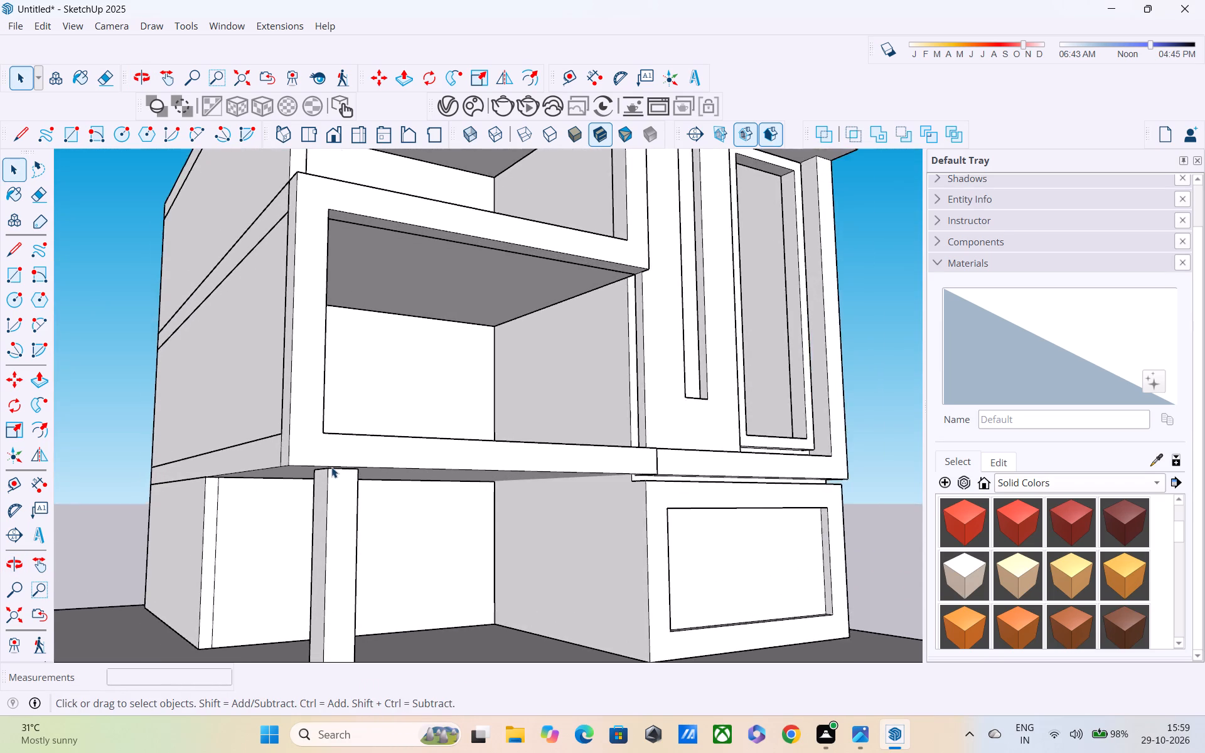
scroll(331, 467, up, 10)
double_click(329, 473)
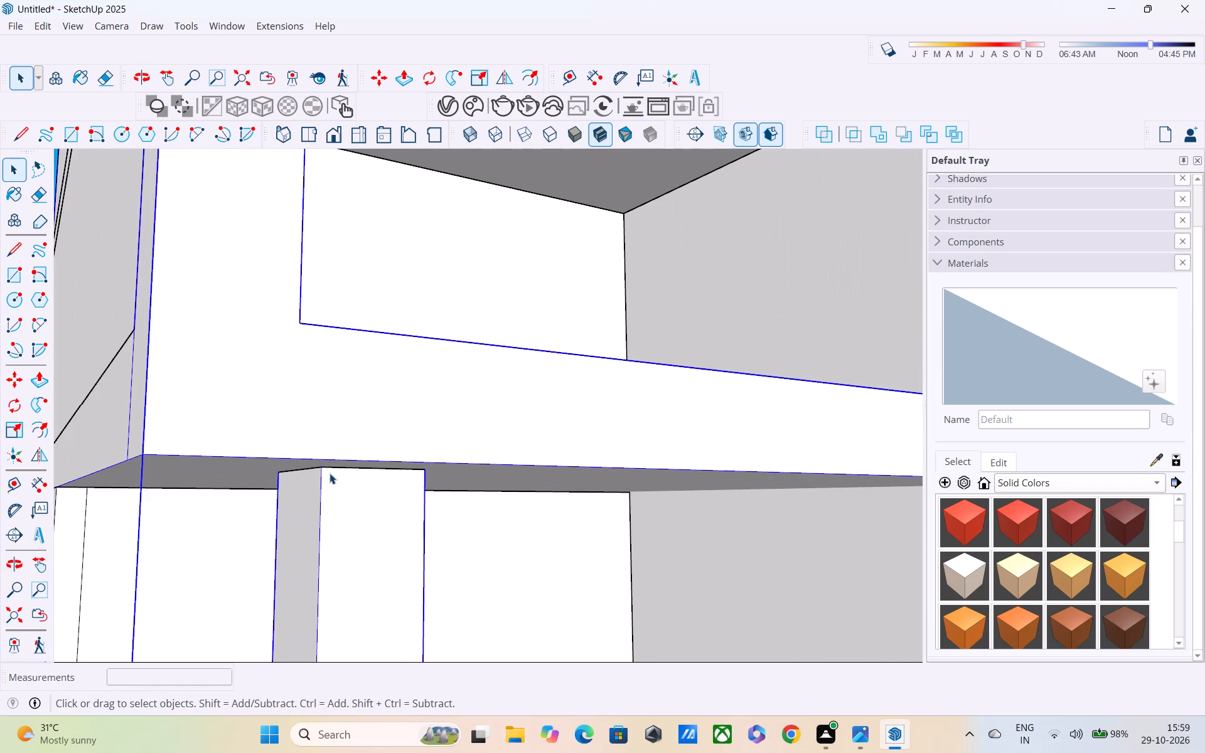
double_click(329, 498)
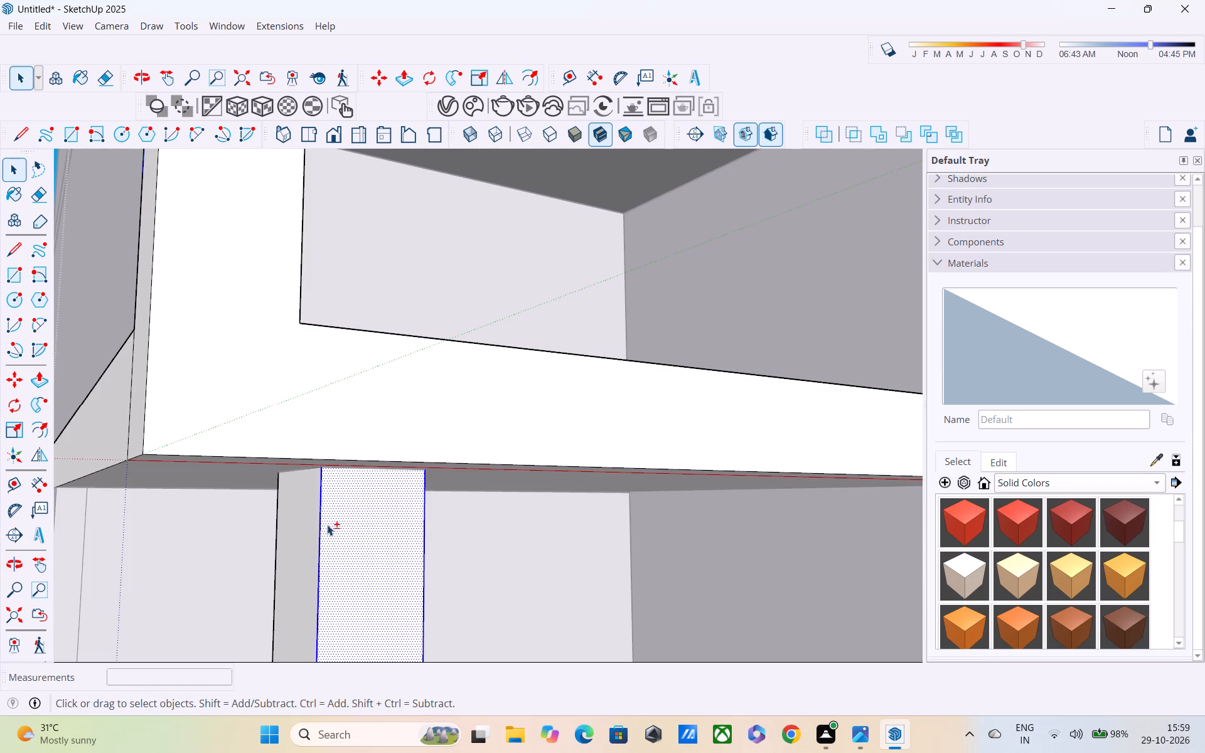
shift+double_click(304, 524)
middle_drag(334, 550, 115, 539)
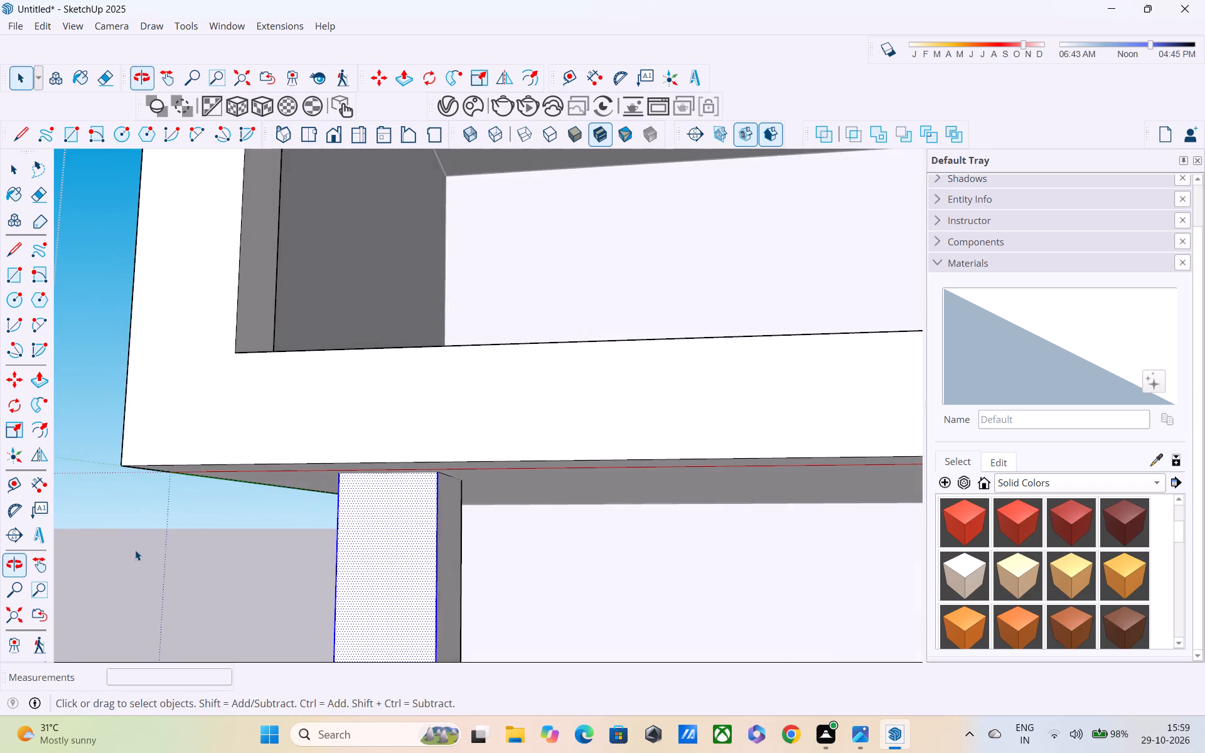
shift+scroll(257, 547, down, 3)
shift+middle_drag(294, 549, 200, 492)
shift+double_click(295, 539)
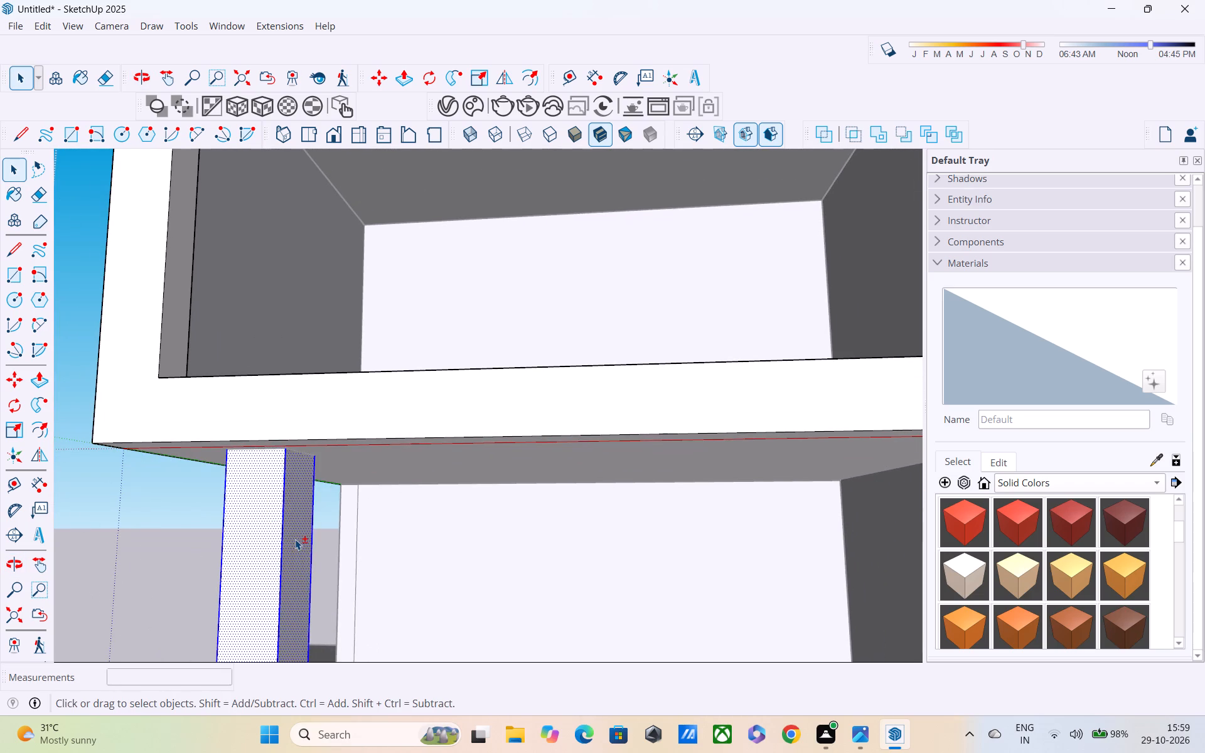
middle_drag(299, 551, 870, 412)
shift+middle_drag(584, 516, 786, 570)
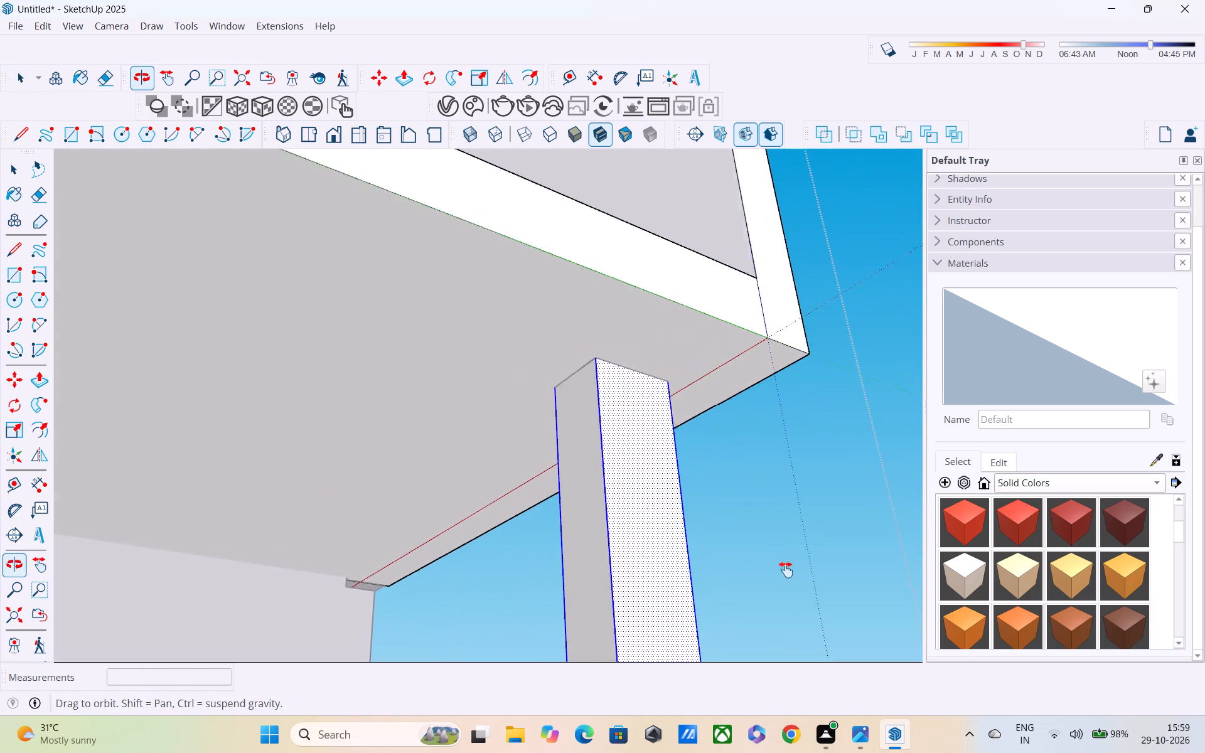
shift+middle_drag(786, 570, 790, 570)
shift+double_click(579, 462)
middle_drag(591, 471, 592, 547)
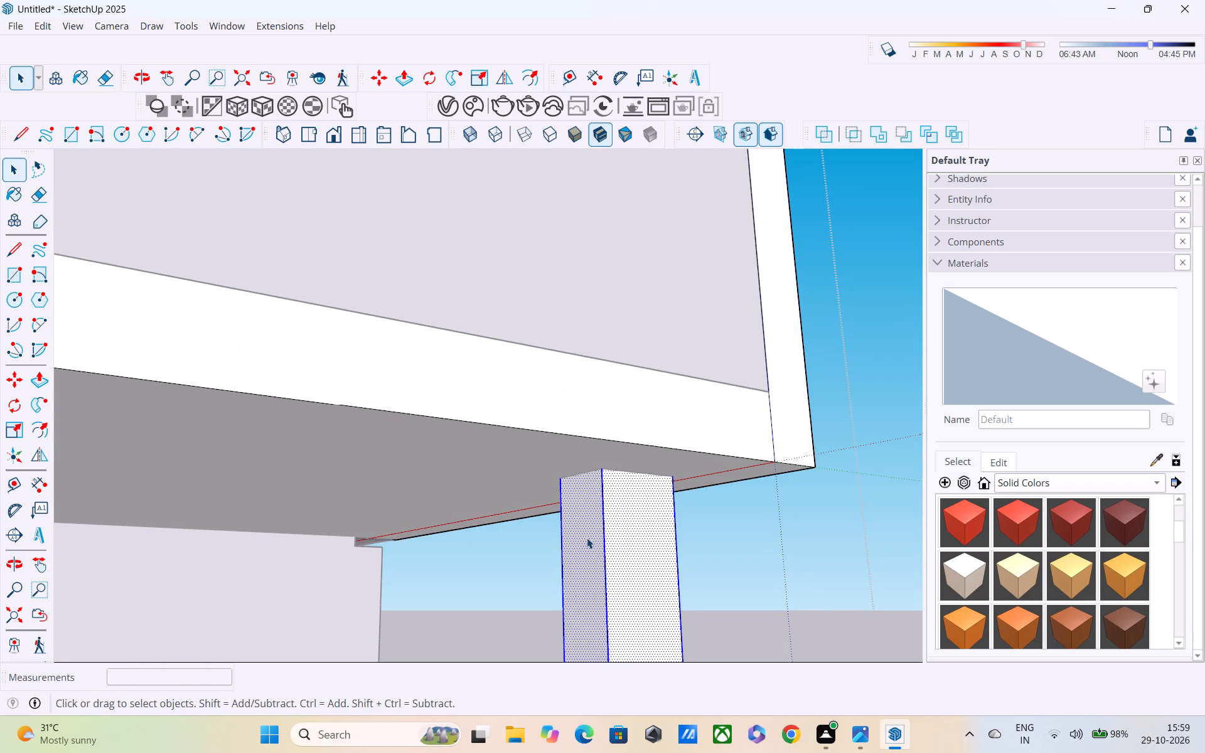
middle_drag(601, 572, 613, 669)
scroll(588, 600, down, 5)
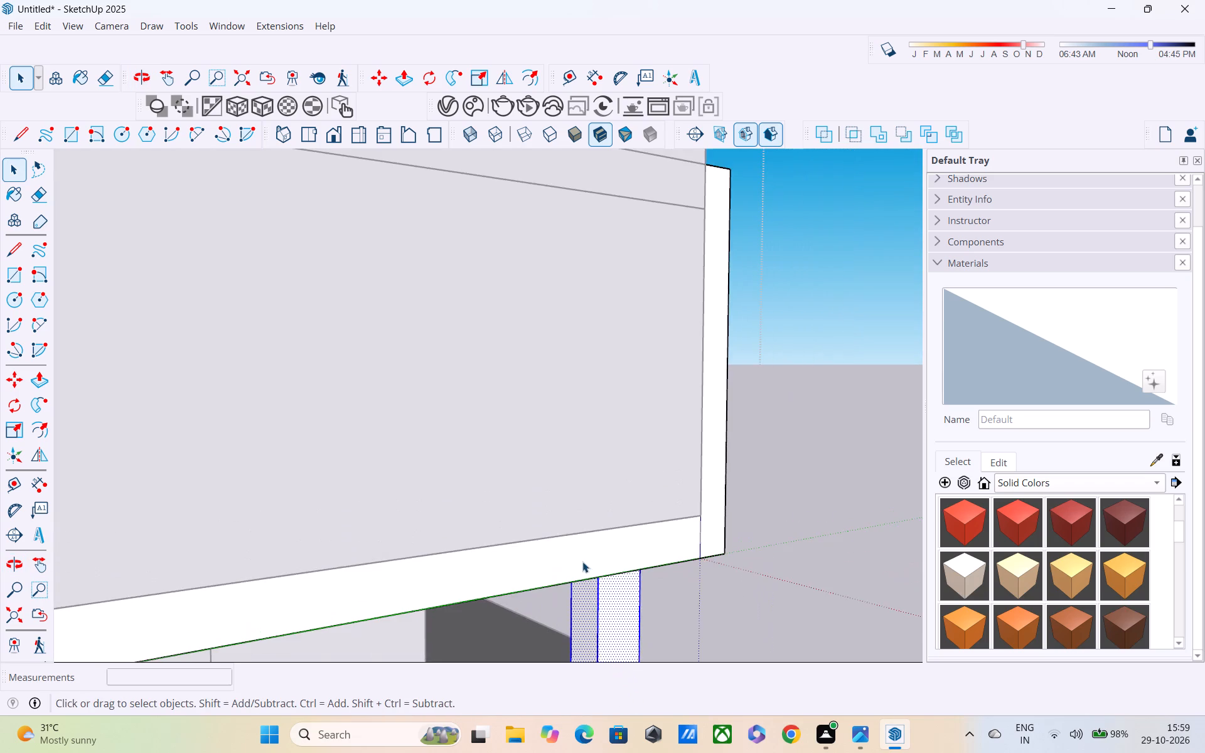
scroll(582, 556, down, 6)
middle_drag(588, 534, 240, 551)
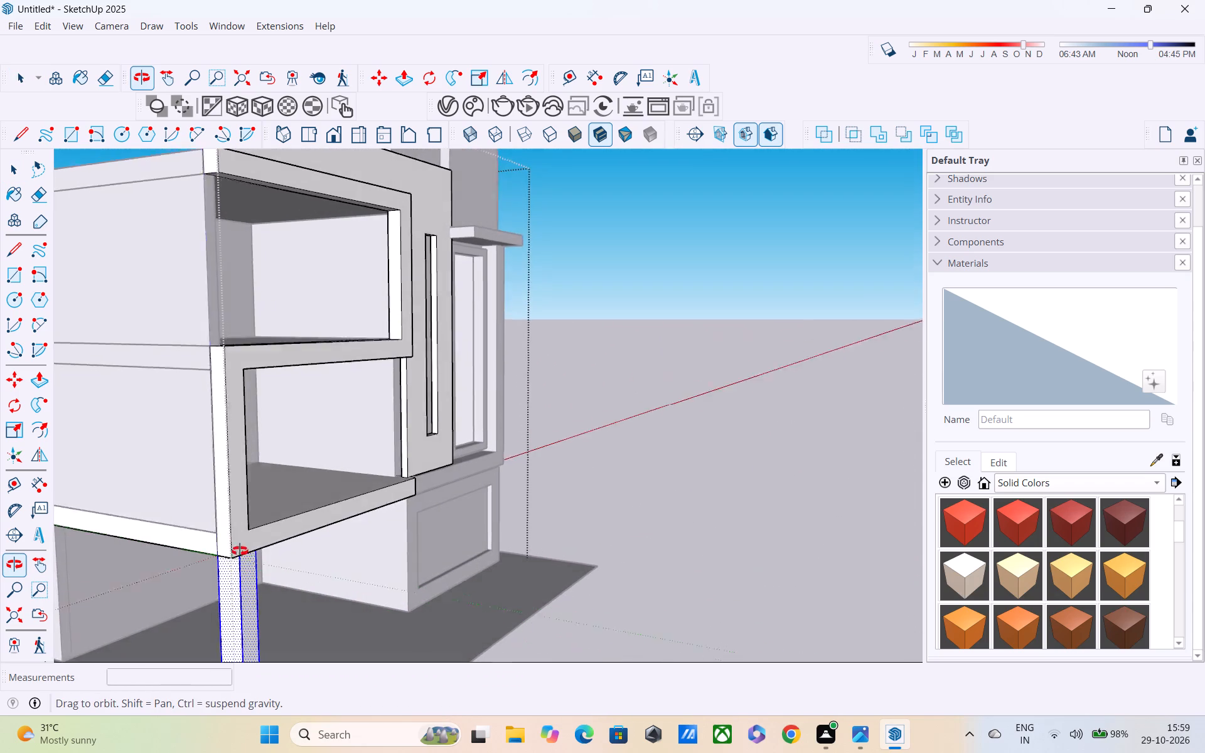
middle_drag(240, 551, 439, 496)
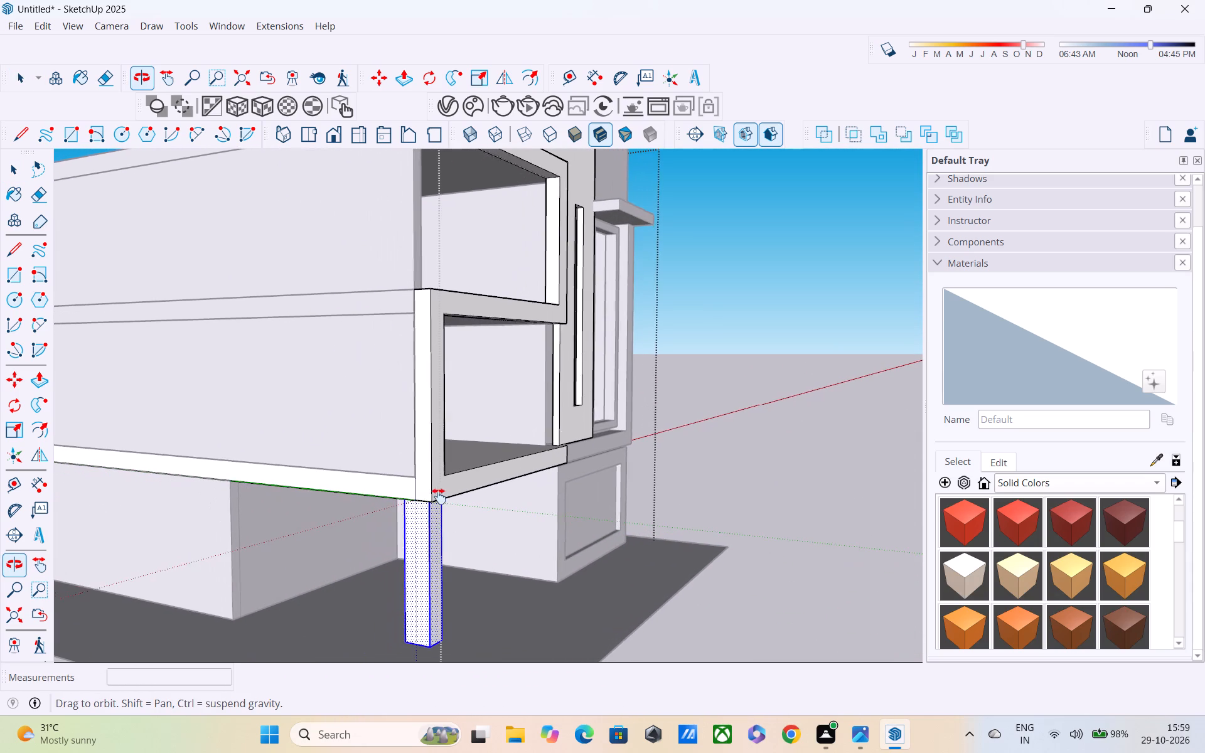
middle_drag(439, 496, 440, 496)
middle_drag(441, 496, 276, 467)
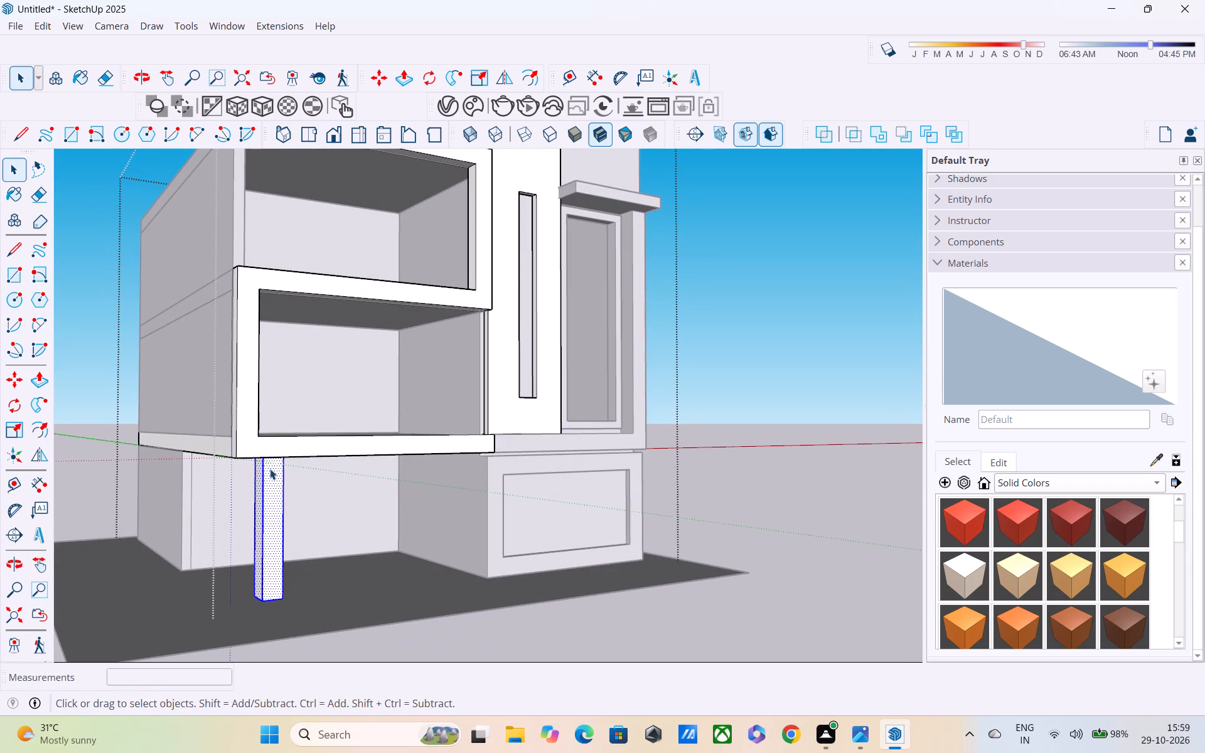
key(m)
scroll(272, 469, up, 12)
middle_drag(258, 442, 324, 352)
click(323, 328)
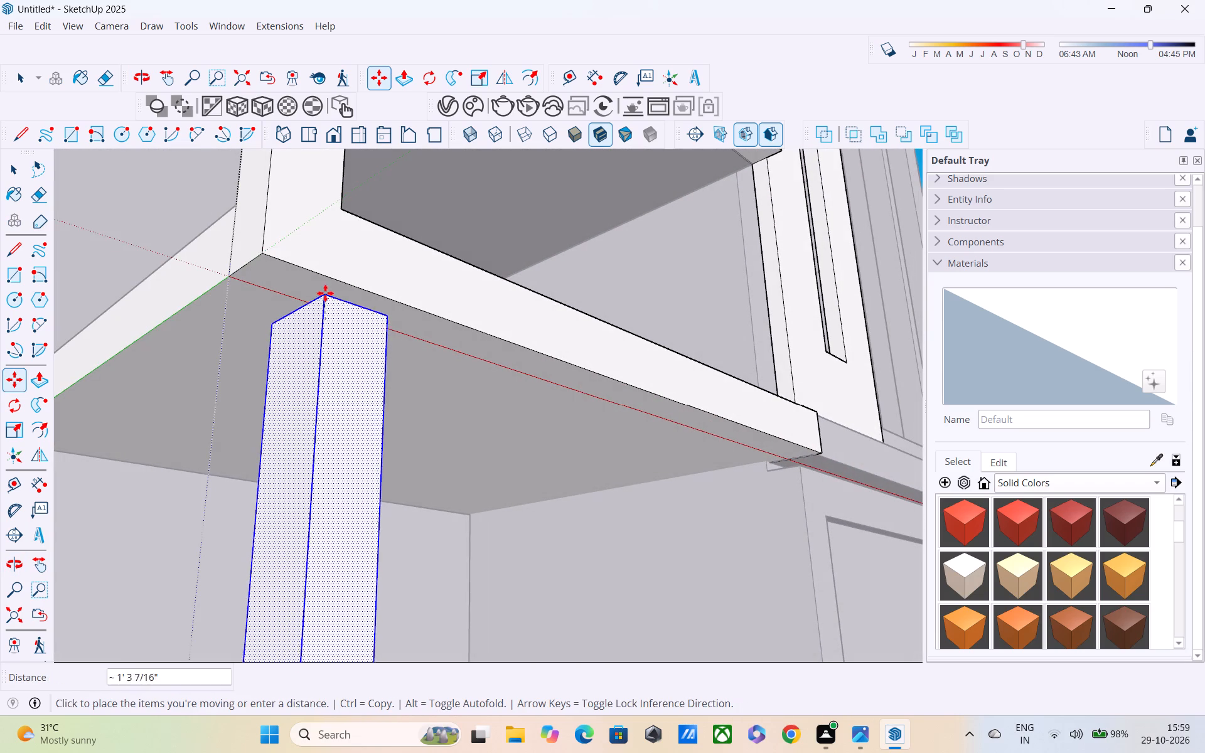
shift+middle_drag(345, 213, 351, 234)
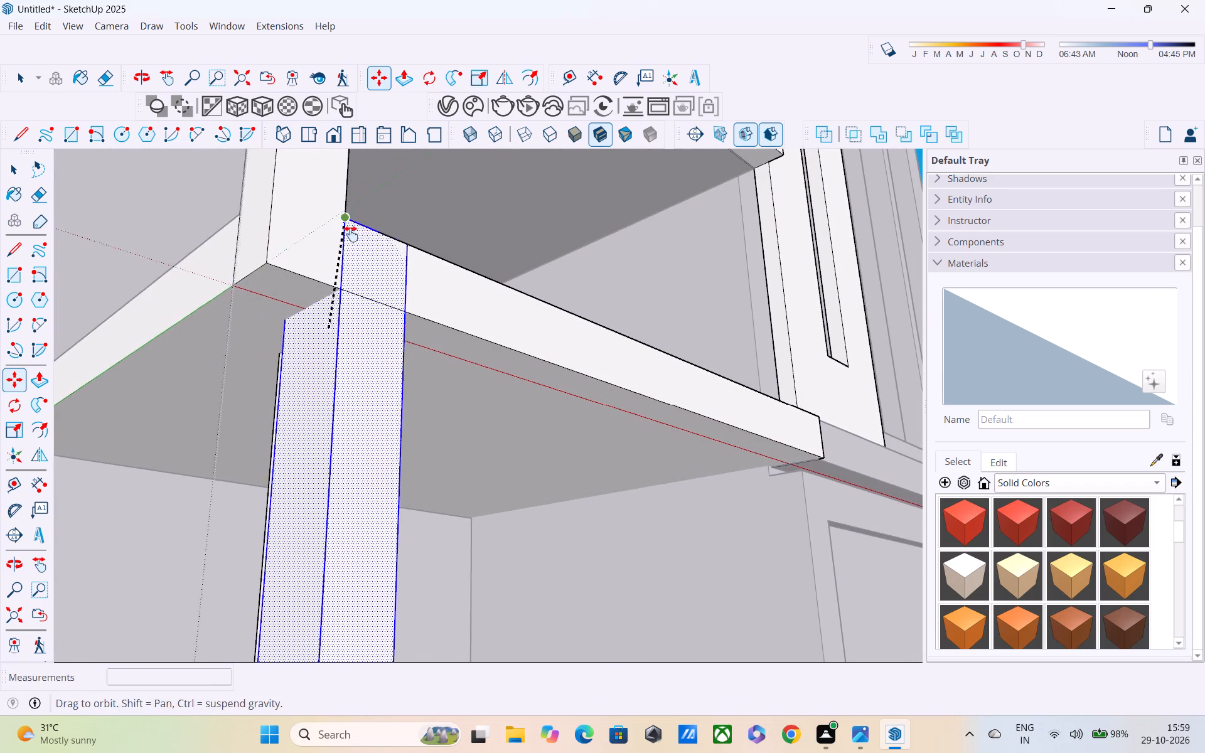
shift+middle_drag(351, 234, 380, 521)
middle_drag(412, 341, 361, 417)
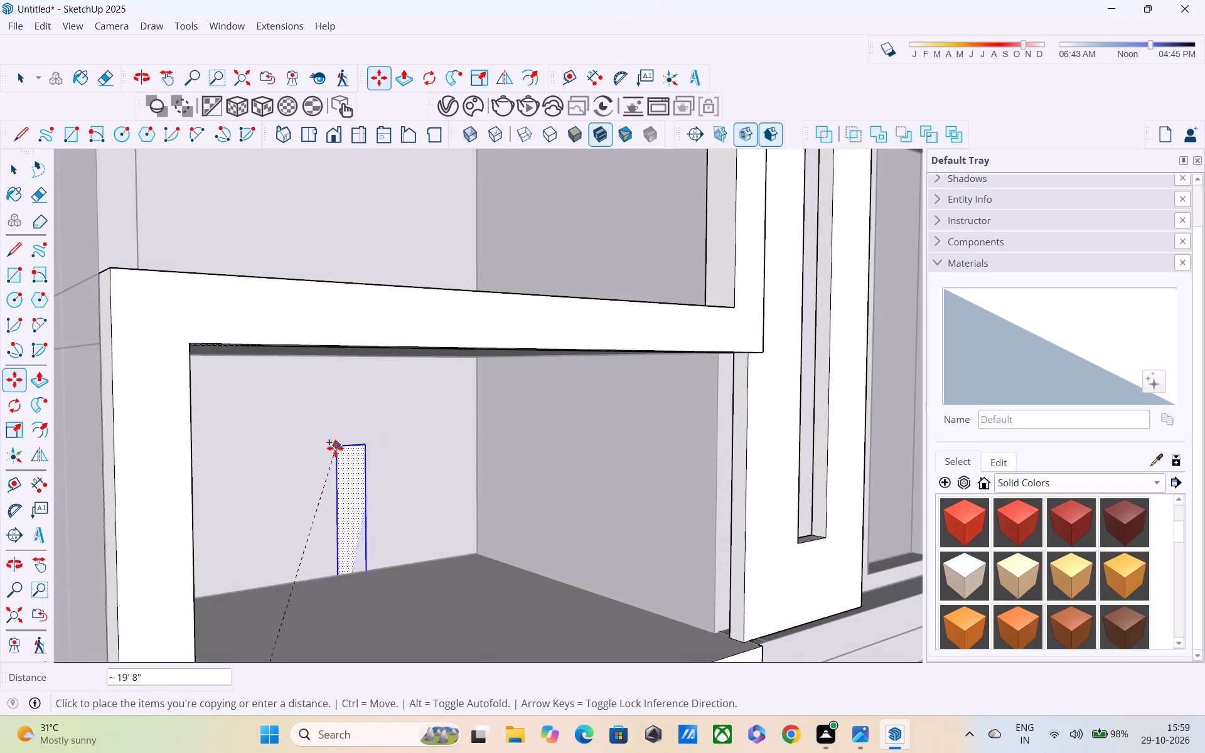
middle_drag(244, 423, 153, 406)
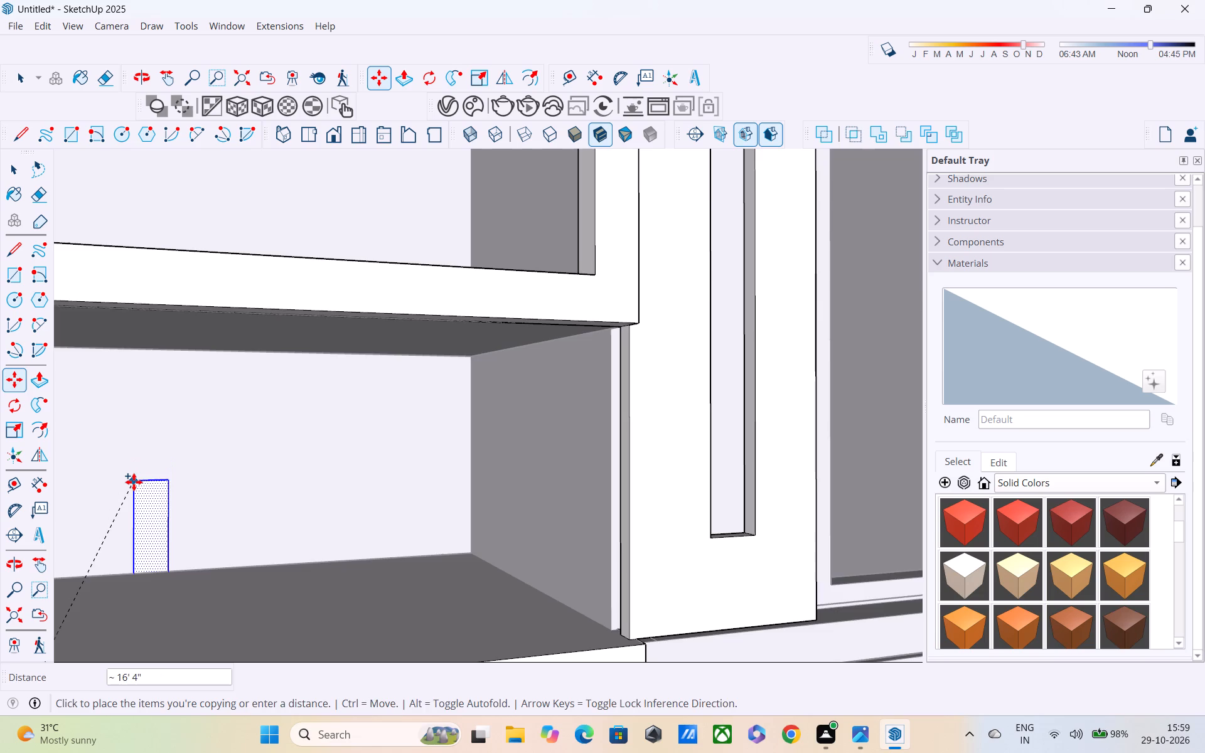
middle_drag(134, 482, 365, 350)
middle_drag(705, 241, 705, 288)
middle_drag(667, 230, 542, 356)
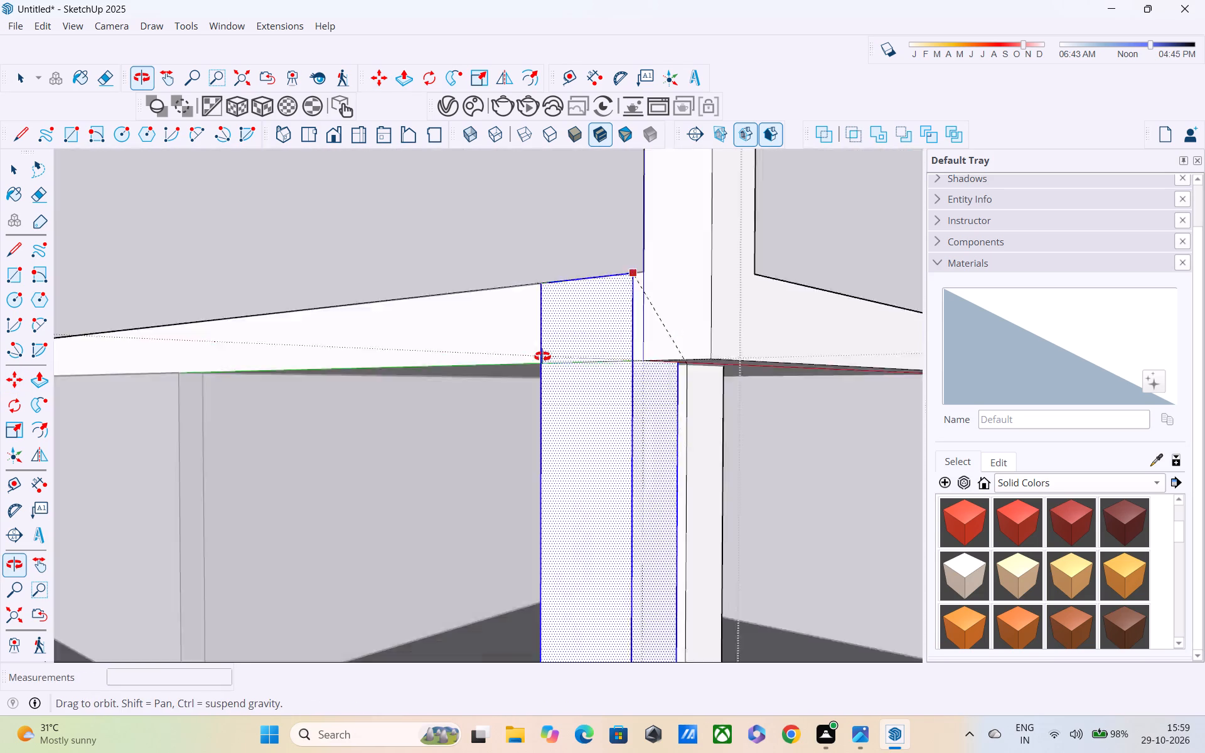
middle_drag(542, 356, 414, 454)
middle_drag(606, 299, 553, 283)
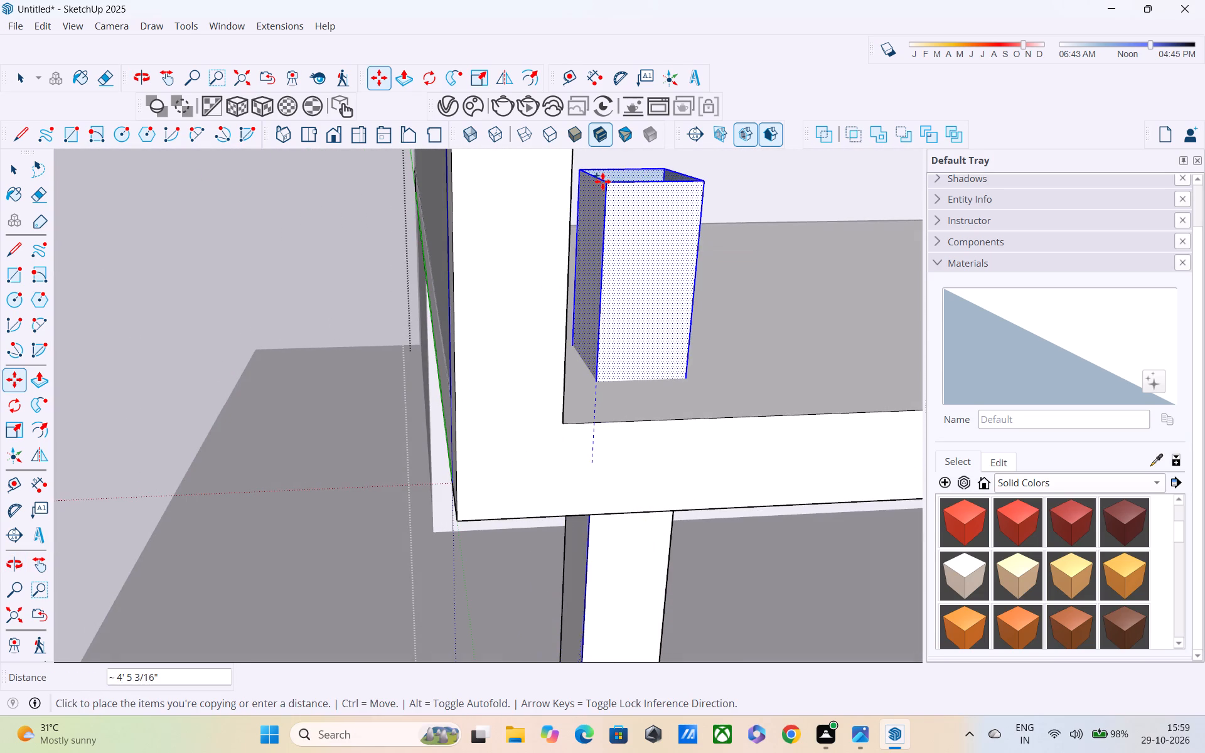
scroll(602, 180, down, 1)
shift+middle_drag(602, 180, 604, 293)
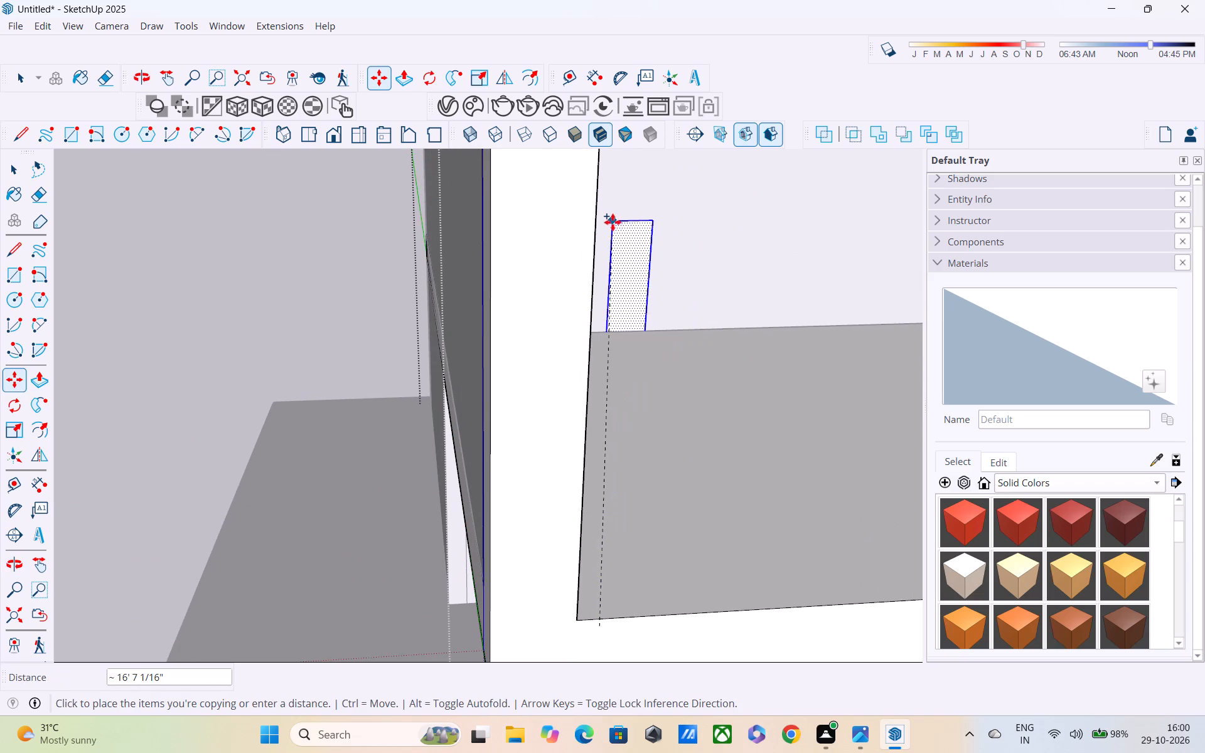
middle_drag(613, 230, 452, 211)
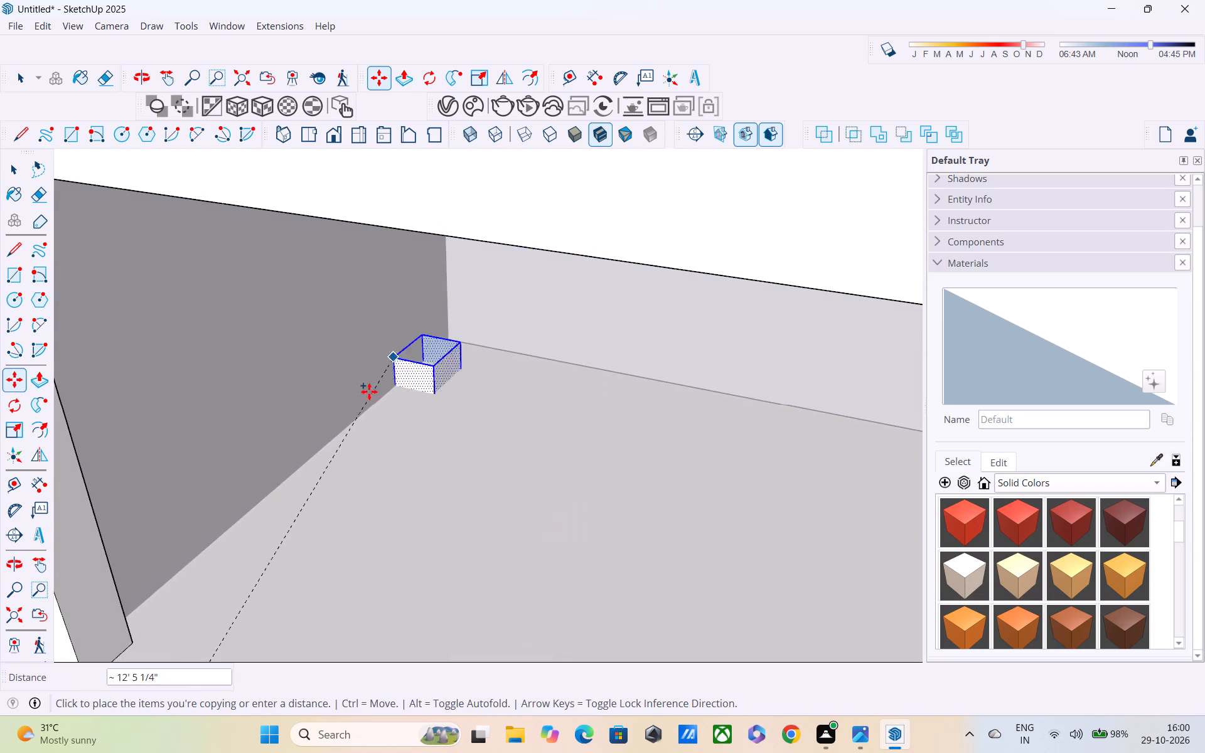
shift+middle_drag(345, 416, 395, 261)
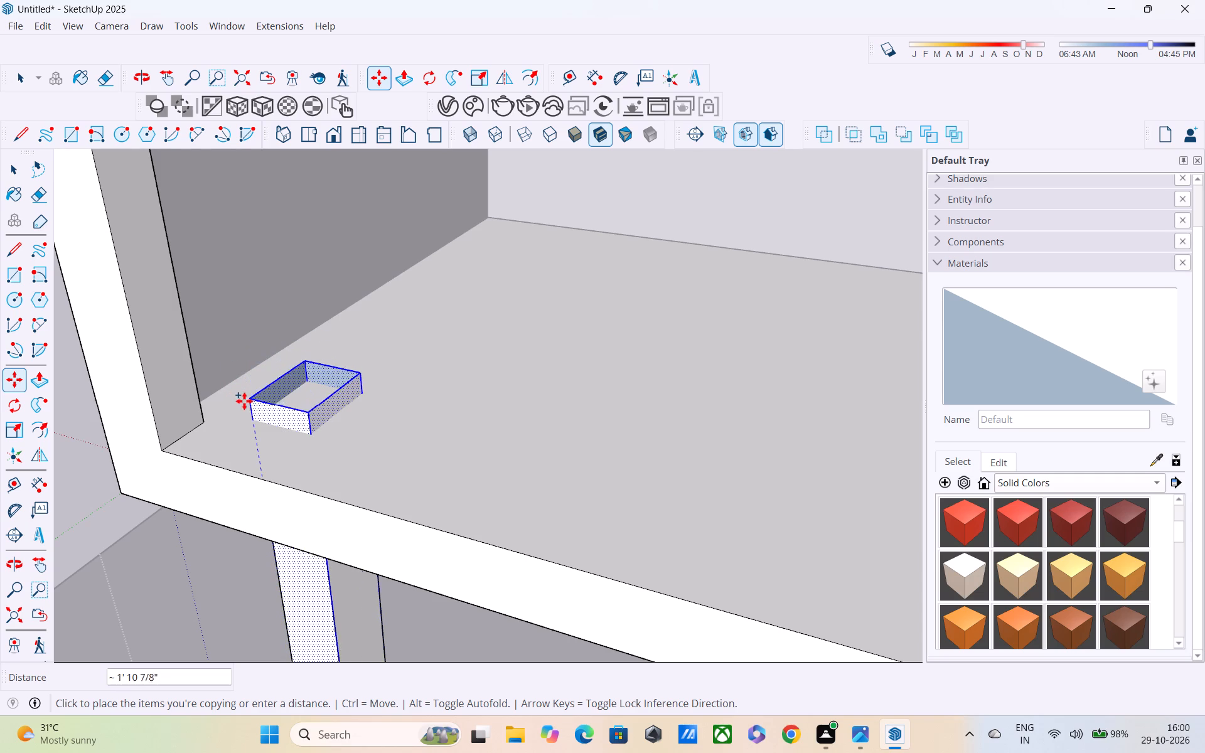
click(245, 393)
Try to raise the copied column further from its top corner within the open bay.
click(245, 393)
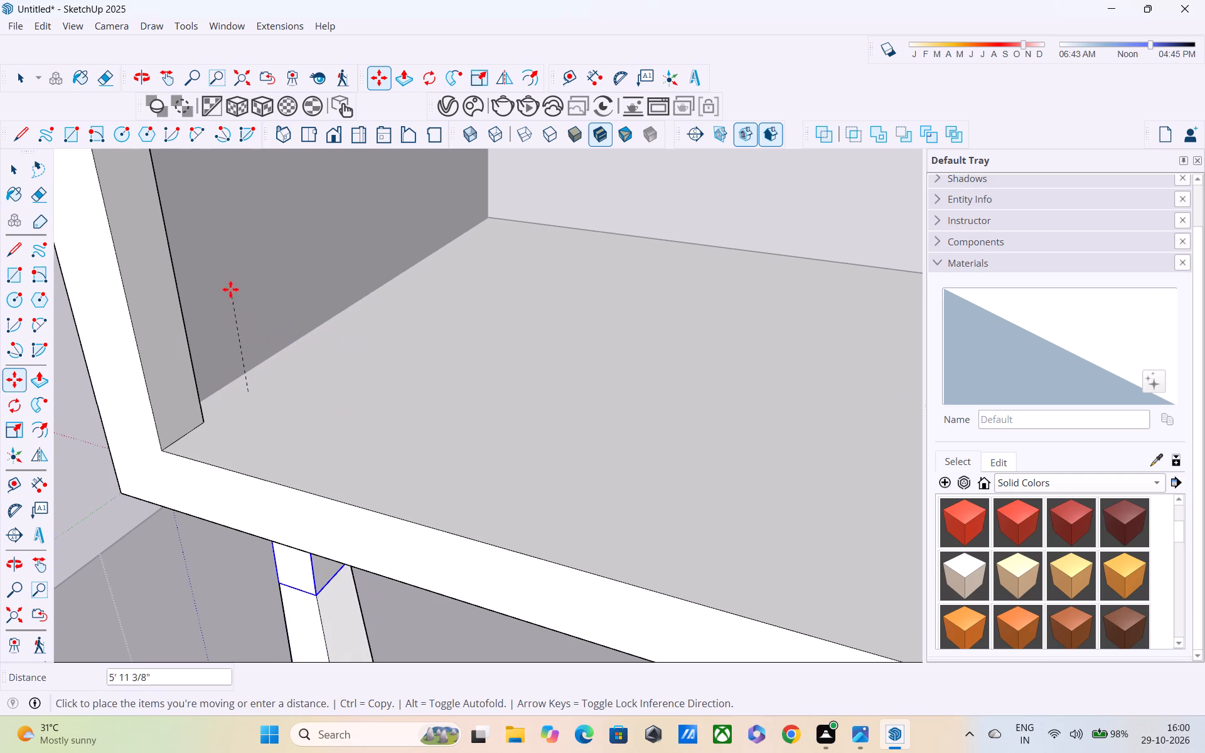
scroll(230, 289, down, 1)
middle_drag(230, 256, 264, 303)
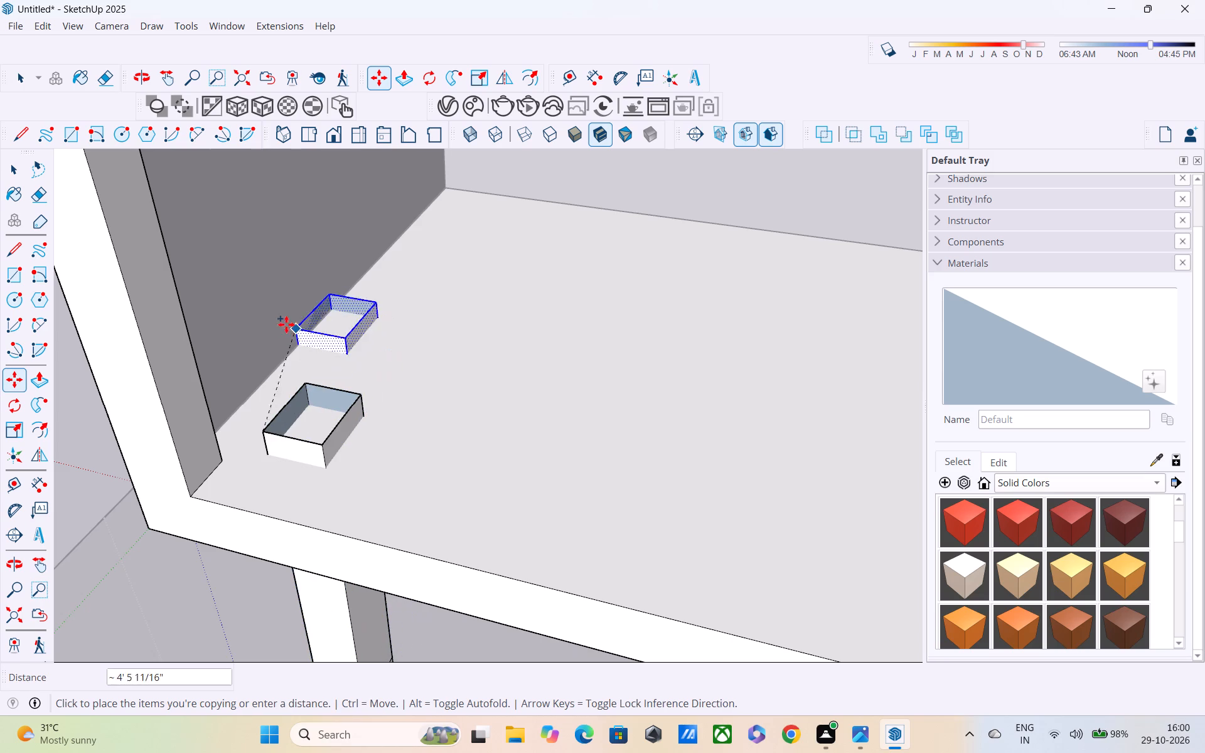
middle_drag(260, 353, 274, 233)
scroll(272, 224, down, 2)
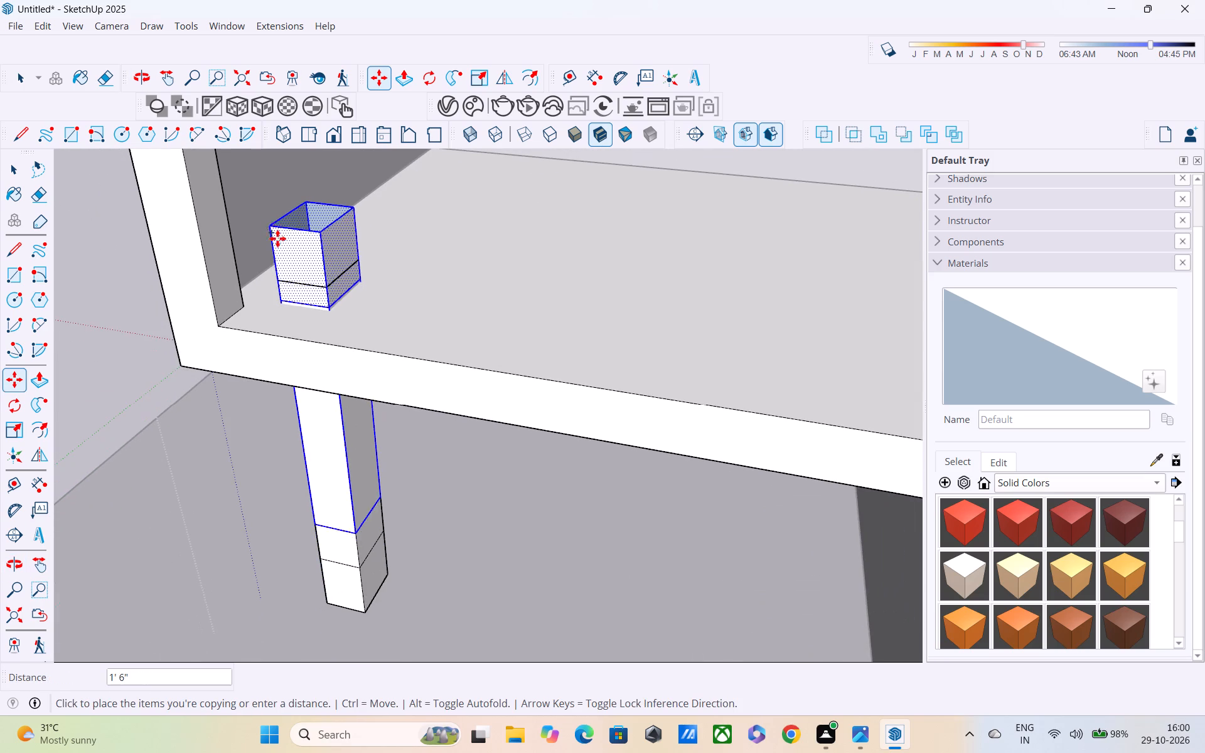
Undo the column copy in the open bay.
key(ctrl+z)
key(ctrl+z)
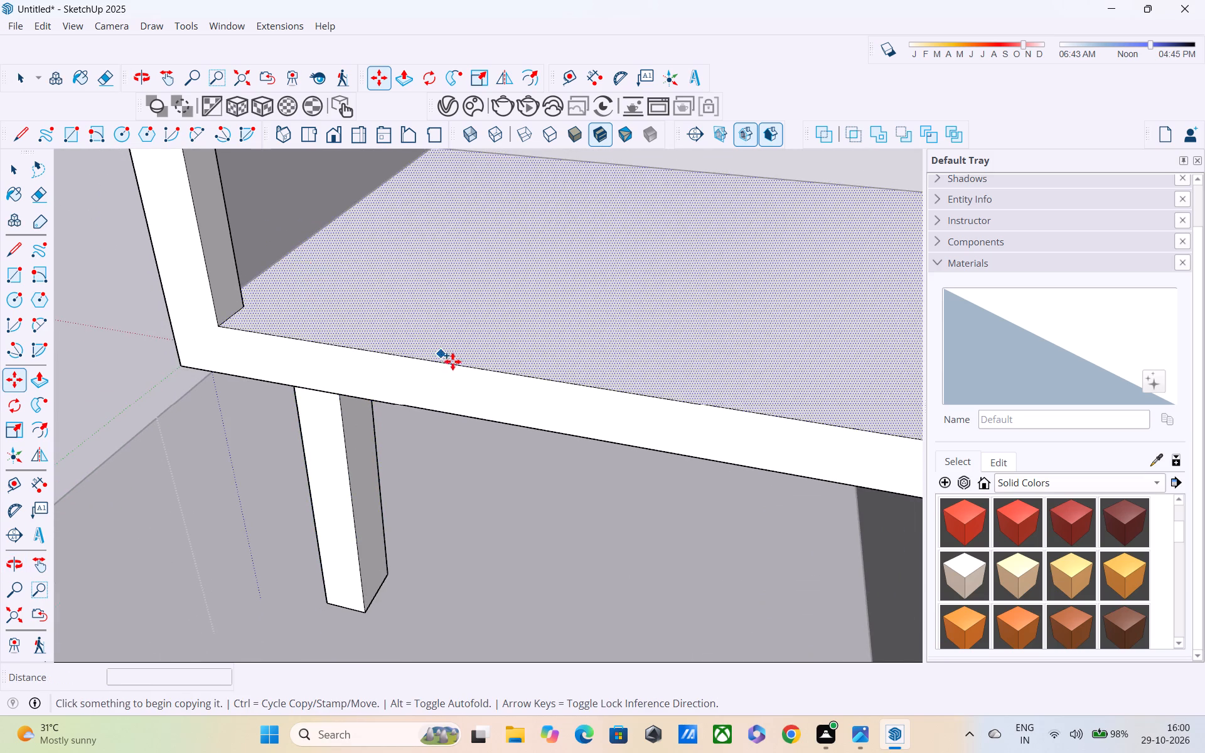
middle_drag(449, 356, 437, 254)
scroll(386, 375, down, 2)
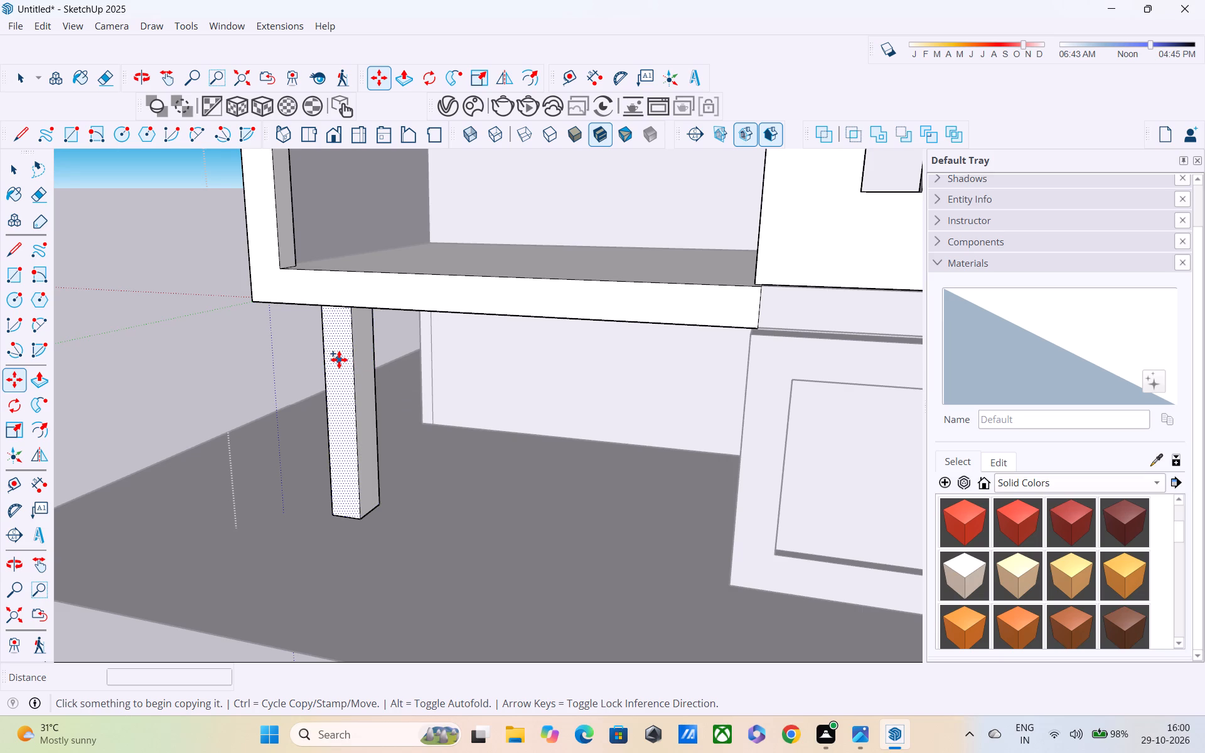
Examine the overhanging corner, its open bays and the support column from the front, side, above and below.
scroll(339, 360, down, 9)
scroll(350, 365, up, 1)
scroll(375, 377, down, 3)
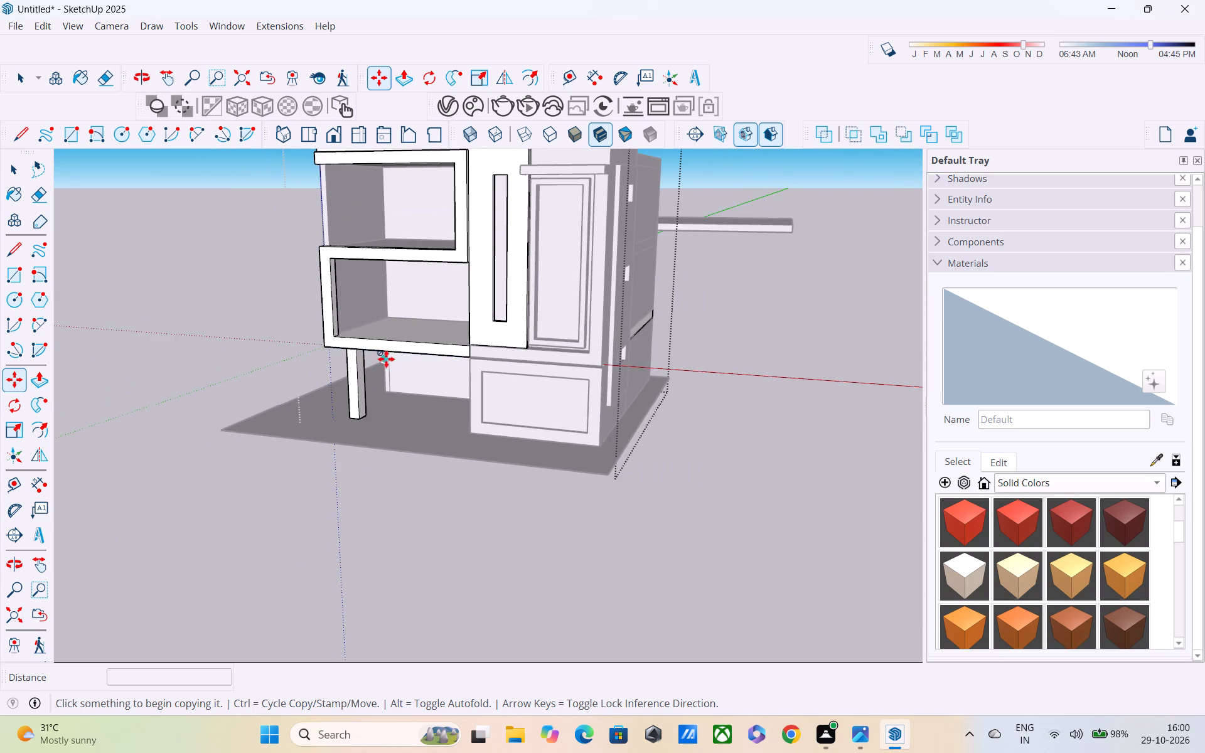
scroll(388, 359, down, 2)
middle_drag(431, 358, 476, 397)
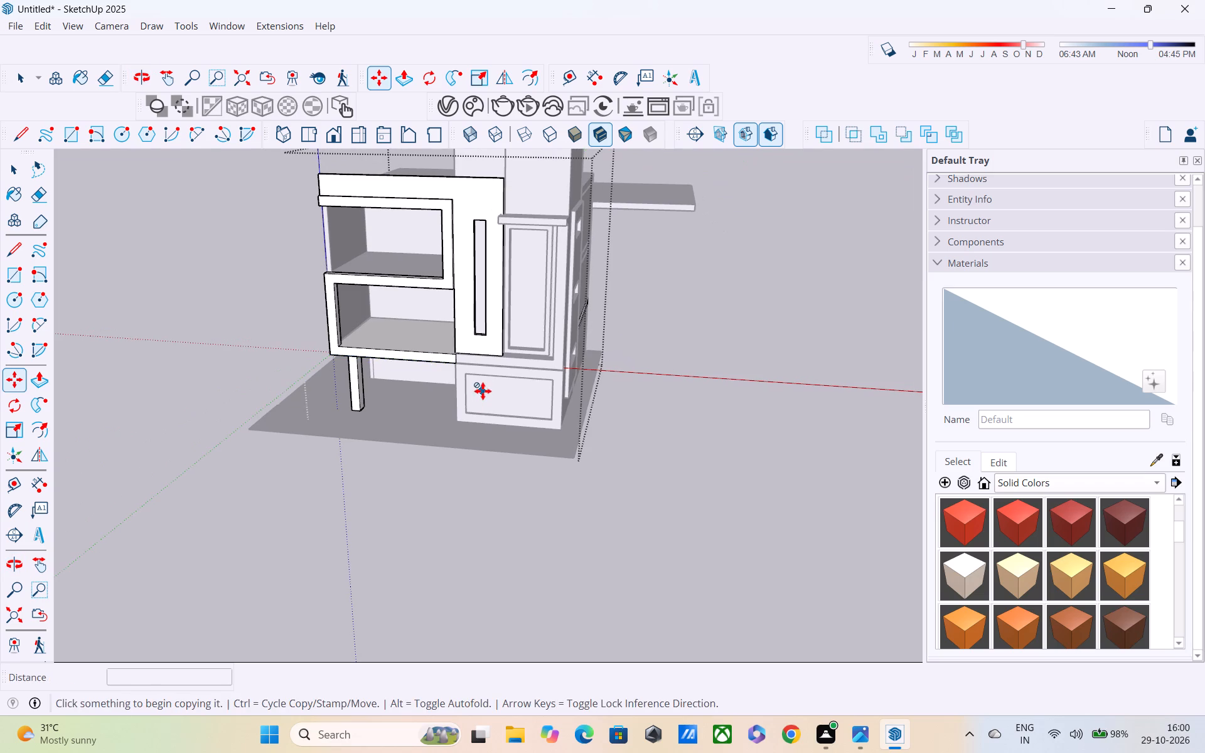
middle_drag(483, 391, 572, 462)
middle_drag(540, 447, 480, 367)
scroll(476, 388, up, 4)
key(space)
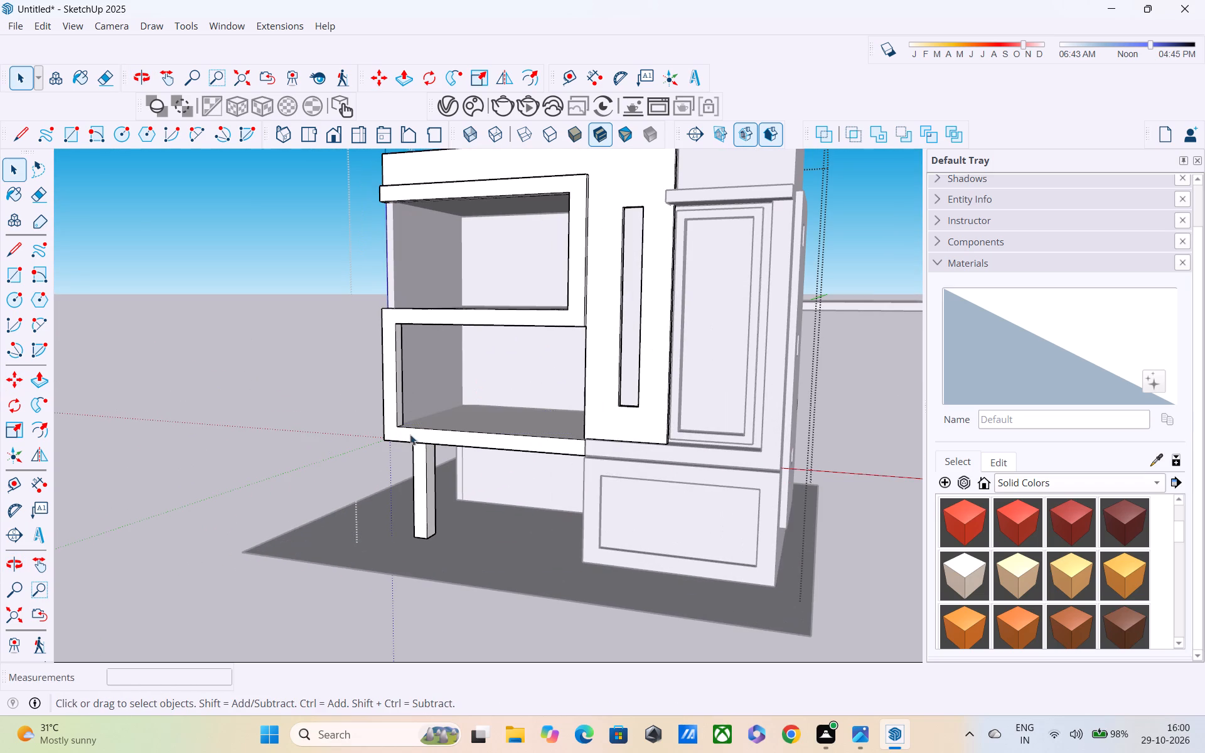
click(265, 403)
middle_drag(459, 415, 436, 481)
scroll(420, 392, up, 5)
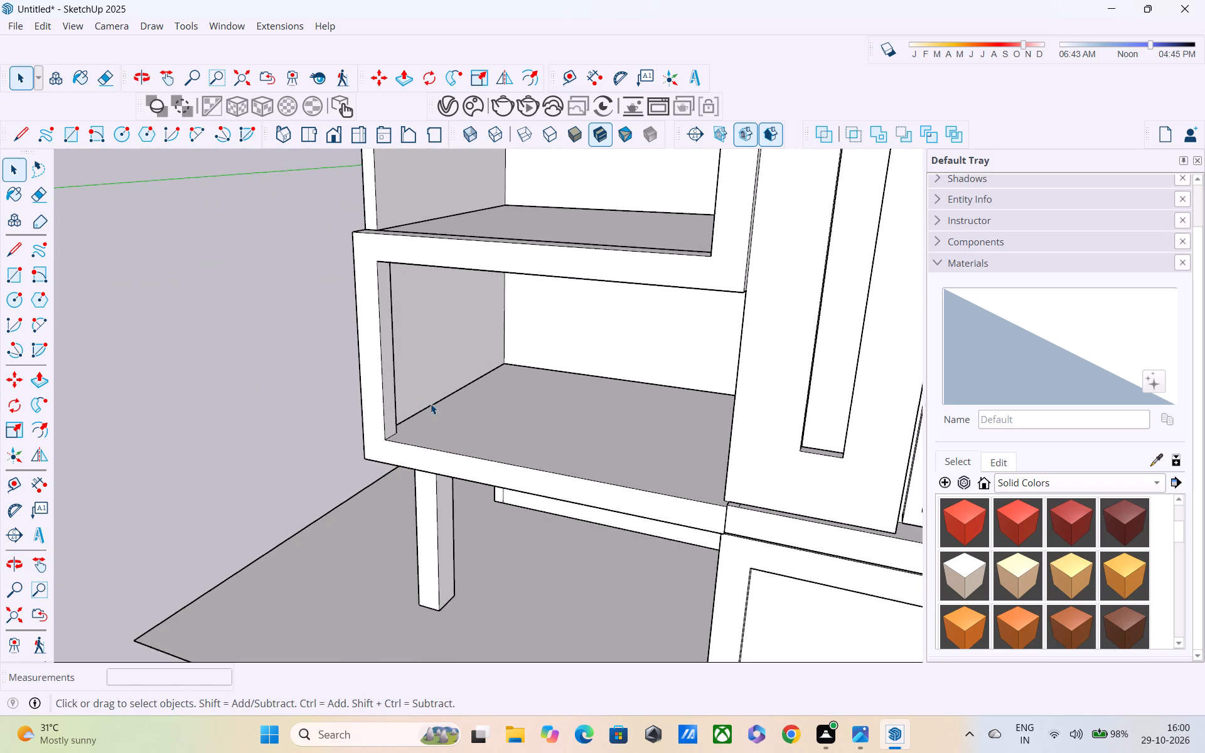
scroll(431, 403, up, 3)
middle_drag(439, 427, 435, 339)
scroll(436, 346, down, 4)
middle_drag(449, 378, 435, 296)
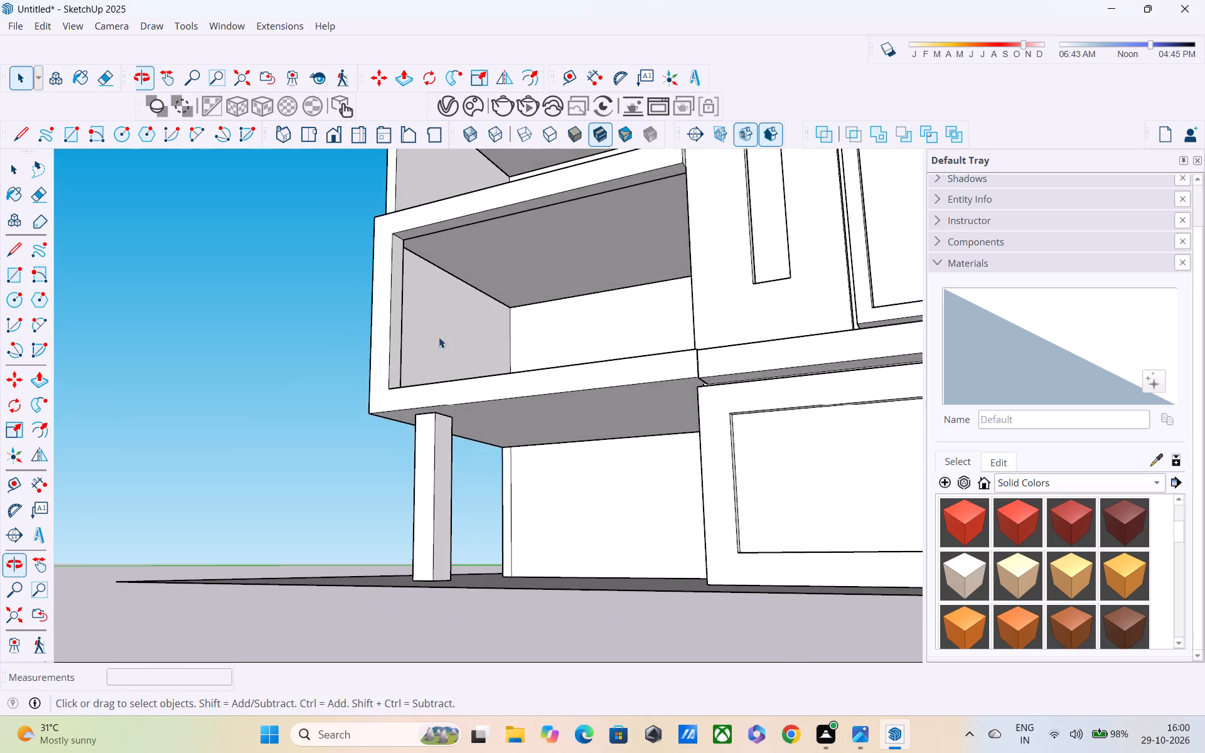
scroll(441, 350, up, 4)
middle_drag(437, 340, 436, 329)
scroll(439, 363, up, 1)
middle_drag(439, 363, 439, 388)
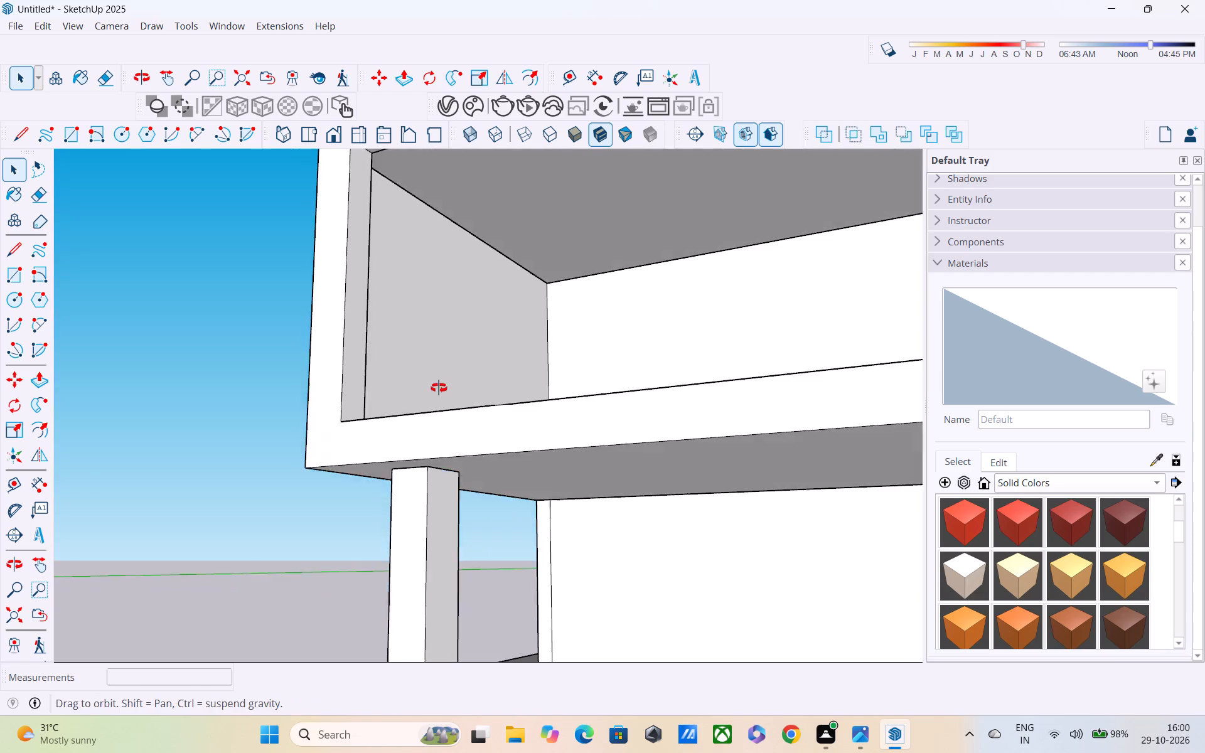
middle_drag(439, 388, 437, 402)
scroll(436, 402, down, 17)
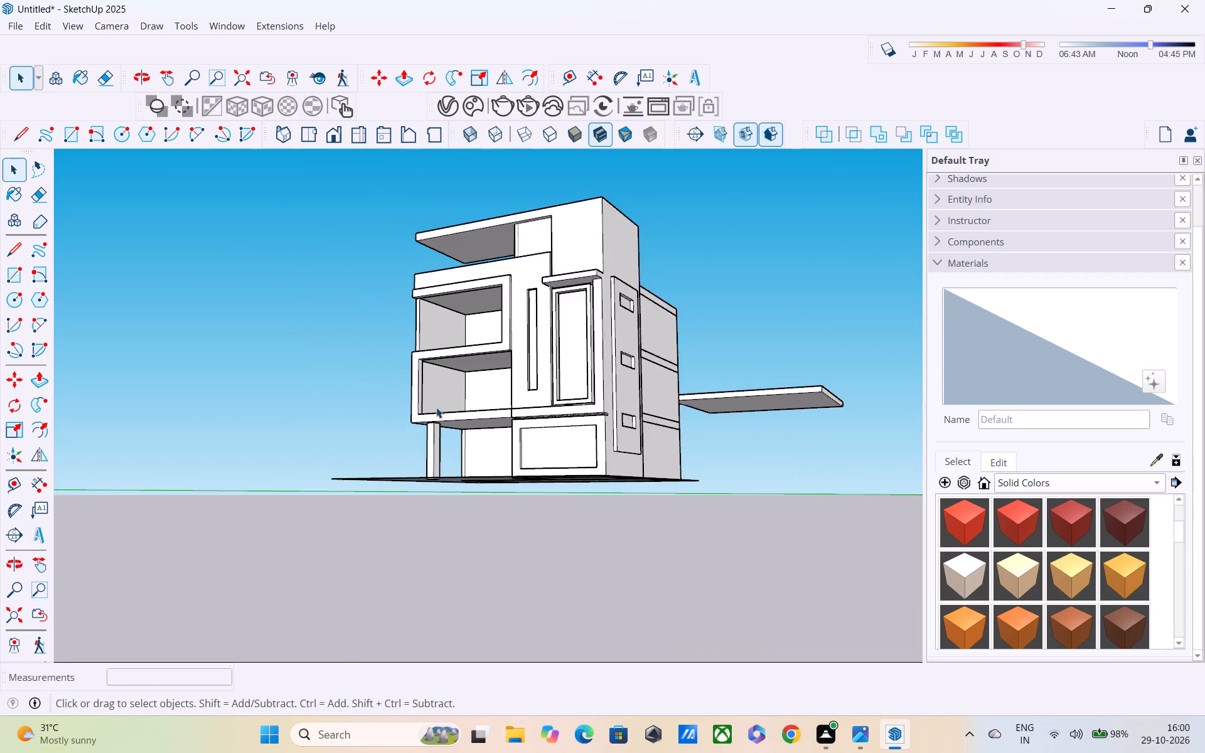
middle_drag(436, 407, 467, 471)
scroll(479, 426, up, 2)
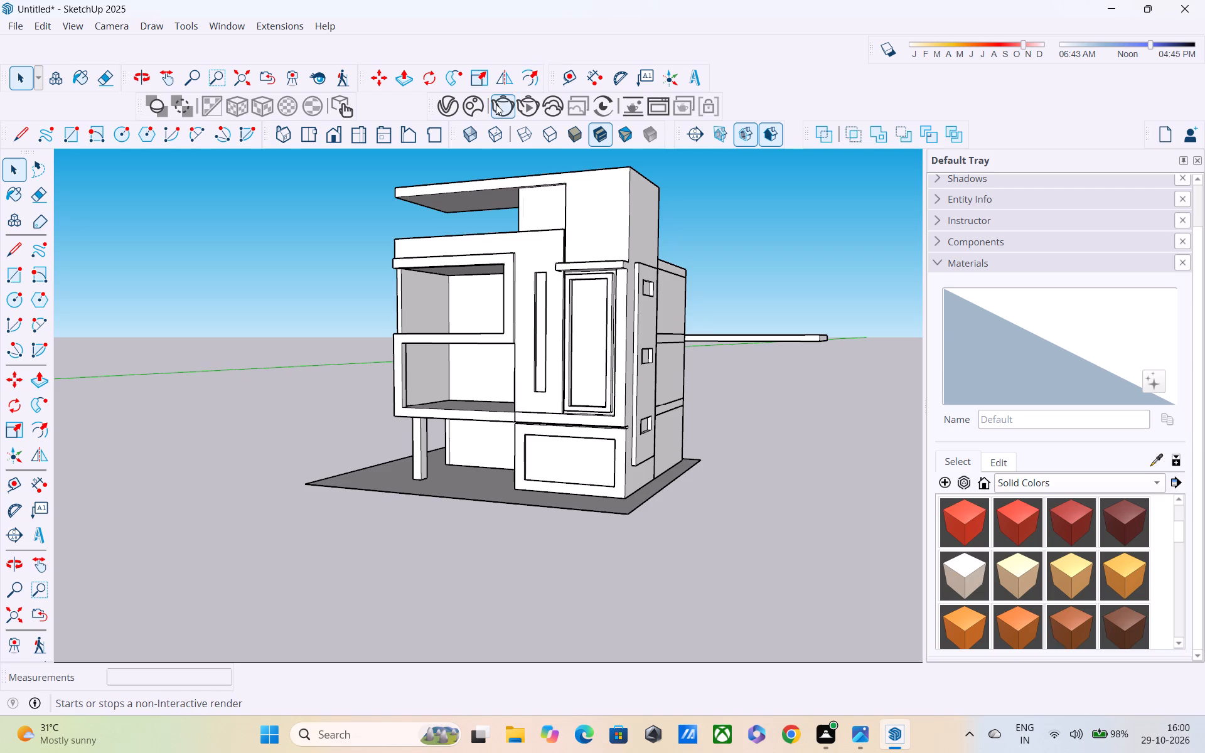
middle_drag(471, 117, 393, 259)
scroll(409, 377, up, 4)
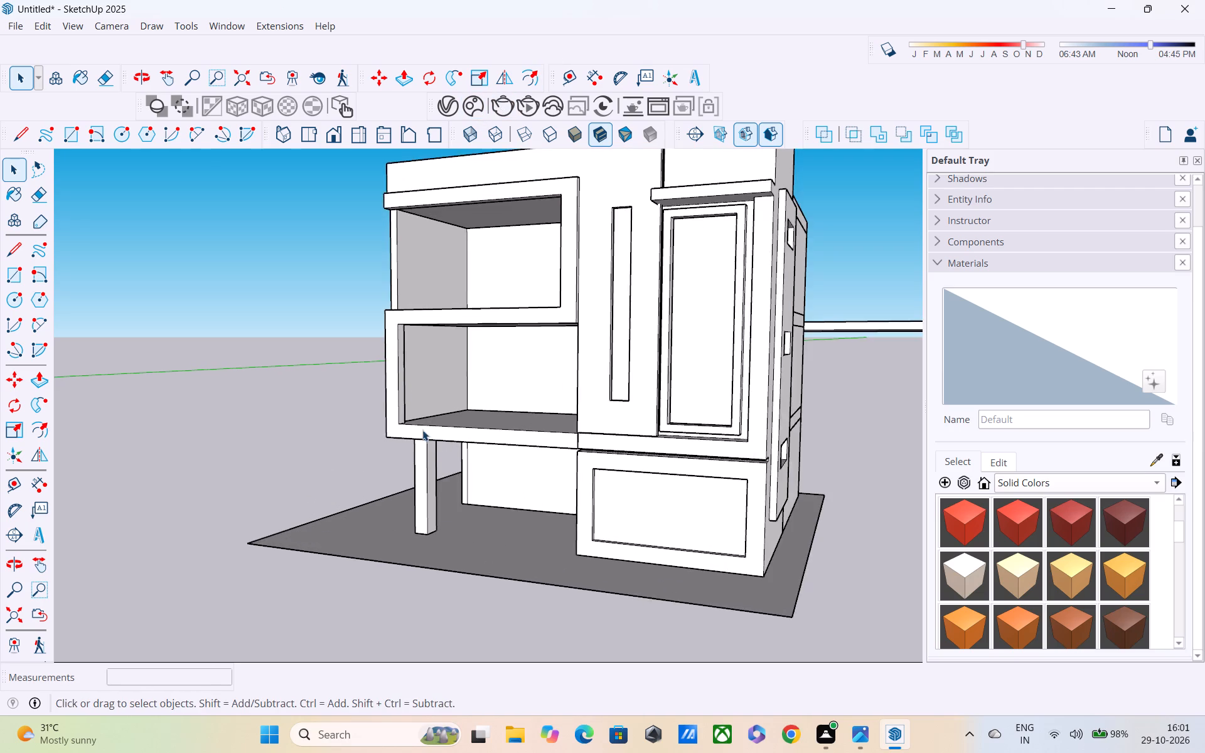
middle_drag(428, 449, 308, 371)
scroll(497, 480, up, 4)
scroll(436, 474, down, 3)
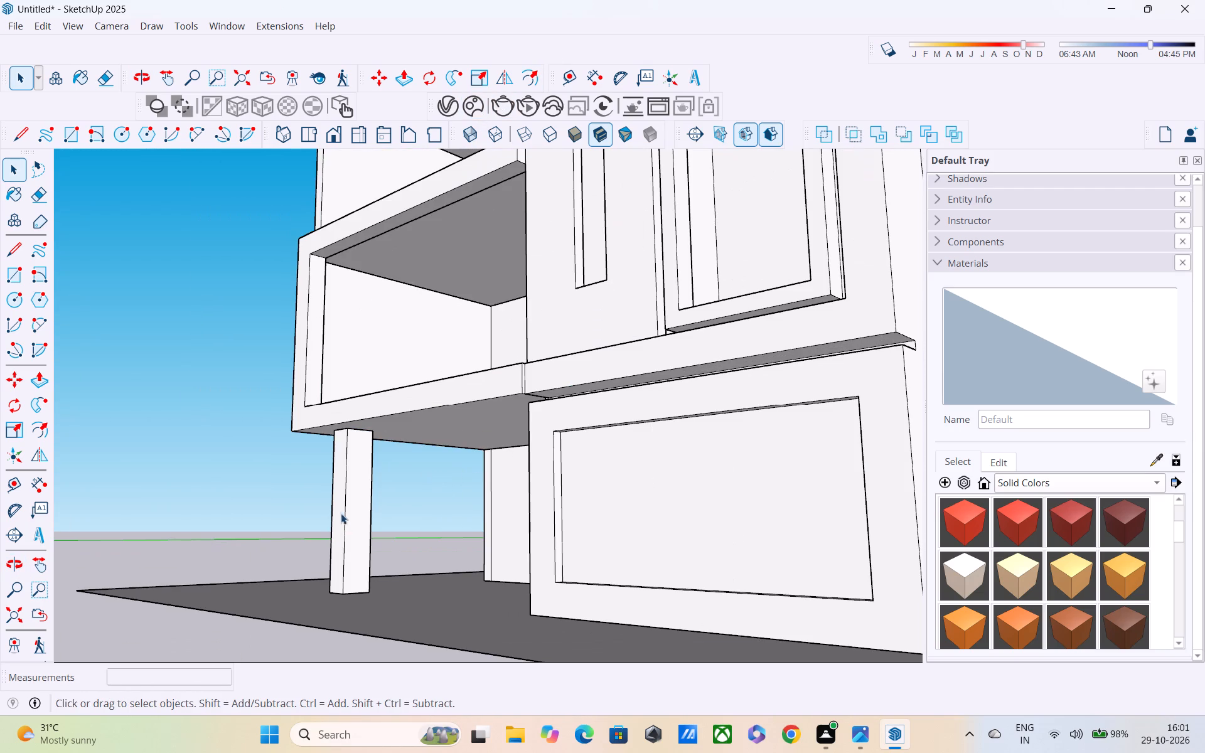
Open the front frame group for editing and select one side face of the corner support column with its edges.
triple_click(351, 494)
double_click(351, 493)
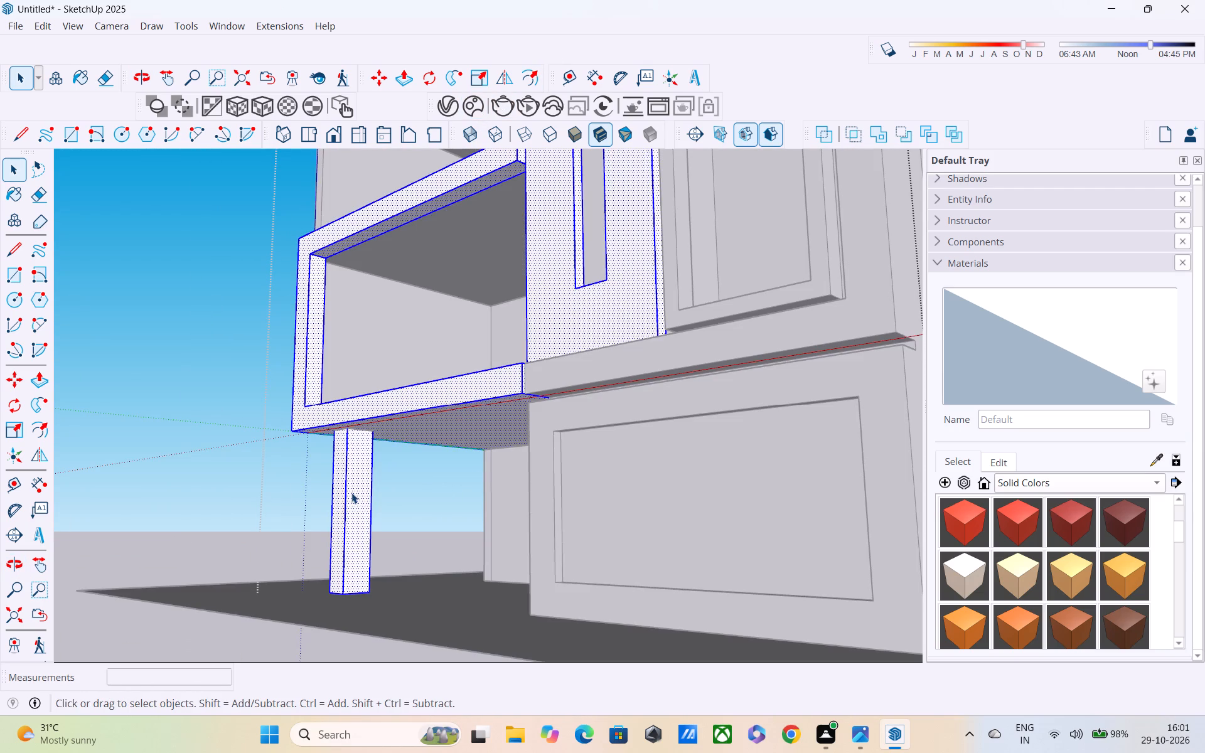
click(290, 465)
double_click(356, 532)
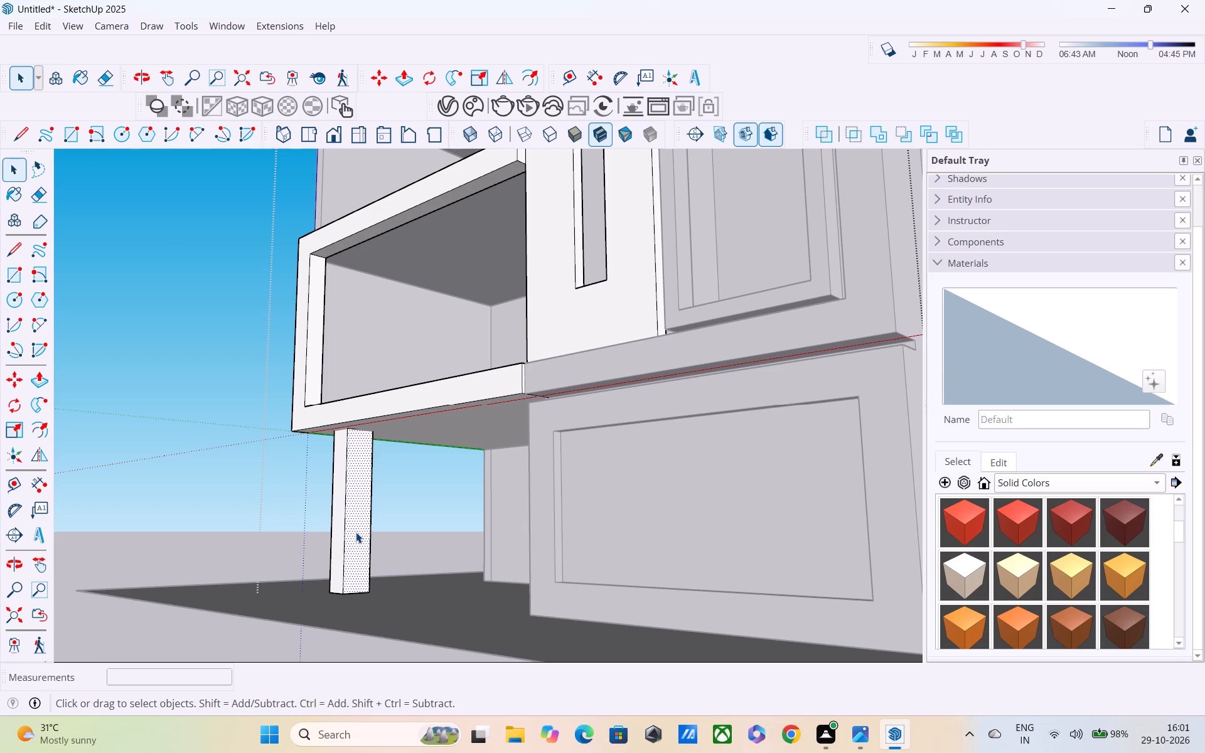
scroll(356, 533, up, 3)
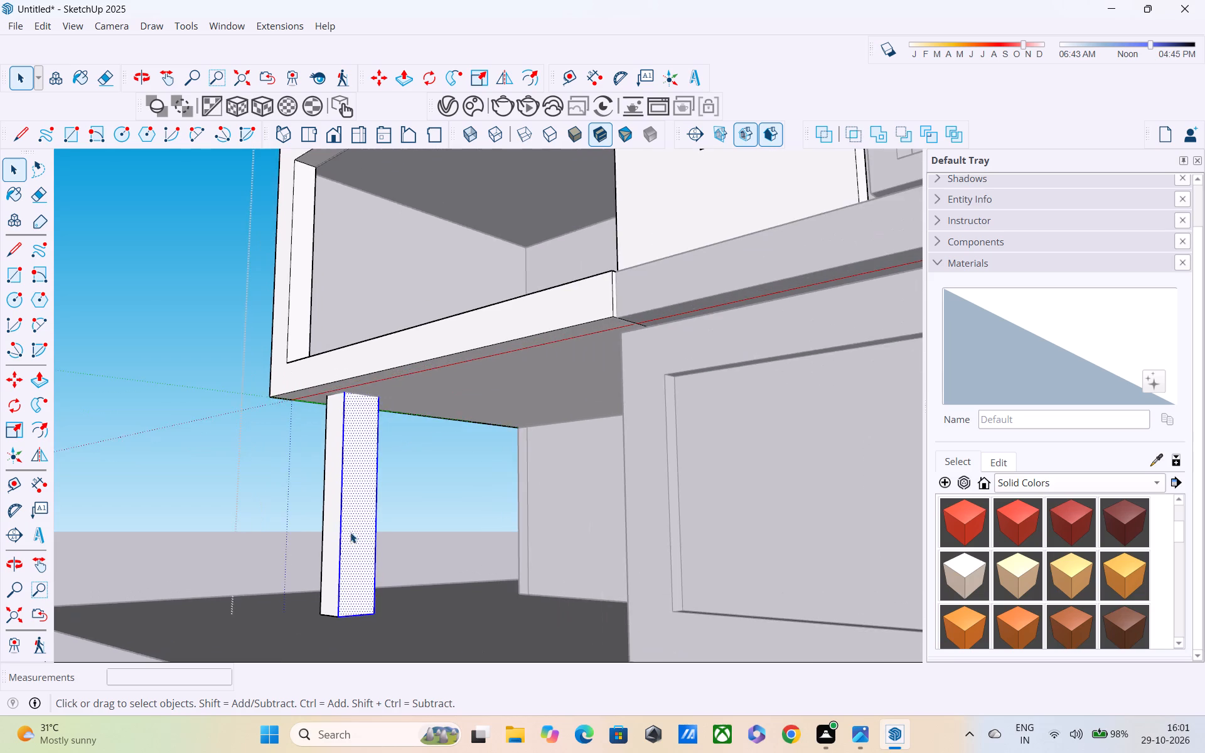
Examine the building's side, rear and front elevations around the overhanging corner and its support column.
middle_drag(345, 528, 405, 565)
scroll(420, 519, down, 11)
middle_drag(528, 477, 402, 496)
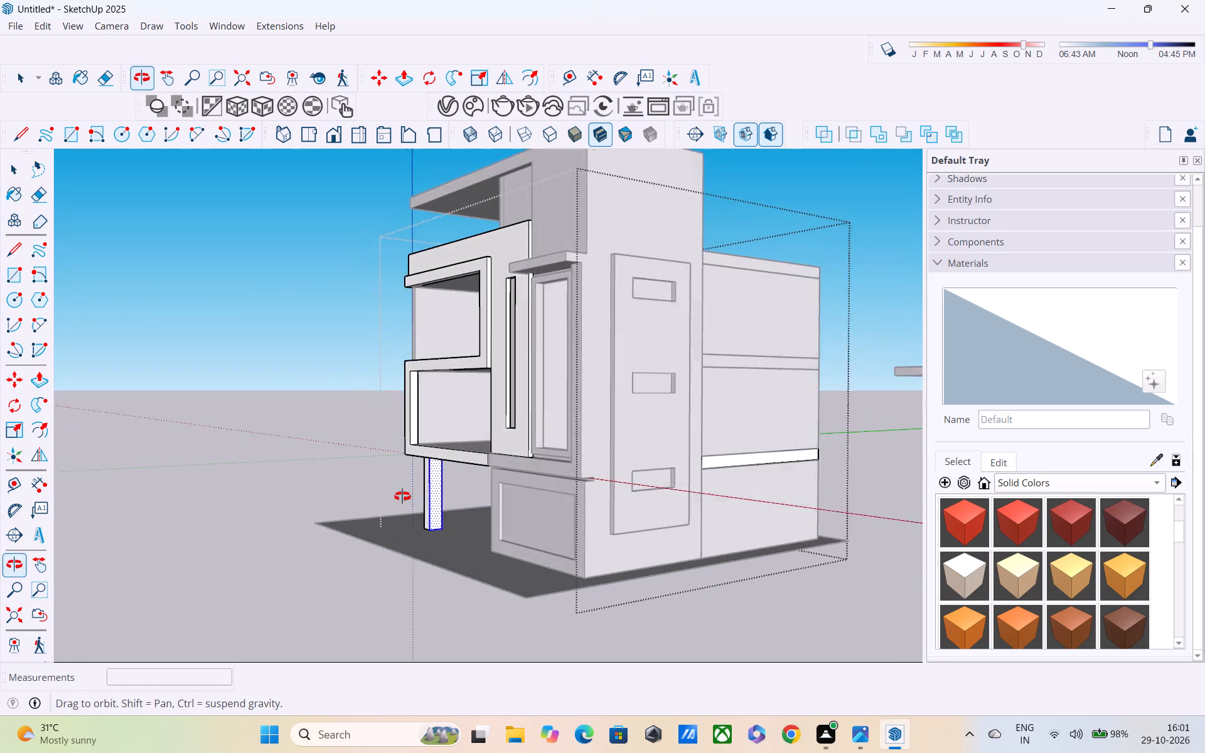
middle_drag(402, 496, 380, 498)
scroll(405, 457, down, 5)
middle_drag(565, 421, 174, 491)
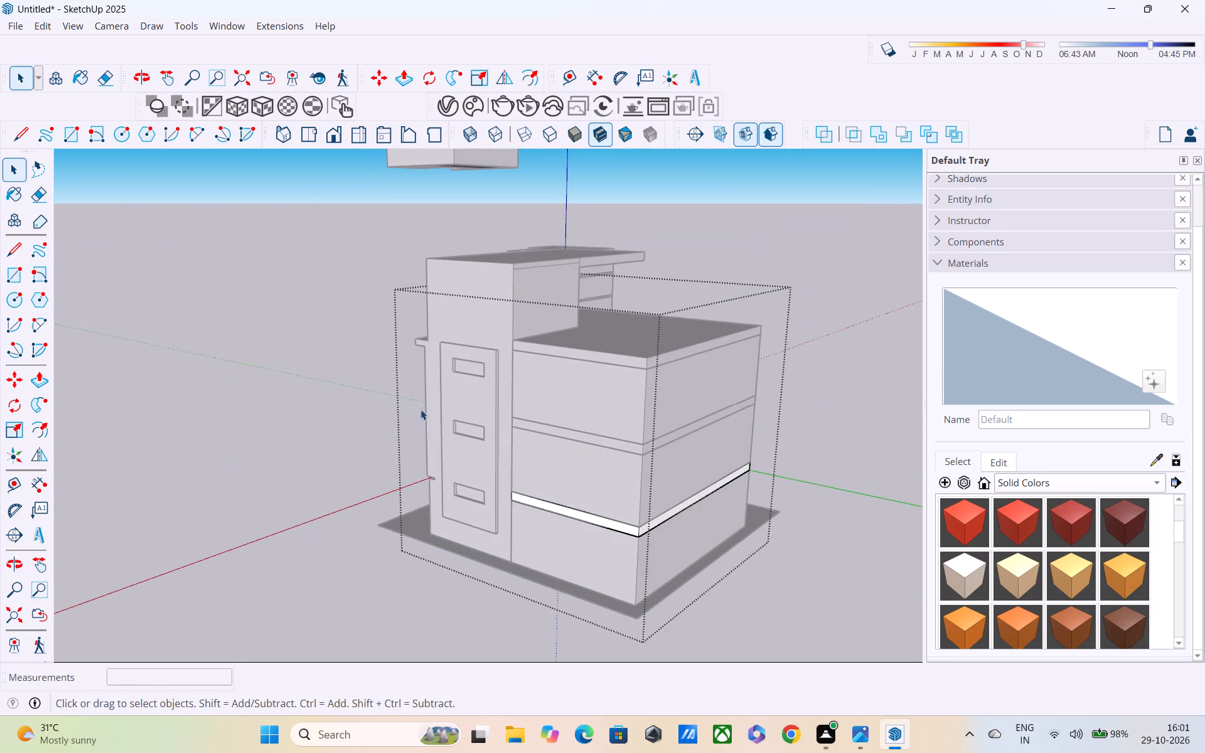
scroll(429, 409, down, 2)
middle_drag(554, 398, 151, 427)
middle_drag(733, 392, 307, 393)
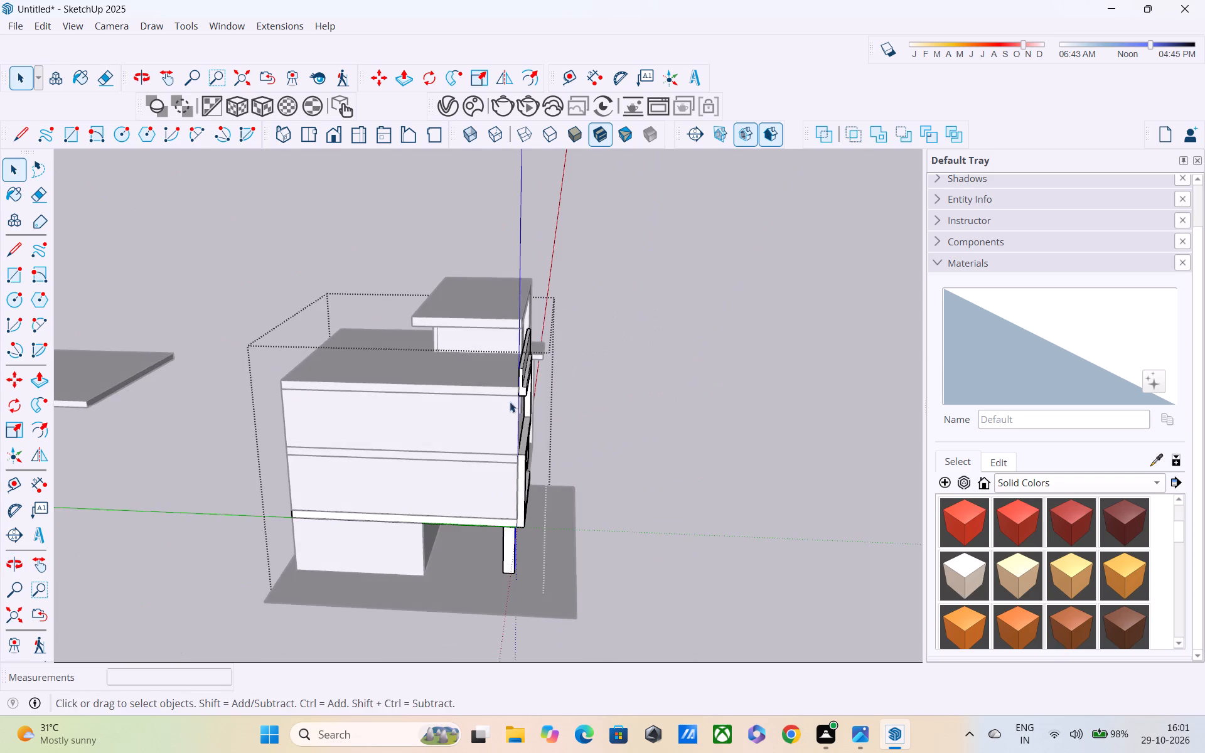
scroll(510, 402, up, 1)
middle_drag(510, 402, 279, 336)
scroll(406, 392, up, 4)
scroll(469, 398, up, 2)
middle_drag(458, 389, 349, 361)
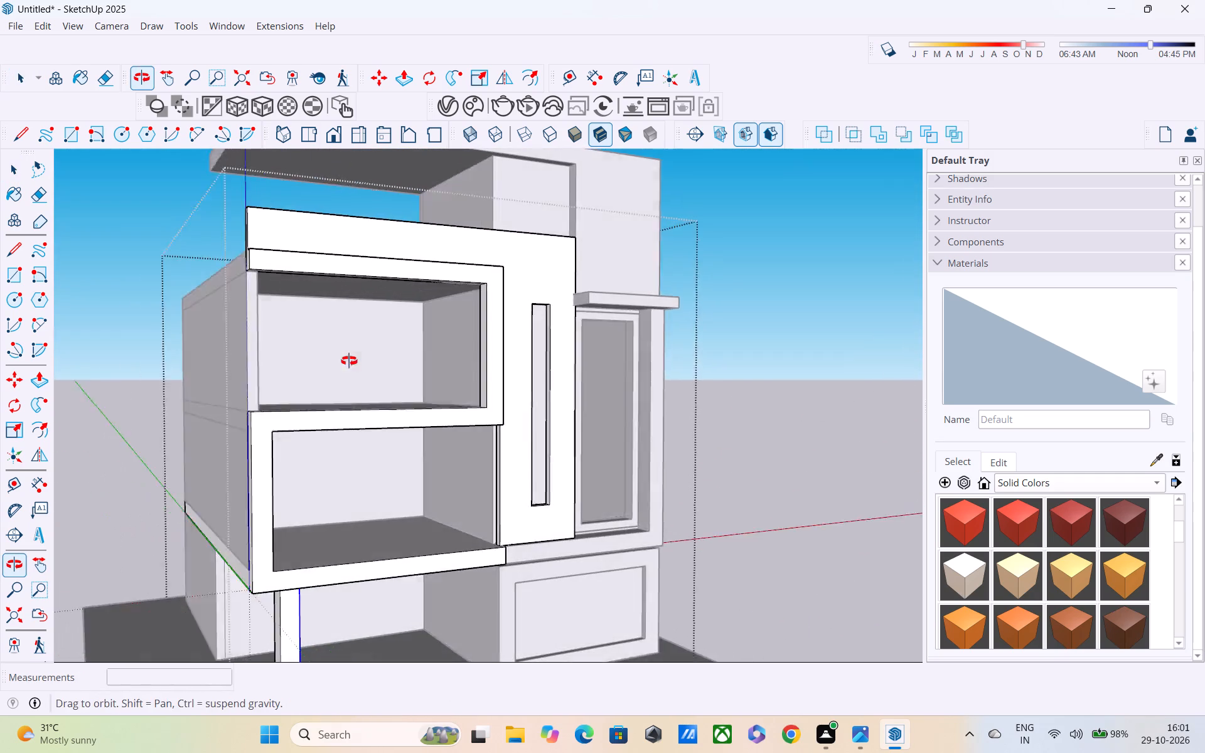
middle_drag(349, 361, 325, 358)
scroll(331, 360, down, 5)
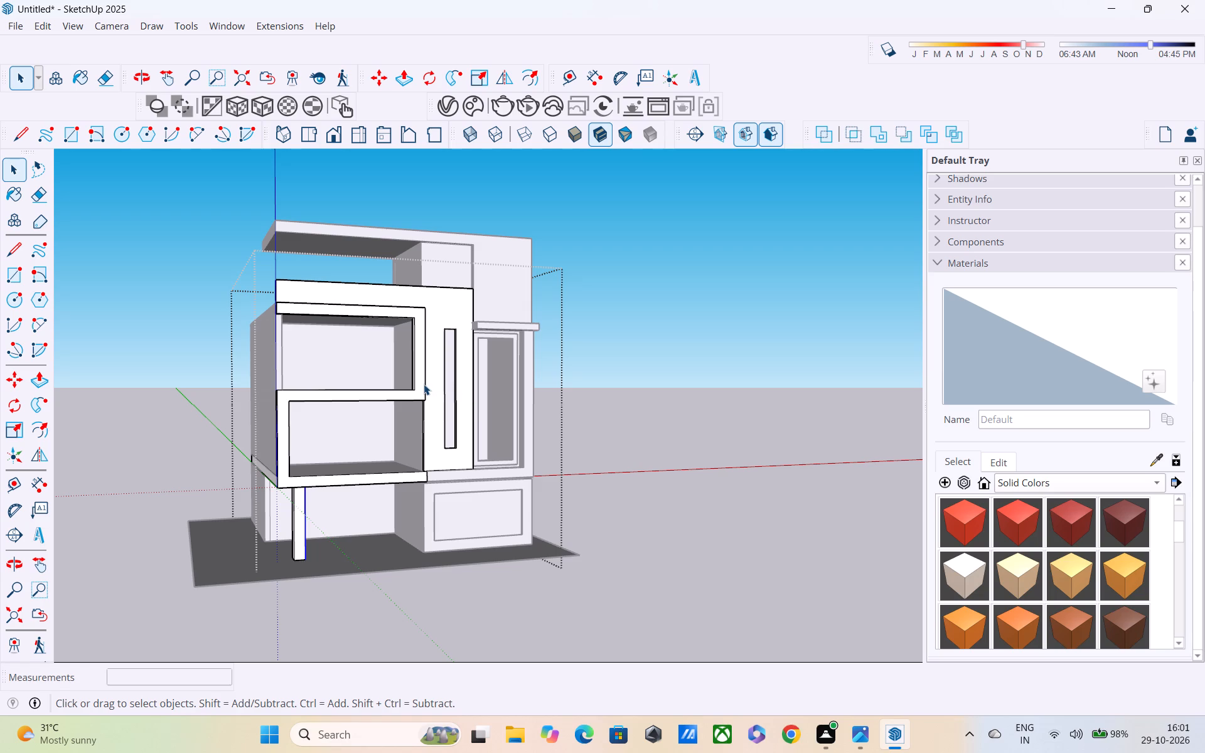
middle_drag(440, 389, 404, 335)
scroll(488, 394, up, 3)
middle_drag(488, 393, 299, 401)
scroll(456, 412, up, 2)
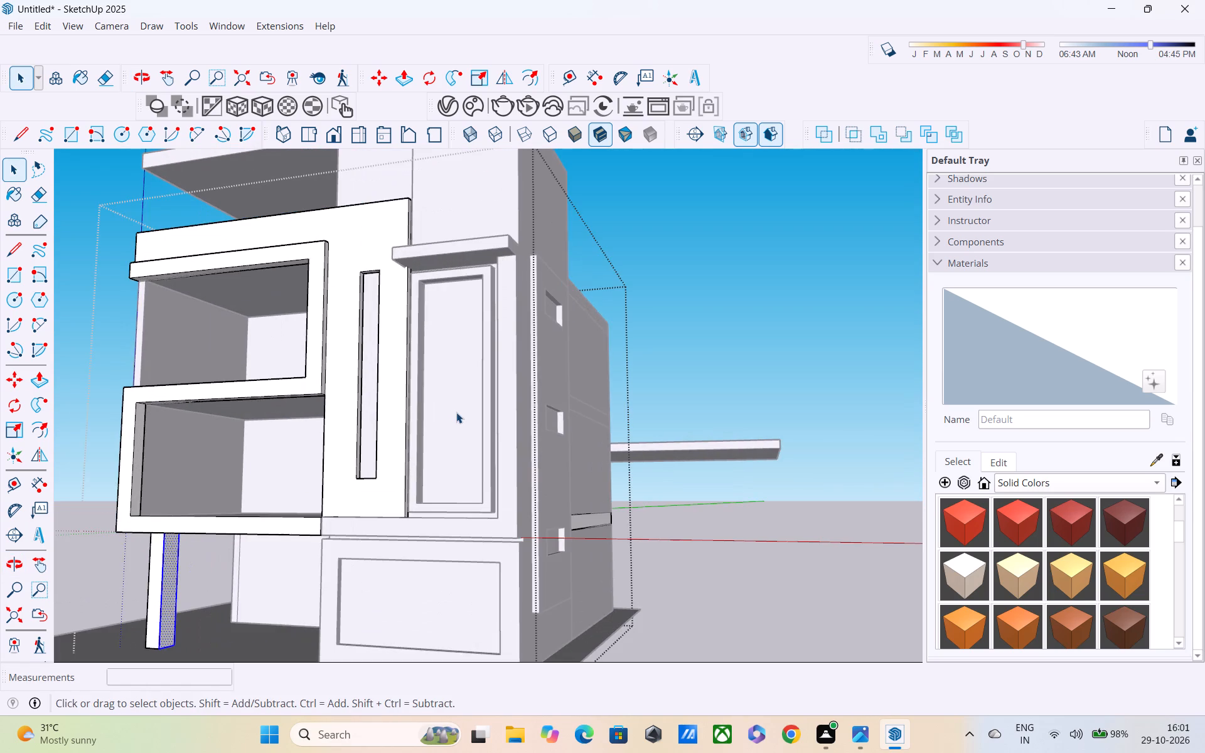
scroll(456, 412, down, 2)
shift+middle_drag(467, 420, 460, 340)
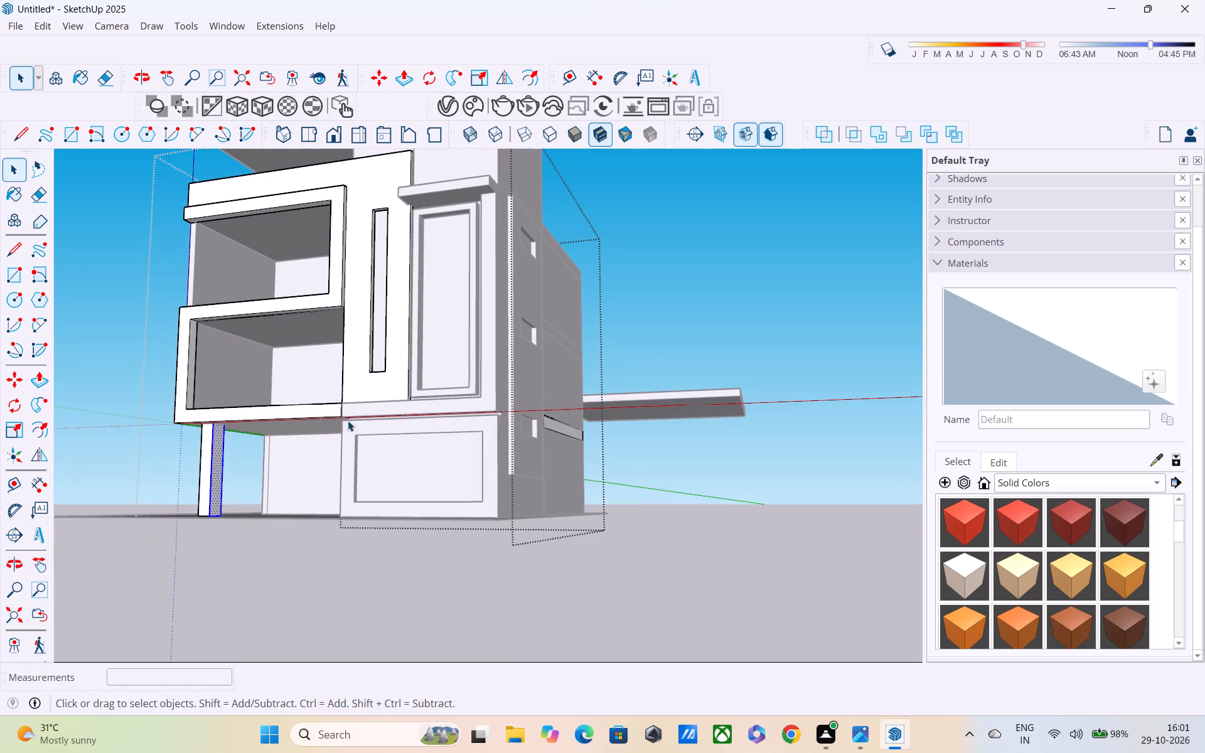
middle_drag(320, 418, 79, 516)
scroll(244, 361, up, 4)
scroll(327, 380, up, 3)
middle_drag(352, 370, 379, 355)
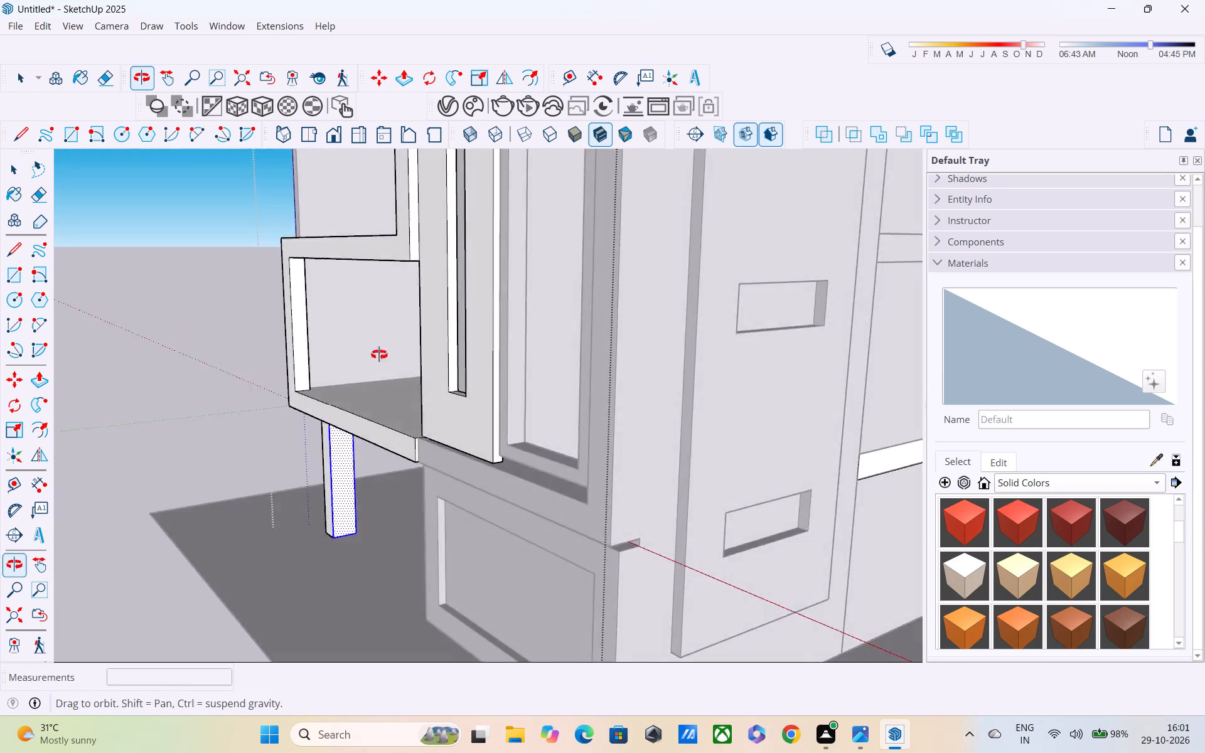
middle_drag(379, 355, 379, 292)
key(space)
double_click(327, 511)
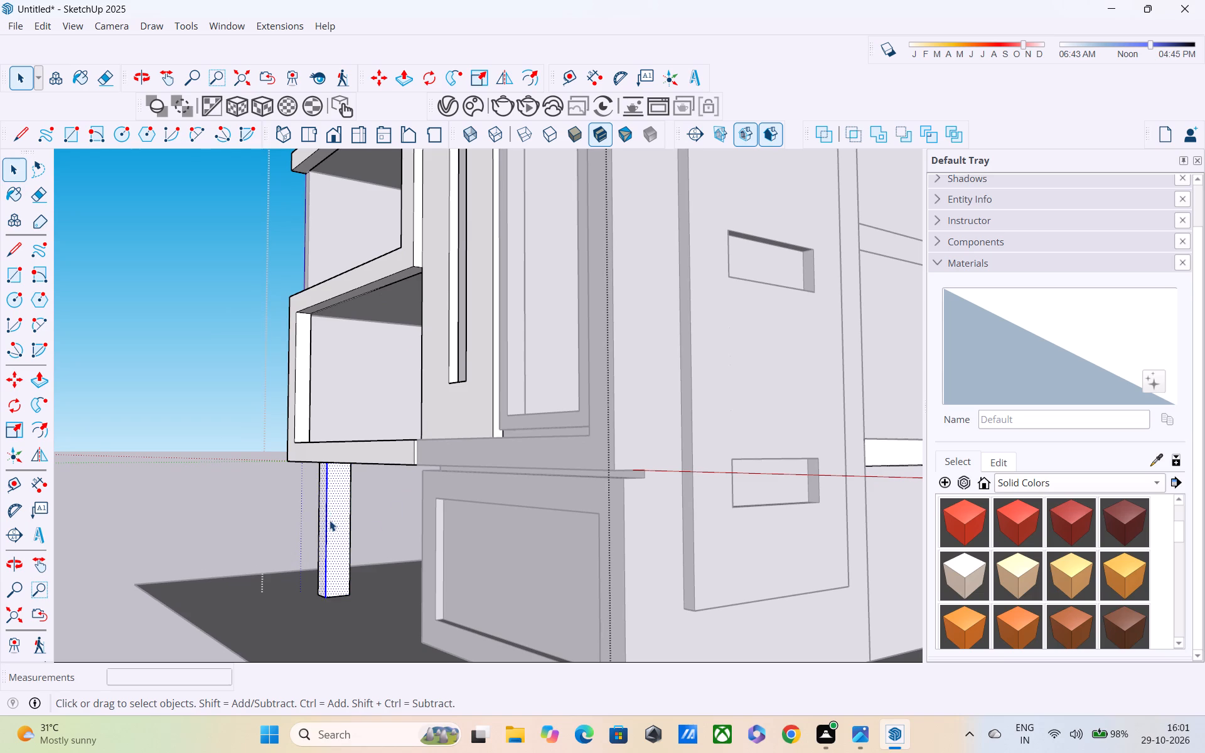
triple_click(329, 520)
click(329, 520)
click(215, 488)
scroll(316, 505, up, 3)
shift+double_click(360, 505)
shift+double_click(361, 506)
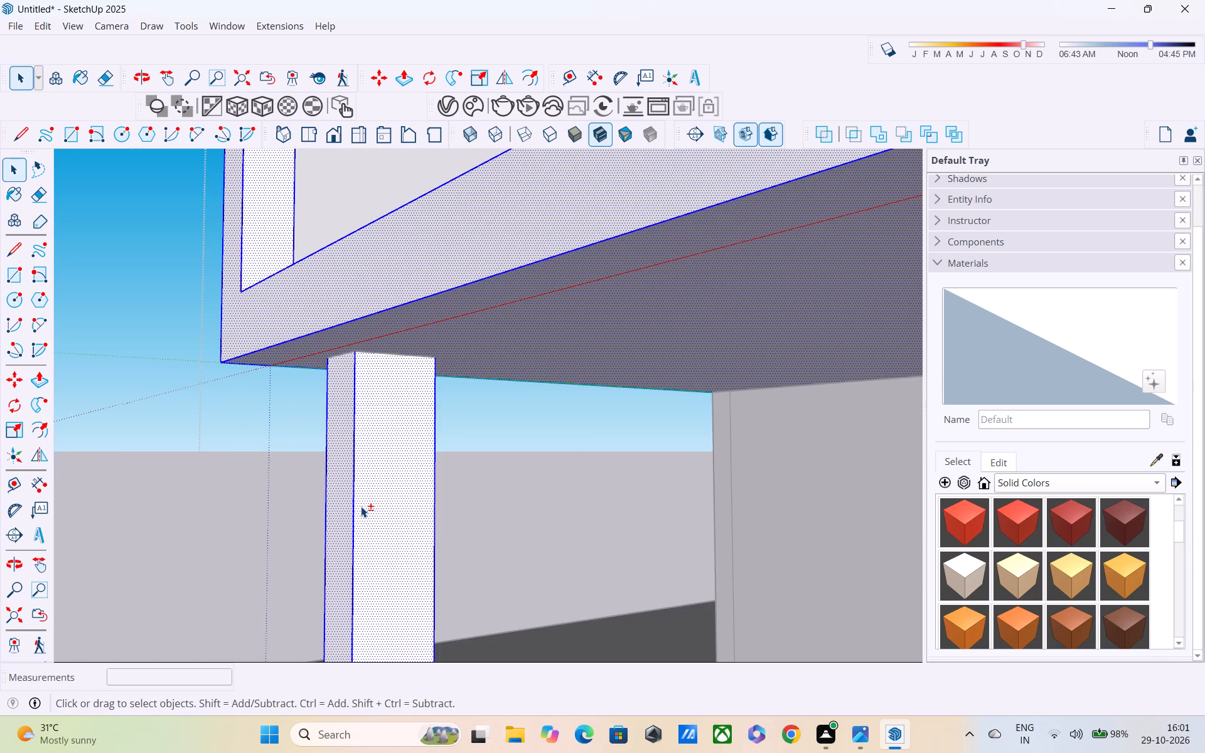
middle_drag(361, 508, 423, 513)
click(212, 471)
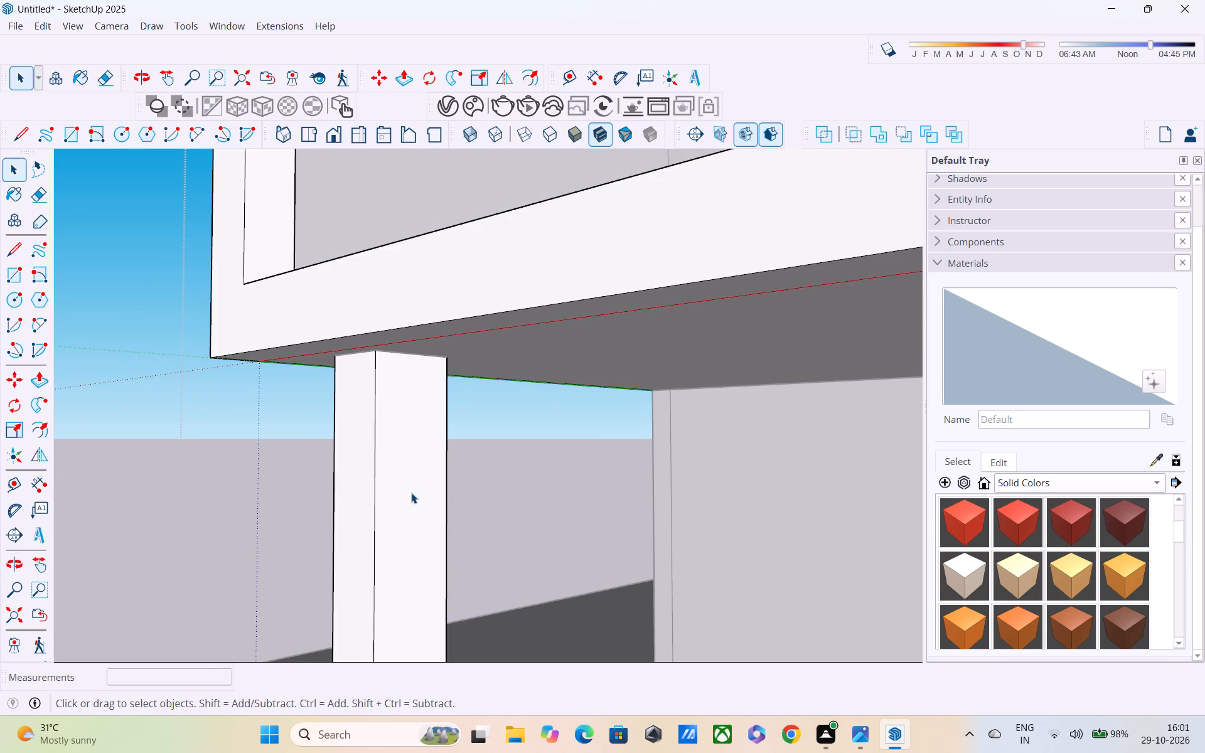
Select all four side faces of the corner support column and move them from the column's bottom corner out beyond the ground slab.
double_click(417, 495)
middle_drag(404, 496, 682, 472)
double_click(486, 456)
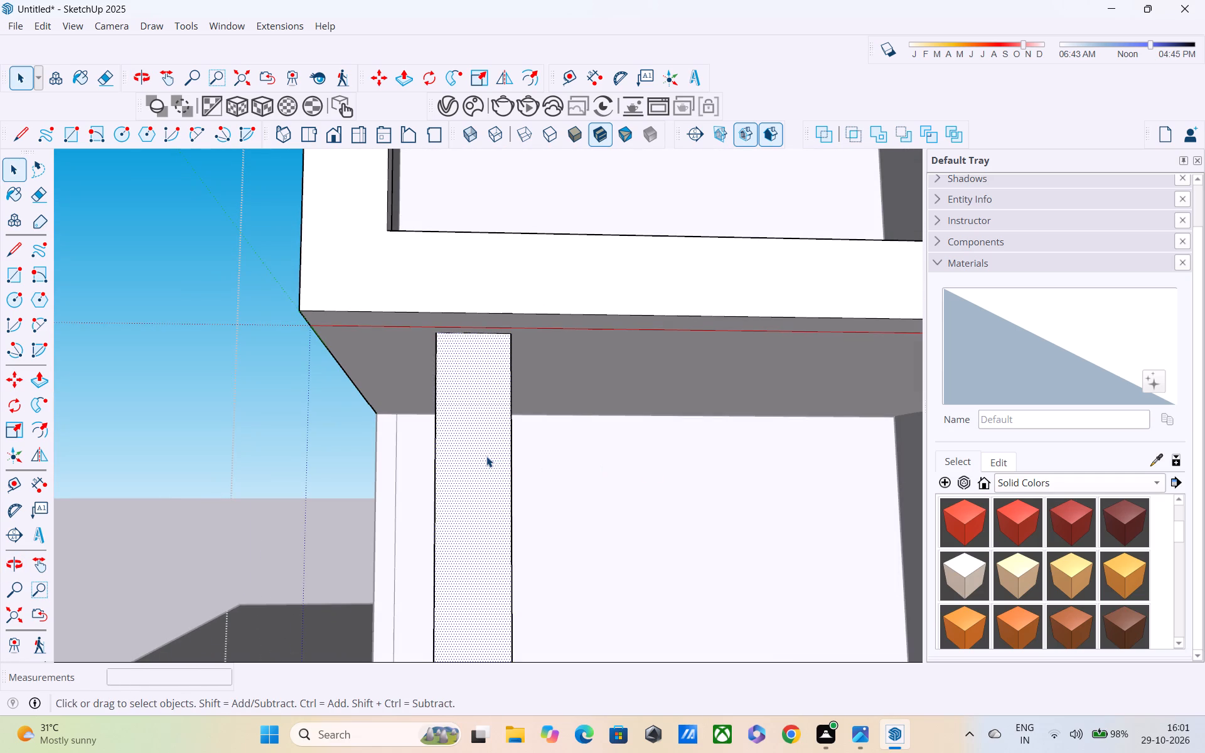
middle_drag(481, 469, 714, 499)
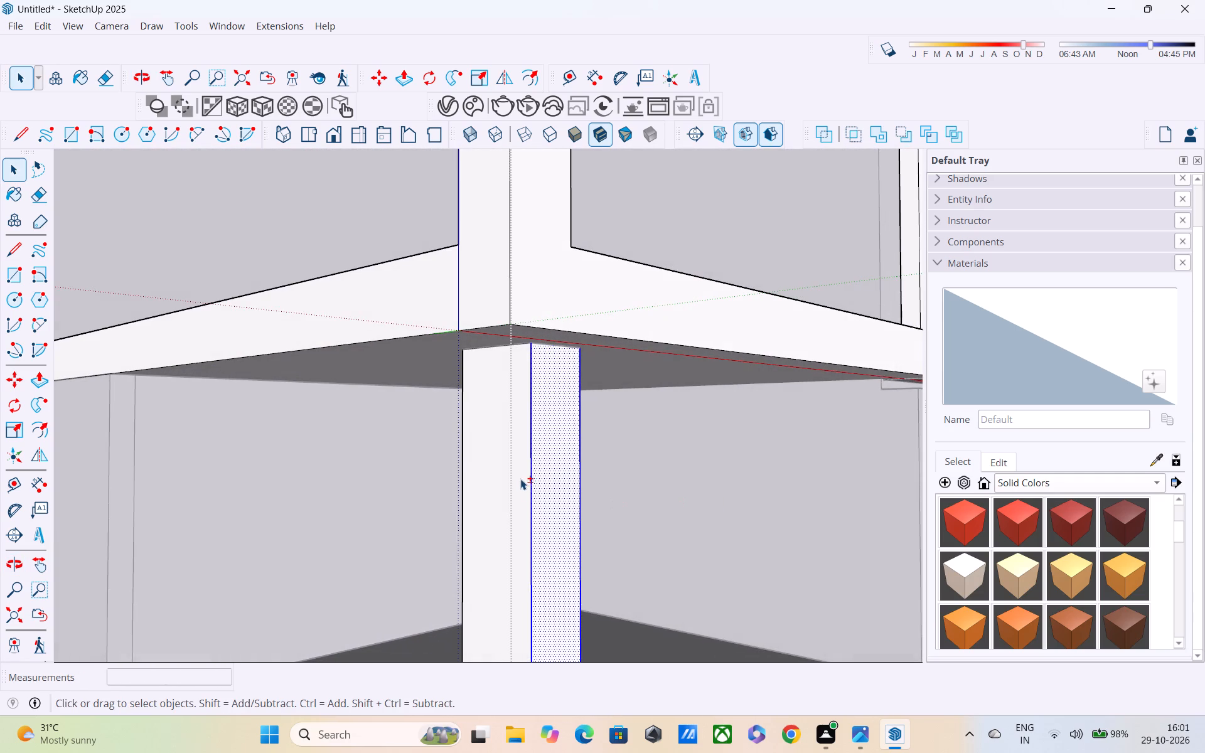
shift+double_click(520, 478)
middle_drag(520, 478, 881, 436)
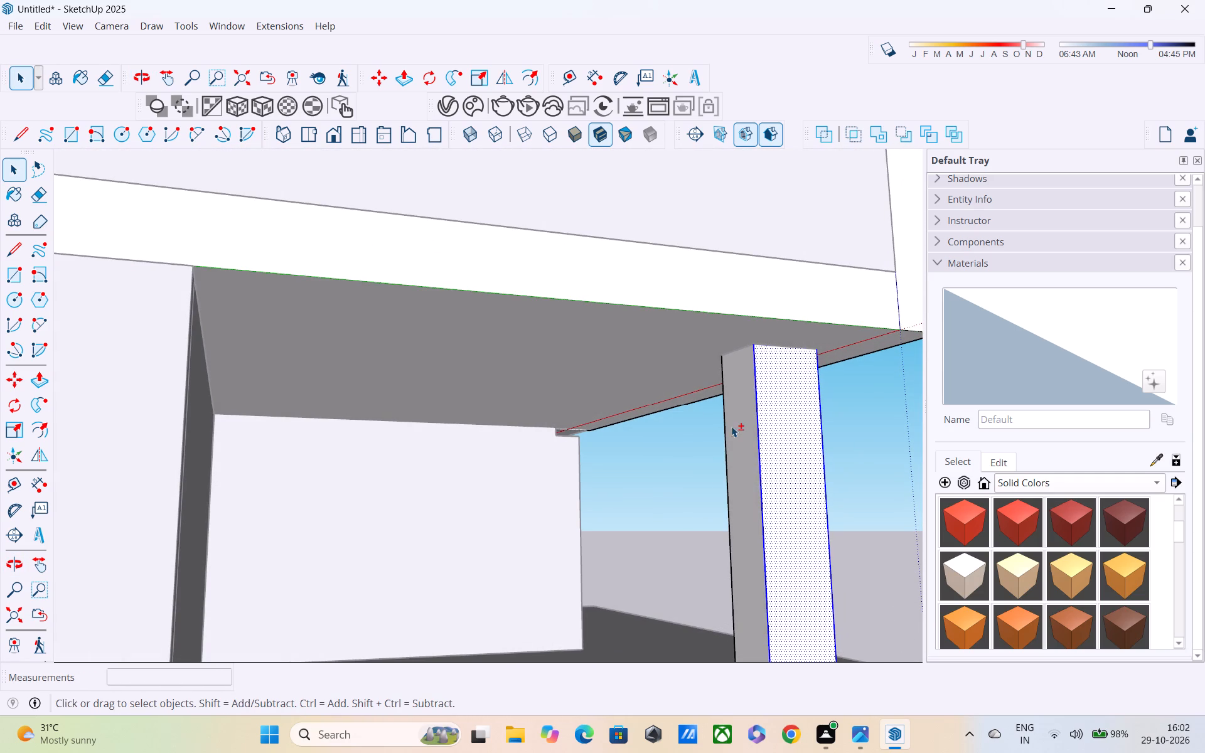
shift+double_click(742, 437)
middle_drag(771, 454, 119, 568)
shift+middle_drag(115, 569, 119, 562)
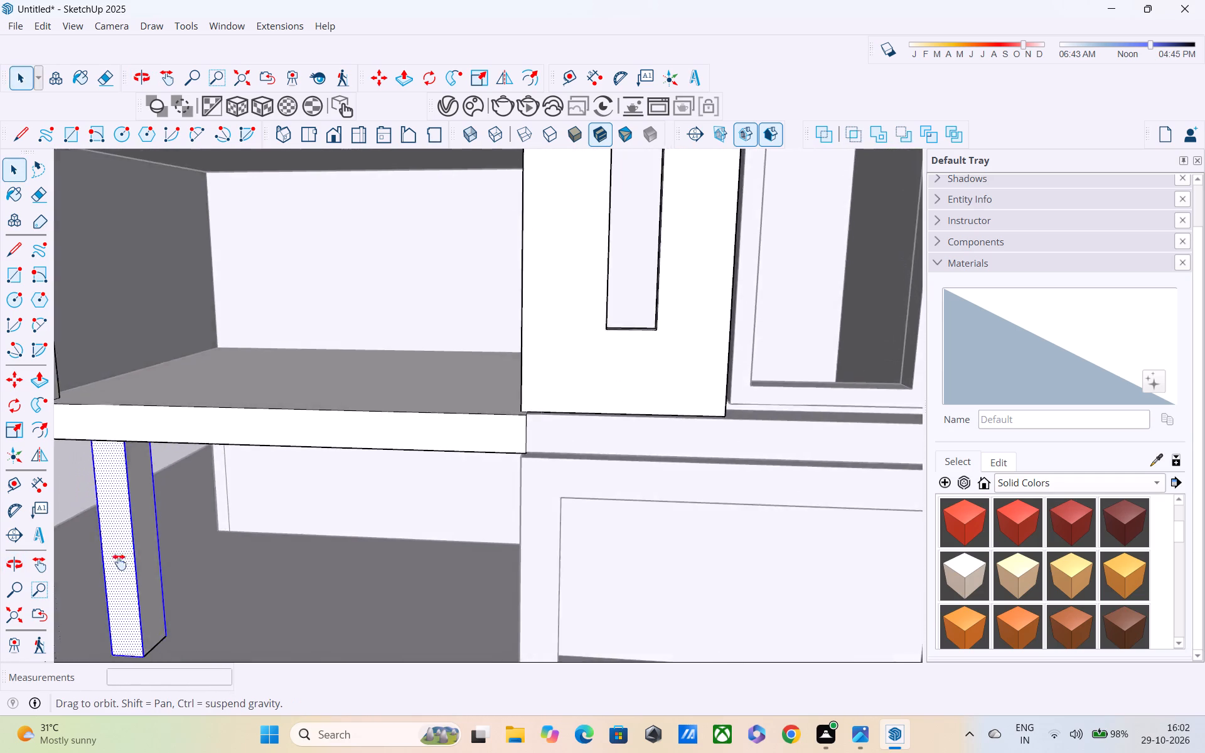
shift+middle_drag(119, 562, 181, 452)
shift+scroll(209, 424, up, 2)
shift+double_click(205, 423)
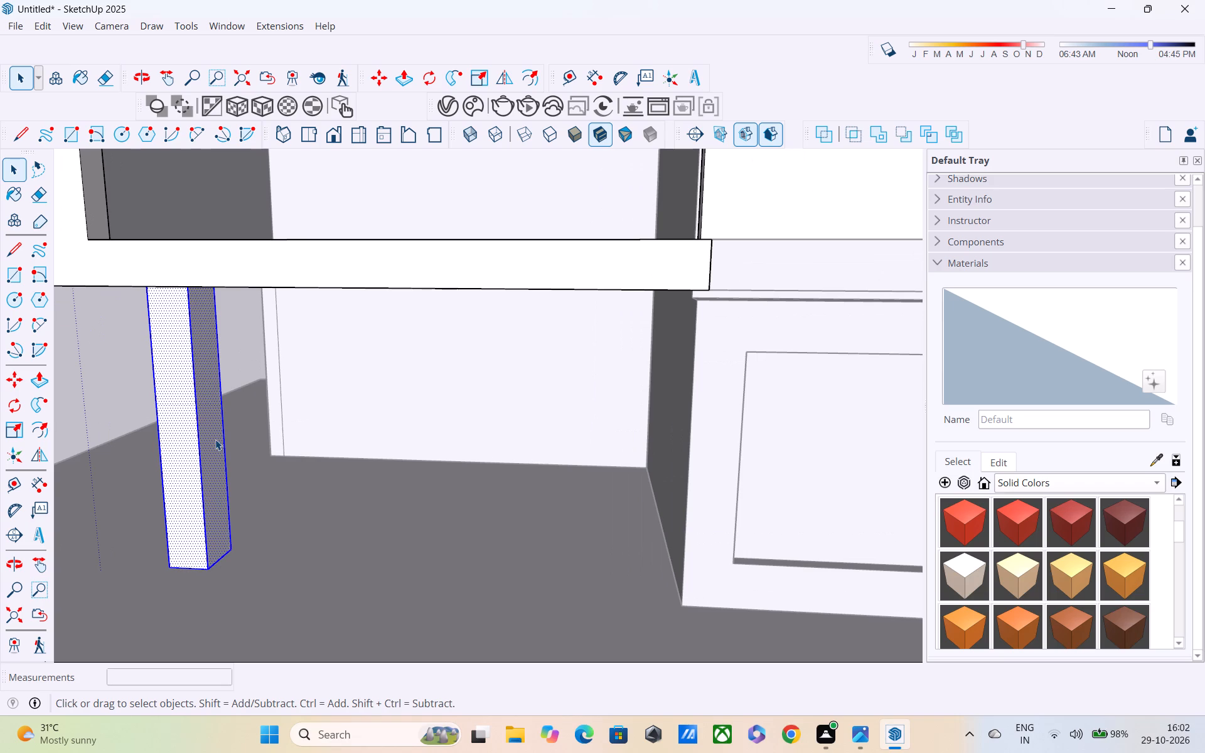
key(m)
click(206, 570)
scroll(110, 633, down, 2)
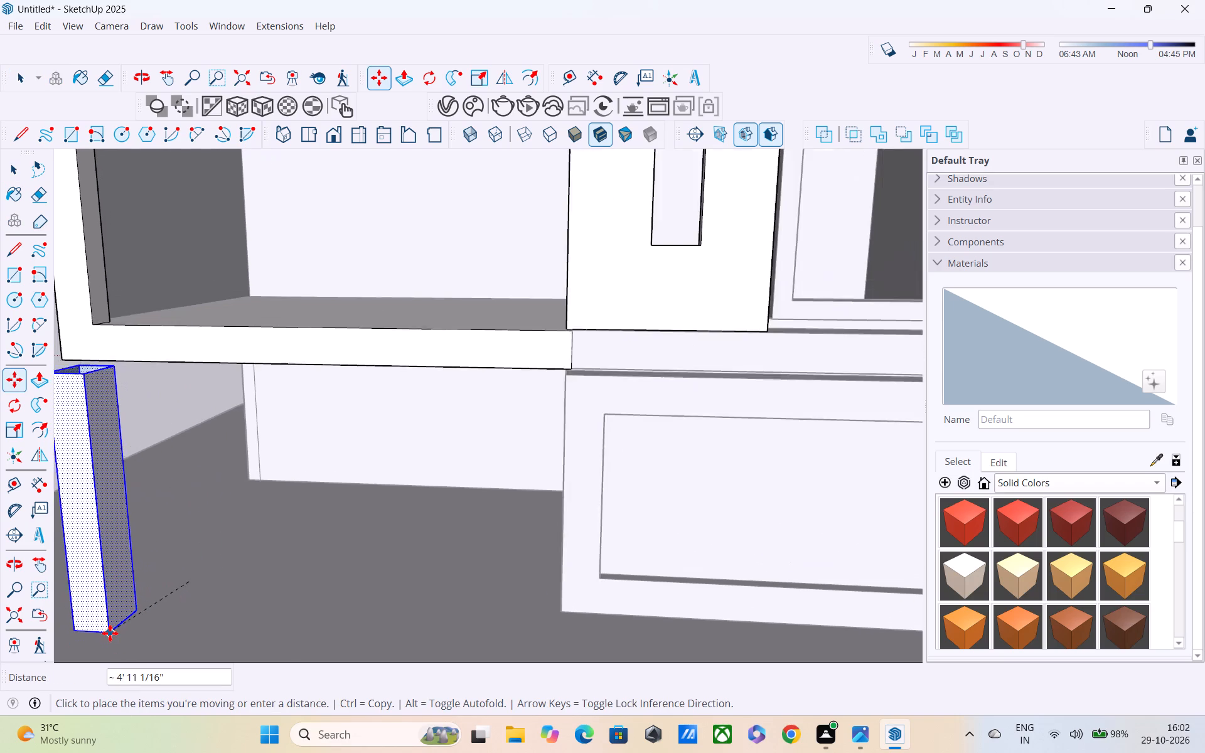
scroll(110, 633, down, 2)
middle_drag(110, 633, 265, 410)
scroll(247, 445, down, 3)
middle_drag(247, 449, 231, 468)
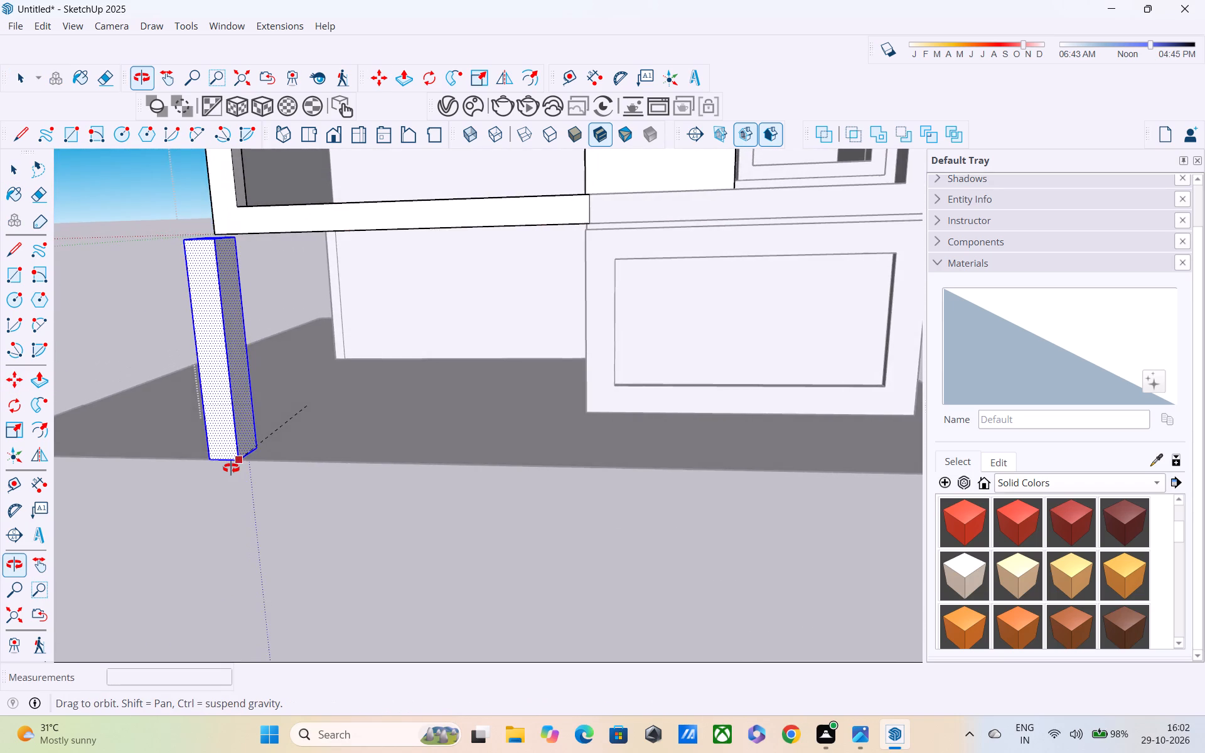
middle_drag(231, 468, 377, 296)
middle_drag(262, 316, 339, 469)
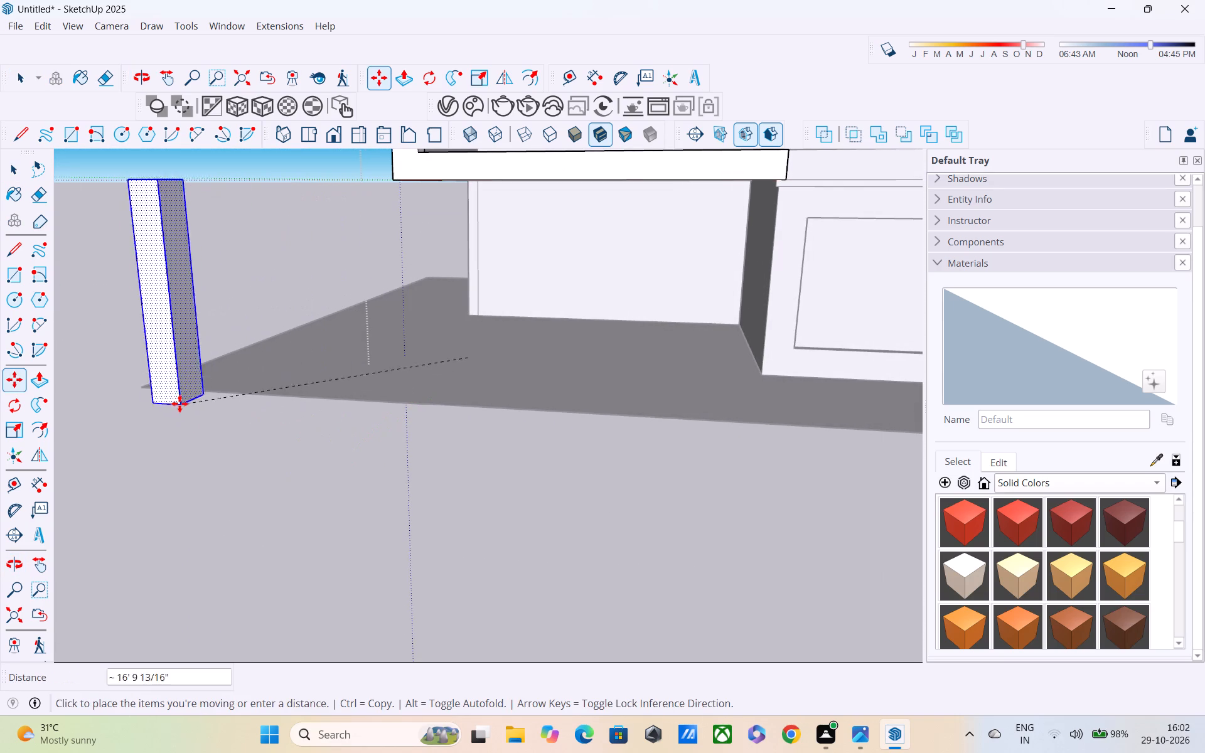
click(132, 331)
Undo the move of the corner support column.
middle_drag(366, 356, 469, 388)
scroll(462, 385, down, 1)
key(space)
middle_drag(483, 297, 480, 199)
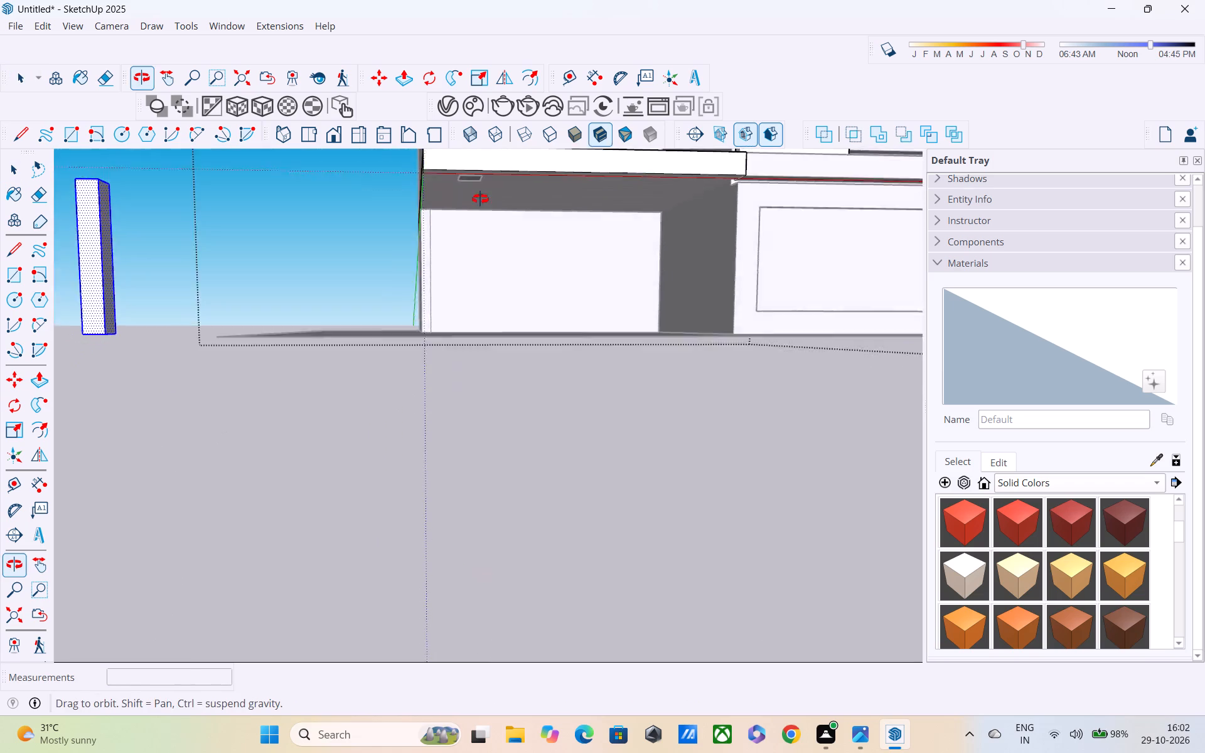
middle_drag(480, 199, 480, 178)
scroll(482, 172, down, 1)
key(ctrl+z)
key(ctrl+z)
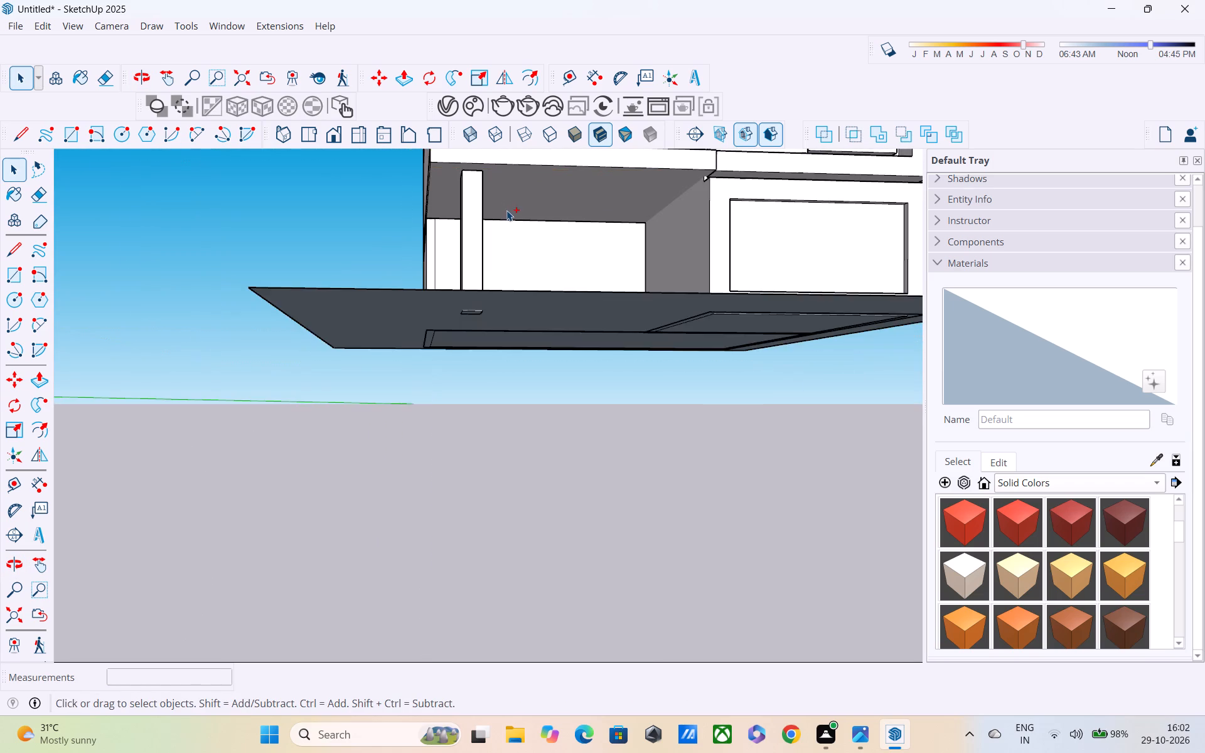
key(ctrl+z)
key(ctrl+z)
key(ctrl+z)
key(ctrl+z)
Undo the recent edits back past the creation of the corner support column under the overhang.
key(ctrl+z)
key(ctrl+z)
key(ctrl+z)
key(ctrl+z)
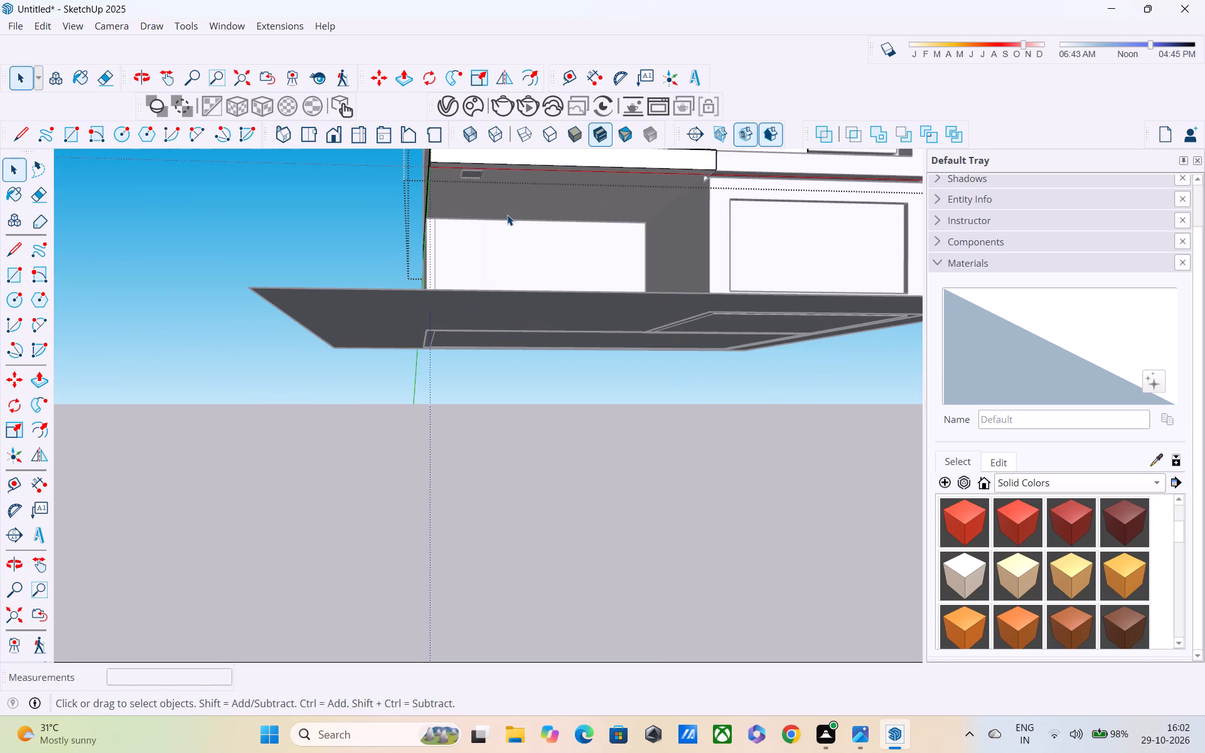
key(ctrl+z)
key(ctrl+z)
key(ctrl+z)
Select the ground slab and examine the open bay beneath the overhanging corner from above, below and both sides.
scroll(508, 216, down, 1)
middle_drag(518, 251, 531, 309)
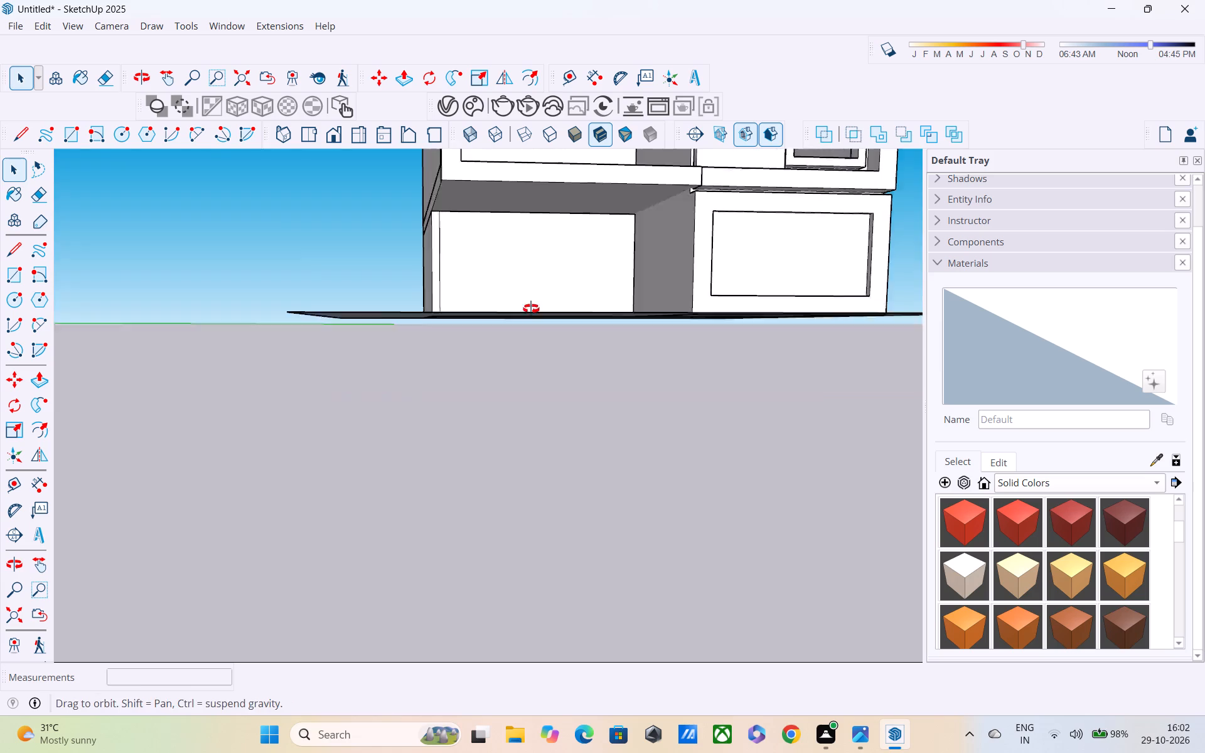
middle_drag(531, 309, 541, 382)
click(327, 342)
middle_drag(441, 277, 262, 435)
scroll(425, 243, up, 3)
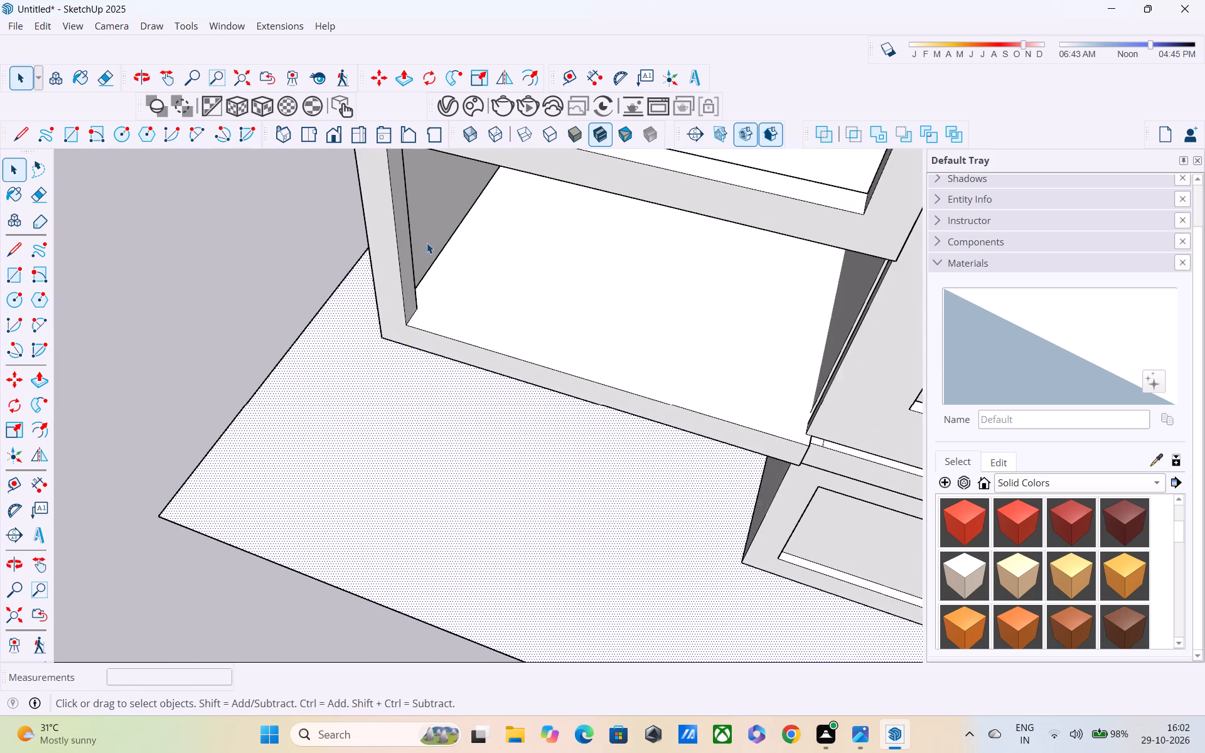
middle_drag(439, 253, 427, 139)
scroll(427, 137, down, 5)
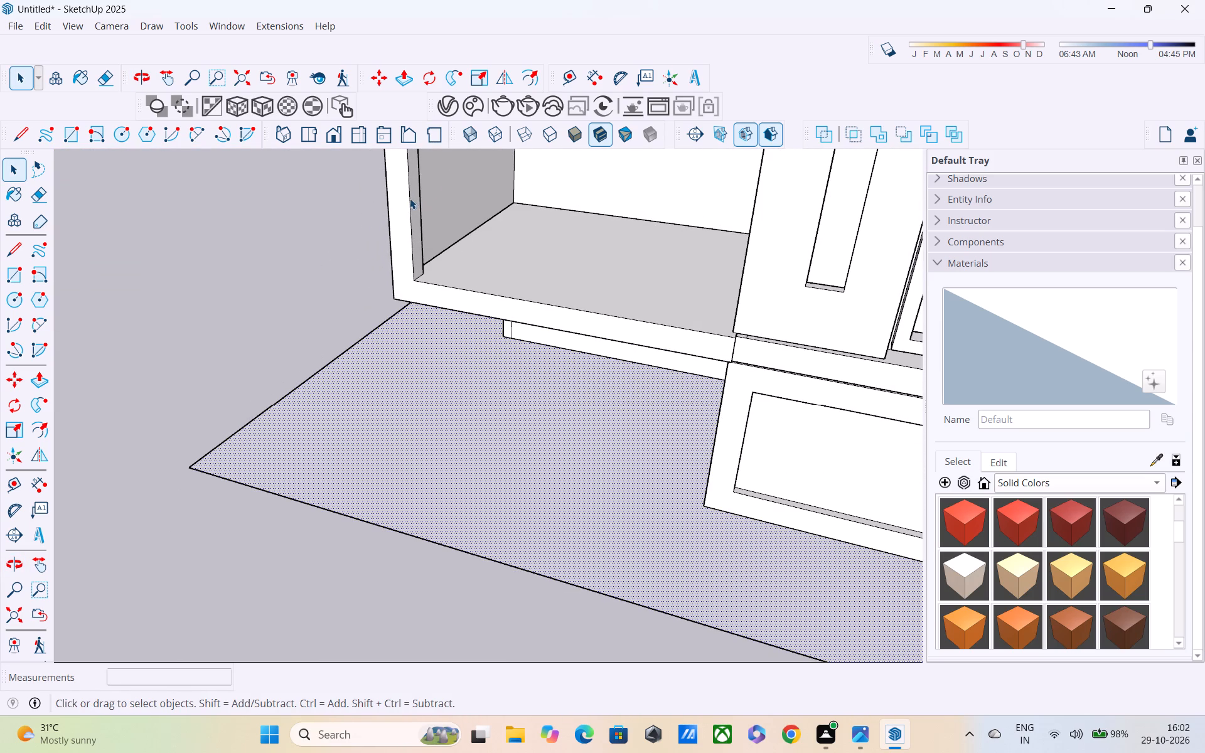
scroll(476, 252, down, 2)
middle_drag(462, 242, 397, 147)
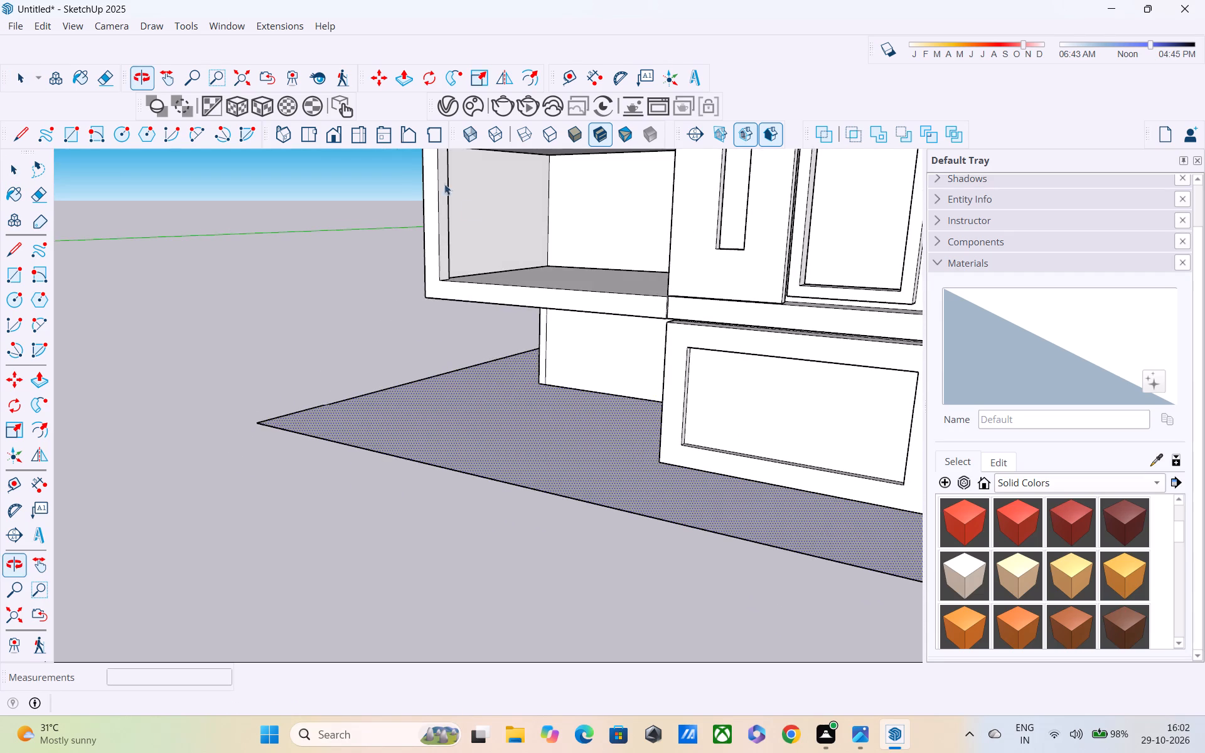
scroll(500, 242, down, 1)
middle_drag(467, 104, 466, 88)
middle_drag(496, 270, 463, 108)
scroll(469, 88, up, 1)
scroll(492, 280, up, 3)
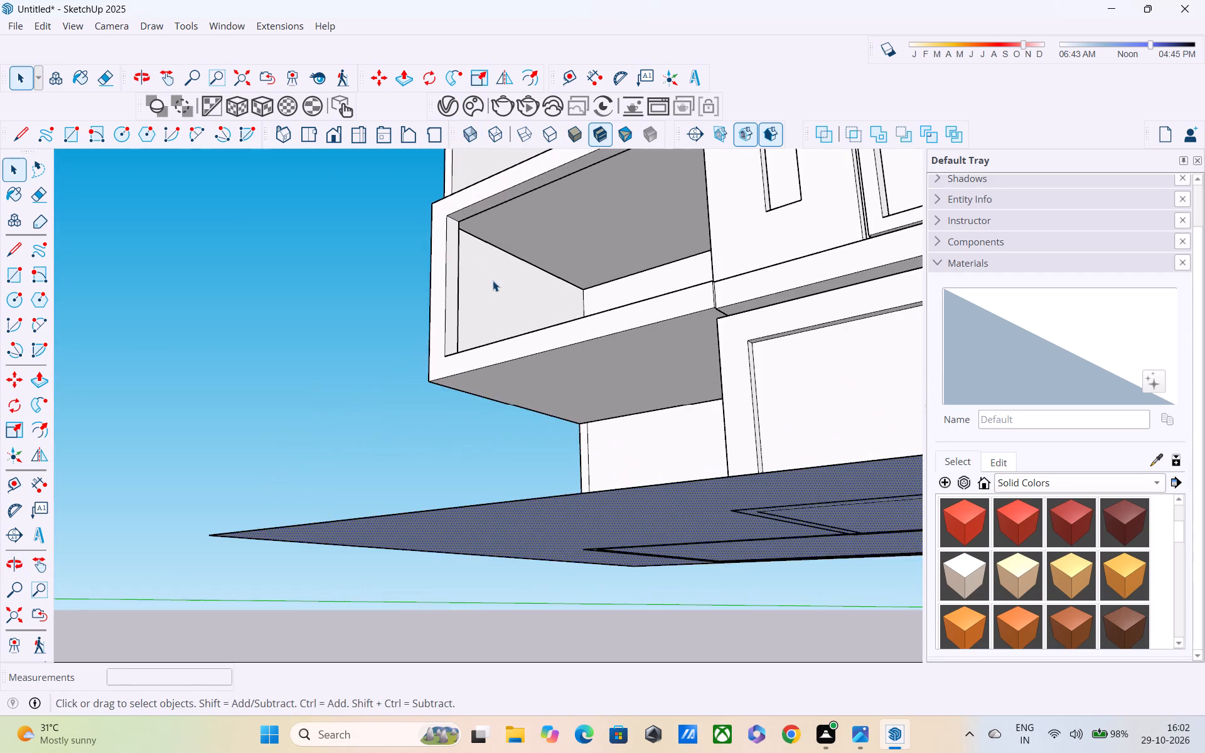
middle_drag(496, 293, 500, 326)
scroll(547, 393, up, 4)
middle_drag(495, 352, 479, 297)
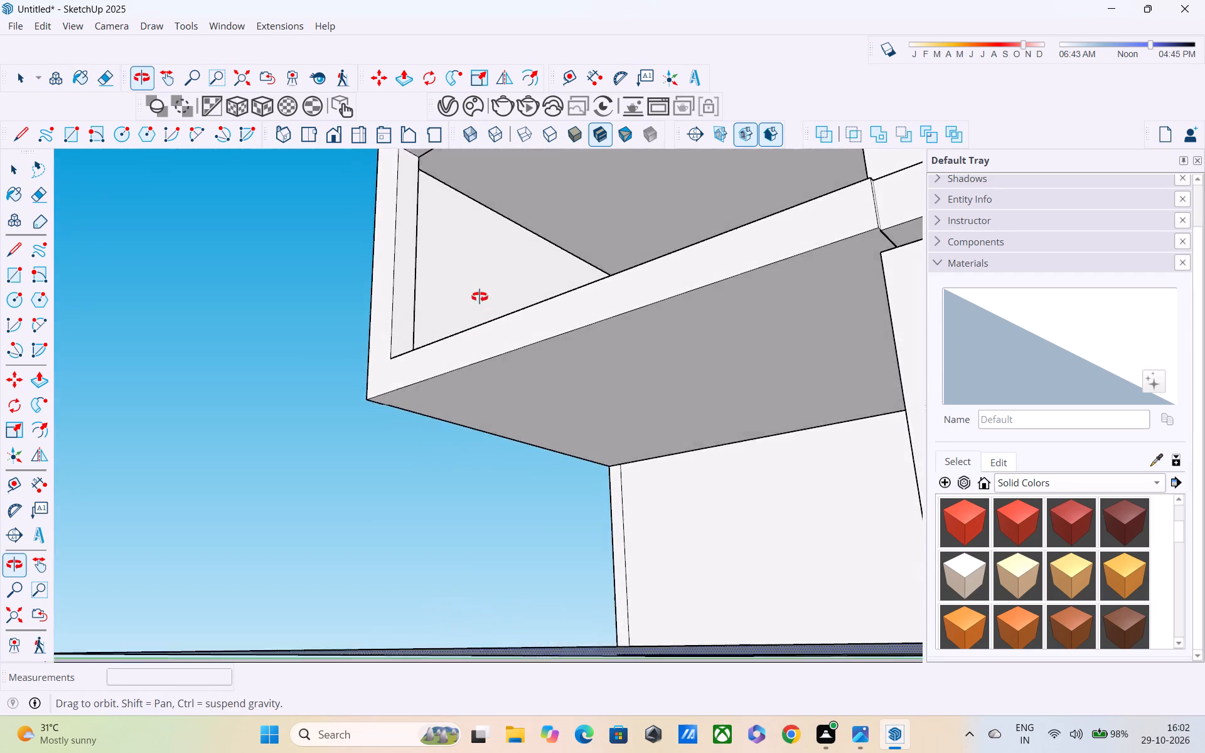
middle_drag(479, 297, 478, 292)
scroll(483, 310, down, 4)
shift+middle_drag(517, 388, 511, 319)
middle_drag(511, 318, 538, 424)
middle_drag(538, 427, 655, 496)
middle_drag(511, 446, 537, 475)
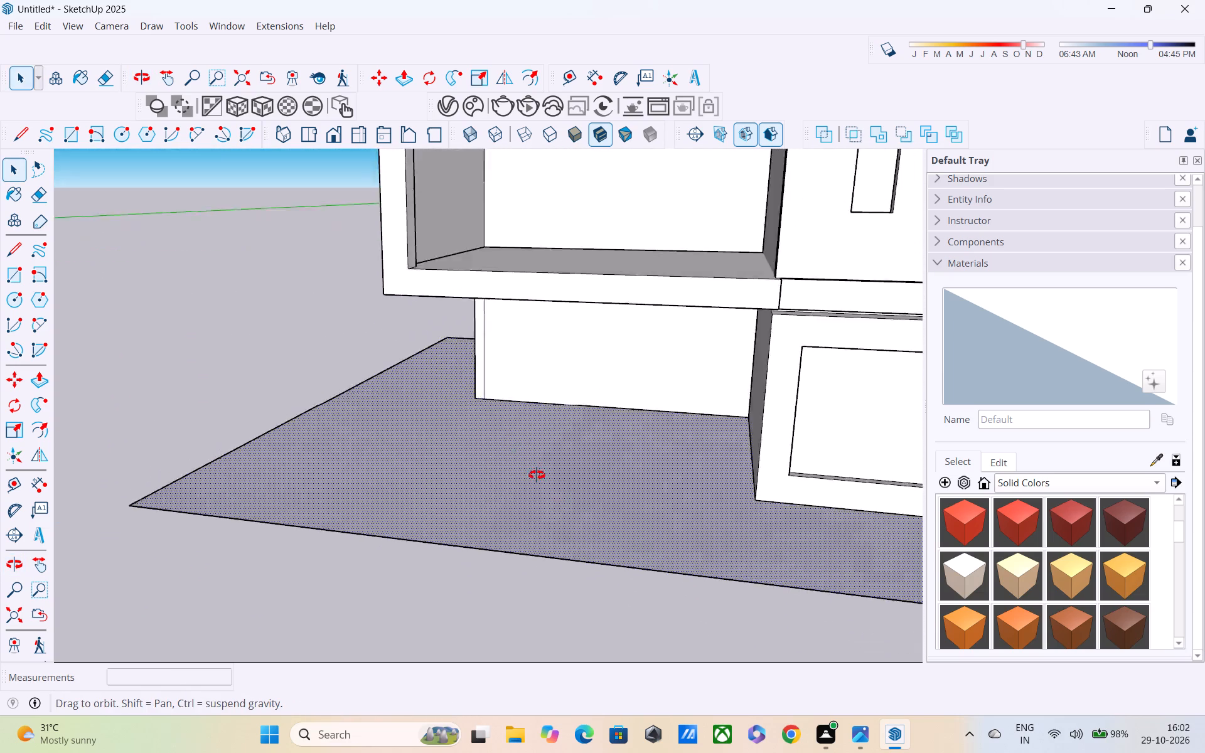
middle_drag(537, 475, 874, 442)
middle_drag(436, 467, 450, 391)
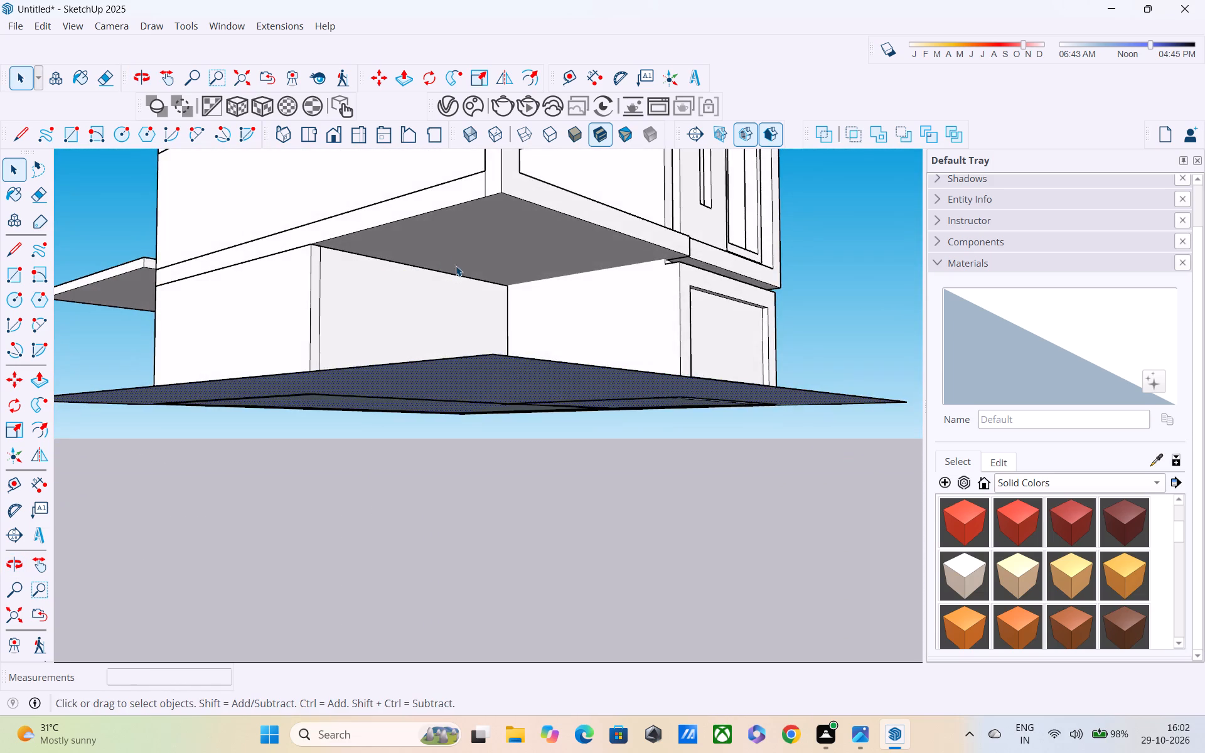
scroll(458, 226, up, 3)
middle_drag(476, 225, 503, 271)
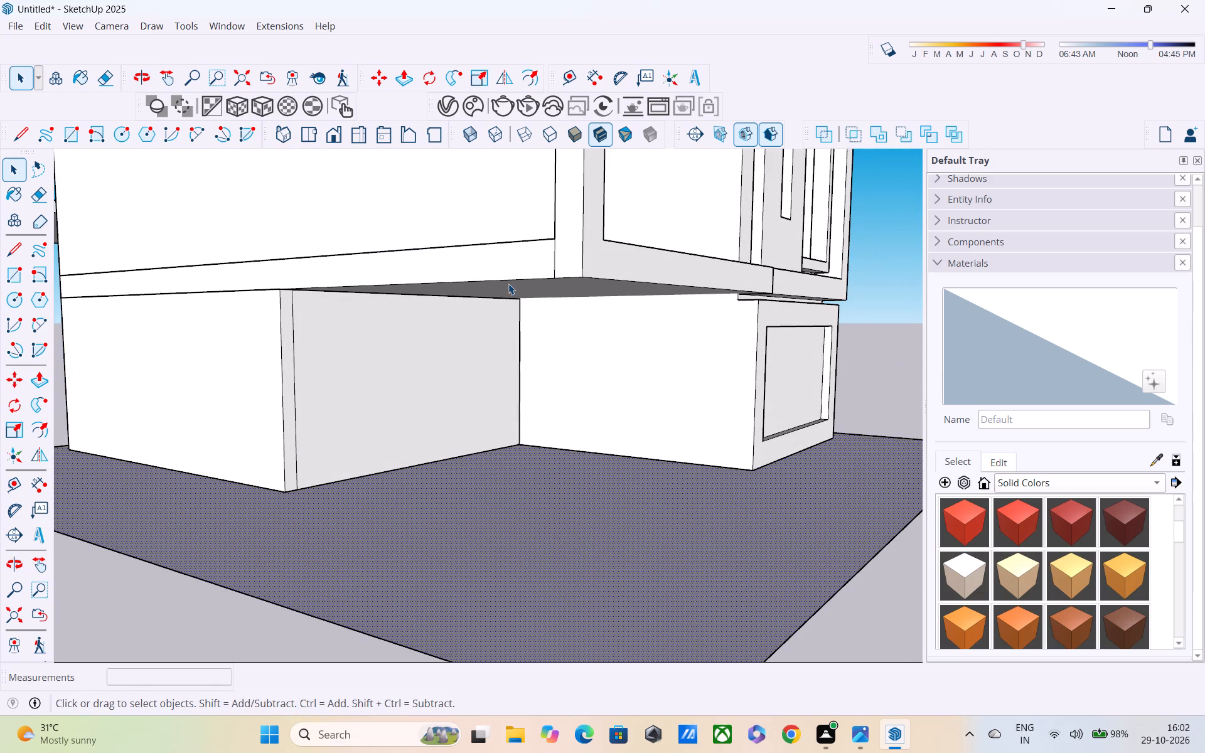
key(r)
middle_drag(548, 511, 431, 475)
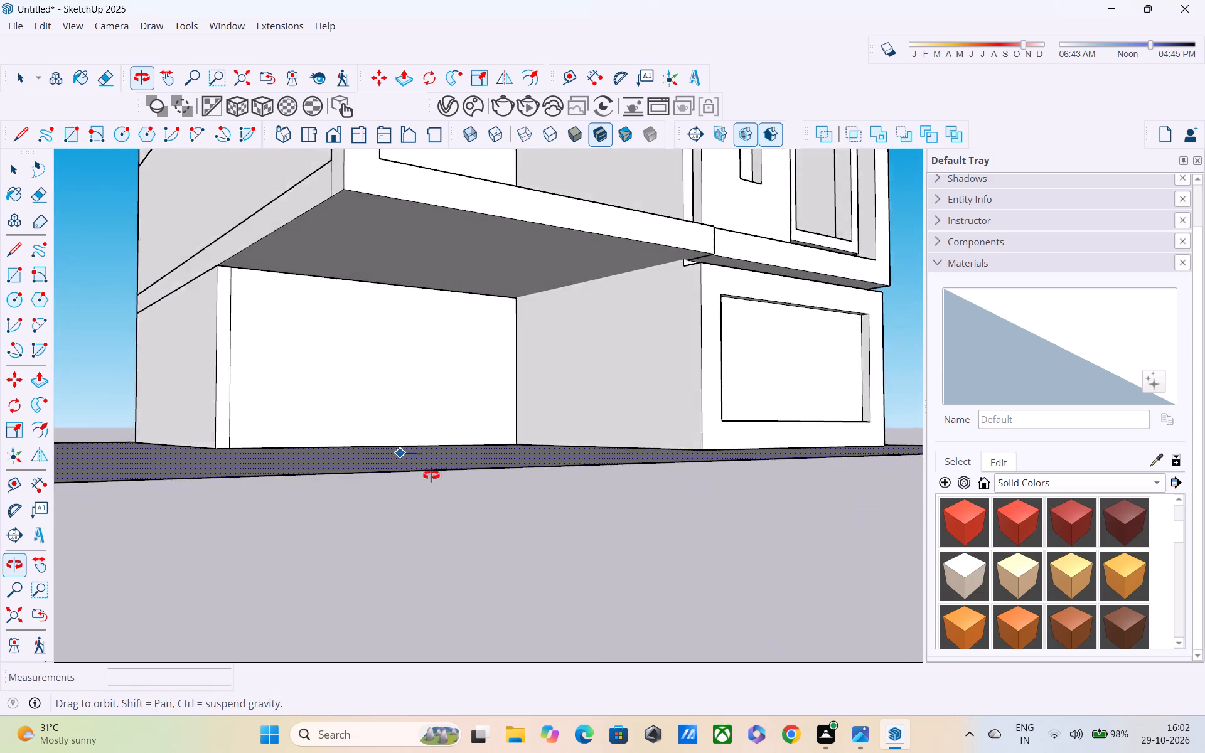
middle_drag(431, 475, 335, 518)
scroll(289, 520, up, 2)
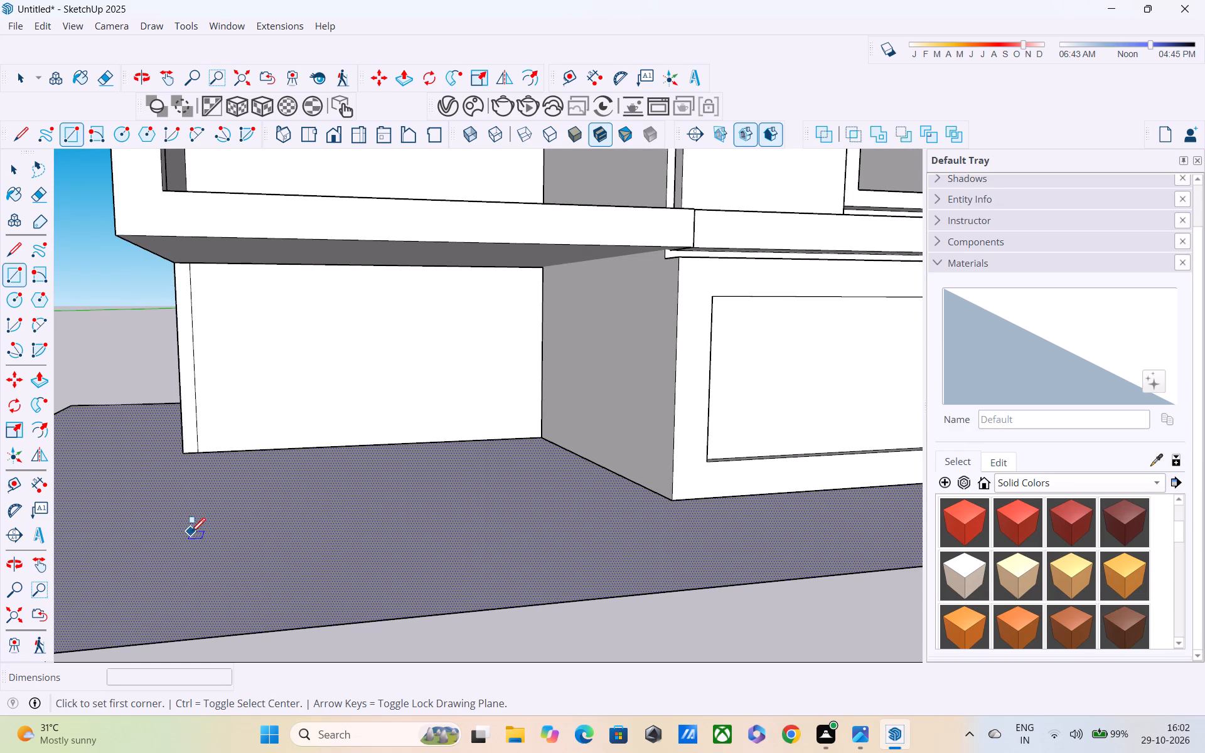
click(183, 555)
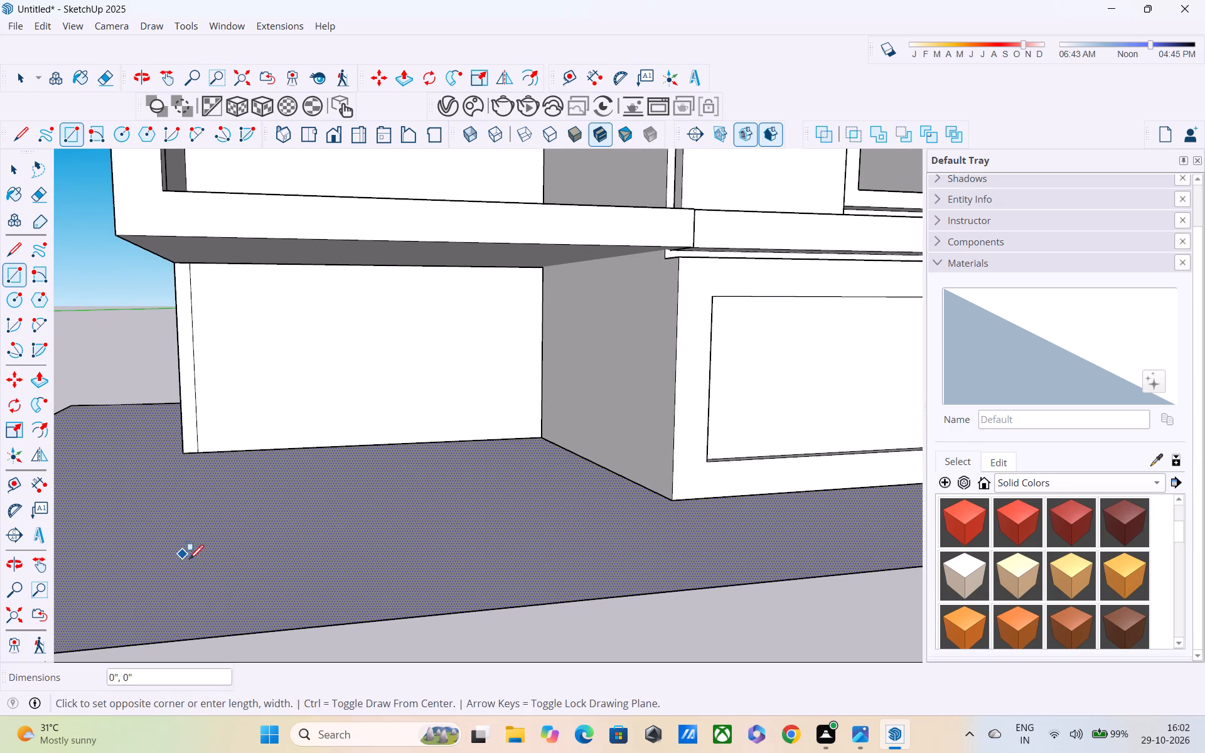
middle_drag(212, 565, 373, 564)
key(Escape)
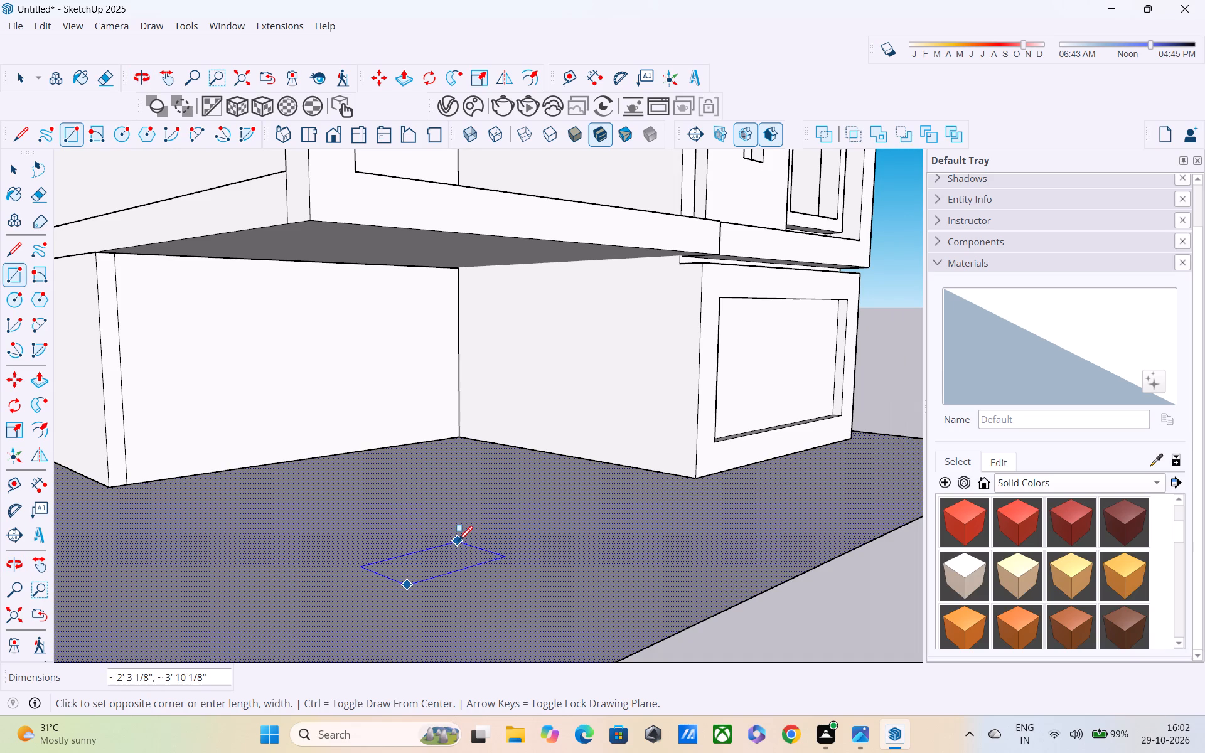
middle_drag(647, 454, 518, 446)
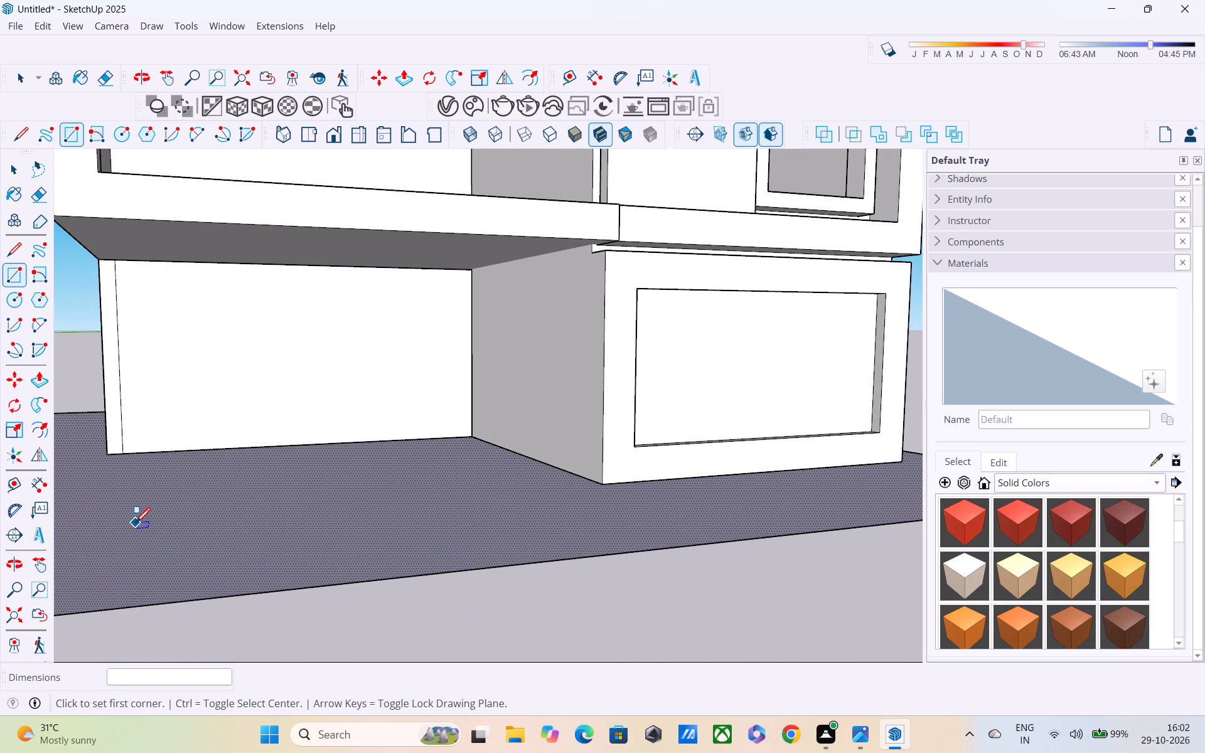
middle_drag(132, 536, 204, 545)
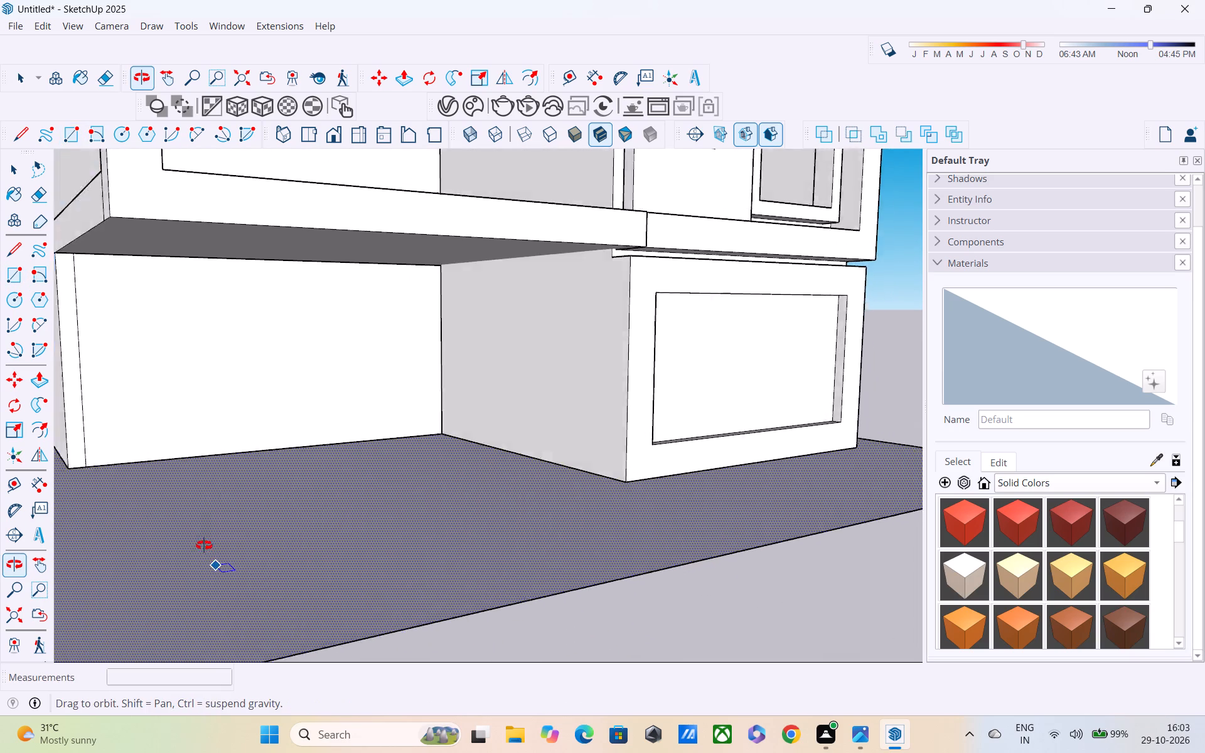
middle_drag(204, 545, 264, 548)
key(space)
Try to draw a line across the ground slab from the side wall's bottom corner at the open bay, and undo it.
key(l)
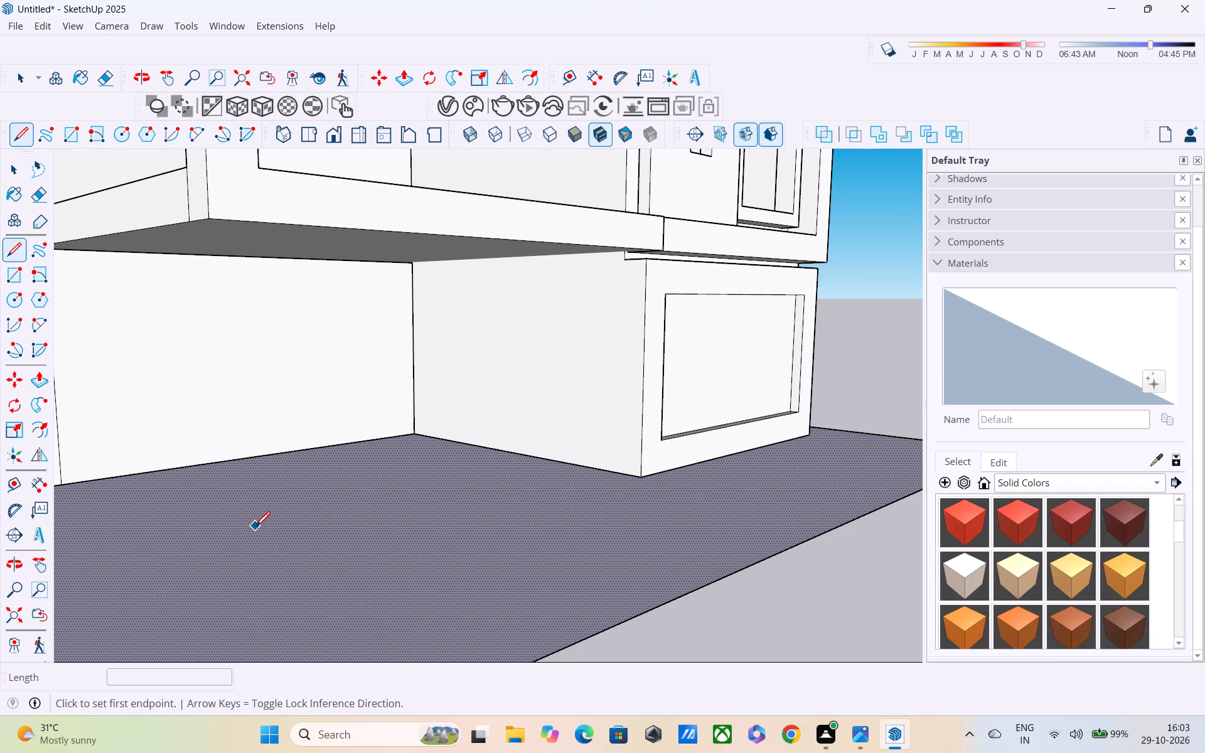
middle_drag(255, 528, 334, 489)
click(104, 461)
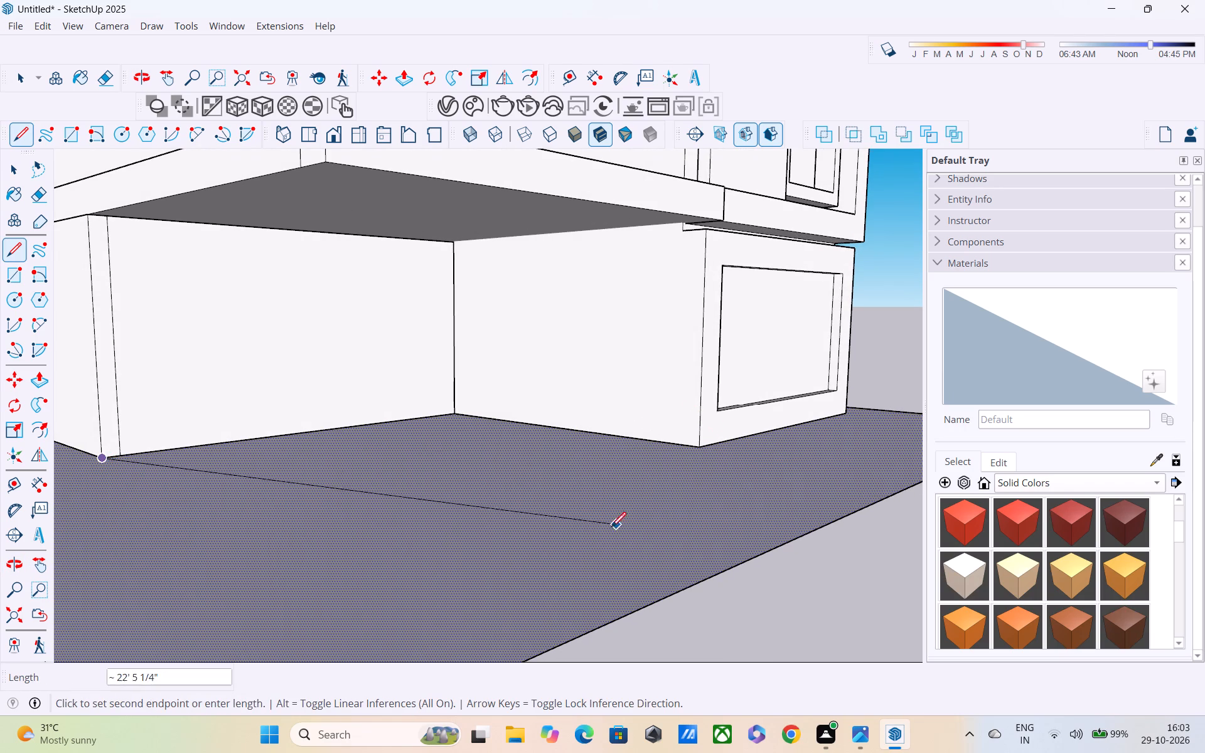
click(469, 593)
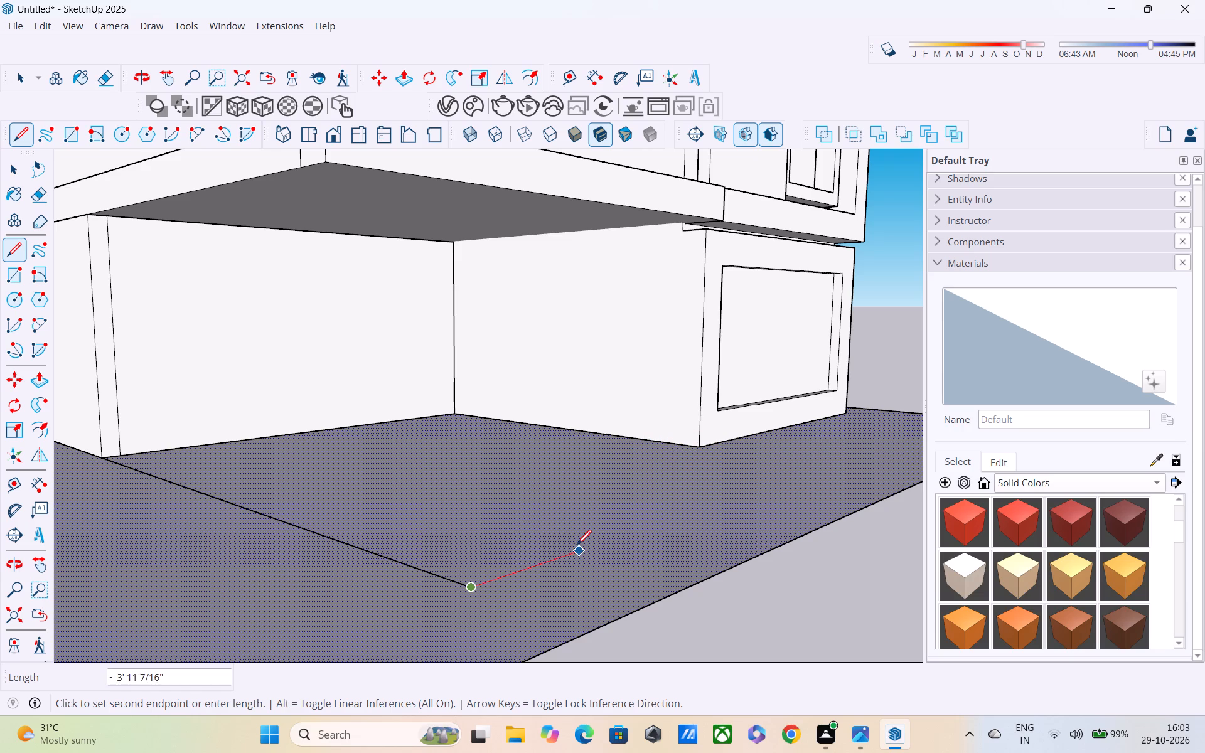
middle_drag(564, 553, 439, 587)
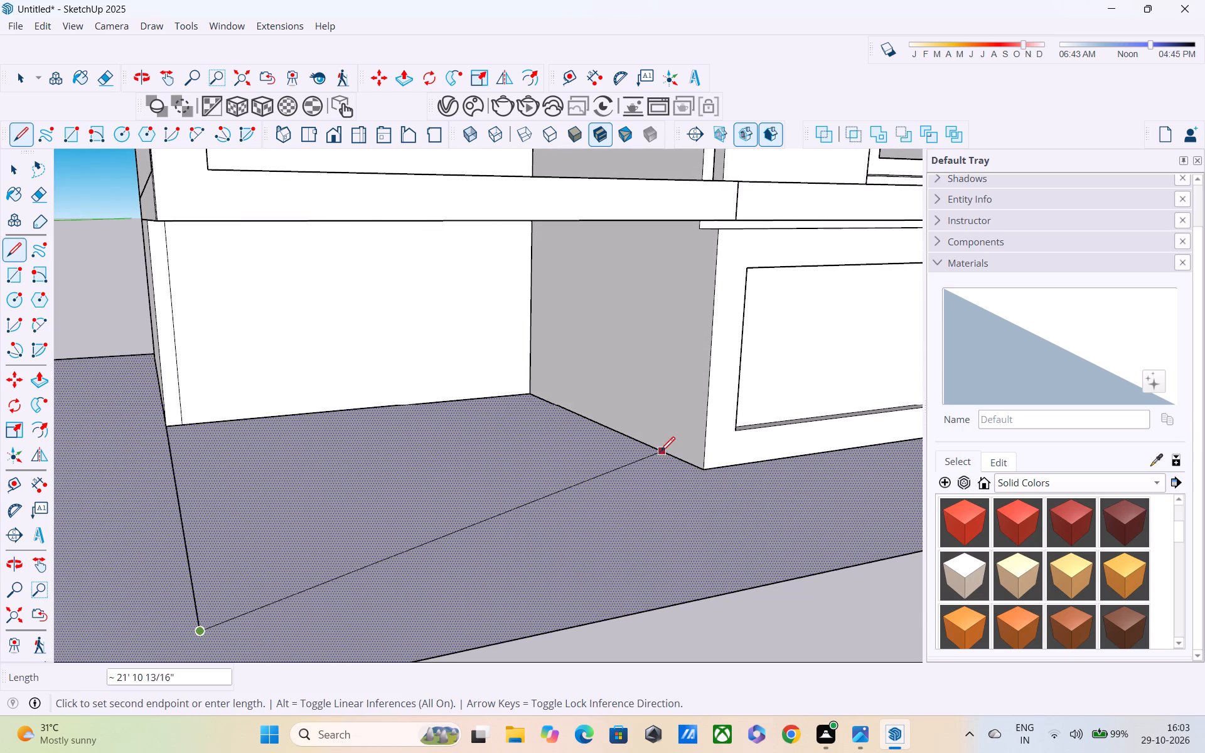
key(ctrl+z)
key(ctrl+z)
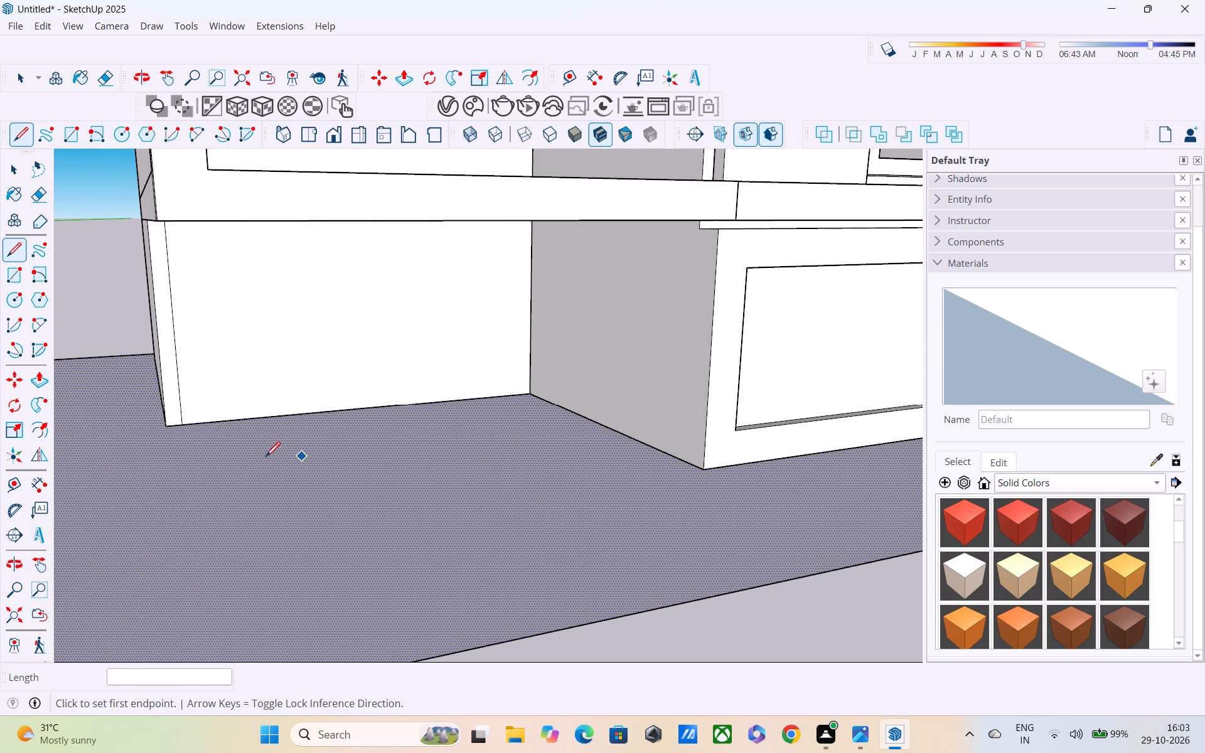
Draw a line on the ground slab from the side wall's bottom corner, extending past the open bay's outer corner.
click(161, 428)
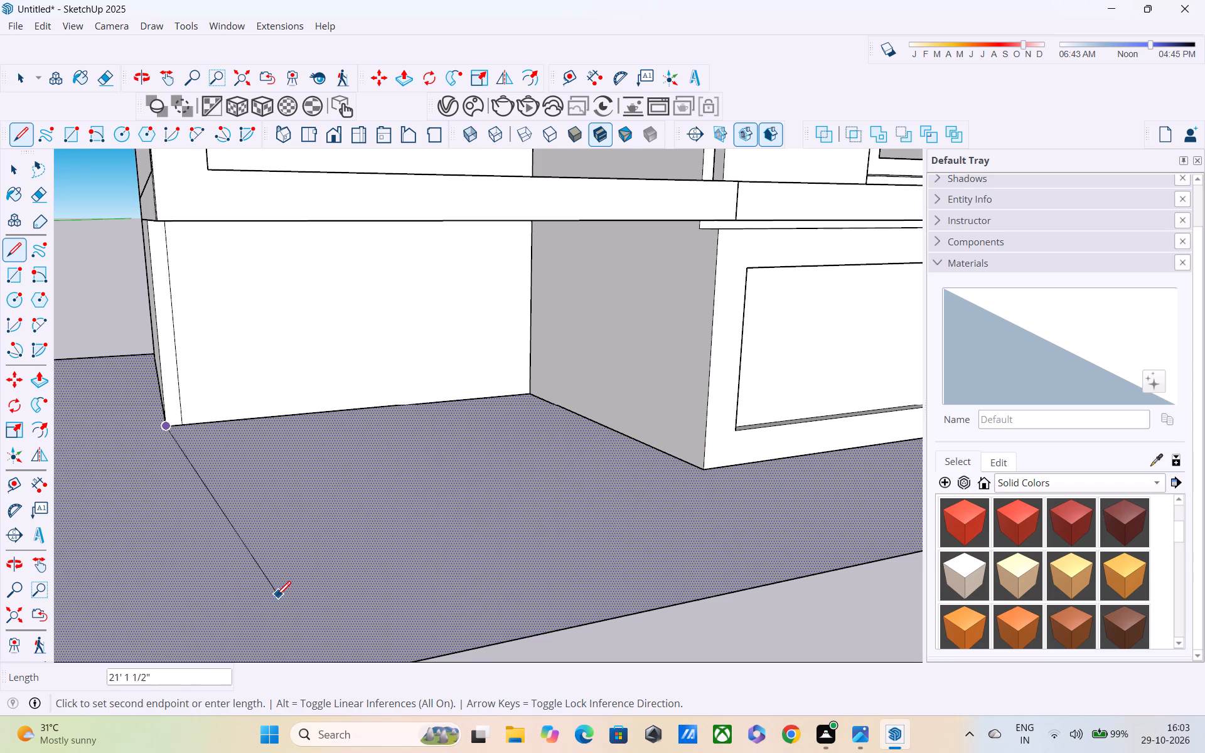
click(206, 607)
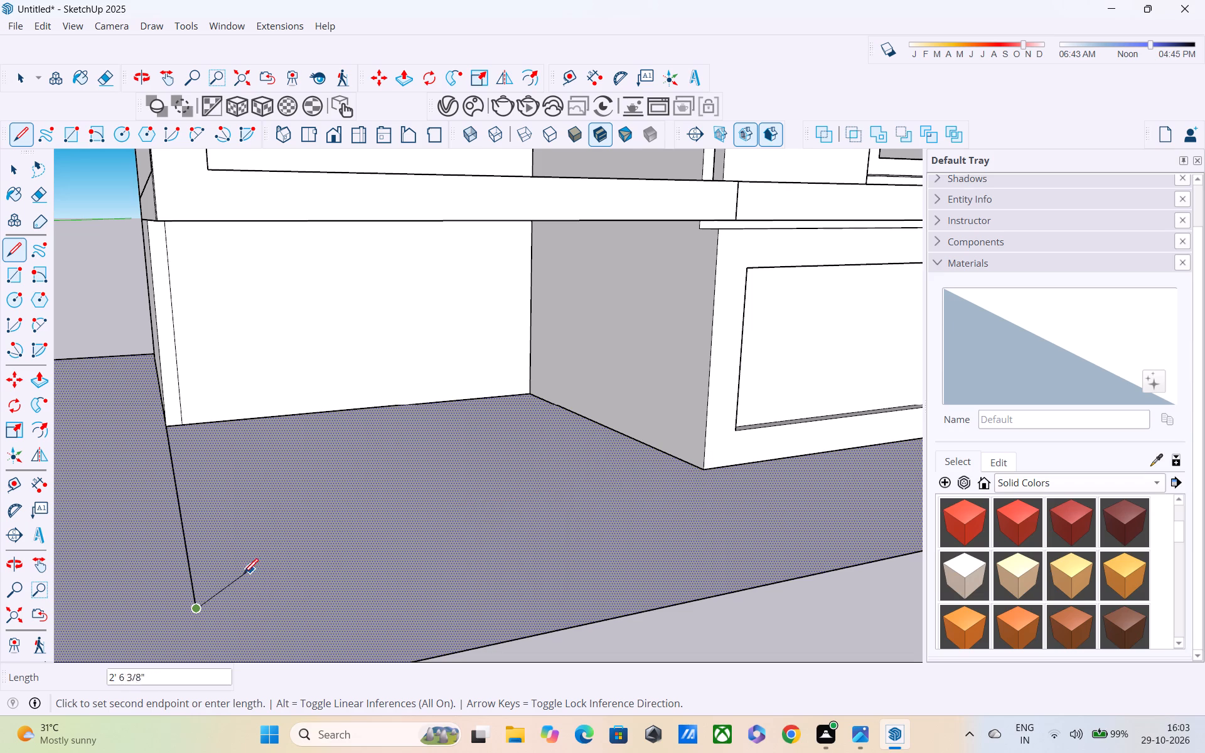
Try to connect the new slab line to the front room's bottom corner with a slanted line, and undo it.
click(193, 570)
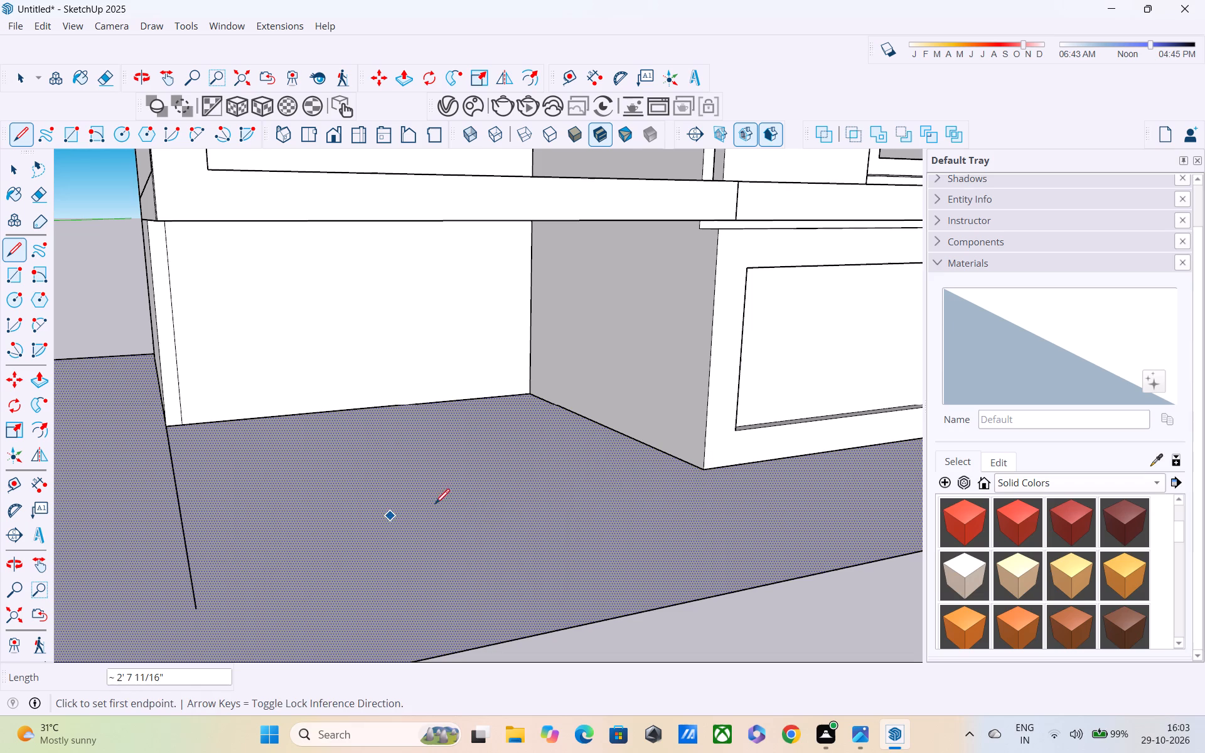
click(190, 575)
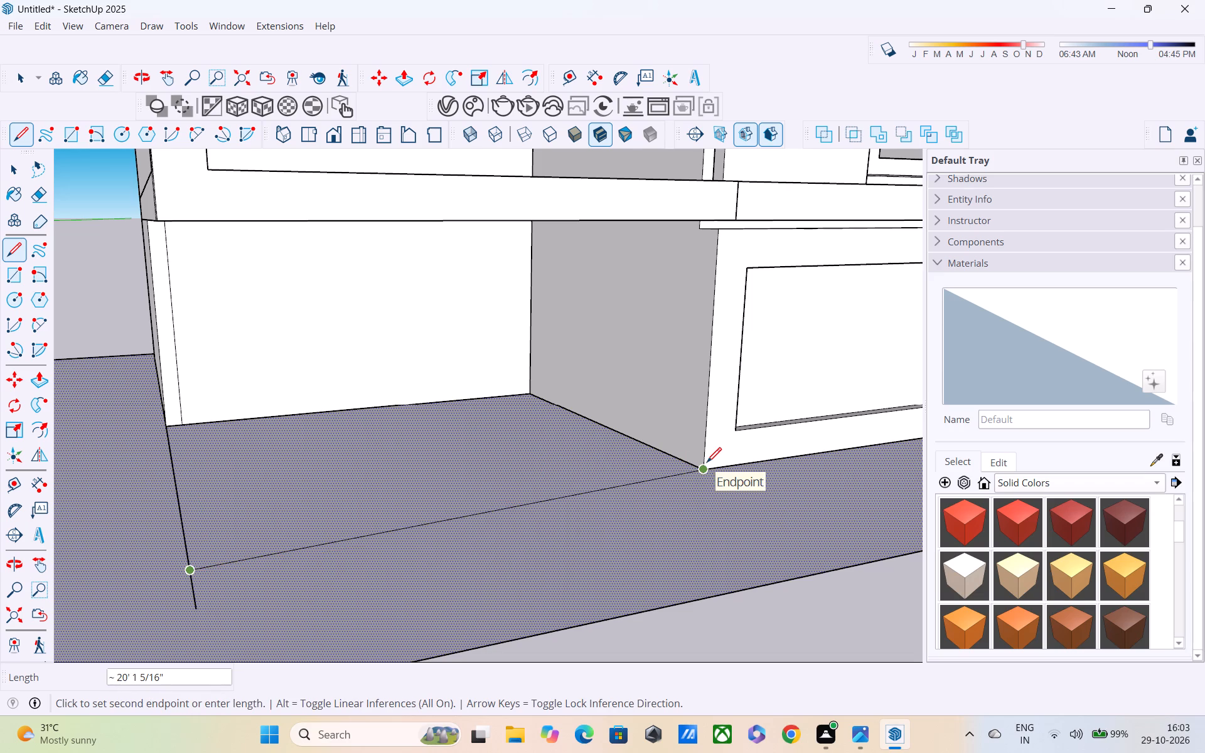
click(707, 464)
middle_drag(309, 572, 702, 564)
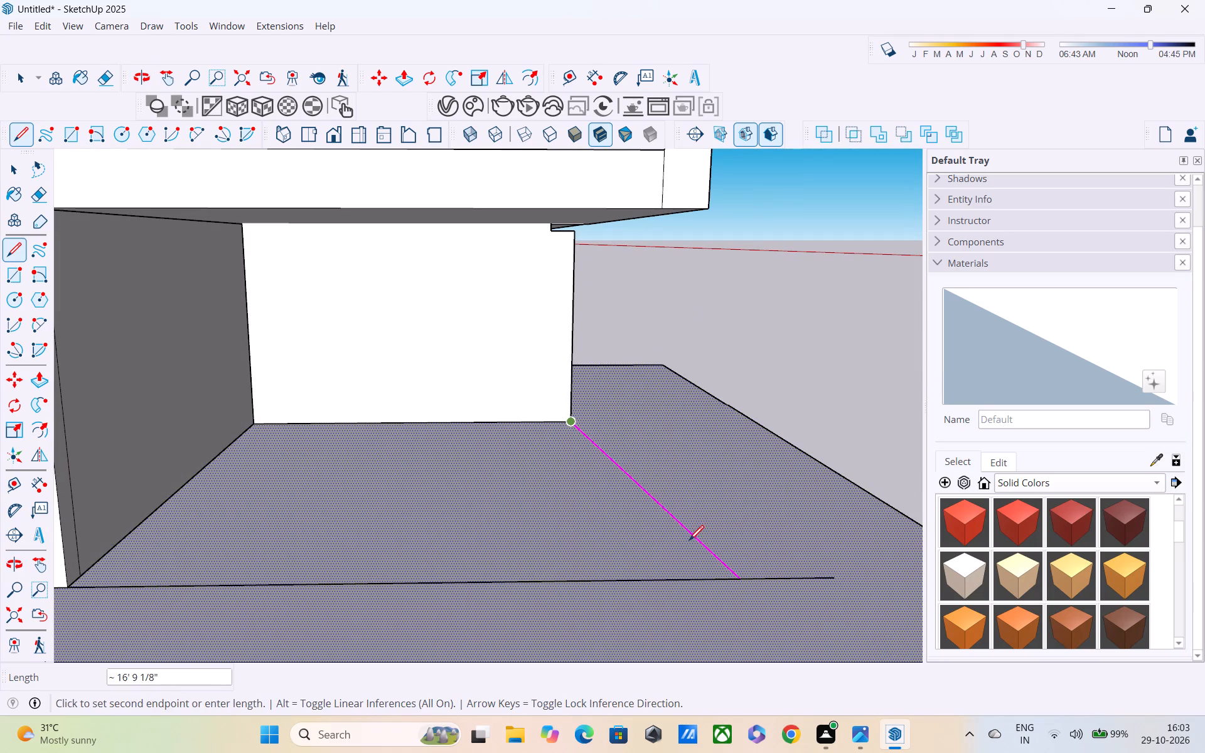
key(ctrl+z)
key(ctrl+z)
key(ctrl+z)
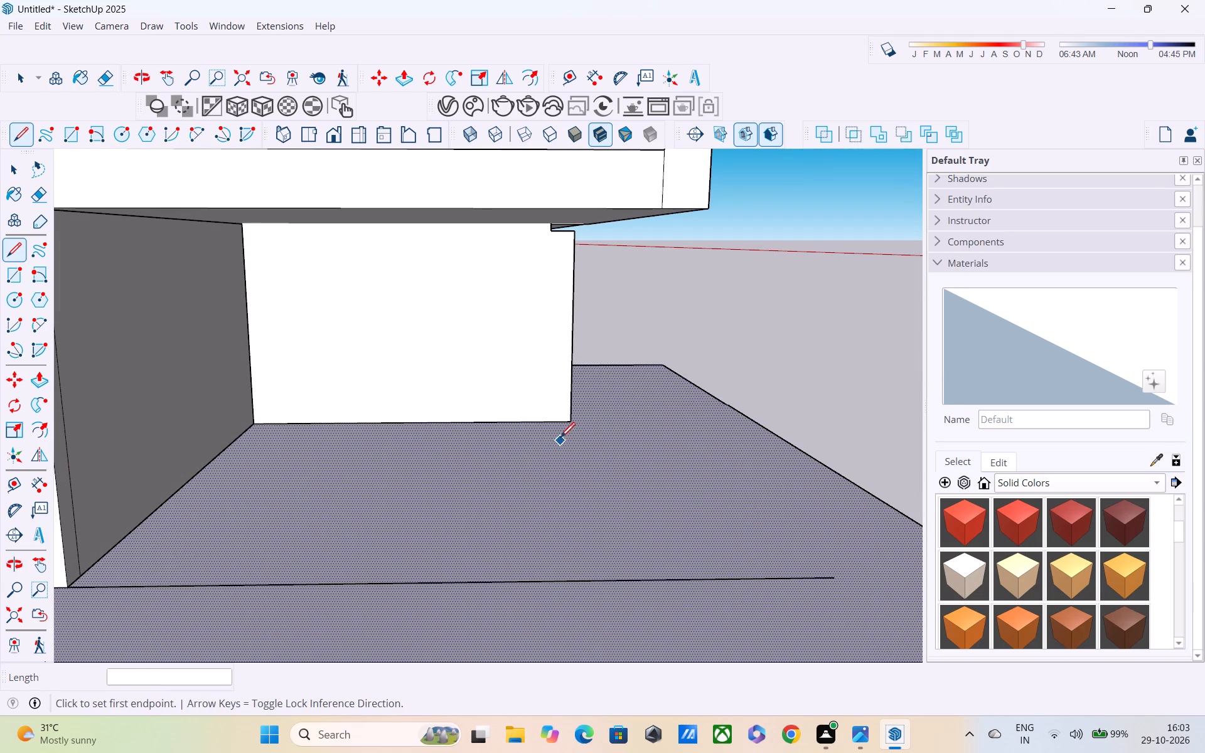
Close the bay outline with a 20' line along the red axis from the front room's bottom corner and erase the excess line end.
click(570, 422)
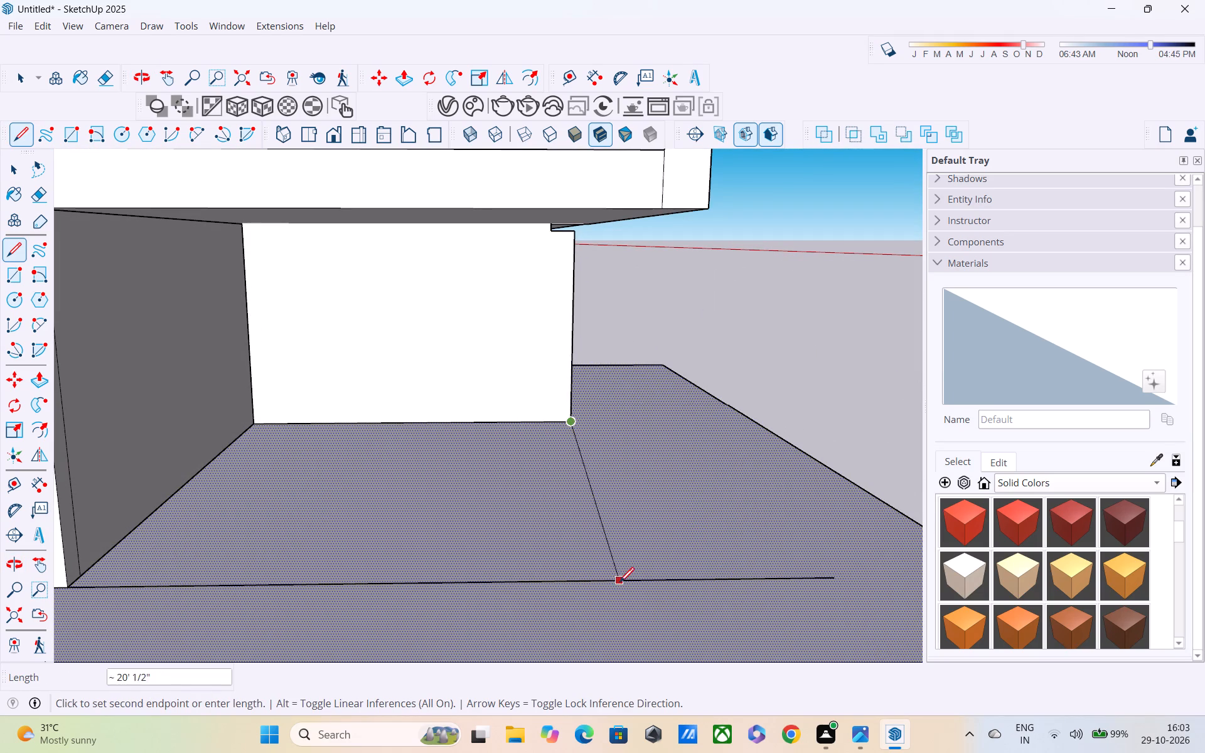
click(661, 577)
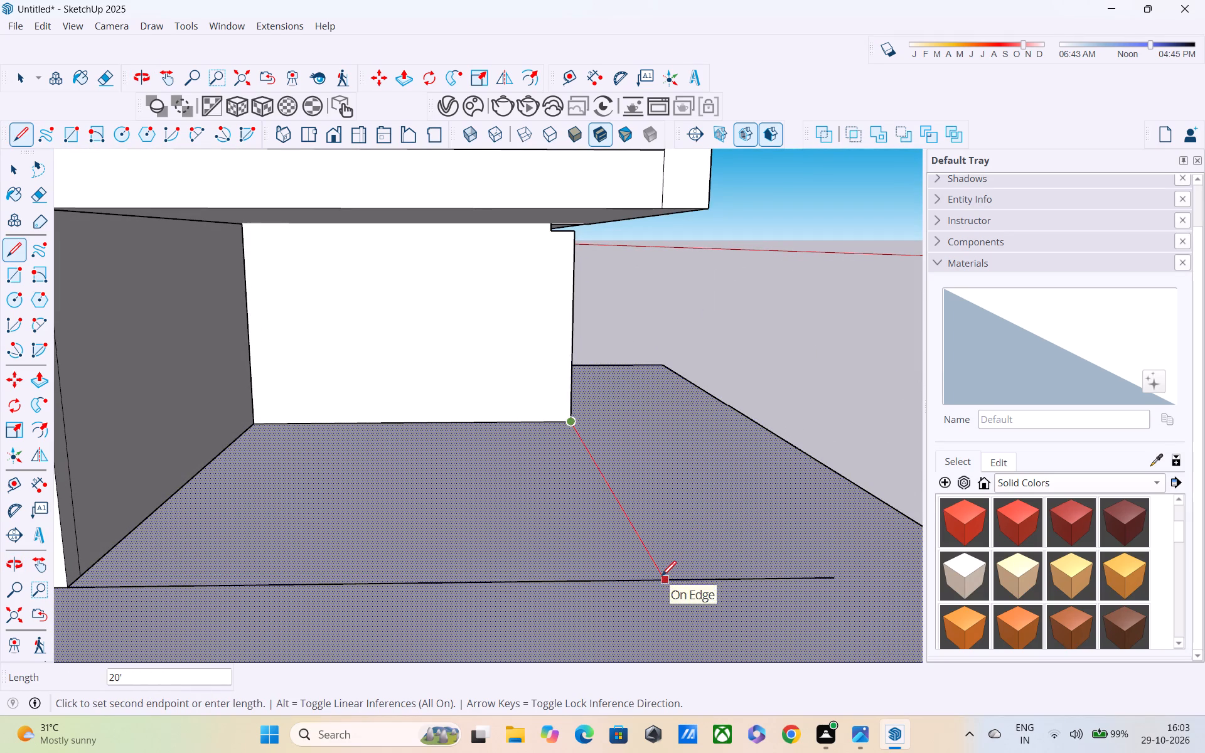
key(space)
key(e)
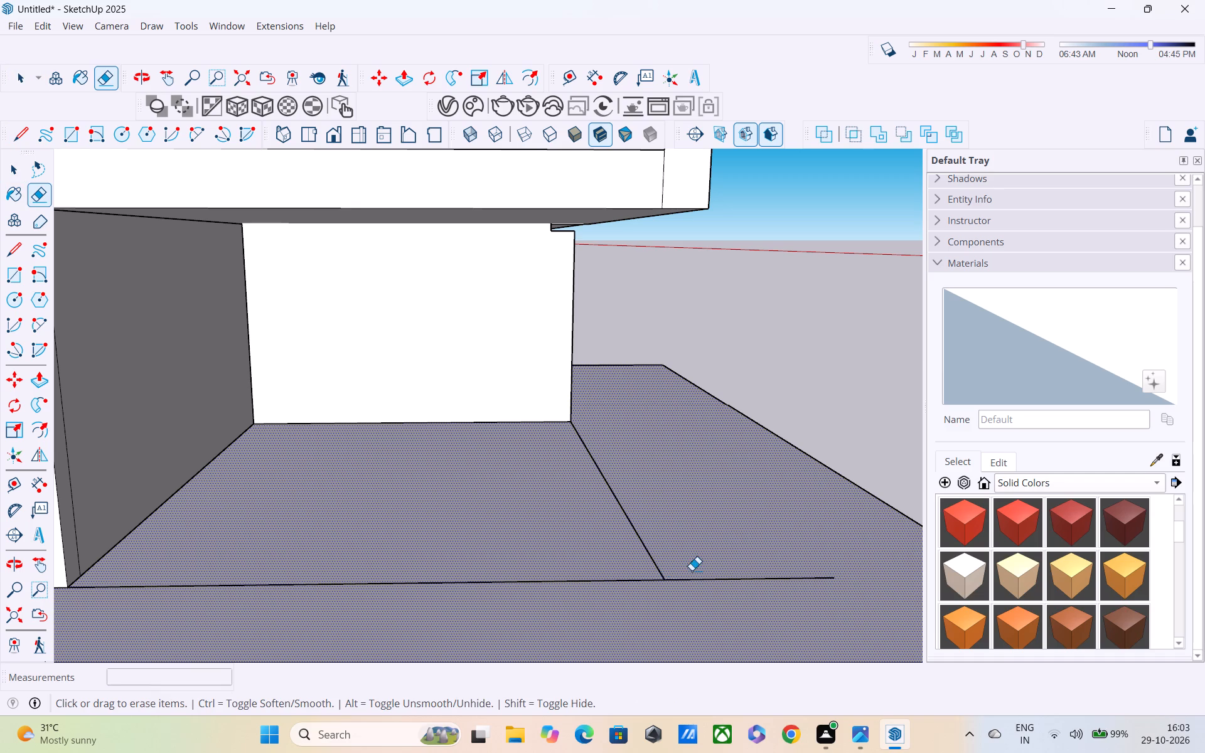
drag(692, 570, 699, 601)
Examine the outlined ground-floor bay beneath the overhang and the whole building from the corner and front.
scroll(691, 565, down, 3)
middle_drag(691, 565, 572, 543)
scroll(568, 542, up, 1)
key(space)
scroll(558, 538, down, 5)
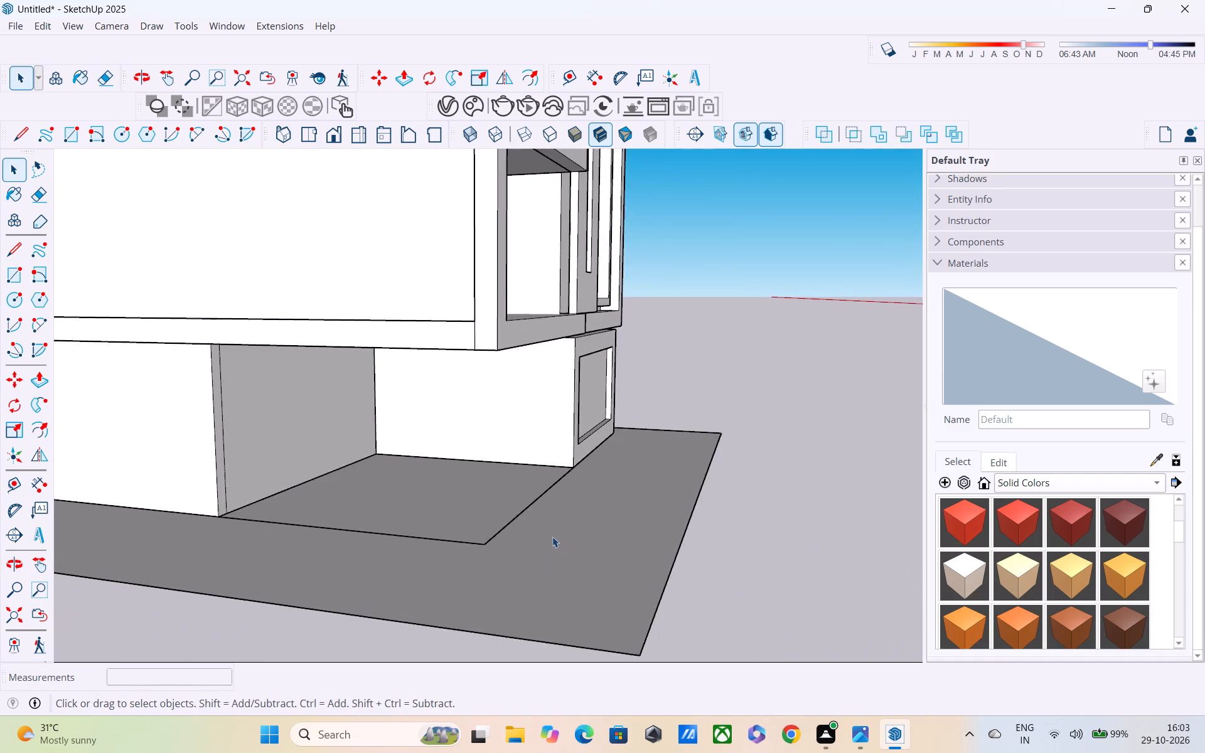
middle_drag(547, 536, 475, 591)
scroll(464, 584, up, 1)
scroll(432, 550, down, 4)
scroll(432, 550, up, 1)
middle_drag(431, 548, 424, 496)
scroll(422, 497, down, 6)
scroll(426, 515, up, 1)
middle_drag(431, 518, 432, 544)
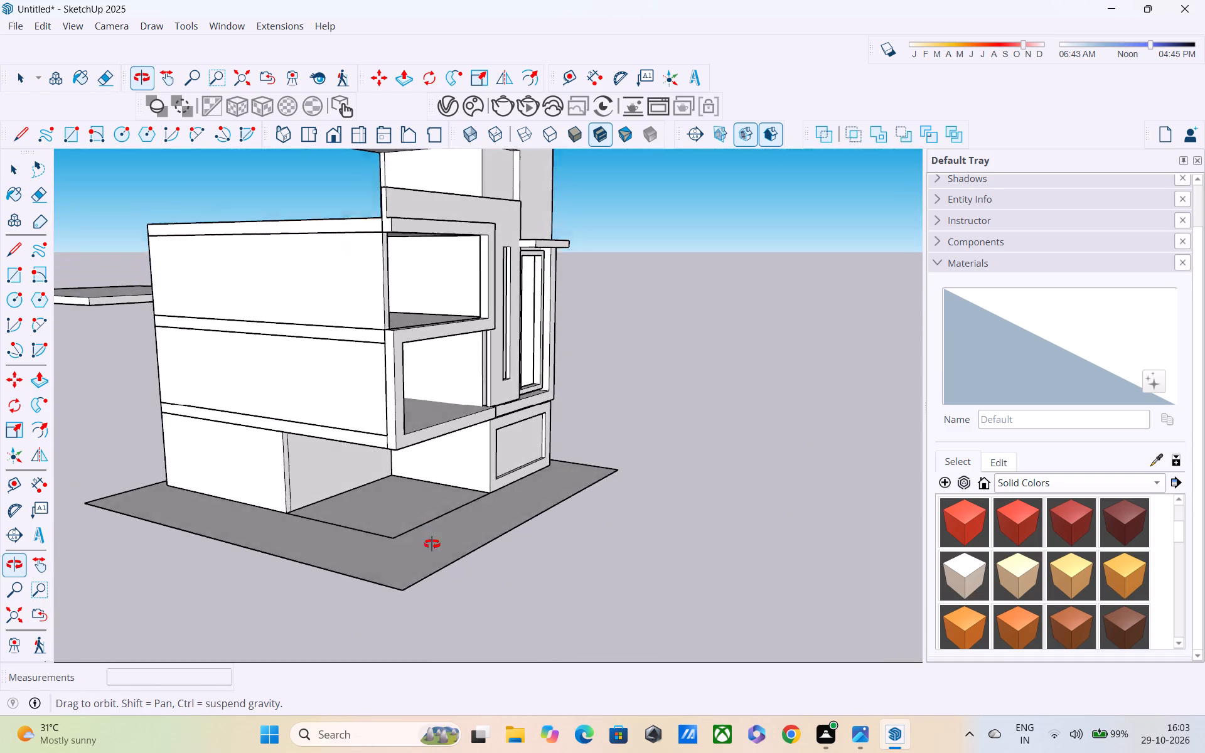
middle_drag(432, 544, 329, 572)
scroll(318, 539, down, 4)
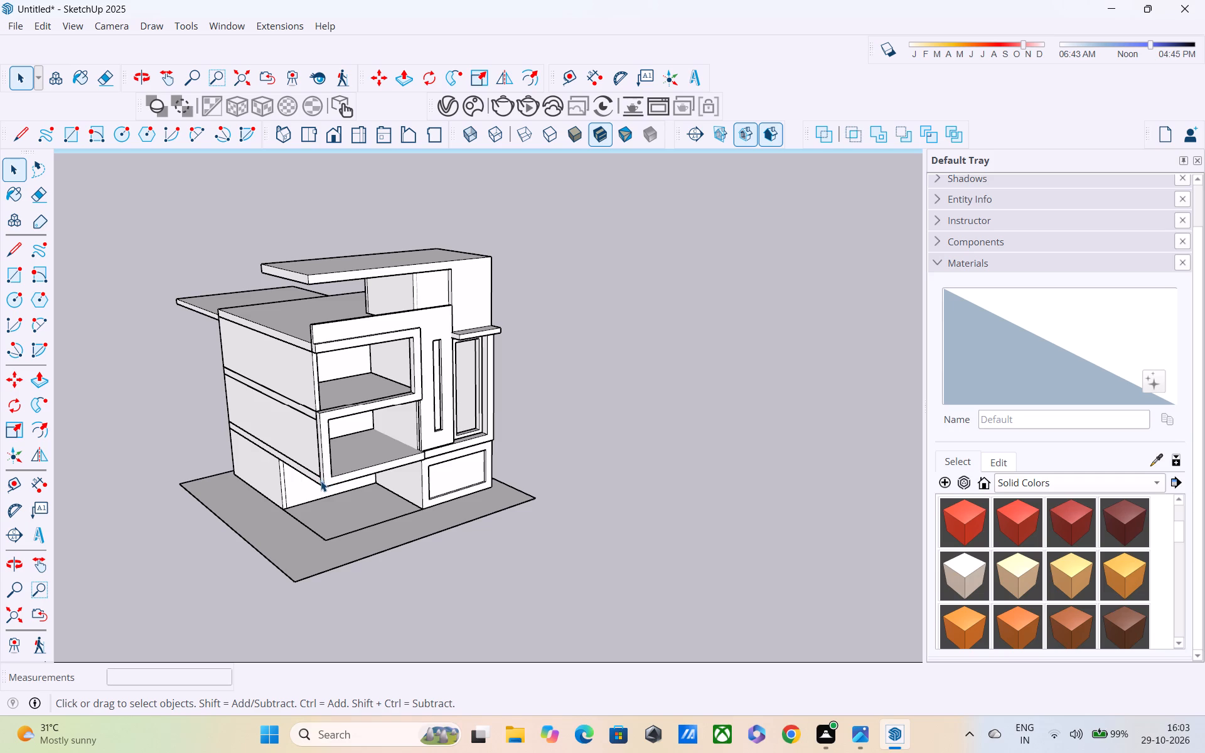
scroll(345, 506, down, 2)
middle_drag(351, 516, 289, 492)
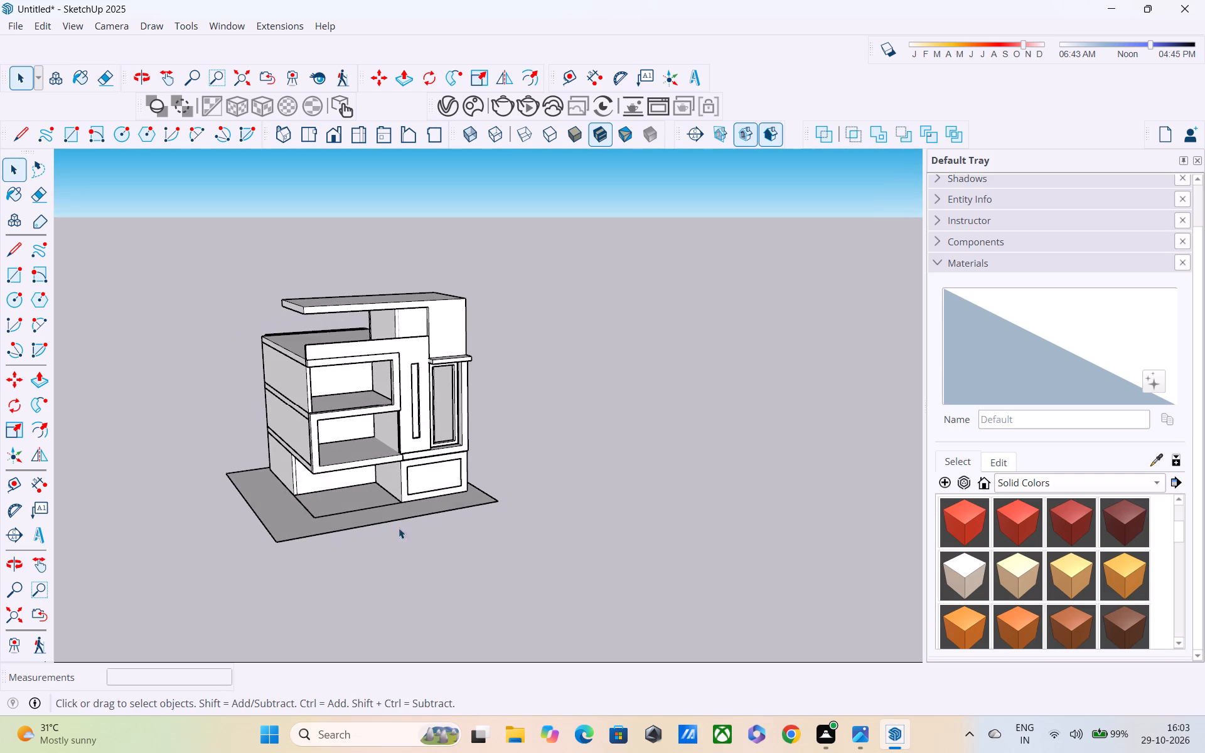
middle_drag(419, 525, 453, 466)
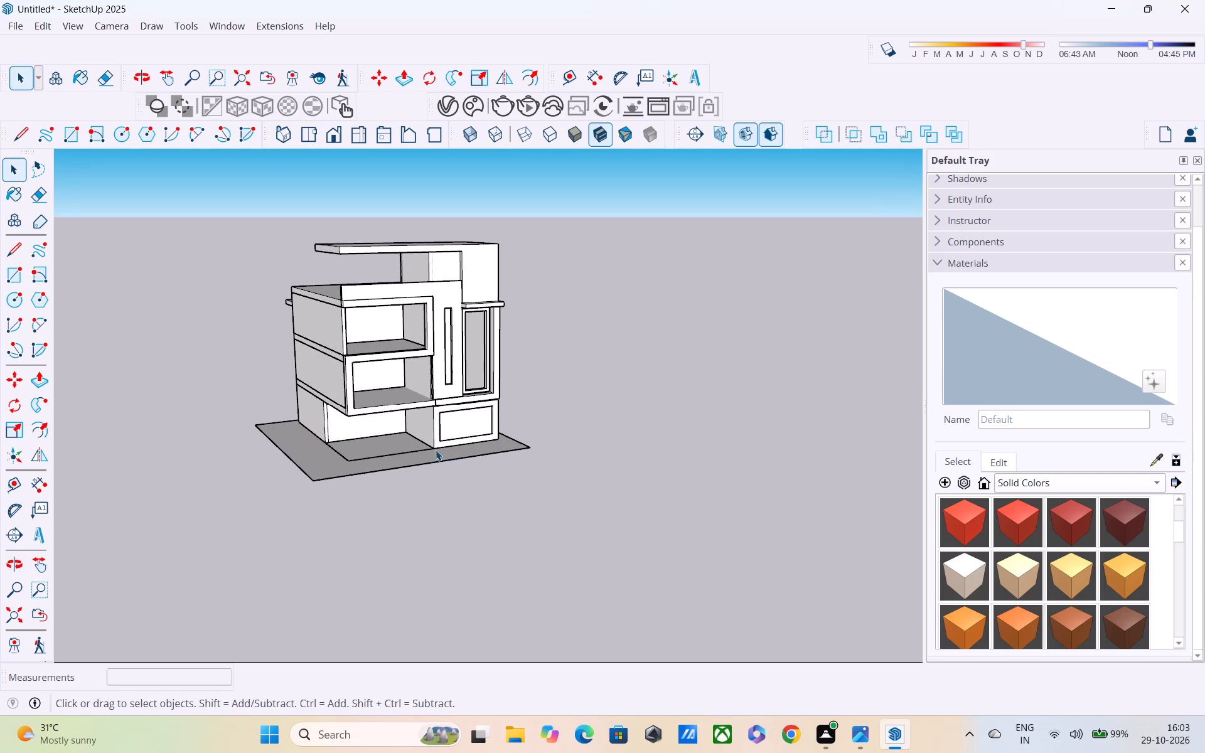
Draw a small rectangle as a column footprint on the ground slab, inside the open bay near its outer corner.
middle_drag(430, 445, 439, 562)
scroll(384, 523, up, 4)
middle_drag(366, 512, 354, 471)
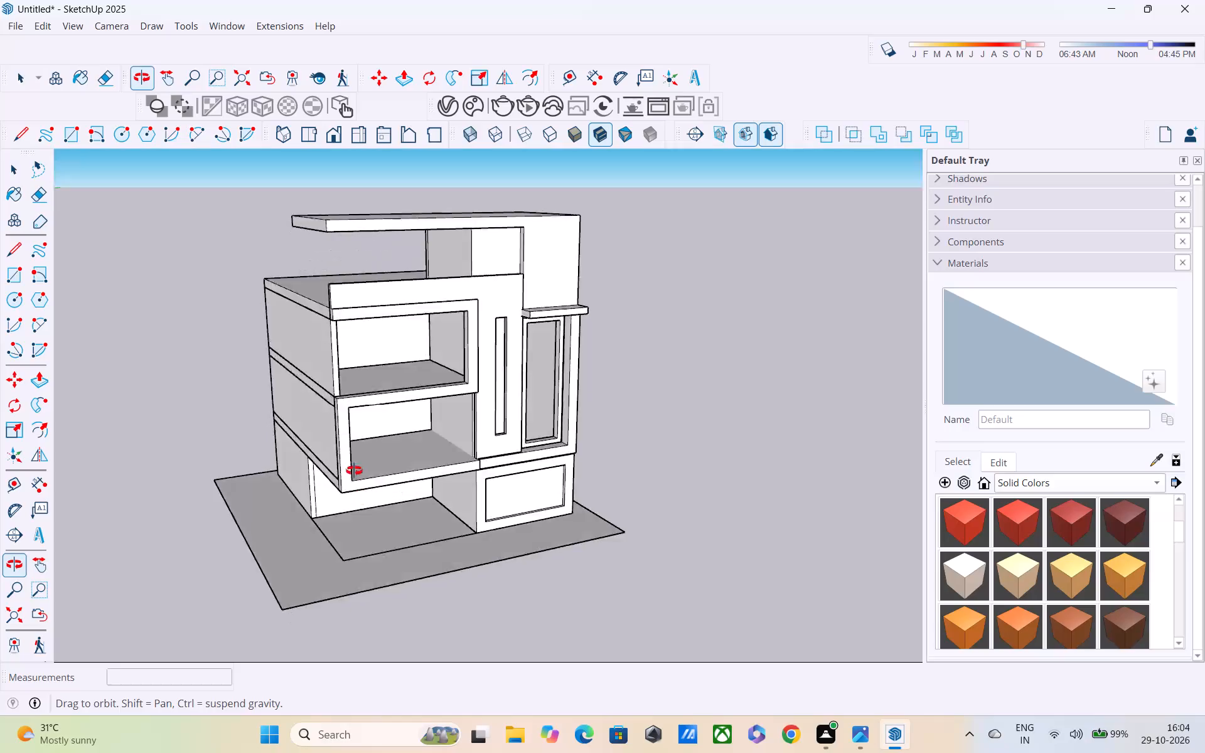
middle_drag(354, 471, 348, 400)
scroll(350, 454, up, 1)
scroll(350, 455, down, 1)
scroll(350, 456, up, 3)
middle_drag(356, 491, 230, 488)
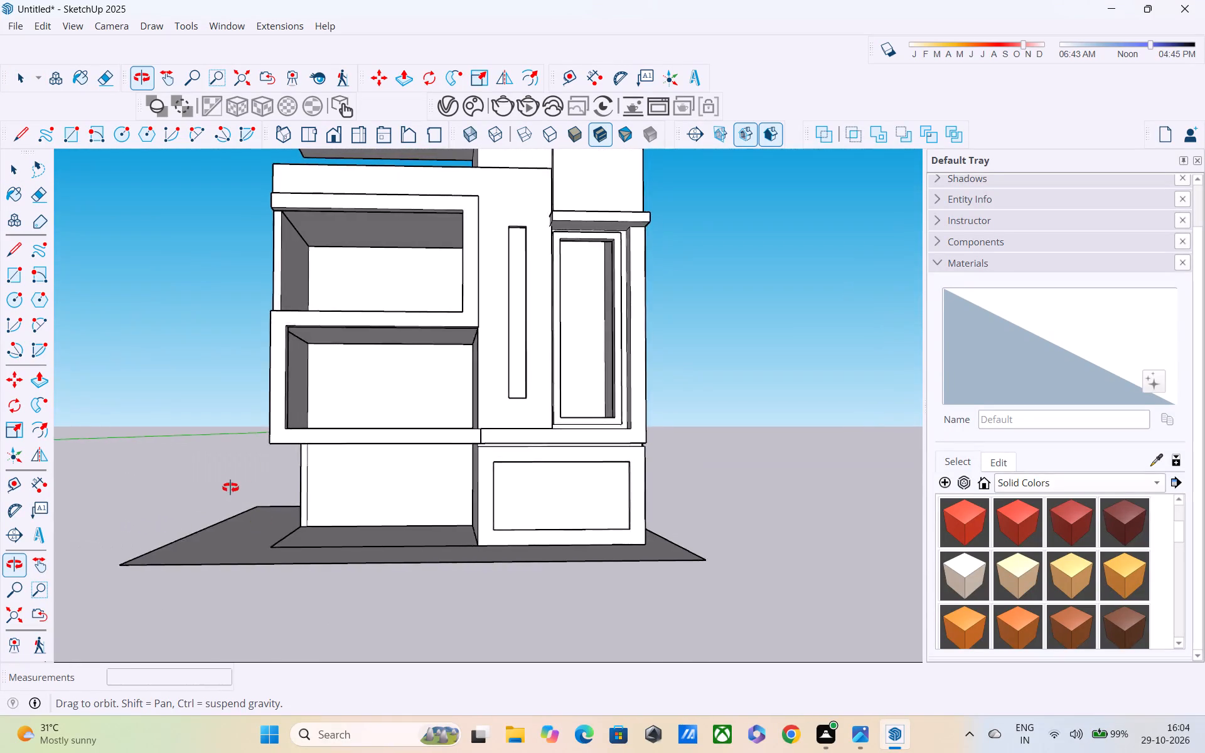
middle_drag(230, 488, 313, 581)
scroll(312, 580, up, 3)
key(r)
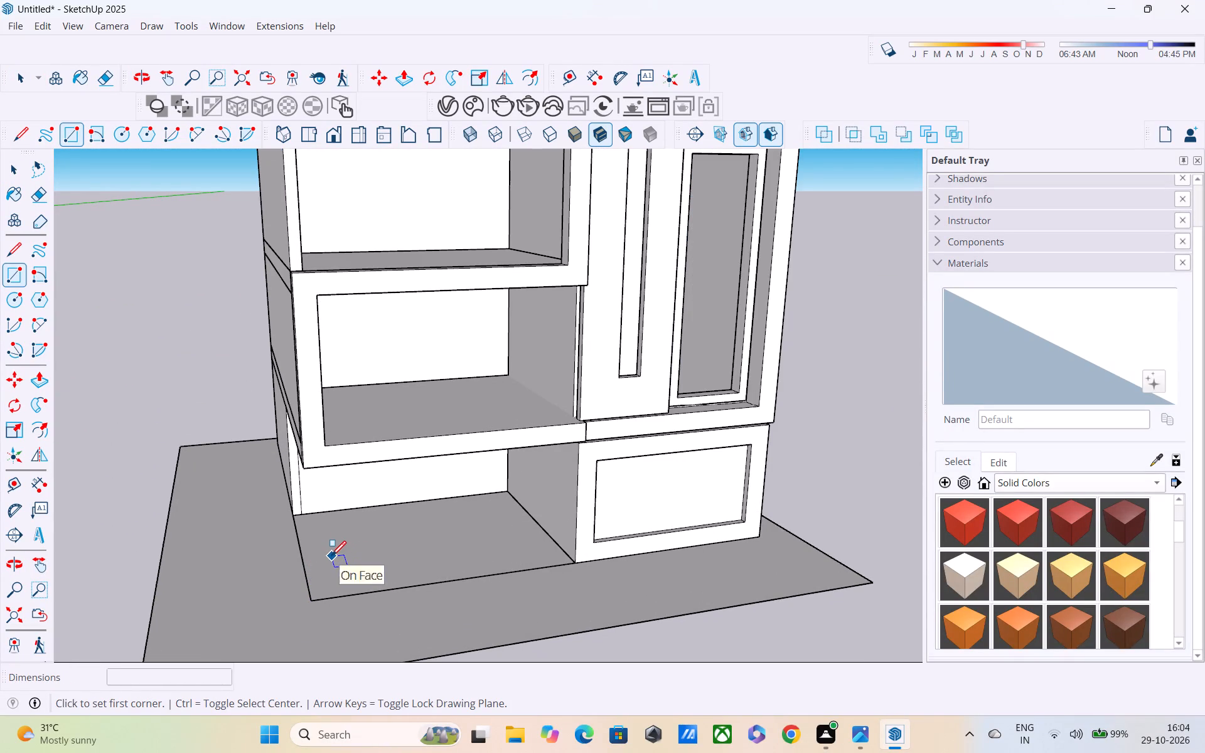
click(332, 559)
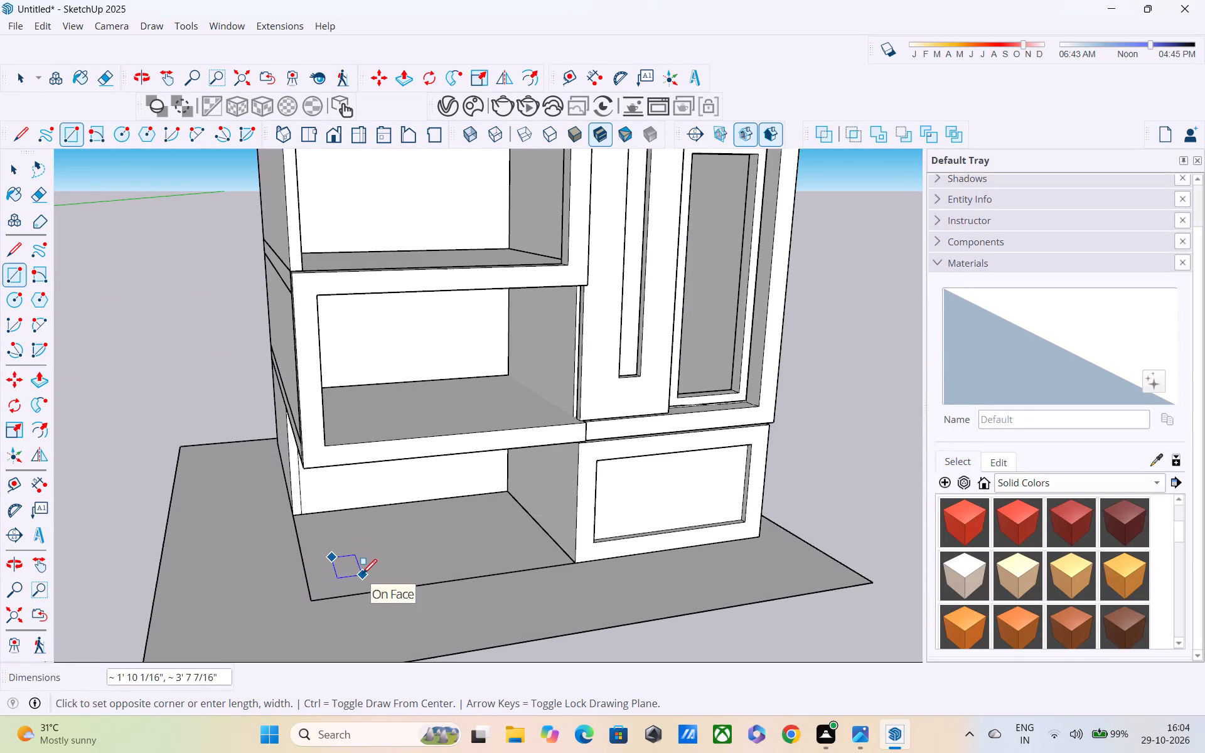
click(356, 570)
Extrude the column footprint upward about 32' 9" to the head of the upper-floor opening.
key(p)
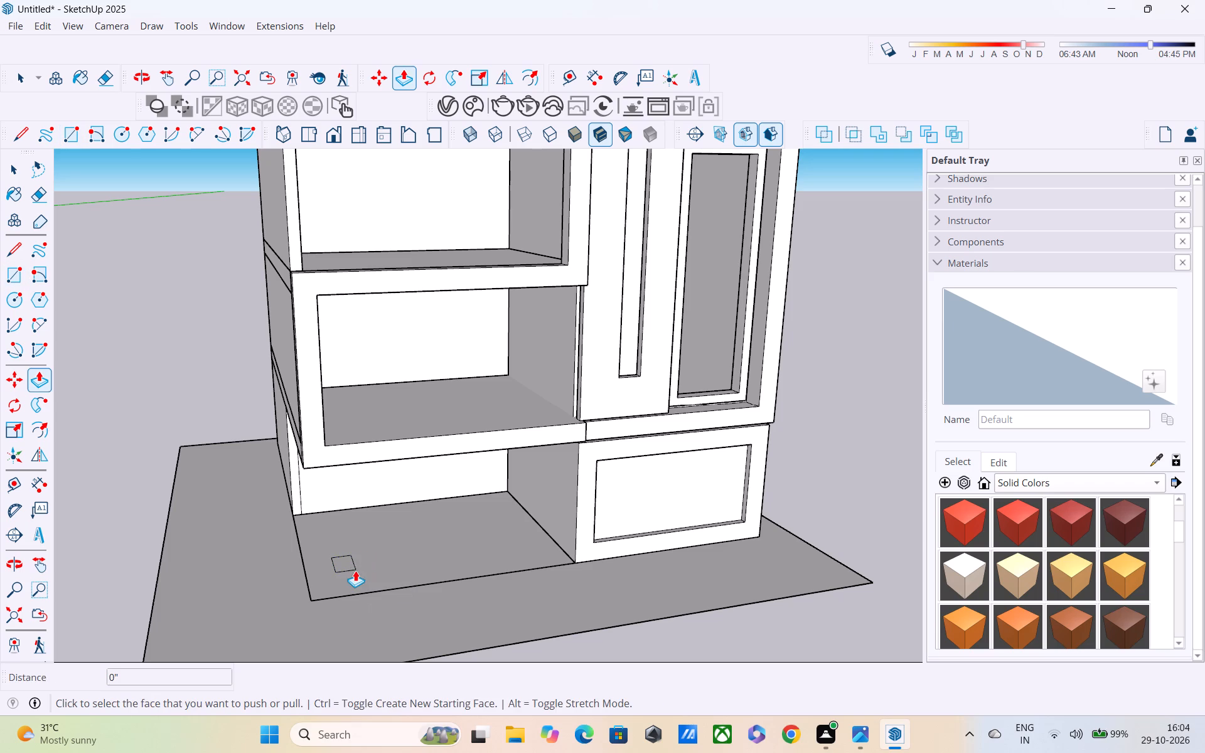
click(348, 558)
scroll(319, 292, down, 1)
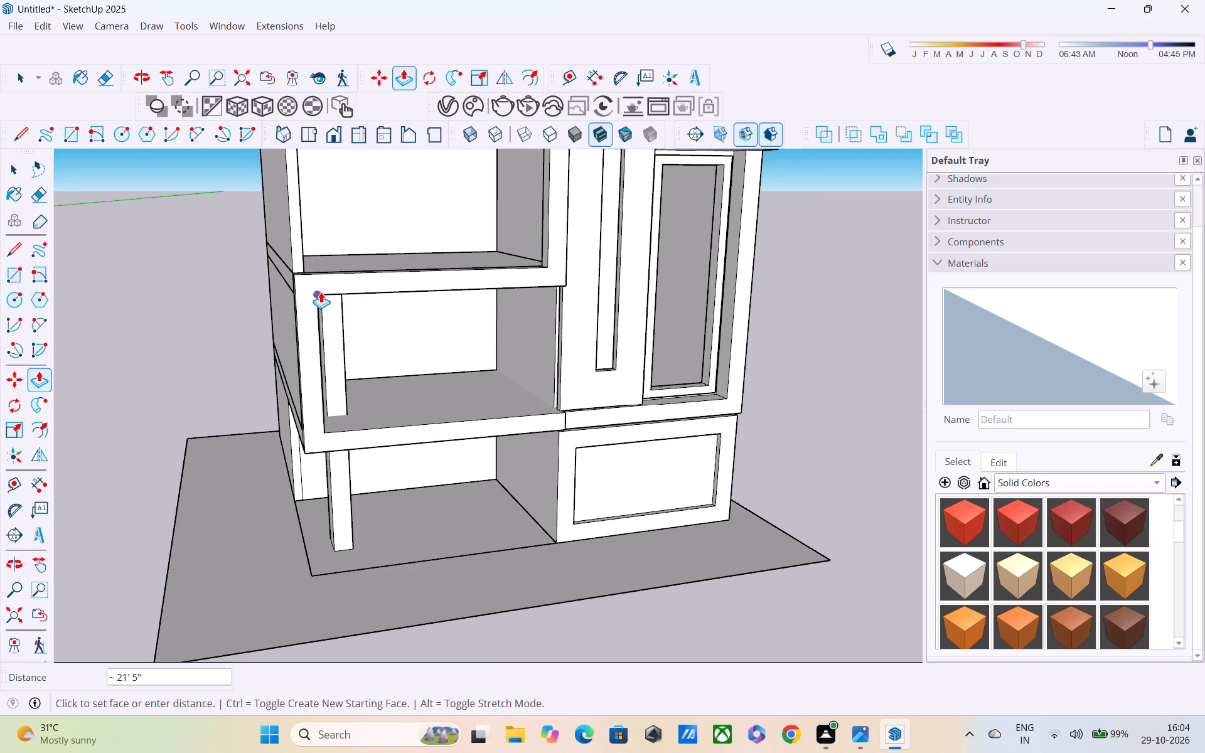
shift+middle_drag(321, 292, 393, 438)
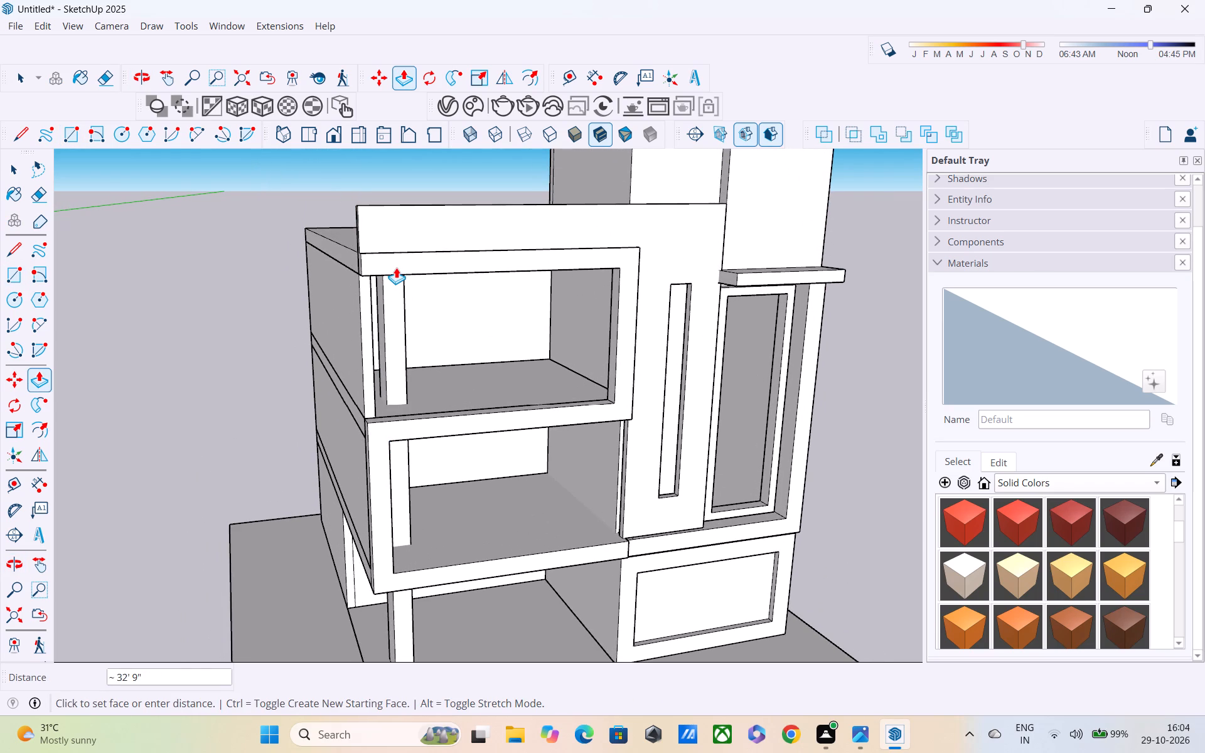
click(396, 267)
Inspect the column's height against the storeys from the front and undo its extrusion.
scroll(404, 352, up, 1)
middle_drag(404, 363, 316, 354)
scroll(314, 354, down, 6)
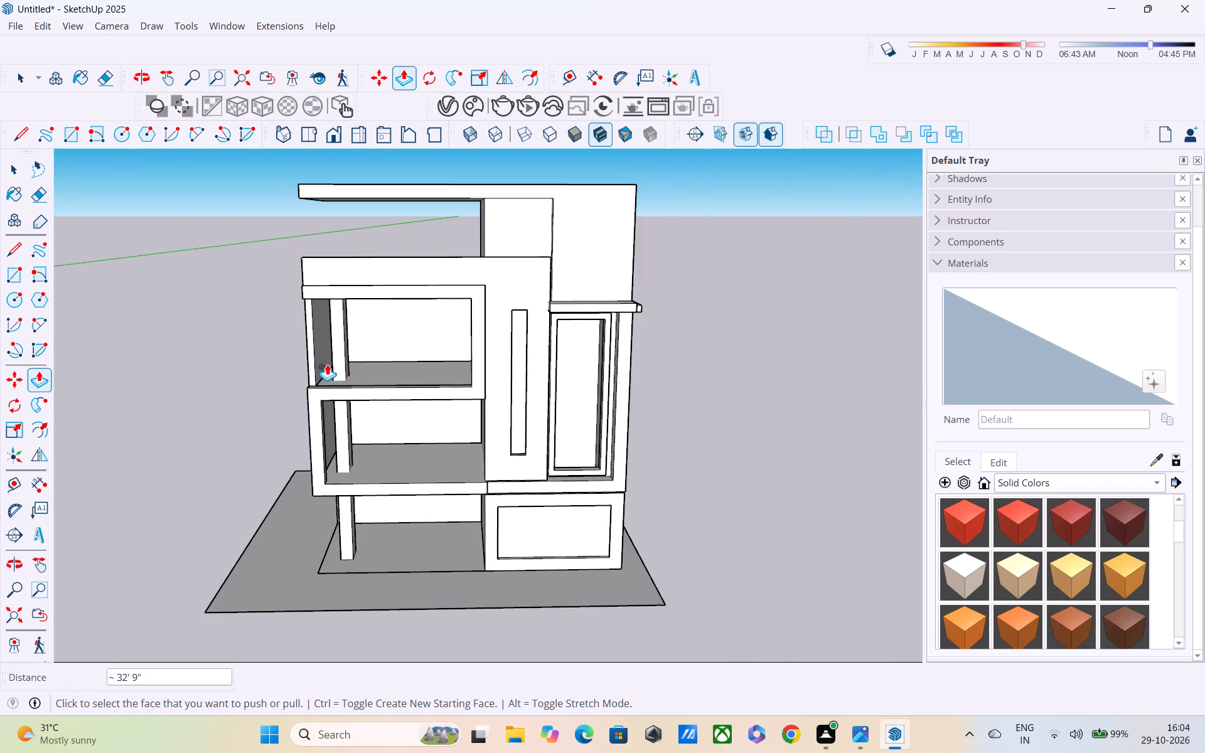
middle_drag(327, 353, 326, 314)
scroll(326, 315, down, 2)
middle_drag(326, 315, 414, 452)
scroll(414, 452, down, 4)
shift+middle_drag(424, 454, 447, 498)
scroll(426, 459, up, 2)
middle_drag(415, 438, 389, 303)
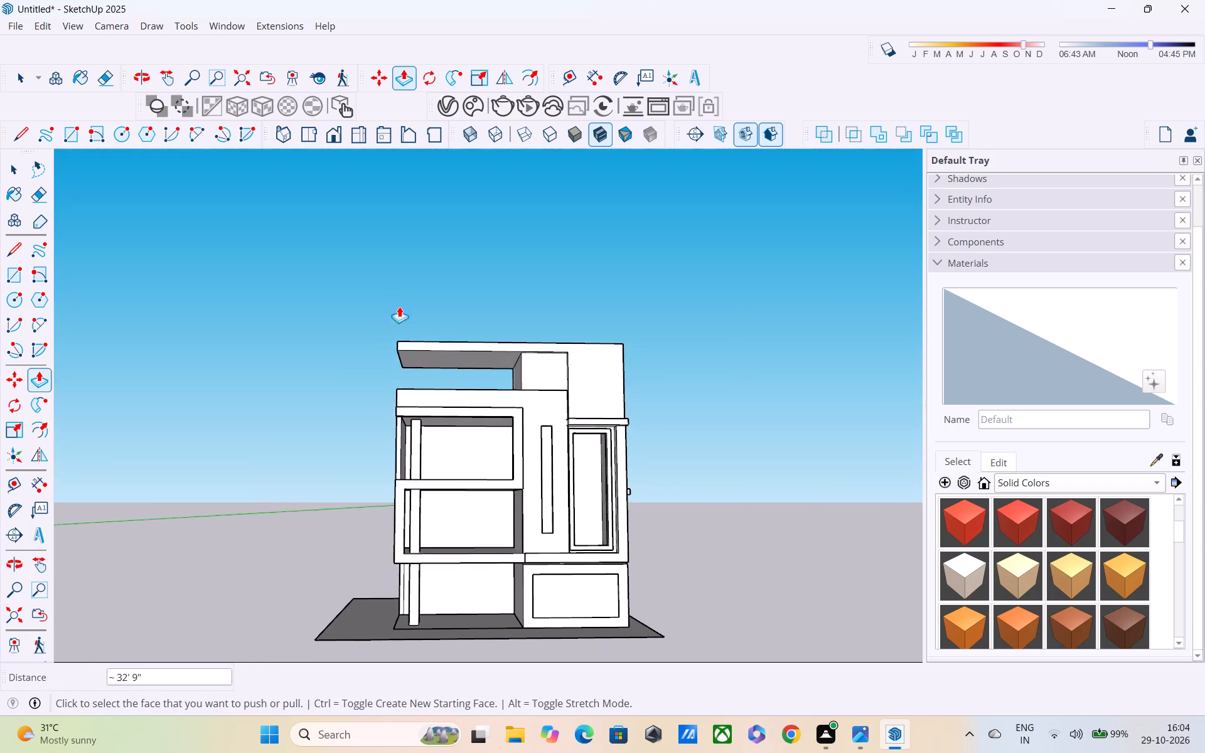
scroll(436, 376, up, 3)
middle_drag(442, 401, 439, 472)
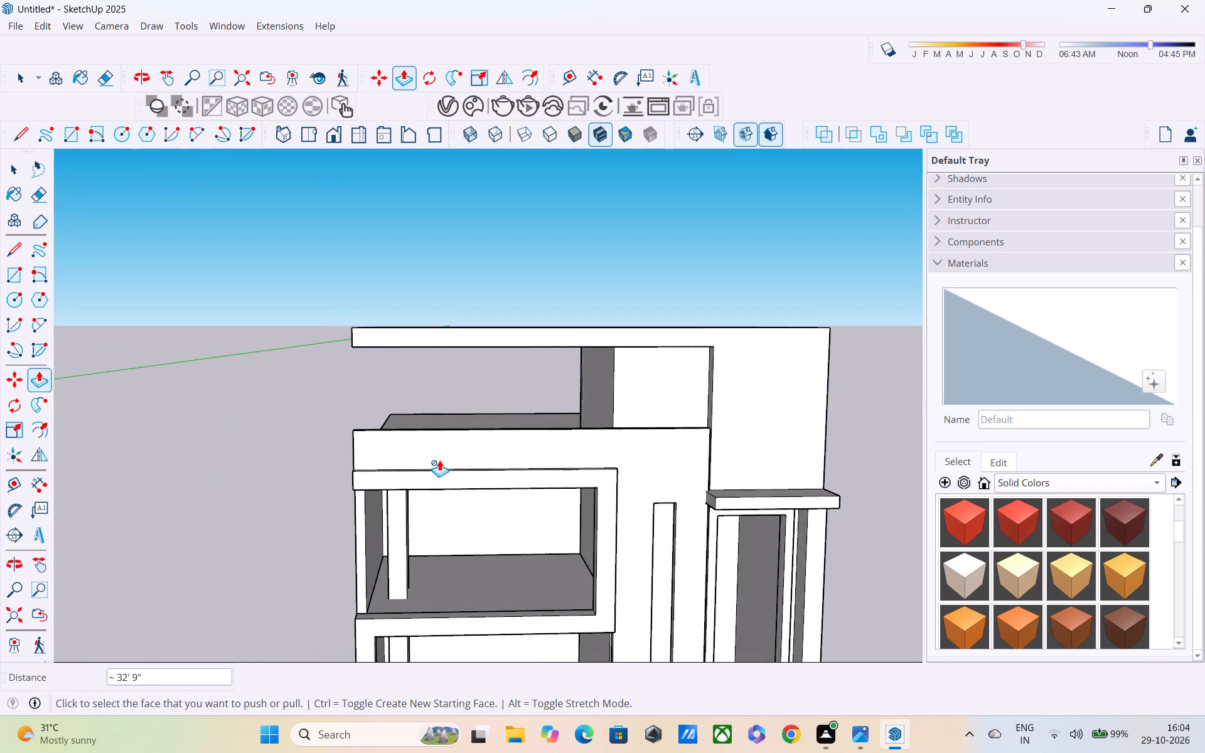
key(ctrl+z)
Extrude the column footprint about 43' 6 7/8" from the ground slab up to the top roof overhang.
shift+middle_drag(461, 531, 454, 289)
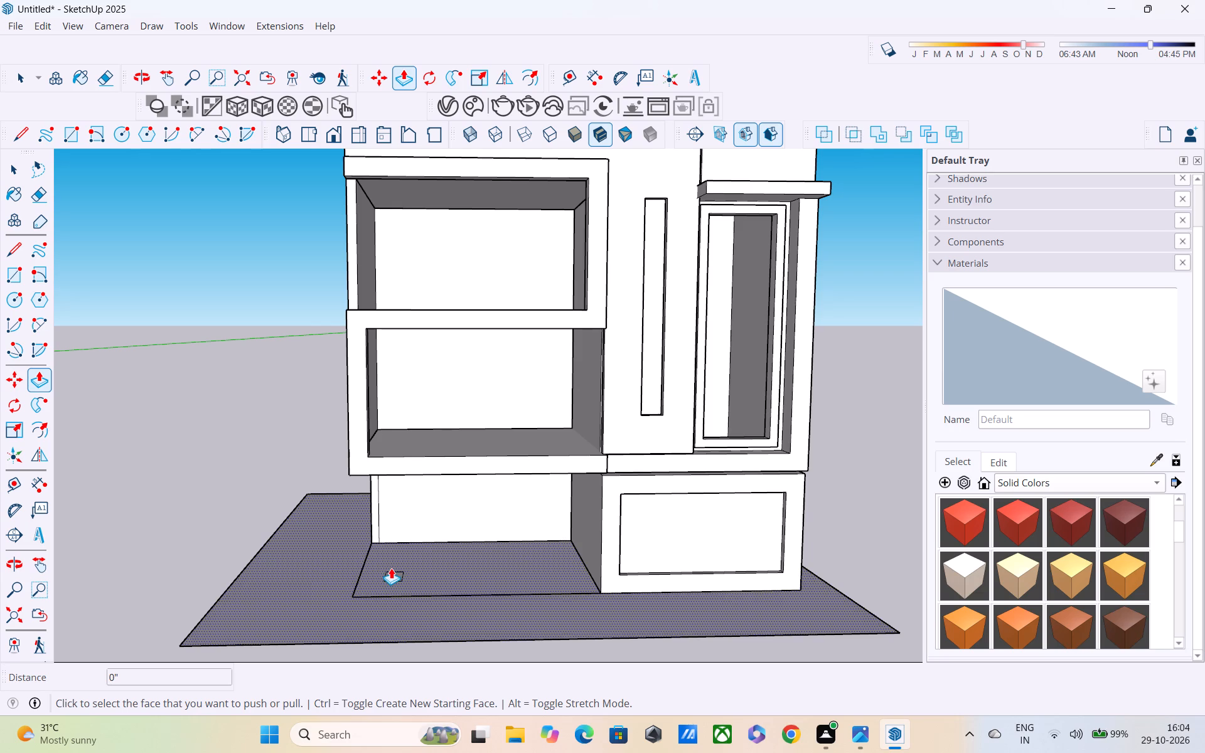
click(393, 577)
scroll(376, 332, down, 2)
shift+middle_drag(371, 312, 400, 395)
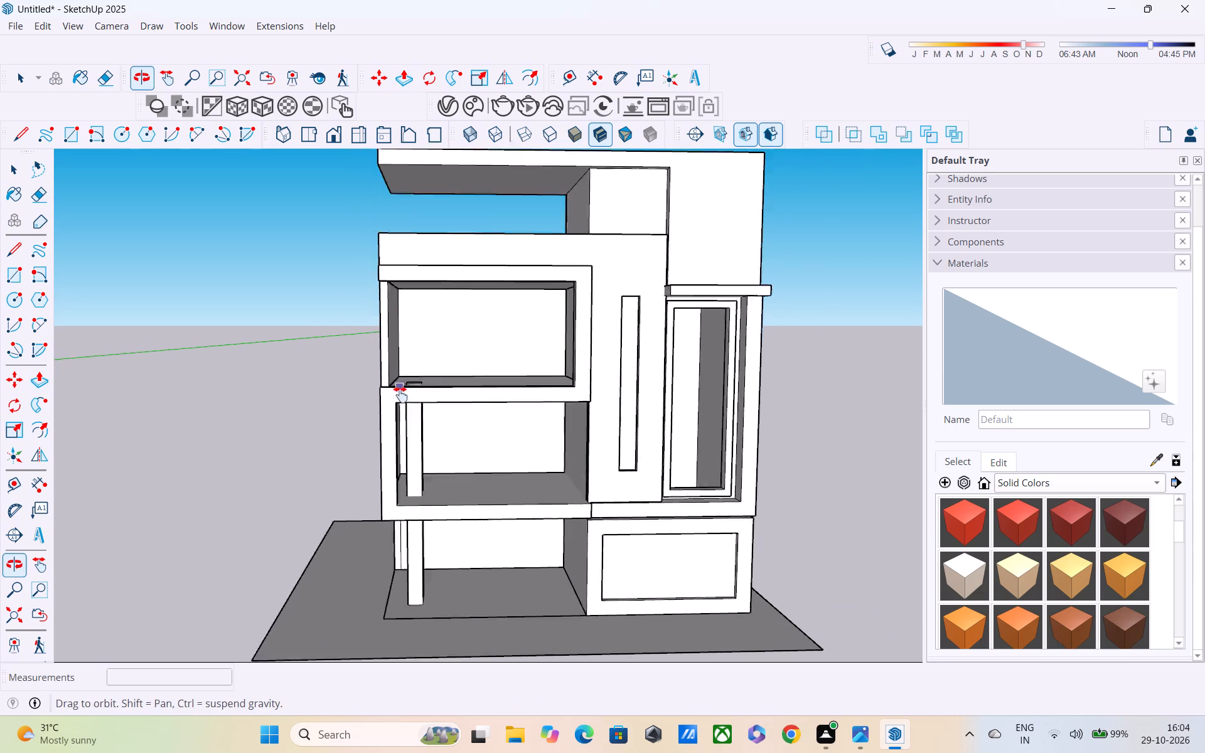
shift+middle_drag(400, 395, 416, 511)
click(436, 295)
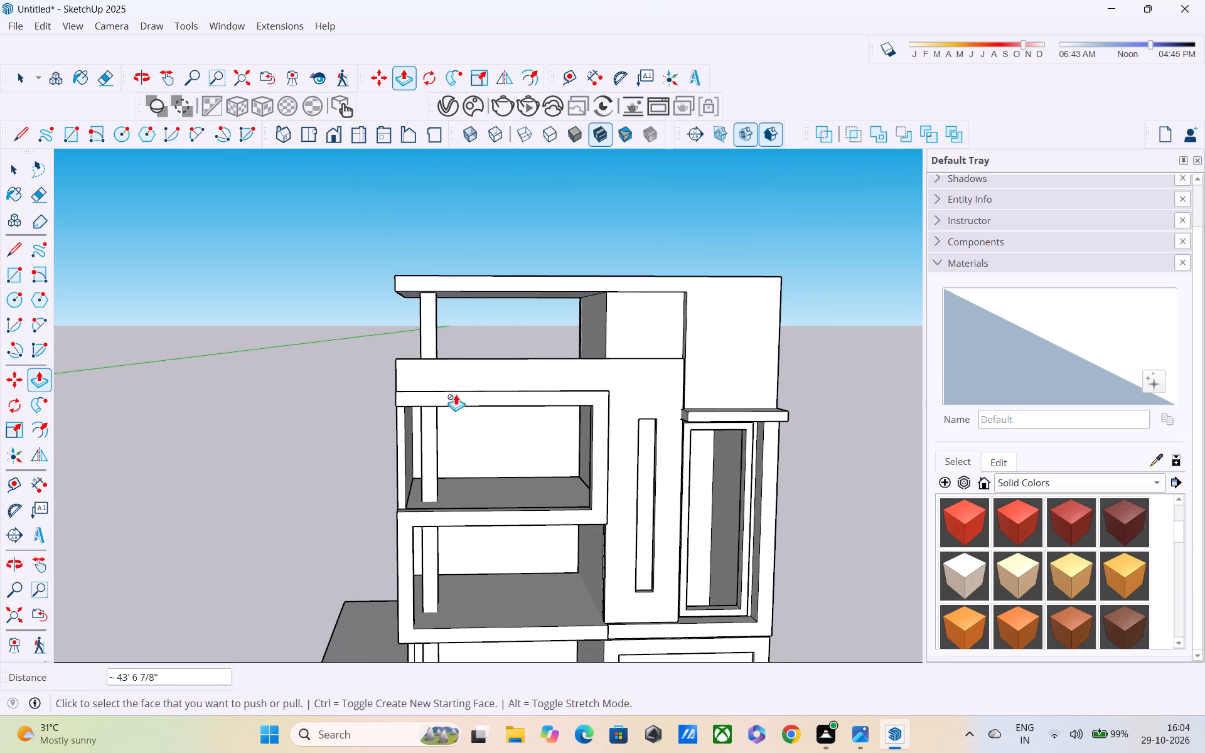
Examine the full-height column and the whole building from the front and the side.
scroll(458, 409, down, 4)
middle_drag(463, 433, 298, 459)
scroll(297, 459, up, 1)
scroll(292, 457, down, 5)
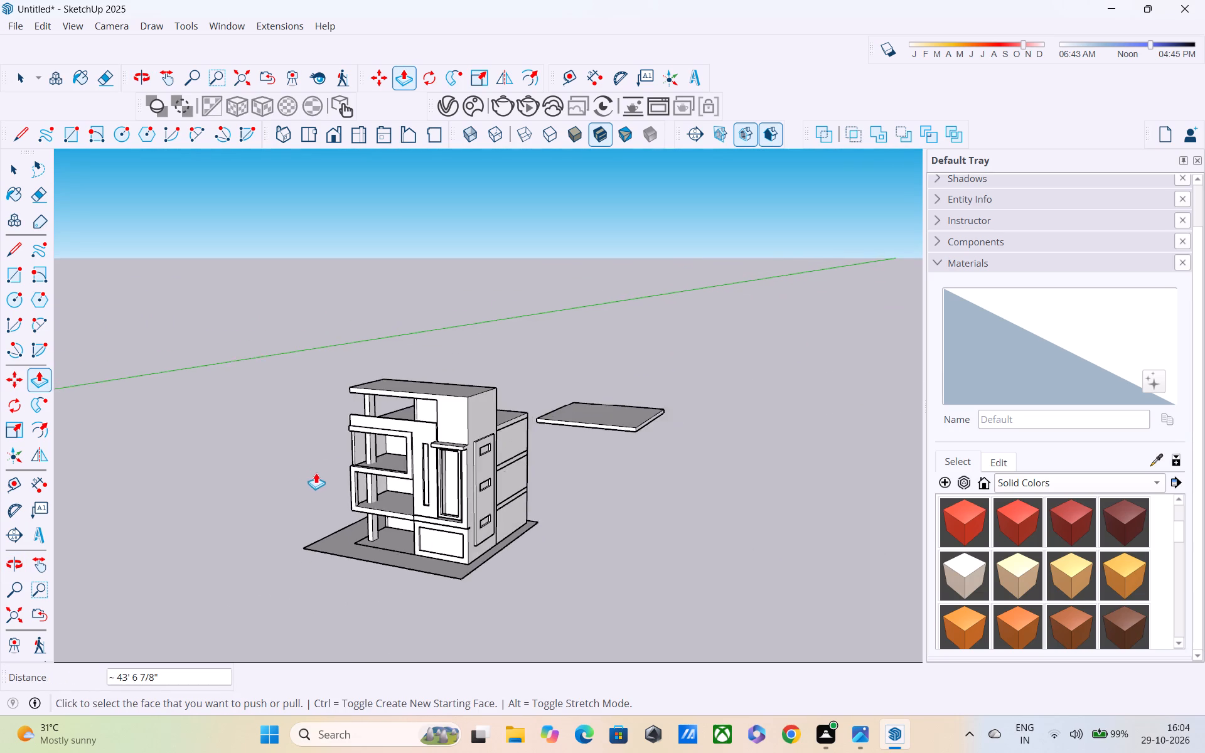
scroll(316, 473, down, 1)
middle_drag(321, 478, 409, 395)
scroll(412, 397, down, 4)
middle_drag(423, 422, 467, 441)
scroll(431, 424, down, 1)
scroll(470, 444, up, 1)
key(space)
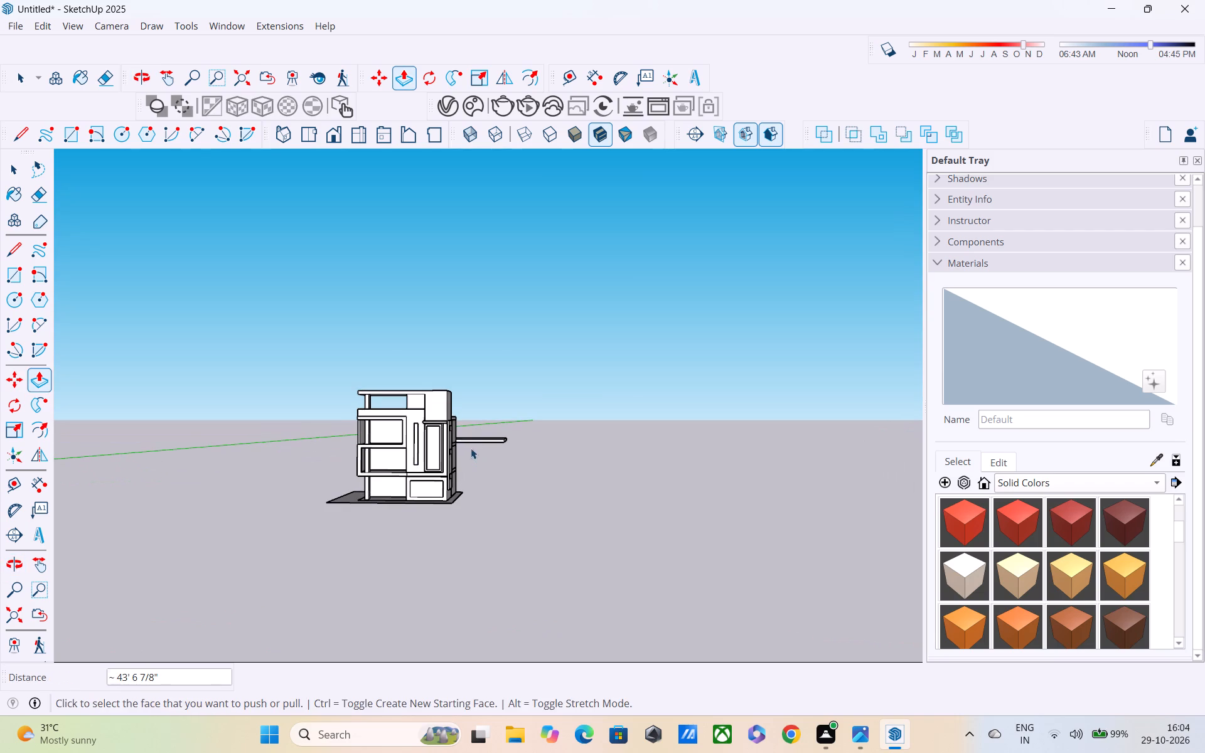
Push the column's front-elevation side face inward about 7 13/16" to make the column narrower.
scroll(400, 451, up, 6)
middle_drag(328, 419, 604, 500)
scroll(474, 405, up, 5)
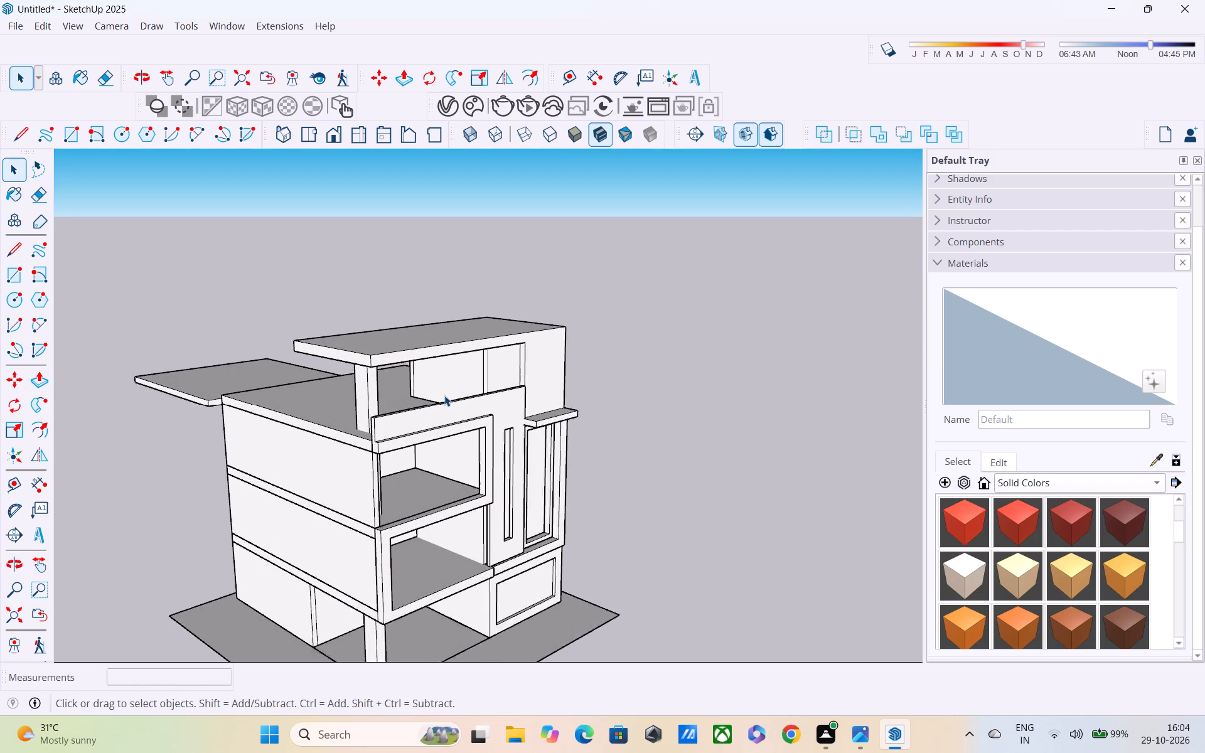
scroll(431, 411, up, 3)
key(p)
scroll(382, 403, up, 2)
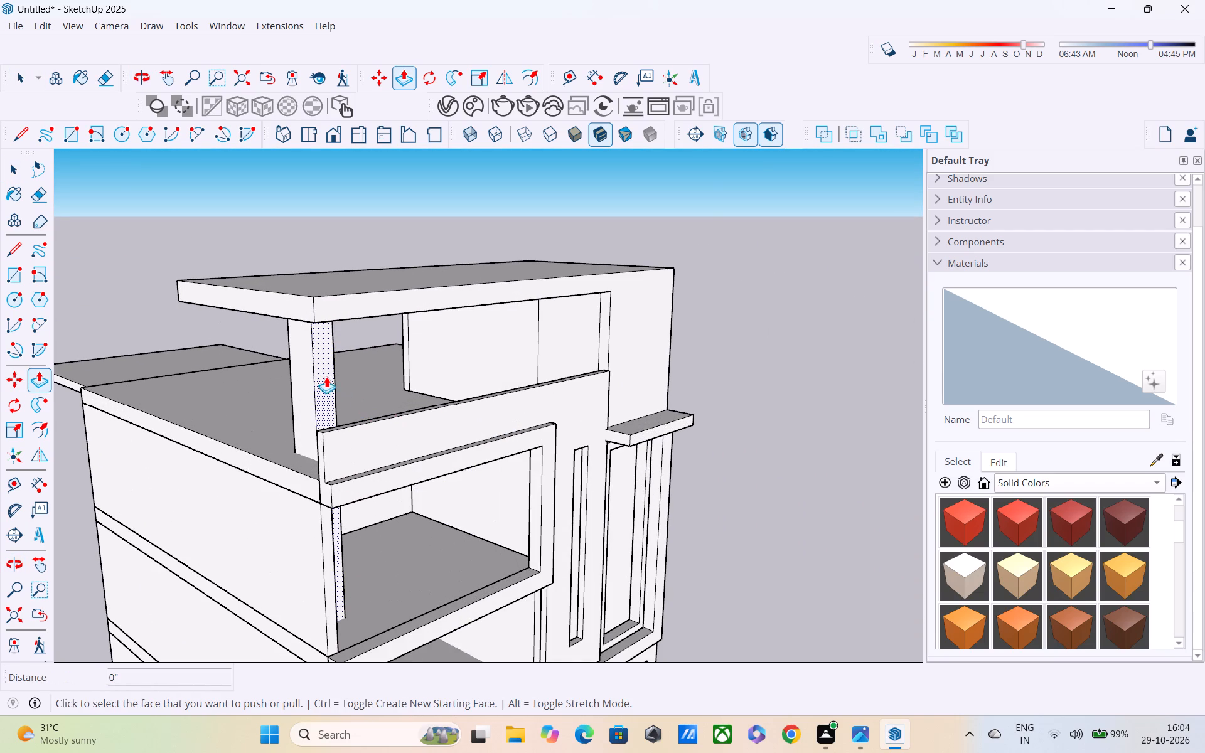
click(326, 375)
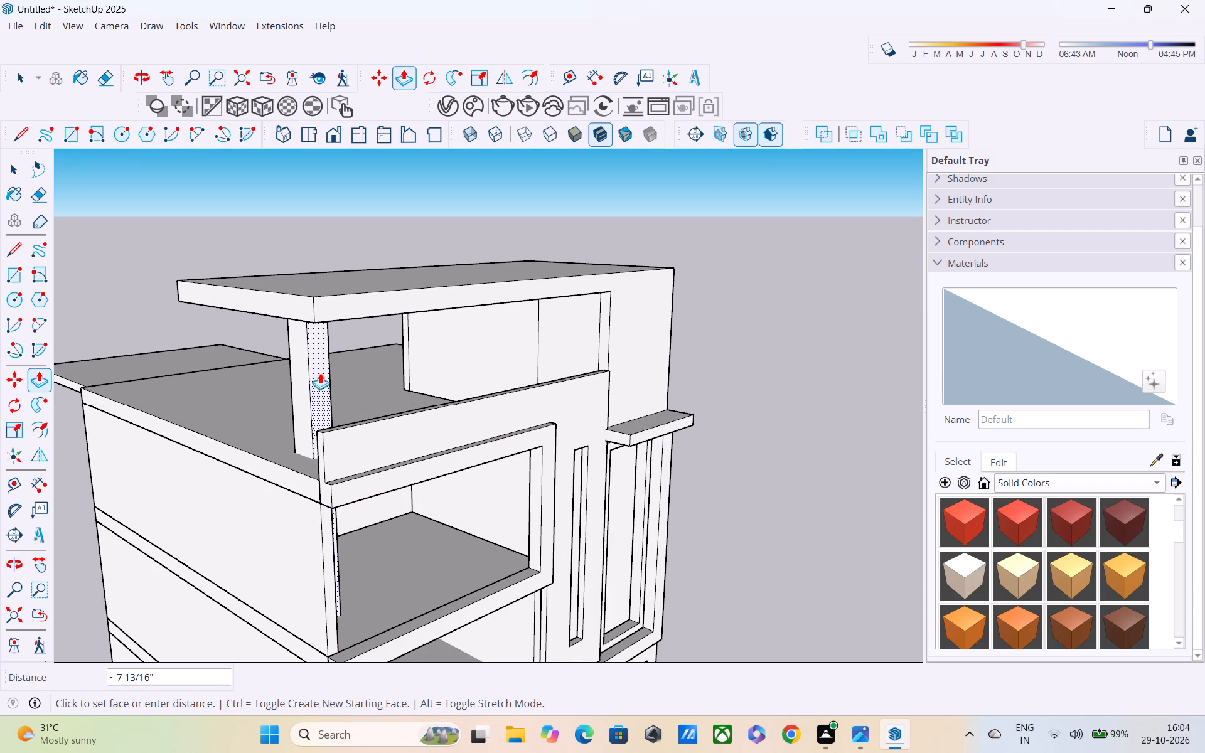
click(320, 373)
Examine the narrowed column against the front elevation and the whole building from several angles.
middle_drag(321, 400, 251, 382)
scroll(250, 386, down, 6)
scroll(279, 436, up, 1)
middle_drag(279, 437, 171, 417)
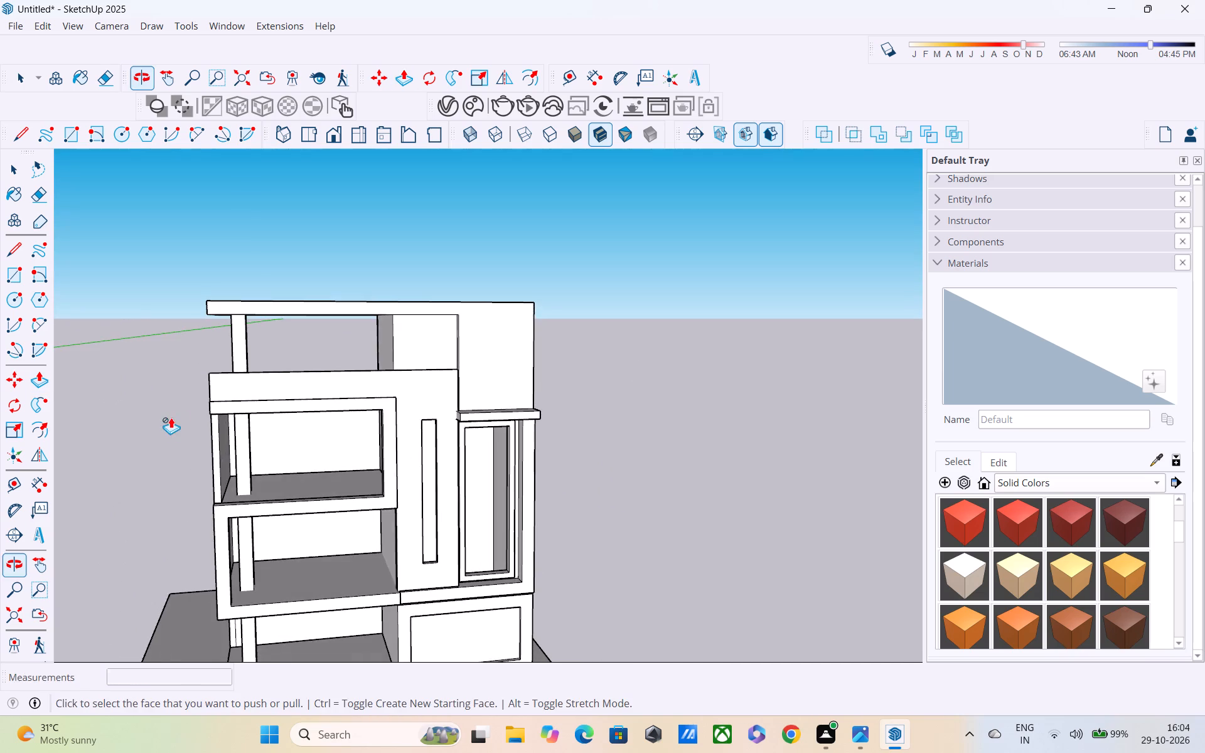
scroll(185, 430, down, 5)
middle_drag(216, 472, 126, 474)
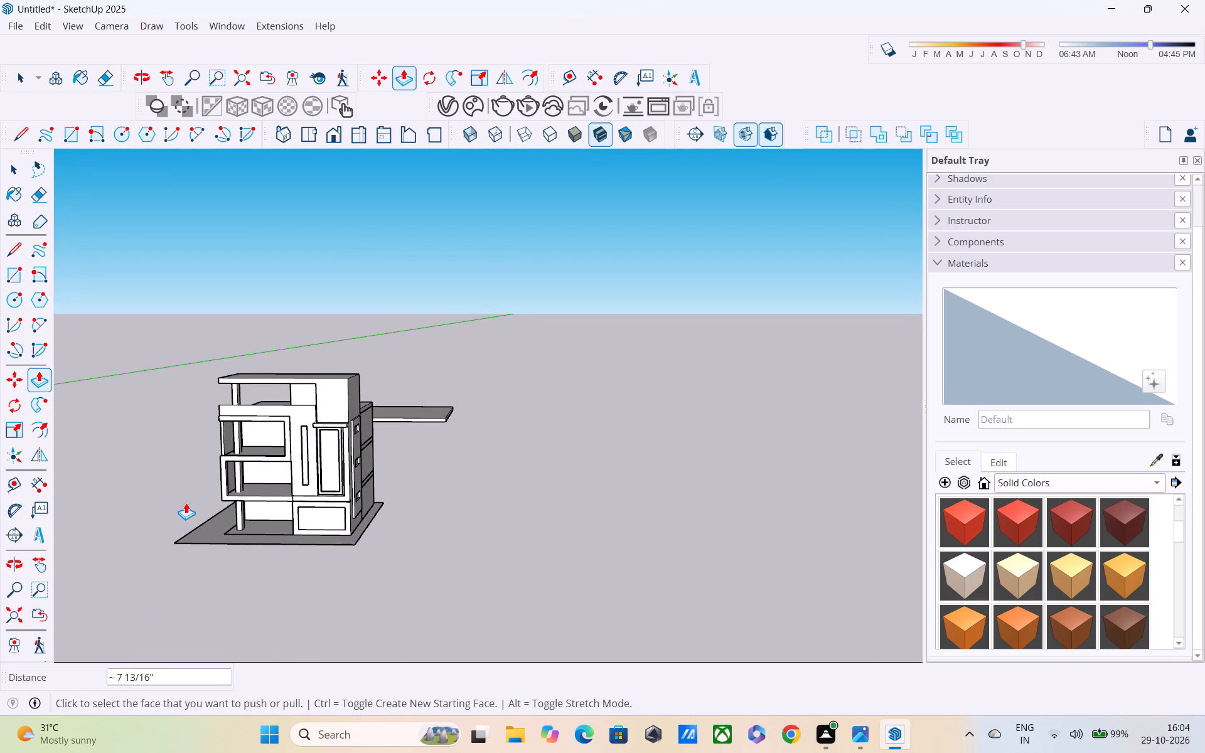
middle_drag(227, 516, 221, 482)
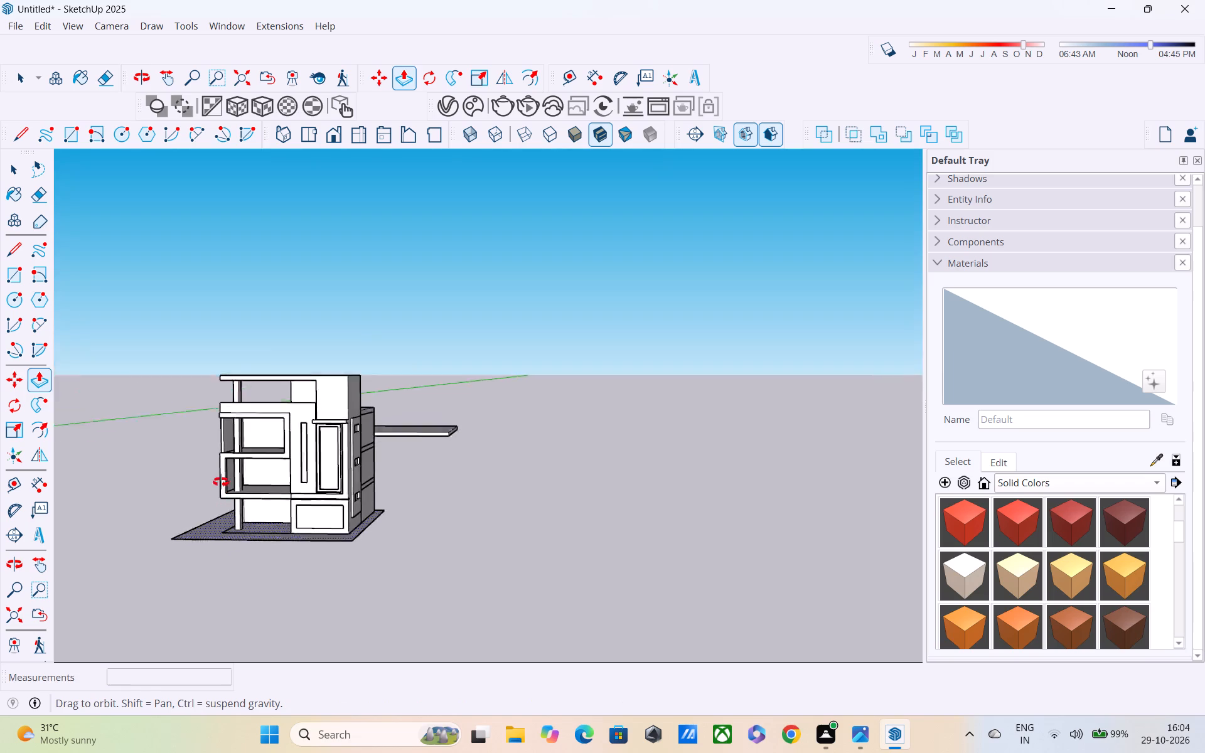
middle_drag(221, 482, 220, 450)
scroll(257, 491, up, 2)
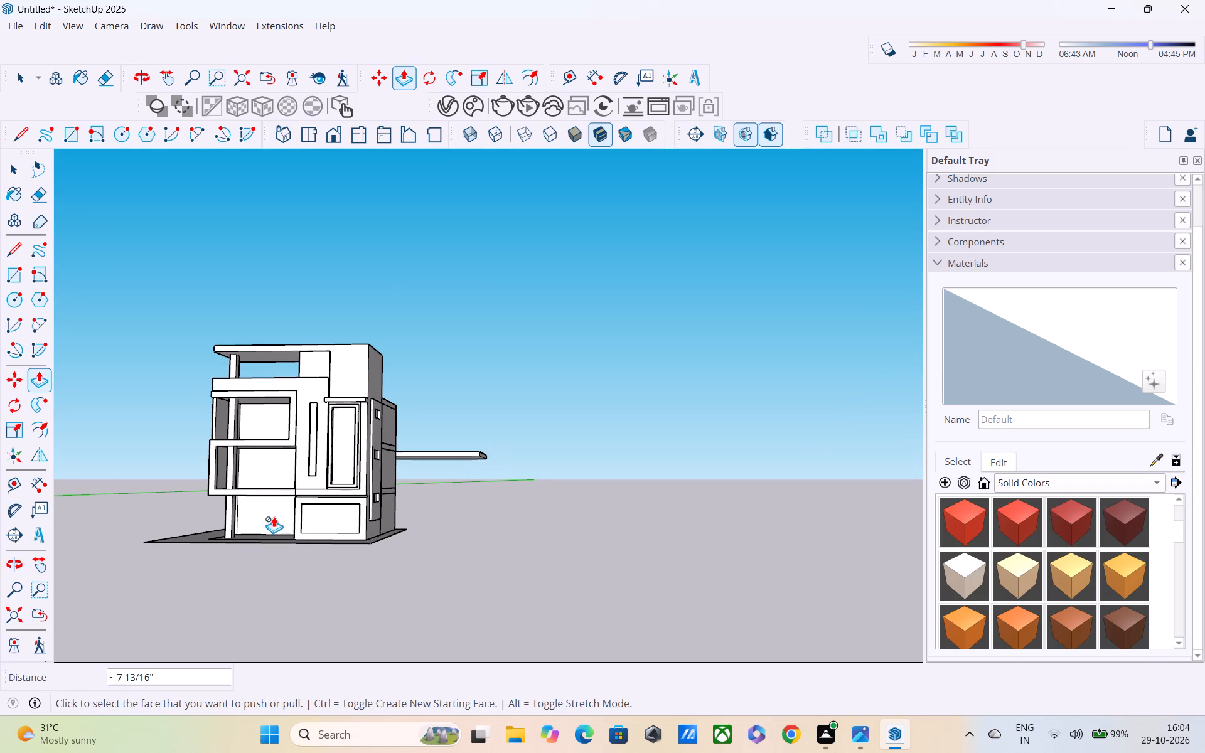
scroll(274, 516, down, 1)
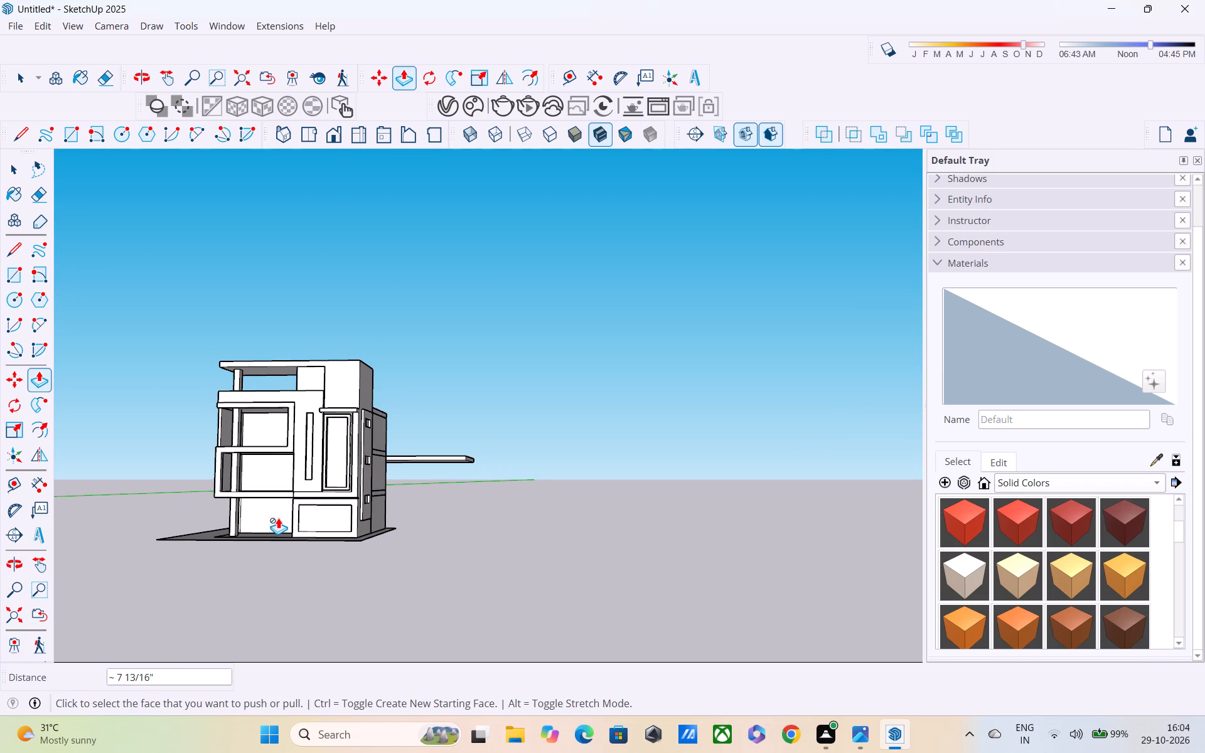
shift+middle_drag(279, 513, 292, 482)
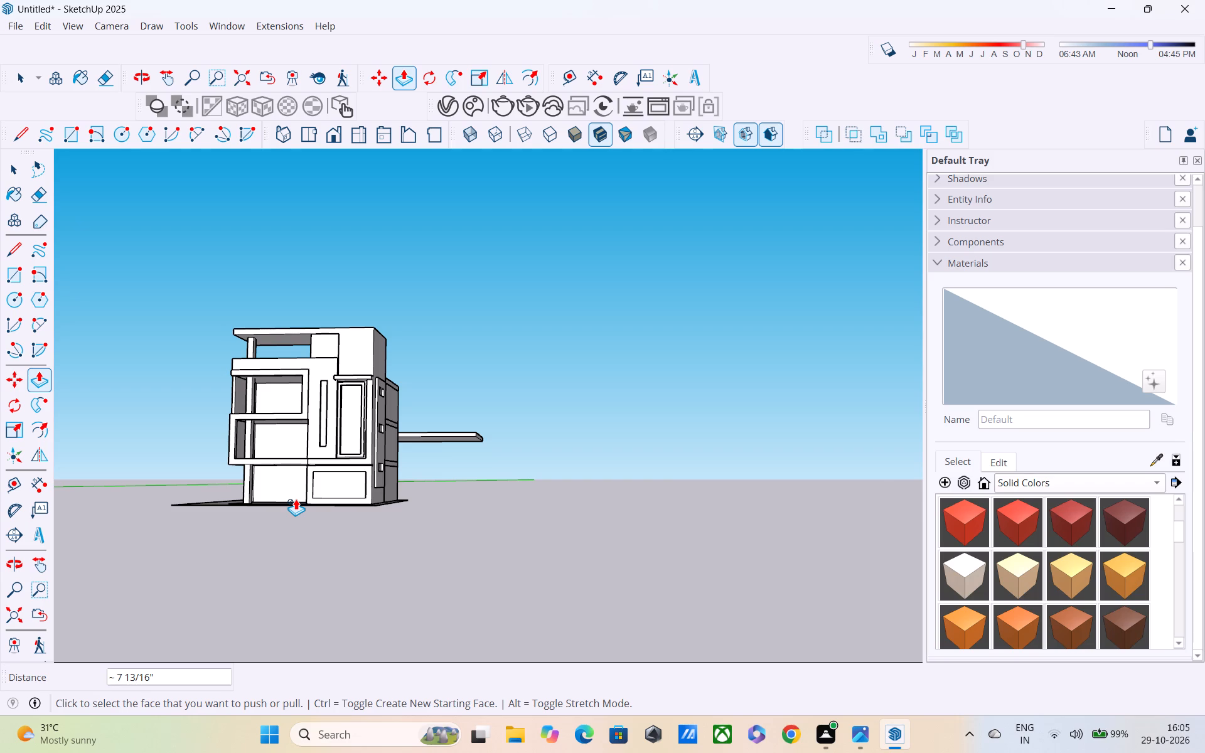
shift+middle_drag(302, 586, 324, 641)
middle_drag(245, 405, 333, 500)
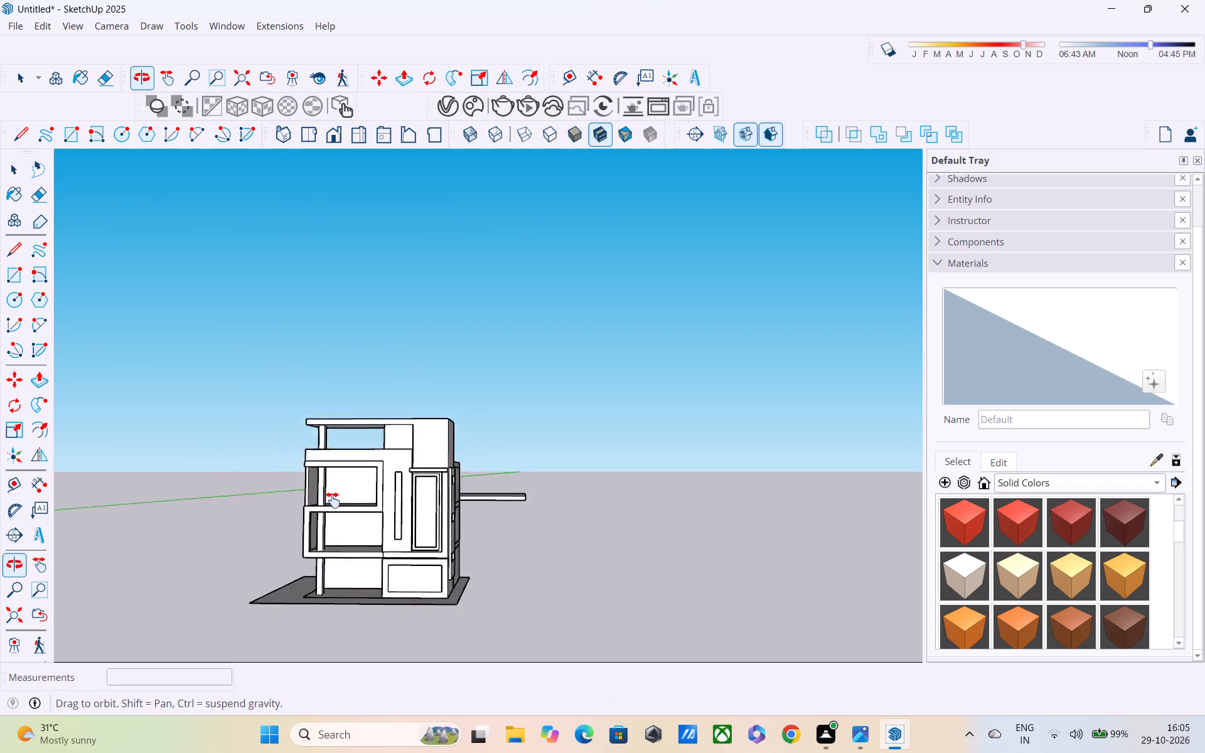
middle_drag(333, 500, 397, 570)
Draw a line about 1' 6 3/16" long across the column's side face just below the roof overhang.
scroll(395, 483, up, 2)
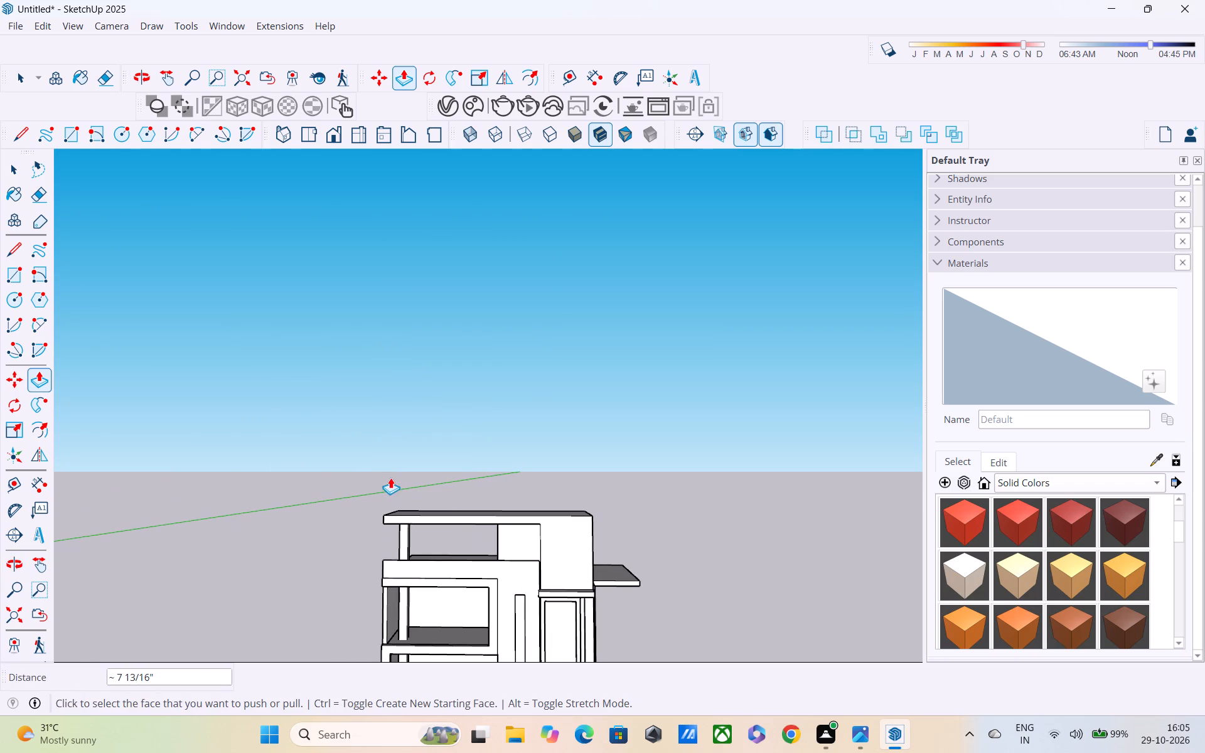
scroll(379, 434, up, 2)
middle_drag(367, 426, 461, 520)
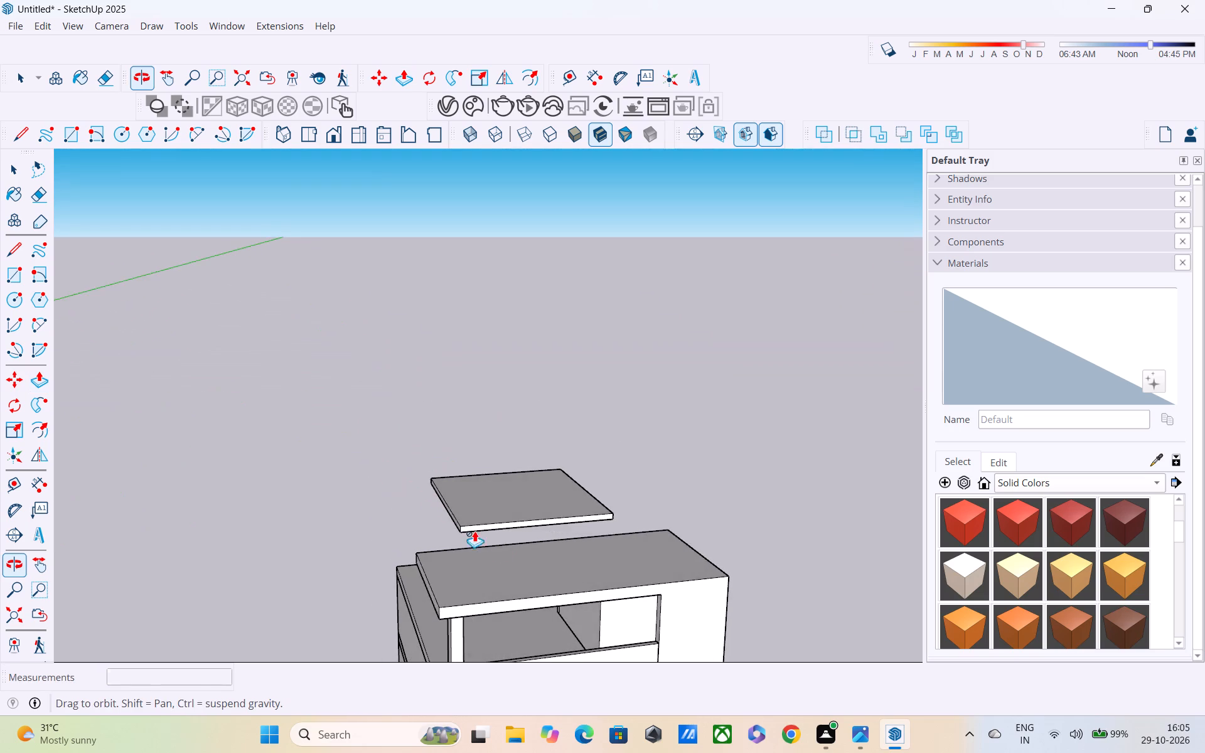
middle_drag(538, 558, 539, 422)
scroll(438, 498, up, 2)
scroll(464, 576, up, 1)
middle_drag(464, 576, 468, 550)
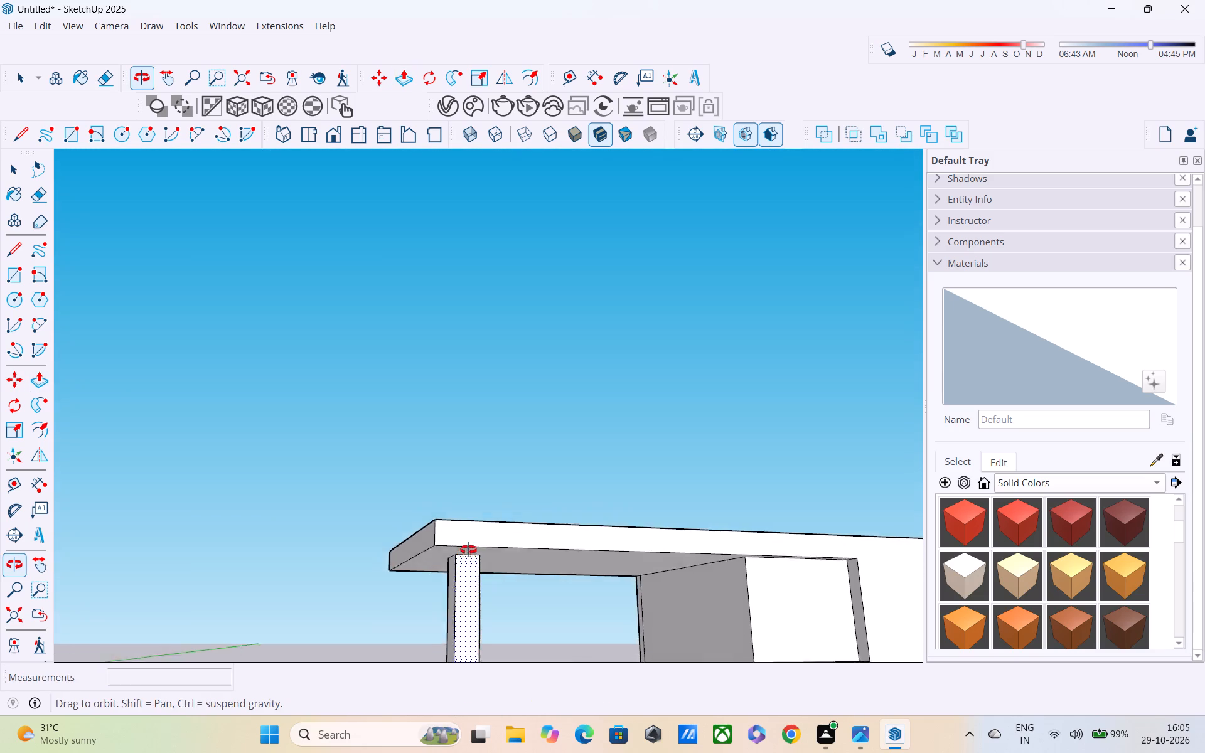
middle_drag(468, 550, 472, 534)
scroll(471, 538, up, 3)
middle_drag(471, 540, 646, 484)
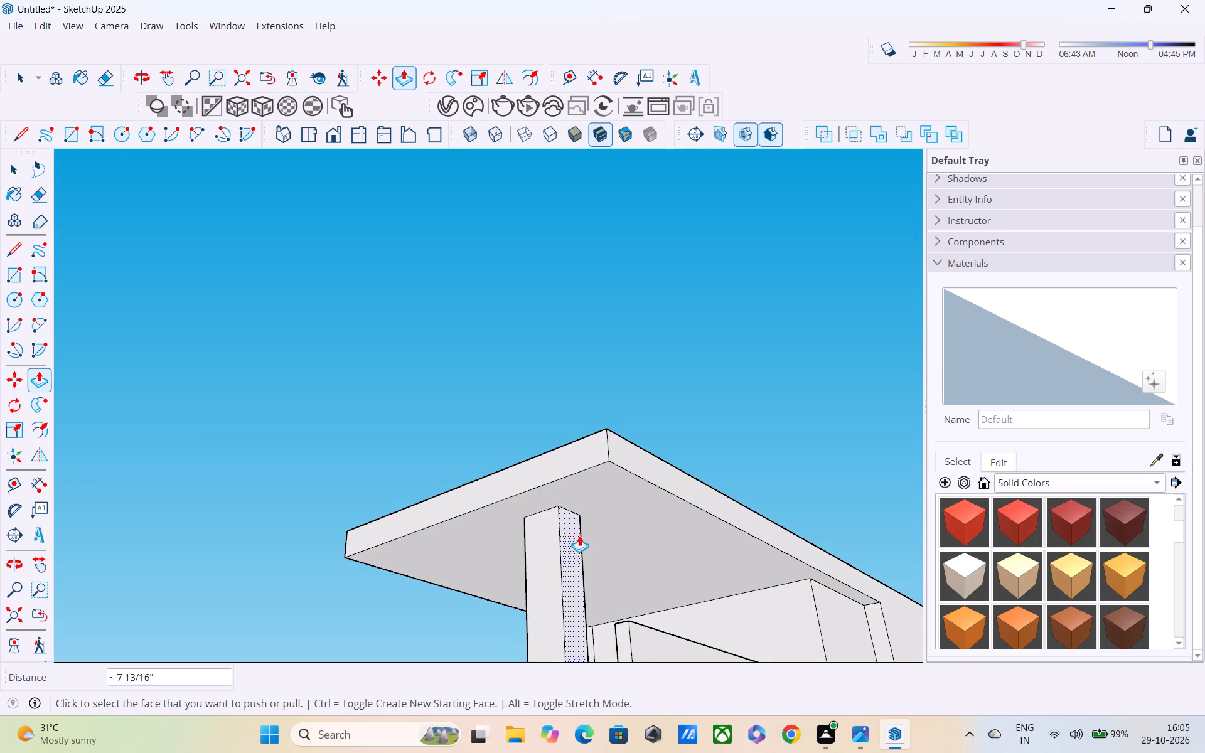
key(space)
key(l)
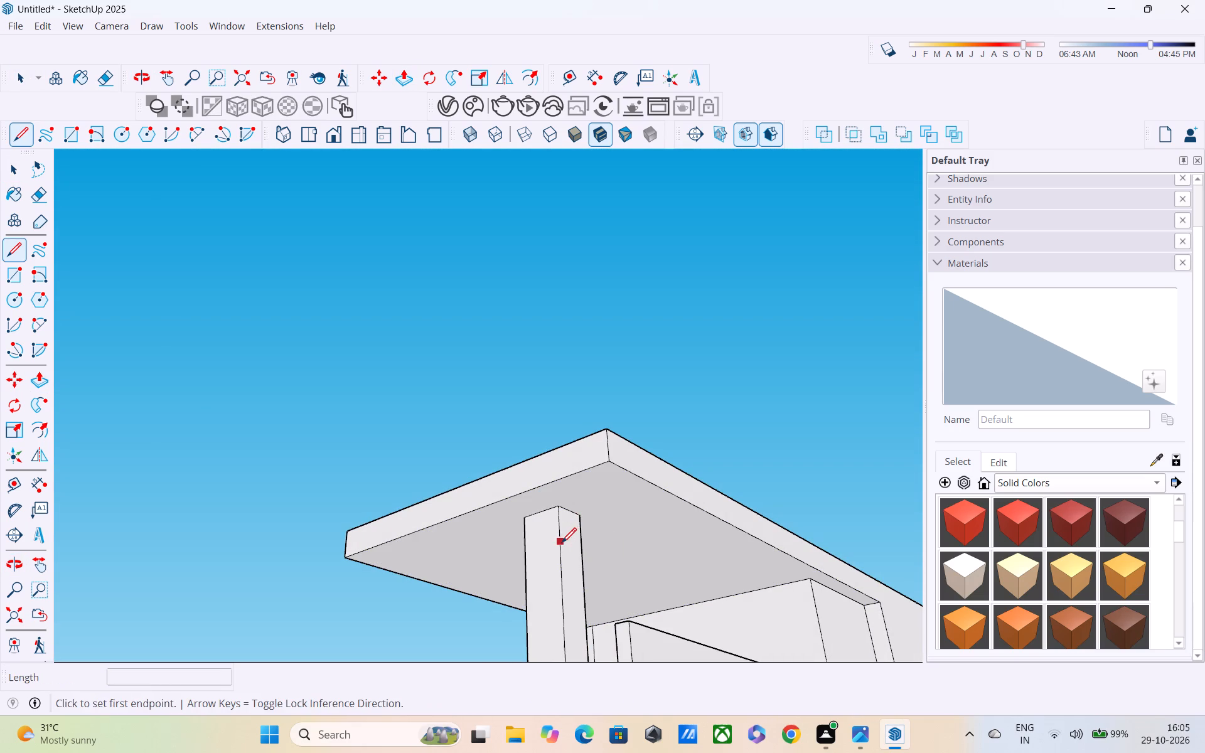
click(562, 536)
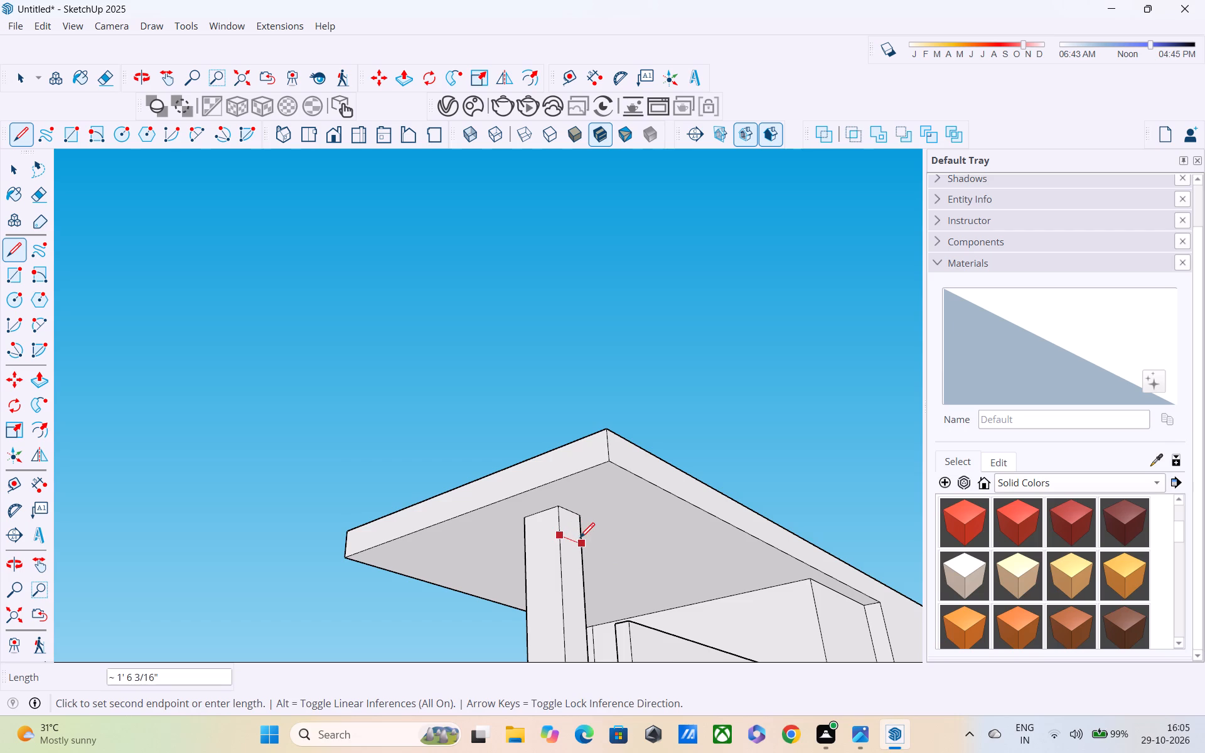
click(580, 543)
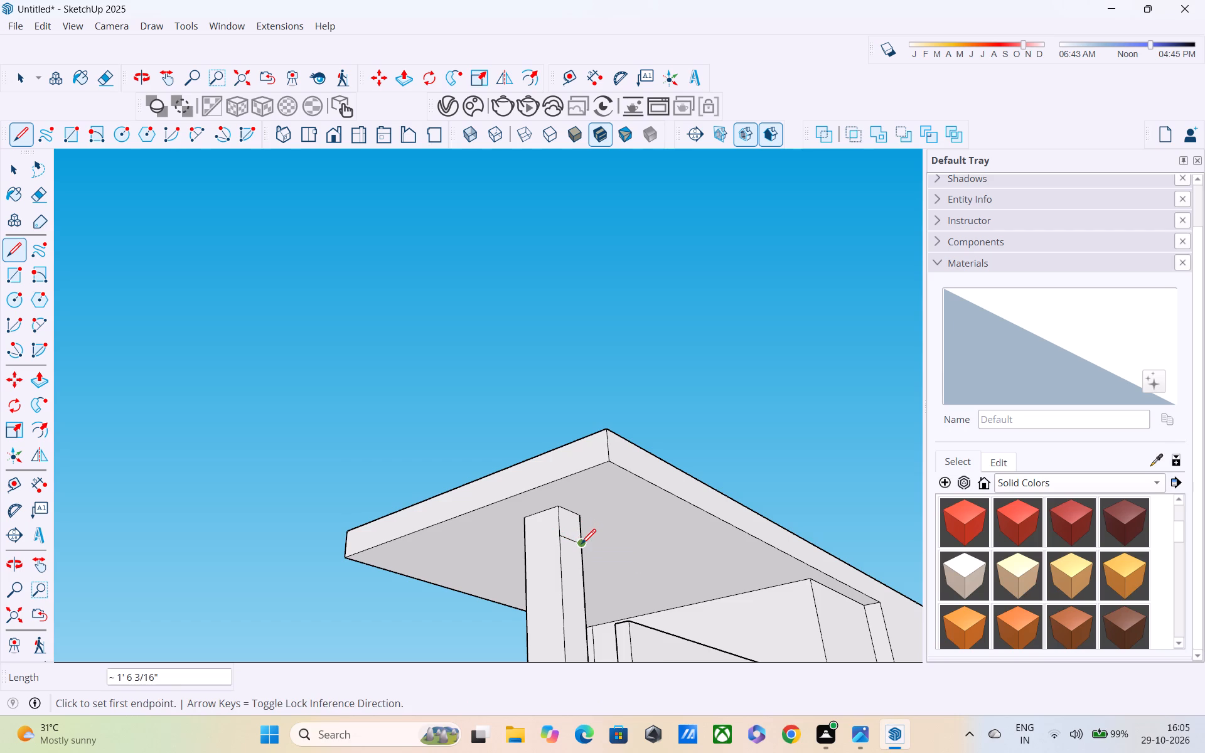
Push the column portion above the line back about 1' 11 15/16" through its depth to cut it away beneath the roof.
key(p)
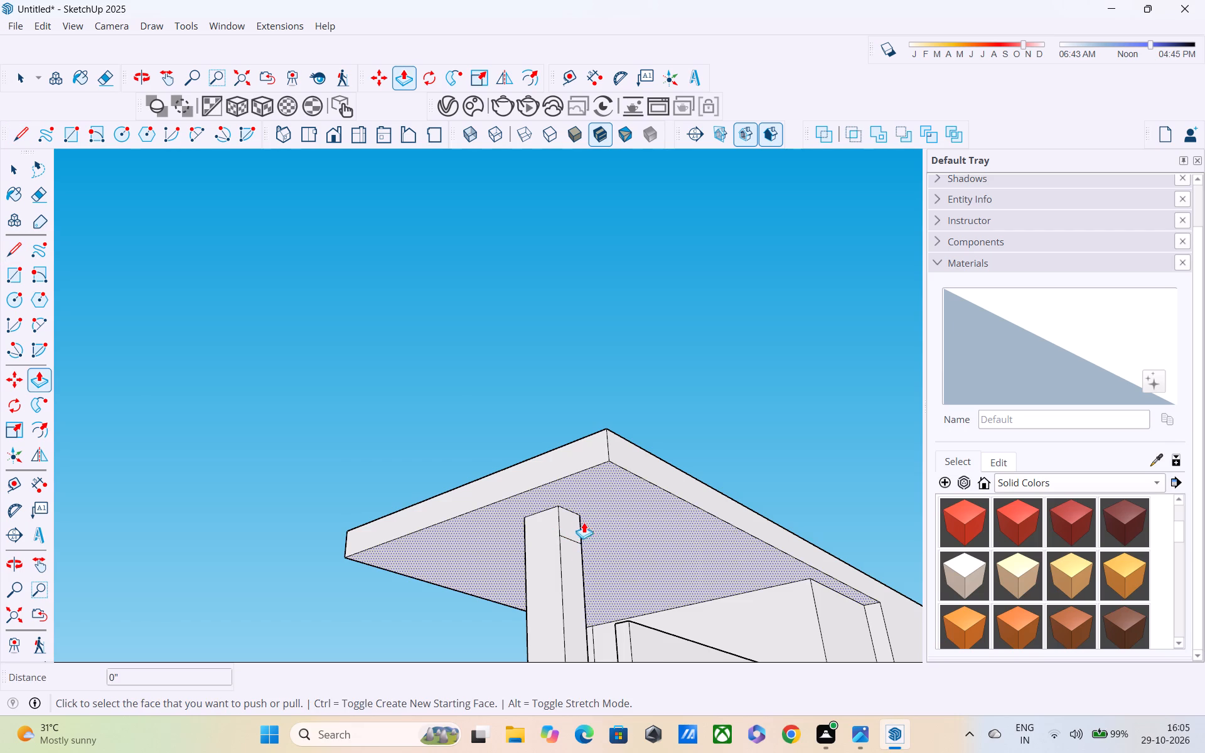
click(570, 520)
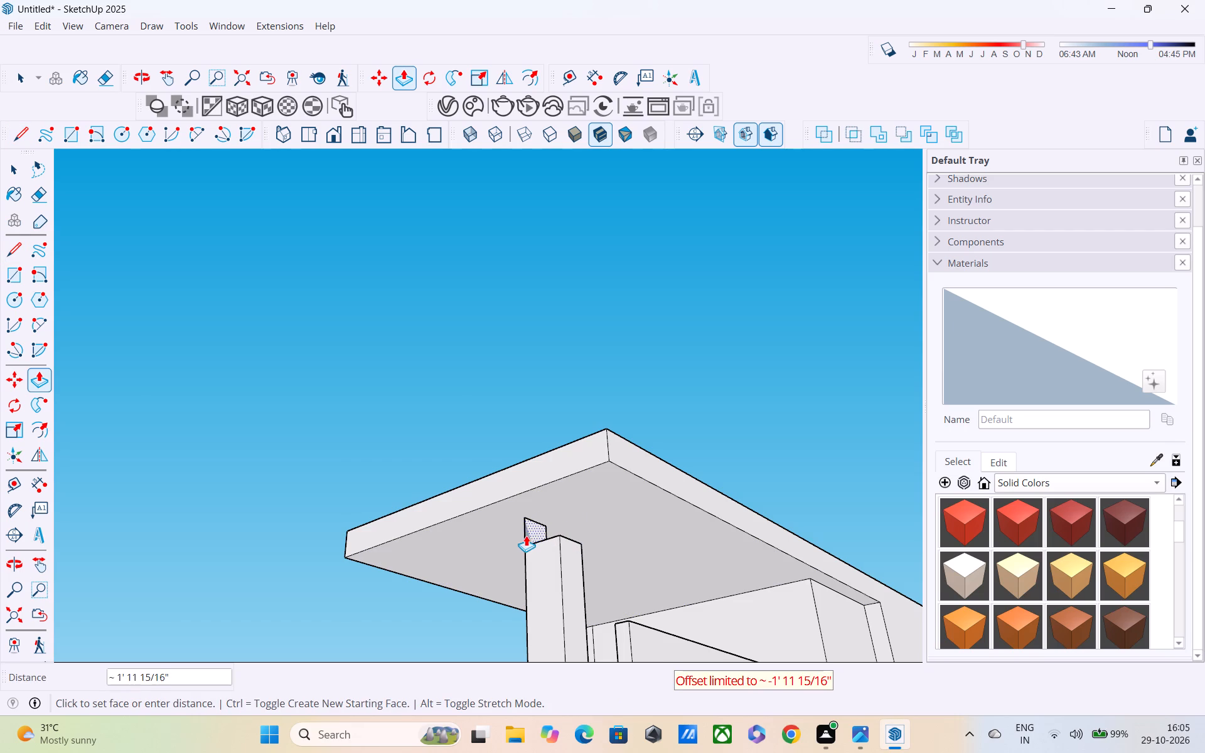
click(526, 535)
middle_drag(500, 549, 535, 636)
middle_drag(588, 599, 586, 519)
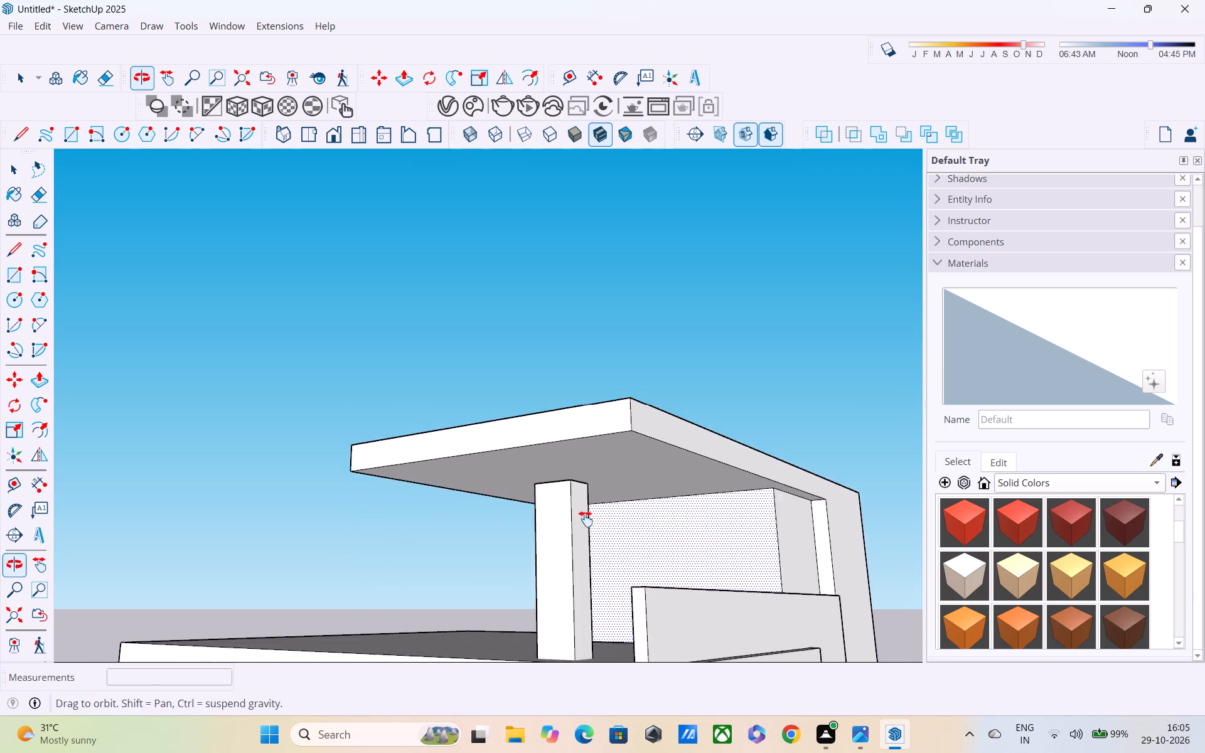
Pull the rear edge face of the roof overhang outward about 8' 3 3/4".
middle_drag(586, 519, 582, 506)
scroll(584, 511, down, 1)
middle_drag(578, 485, 633, 599)
scroll(602, 560, up, 4)
middle_drag(579, 499, 587, 362)
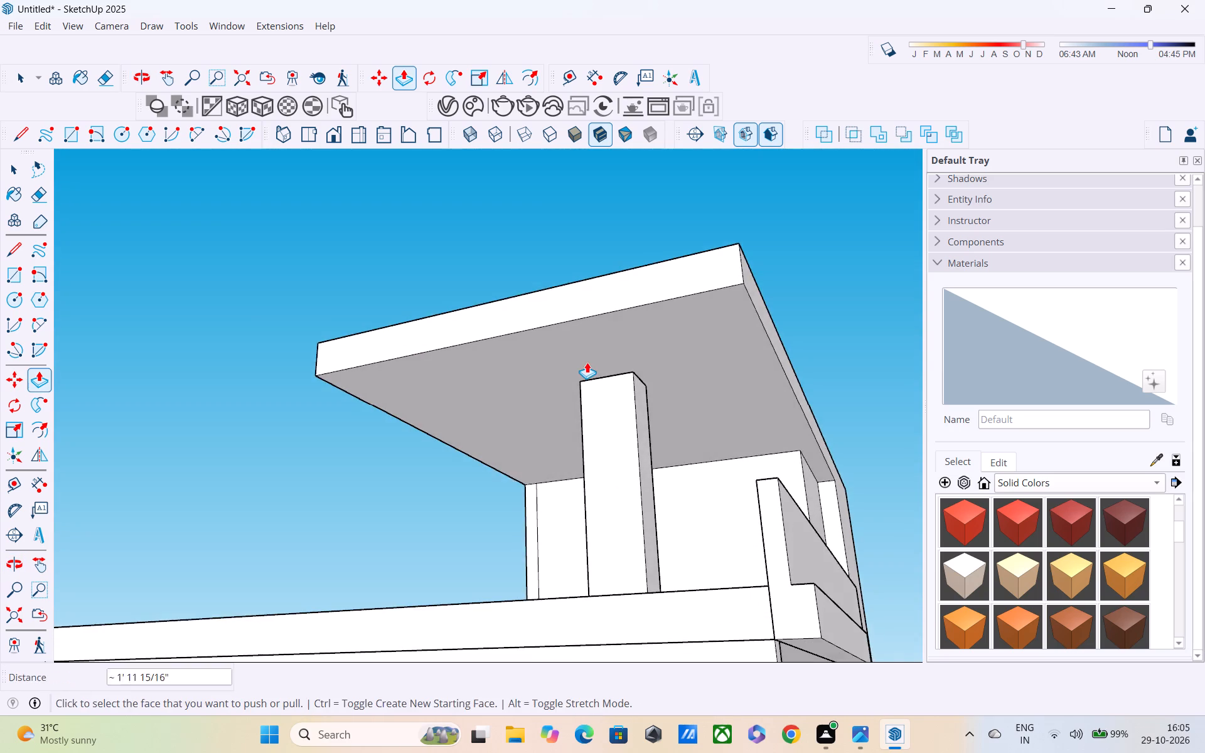
scroll(587, 362, up, 3)
middle_drag(587, 362, 660, 423)
scroll(656, 435, up, 3)
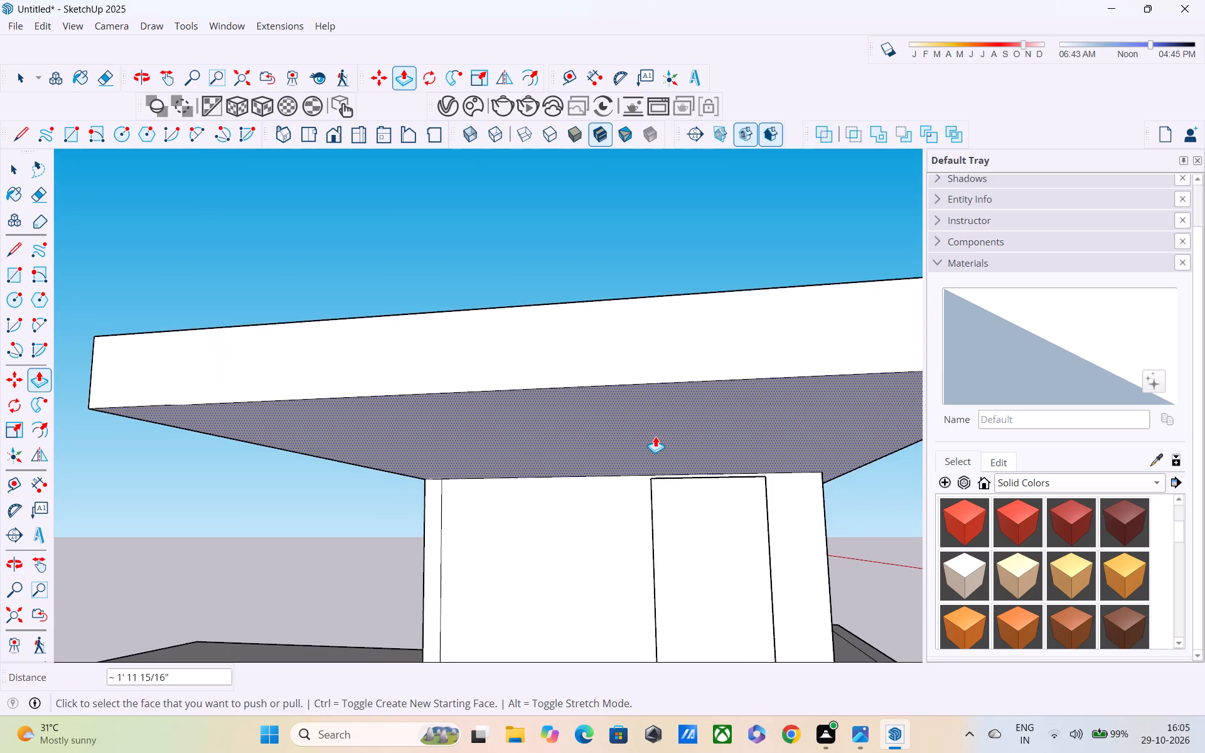
middle_drag(655, 436, 639, 292)
scroll(609, 326, down, 2)
middle_drag(594, 358, 803, 451)
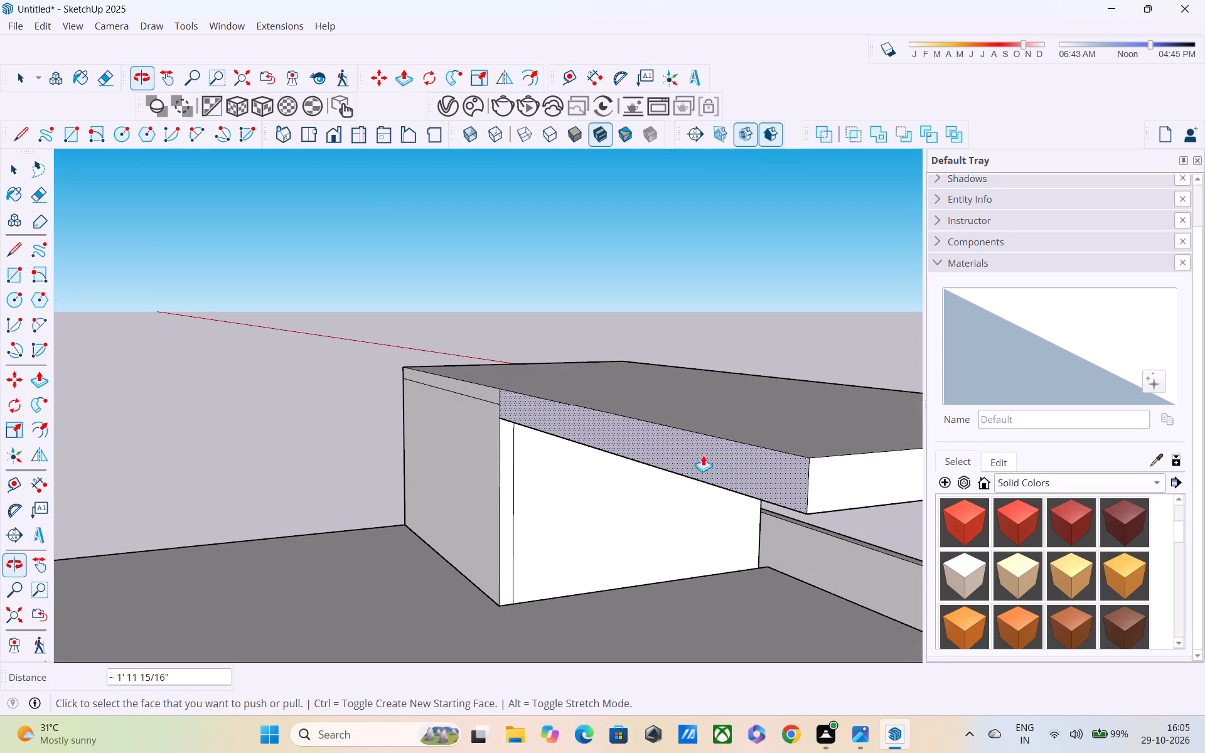
click(686, 458)
shift+middle_drag(514, 480, 579, 430)
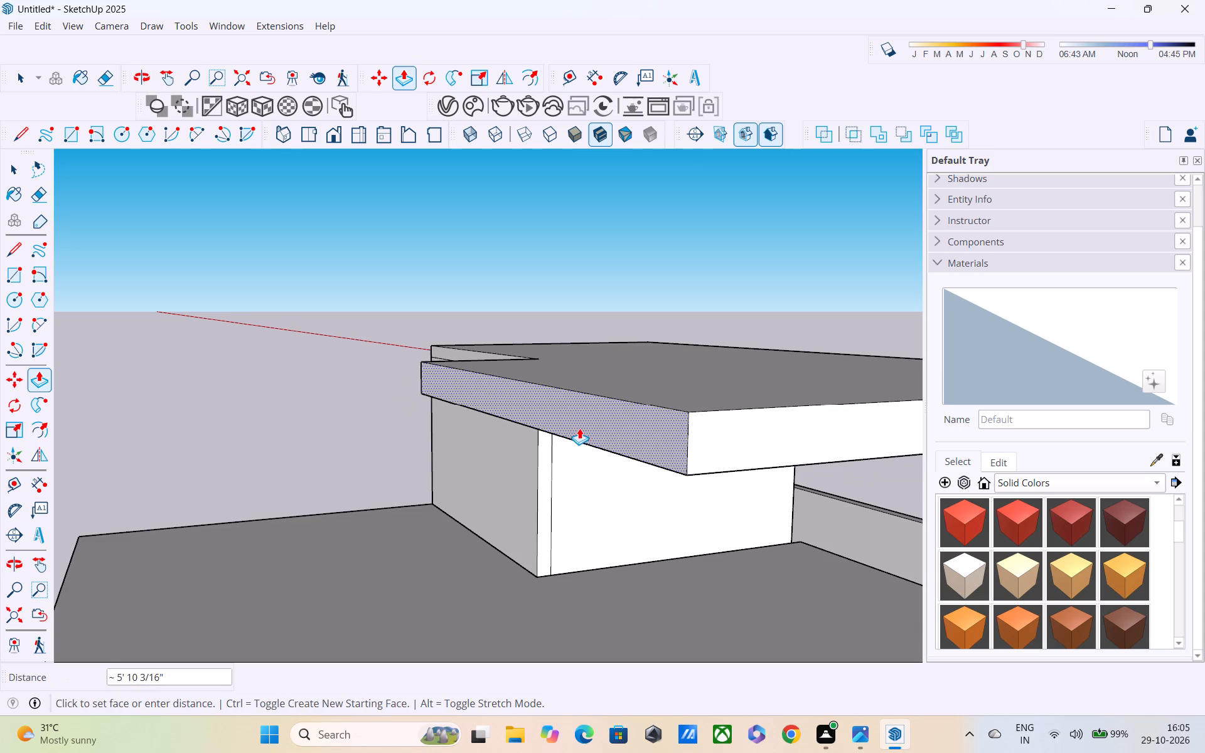
scroll(579, 428, down, 3)
middle_drag(584, 430, 674, 469)
click(661, 479)
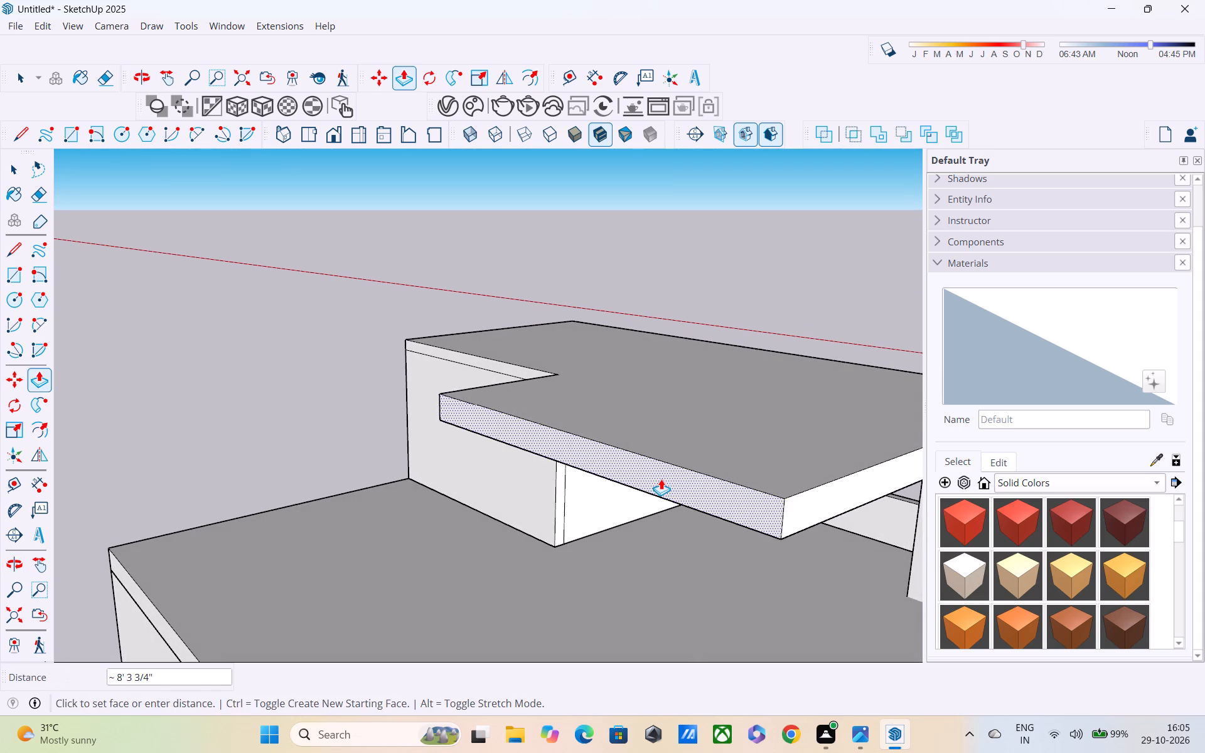
Pull the narrow roof strip above the top-floor room's rear wall out flush with the extended overhang.
middle_drag(474, 364, 641, 388)
scroll(636, 361, up, 2)
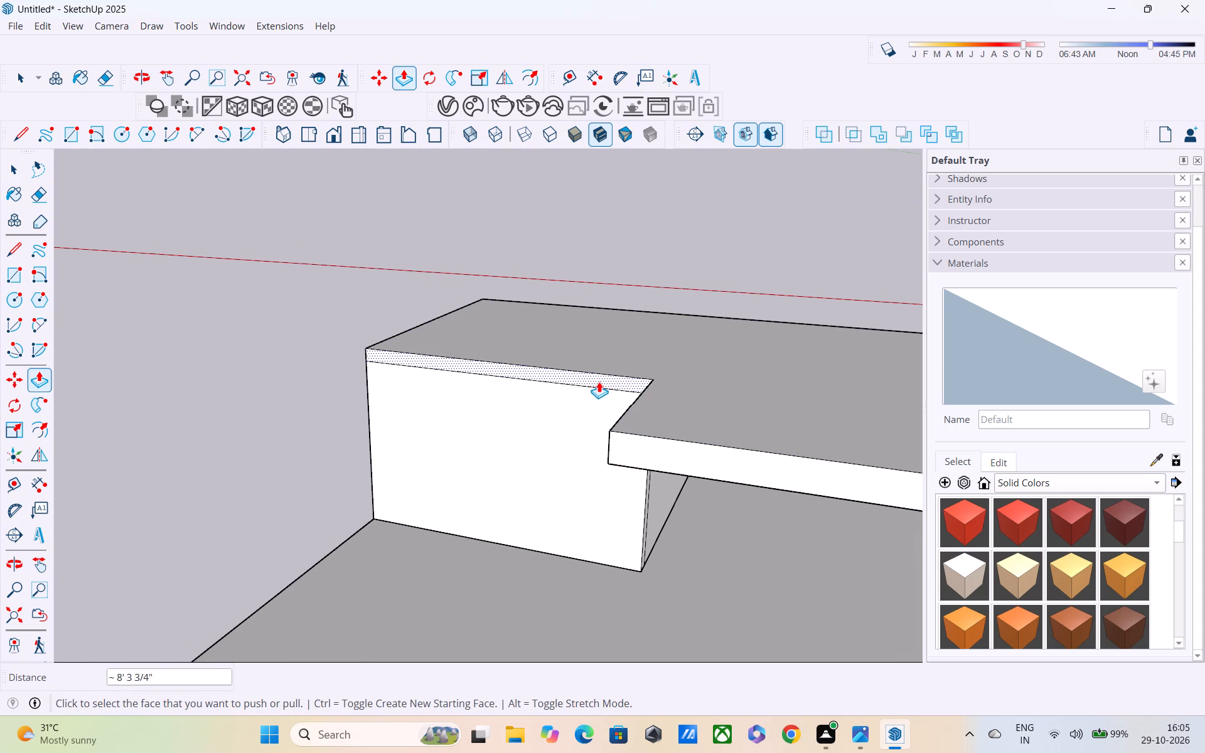
click(599, 382)
click(623, 459)
middle_drag(608, 457, 608, 452)
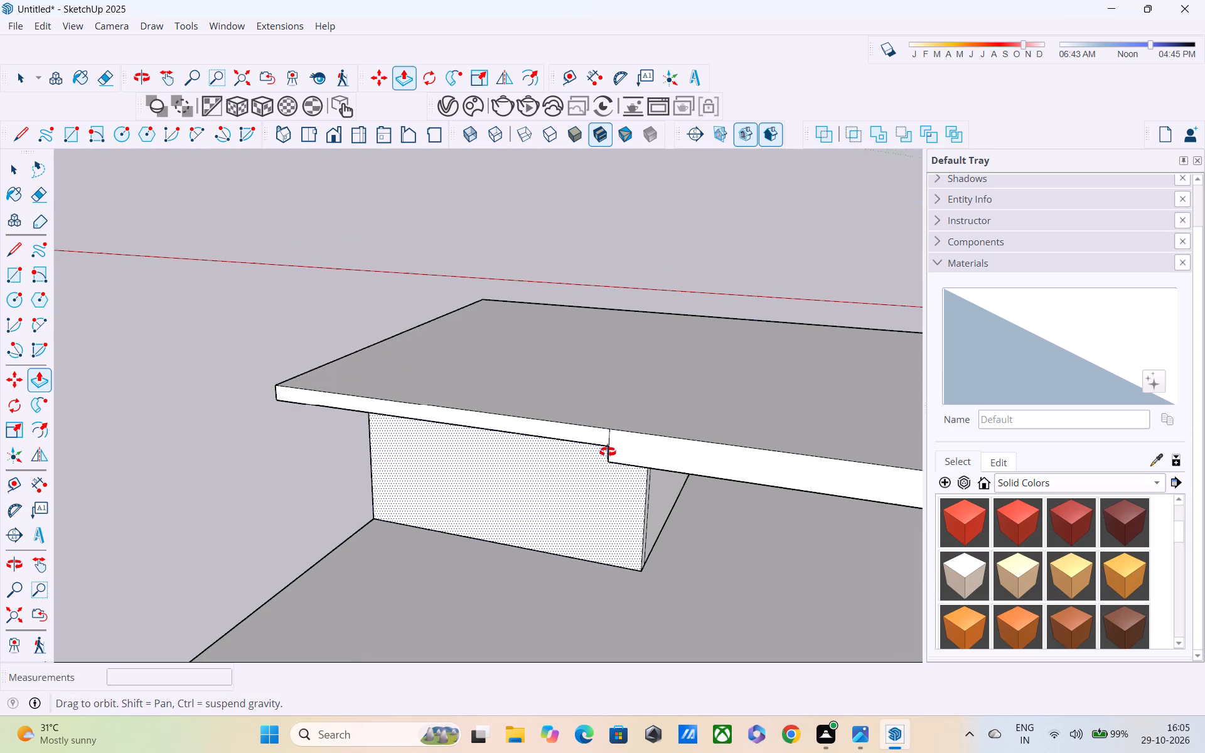
Level the underside of the thinner roof extension and its two side strips with the main slab, about 8 3/16".
middle_drag(608, 452, 667, 270)
click(587, 232)
click(685, 240)
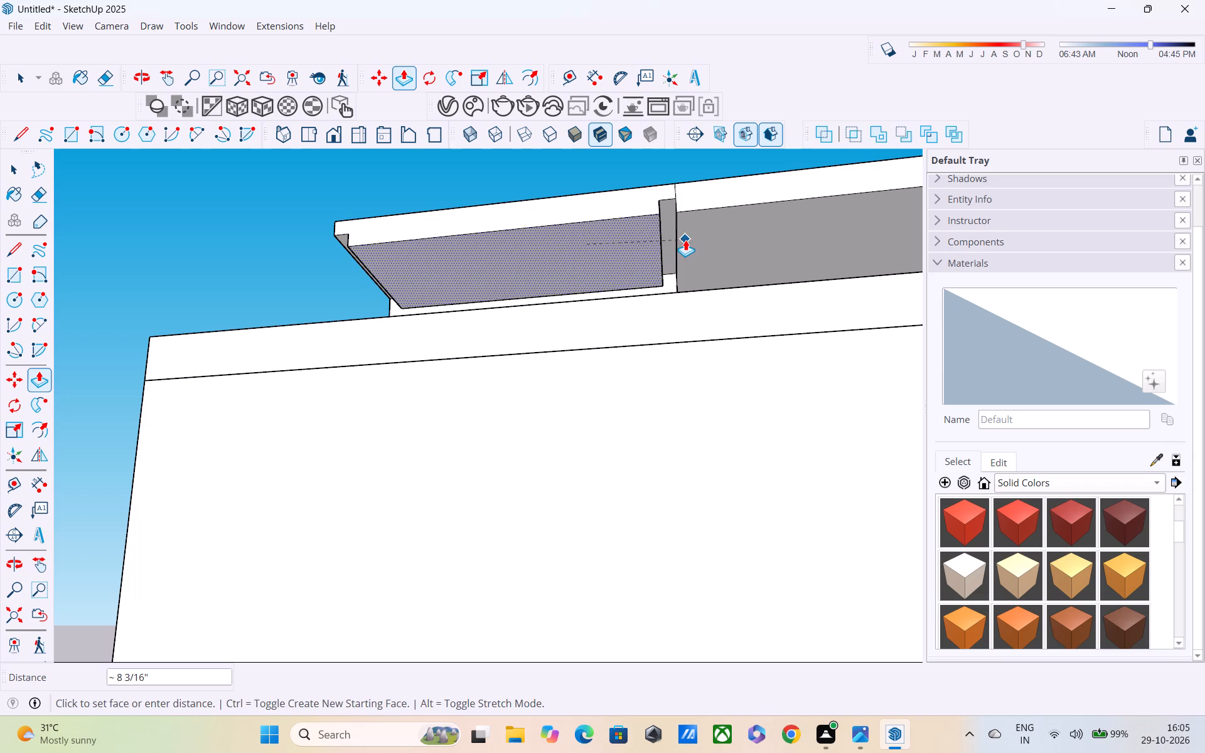
click(671, 219)
click(683, 245)
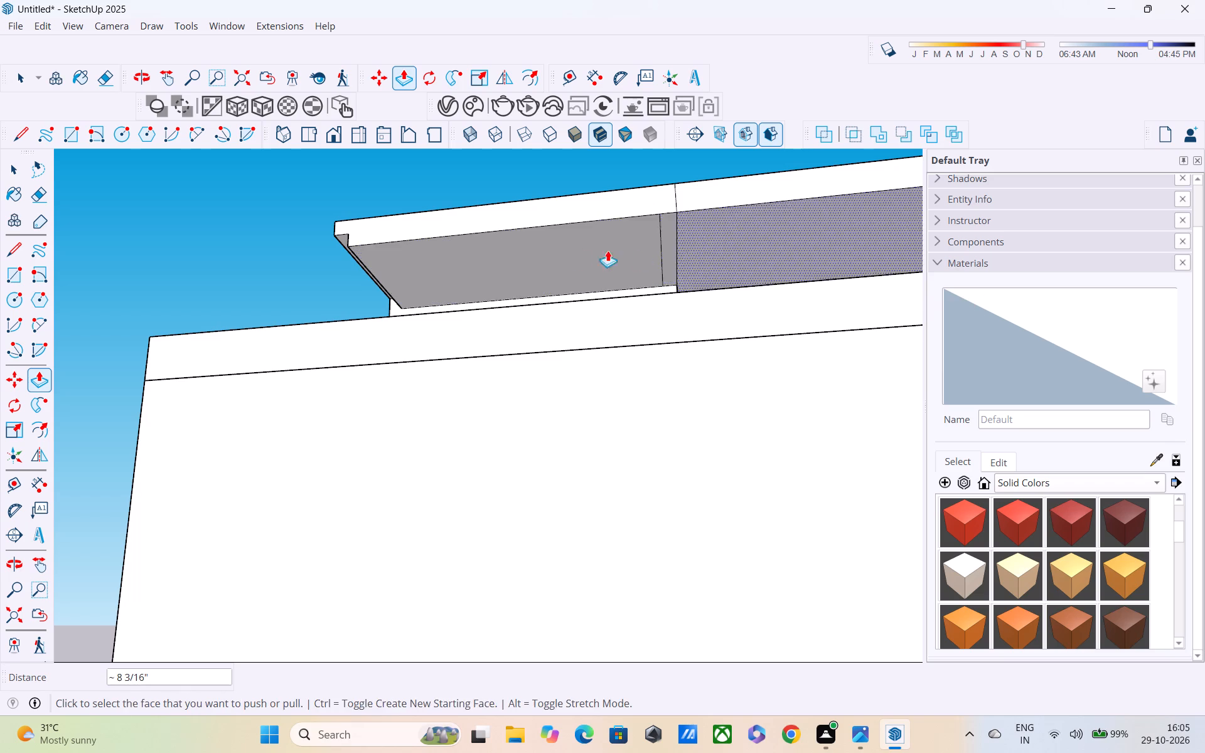
middle_drag(511, 248, 744, 394)
middle_drag(523, 326, 518, 199)
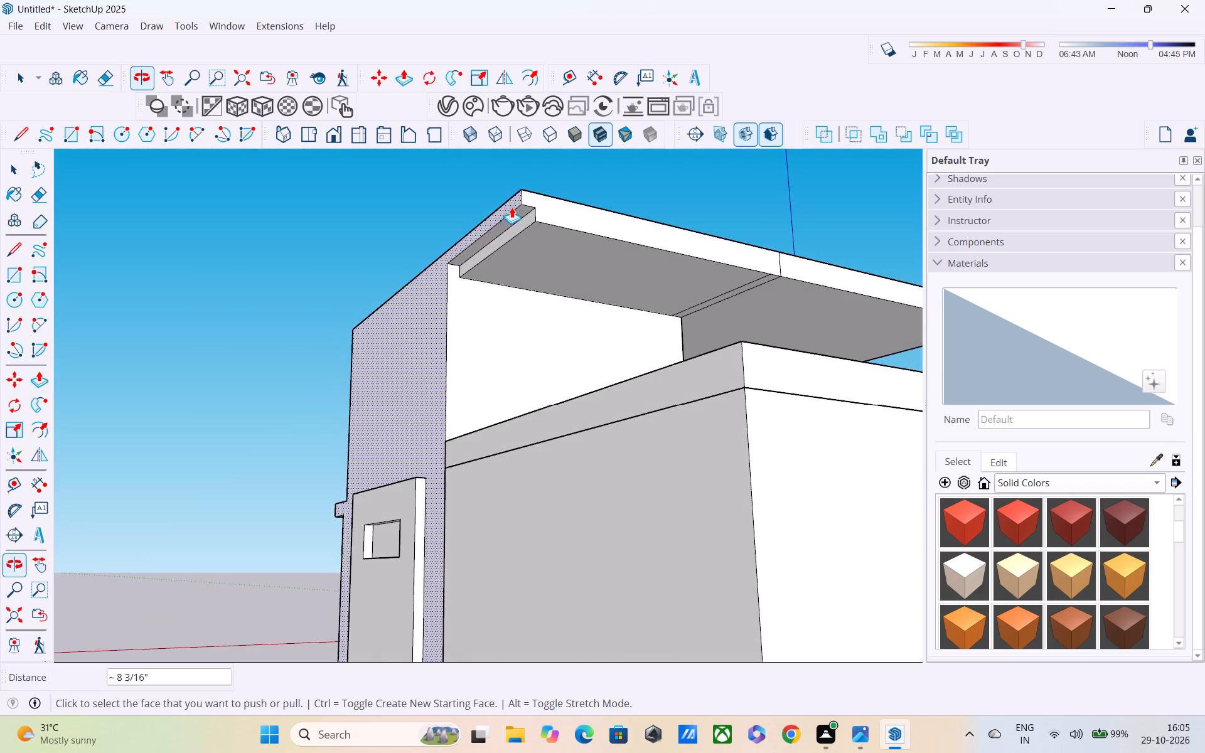
scroll(500, 228, up, 3)
click(500, 228)
click(508, 257)
Erase the leftover dividing lines on the extended roof's underside and across its rear edge.
middle_drag(616, 256, 517, 254)
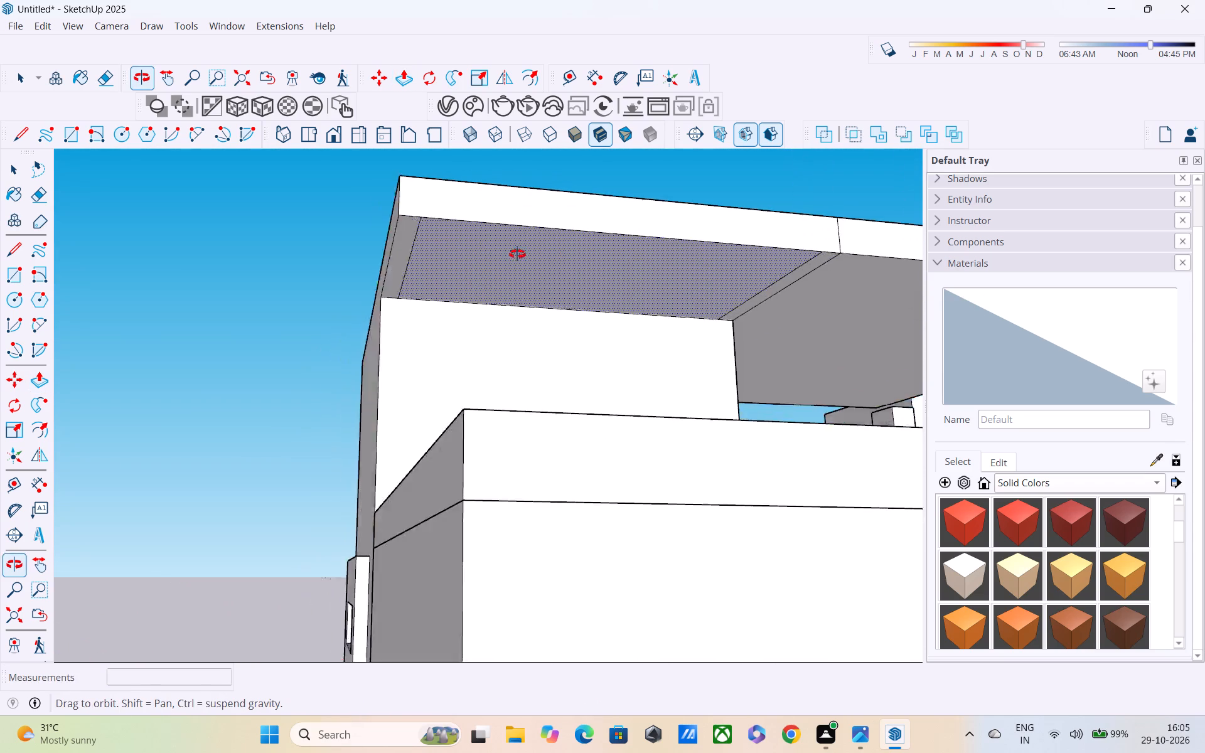
middle_drag(517, 254, 510, 252)
key(e)
scroll(446, 247, up, 2)
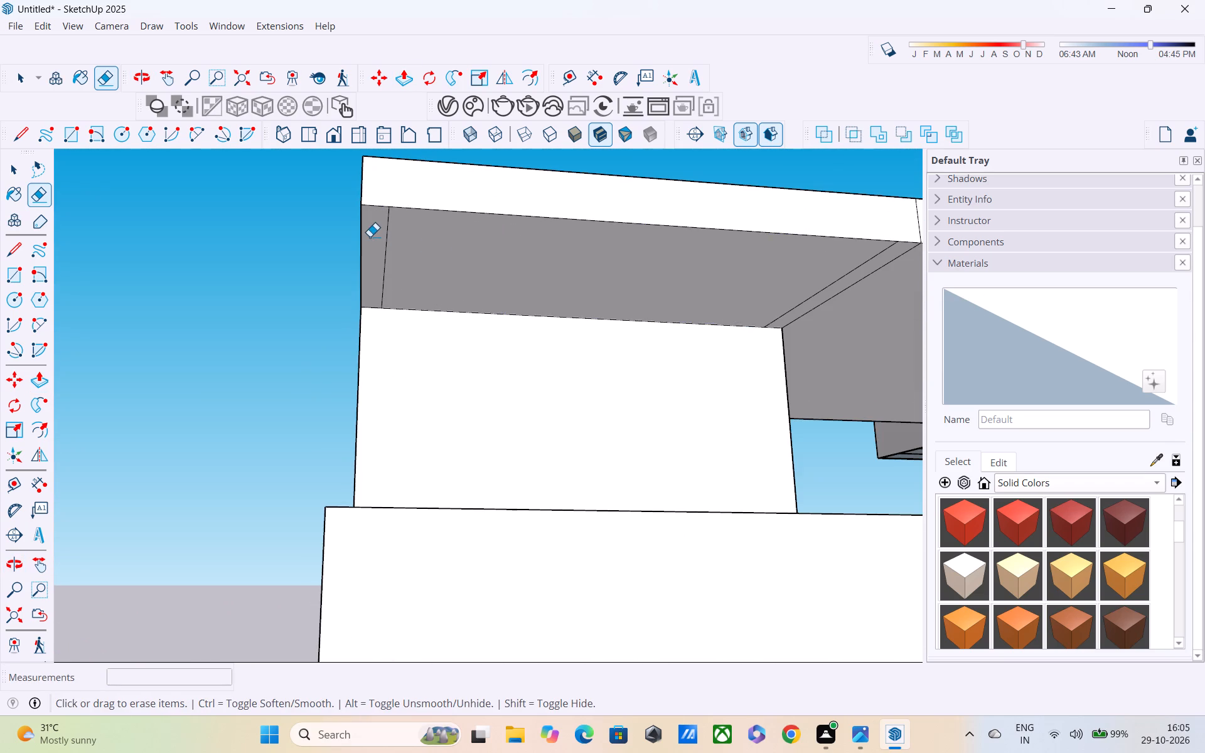
drag(379, 243, 392, 252)
shift+middle_drag(576, 290, 401, 215)
middle_drag(518, 223, 426, 284)
drag(549, 259, 585, 271)
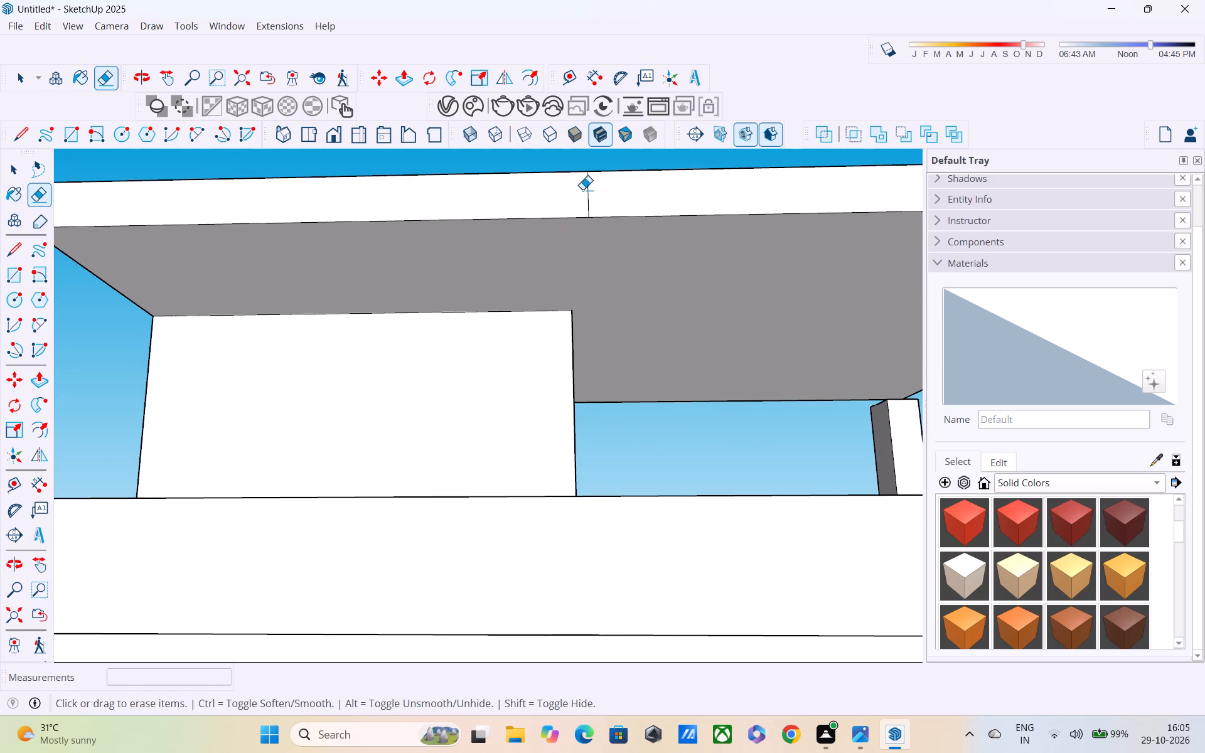
drag(581, 192, 595, 206)
Examine the extended roof overhang, the corner column and the front elevation from several angles.
scroll(595, 206, down, 4)
scroll(292, 485, up, 1)
scroll(453, 366, down, 2)
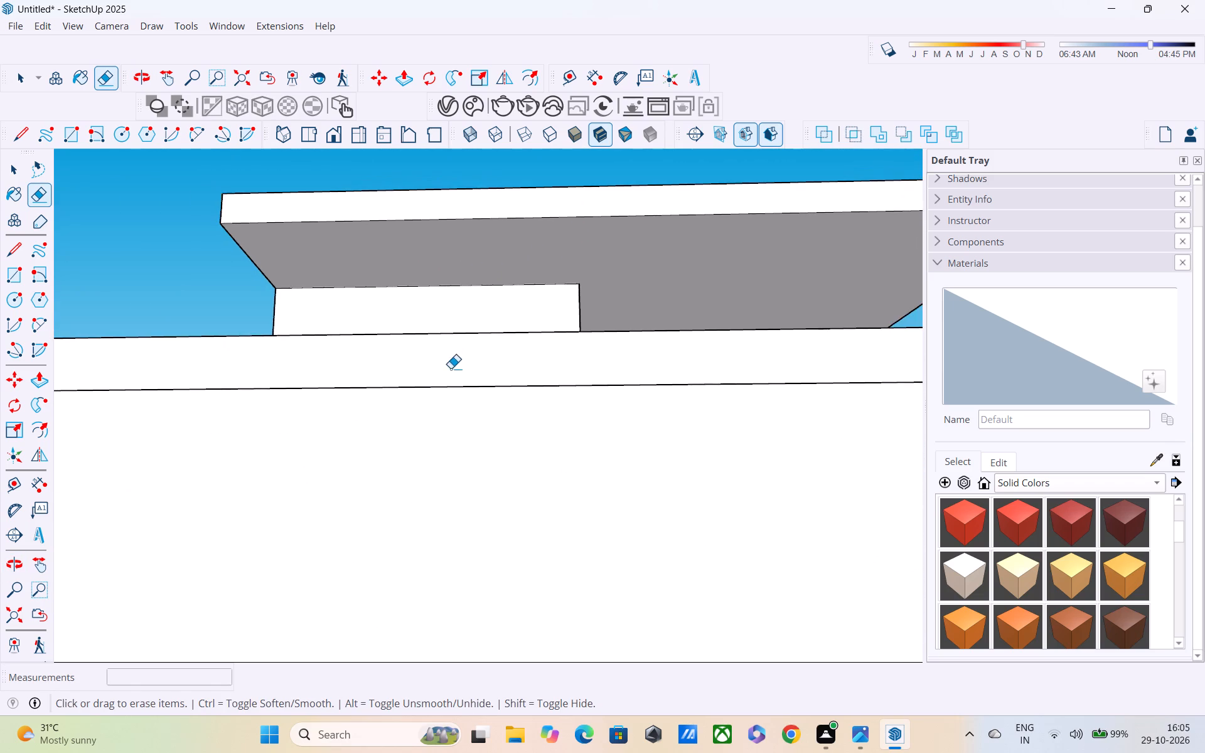
middle_drag(410, 429, 285, 568)
scroll(291, 540, down, 4)
middle_drag(485, 515, 110, 528)
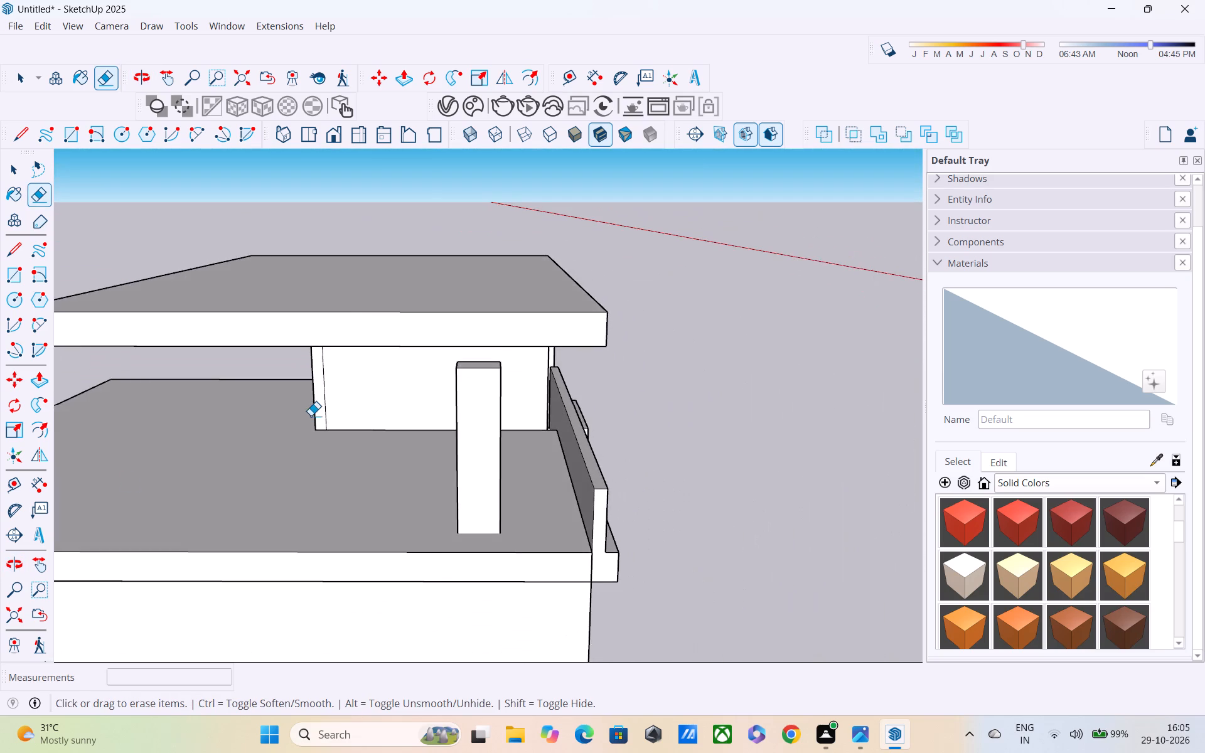
scroll(311, 415, down, 1)
middle_drag(353, 411, 350, 292)
scroll(350, 292, down, 3)
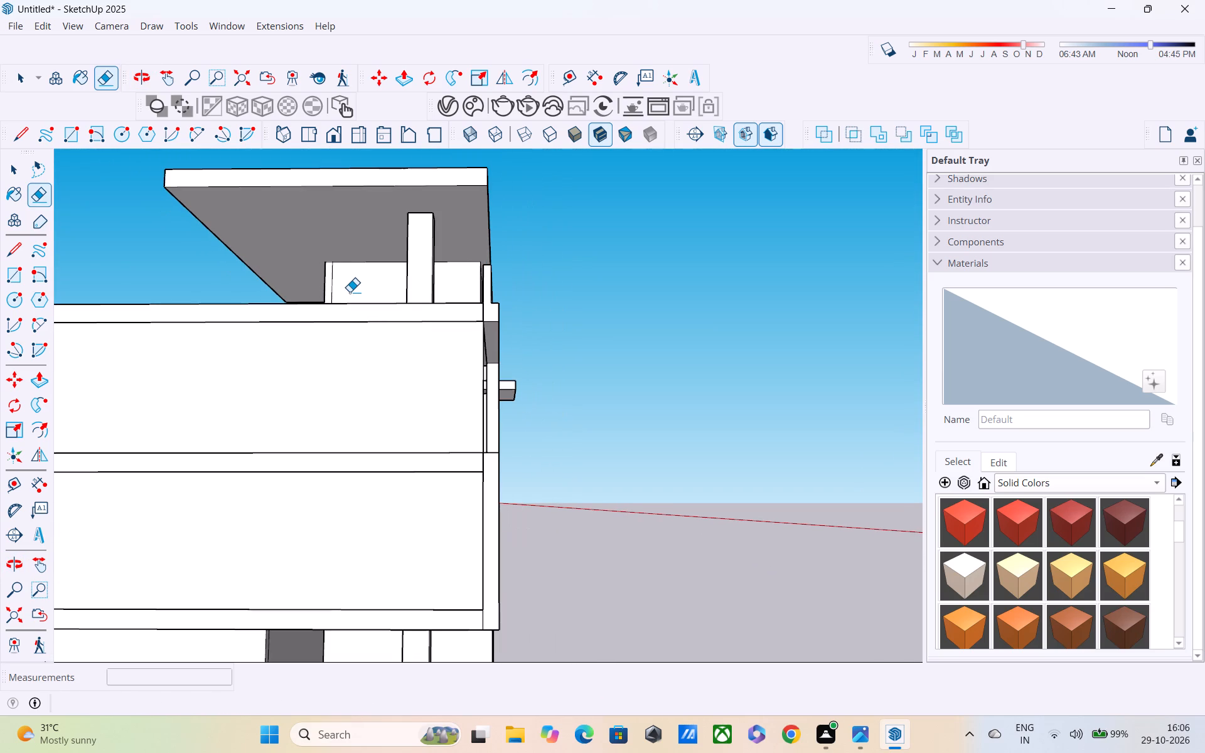
scroll(350, 293, down, 3)
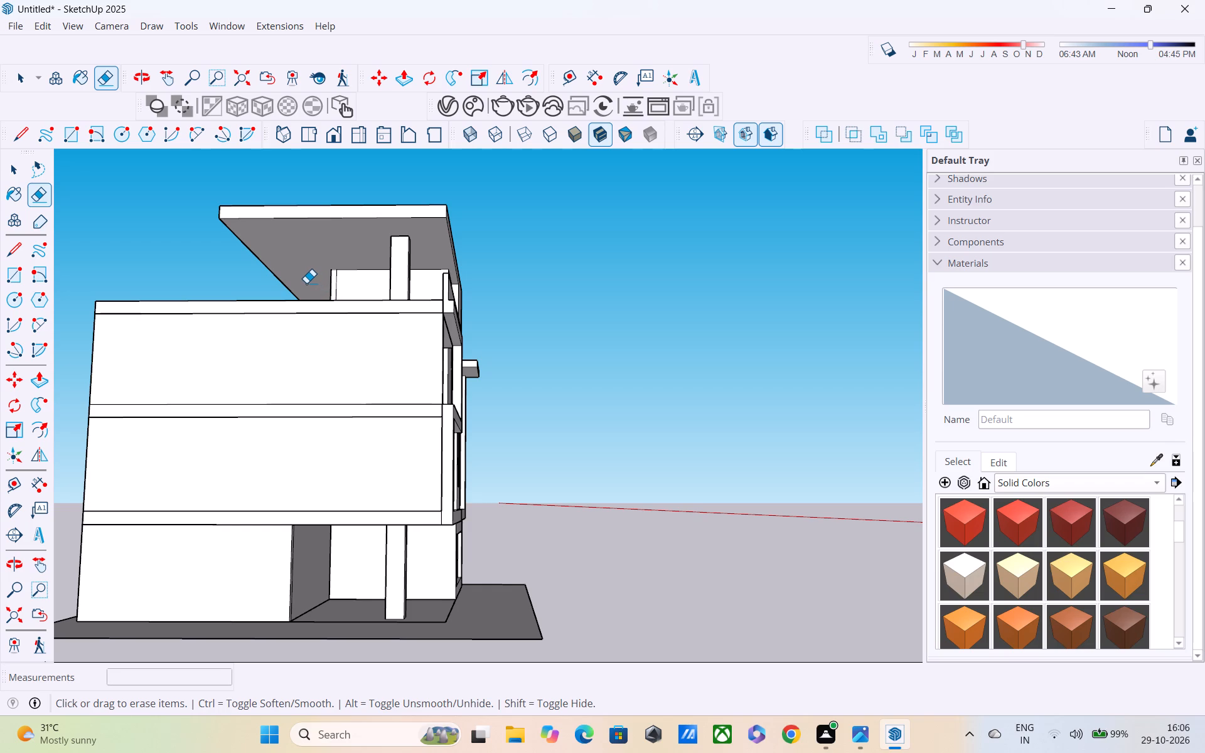
middle_drag(443, 323, 323, 383)
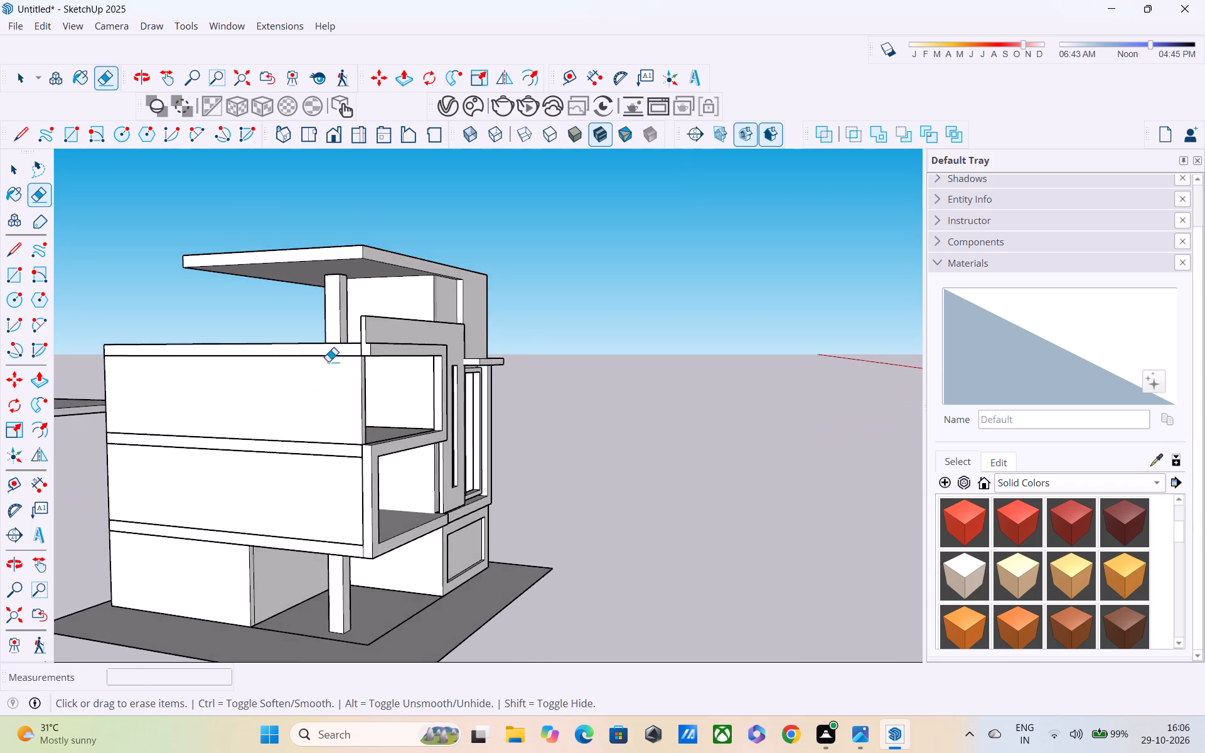
scroll(359, 339, up, 4)
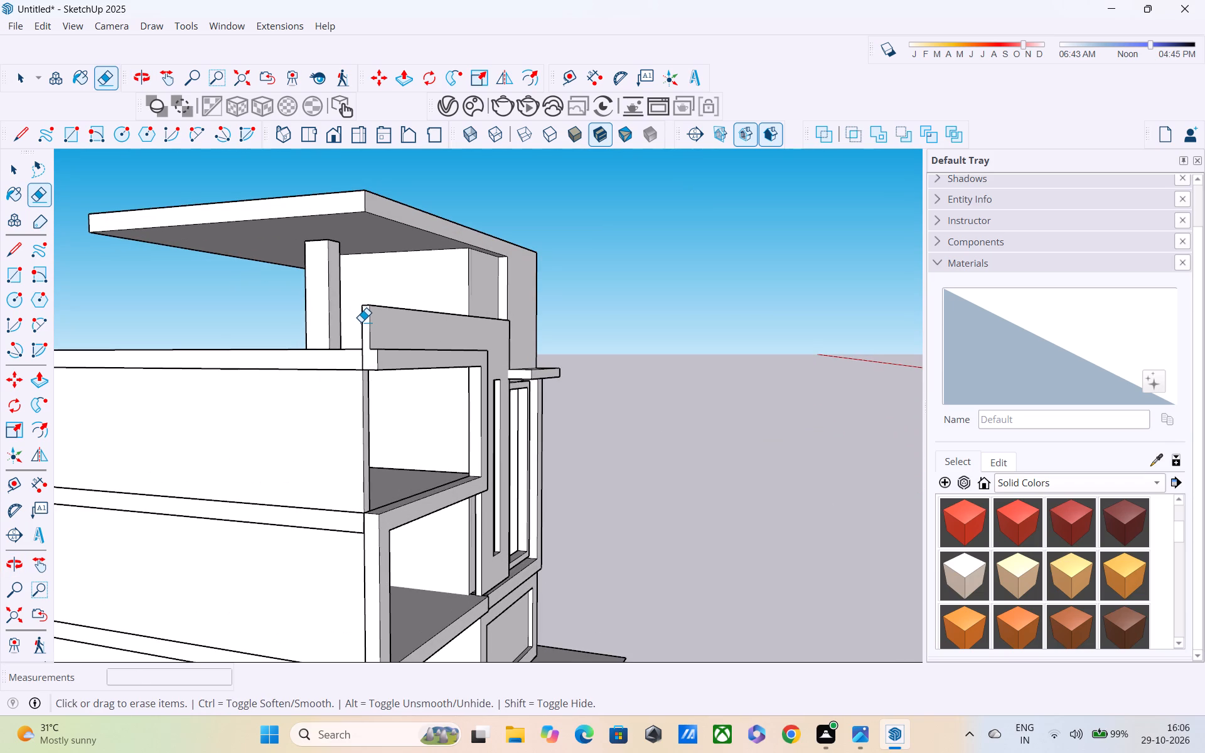
shift+middle_drag(361, 324, 402, 309)
middle_drag(440, 376, 208, 346)
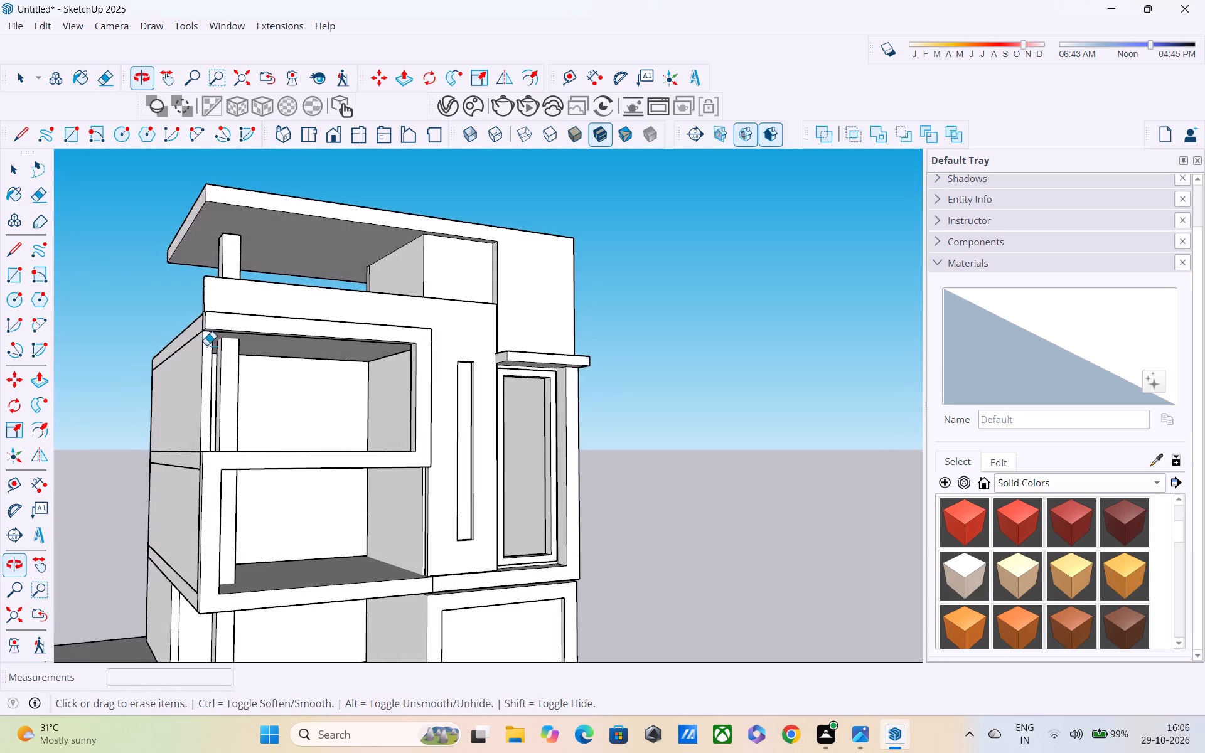
middle_drag(212, 353, 217, 324)
scroll(217, 325, down, 2)
middle_drag(220, 330, 328, 420)
scroll(326, 414, down, 1)
middle_drag(326, 414, 388, 442)
scroll(392, 451, up, 1)
key(space)
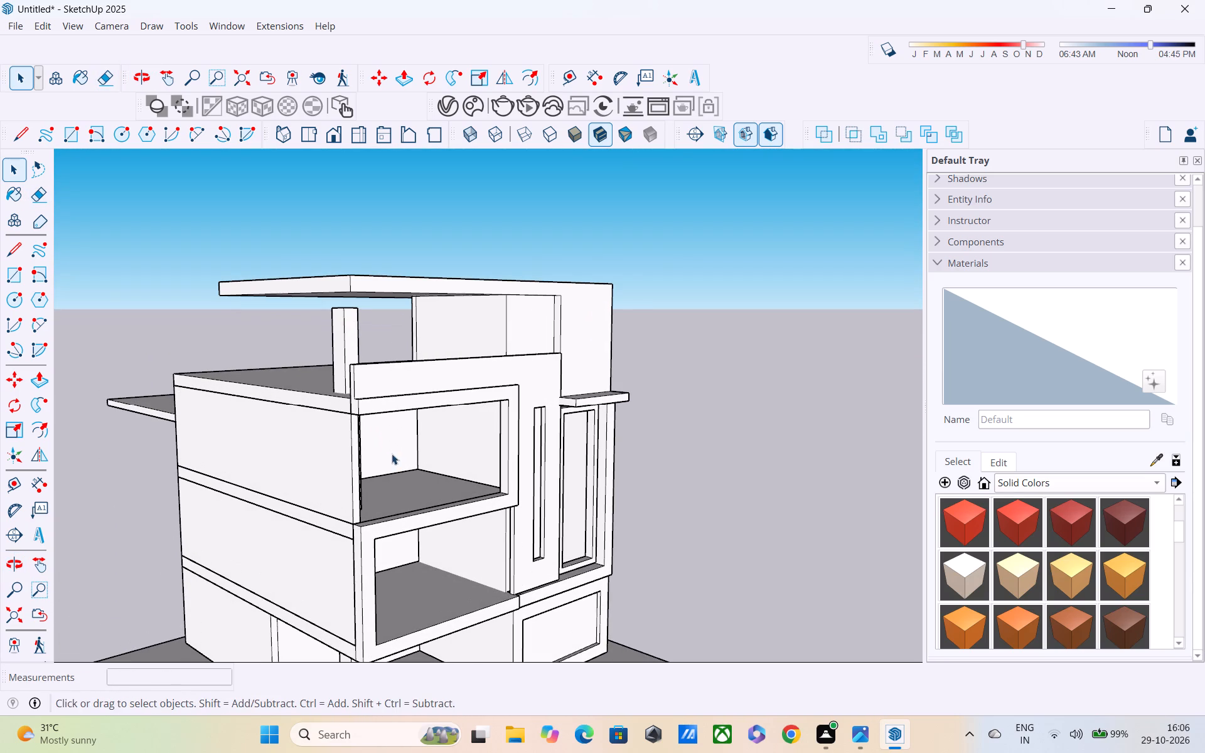
scroll(318, 334, up, 3)
middle_drag(327, 334, 337, 286)
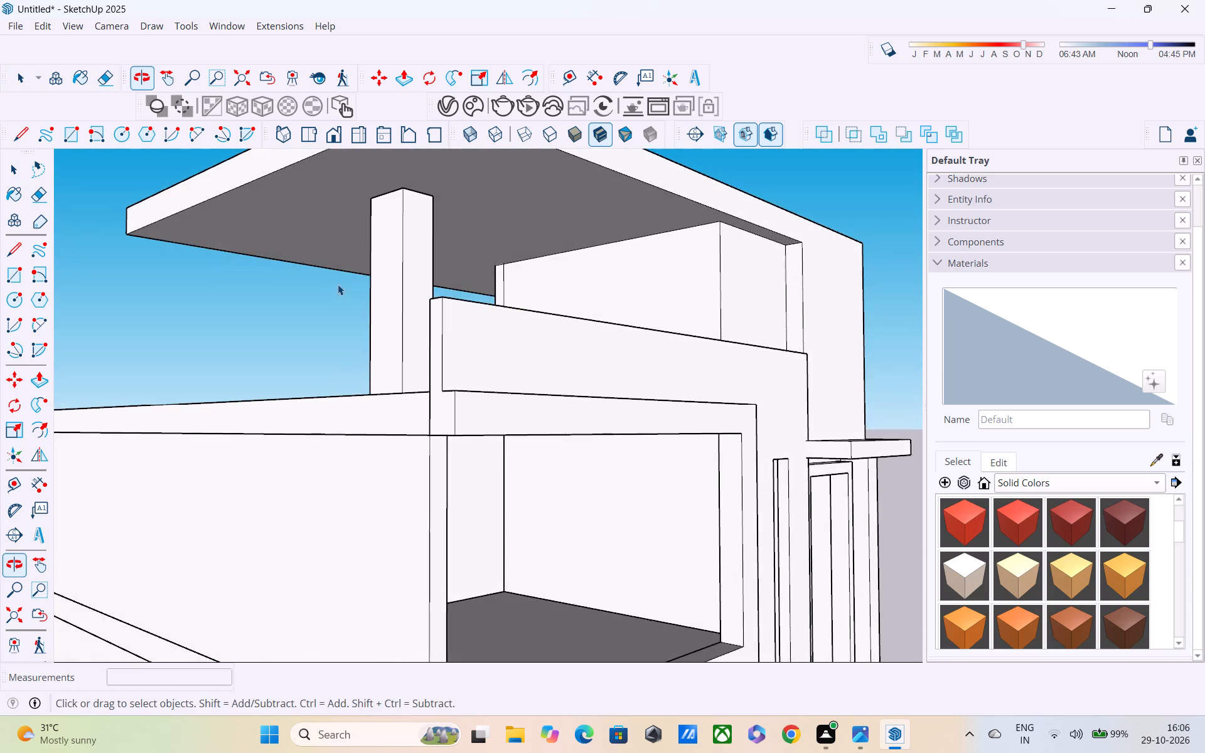
scroll(338, 286, down, 4)
shift+middle_drag(338, 297, 361, 399)
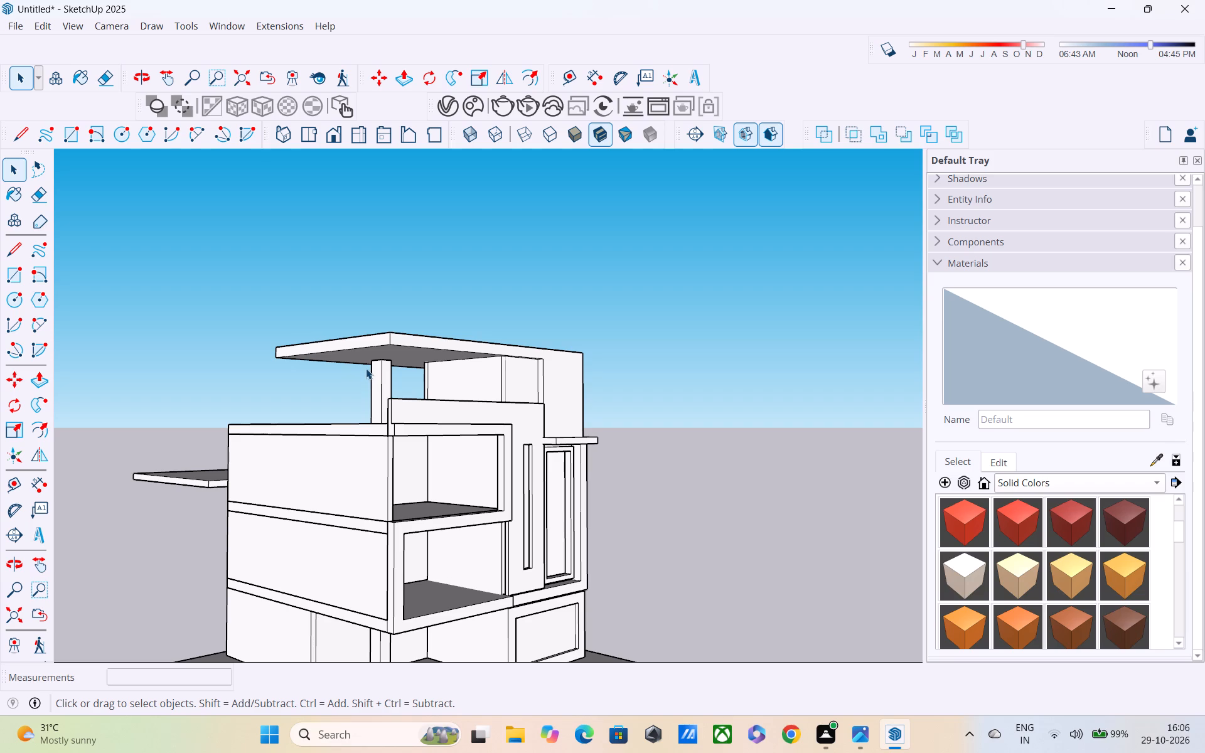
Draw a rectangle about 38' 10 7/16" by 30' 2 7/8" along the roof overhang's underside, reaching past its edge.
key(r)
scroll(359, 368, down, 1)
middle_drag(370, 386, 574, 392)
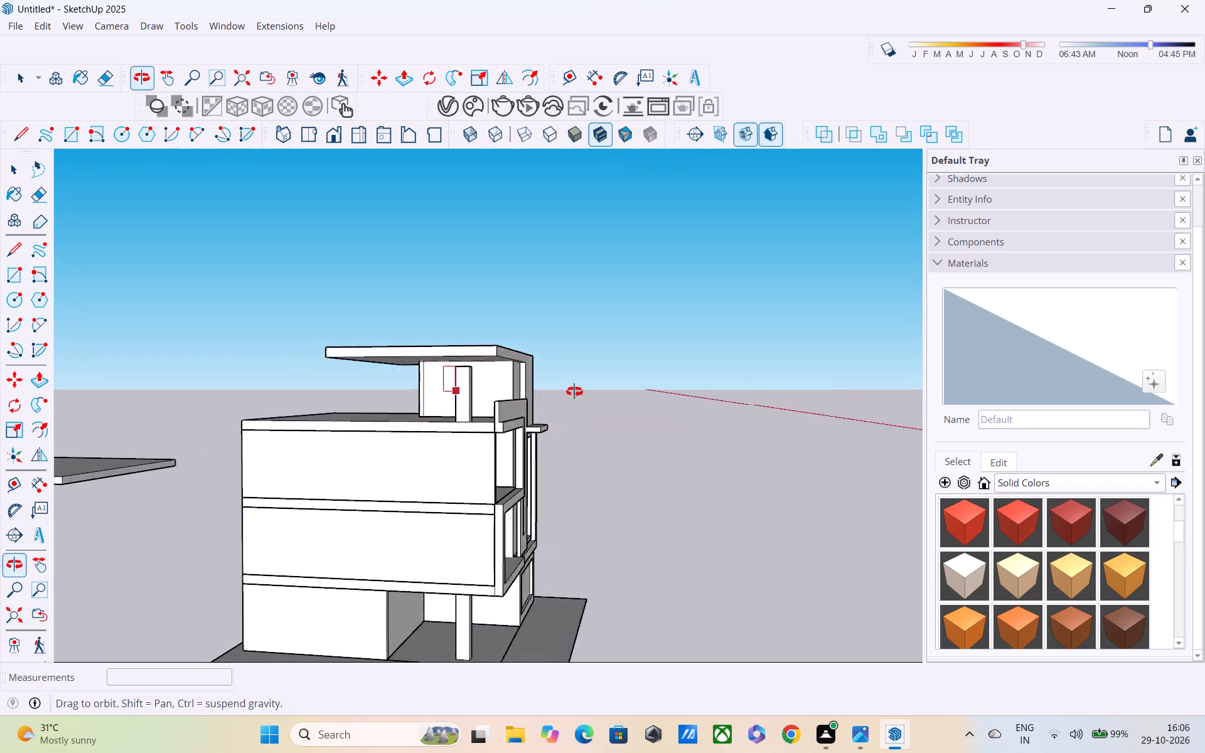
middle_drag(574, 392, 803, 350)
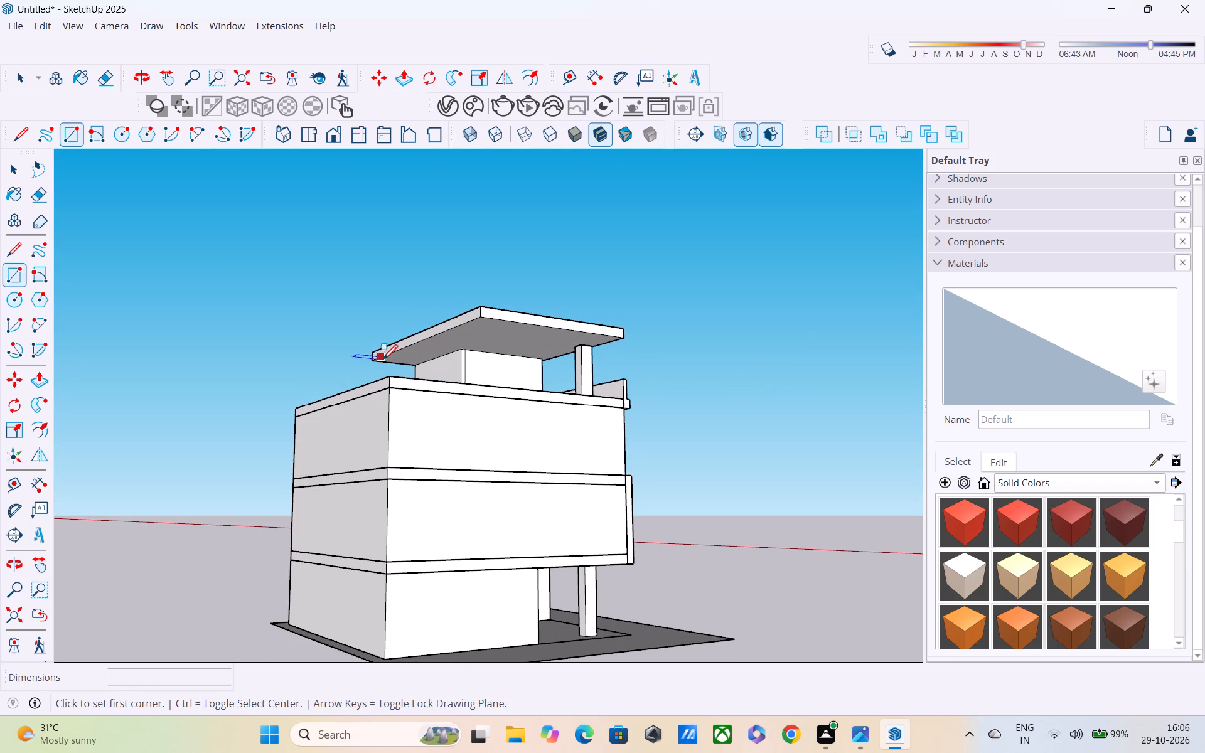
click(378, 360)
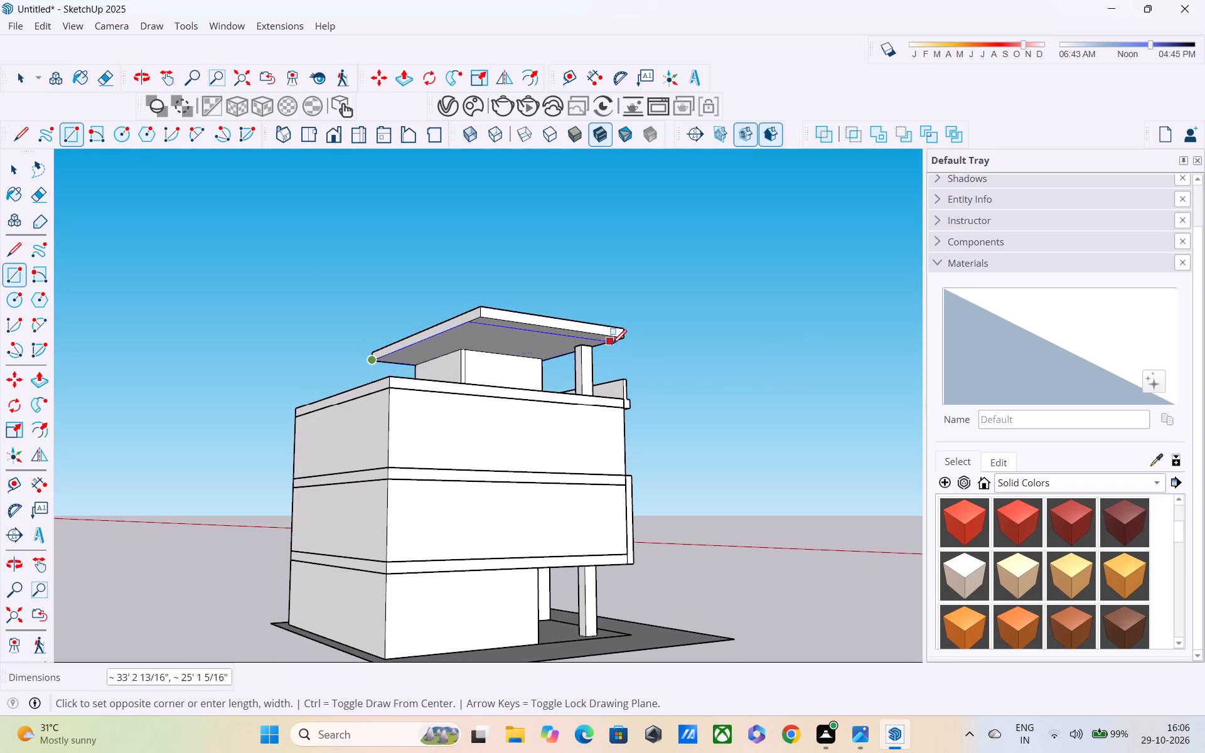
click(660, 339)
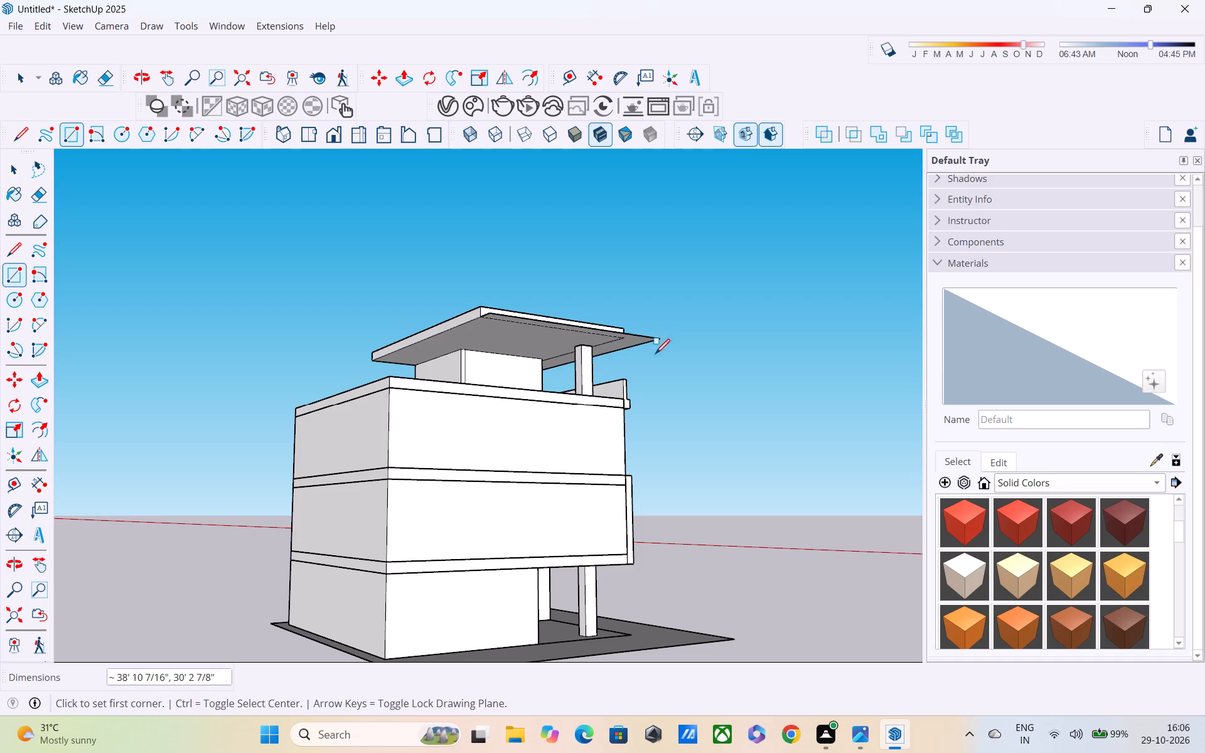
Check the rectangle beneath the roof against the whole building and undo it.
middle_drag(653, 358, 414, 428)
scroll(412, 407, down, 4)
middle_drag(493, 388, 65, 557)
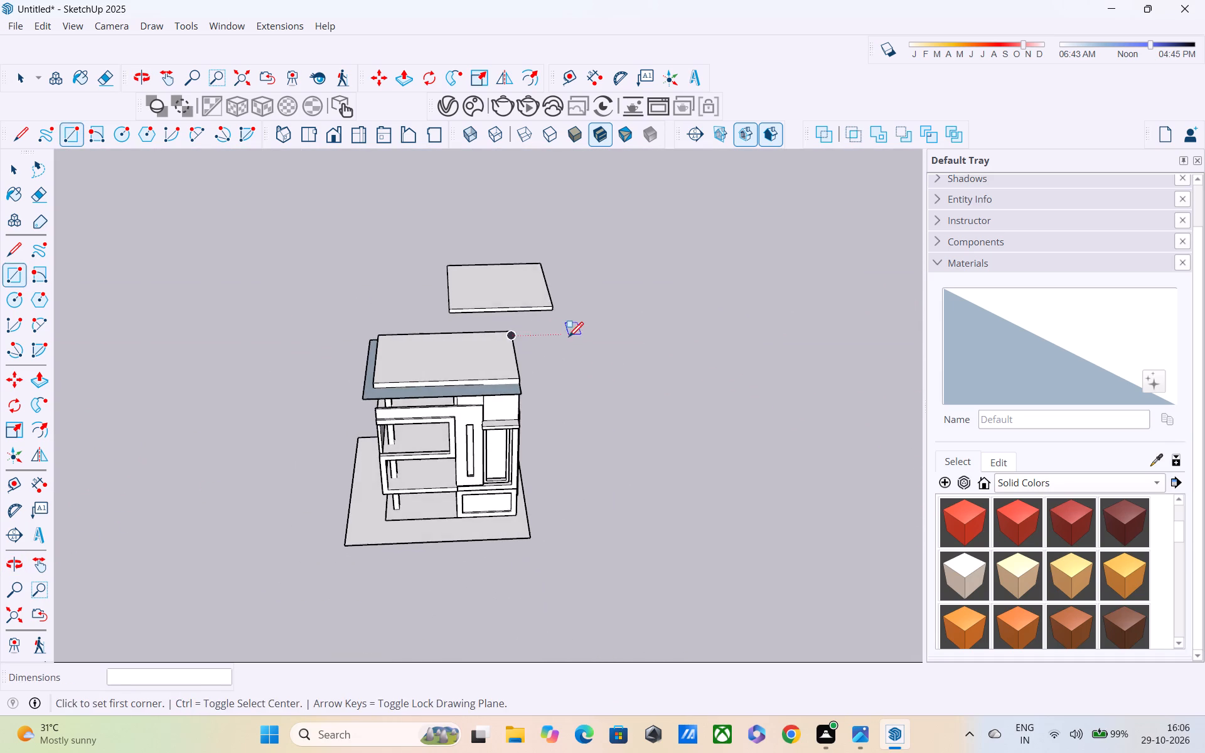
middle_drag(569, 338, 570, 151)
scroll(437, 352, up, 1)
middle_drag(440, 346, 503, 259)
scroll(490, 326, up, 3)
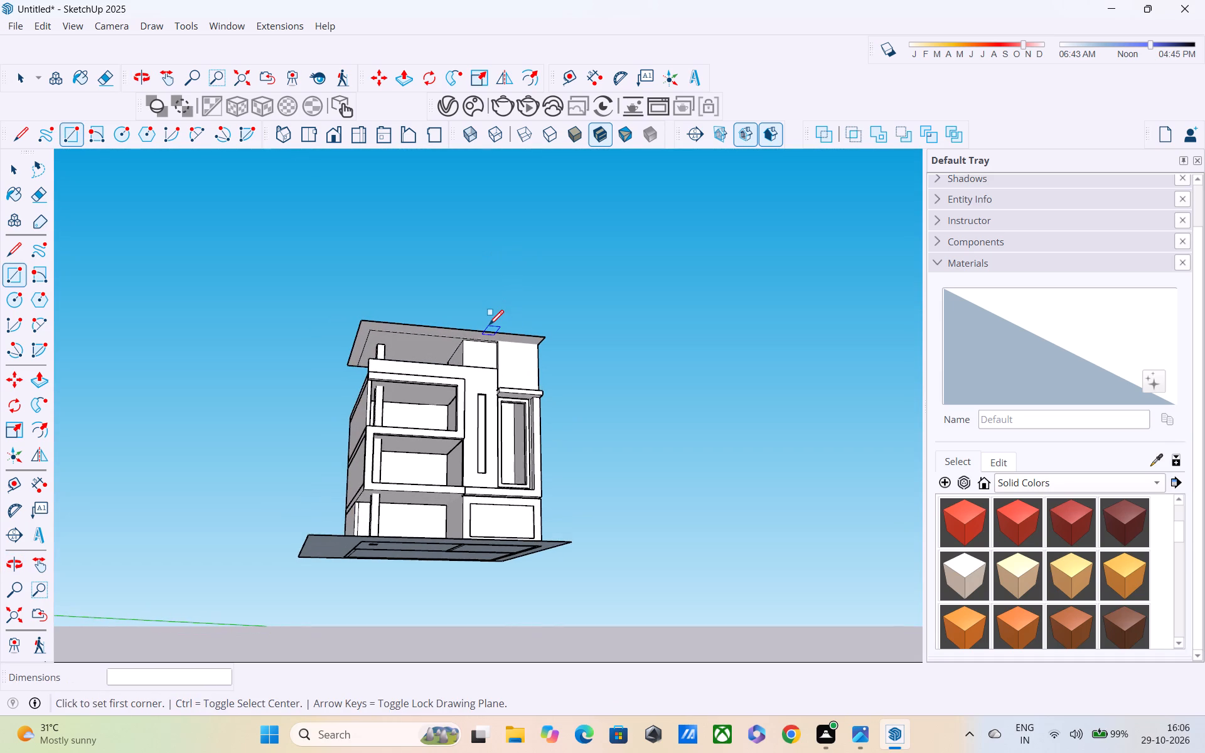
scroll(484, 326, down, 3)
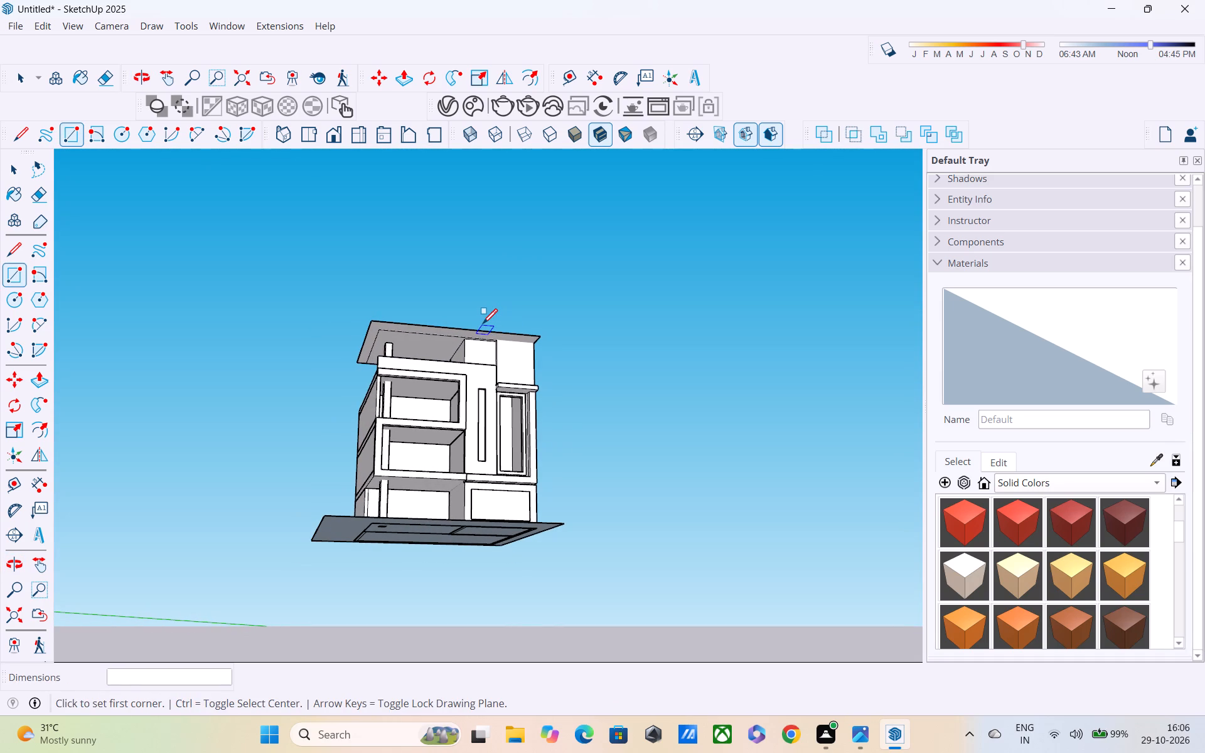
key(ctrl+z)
Examine the roof overhang and the top of the column from the front and side elevations.
middle_drag(478, 329, 496, 378)
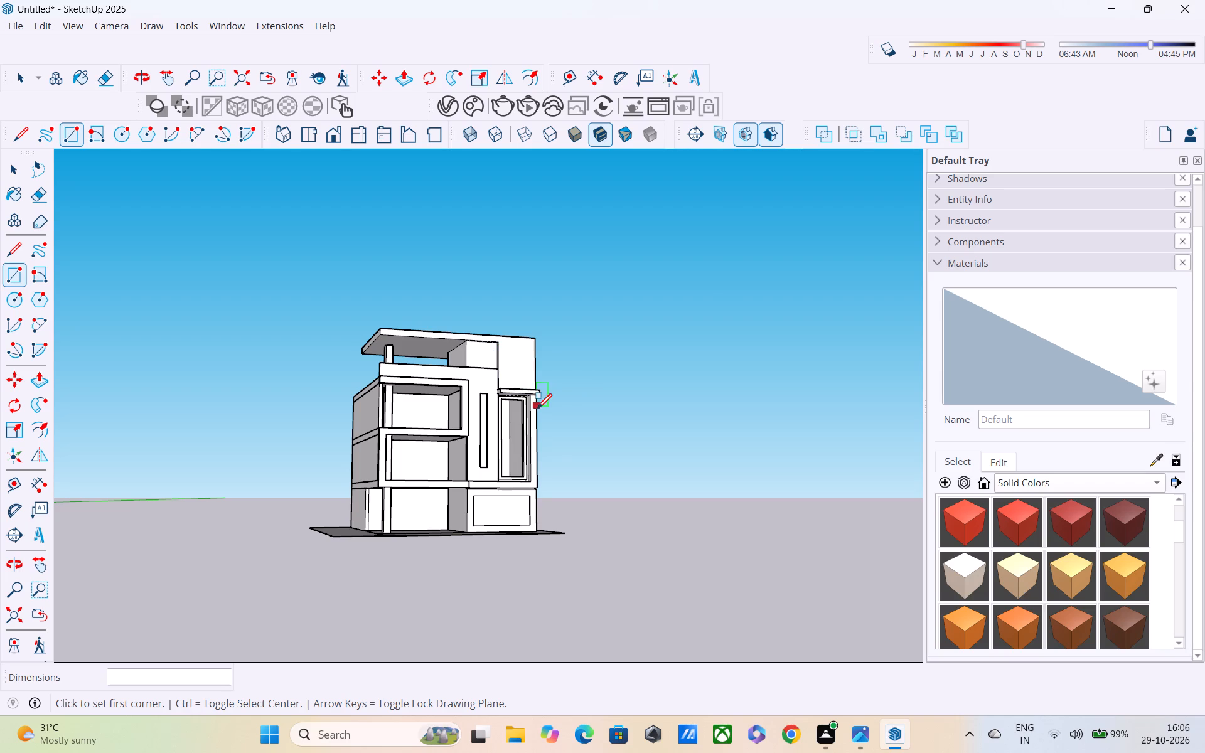
scroll(538, 410, down, 7)
shift+middle_drag(559, 442, 574, 461)
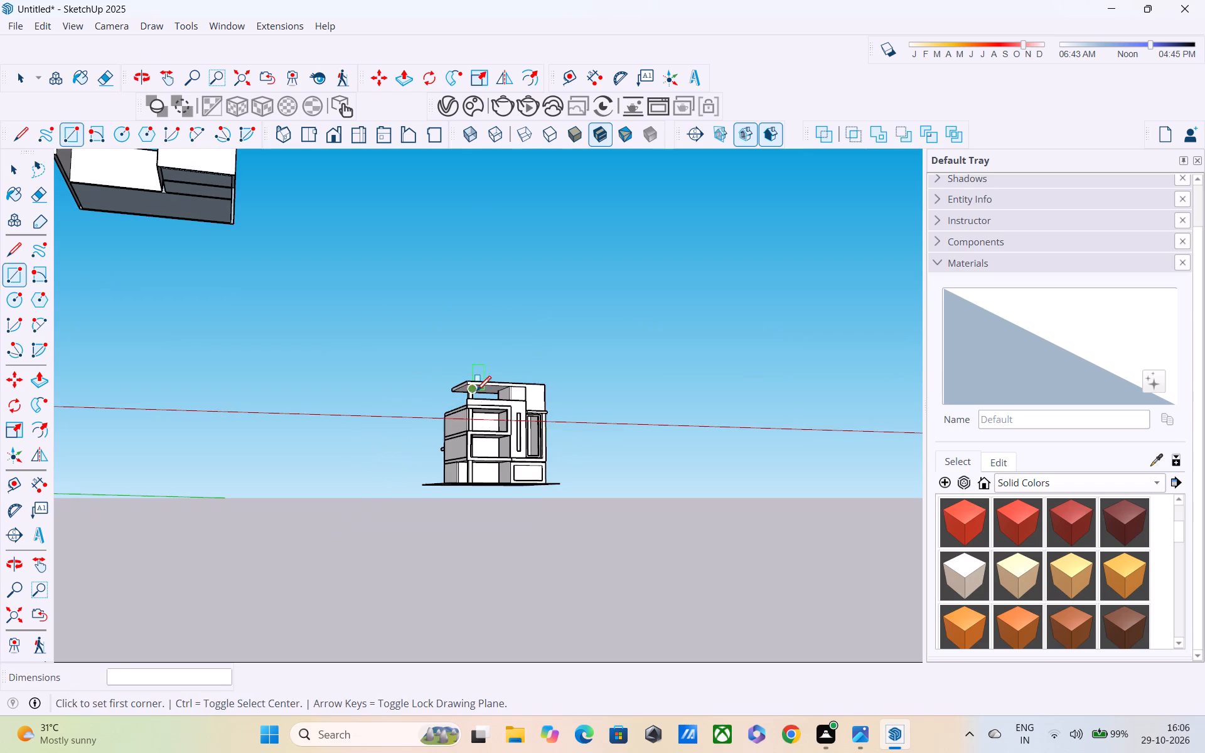
middle_drag(476, 392, 515, 427)
scroll(508, 386, up, 13)
middle_drag(499, 427, 662, 392)
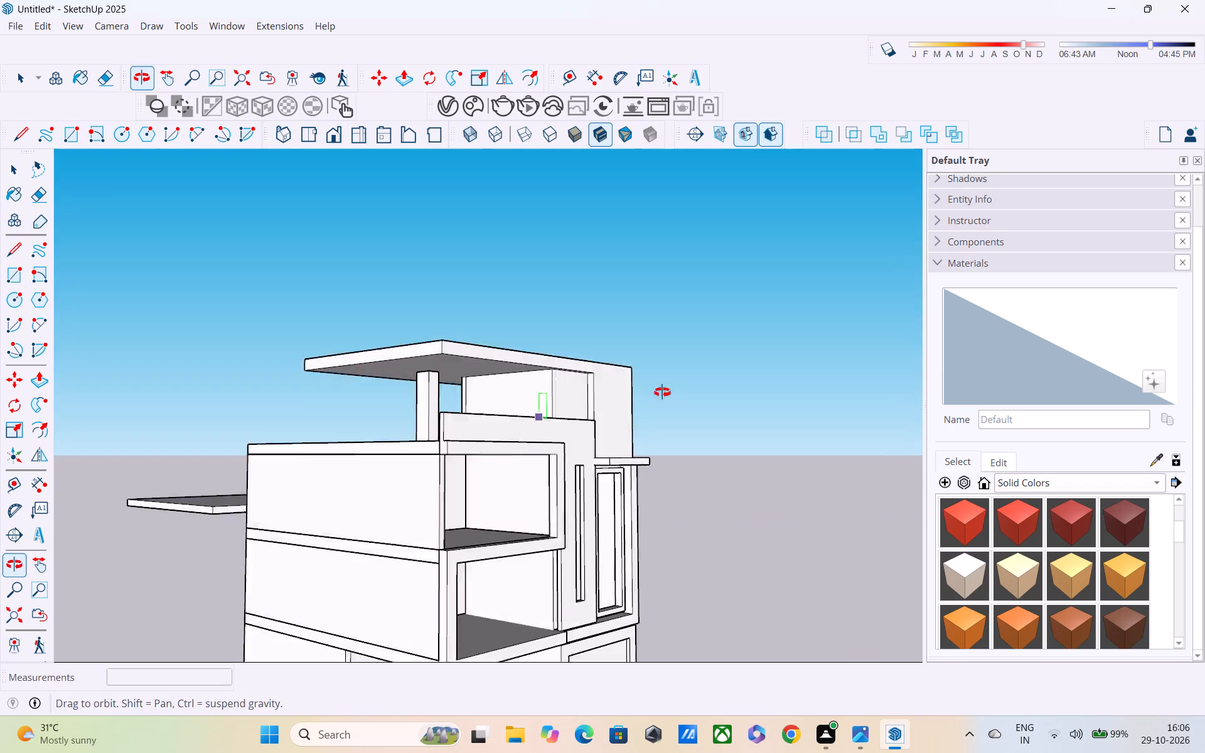
middle_drag(662, 392, 702, 370)
scroll(236, 366, up, 3)
scroll(444, 340, up, 1)
scroll(444, 339, down, 4)
scroll(574, 317, up, 1)
middle_drag(574, 317, 613, 364)
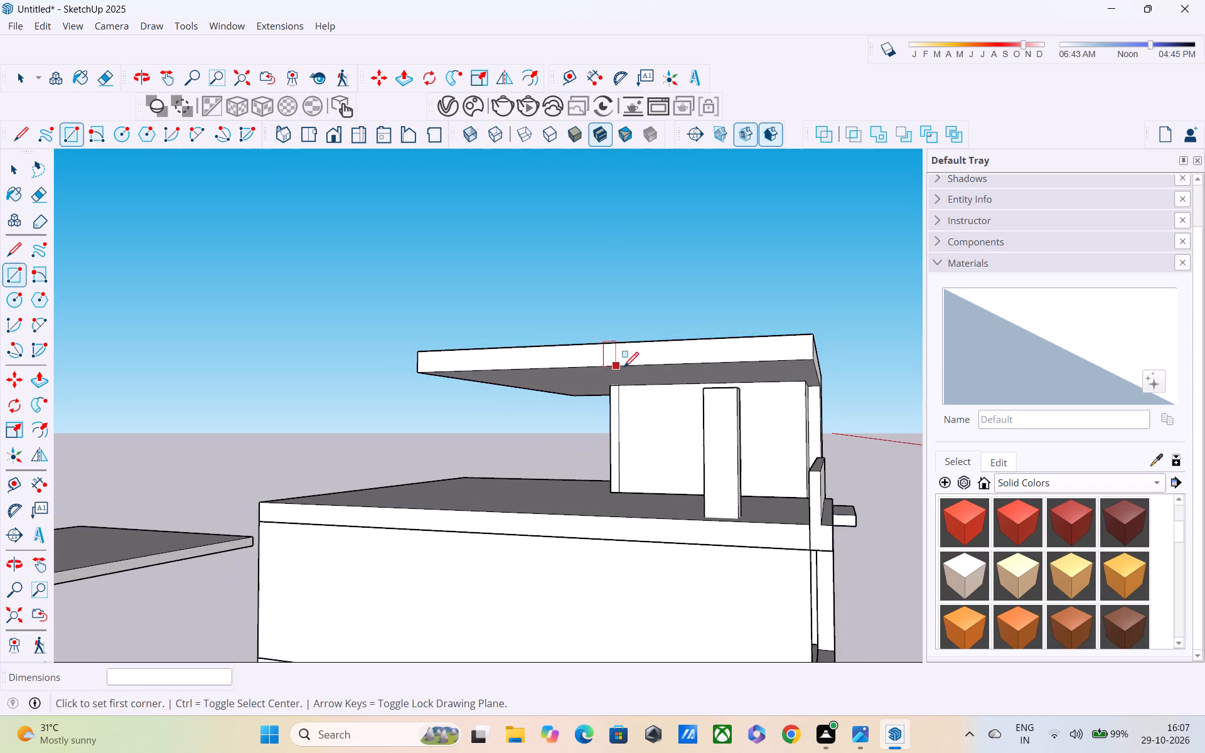
Pull the roof overhang's underside down by about 1' 2 13/16" to thicken the roof slab.
scroll(761, 387, up, 2)
middle_drag(737, 373, 551, 353)
key(space)
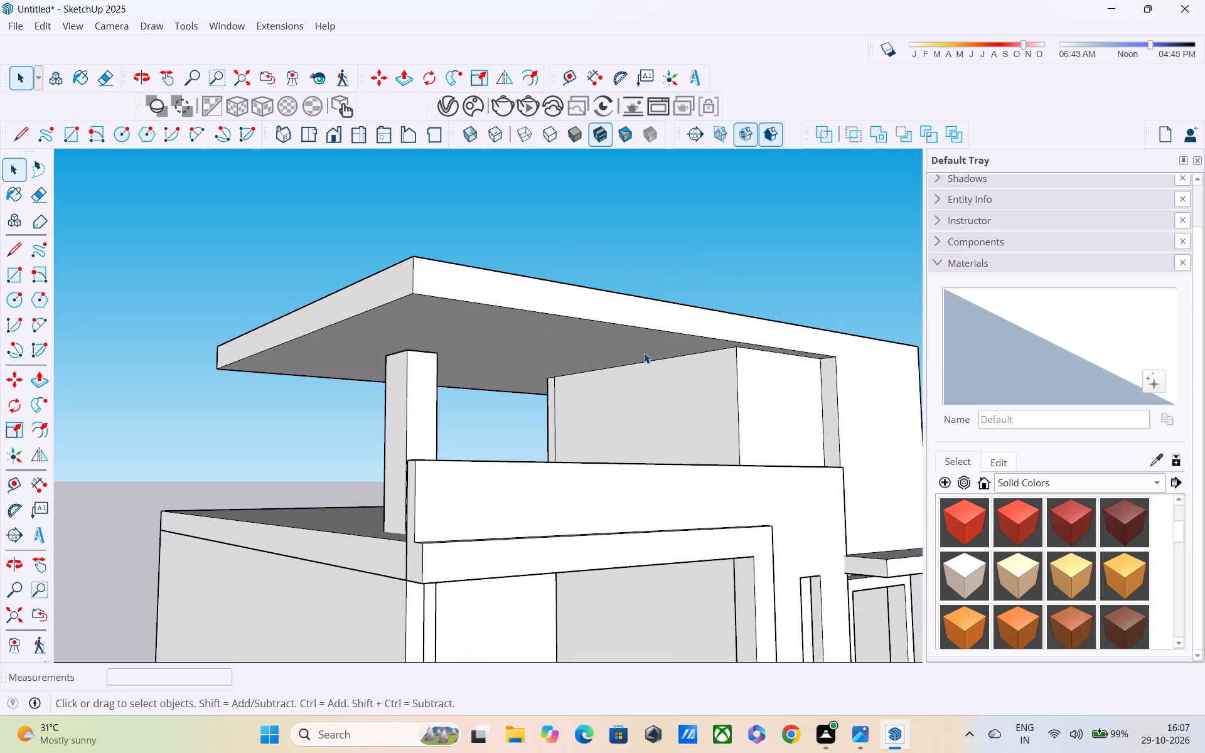
scroll(653, 353, down, 3)
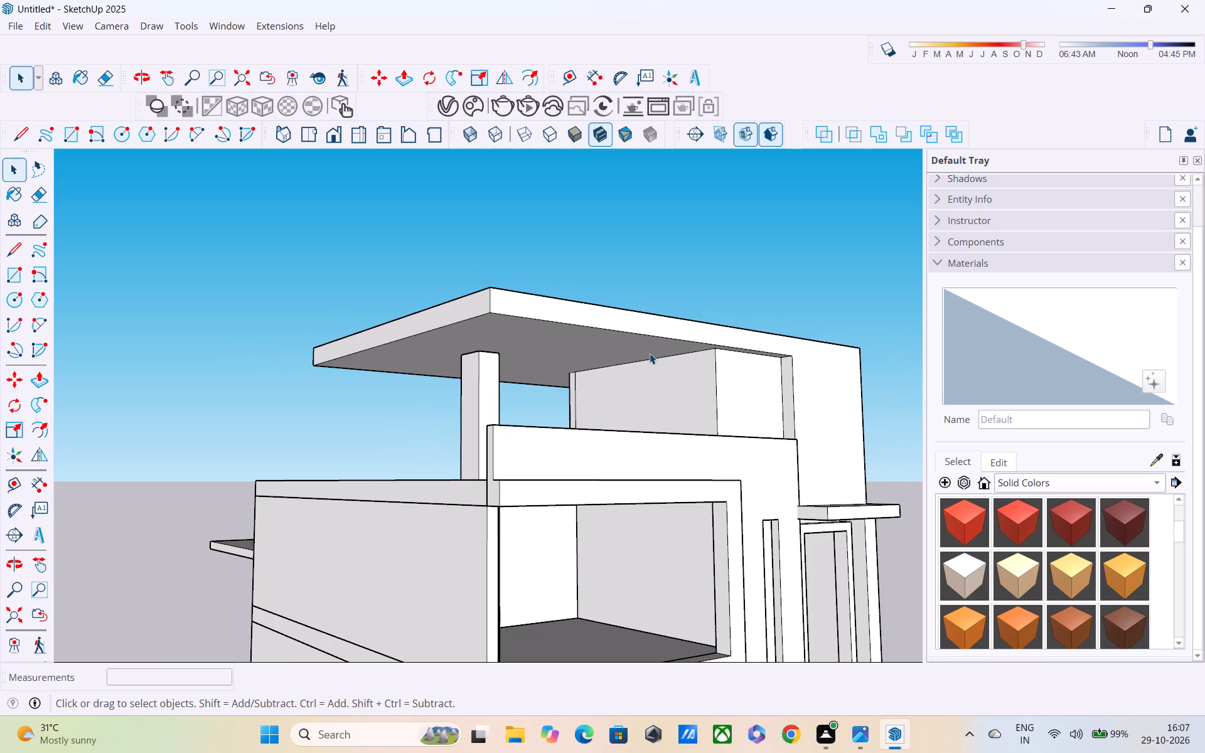
key(p)
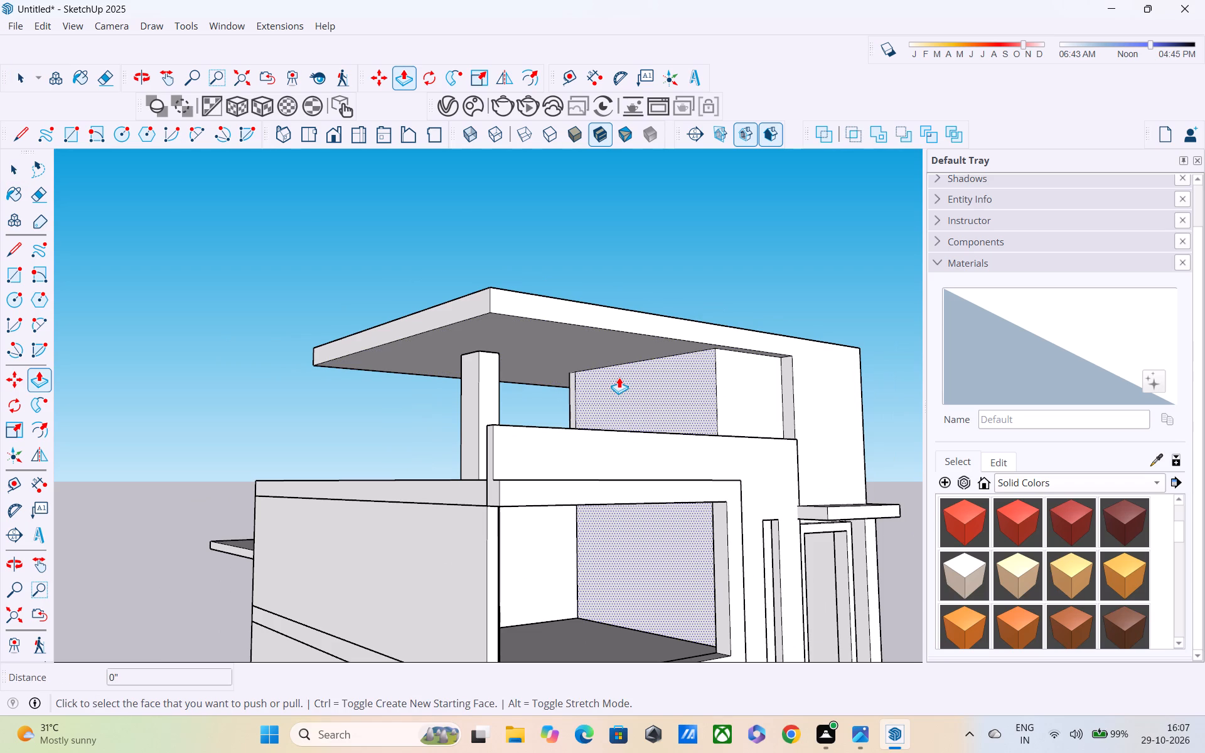
scroll(613, 362, up, 2)
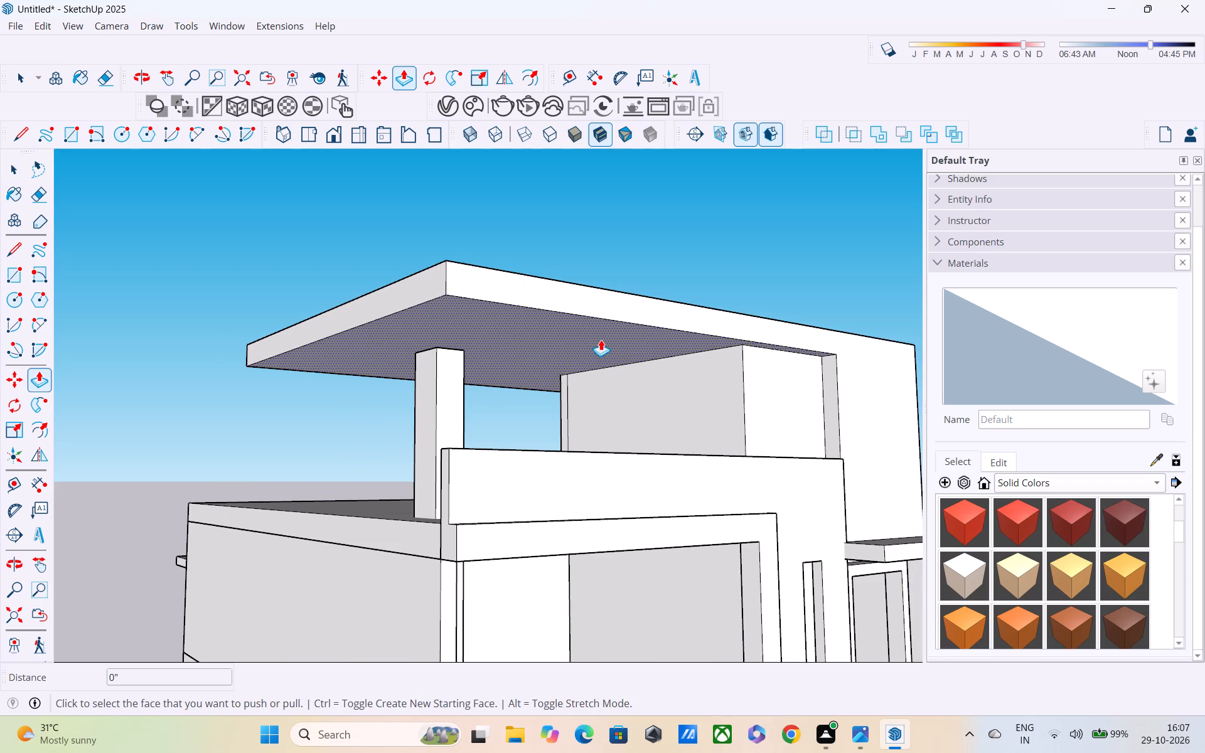
click(601, 339)
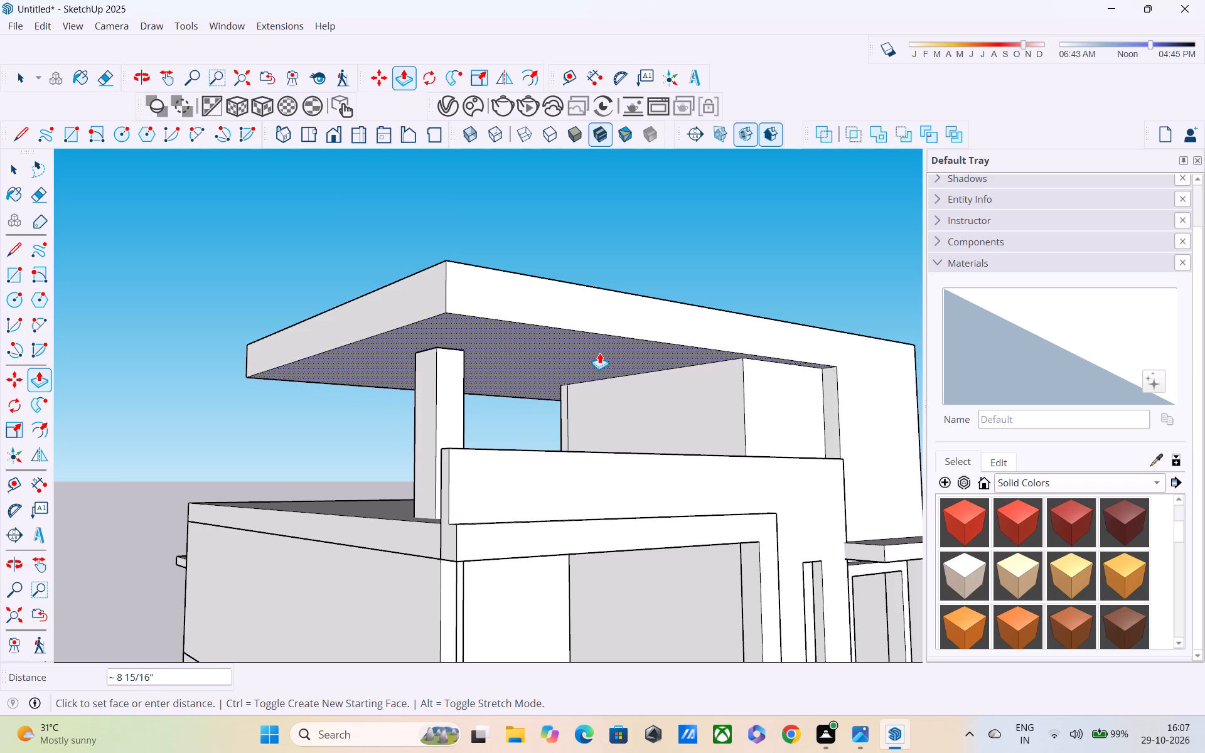
key(ctrl+z)
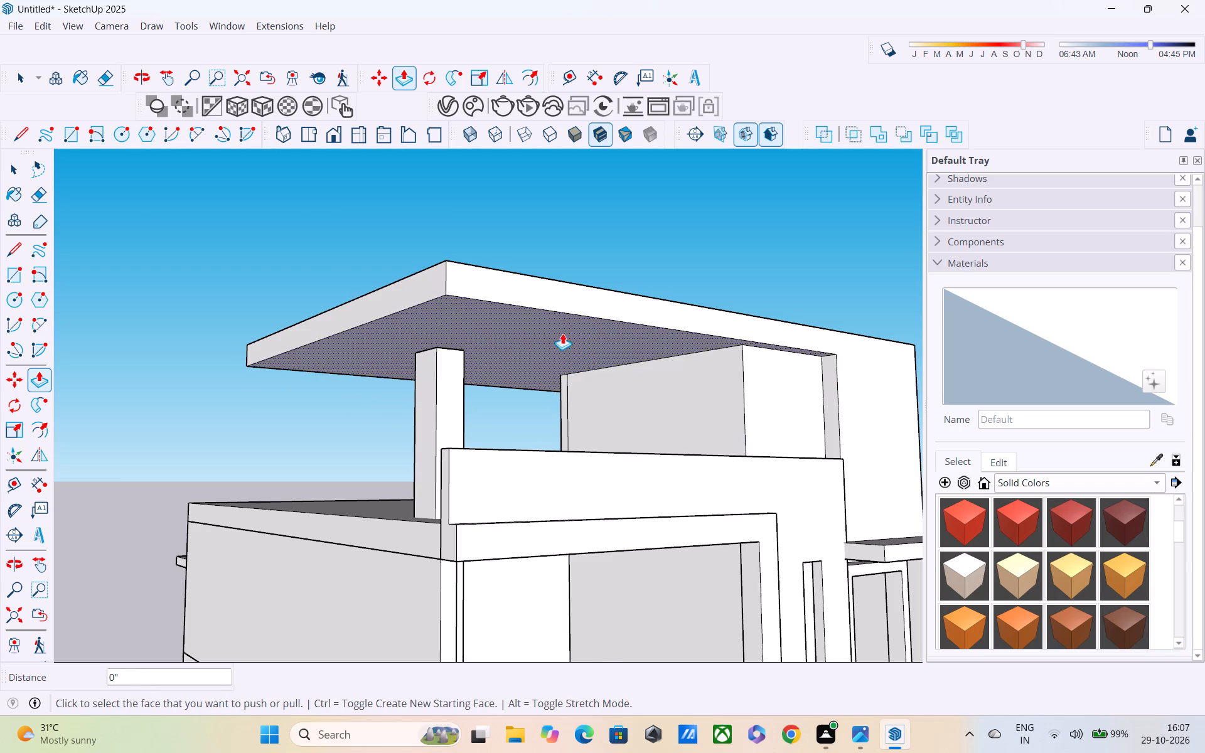
click(562, 333)
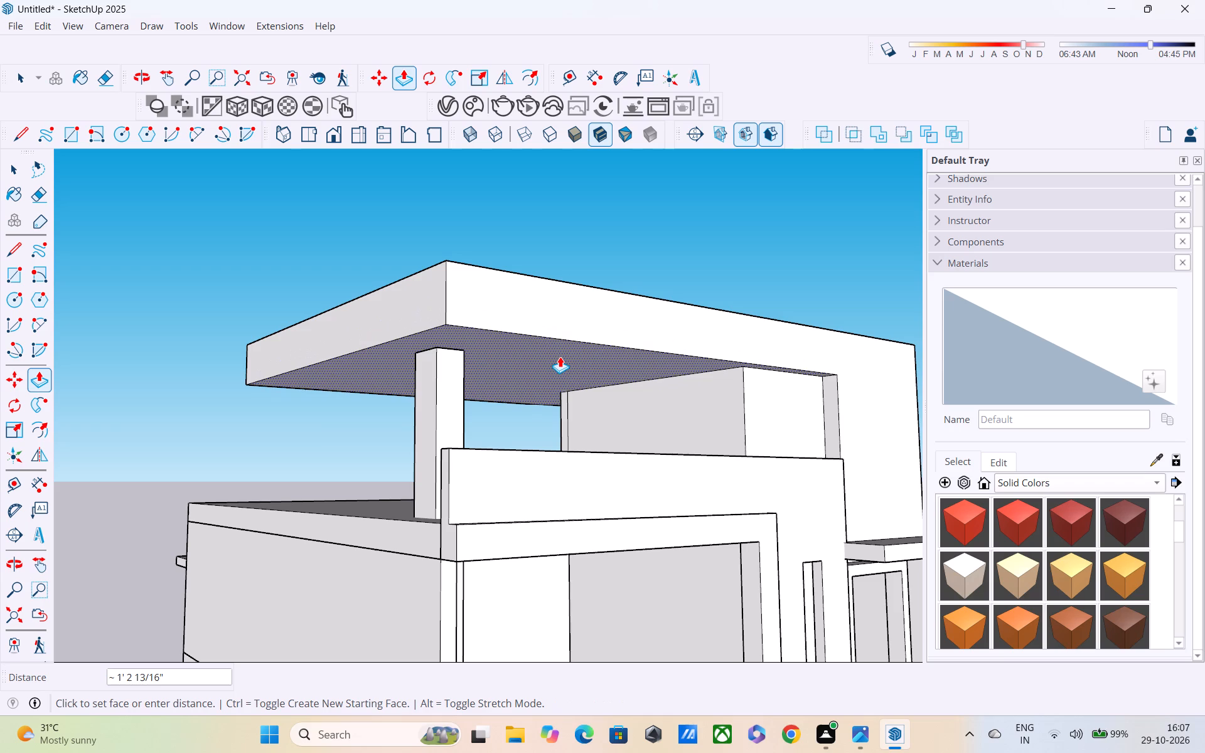
click(560, 360)
Draw a line about 27' 5 5/8" long across the roof slab's front face at mid-depth and close it down to the bottom edge.
middle_drag(591, 389, 478, 461)
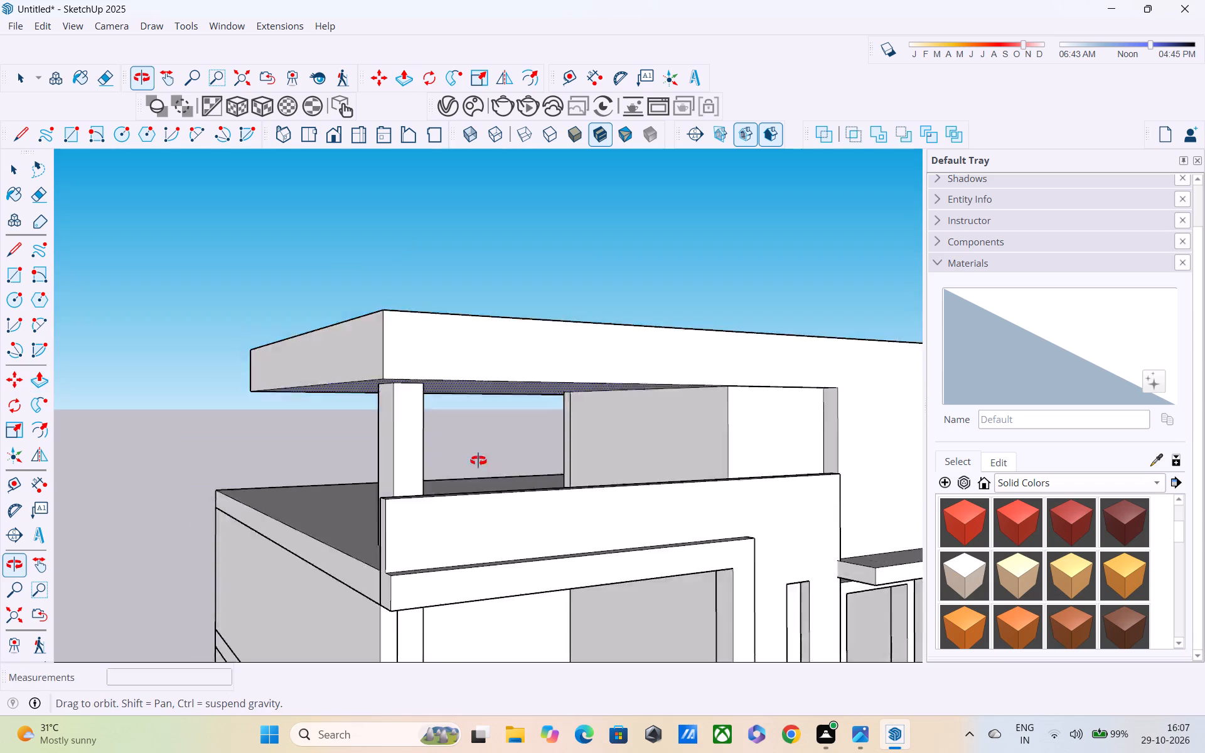
middle_drag(478, 461, 307, 521)
scroll(294, 510, down, 3)
middle_drag(299, 504, 387, 367)
scroll(389, 366, down, 4)
key(space)
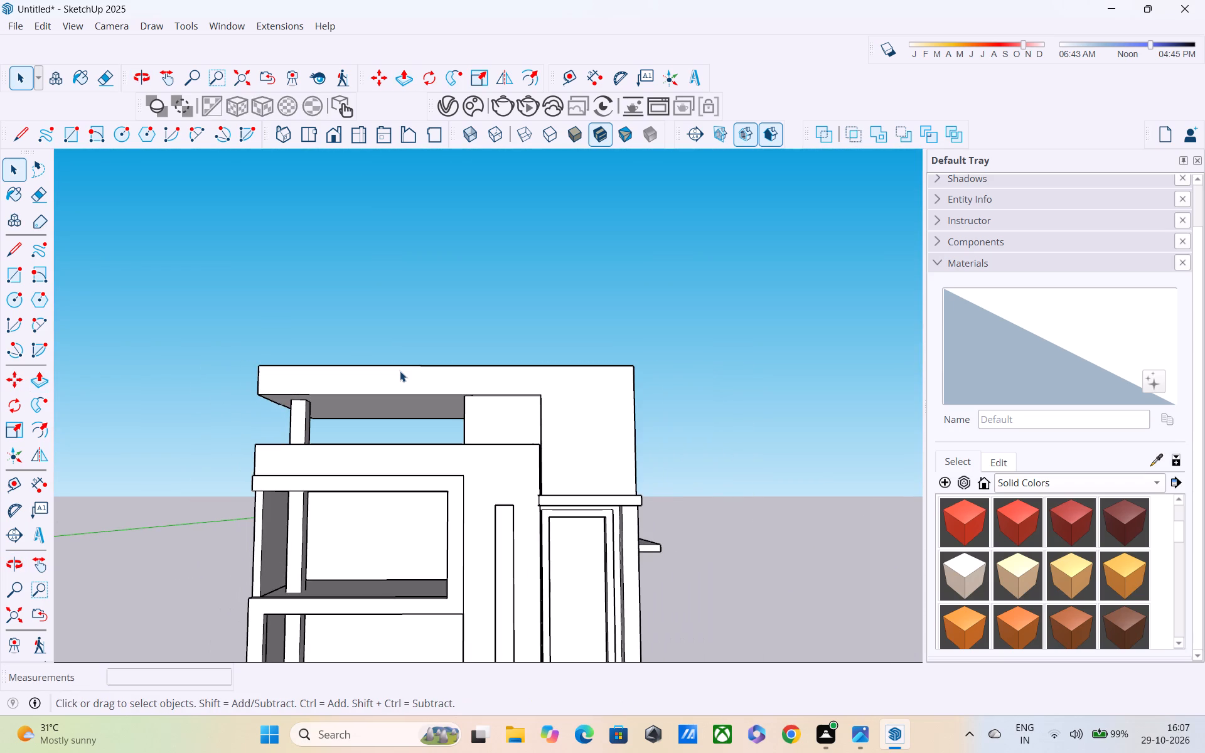
key(l)
scroll(406, 374, down, 4)
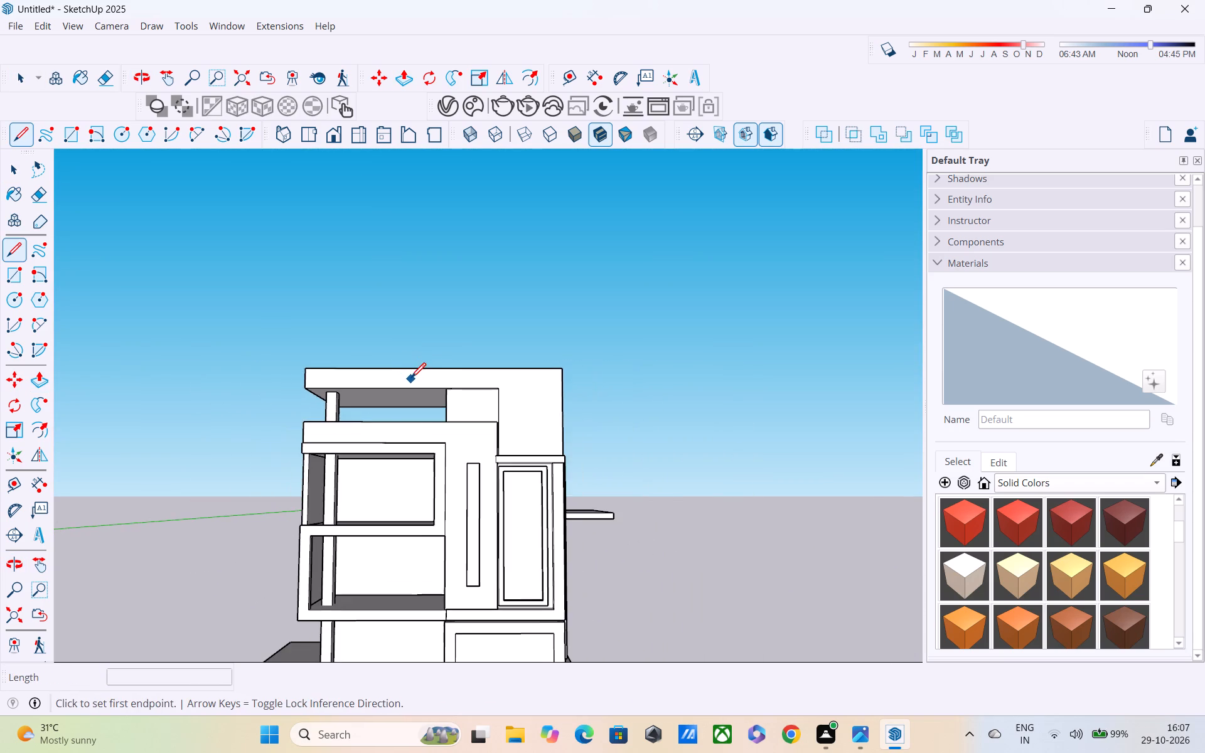
middle_drag(411, 381, 586, 405)
scroll(345, 392, up, 3)
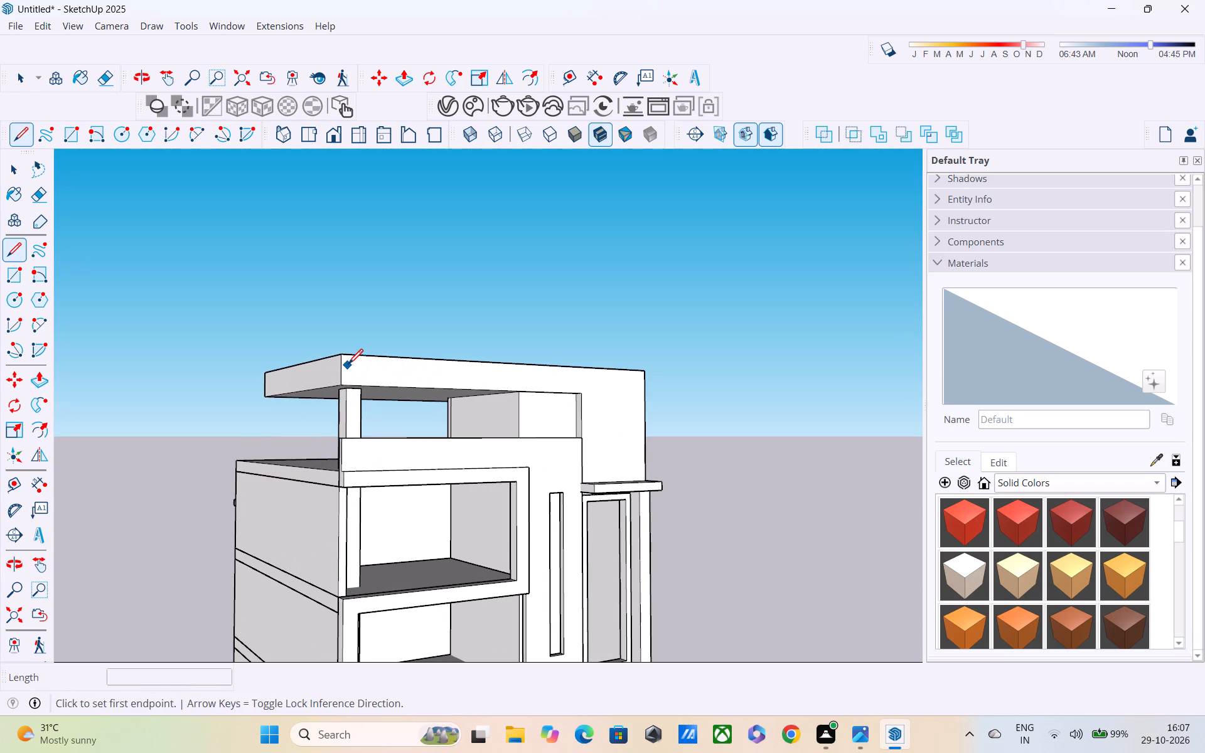
click(343, 371)
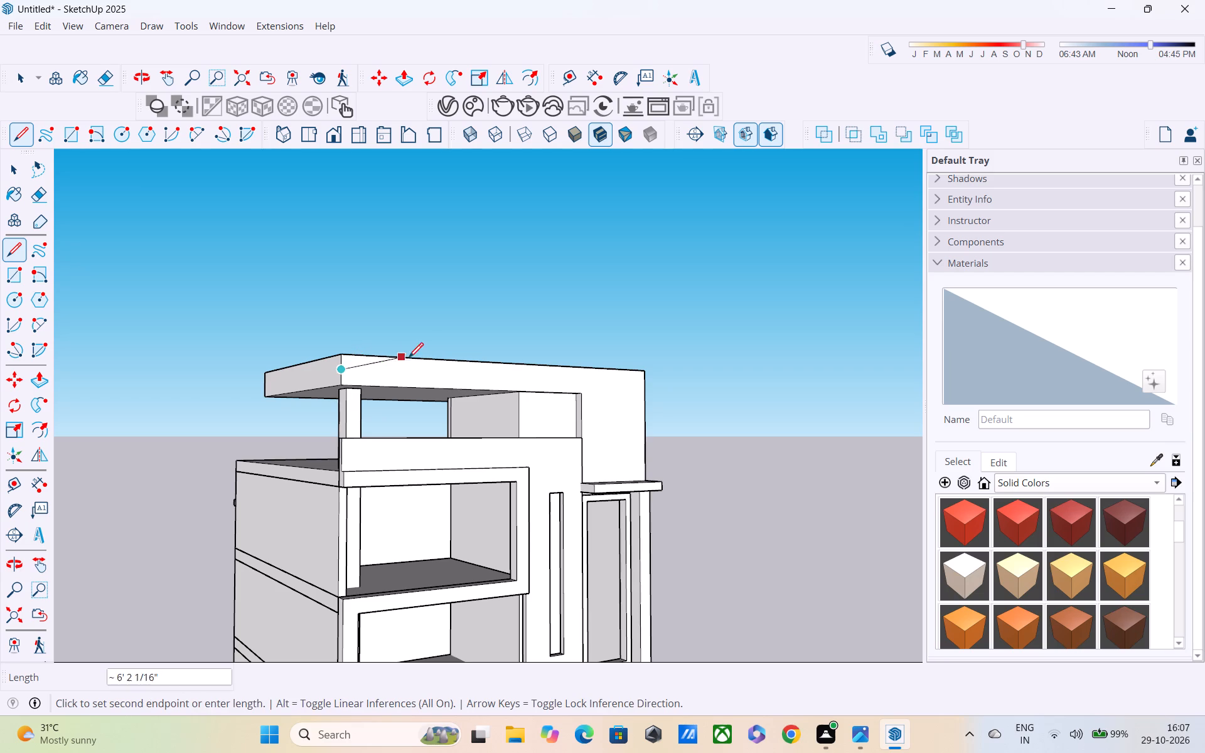
click(582, 382)
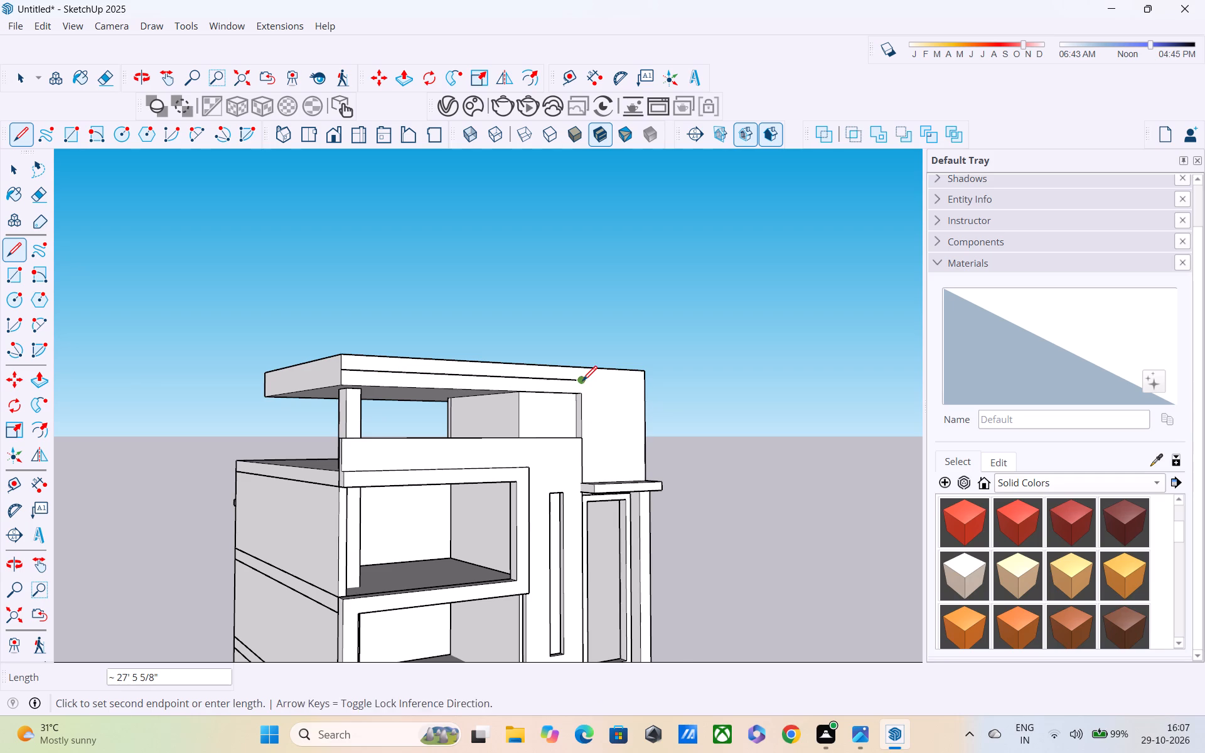
click(584, 392)
Continue the mid-depth line around the roof slab, about 25' 1 5/16" across the side face and about 36' 6" along the rear.
middle_drag(488, 391, 621, 403)
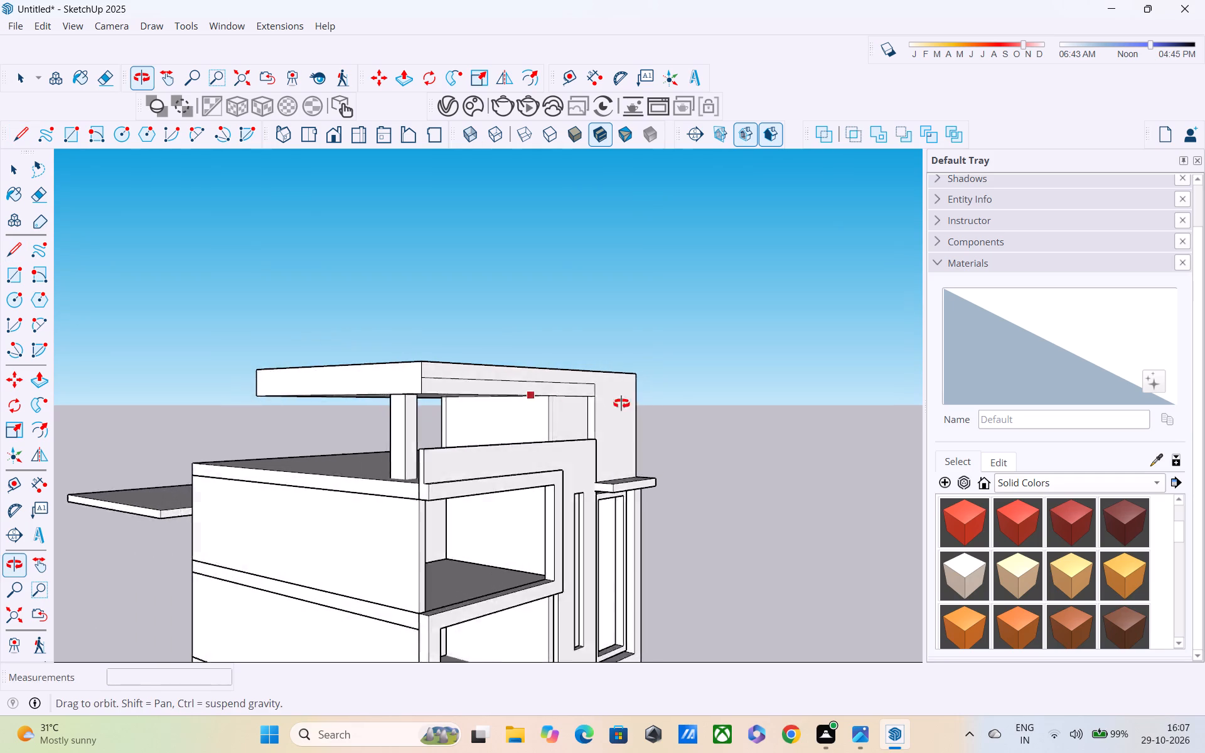
middle_drag(621, 403, 675, 399)
click(496, 376)
middle_drag(388, 390, 581, 405)
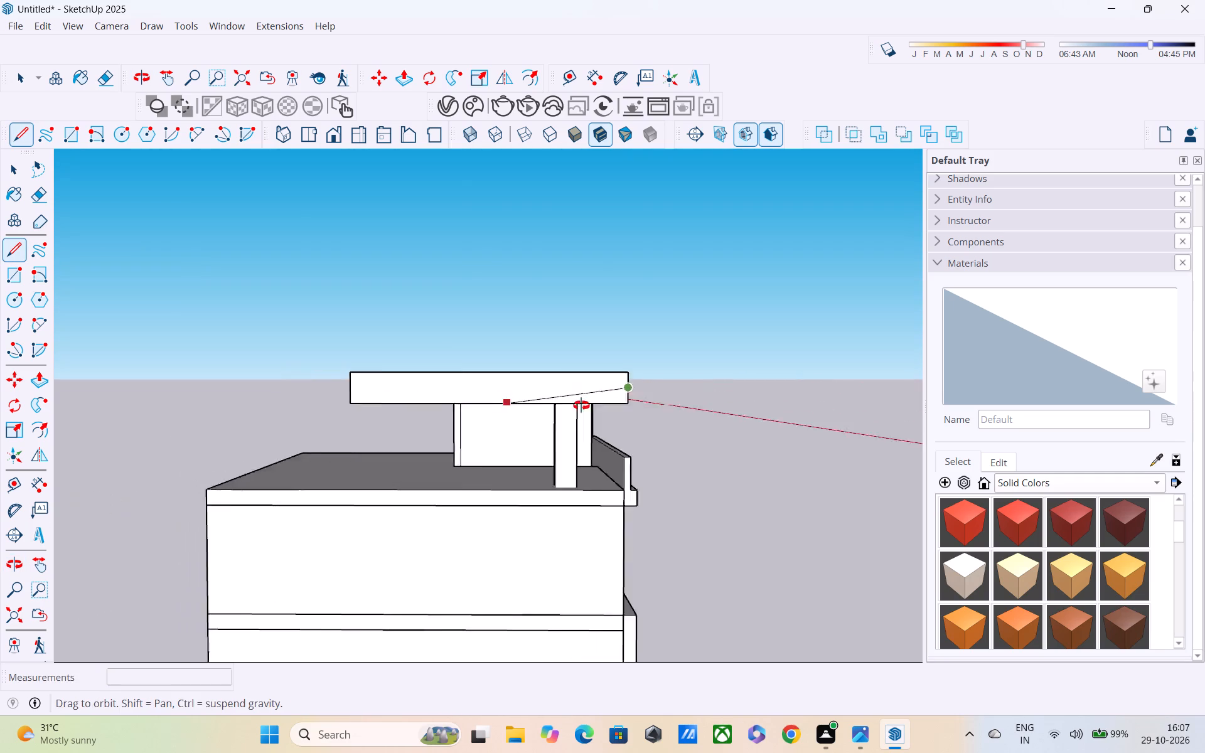
middle_drag(581, 405, 635, 405)
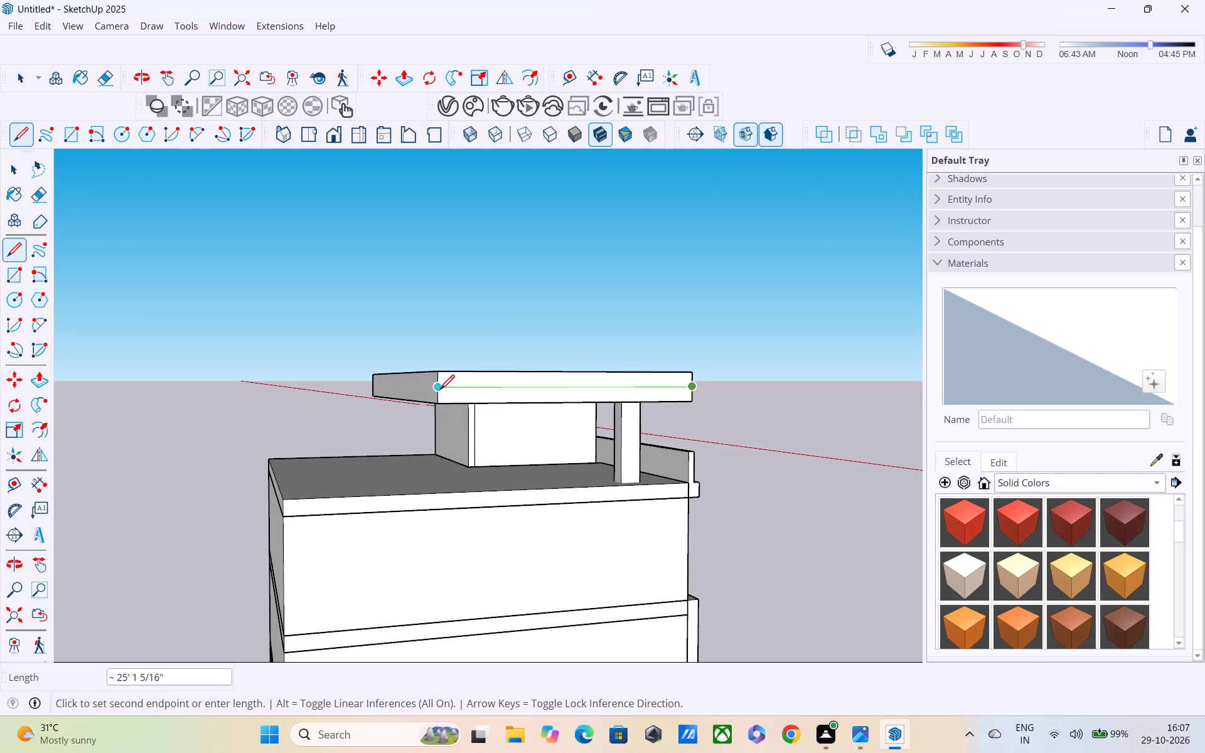
click(439, 390)
middle_drag(442, 390, 687, 393)
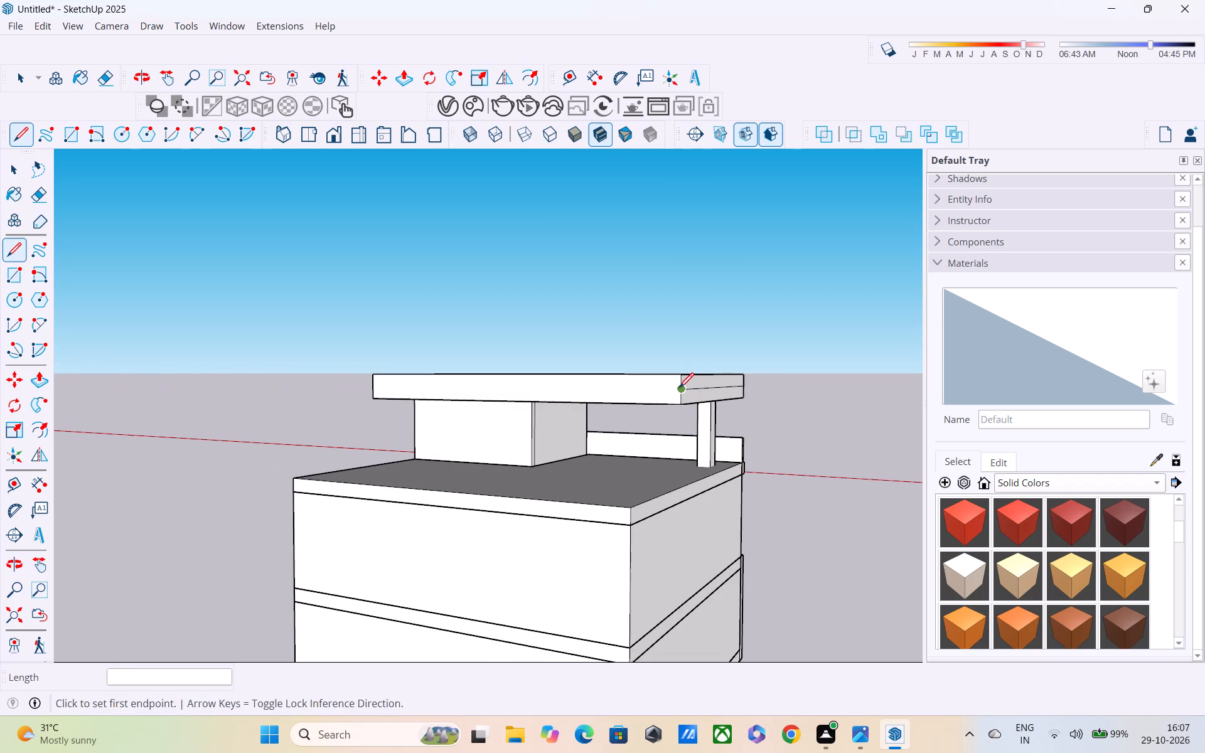
click(680, 390)
middle_drag(487, 392, 764, 397)
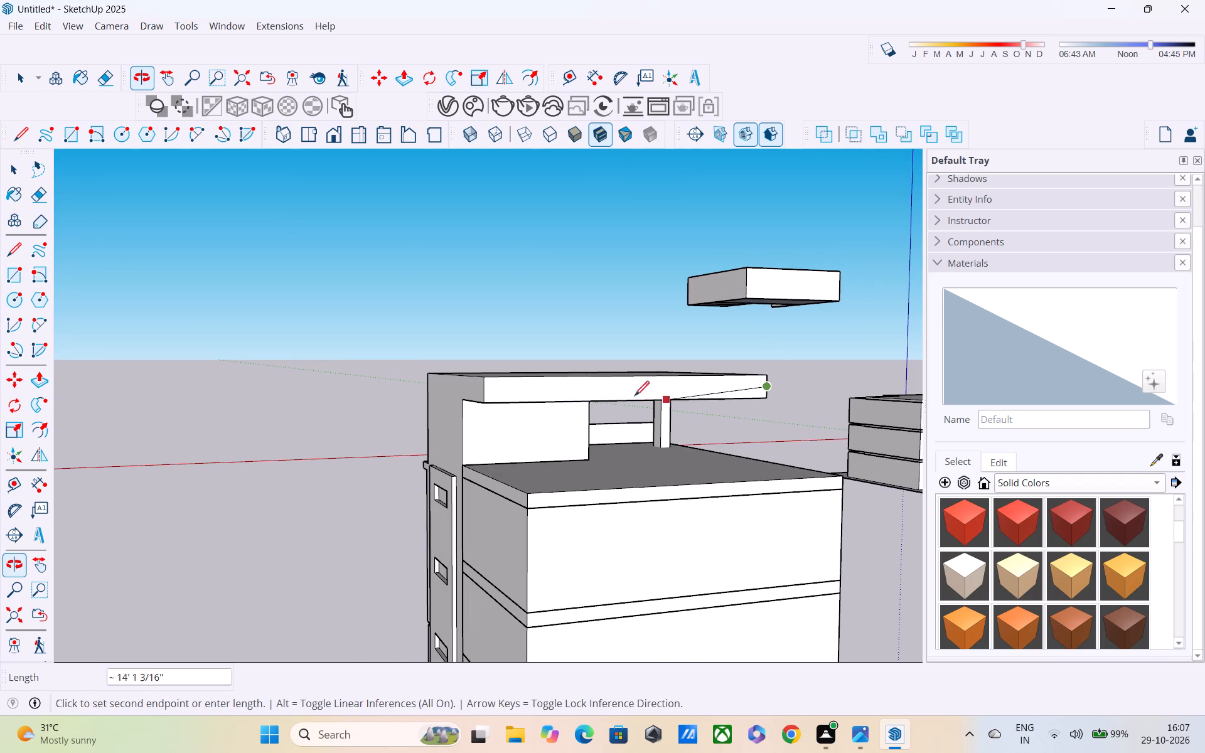
click(478, 392)
Pull the lower band of the roof slab's front face outward by about 1' 5 1/4".
middle_drag(483, 394, 266, 378)
middle_drag(484, 410, 59, 542)
scroll(67, 538, down, 1)
middle_drag(140, 543, 164, 384)
scroll(358, 348, up, 4)
scroll(394, 350, down, 2)
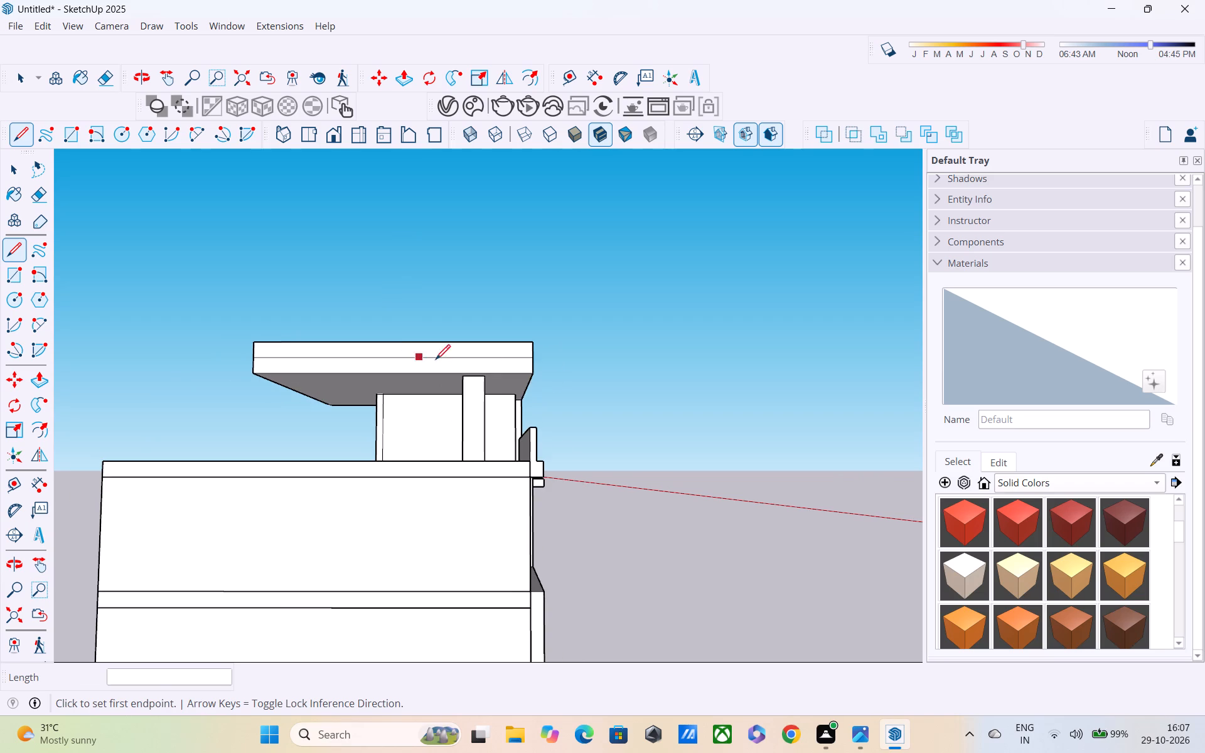
middle_drag(528, 363, 364, 380)
scroll(434, 371, up, 3)
middle_drag(421, 383, 273, 420)
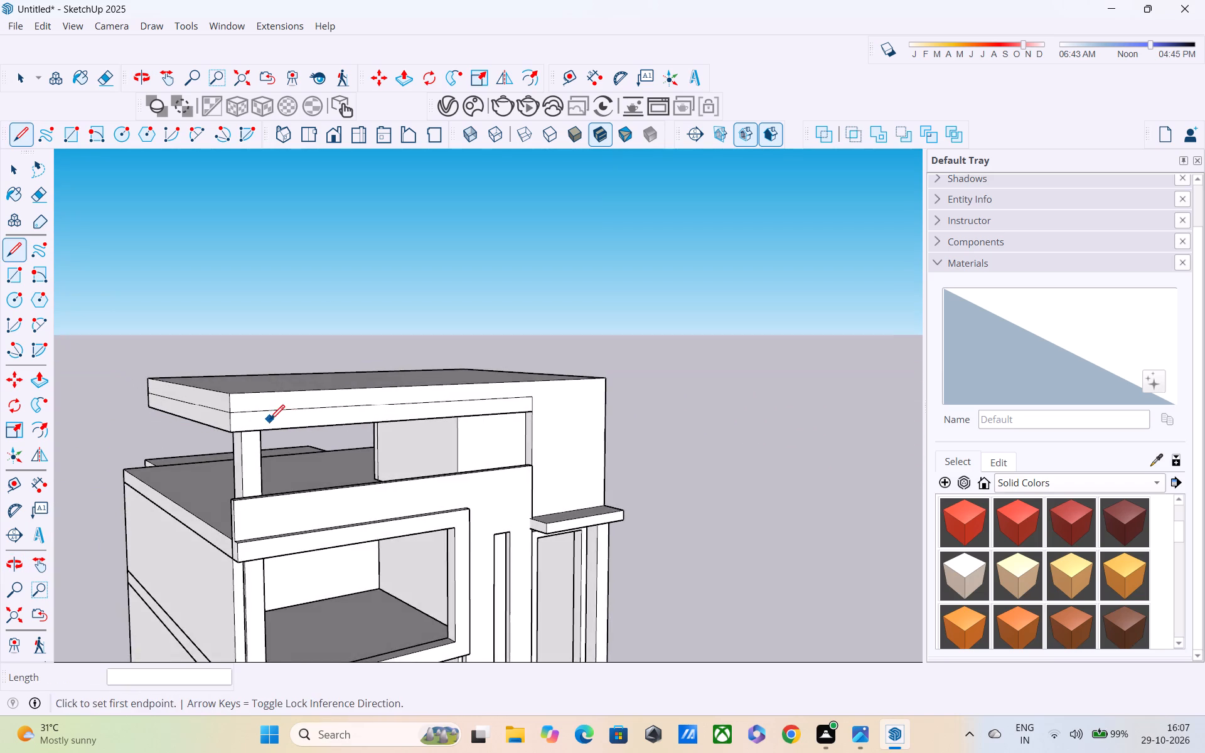
scroll(270, 421, up, 3)
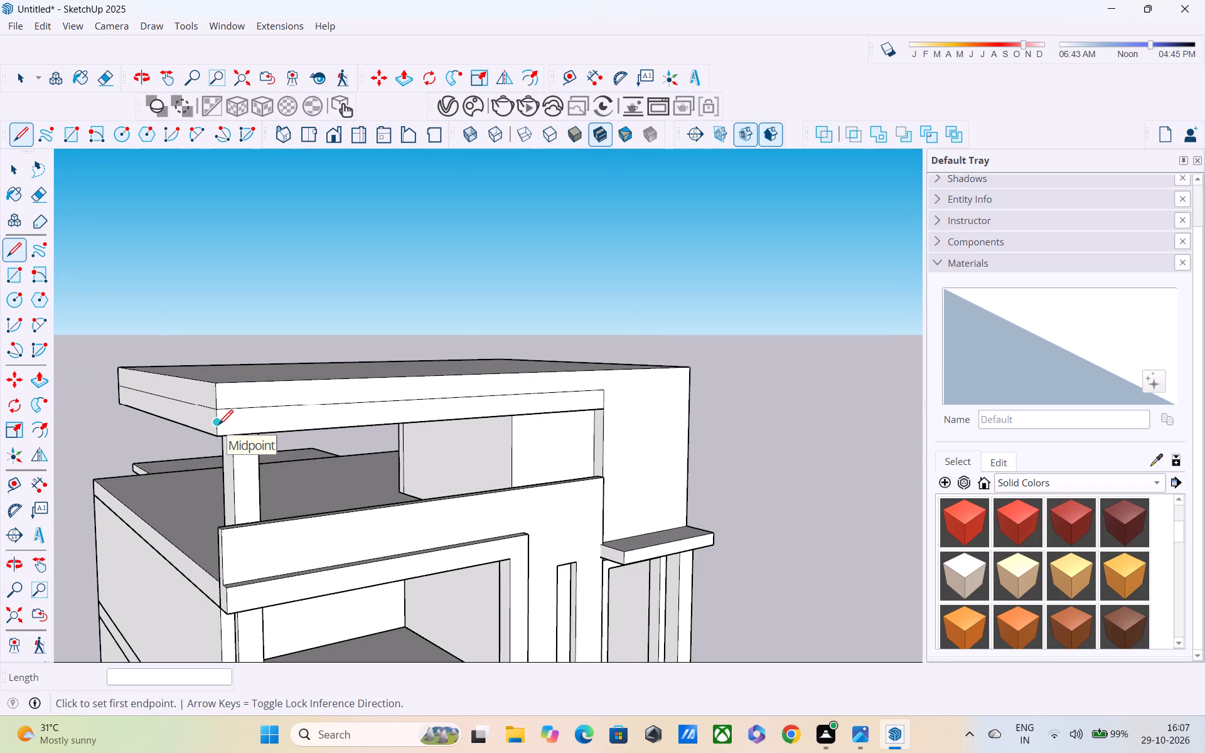
key(space)
key(p)
click(240, 417)
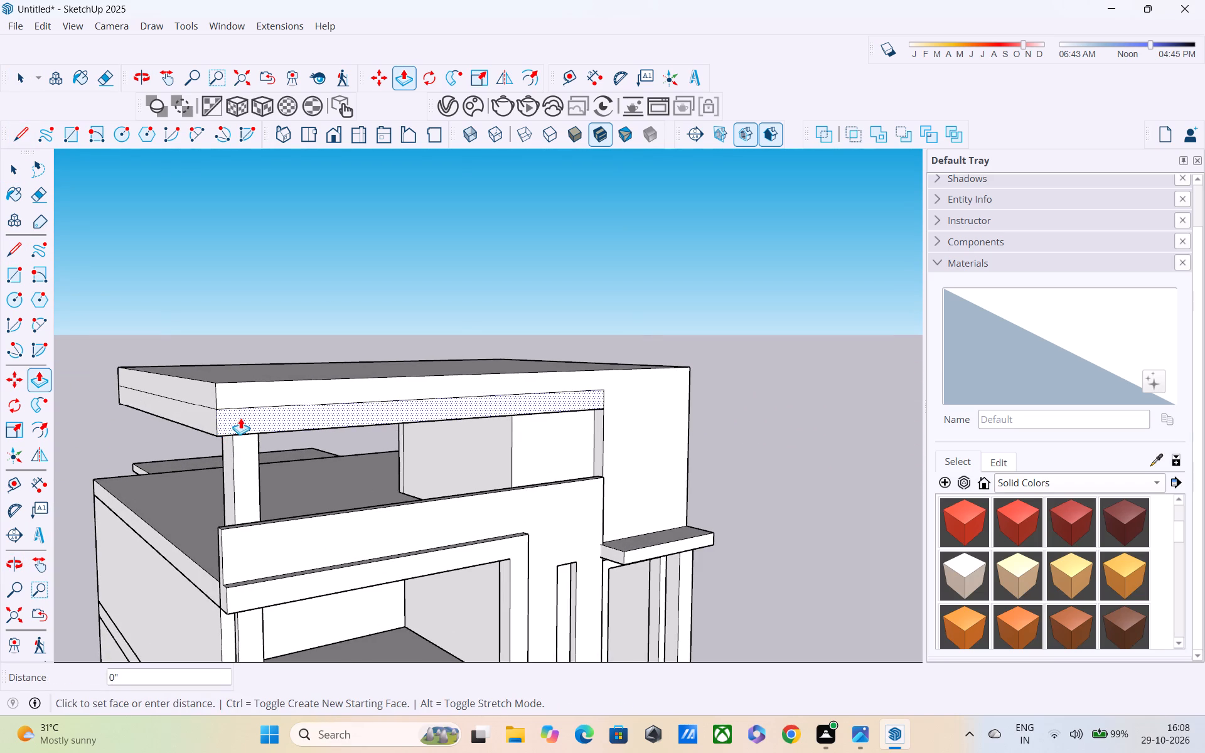
click(249, 420)
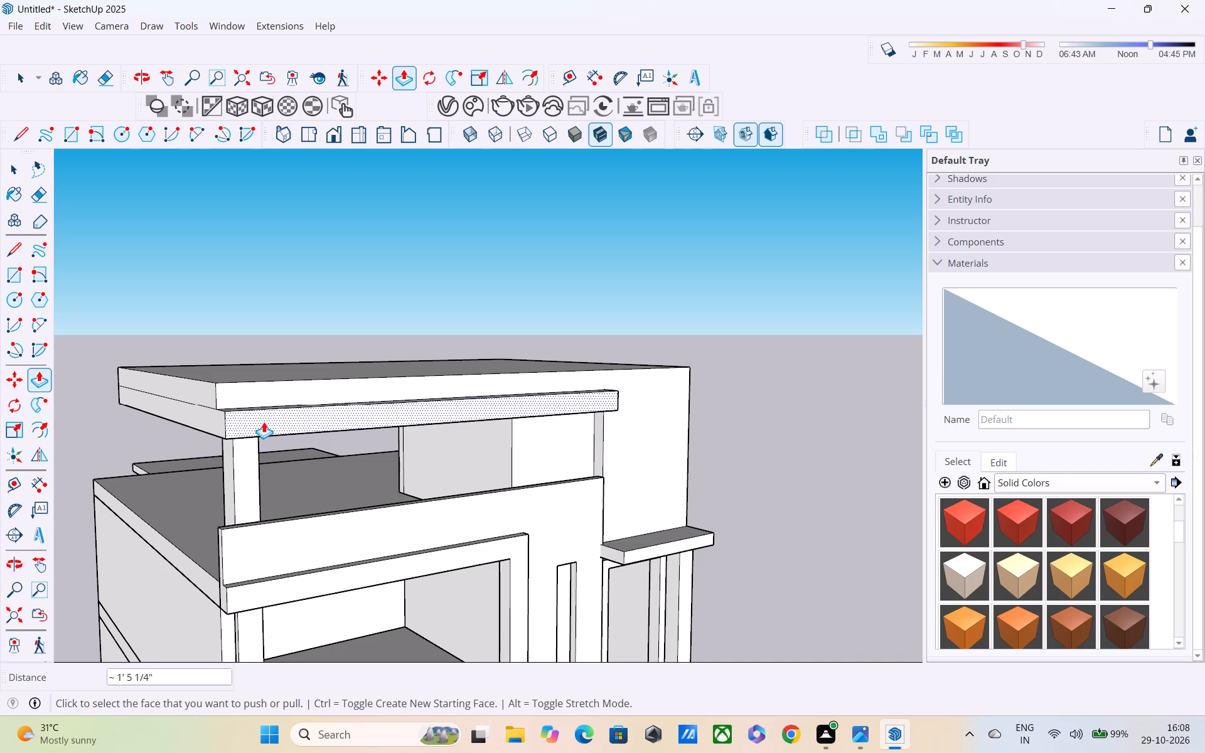
Pull the lower band of the roof slab's side face outward by about 1' 4 7/8".
scroll(264, 422, down, 4)
middle_drag(279, 422, 498, 436)
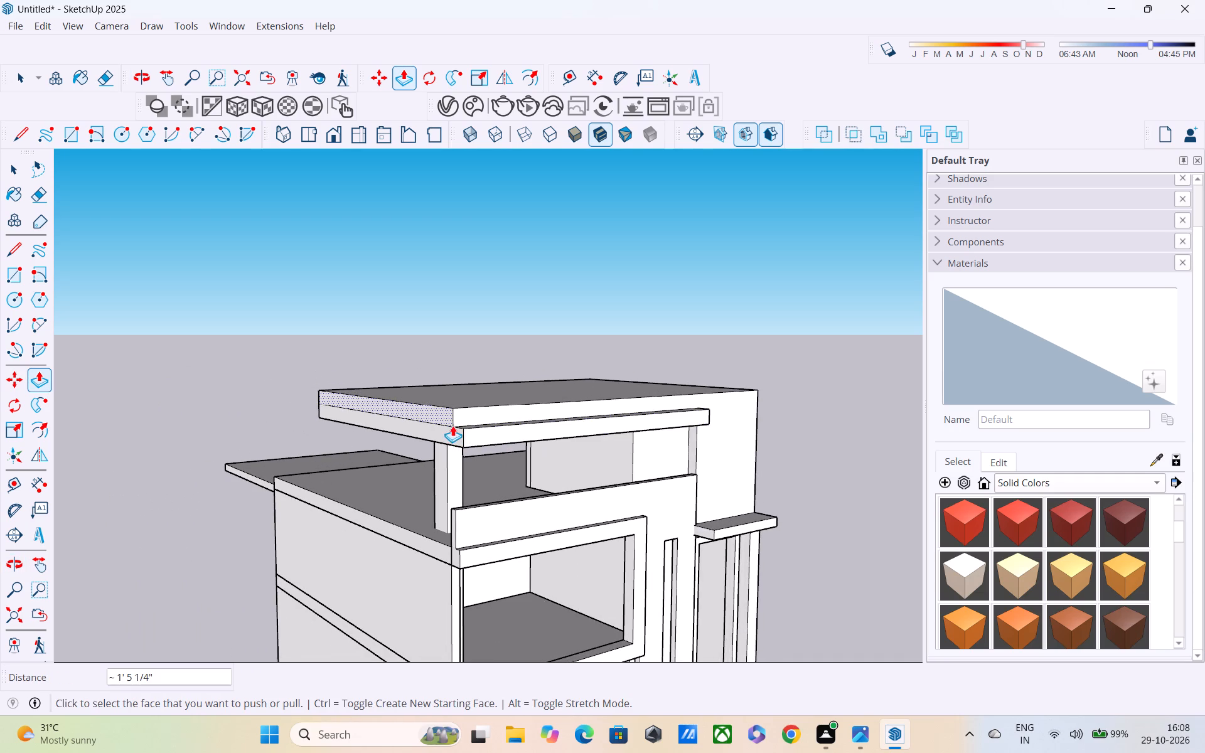
click(451, 432)
click(436, 435)
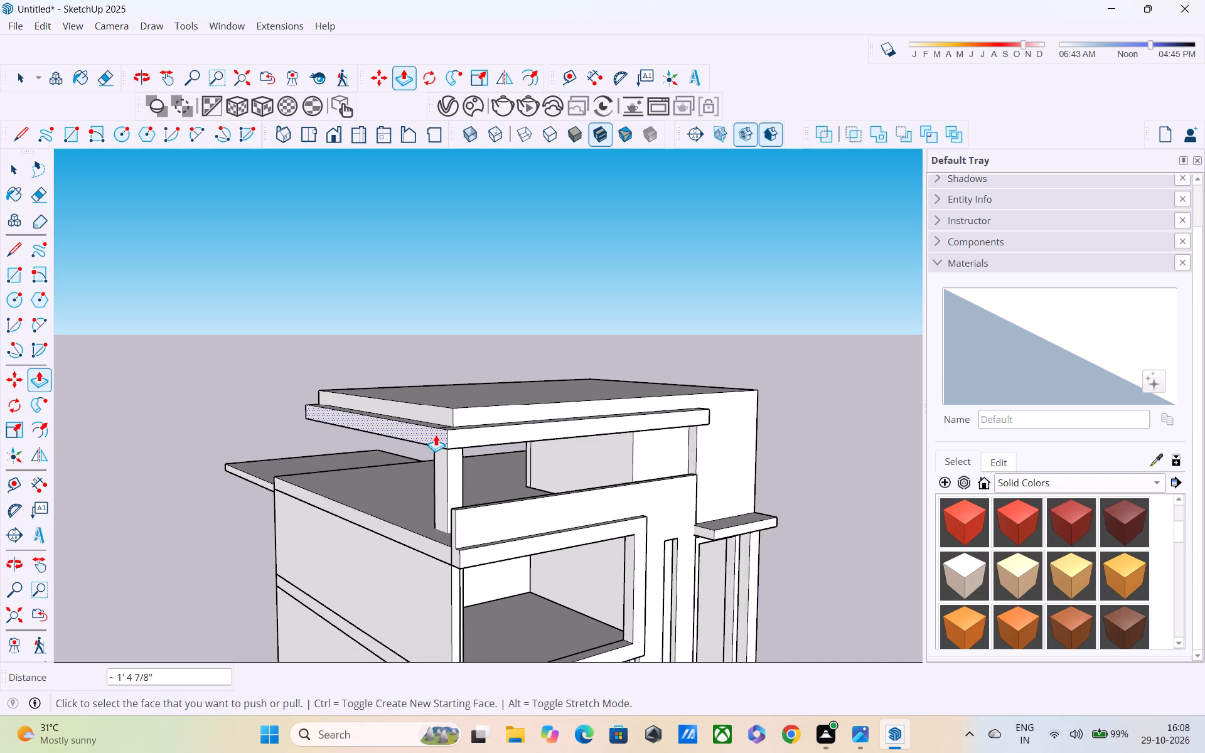
Push the roof overhang's underside up by about 1' 7/8" to thin the projecting band.
middle_drag(527, 405, 471, 296)
scroll(471, 294, up, 1)
click(466, 369)
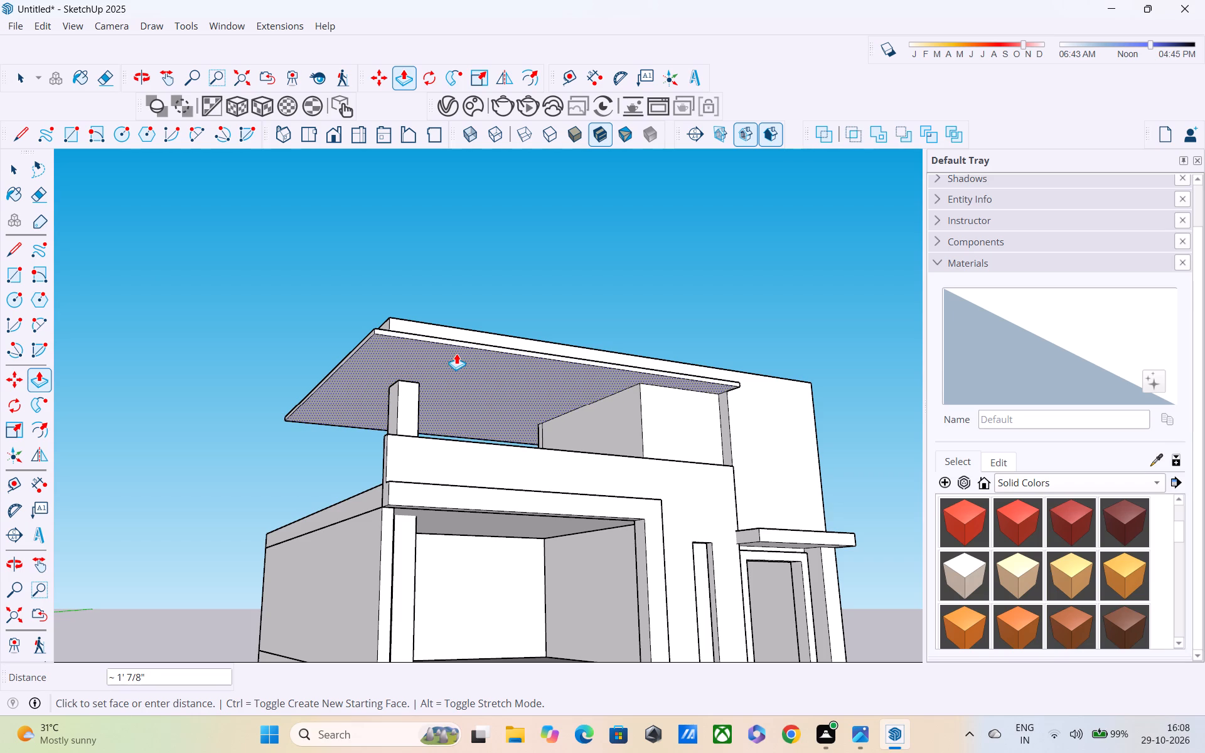
click(456, 353)
Raise the corner column's top face by about 2 15/16" toward the roof's underside.
middle_drag(407, 506, 474, 584)
scroll(442, 439, up, 7)
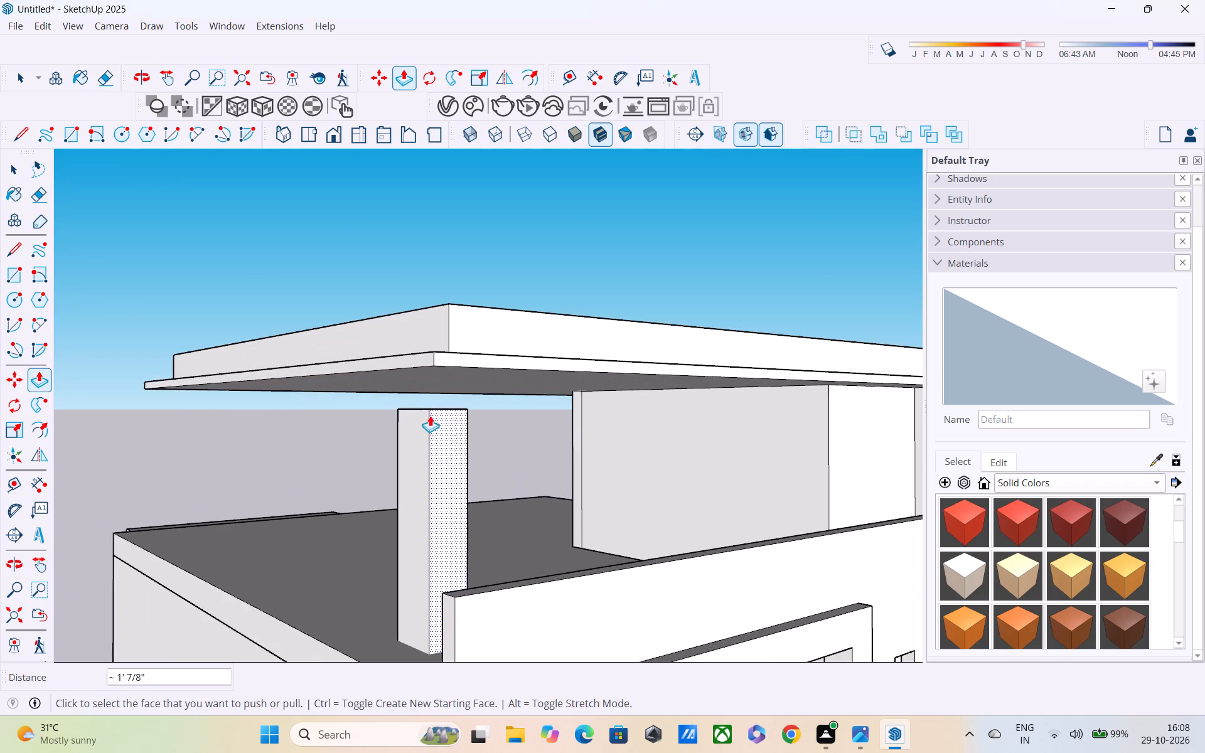
middle_drag(435, 418, 511, 483)
scroll(503, 464, up, 1)
middle_drag(509, 479, 498, 343)
scroll(513, 402, up, 4)
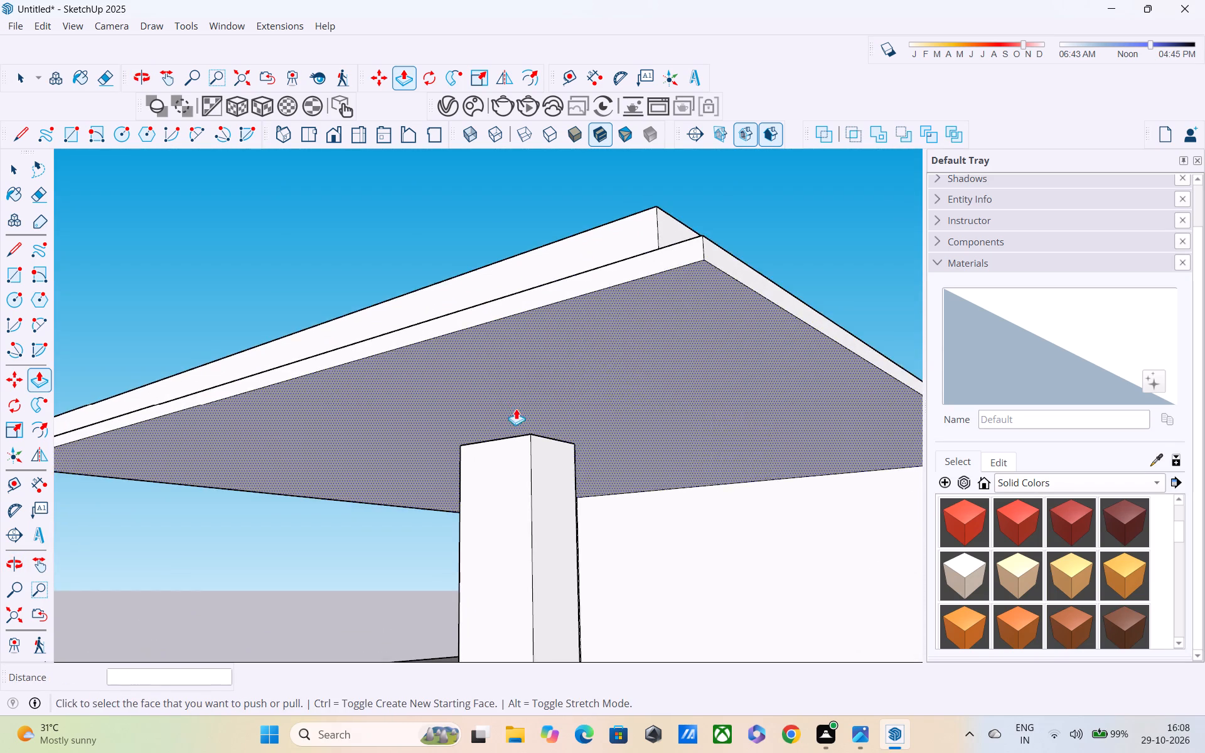
middle_drag(525, 424, 538, 450)
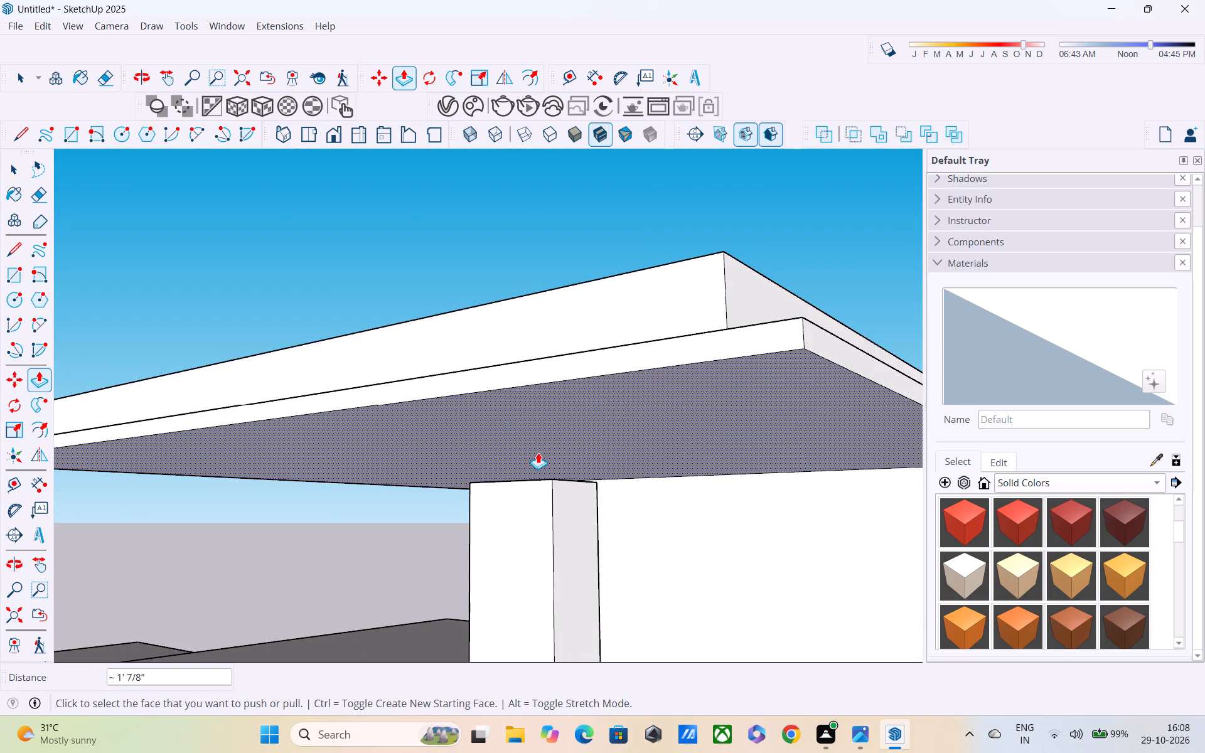
scroll(532, 449, up, 3)
middle_drag(536, 482, 545, 498)
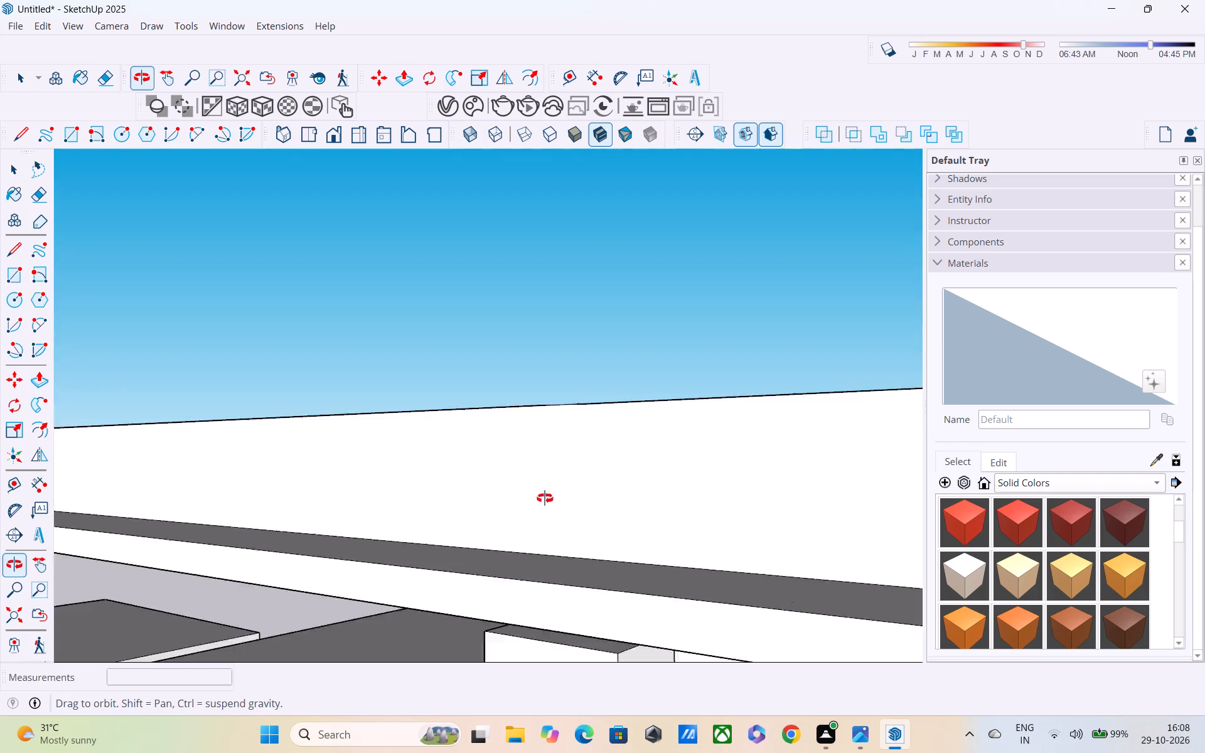
middle_drag(545, 498, 540, 454)
scroll(544, 324, up, 3)
scroll(535, 186, down, 1)
middle_drag(562, 252, 550, 348)
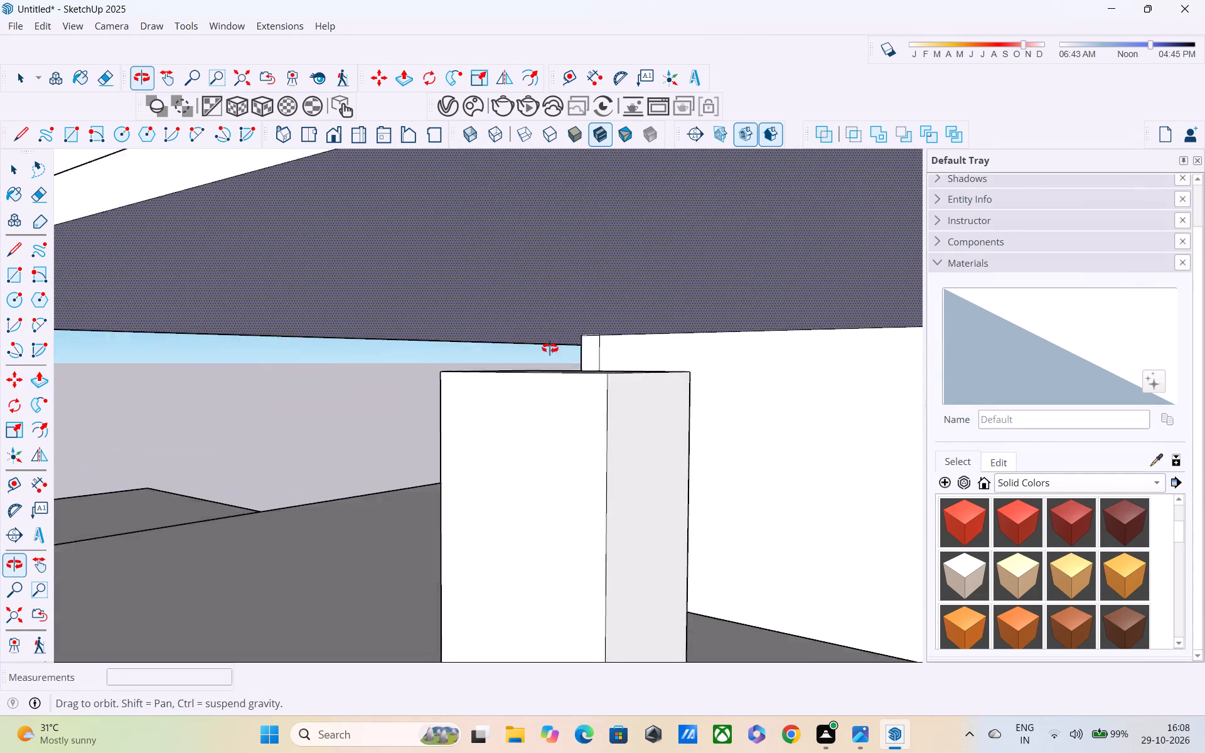
middle_drag(550, 348, 547, 373)
click(548, 370)
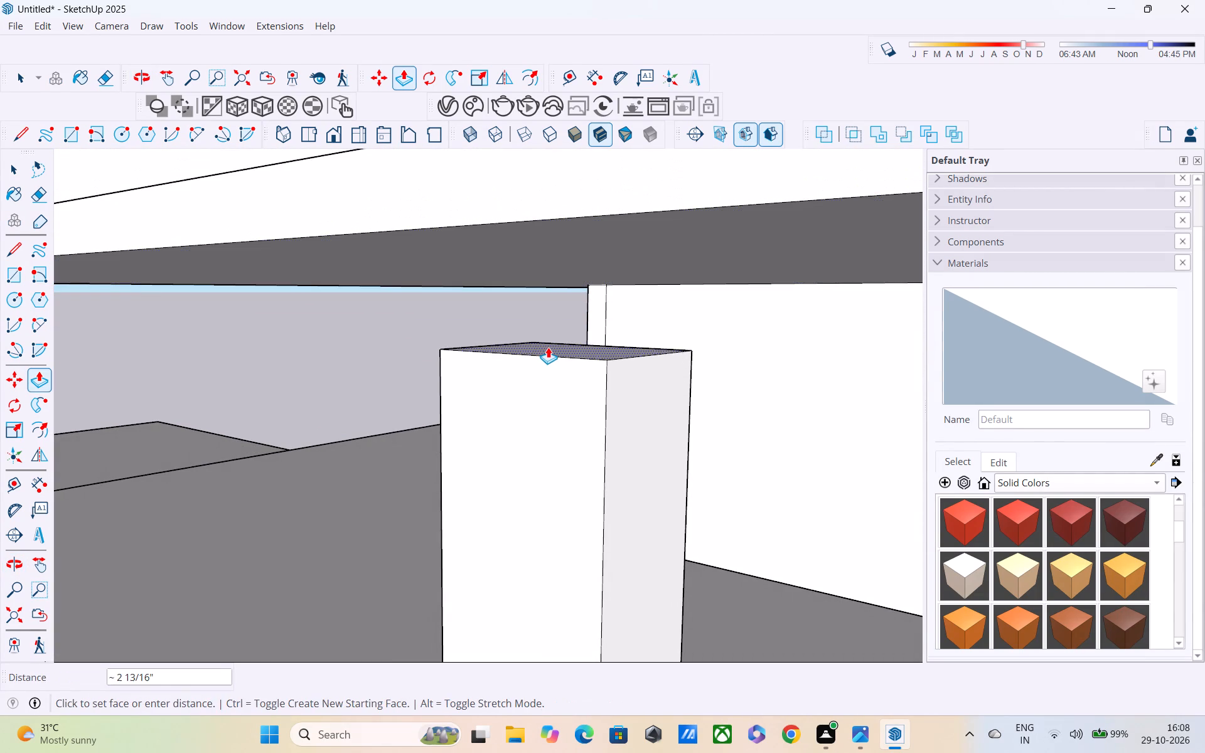
click(548, 346)
Pull the roof overhang's underside down by about 2 3/4" toward the top of the column.
scroll(591, 331, down, 9)
scroll(650, 321, up, 1)
middle_drag(650, 321, 608, 298)
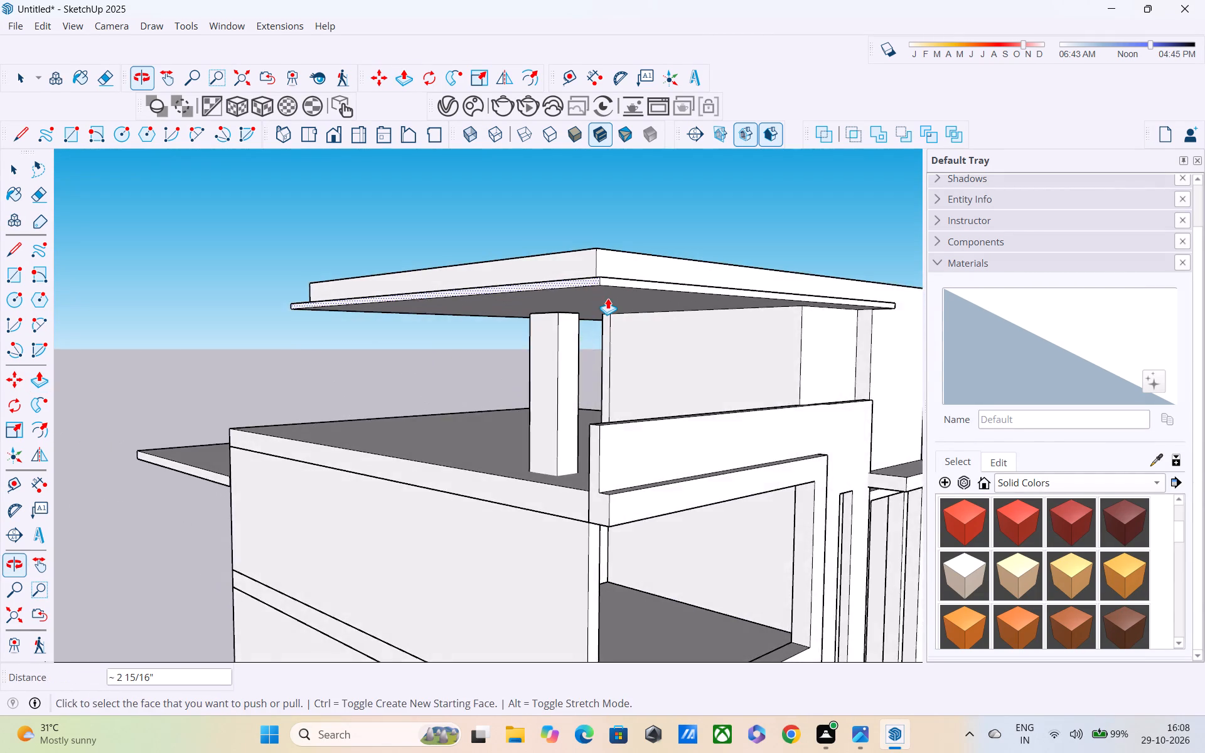
scroll(610, 296, up, 3)
click(611, 291)
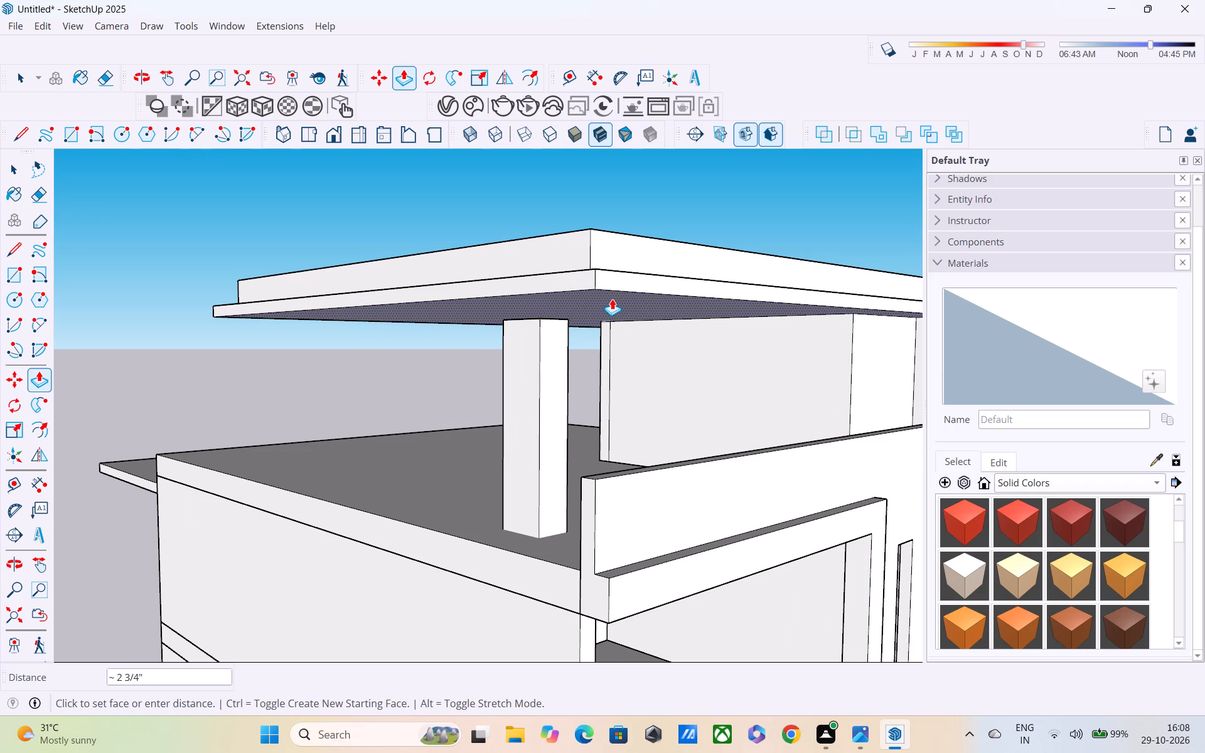
click(612, 299)
key(space)
Copy the top edge of the roof's projecting lower band down about 3 7/16" to the band's mid-height.
key(l)
scroll(605, 280, up, 2)
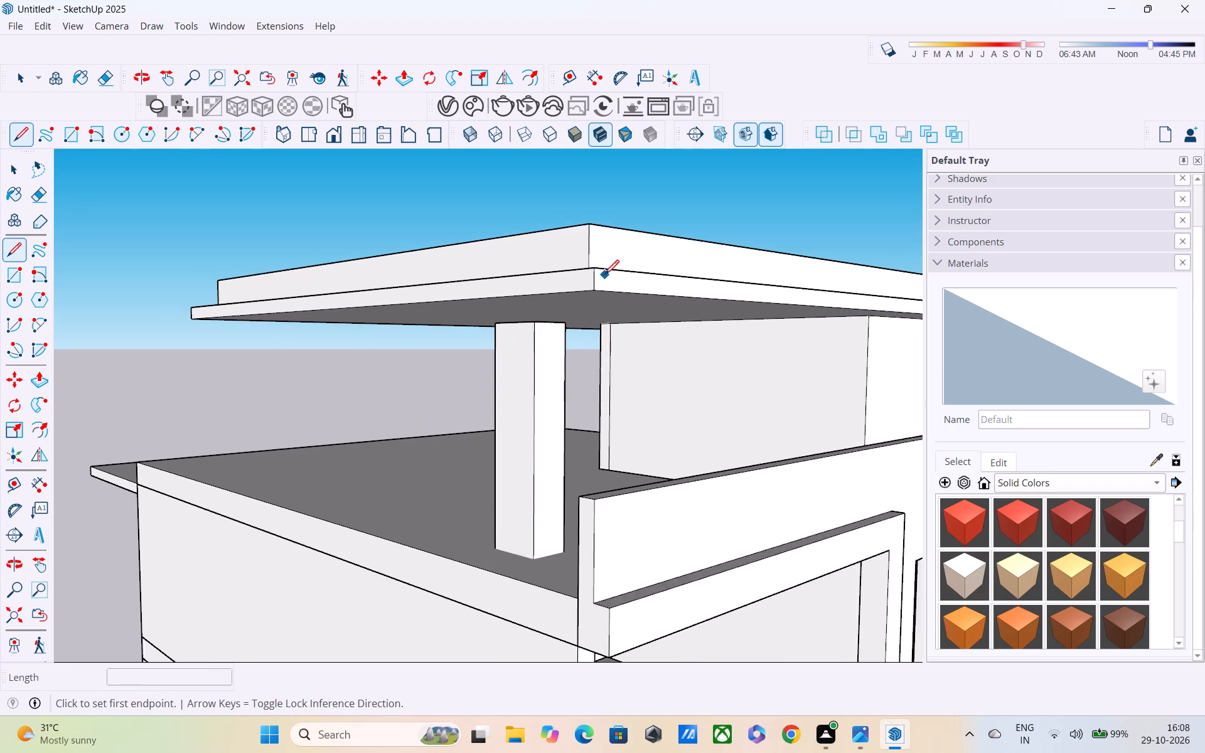
key(space)
click(609, 265)
click(609, 270)
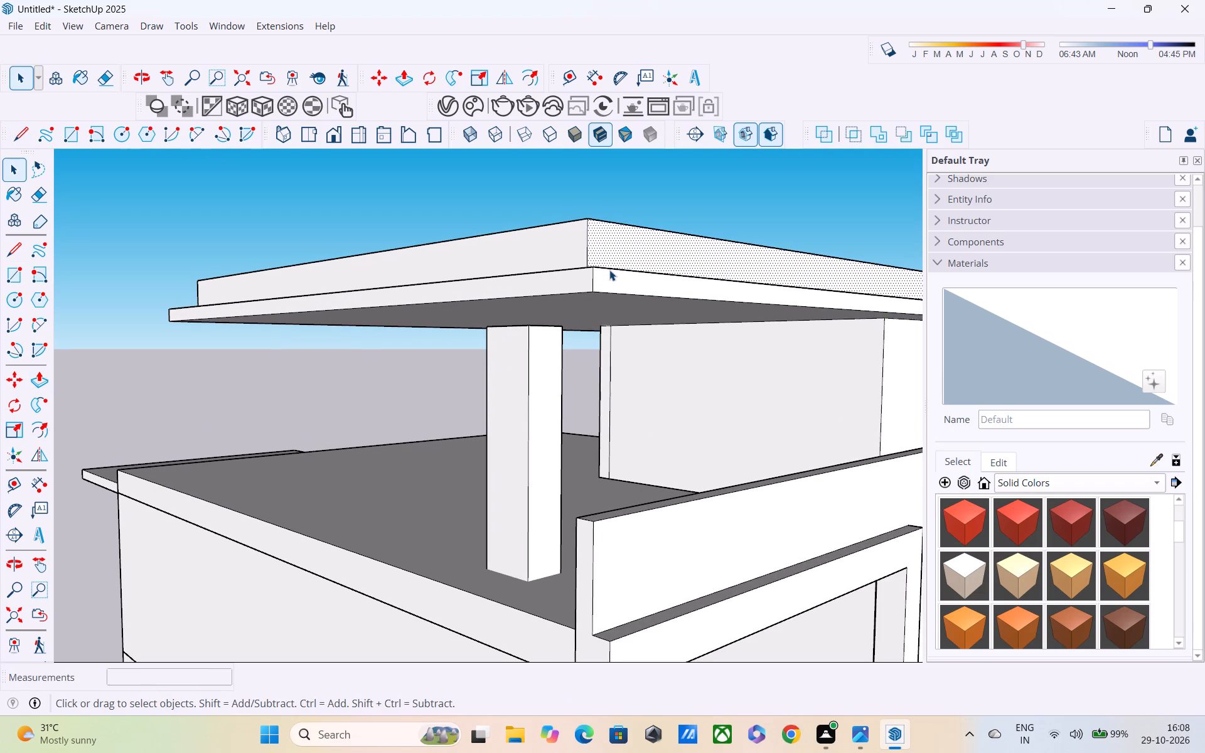
key(comma)
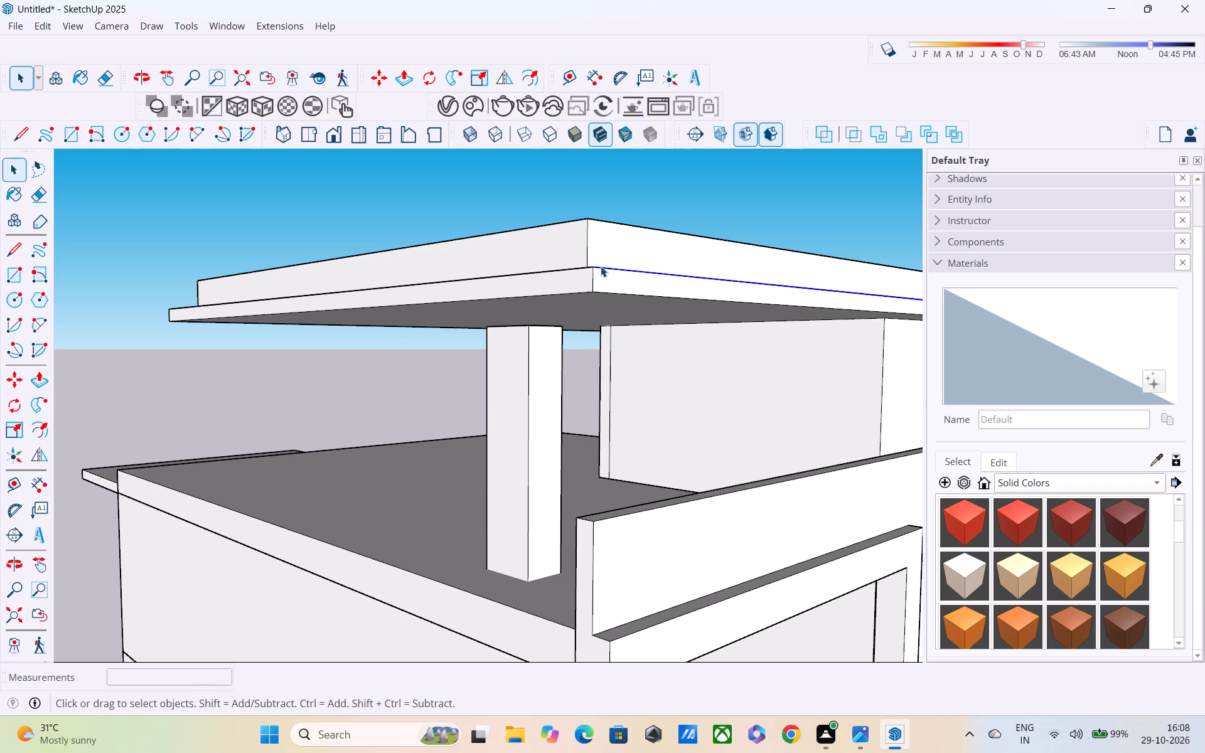
key(m)
click(589, 265)
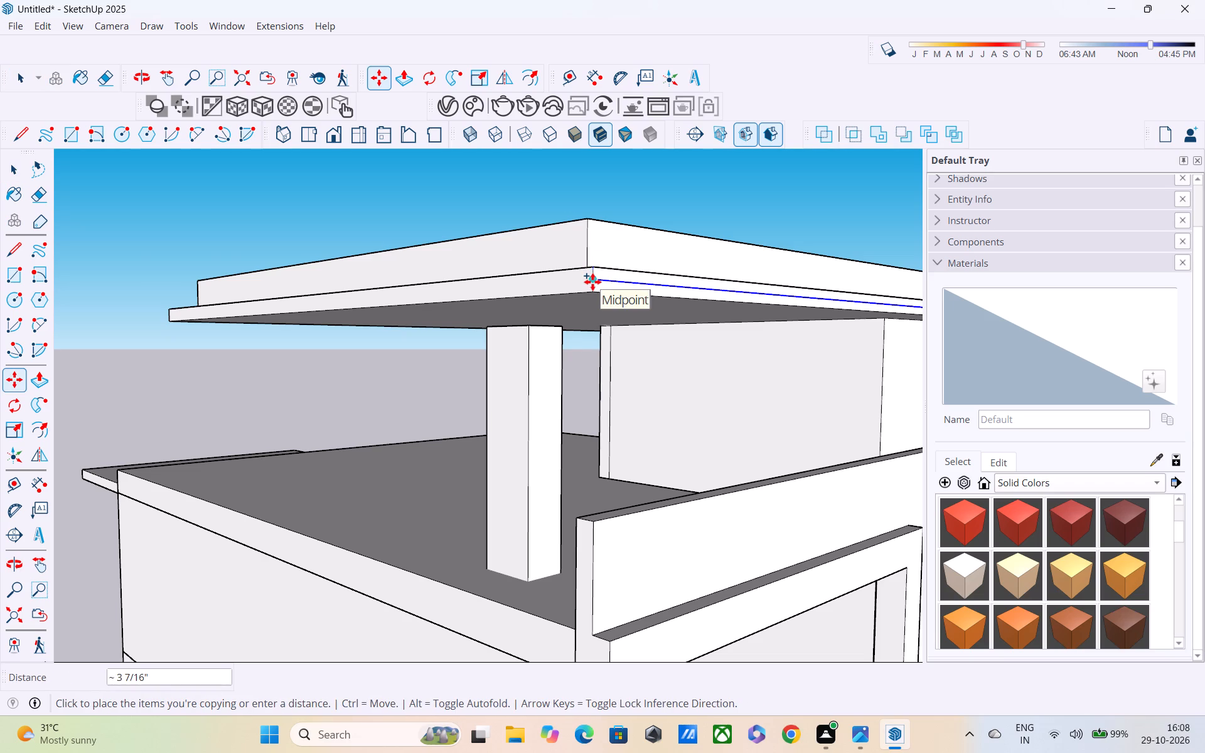
click(592, 282)
scroll(599, 284, up, 3)
click(593, 280)
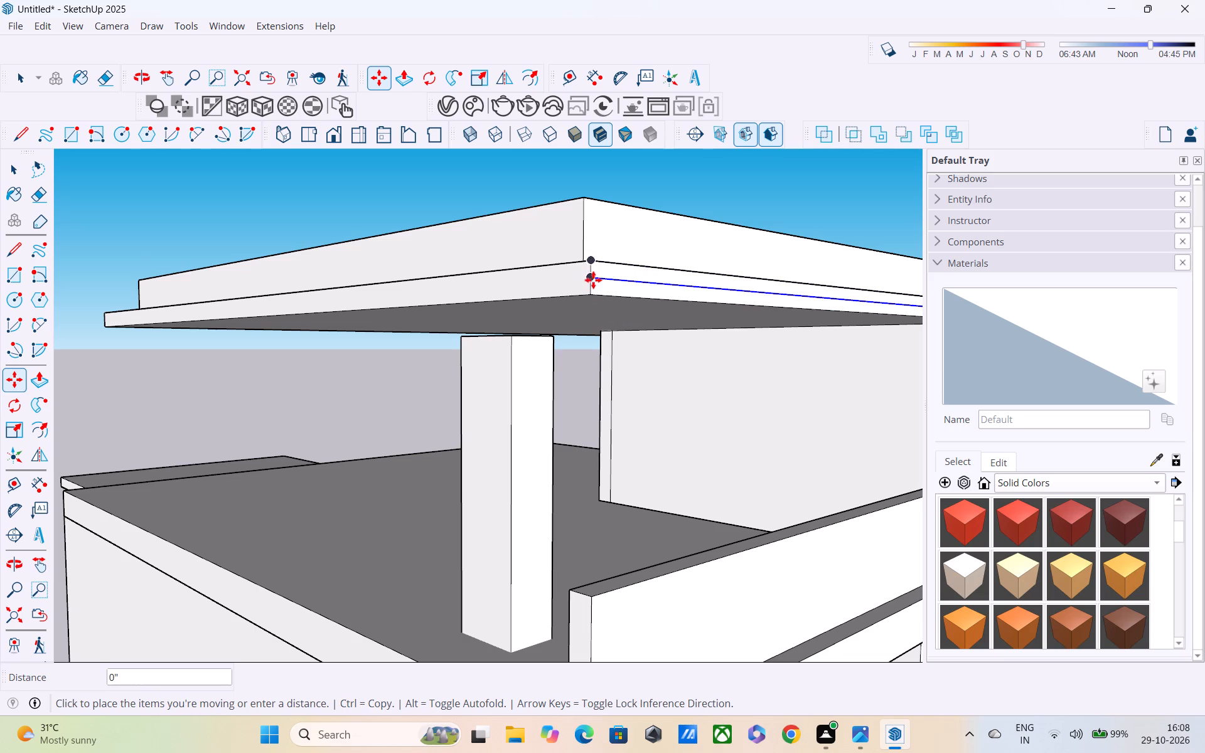
click(593, 281)
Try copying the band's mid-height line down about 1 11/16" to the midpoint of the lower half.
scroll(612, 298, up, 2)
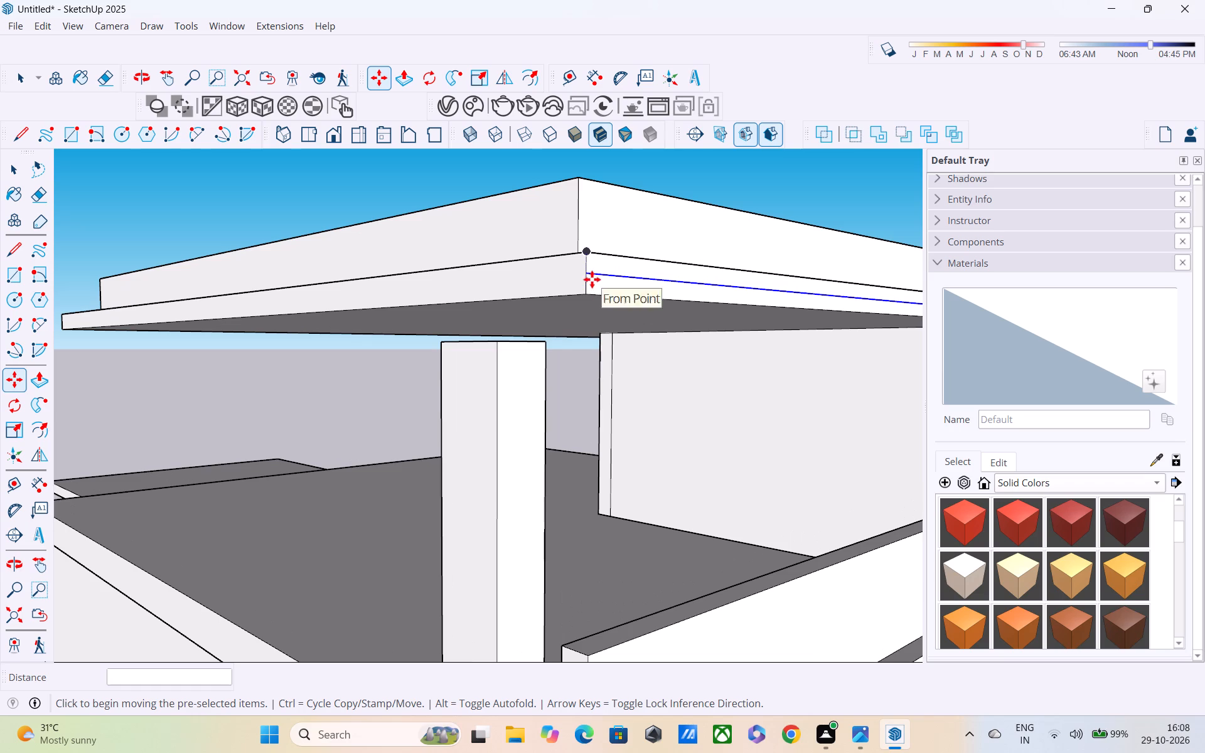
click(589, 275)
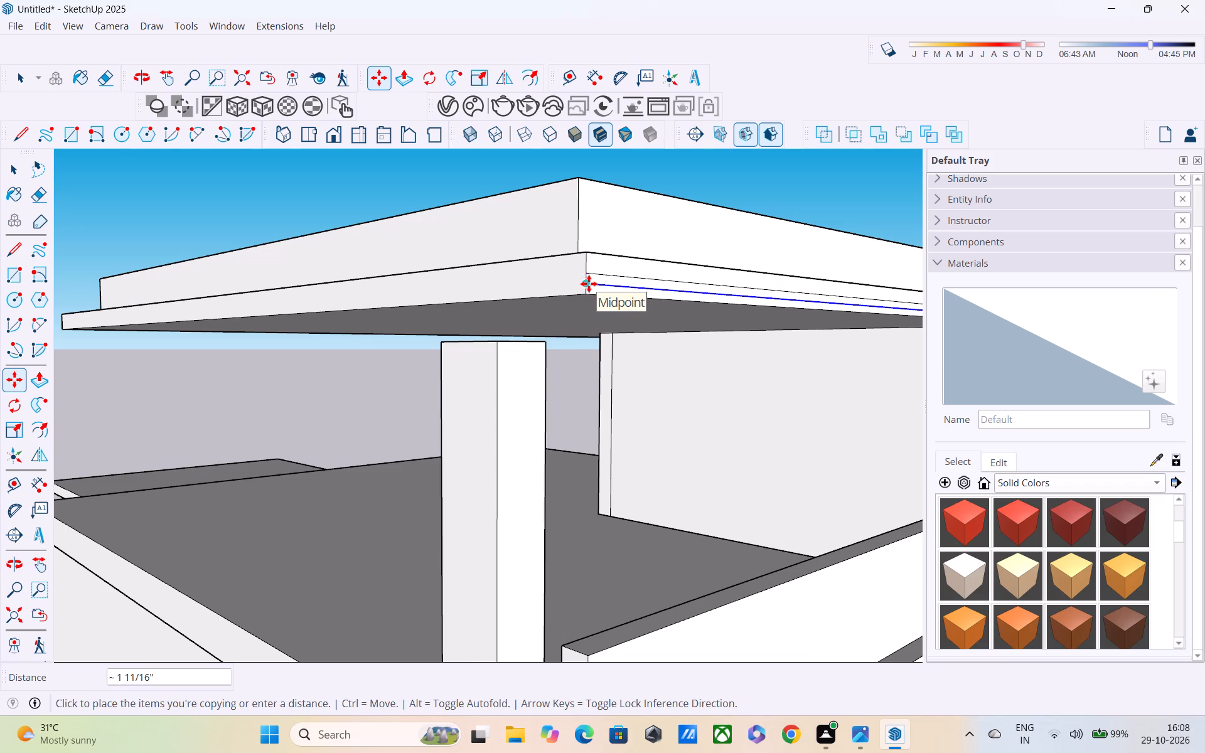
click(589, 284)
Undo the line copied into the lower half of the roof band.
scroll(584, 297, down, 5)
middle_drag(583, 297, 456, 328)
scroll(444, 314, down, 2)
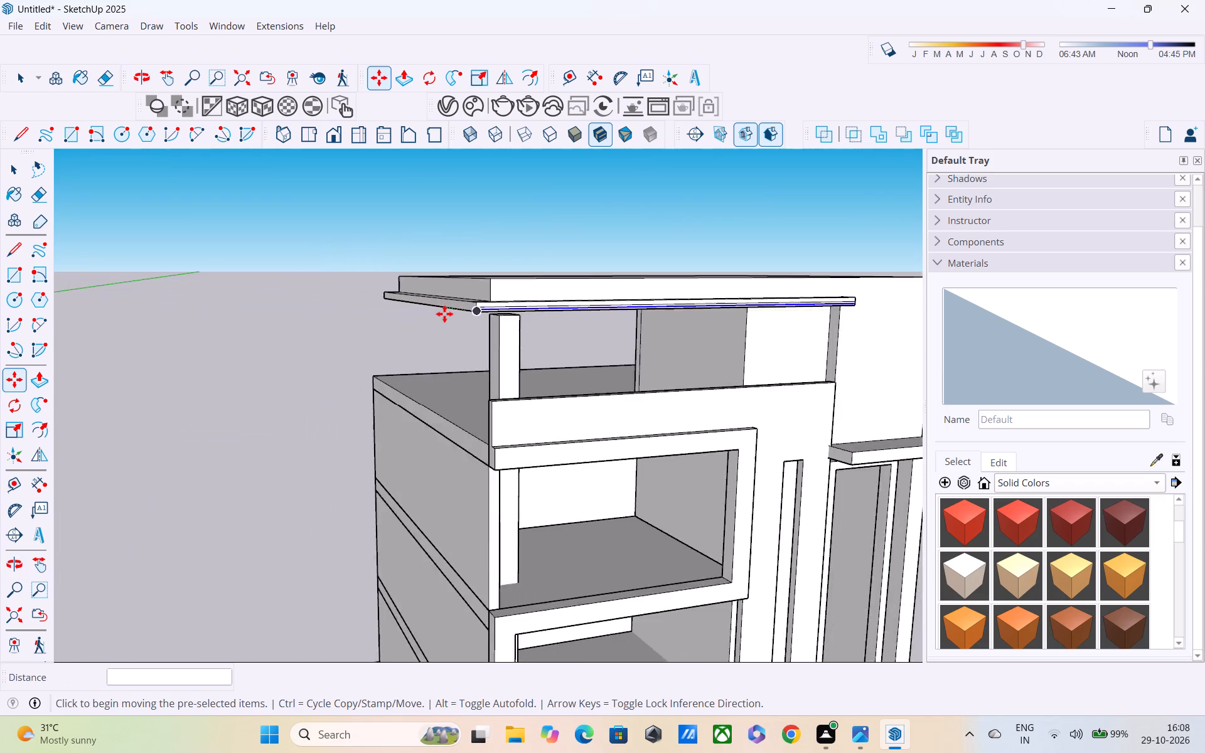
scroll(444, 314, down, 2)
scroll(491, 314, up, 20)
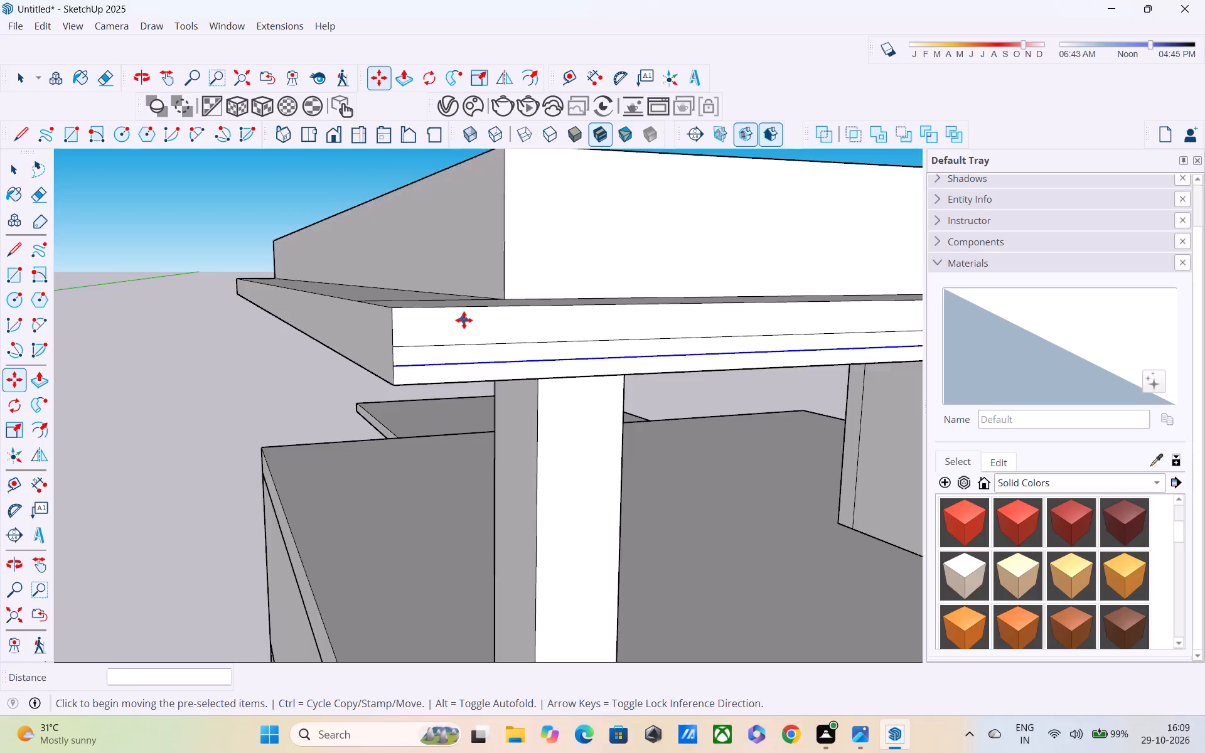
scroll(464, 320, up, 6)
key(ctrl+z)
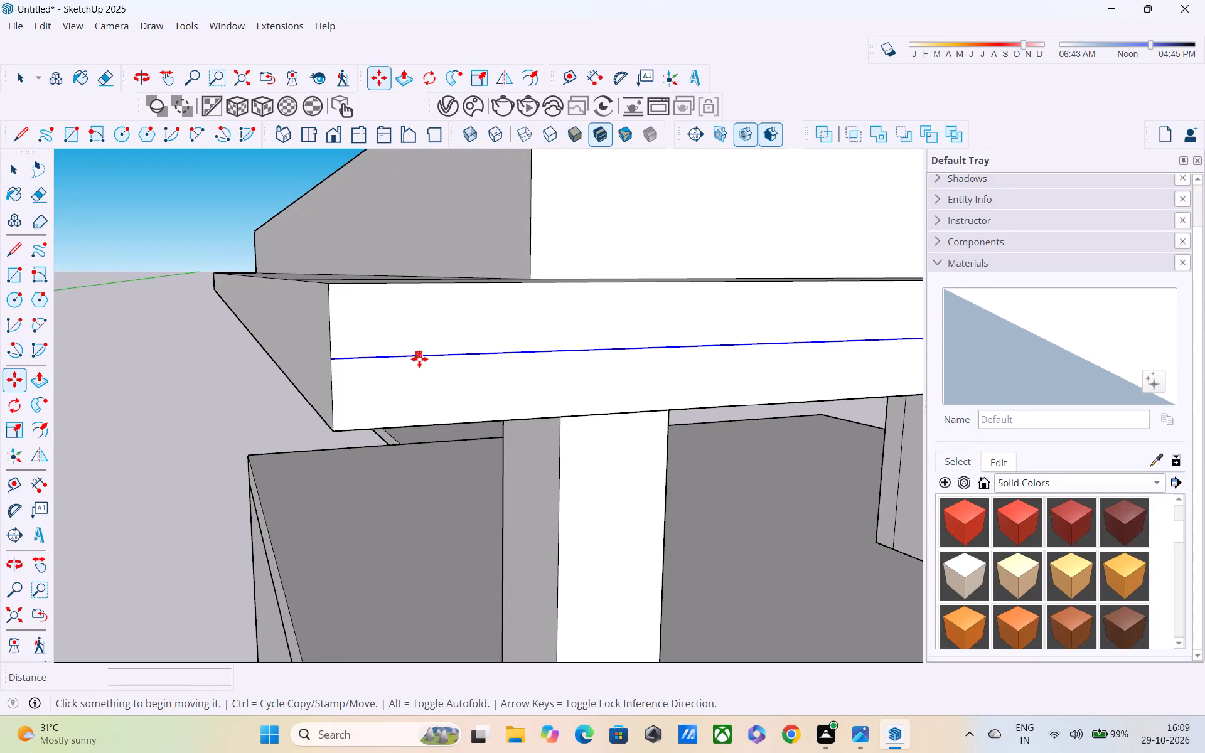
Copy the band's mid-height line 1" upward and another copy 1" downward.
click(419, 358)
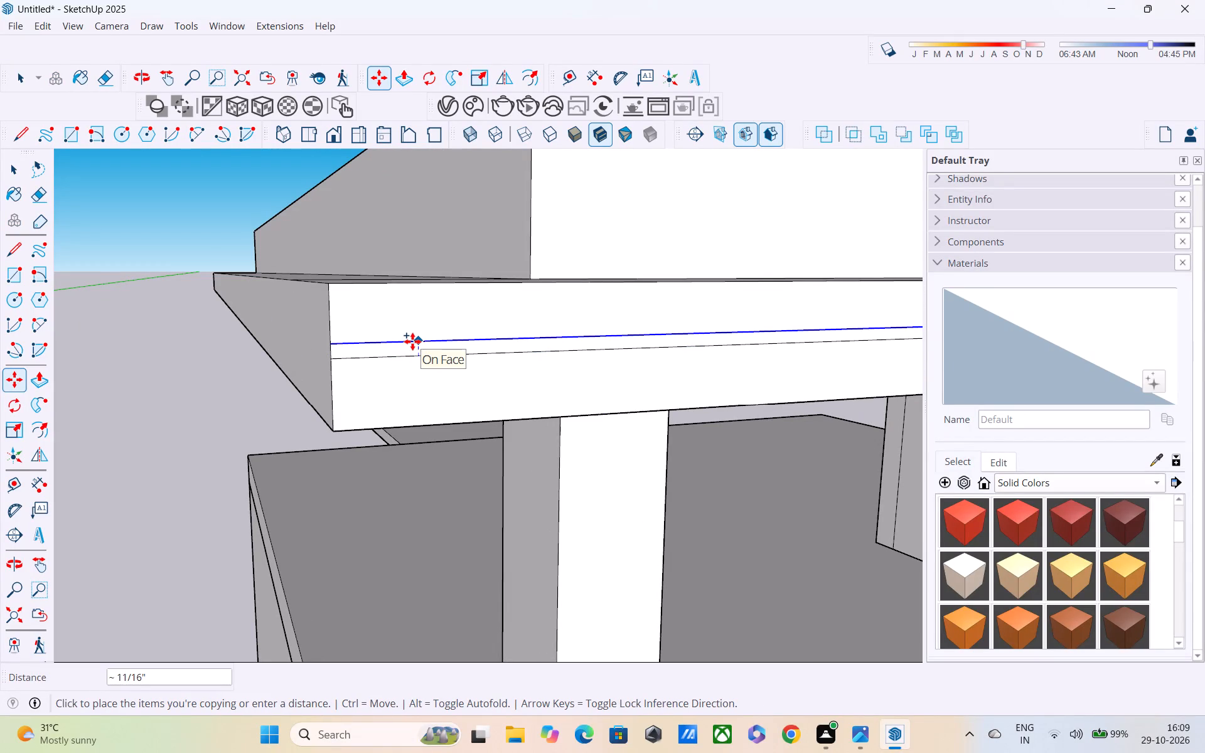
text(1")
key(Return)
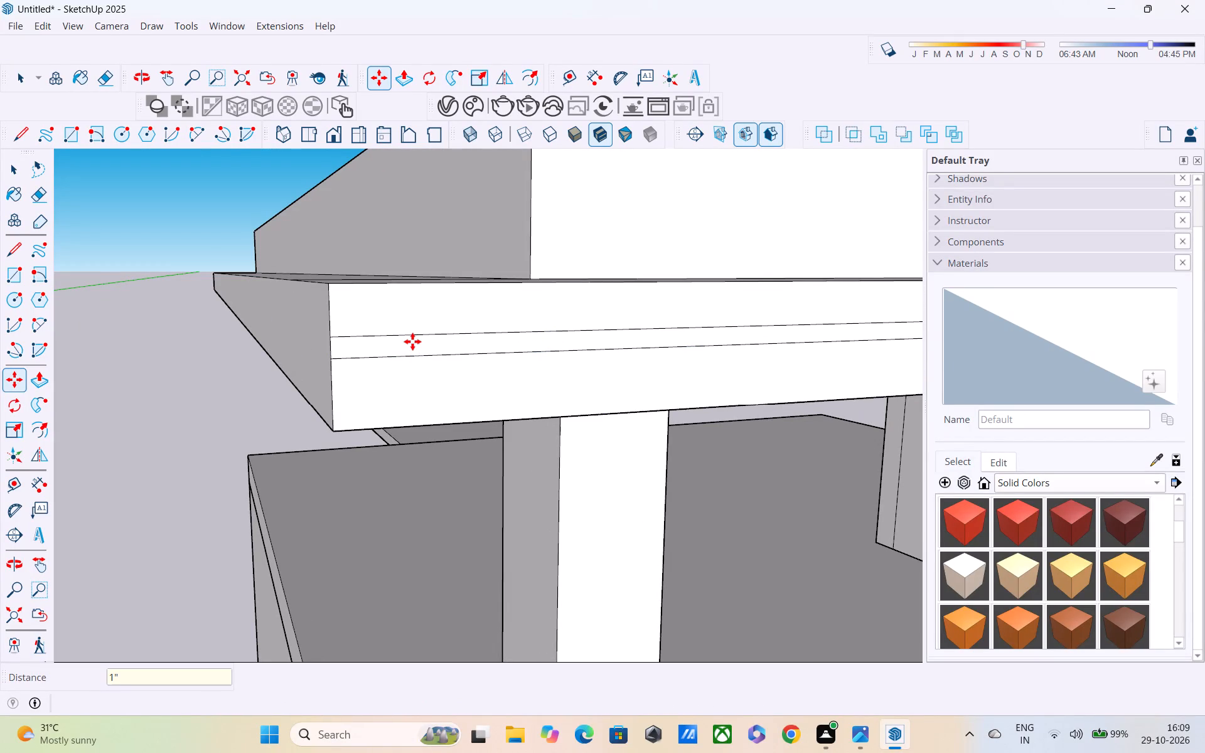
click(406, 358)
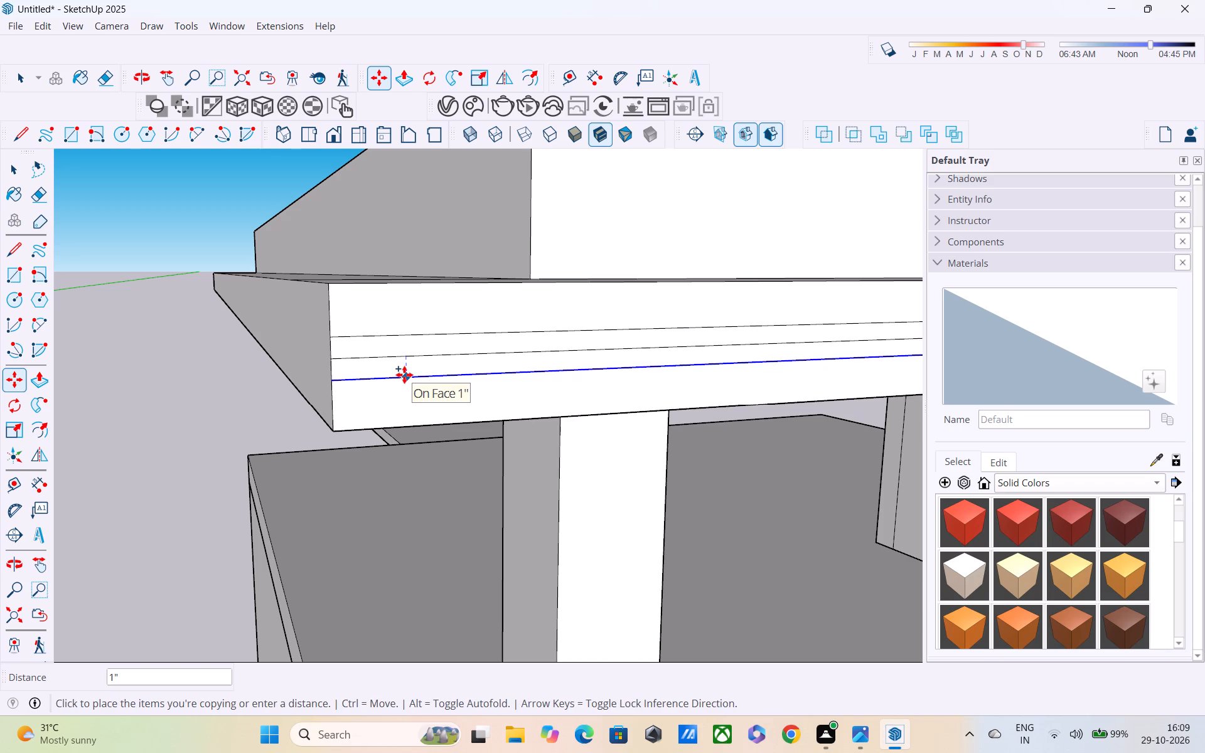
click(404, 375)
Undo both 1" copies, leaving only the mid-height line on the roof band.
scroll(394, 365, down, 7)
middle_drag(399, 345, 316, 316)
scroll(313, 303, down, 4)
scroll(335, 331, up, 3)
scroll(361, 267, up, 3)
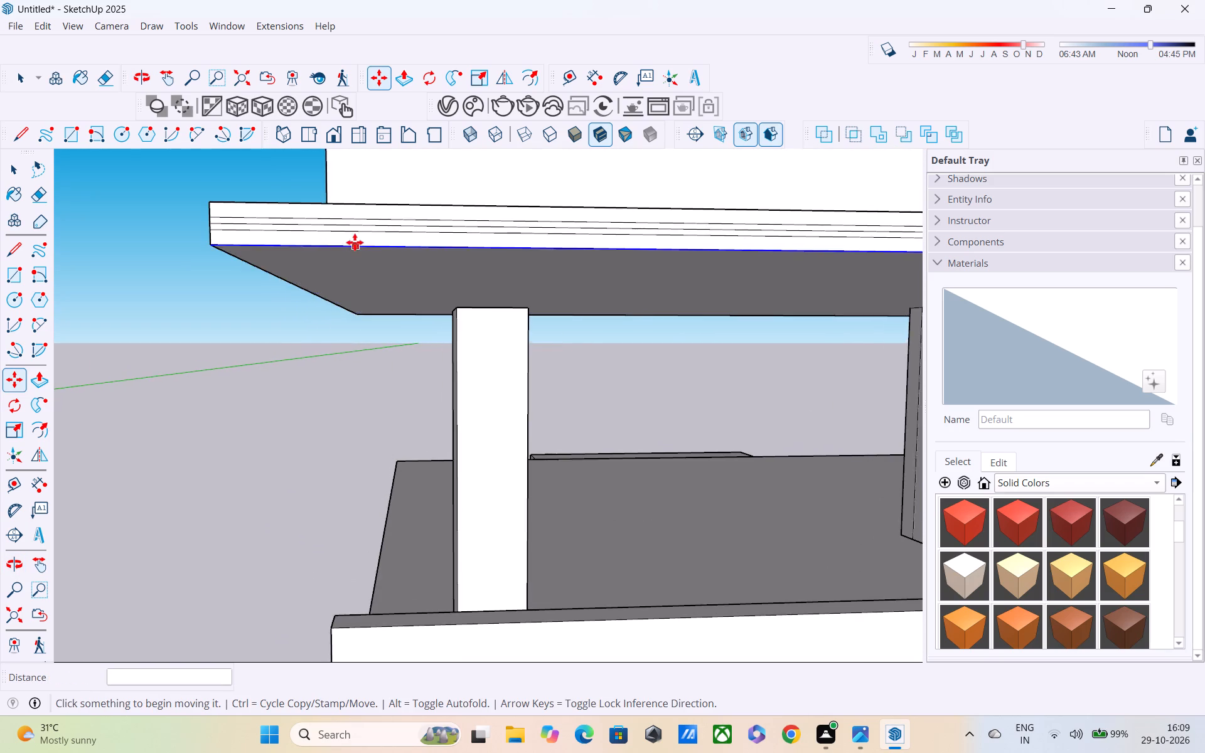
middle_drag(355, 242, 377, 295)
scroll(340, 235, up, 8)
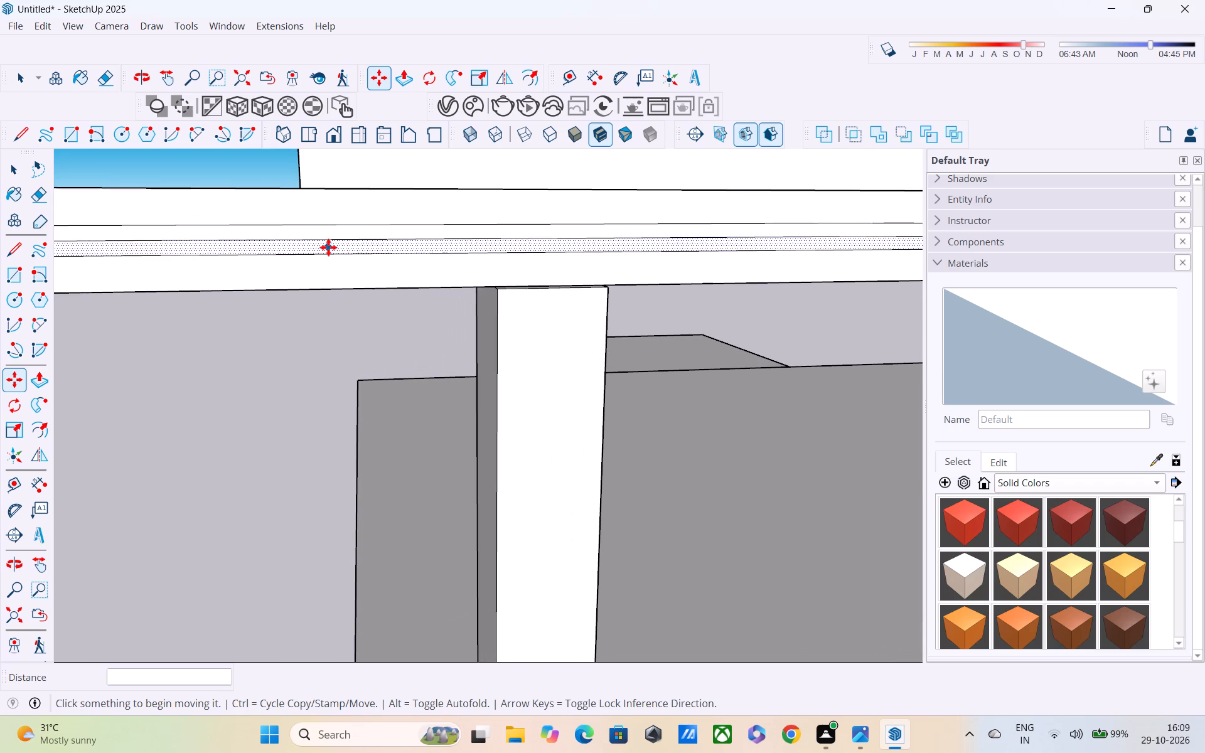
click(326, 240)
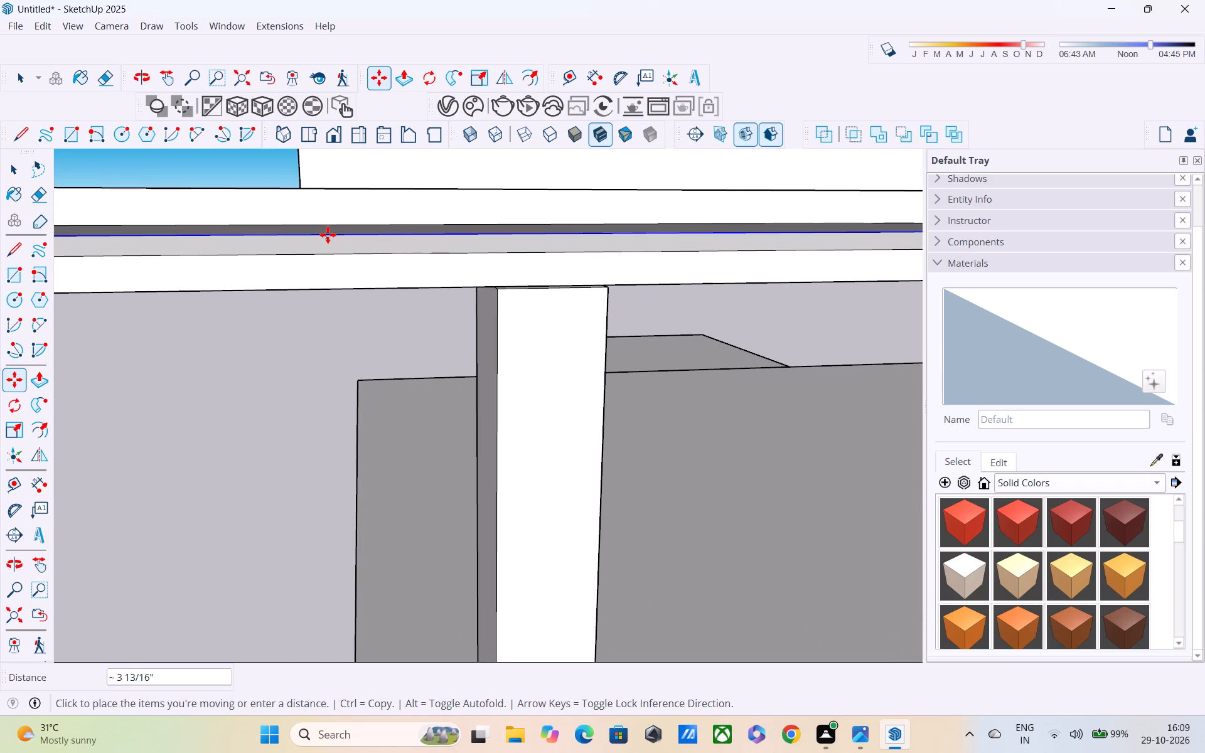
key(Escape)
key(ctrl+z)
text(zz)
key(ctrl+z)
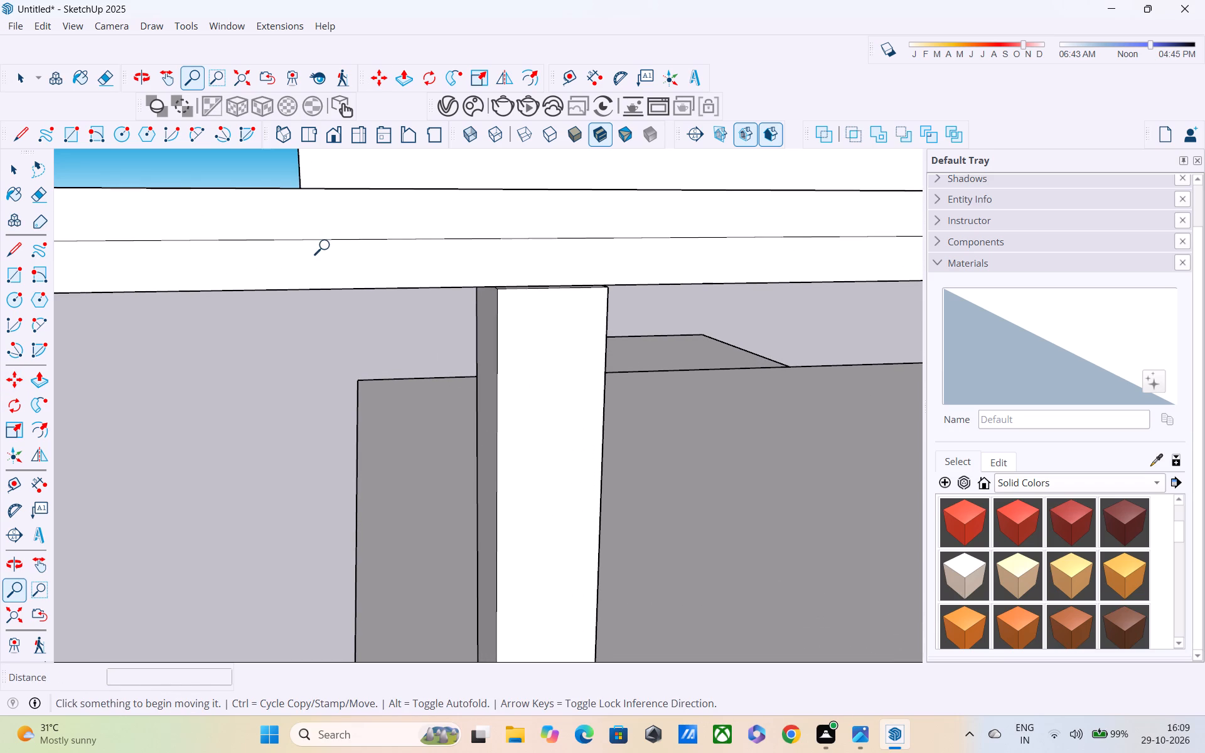
Copy the roof band's mid-height line 0.5" upward along the corner edge.
scroll(327, 247, down, 2)
shift+middle_drag(520, 304, 644, 307)
key(space)
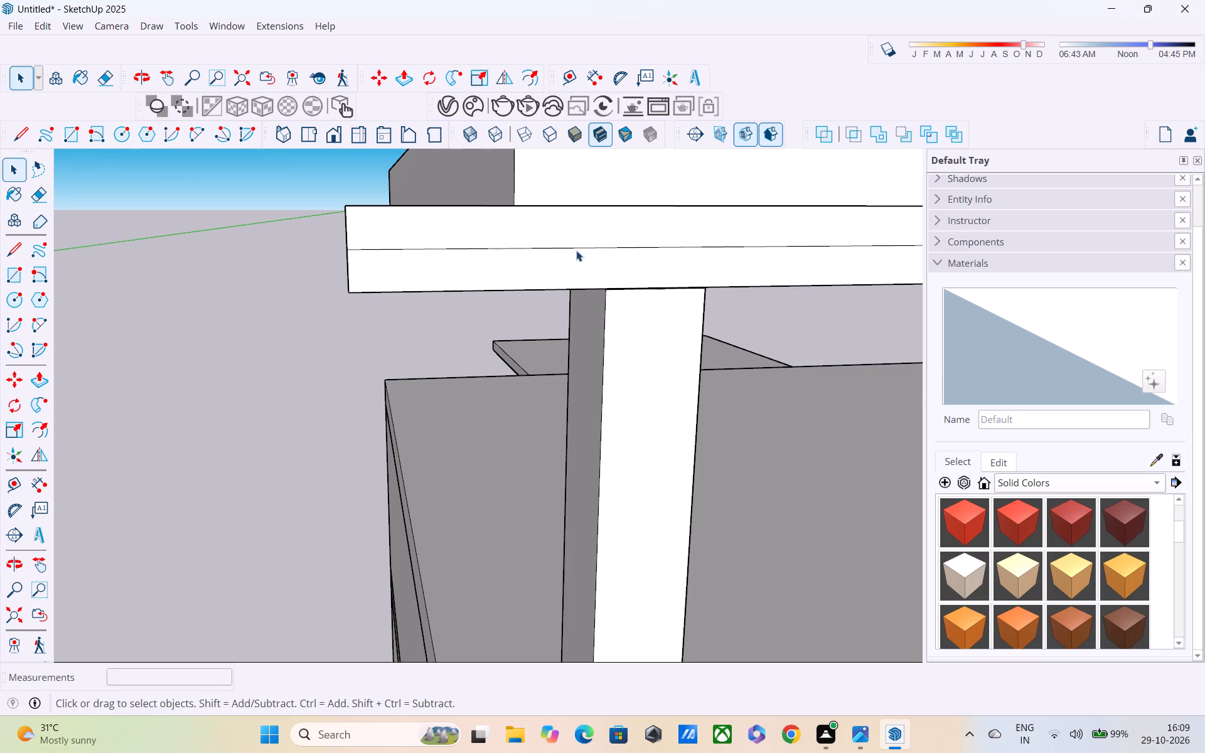
click(576, 250)
key(m)
middle_drag(570, 251, 670, 341)
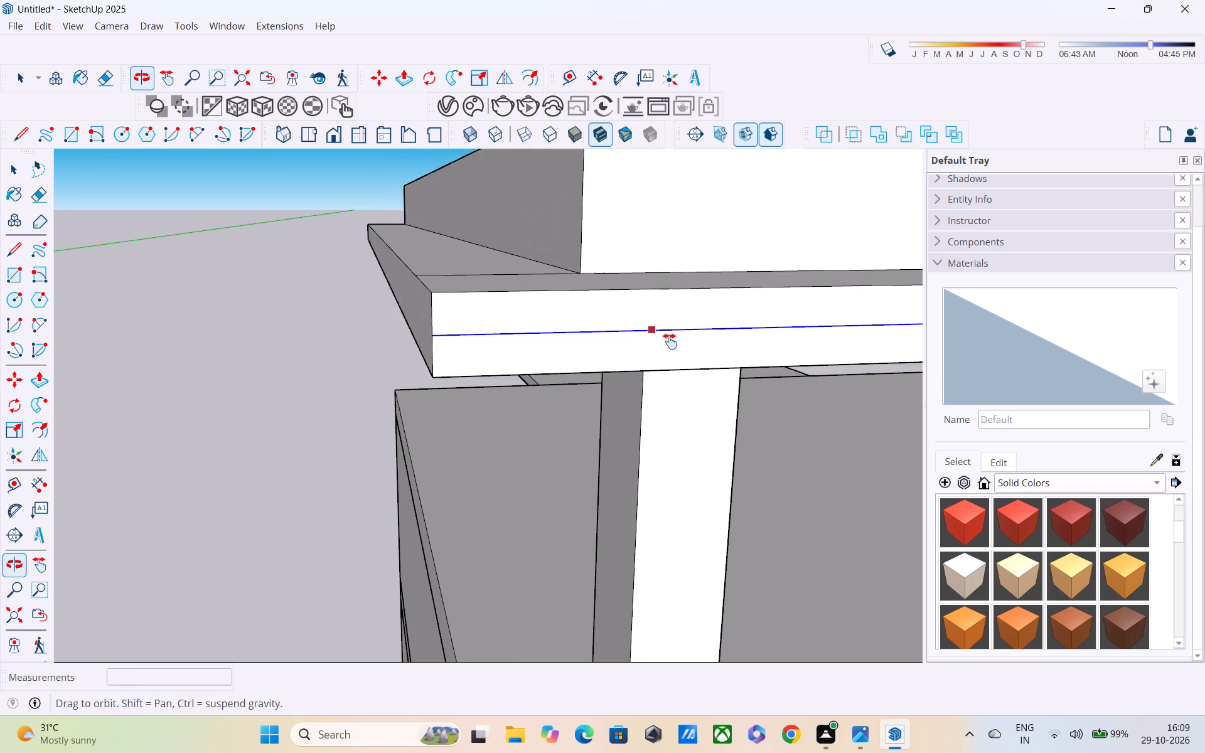
middle_drag(670, 341, 683, 347)
click(464, 350)
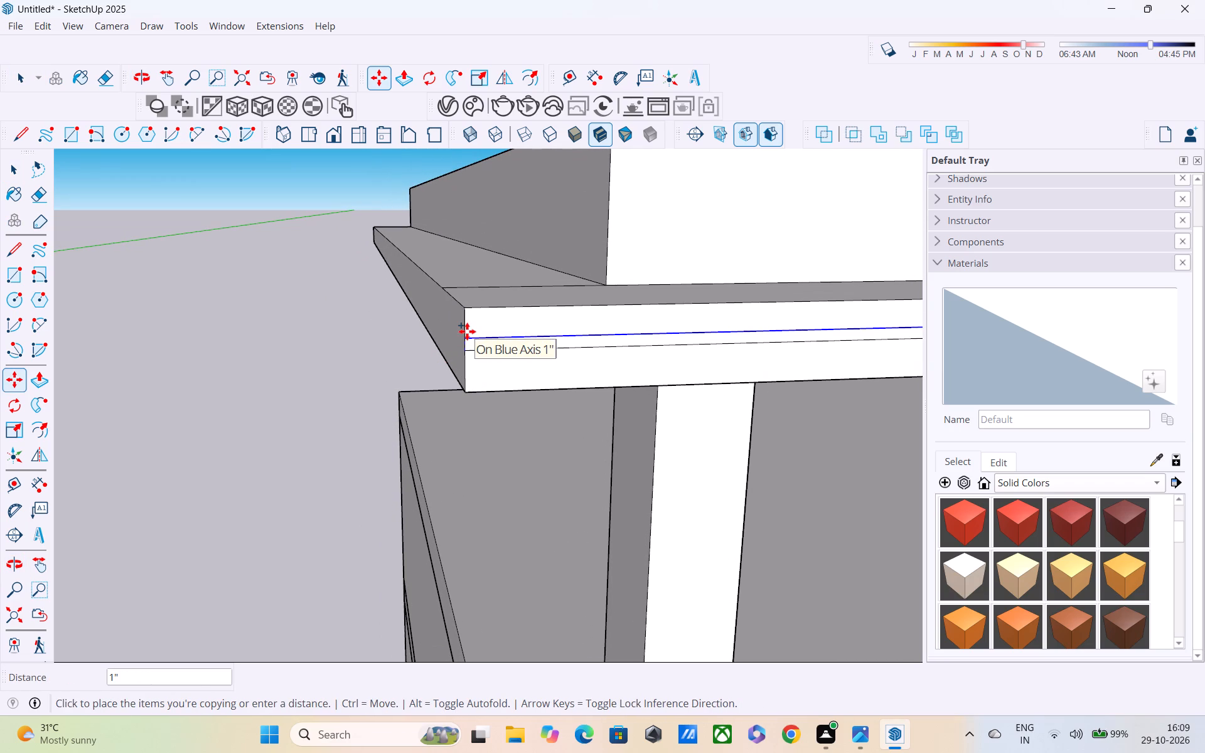
text(0.5")
key(Return)
Copy the upper groove line 1" downward on the roof band's face.
scroll(468, 330, up, 3)
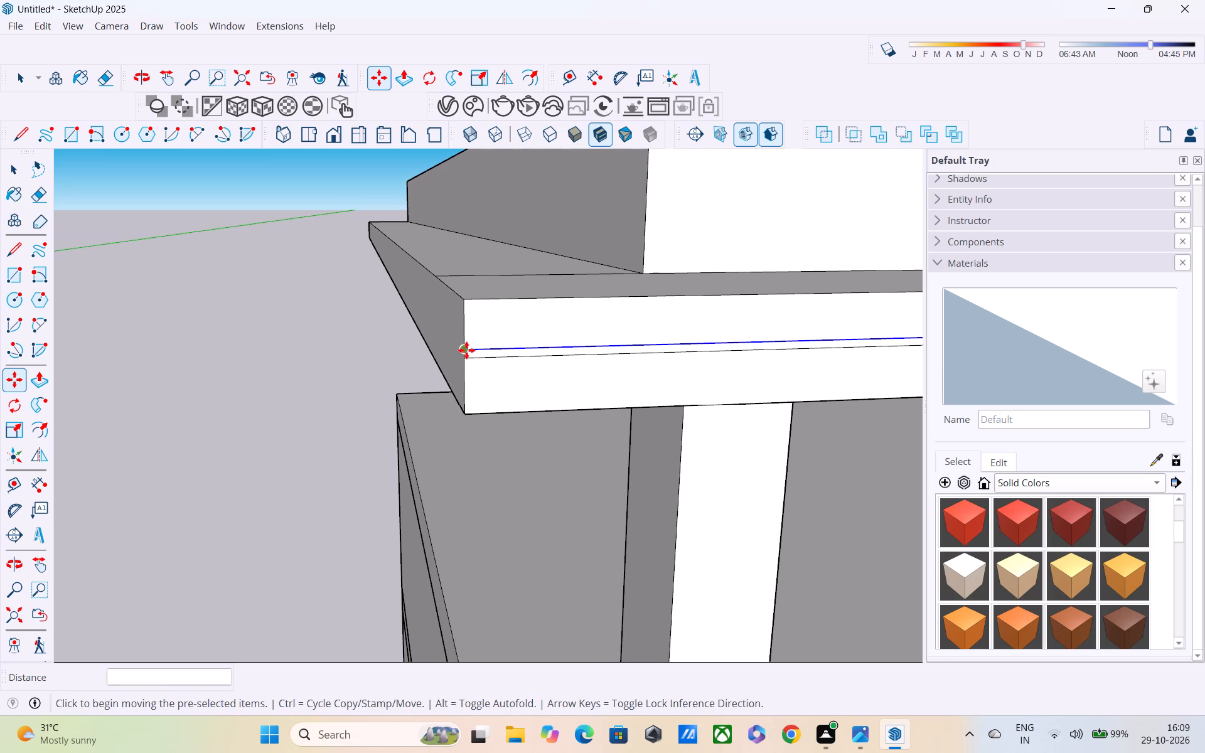
click(466, 350)
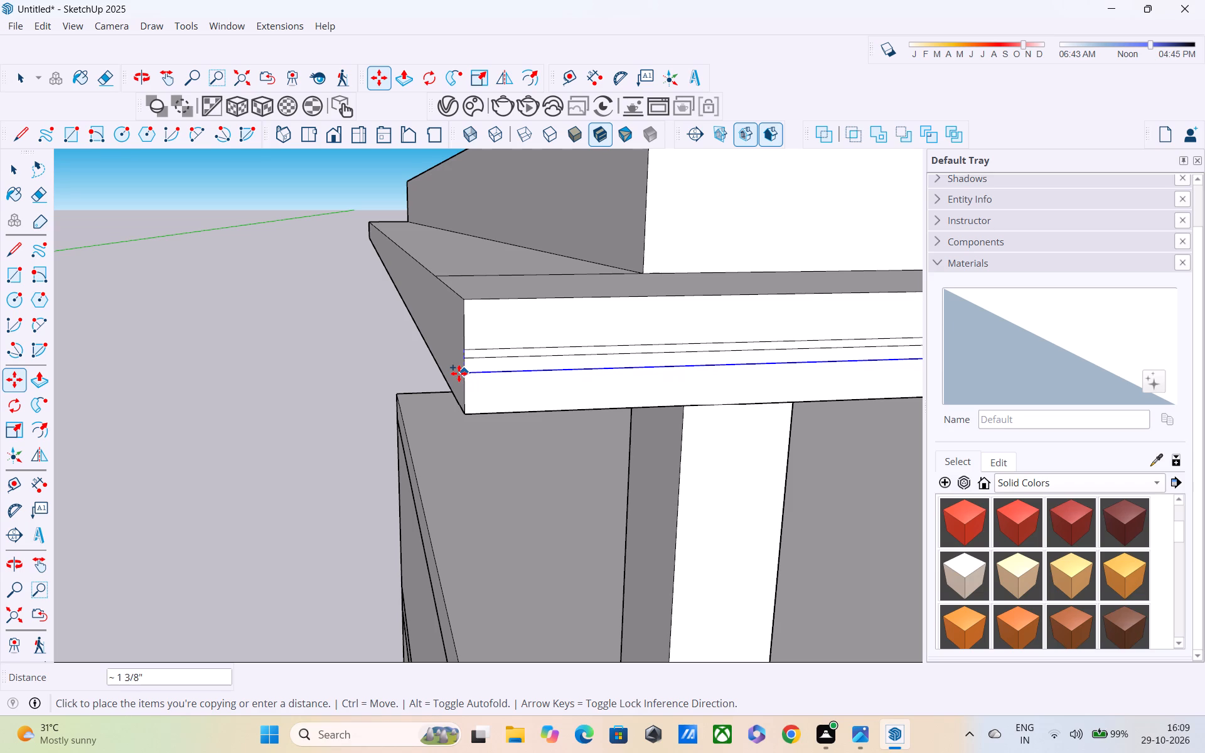
text(1")
key(Return)
key(space)
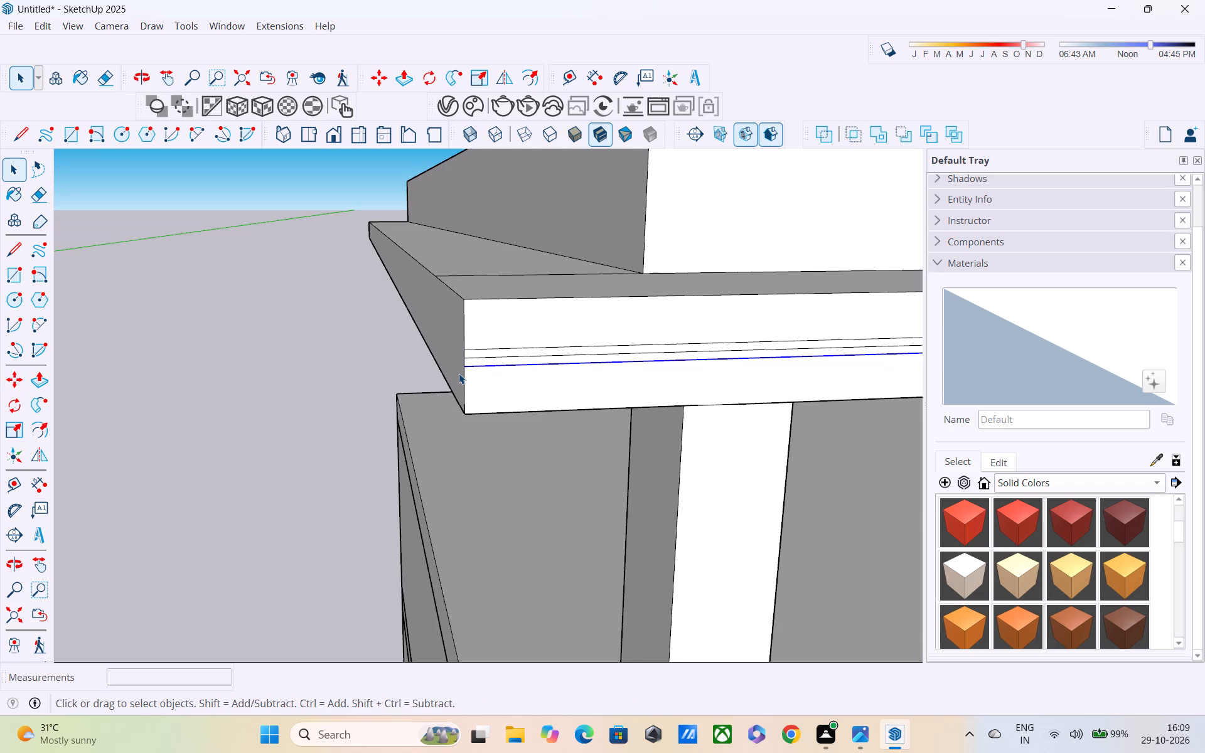
Delete the original mid-height line between the two lines spaced 1" apart.
scroll(459, 373, up, 2)
click(488, 354)
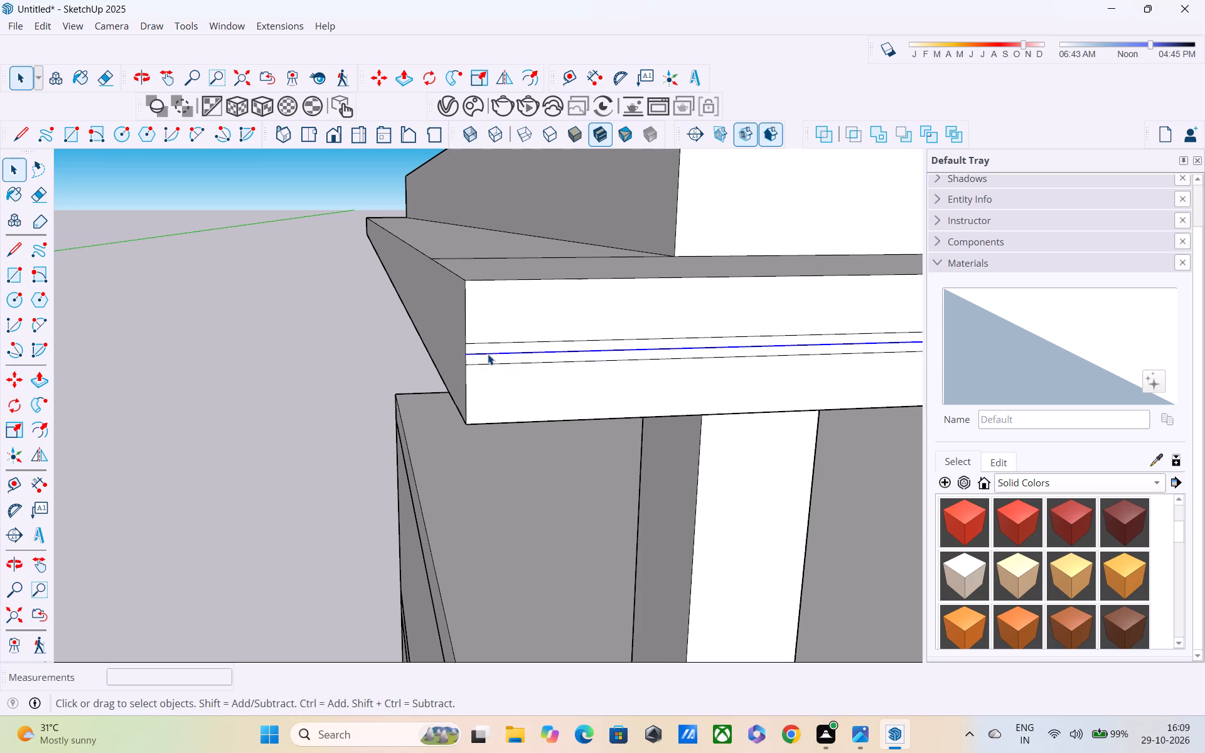
key(Delete)
Draw a line about 26' 6 9/16" long from the upper groove line's corner end along the adjacent band face to its far corner.
scroll(488, 356, down, 2)
middle_drag(488, 356, 680, 394)
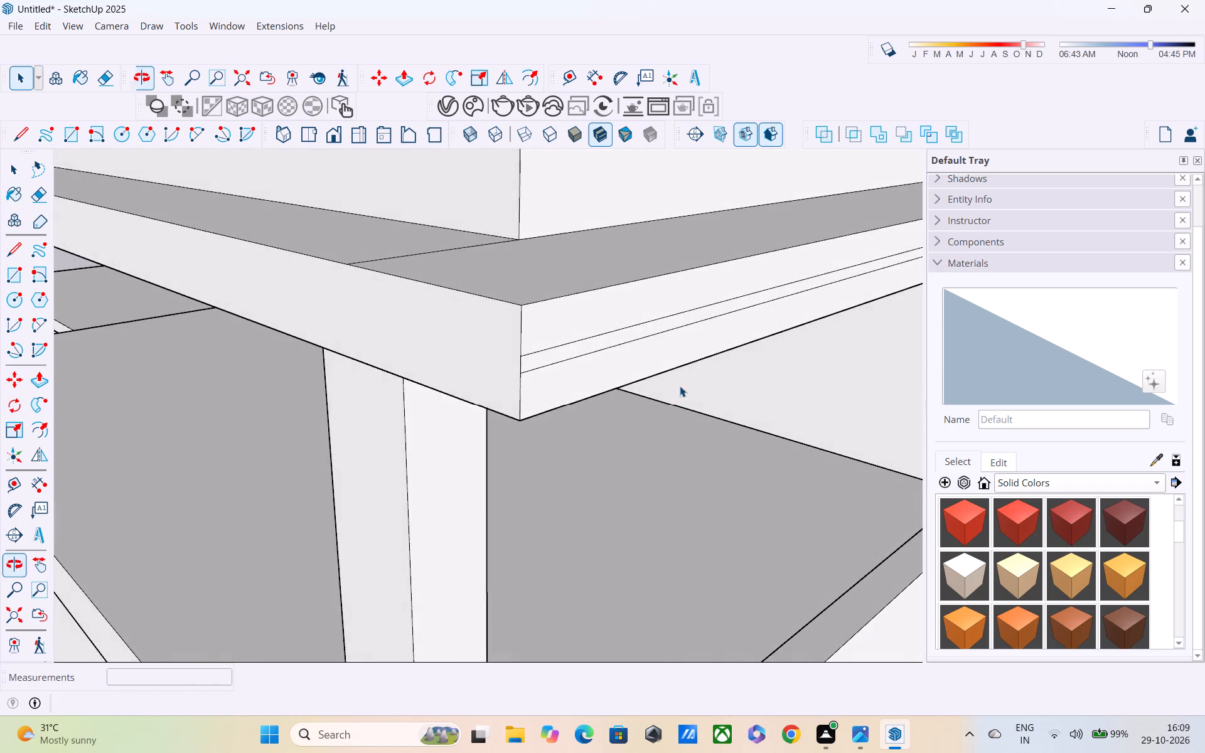
scroll(670, 368, down, 5)
middle_drag(651, 365, 717, 387)
scroll(717, 387, down, 3)
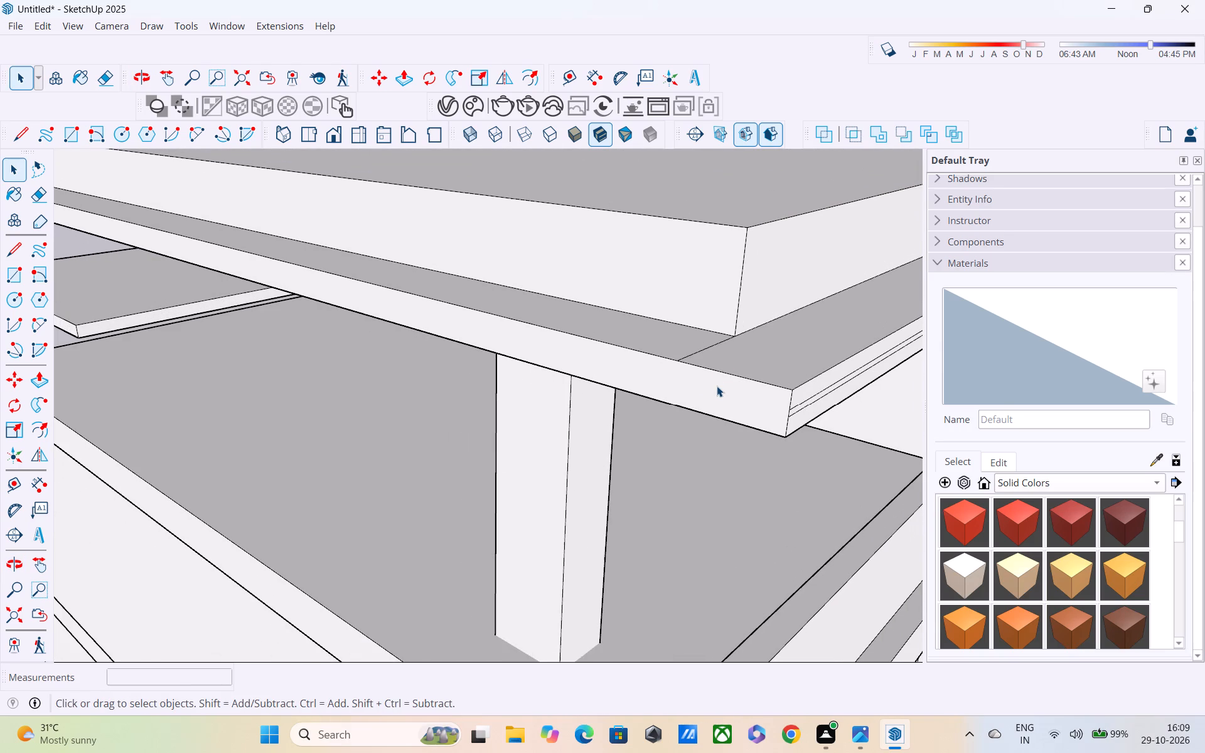
key(l)
click(787, 407)
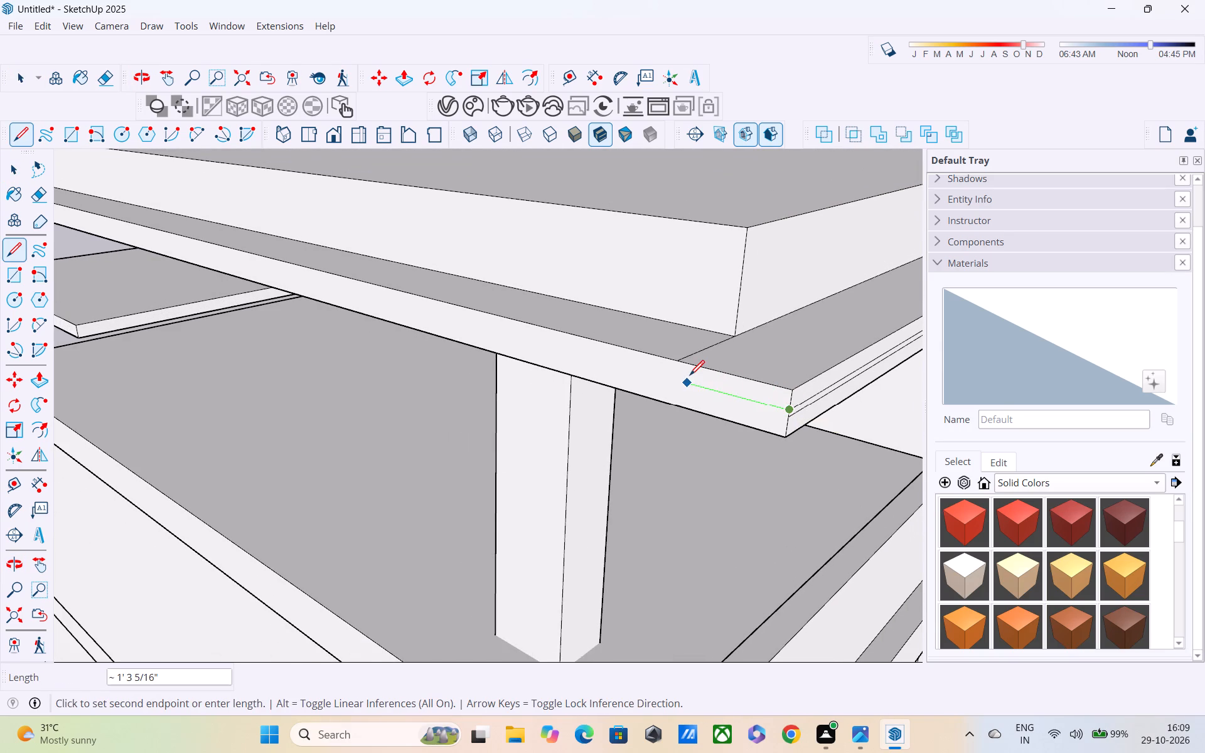
scroll(690, 376, down, 1)
middle_drag(689, 376, 865, 513)
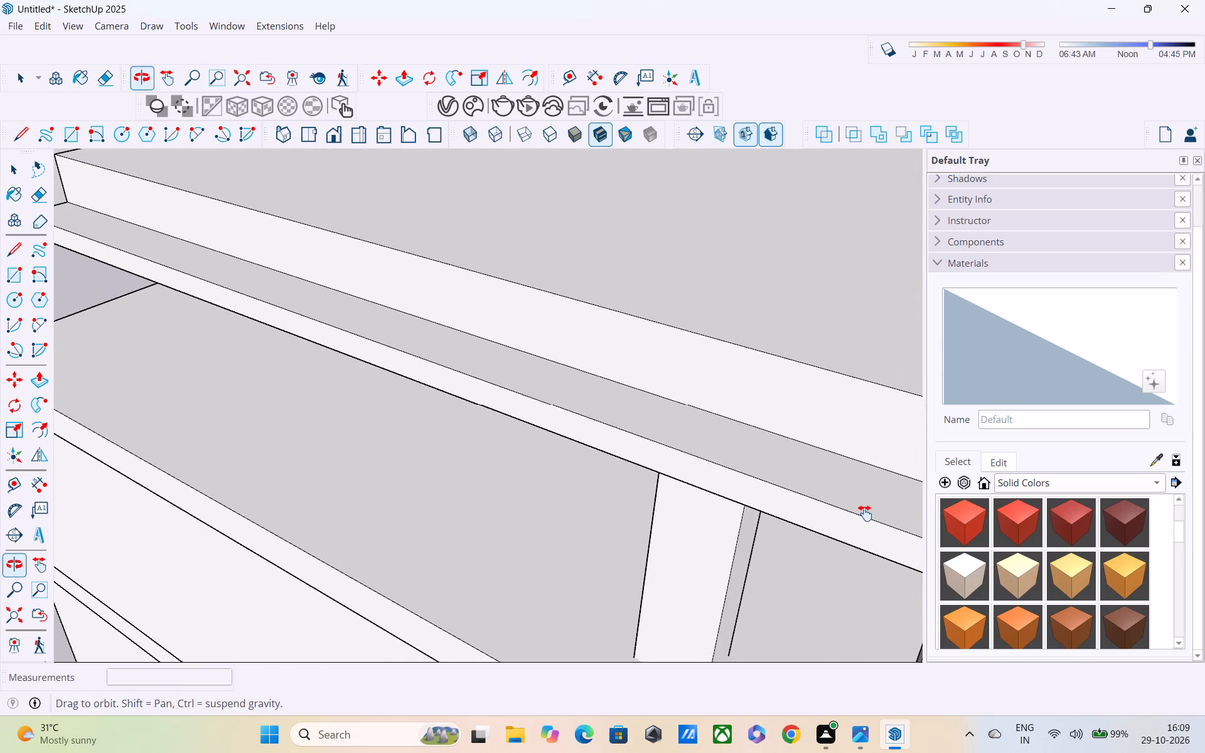
middle_drag(865, 513, 863, 513)
shift+middle_drag(590, 423, 779, 393)
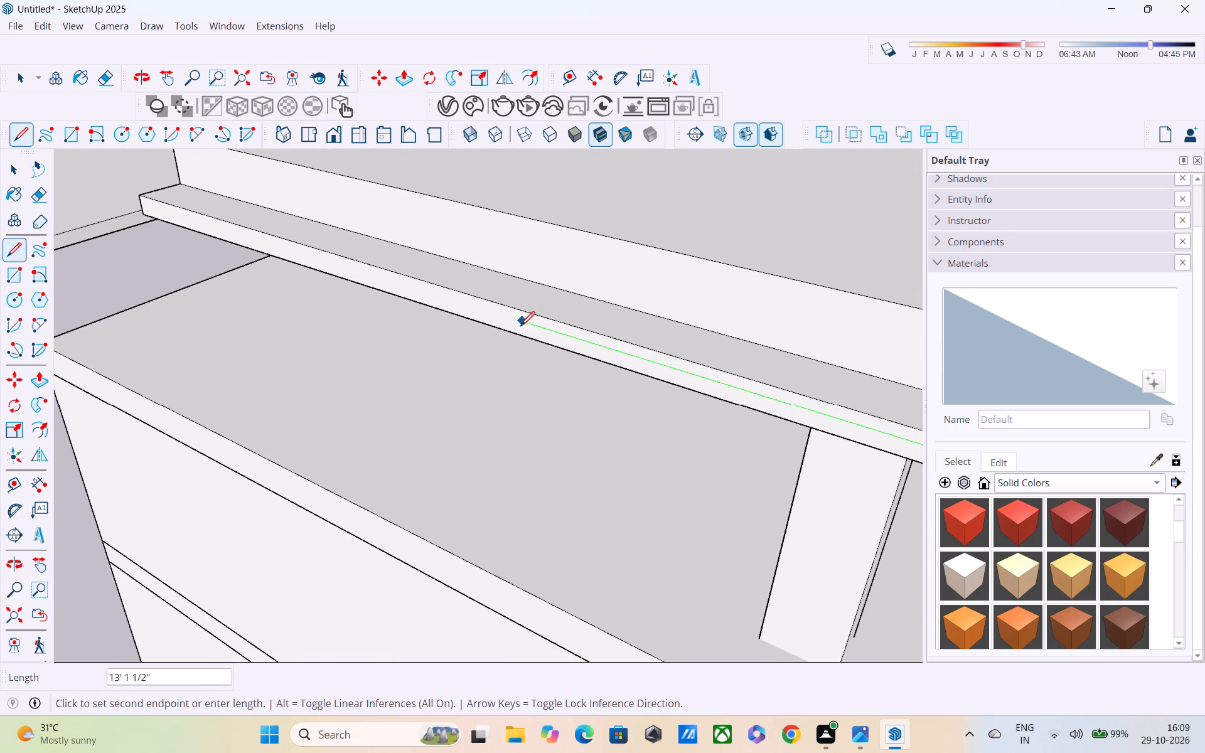
middle_drag(520, 326, 841, 428)
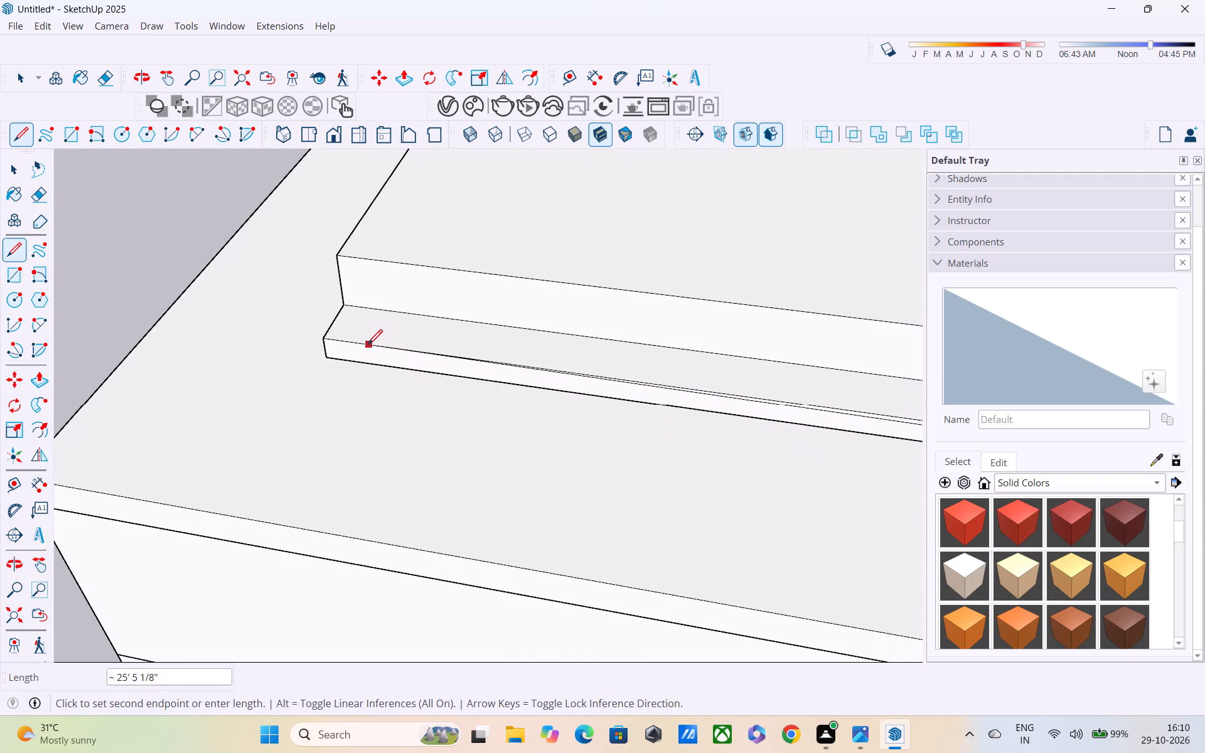
click(323, 348)
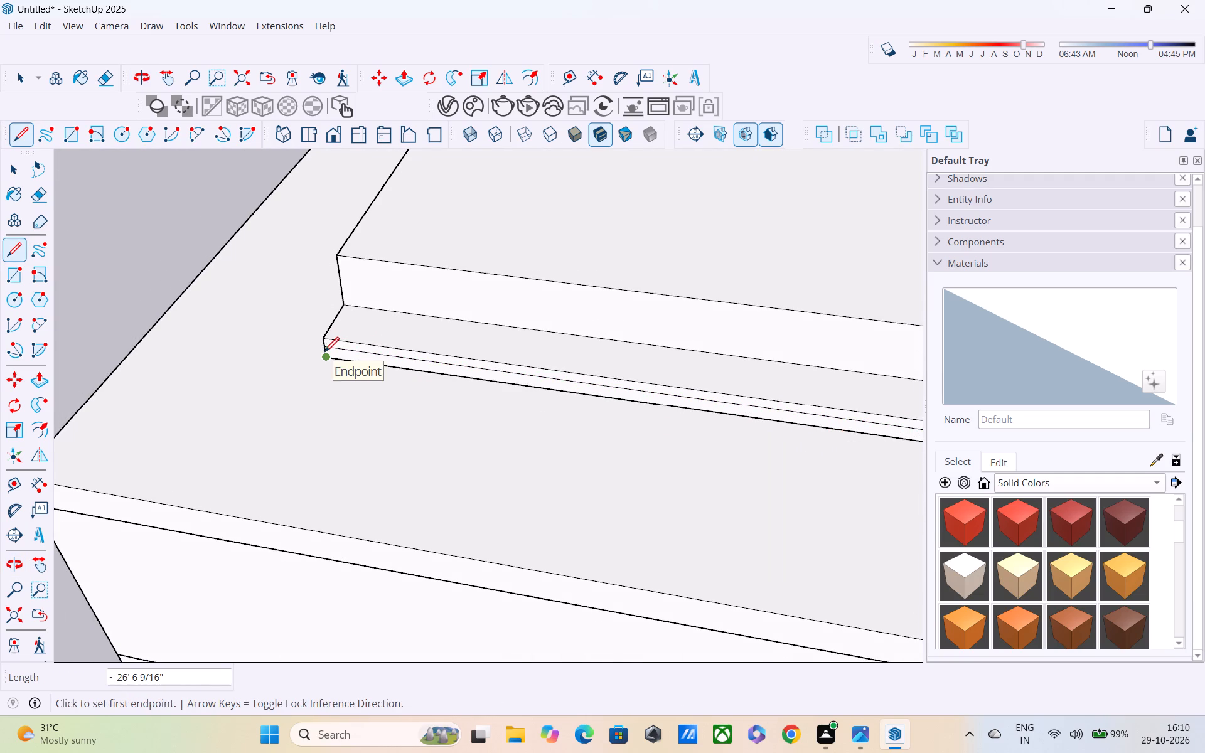
Draw a 1" vertical line down the band's far corner edge from the end of the upper groove line.
scroll(324, 353, up, 3)
middle_drag(324, 353, 334, 311)
scroll(360, 365, down, 1)
middle_drag(365, 370, 517, 369)
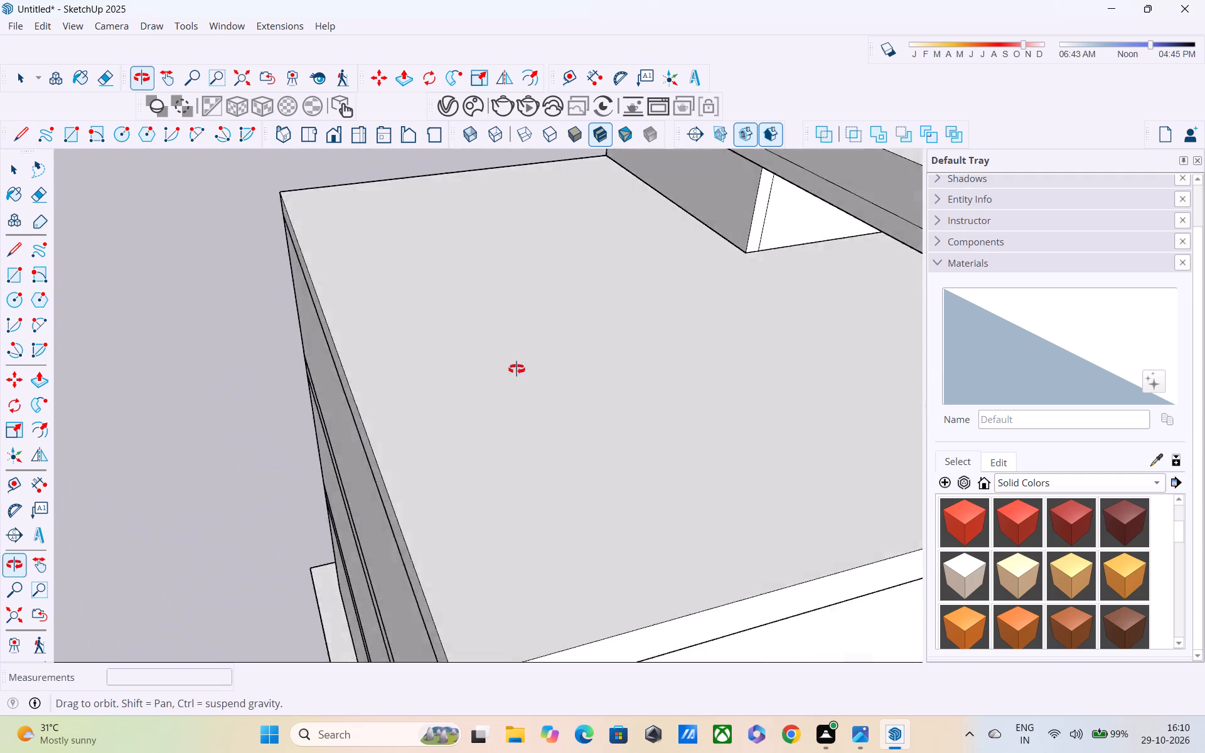
middle_drag(517, 369, 340, 412)
scroll(499, 362, up, 4)
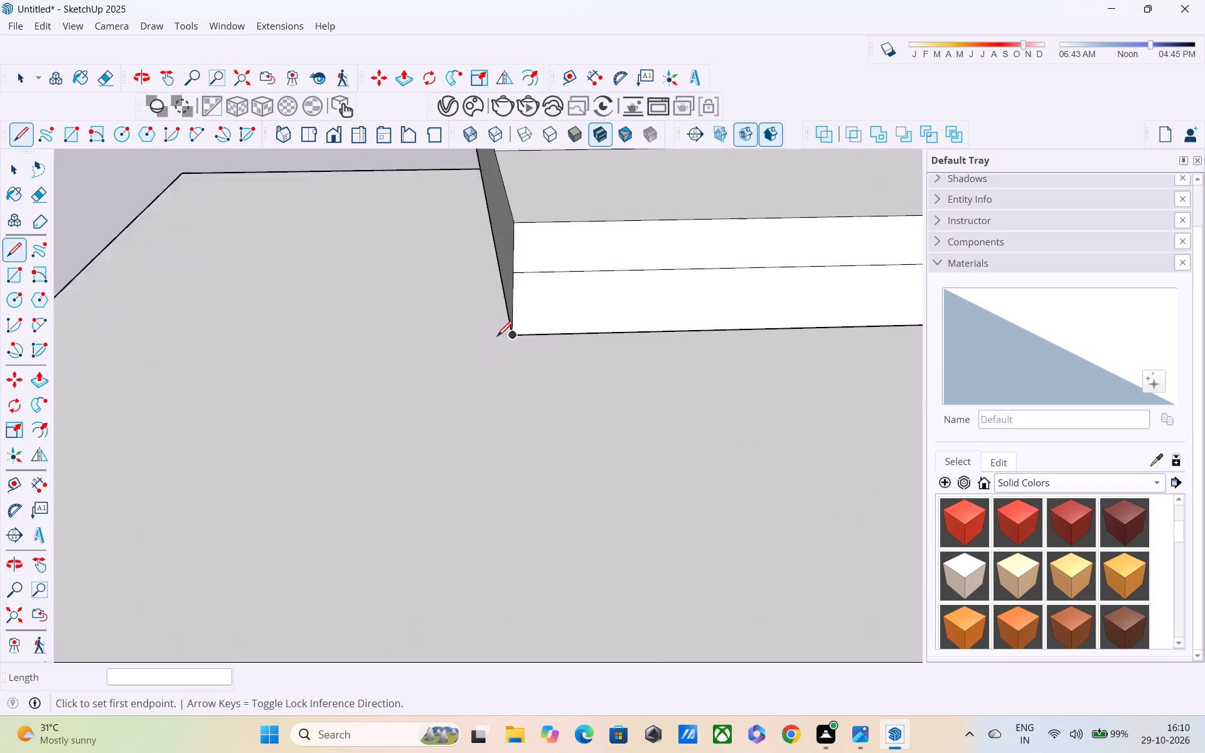
scroll(497, 338, up, 1)
shift+middle_drag(496, 344, 491, 393)
shift+middle_drag(491, 393, 485, 318)
scroll(483, 319, down, 5)
middle_drag(485, 388, 483, 305)
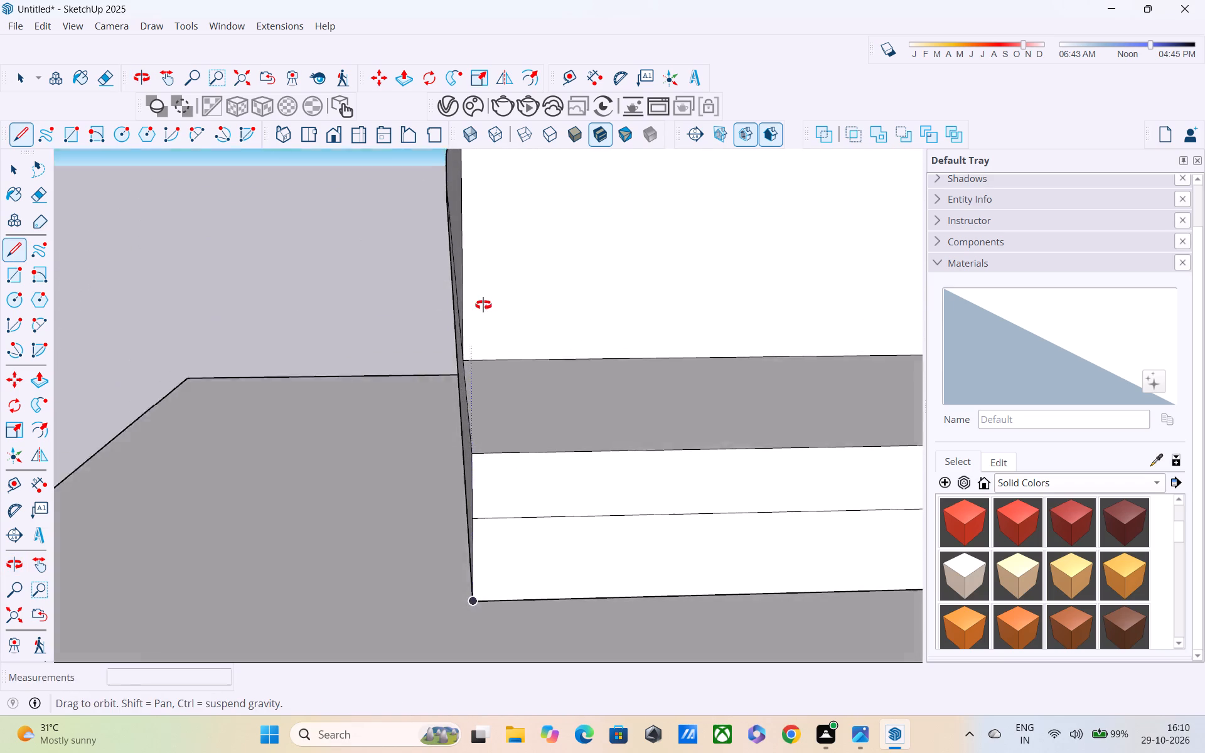
middle_drag(483, 305, 483, 304)
middle_drag(479, 378, 468, 286)
shift+middle_drag(473, 354, 464, 267)
click(452, 355)
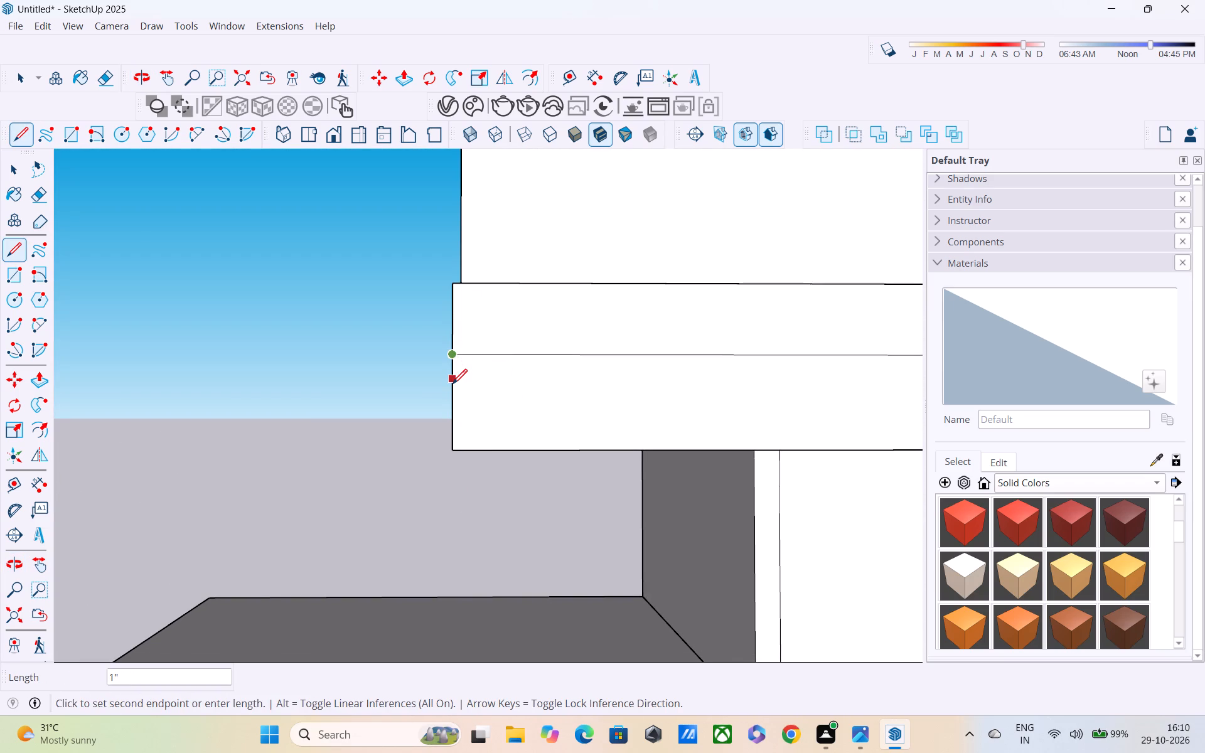
click(453, 385)
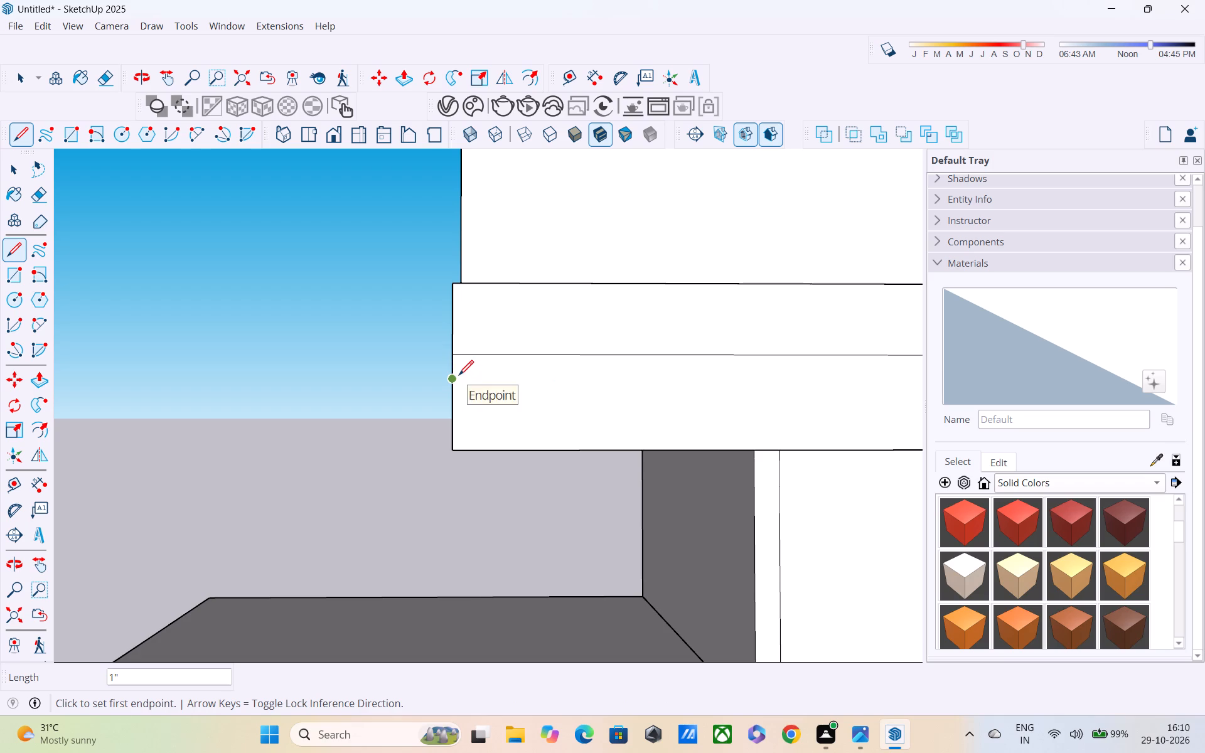
Draw the lower groove line from the 1" mark at the far corner back along the adjacent band face.
click(452, 380)
scroll(540, 382, down, 1)
middle_drag(540, 382, 352, 374)
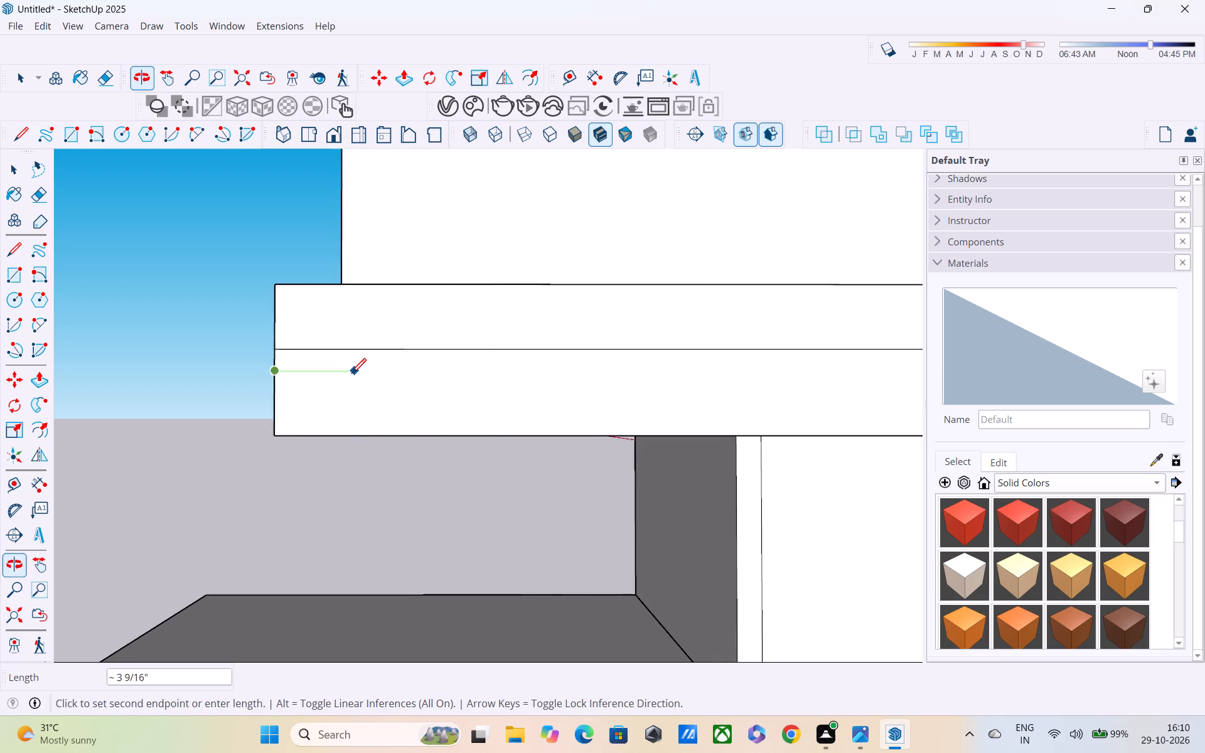
scroll(351, 375, down, 4)
middle_drag(661, 373, 383, 329)
scroll(387, 329, down, 4)
middle_drag(589, 334, 335, 336)
scroll(537, 334, down, 1)
scroll(336, 337, up, 1)
scroll(357, 351, down, 4)
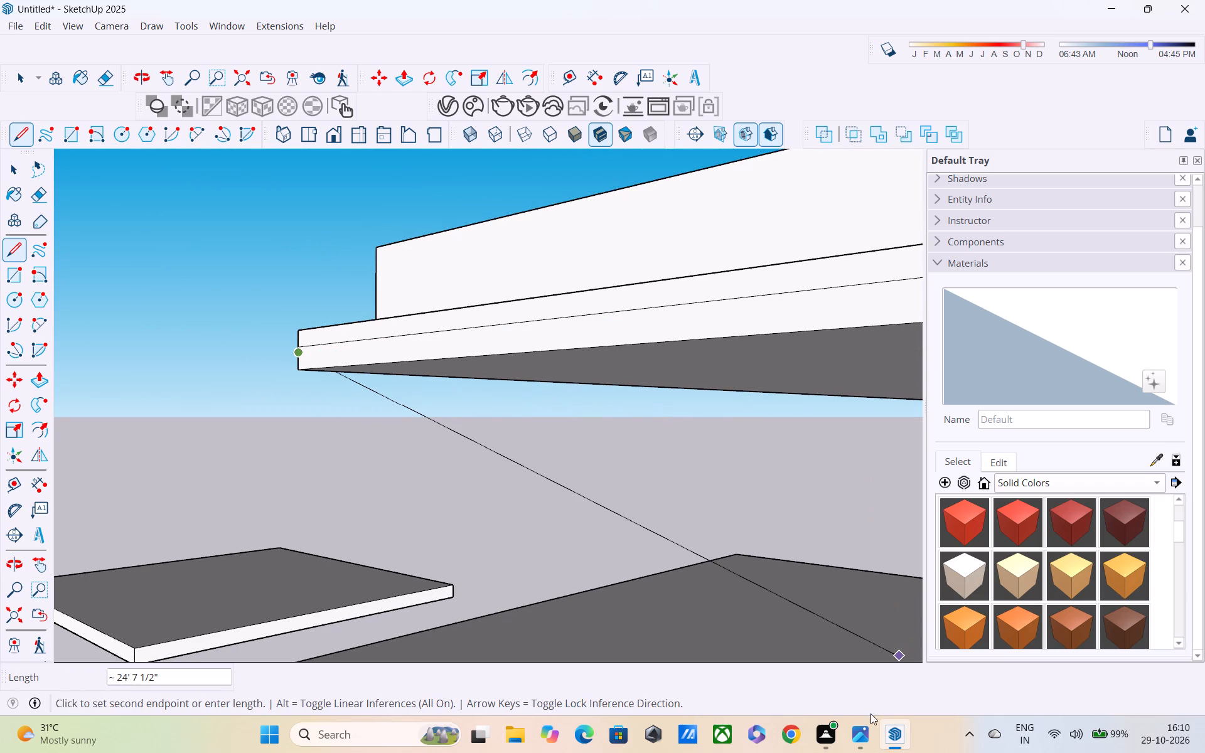
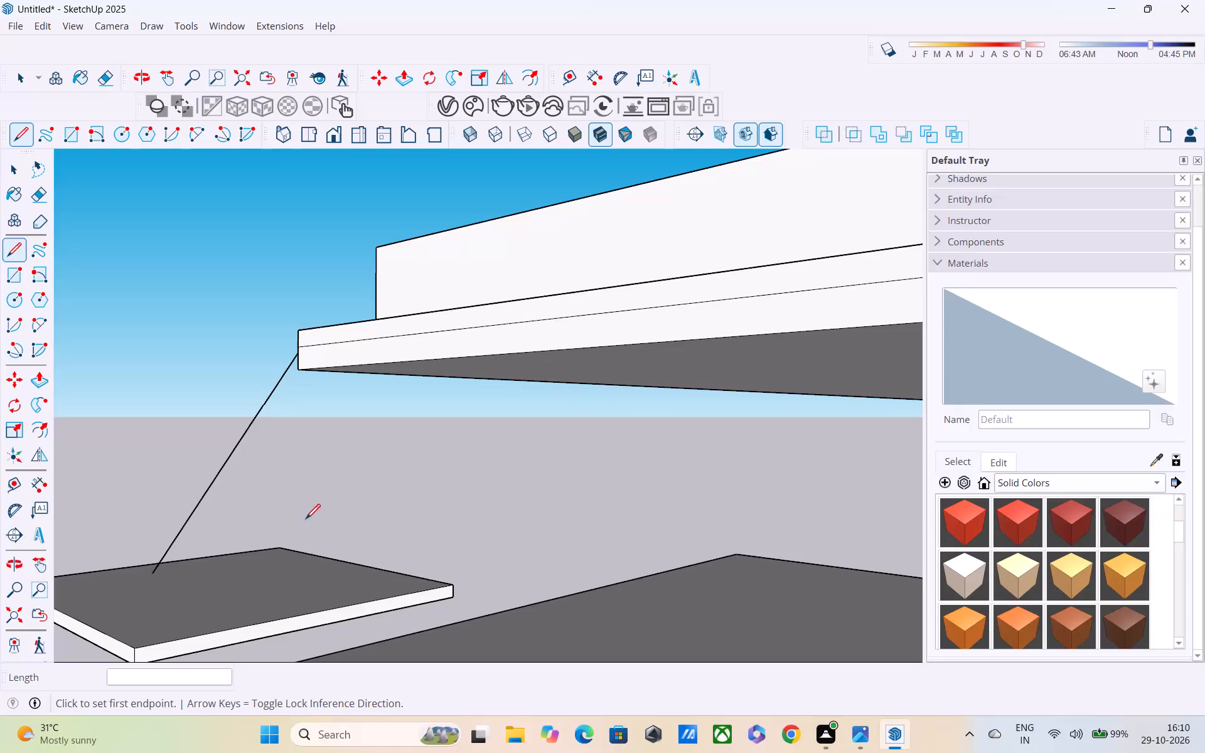
Undo the misdrawn line running off the band's far corner.
key(ctrl+z)
Draw the lower groove line about 26' 6 9/16" long from the 1" mark at the far corner to the front band corner.
shift+middle_drag(277, 517, 257, 562)
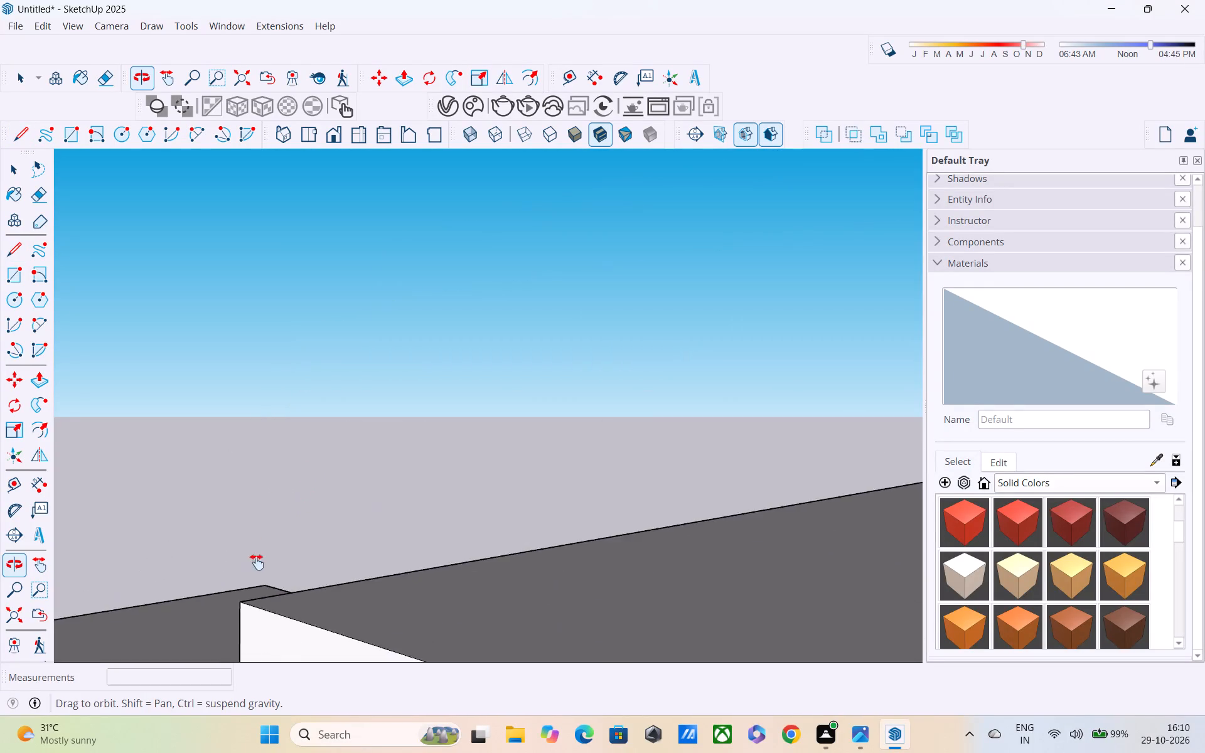
shift+middle_drag(257, 562, 220, 502)
scroll(220, 506, down, 5)
scroll(235, 560, down, 5)
scroll(467, 641, down, 1)
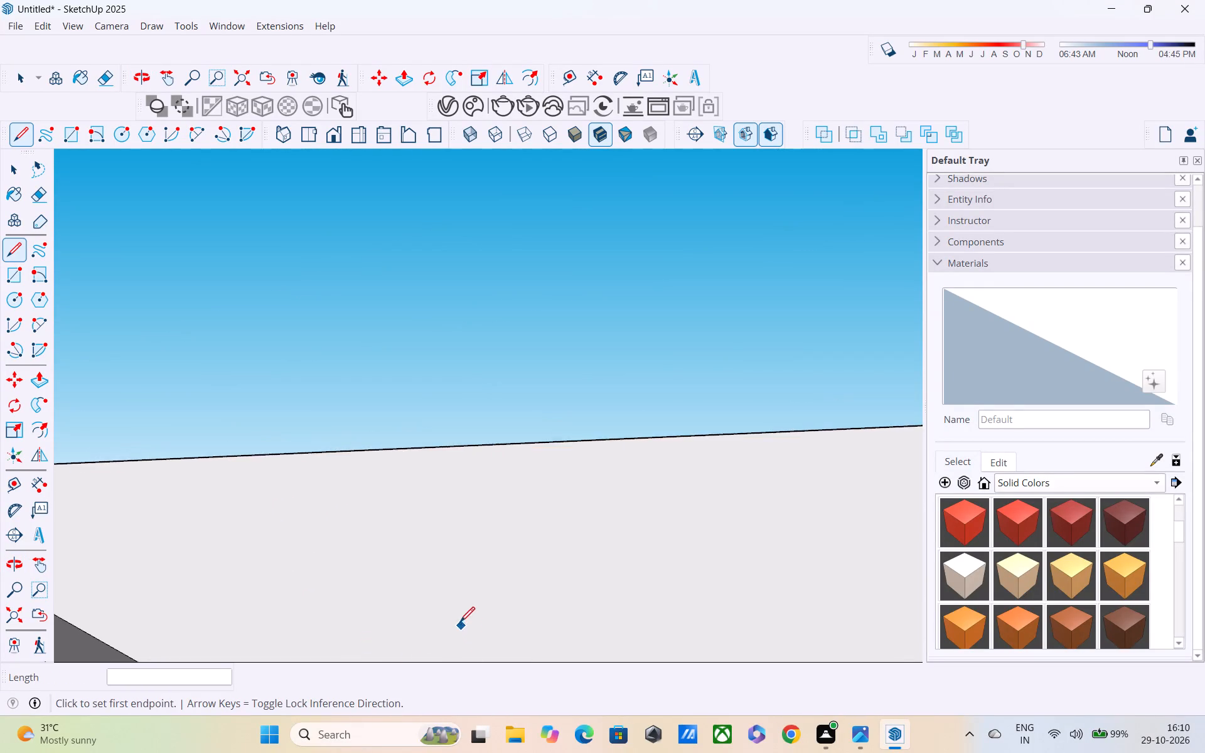
scroll(460, 623, down, 1)
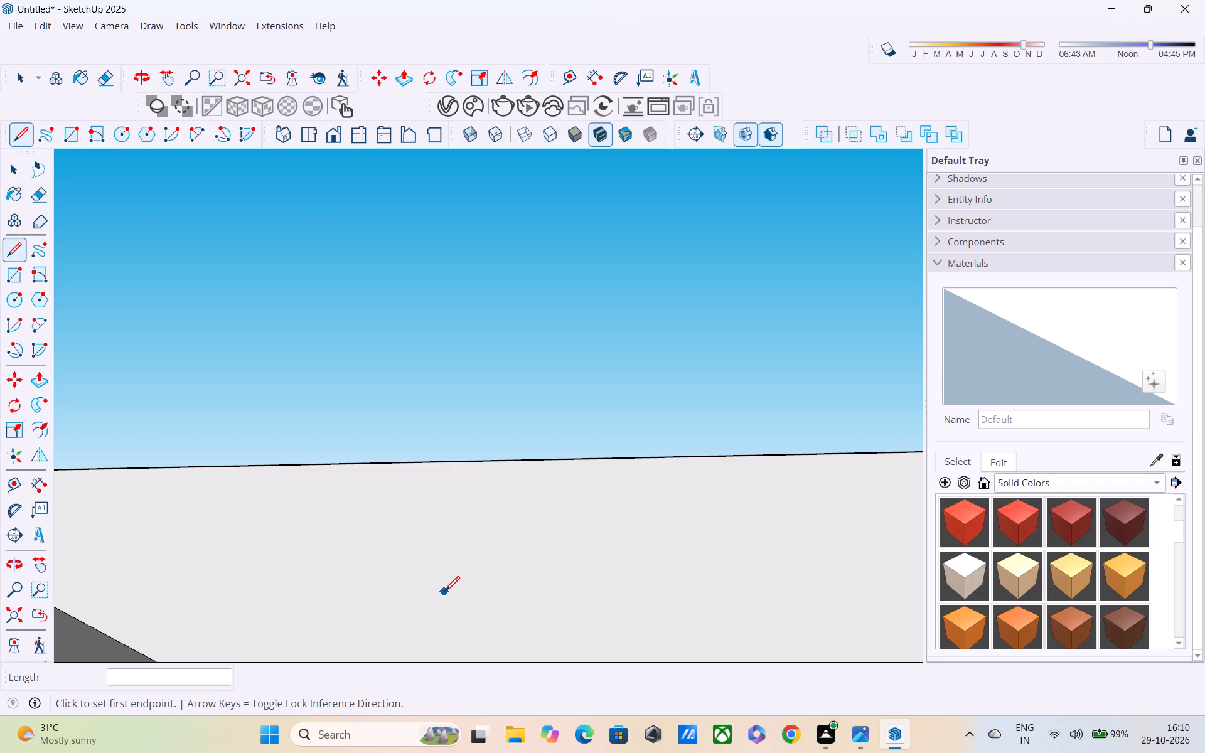
scroll(479, 547, down, 5)
shift+middle_drag(480, 537, 480, 525)
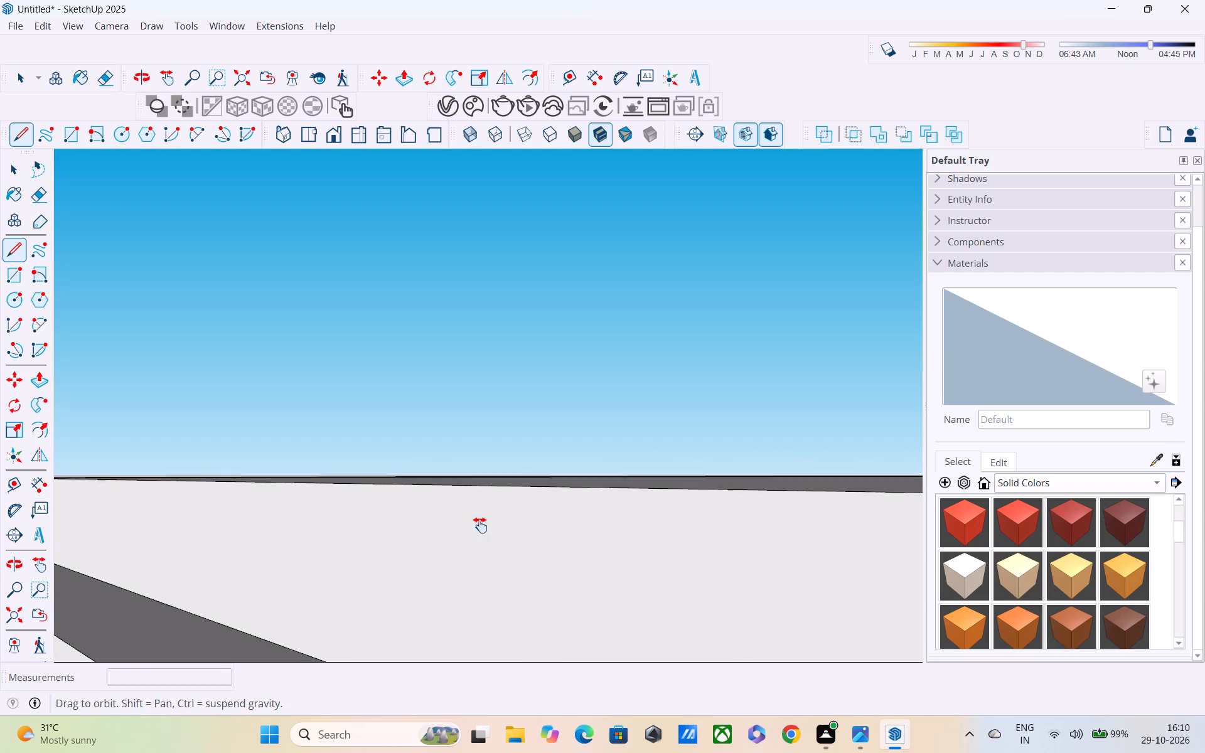
shift+middle_drag(480, 525, 479, 497)
scroll(473, 508, down, 9)
middle_drag(363, 602, 697, 518)
scroll(362, 501, up, 4)
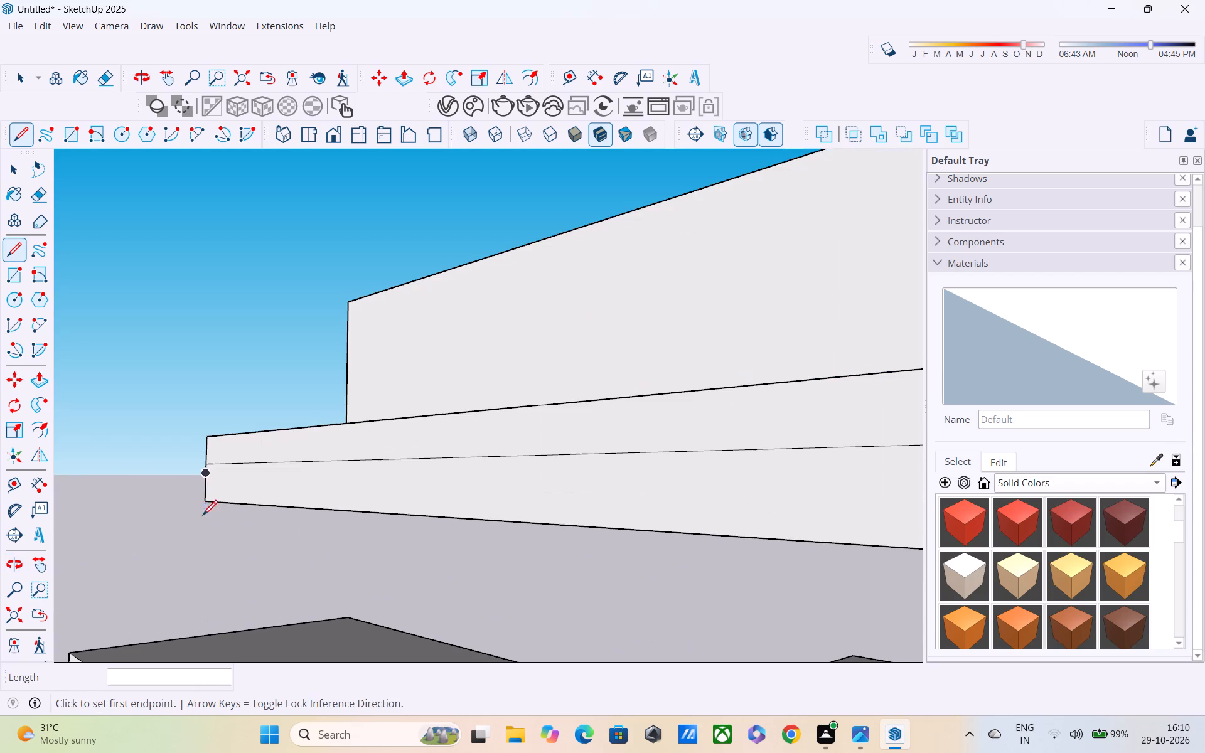
click(203, 477)
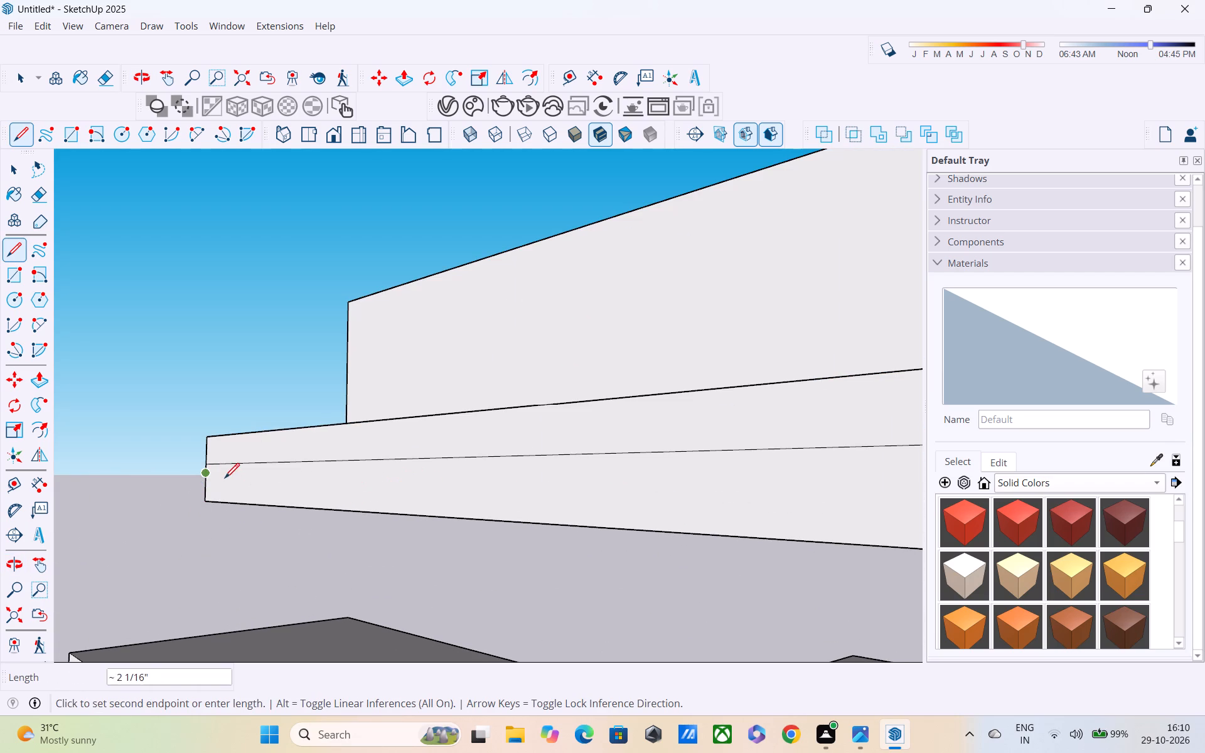
click(205, 474)
middle_drag(355, 489, 334, 488)
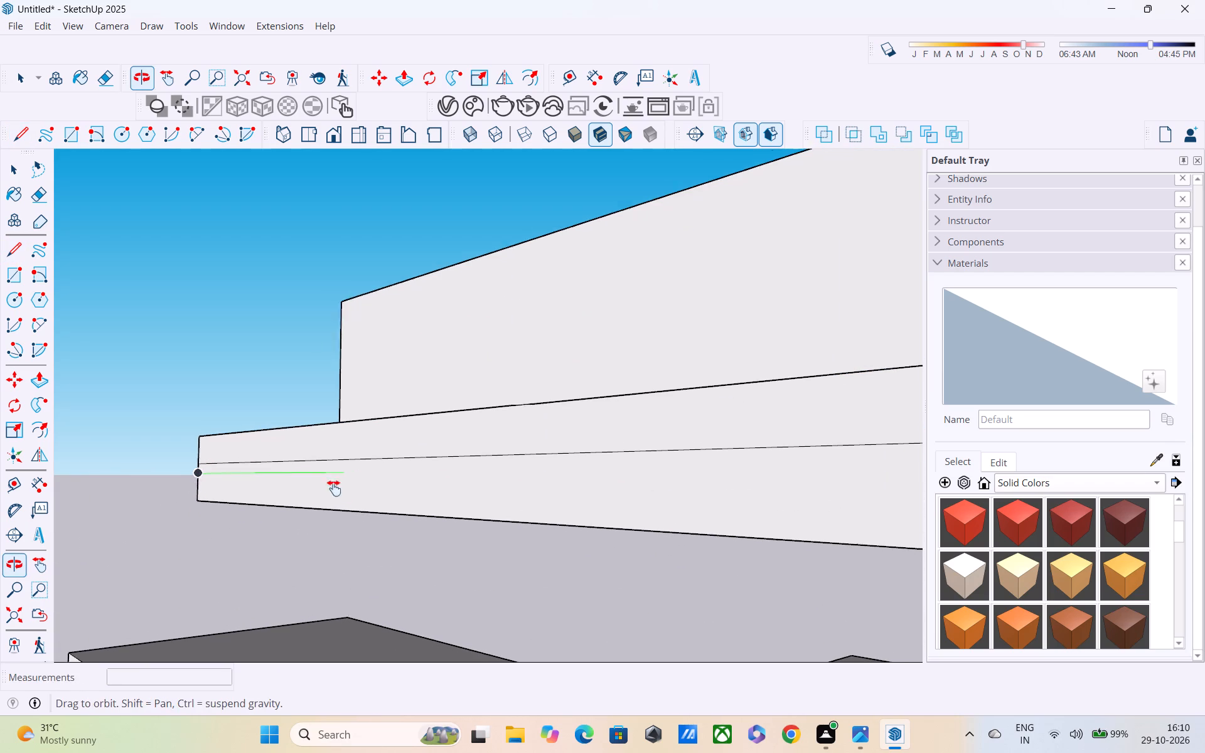
middle_drag(334, 488, 237, 488)
scroll(231, 491, down, 6)
shift+middle_drag(396, 499, 317, 498)
scroll(348, 496, down, 5)
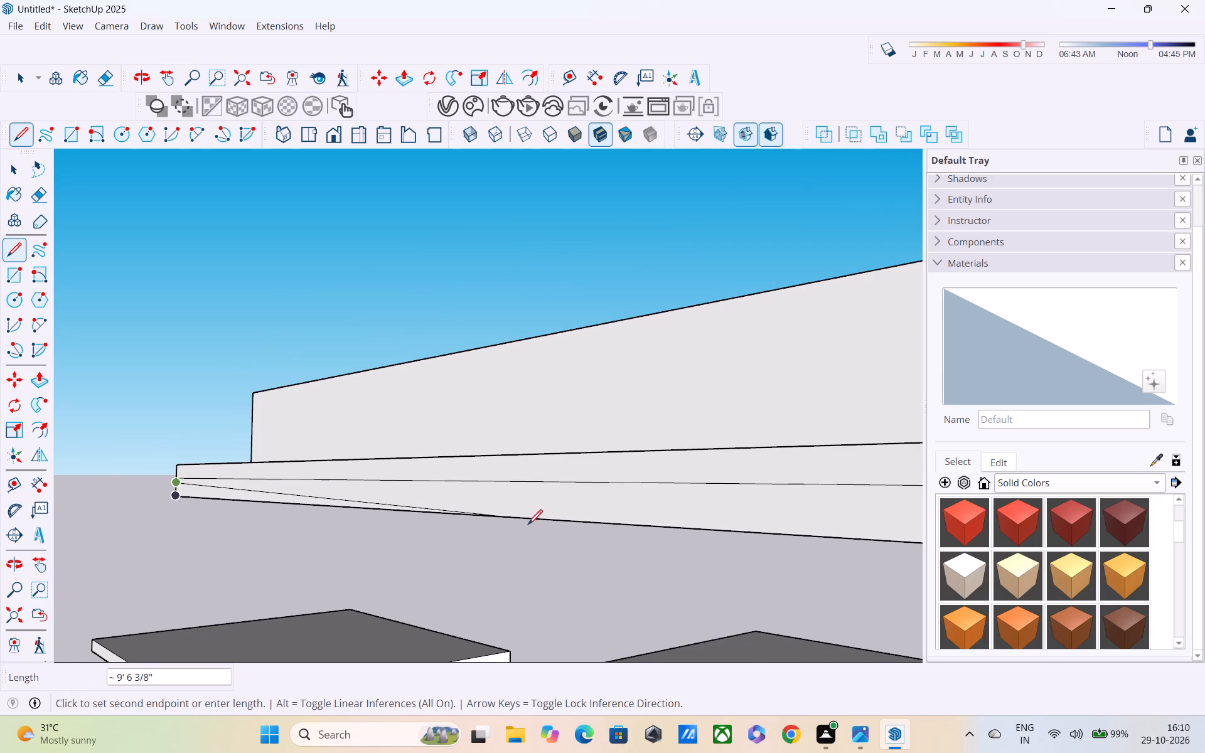
middle_drag(535, 496, 434, 495)
scroll(434, 498, down, 5)
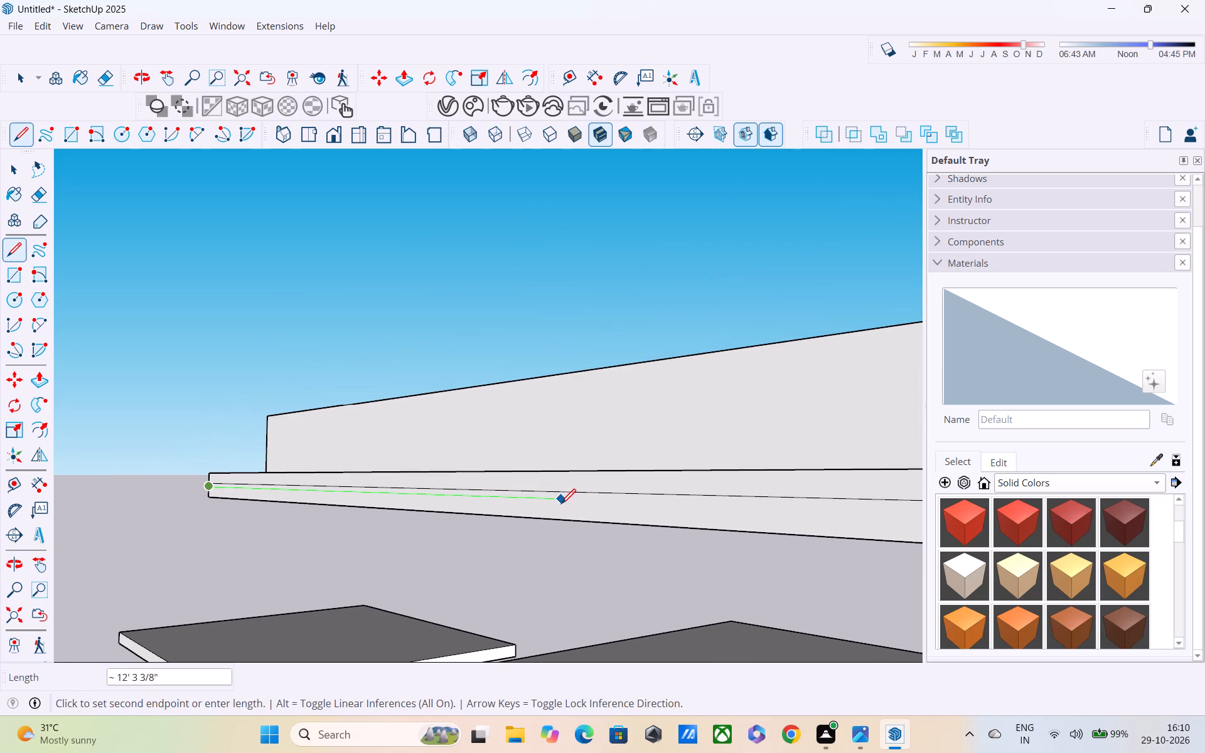
middle_drag(562, 508, 414, 479)
scroll(417, 481, down, 4)
scroll(535, 489, down, 3)
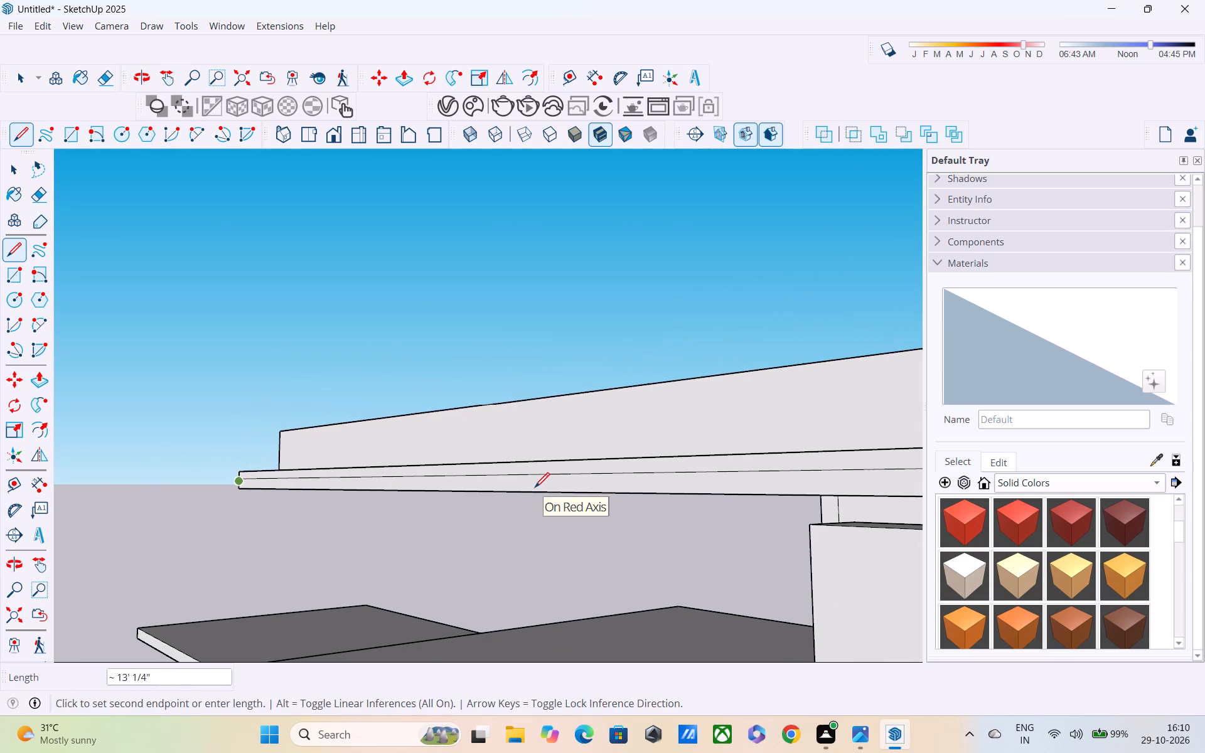
scroll(621, 484, up, 3)
scroll(530, 491, up, 2)
middle_drag(473, 496, 466, 525)
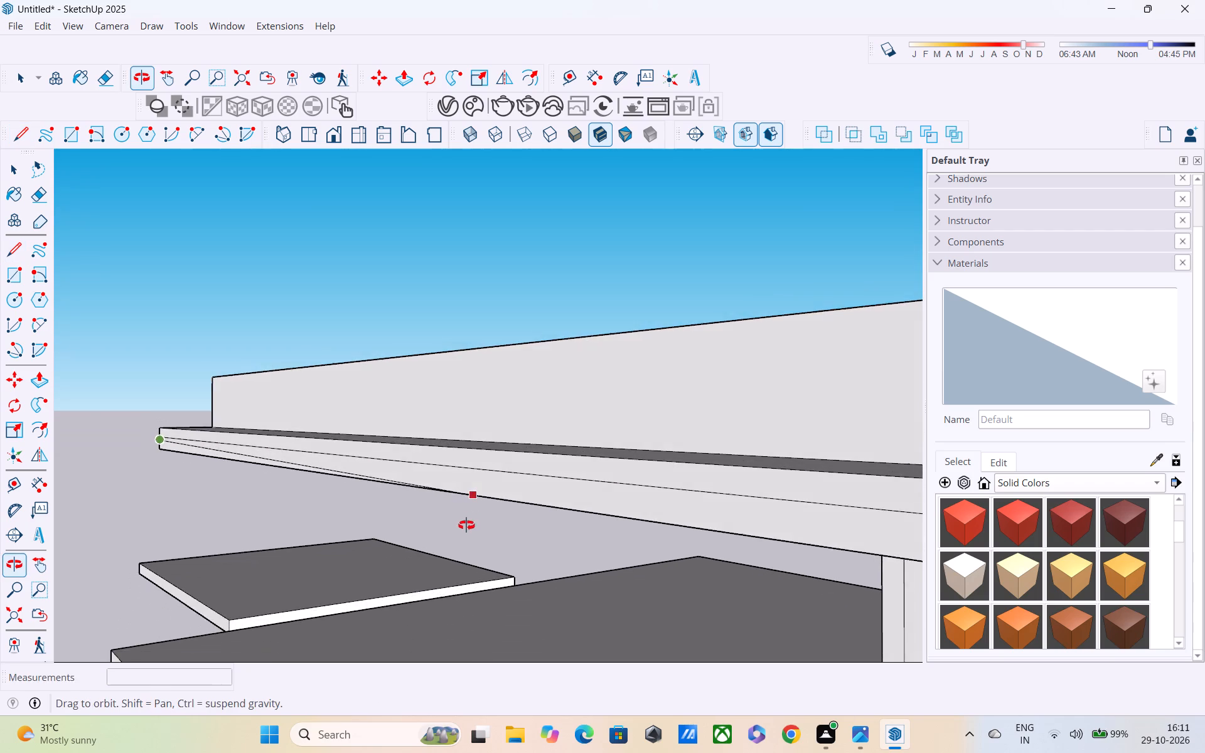
middle_drag(466, 525, 466, 526)
scroll(481, 503, up, 3)
scroll(485, 490, down, 4)
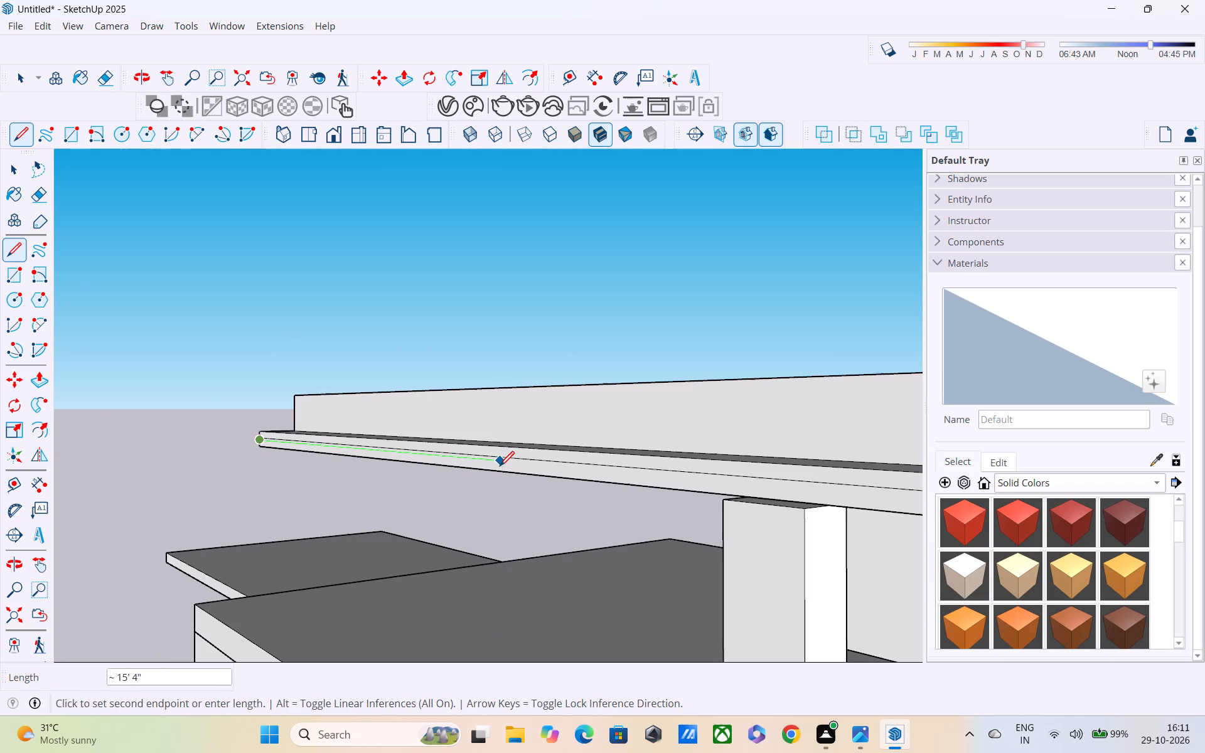
scroll(500, 467, up, 4)
middle_drag(598, 474, 555, 464)
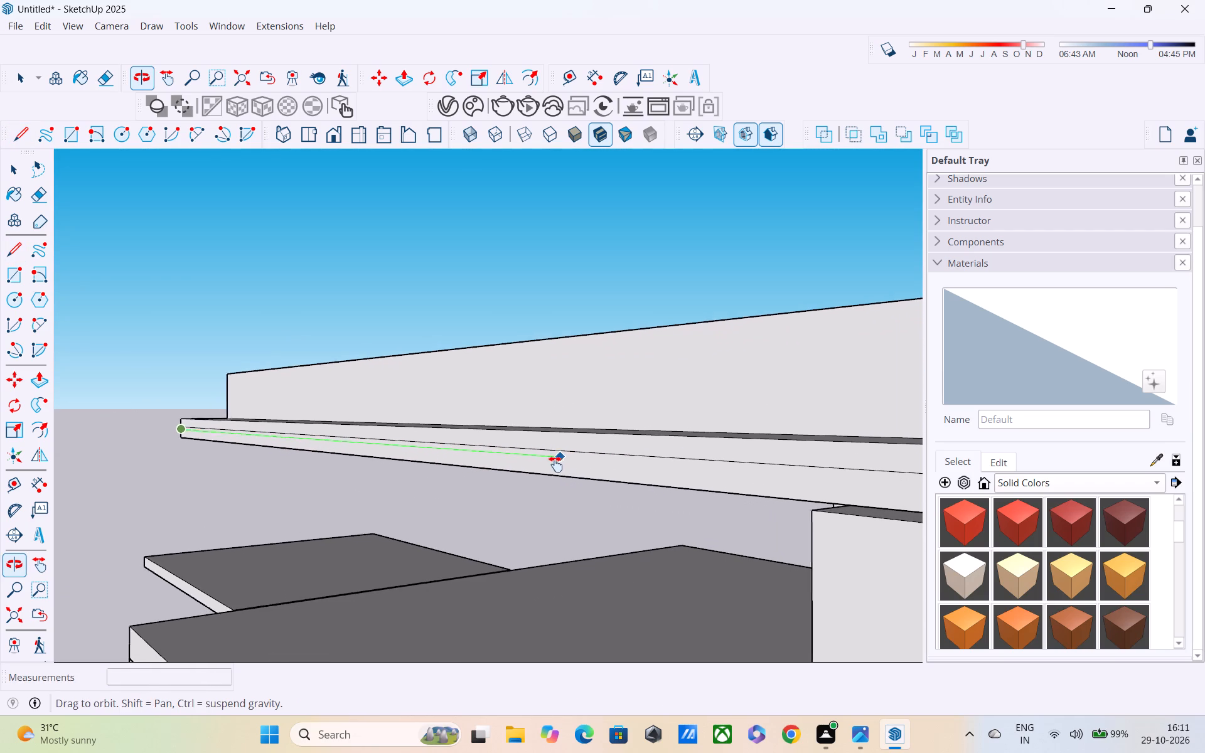
middle_drag(555, 464, 545, 462)
middle_drag(678, 471, 577, 467)
scroll(575, 469, up, 1)
scroll(585, 479, down, 4)
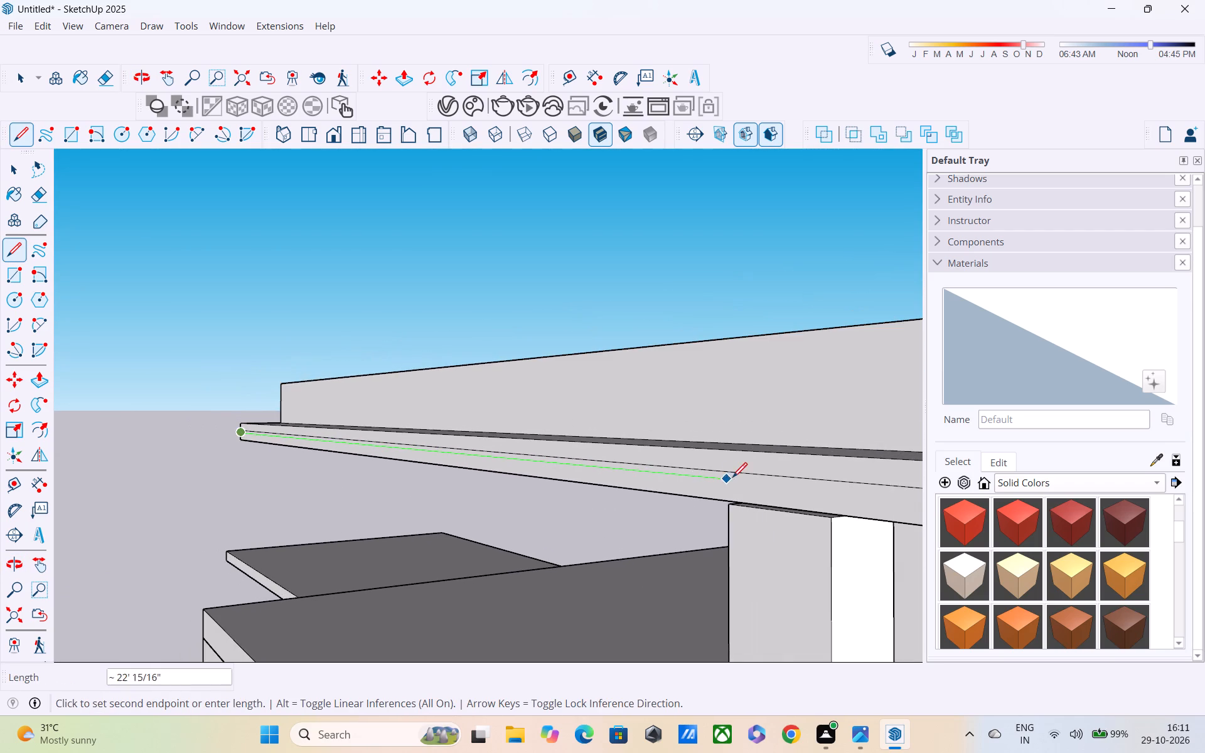
middle_drag(733, 479, 668, 468)
scroll(721, 485, down, 4)
shift+middle_drag(854, 488, 769, 478)
scroll(769, 481, down, 3)
click(852, 489)
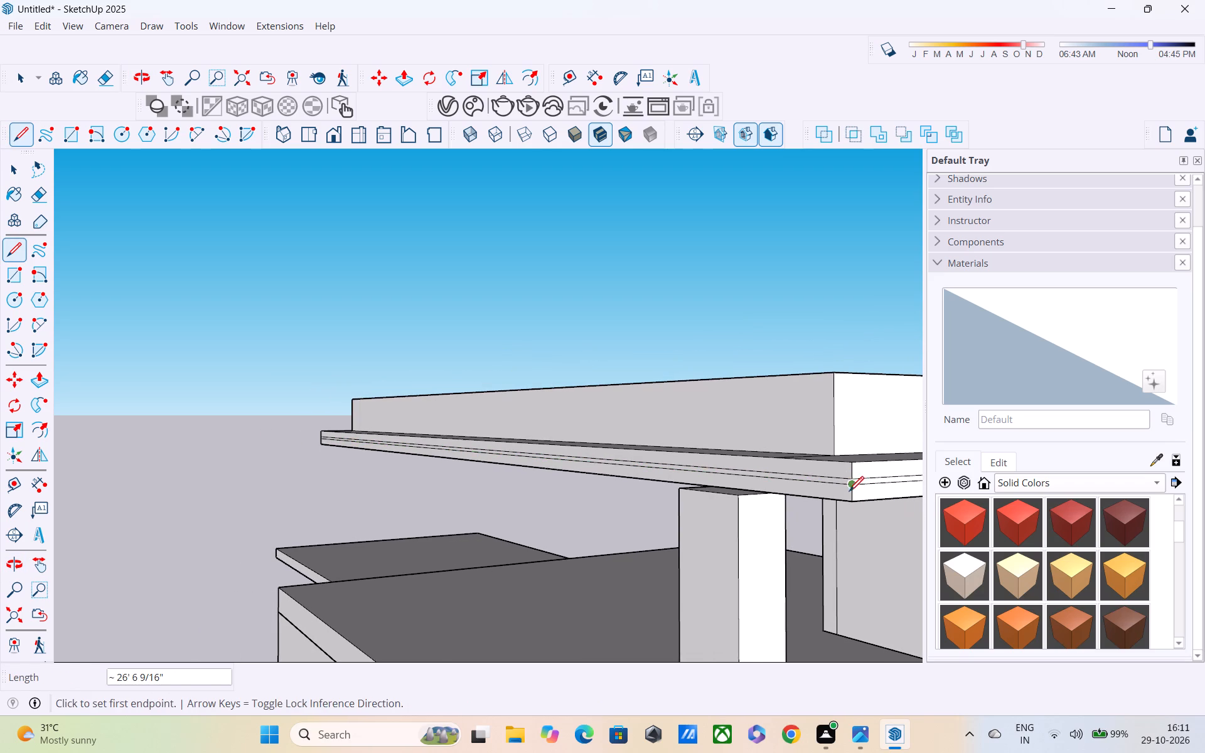
Push the 1" groove strip on the front face of the roof slab's lower band inward by 3".
scroll(823, 499, down, 3)
middle_drag(791, 504, 673, 493)
key(space)
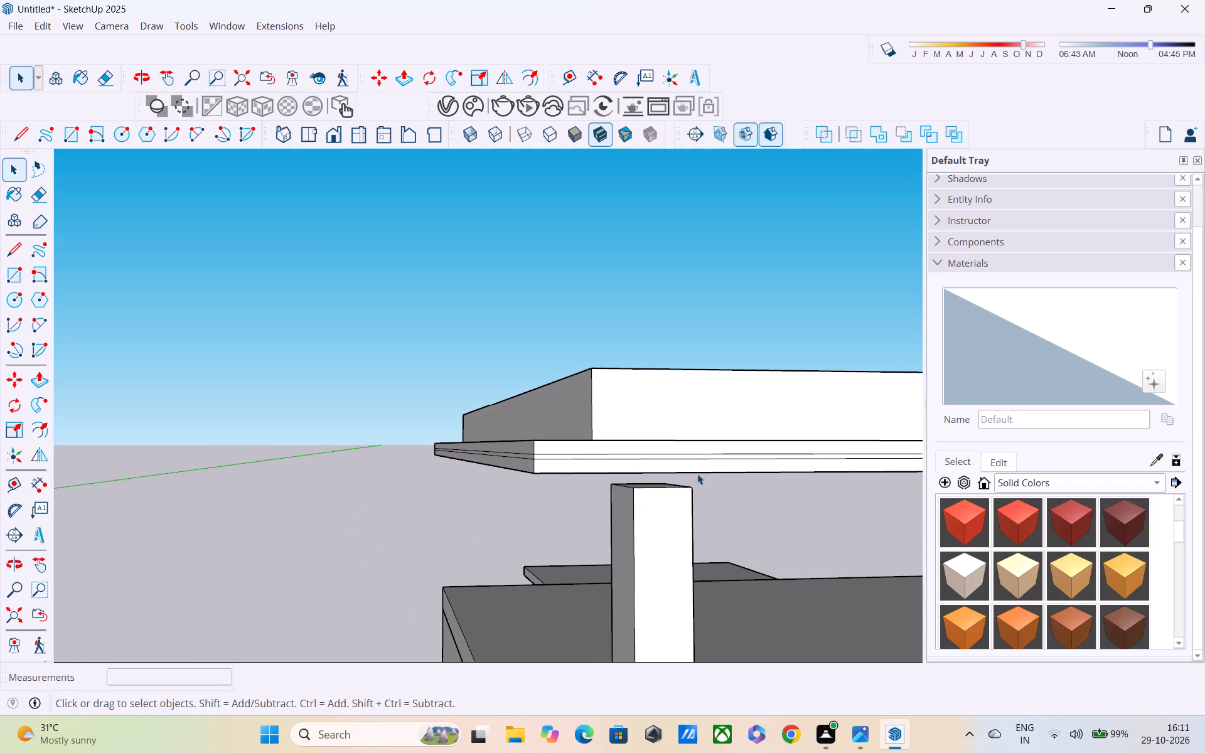
key(p)
scroll(700, 474, up, 6)
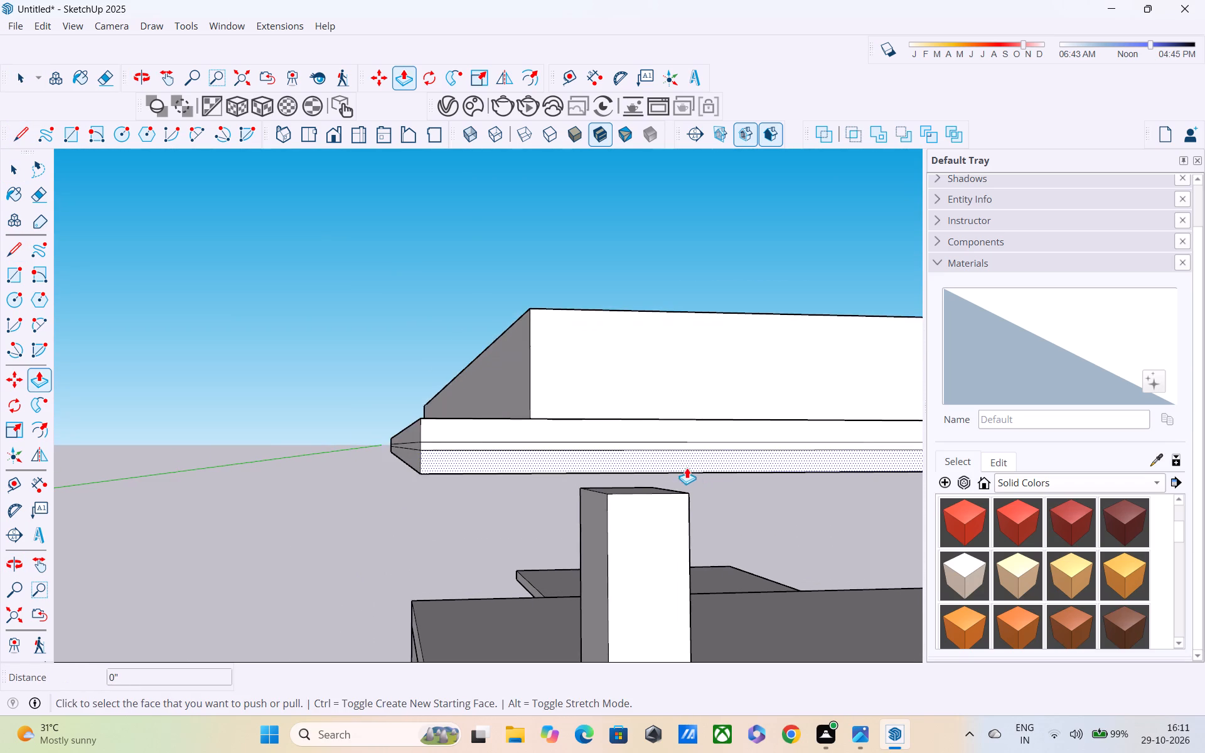
scroll(687, 467, up, 1)
shift+middle_drag(680, 488, 706, 533)
scroll(675, 535, up, 3)
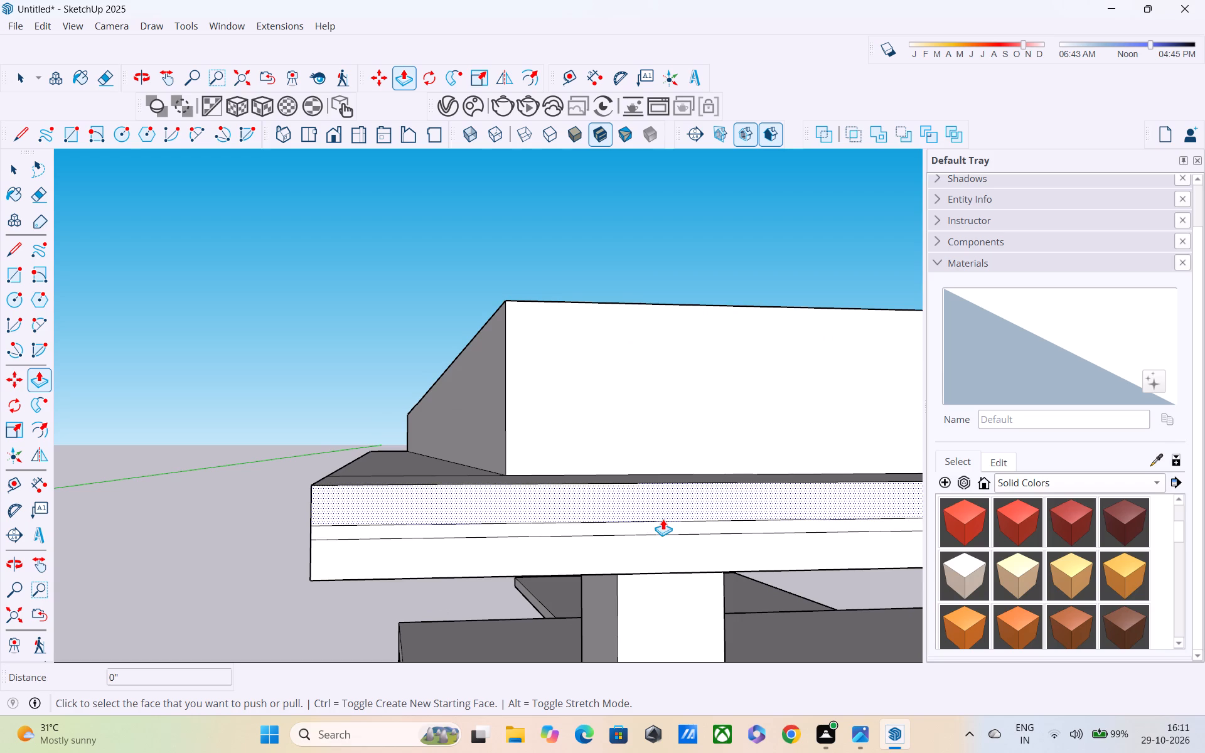
click(661, 527)
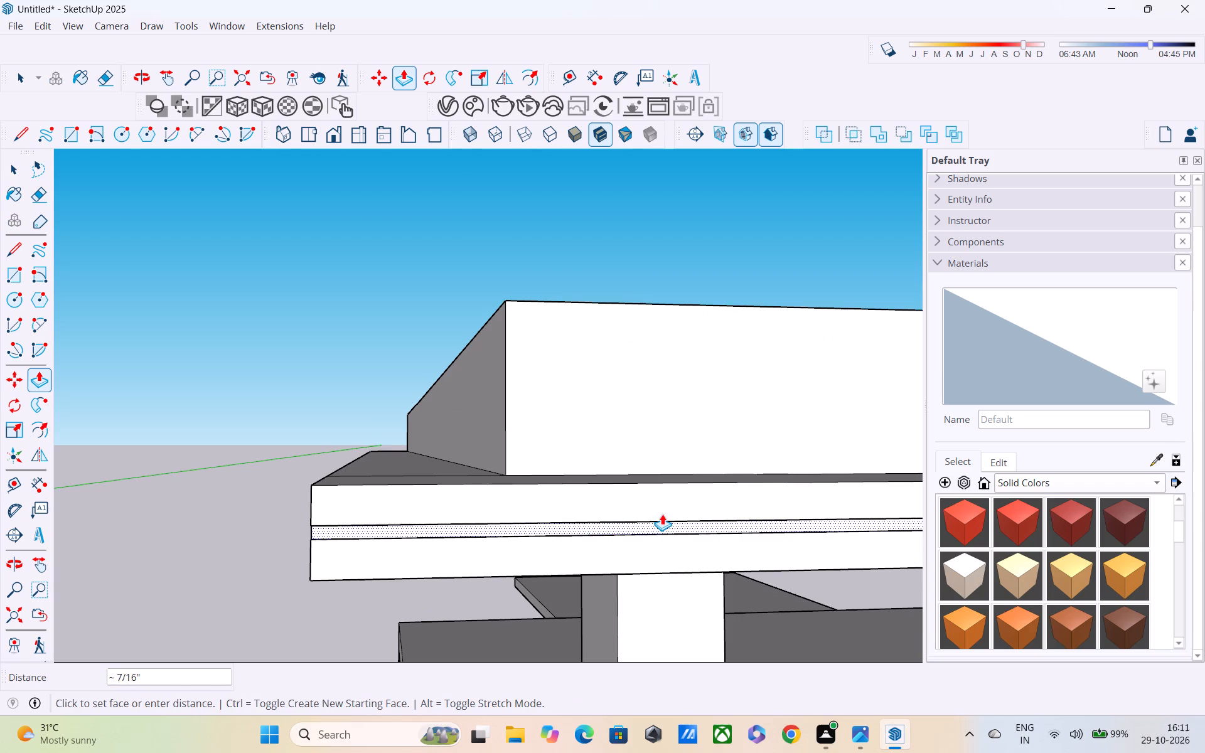
middle_drag(660, 511, 821, 480)
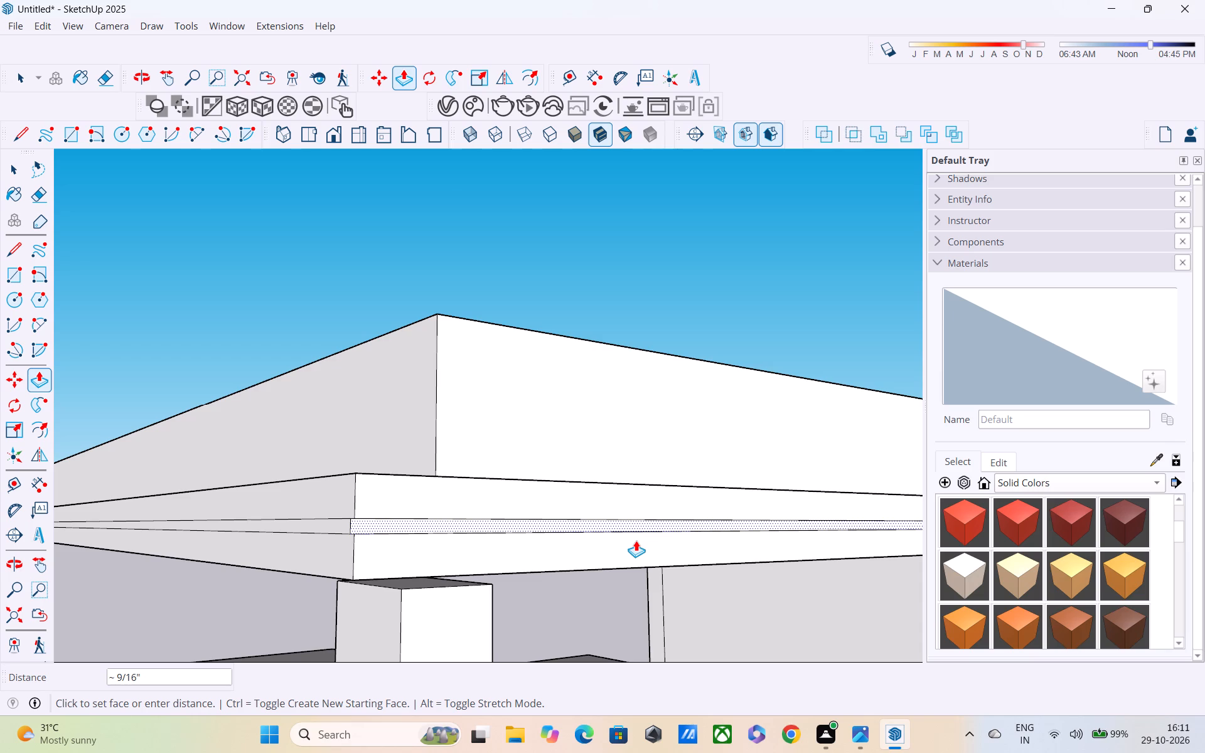
text(3")
key(Return)
Push the groove strip on the adjacent side face of the band inward by the same 3".
double_click(326, 521)
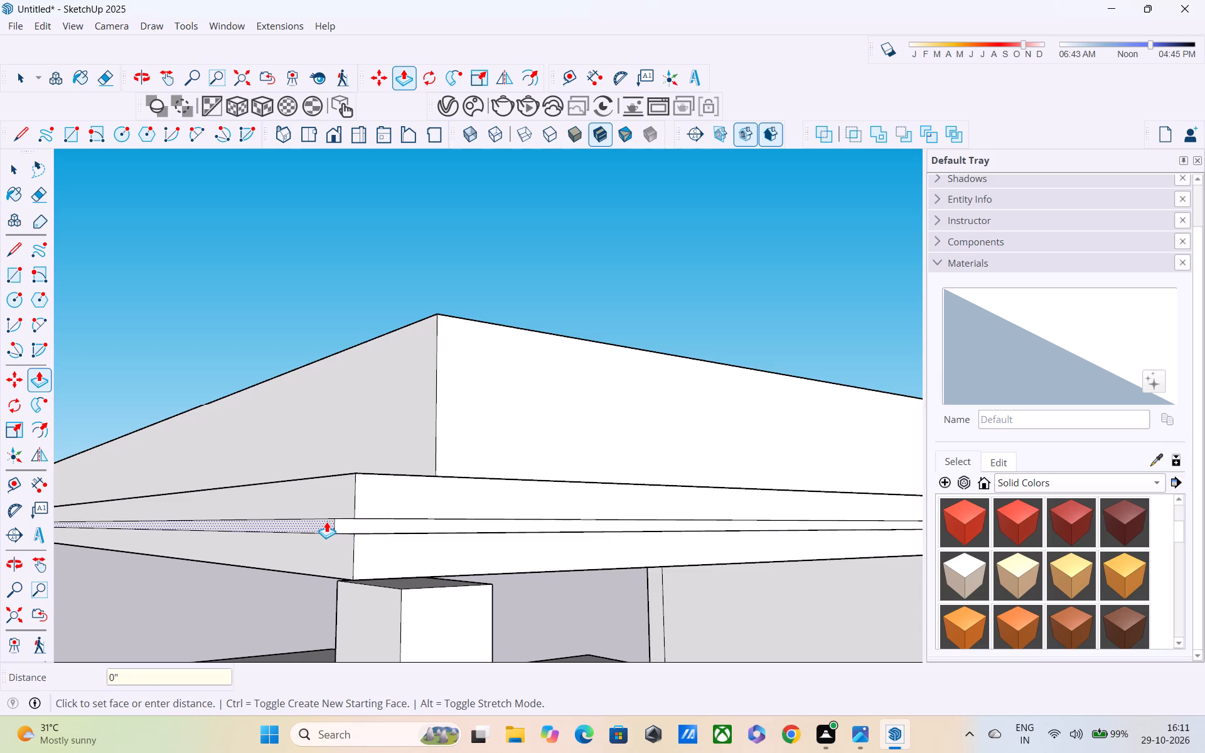
scroll(326, 522, down, 5)
middle_drag(478, 589, 348, 549)
scroll(350, 539, down, 5)
scroll(505, 567, down, 2)
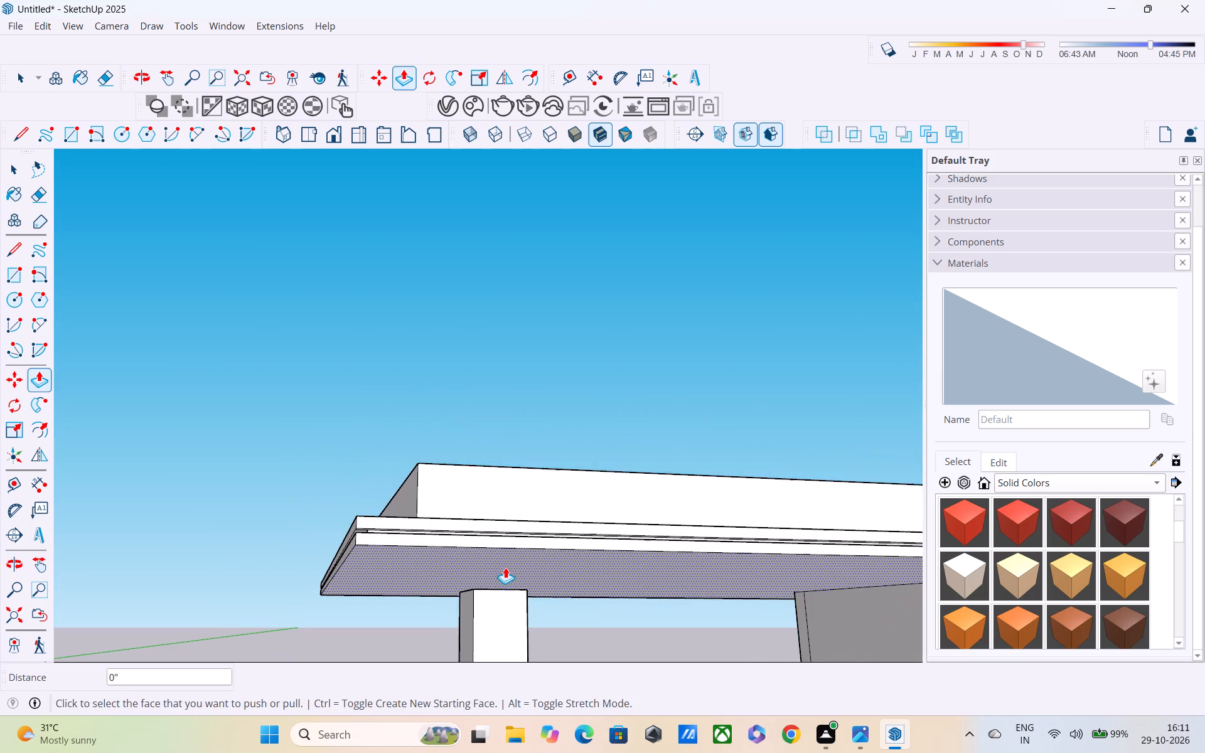
middle_drag(505, 567, 294, 613)
scroll(296, 597, down, 4)
shift+middle_drag(458, 600, 292, 567)
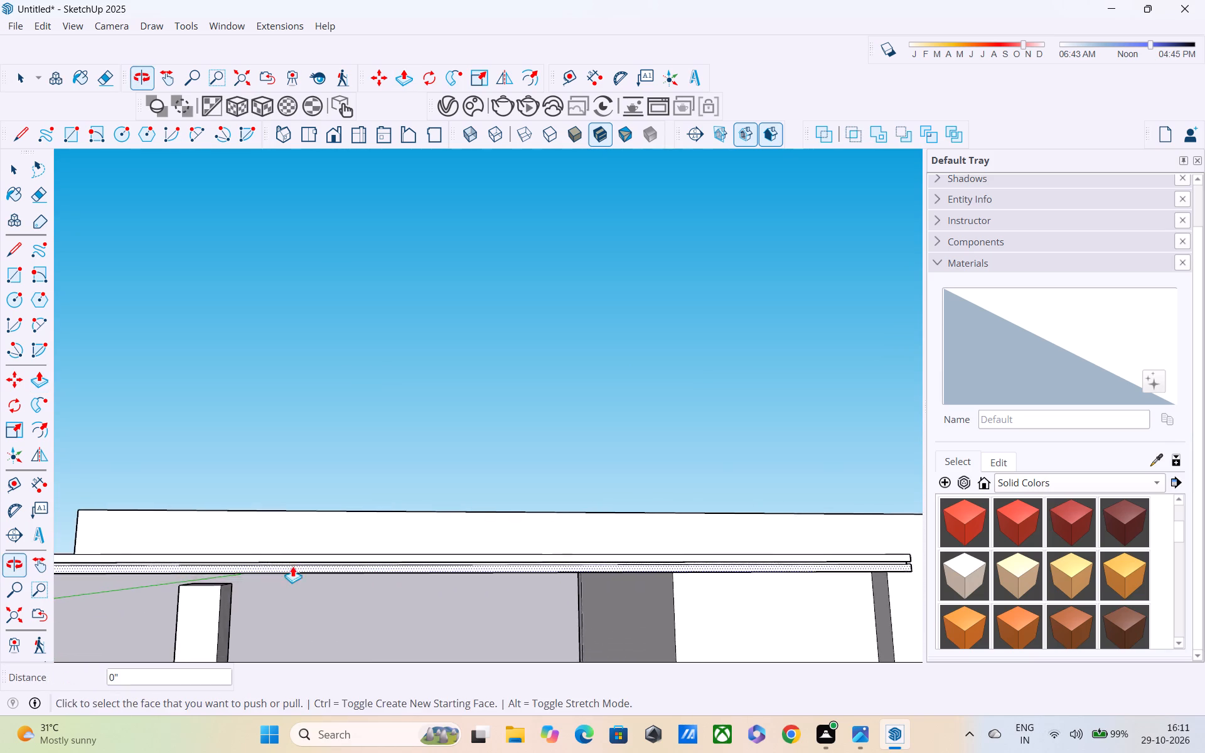
scroll(296, 562, down, 5)
shift+middle_drag(409, 576, 381, 486)
key(space)
click(487, 379)
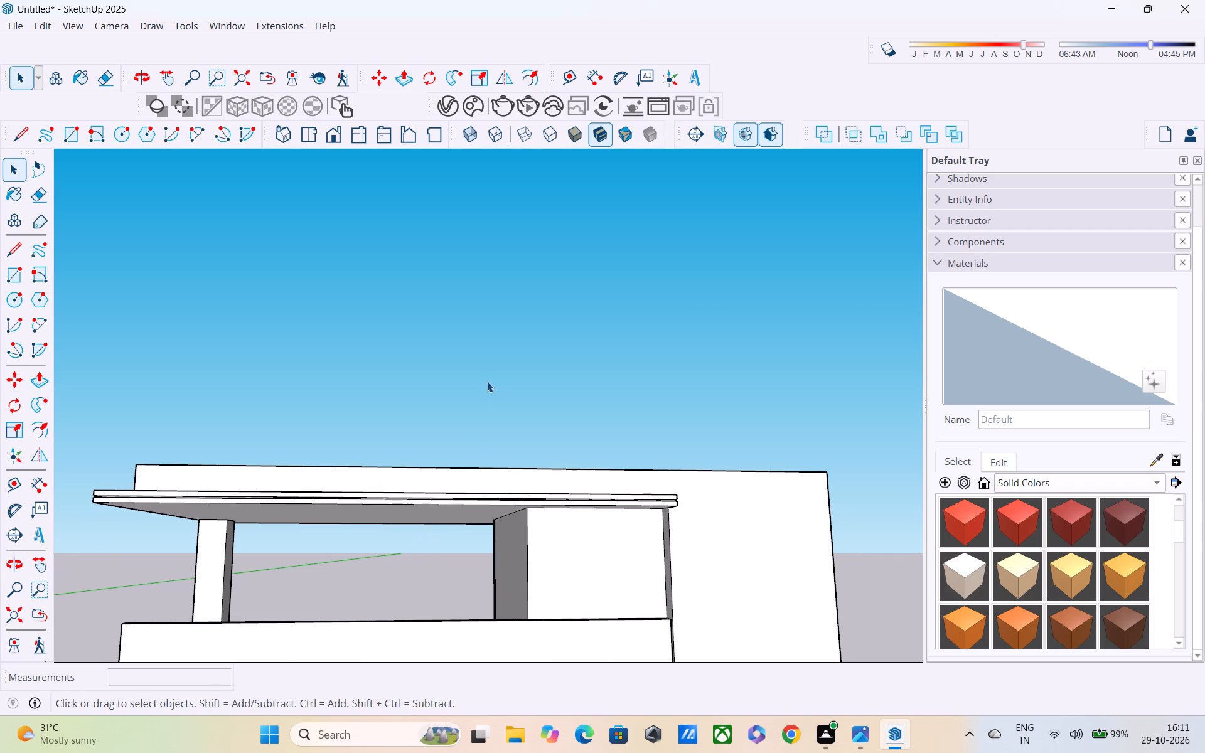
Examine the whole building's front and side elevations below the grooved roof slab.
middle_drag(483, 442, 486, 462)
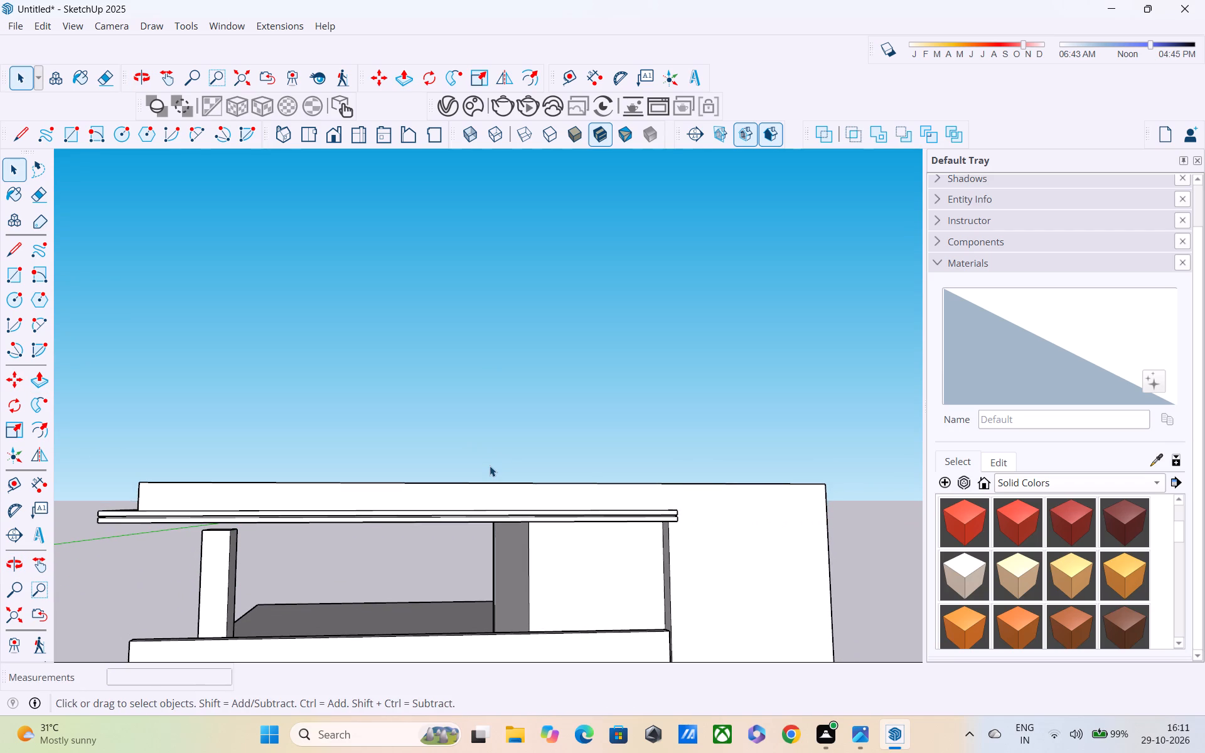
scroll(490, 467, down, 3)
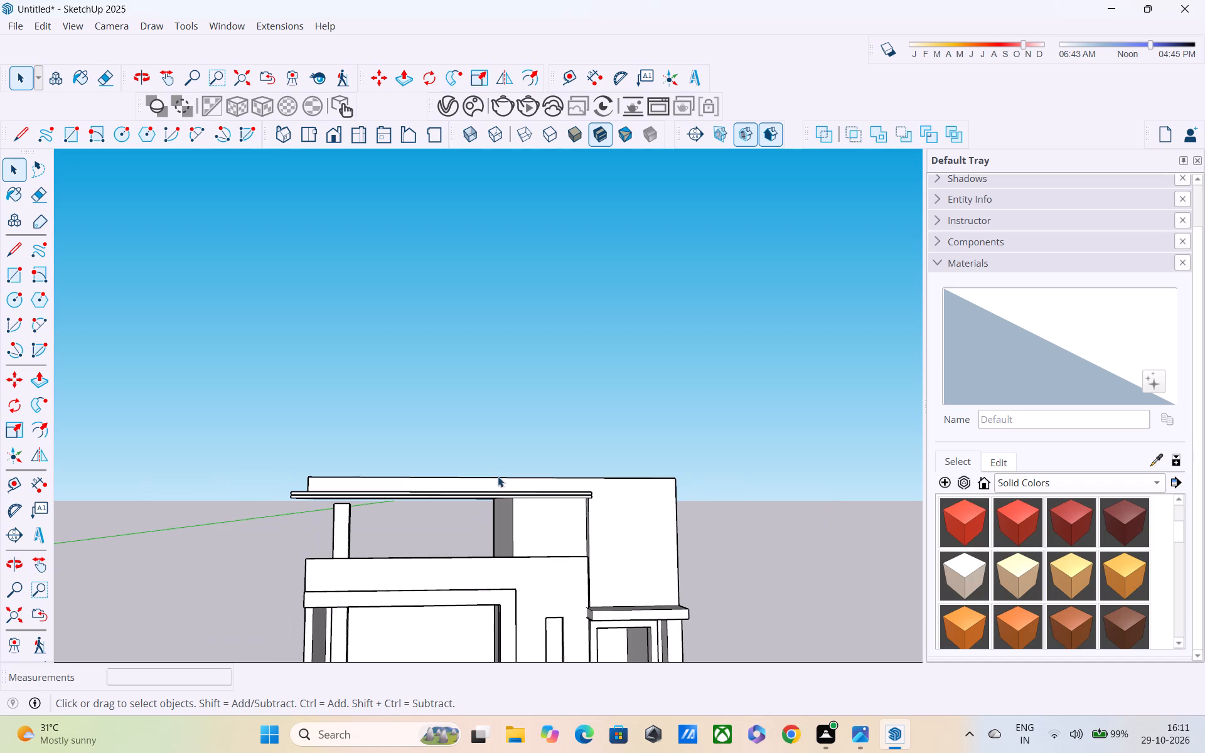
shift+middle_drag(599, 490, 588, 376)
scroll(588, 375, down, 3)
middle_drag(587, 392, 598, 446)
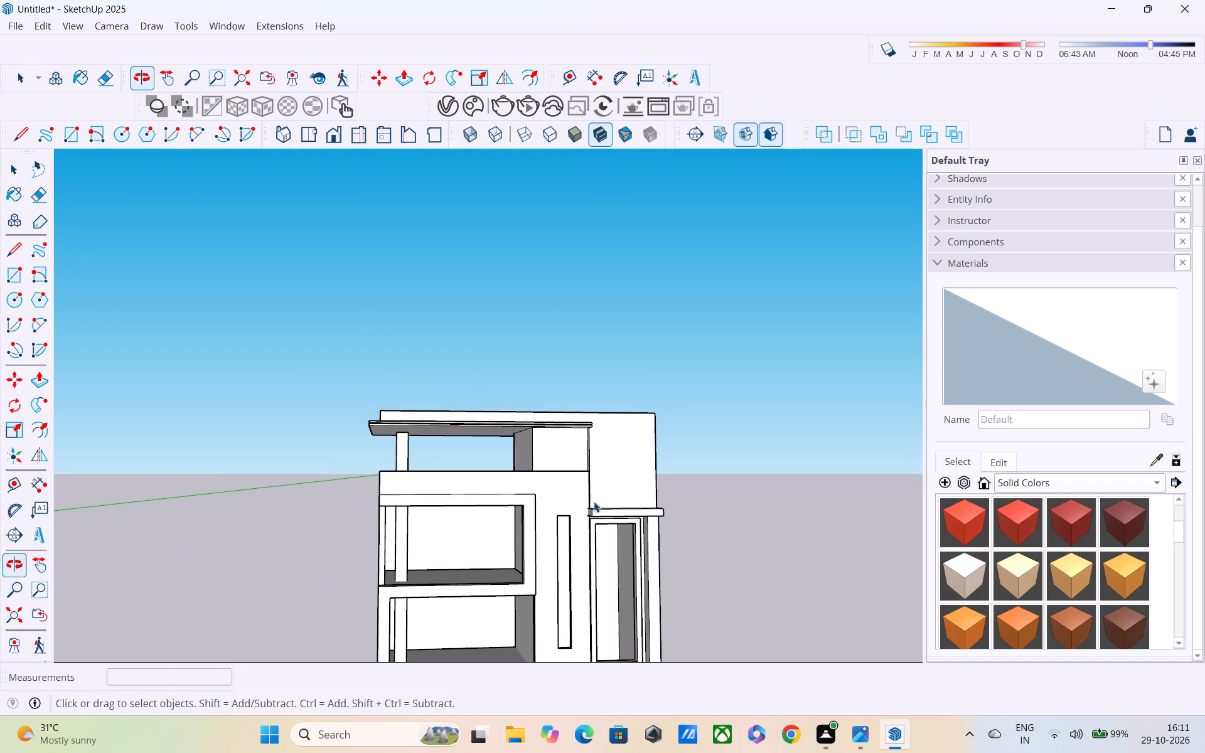
key(space)
shift+middle_drag(422, 527, 431, 424)
scroll(431, 424, down, 2)
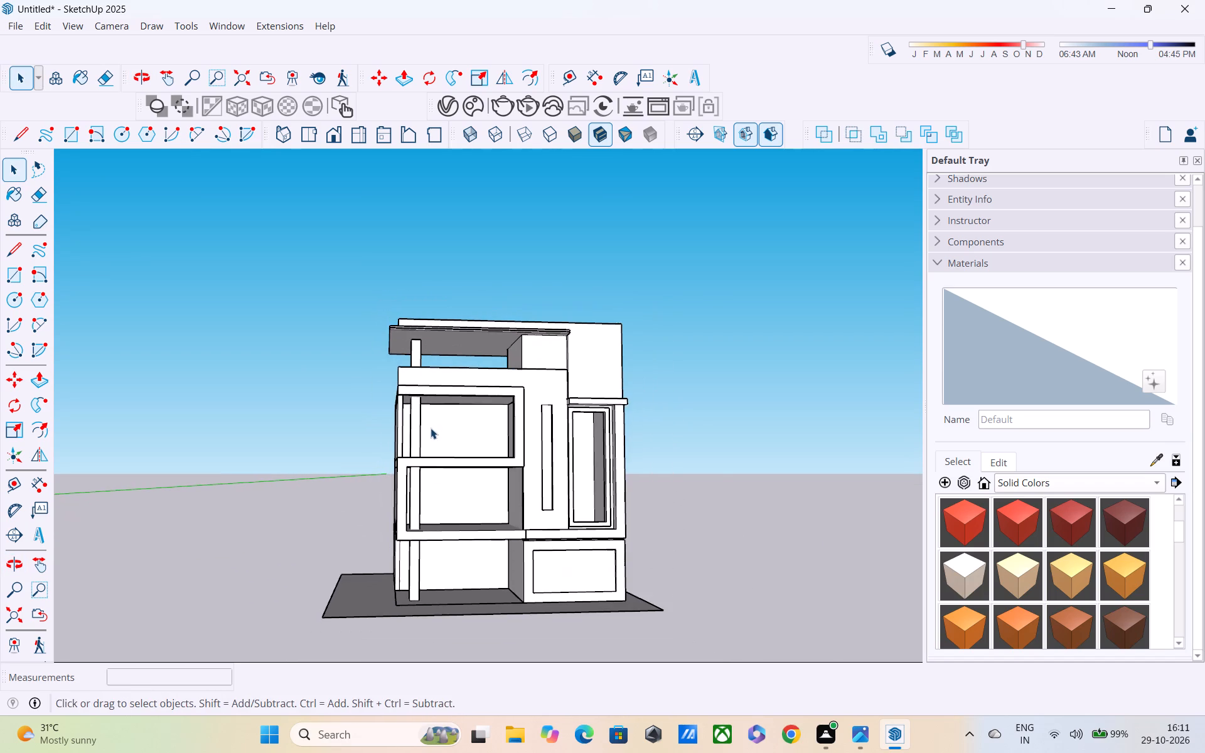
middle_drag(446, 479, 483, 541)
scroll(410, 471, up, 7)
middle_drag(410, 461, 463, 479)
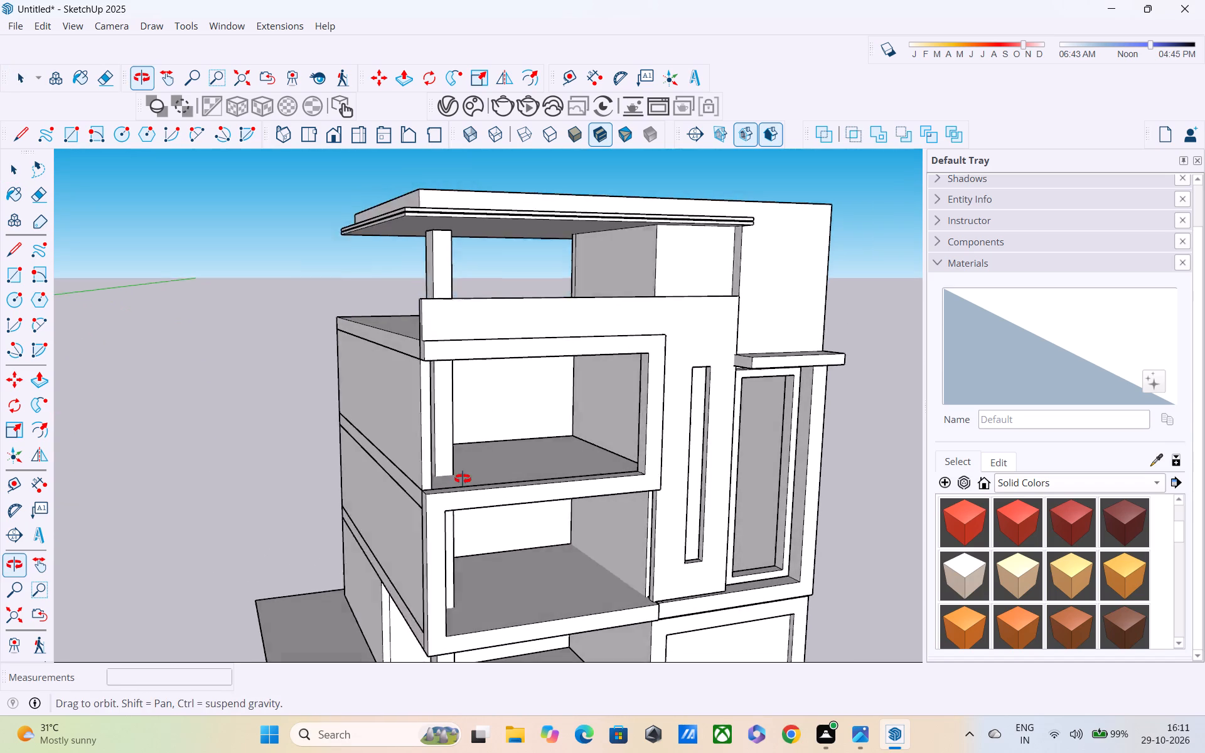
middle_drag(463, 479, 472, 478)
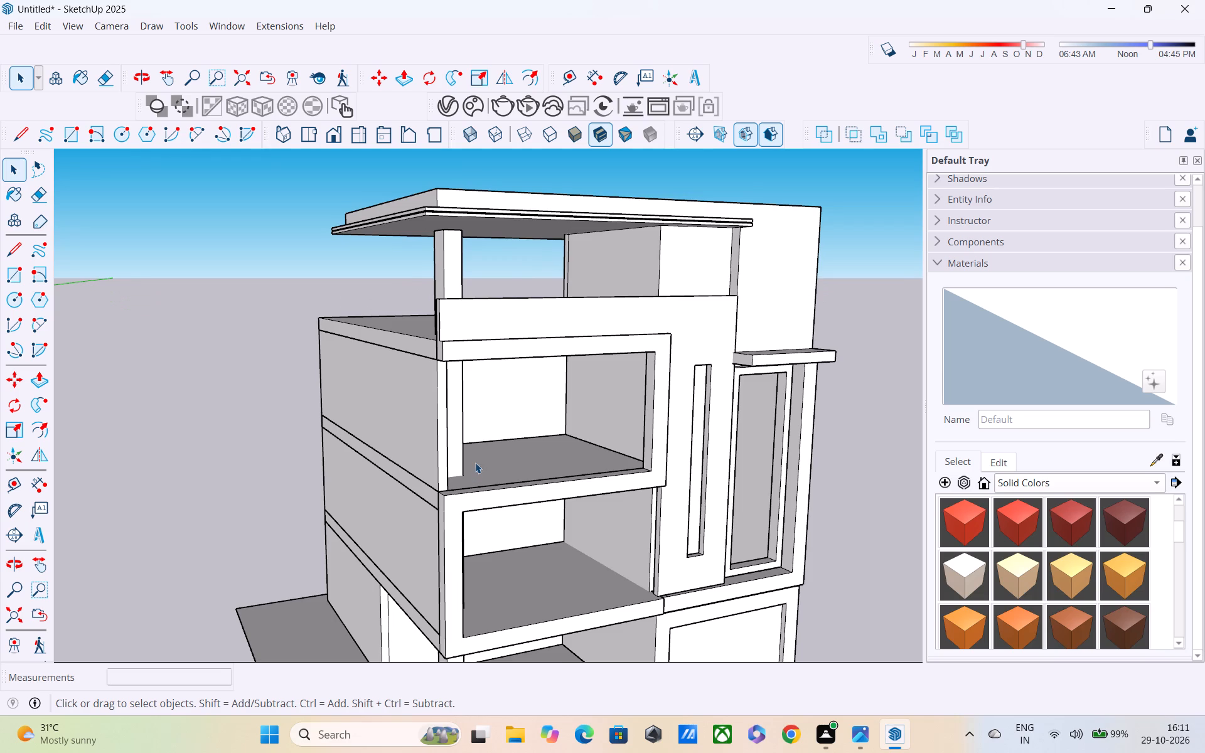
scroll(471, 444, down, 1)
middle_drag(471, 444, 304, 391)
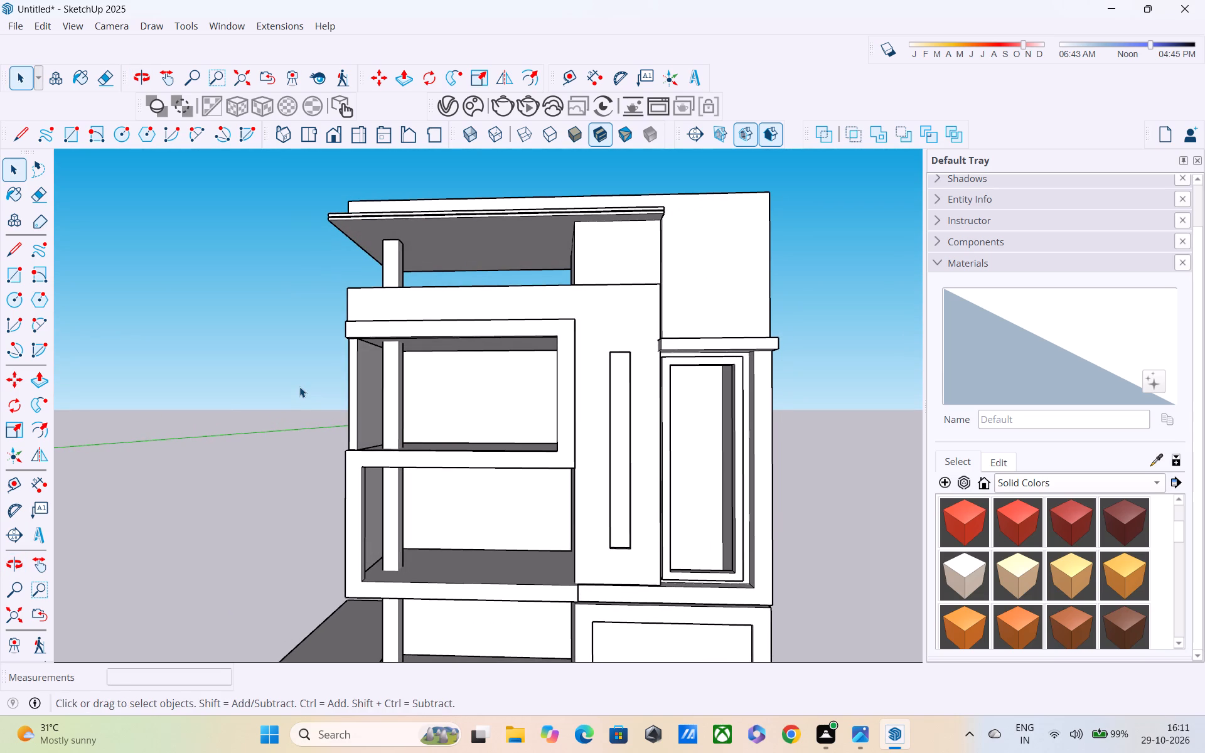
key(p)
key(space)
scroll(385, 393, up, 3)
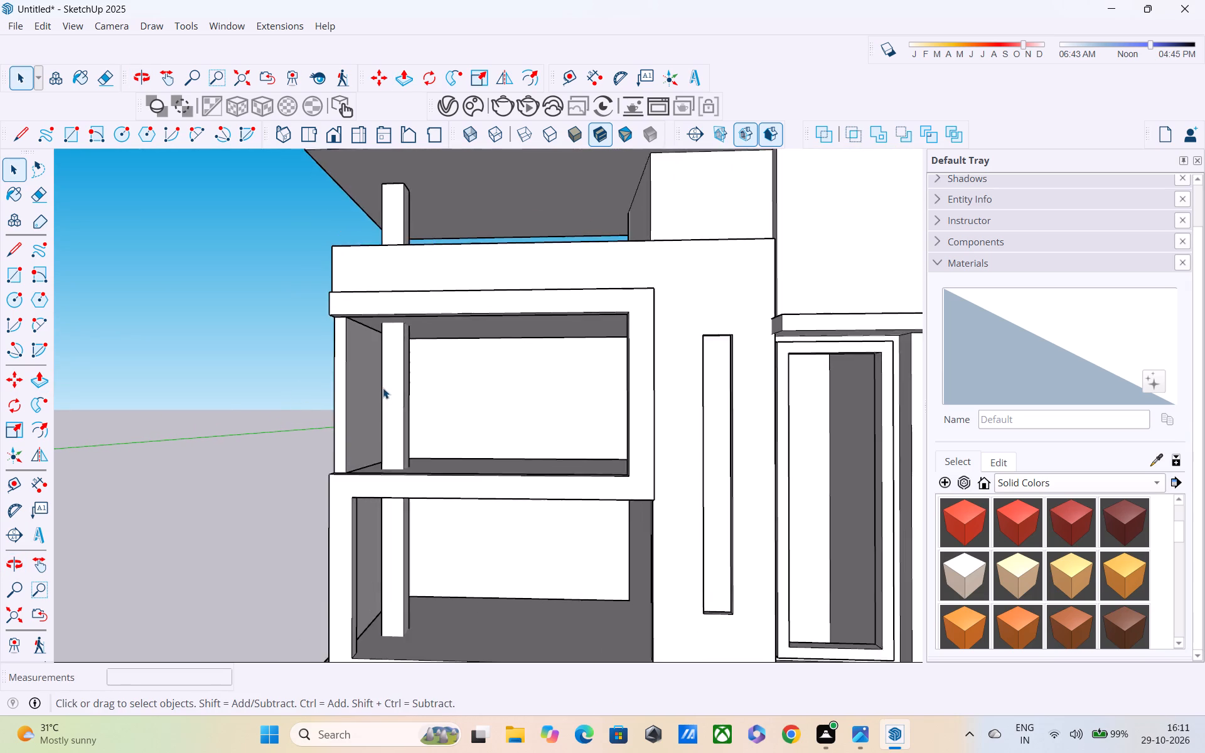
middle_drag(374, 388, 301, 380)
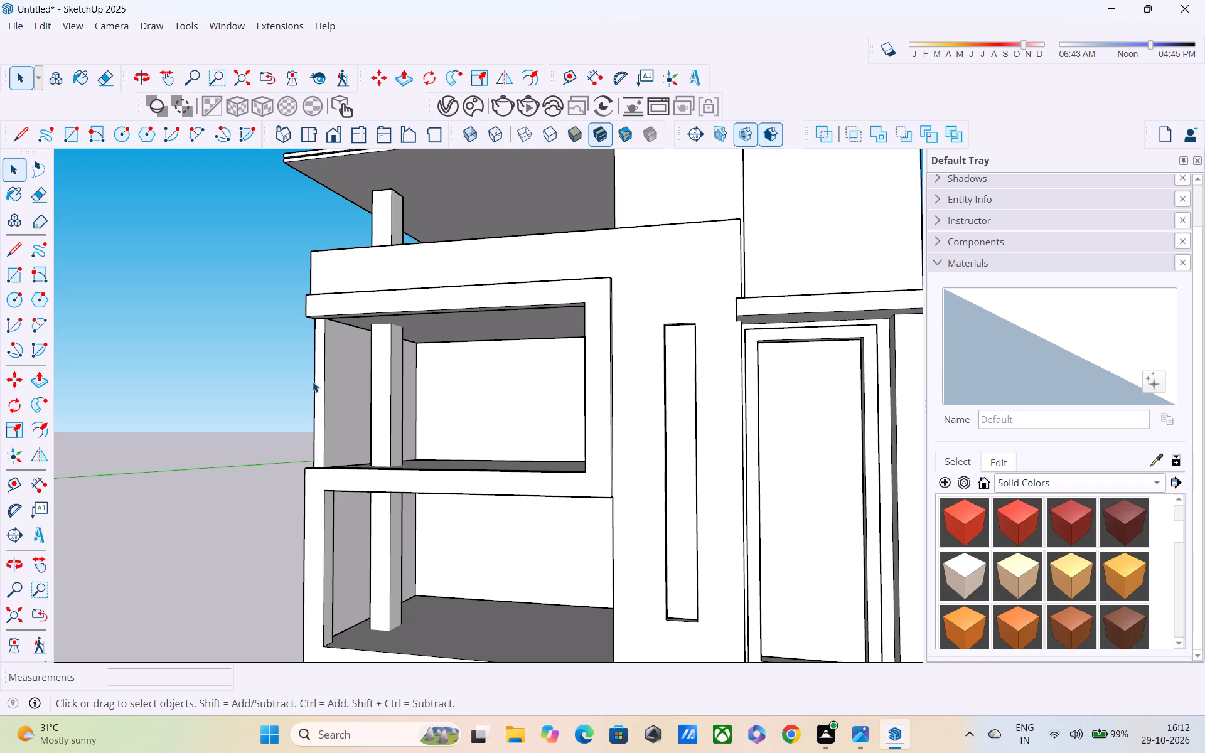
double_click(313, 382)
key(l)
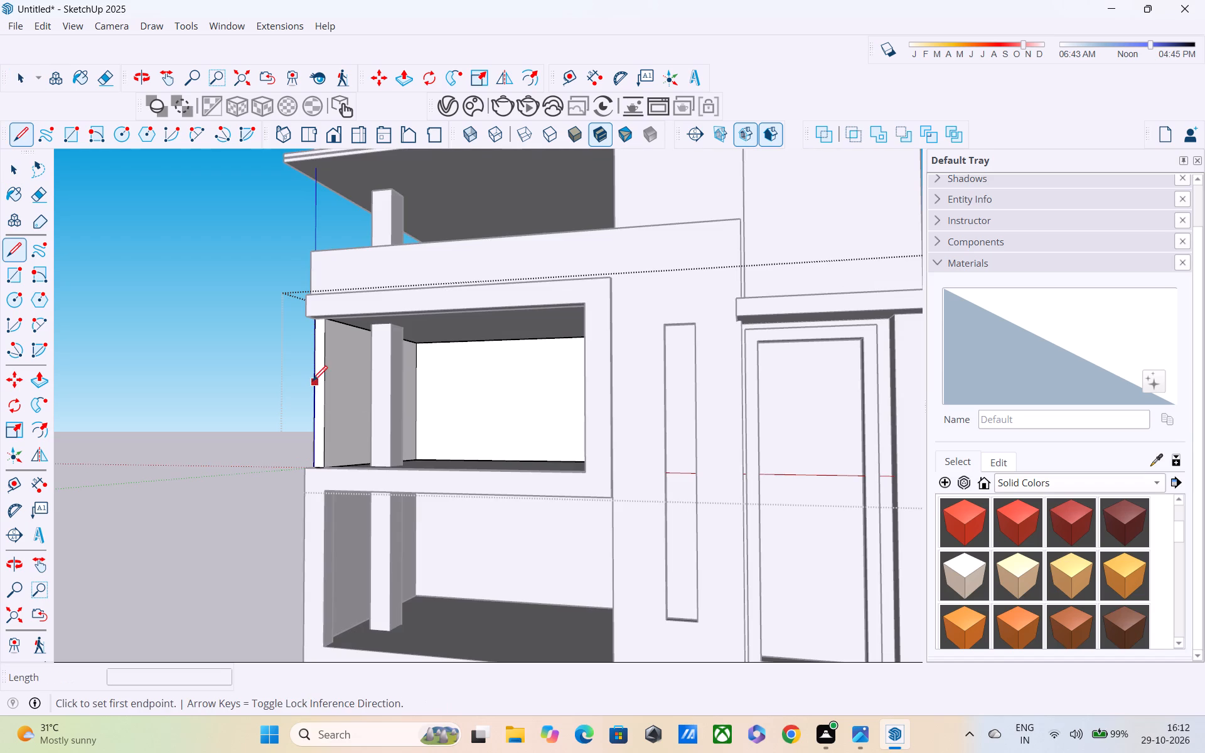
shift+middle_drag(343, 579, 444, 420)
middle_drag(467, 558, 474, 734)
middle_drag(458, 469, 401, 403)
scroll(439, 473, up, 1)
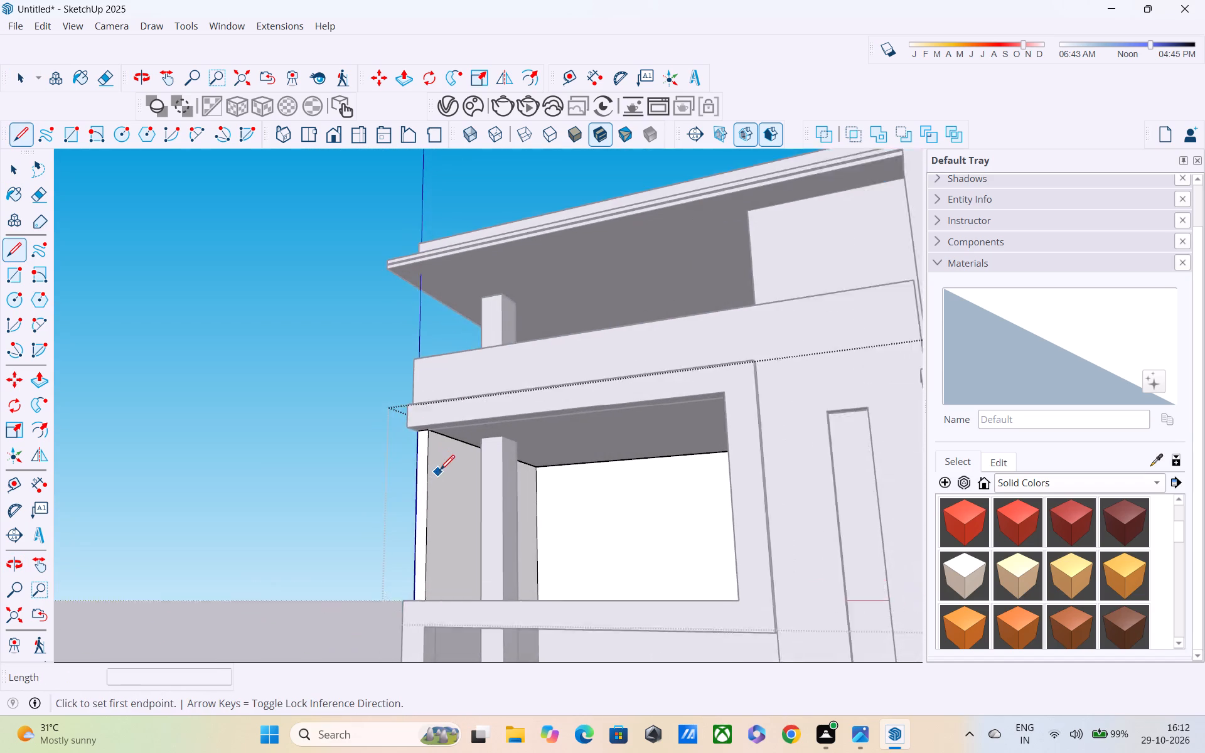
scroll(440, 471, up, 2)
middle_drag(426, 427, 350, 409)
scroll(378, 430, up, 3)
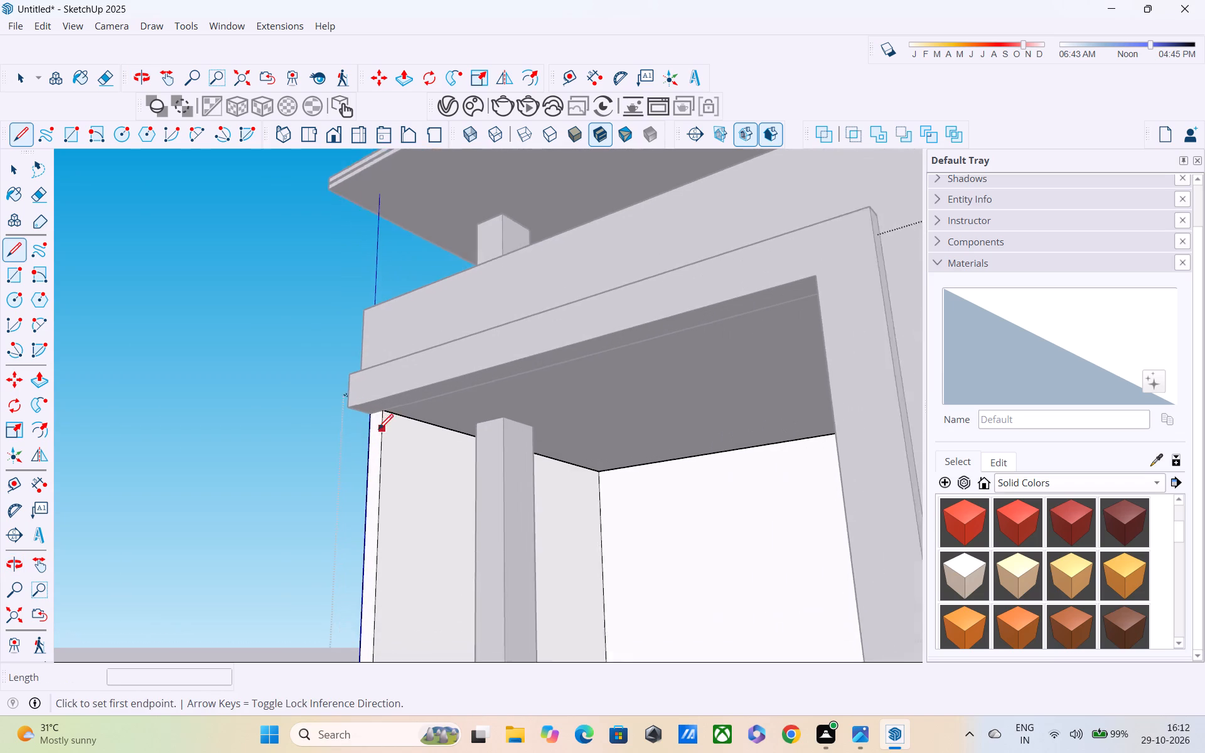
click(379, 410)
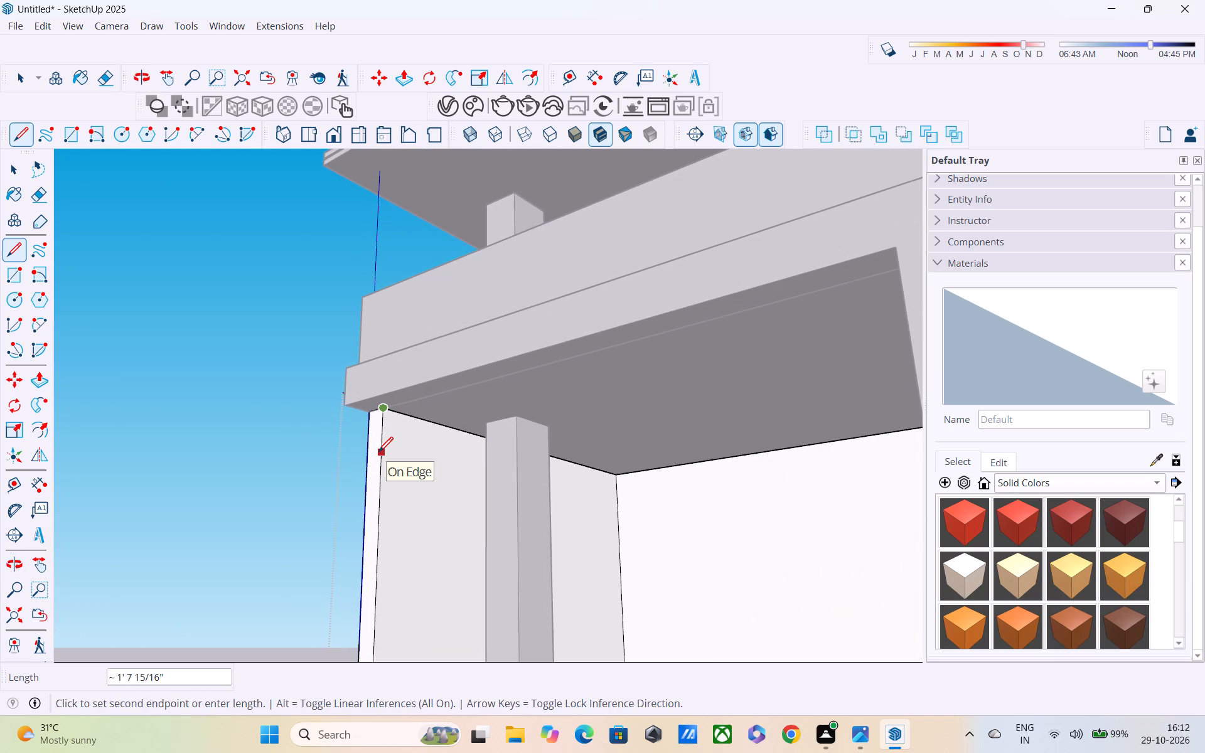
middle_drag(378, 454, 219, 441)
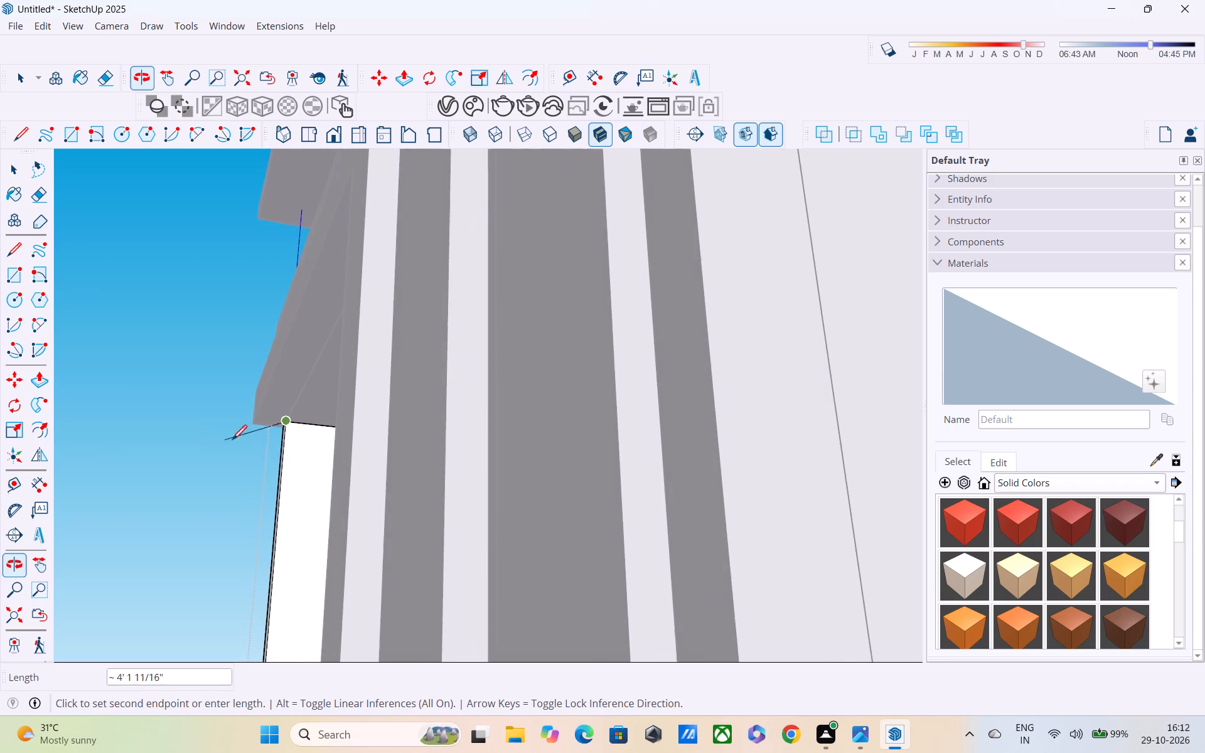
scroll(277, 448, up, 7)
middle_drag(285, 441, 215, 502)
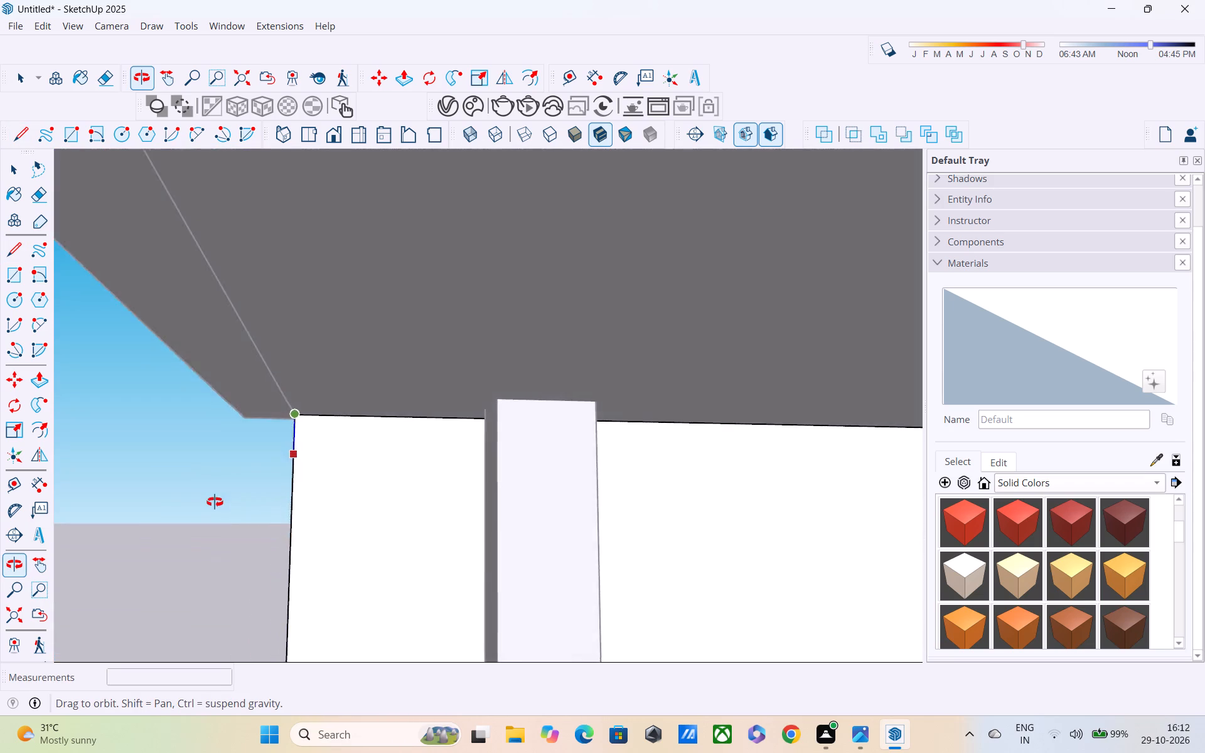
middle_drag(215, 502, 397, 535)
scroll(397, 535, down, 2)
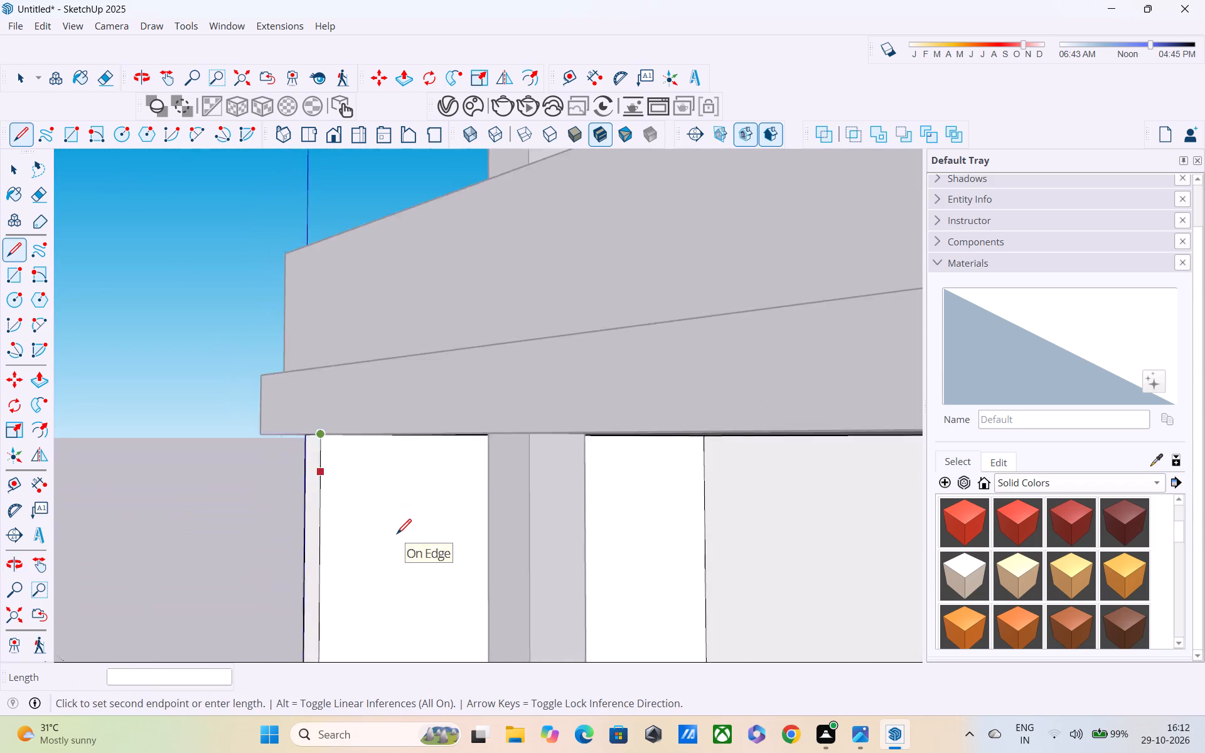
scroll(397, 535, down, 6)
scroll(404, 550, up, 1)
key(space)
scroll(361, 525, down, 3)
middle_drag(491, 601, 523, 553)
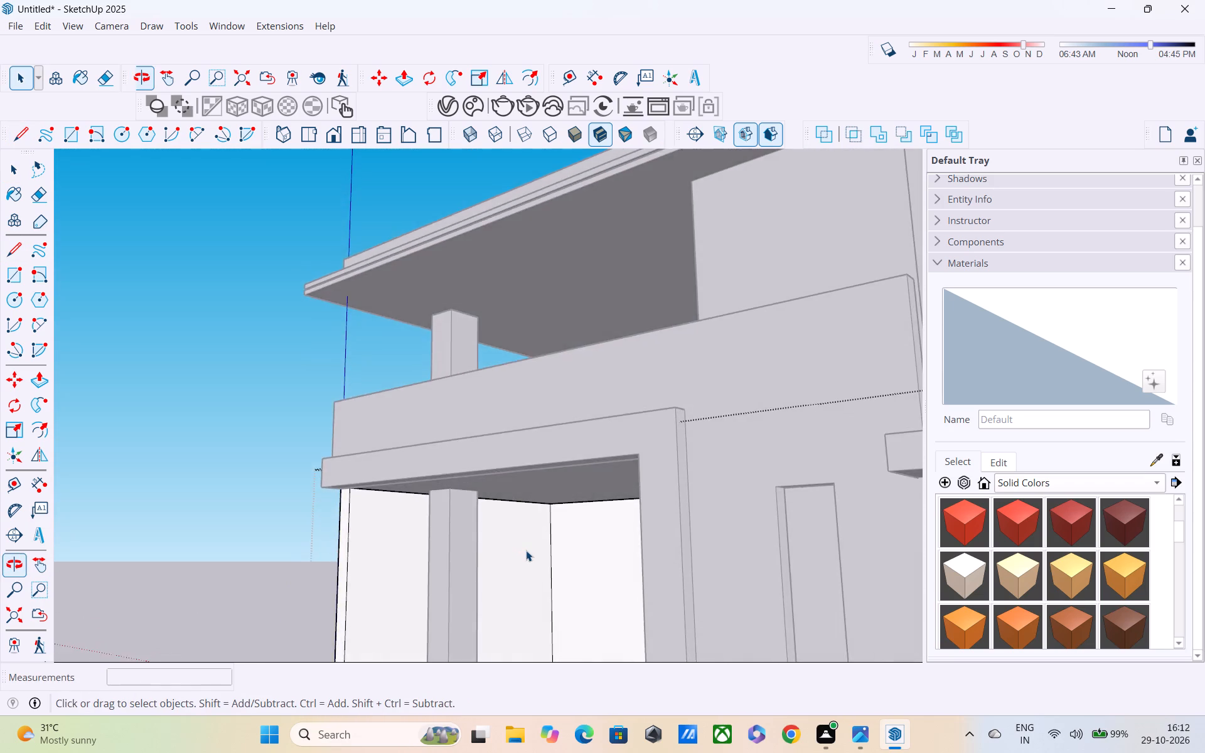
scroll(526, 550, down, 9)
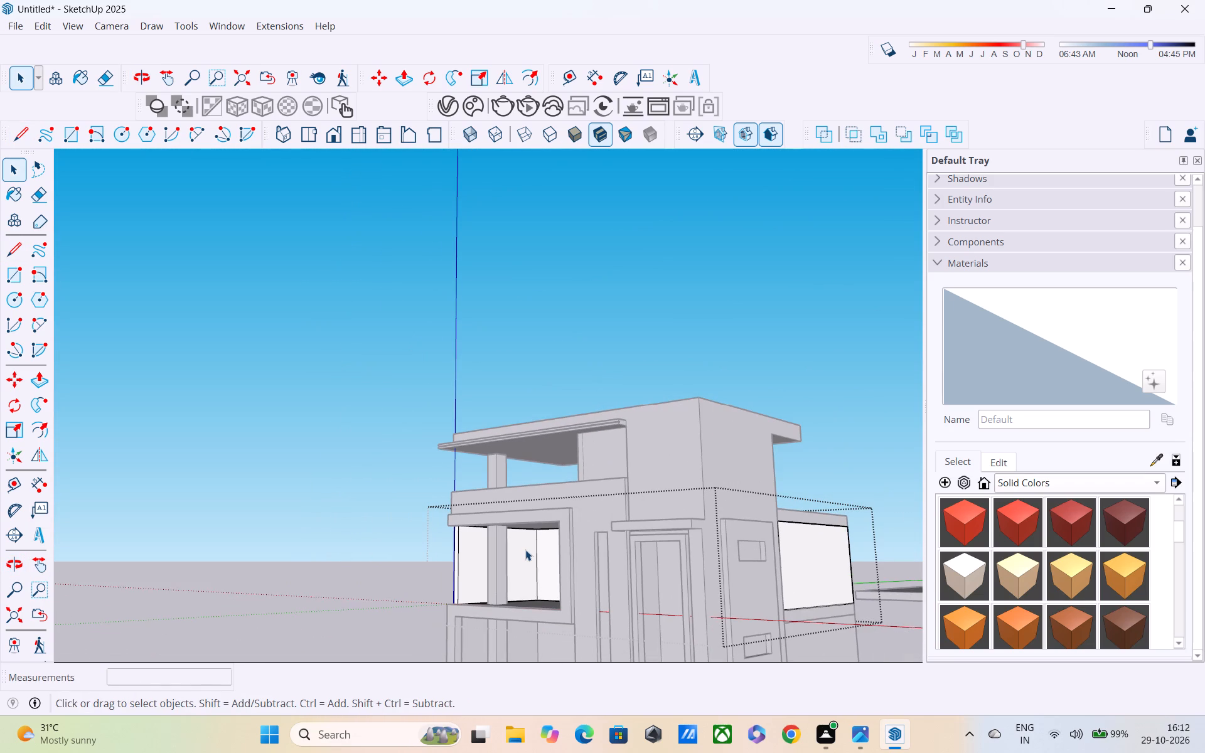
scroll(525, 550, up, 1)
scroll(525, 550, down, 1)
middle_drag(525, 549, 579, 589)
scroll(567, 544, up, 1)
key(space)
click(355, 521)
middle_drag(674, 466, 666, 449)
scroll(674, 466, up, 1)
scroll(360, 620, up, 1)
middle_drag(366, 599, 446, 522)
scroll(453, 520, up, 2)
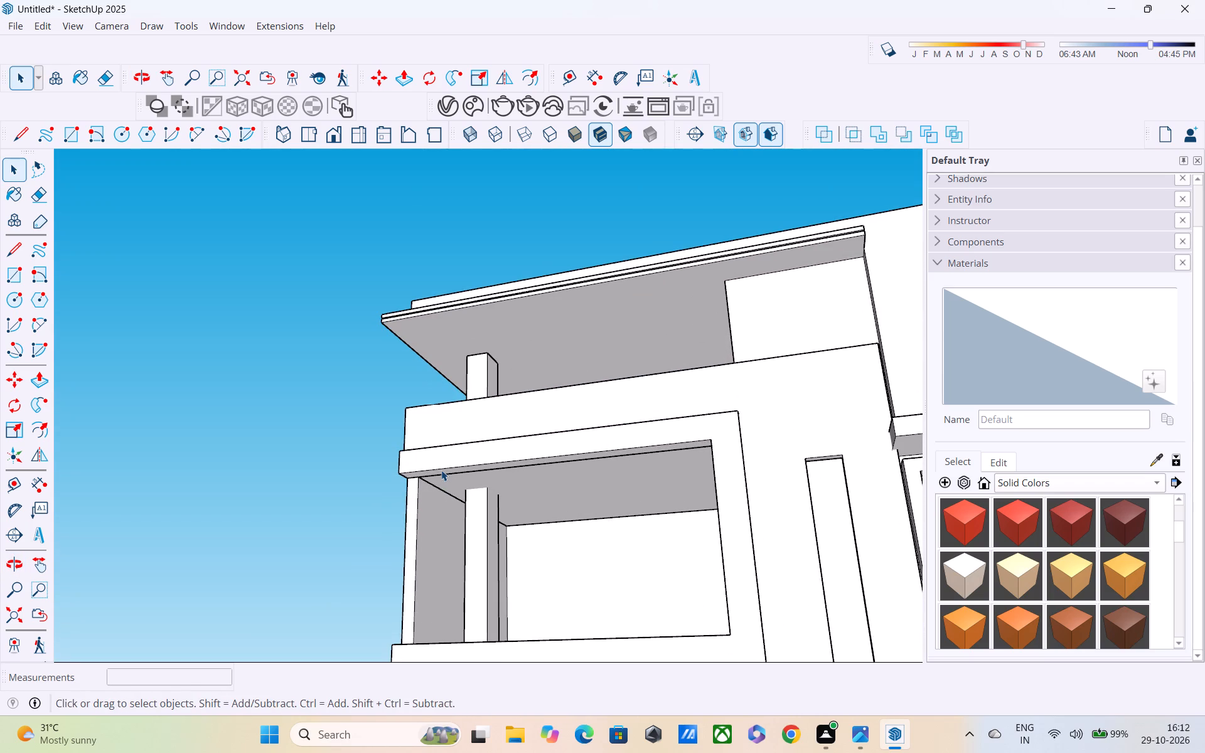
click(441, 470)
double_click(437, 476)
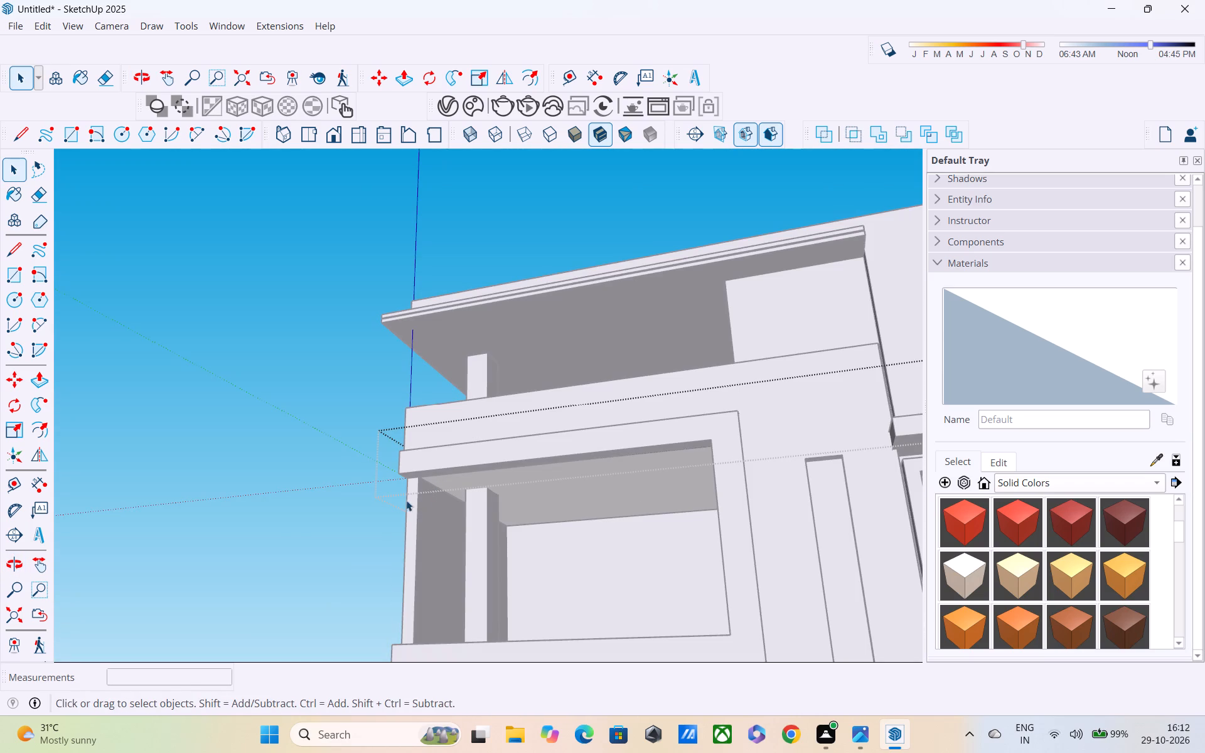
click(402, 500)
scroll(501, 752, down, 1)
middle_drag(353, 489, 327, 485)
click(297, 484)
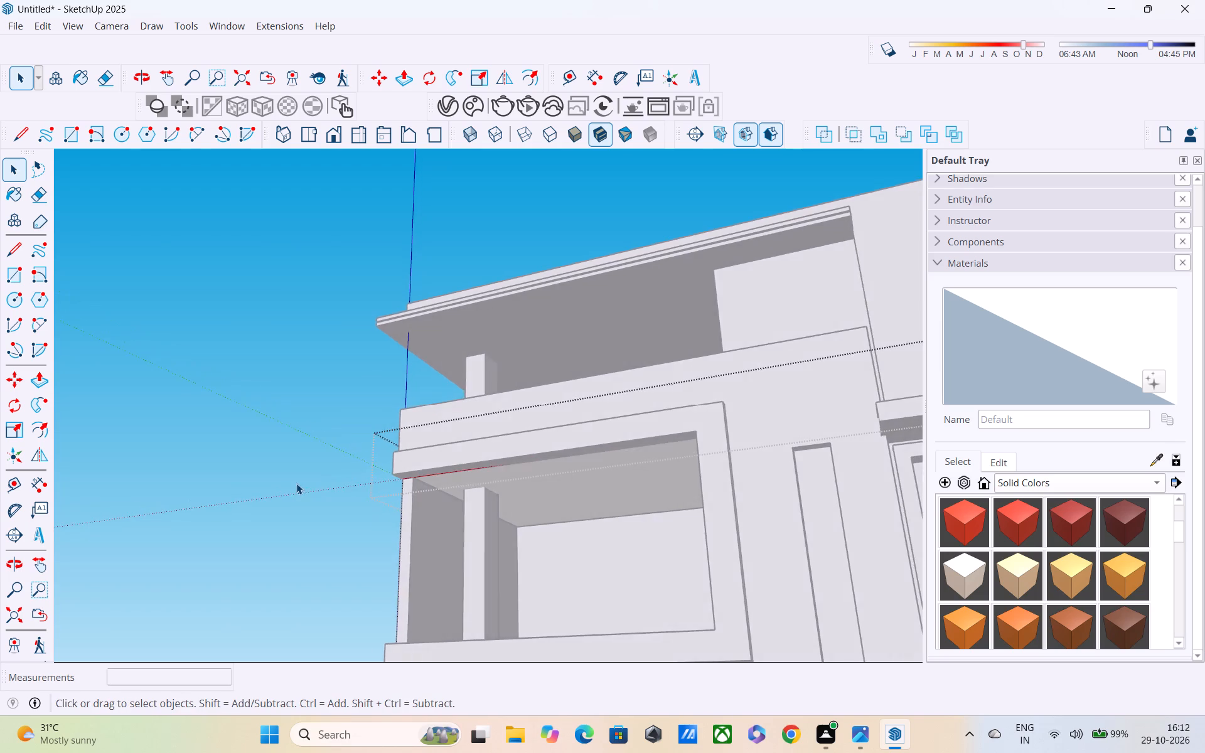
Pull the underside of the front frame's top beam, above the upper balcony opening, down by about 8 9/16".
scroll(517, 421, up, 2)
double_click(520, 455)
middle_drag(514, 461, 457, 366)
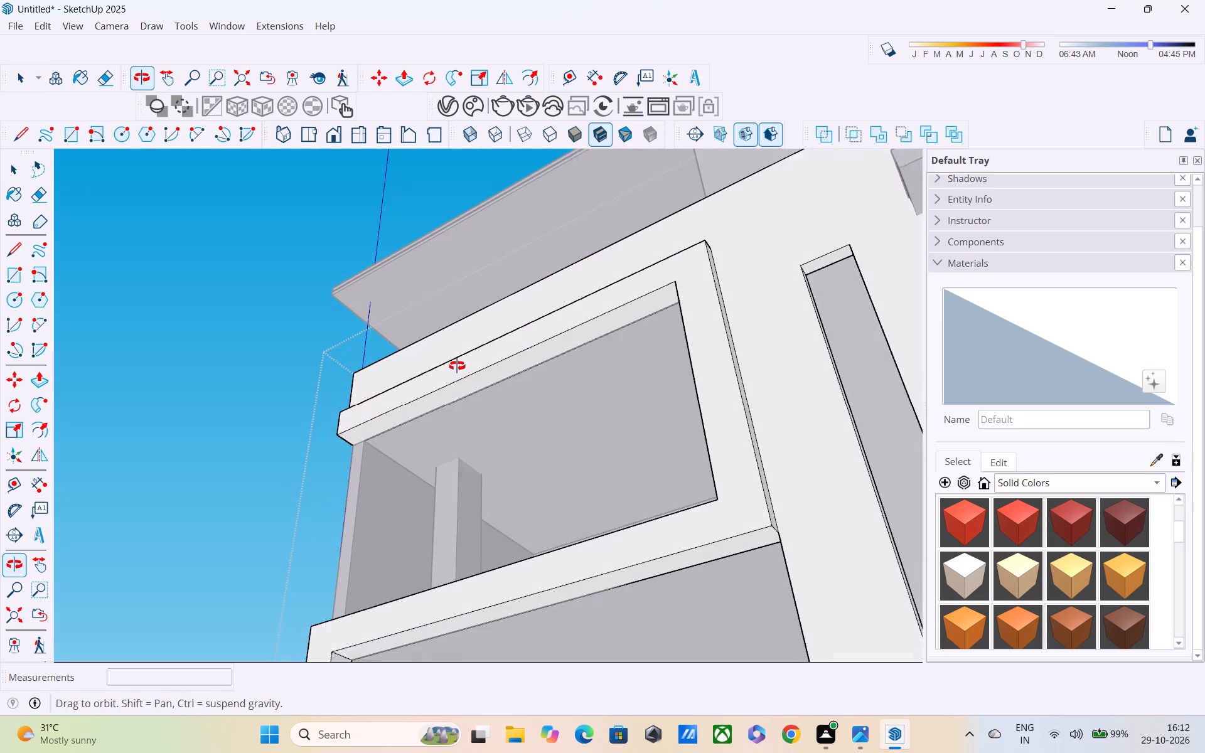
middle_drag(457, 366, 456, 365)
key(p)
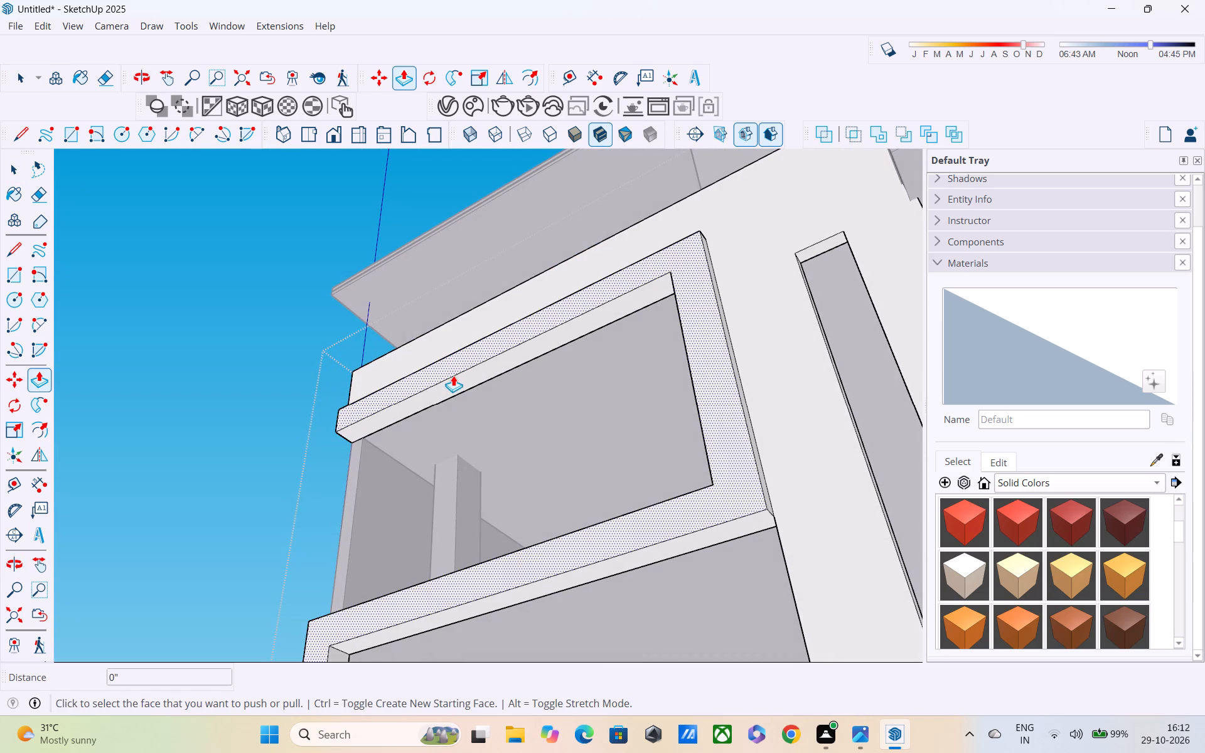
click(453, 378)
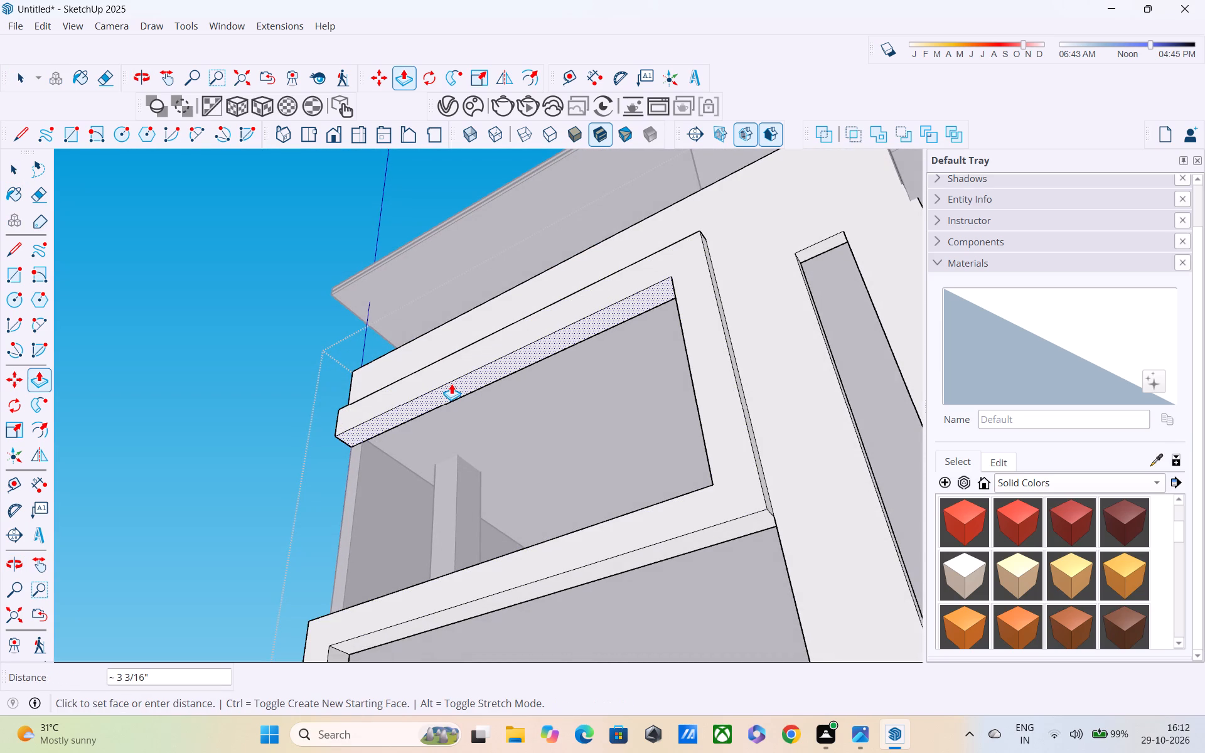
click(449, 390)
Examine the front elevation and its balcony openings from below and from straight ahead.
middle_drag(449, 390, 523, 484)
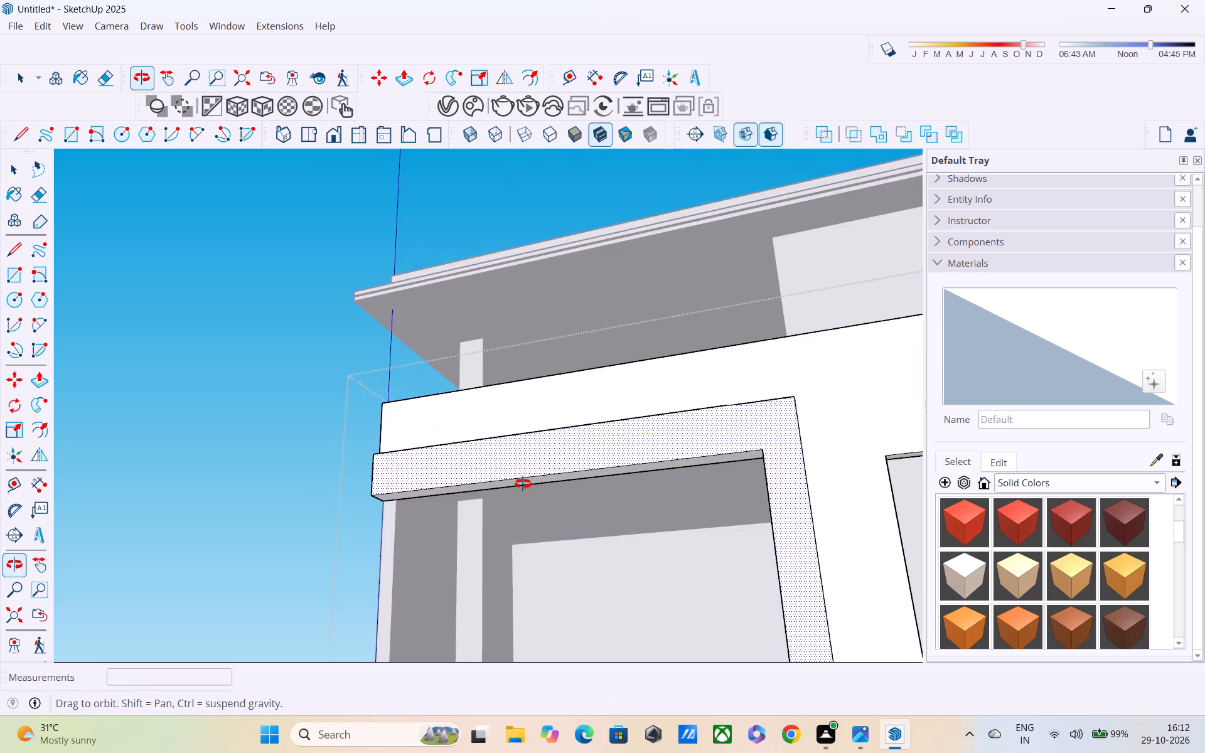
middle_drag(523, 484, 524, 484)
scroll(529, 475, down, 11)
scroll(530, 480, up, 1)
scroll(530, 480, down, 3)
shift+middle_drag(528, 484, 473, 400)
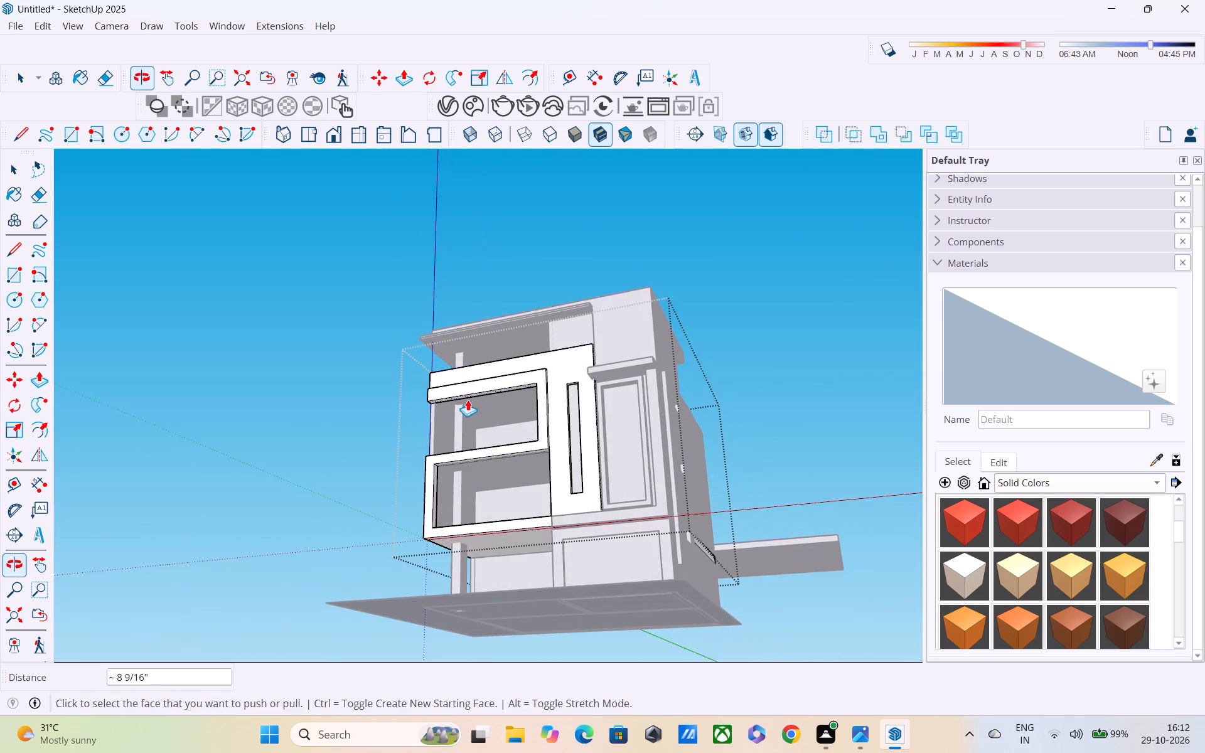
middle_drag(473, 417, 511, 509)
middle_drag(481, 410, 517, 465)
scroll(478, 469, up, 3)
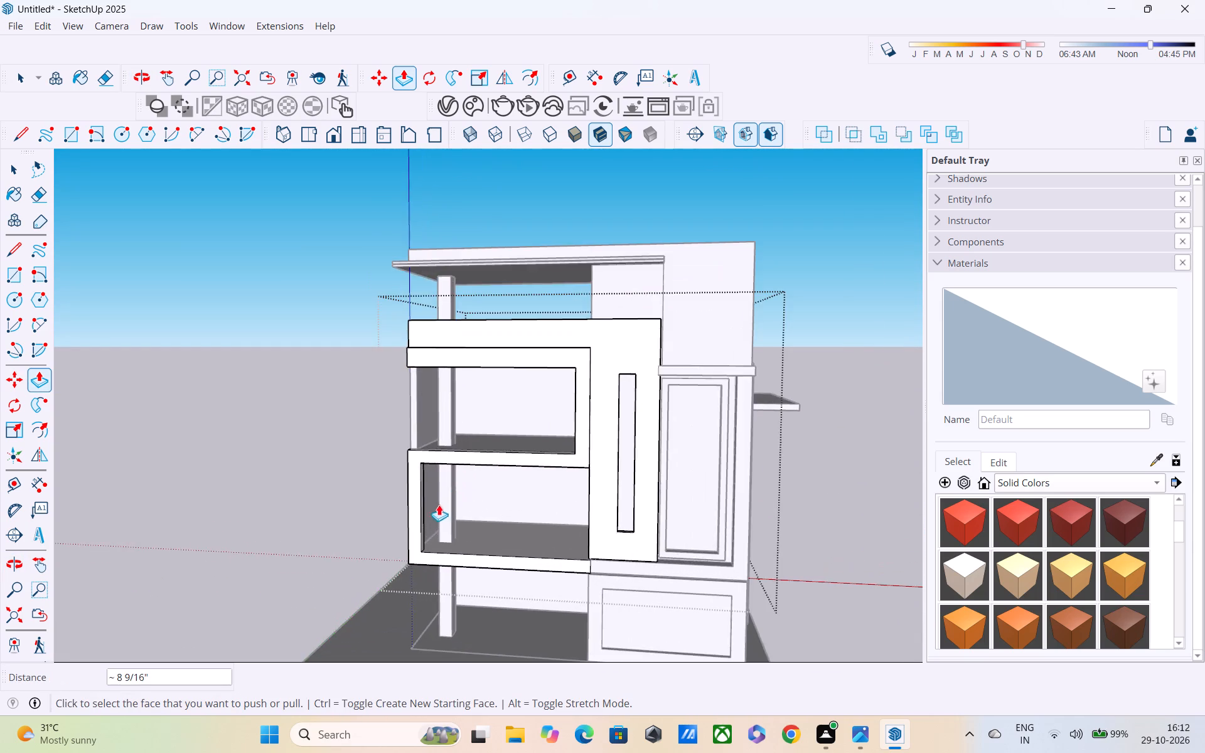
scroll(437, 506, up, 3)
scroll(432, 501, down, 2)
middle_drag(433, 503, 384, 501)
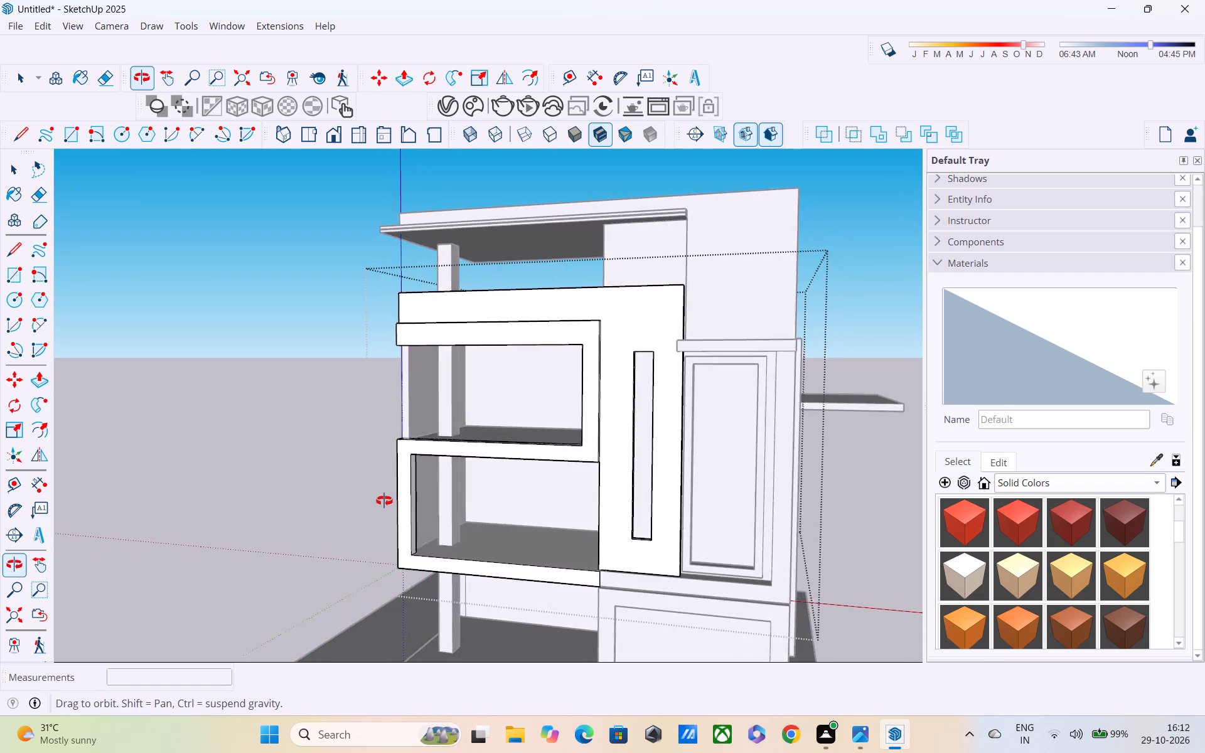
middle_drag(384, 501, 507, 483)
Draw a horizontal line about 15' 8" long across the upper balcony's side wall, from the beam's lower inner corner to the back corner.
scroll(459, 366, up, 3)
middle_drag(441, 338, 328, 216)
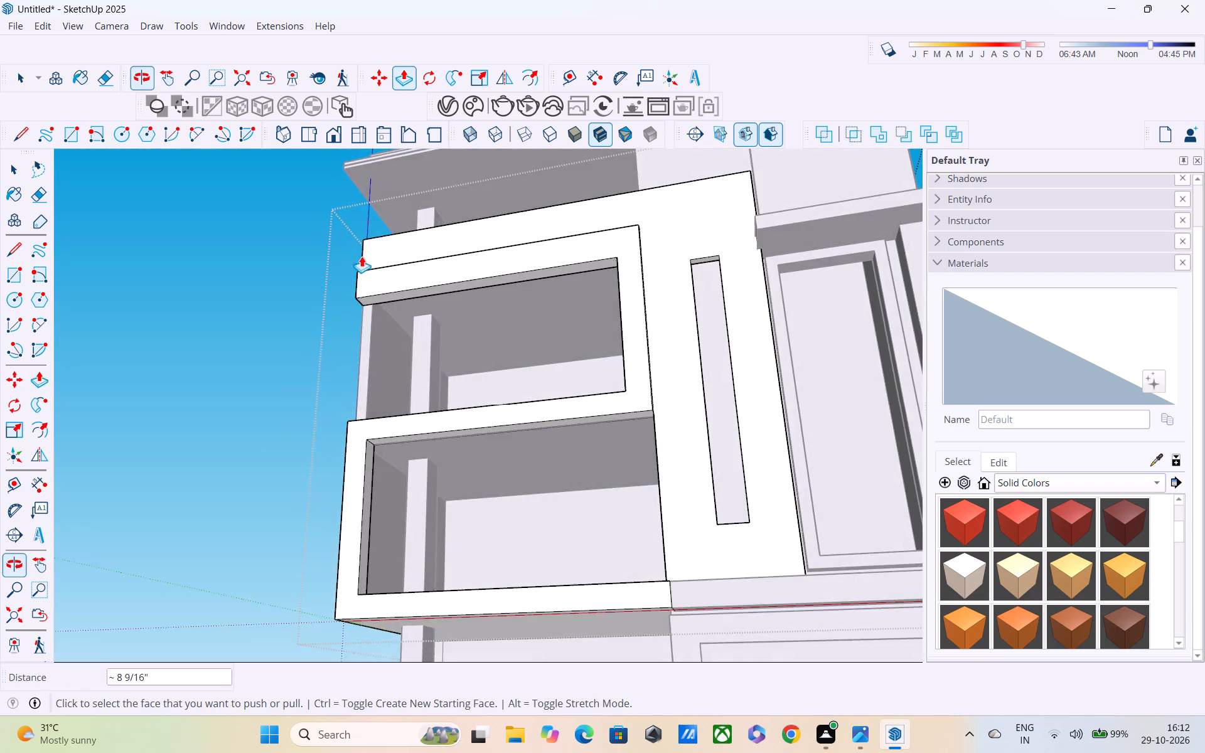
scroll(414, 316, up, 7)
middle_drag(397, 321, 305, 323)
scroll(297, 336, up, 5)
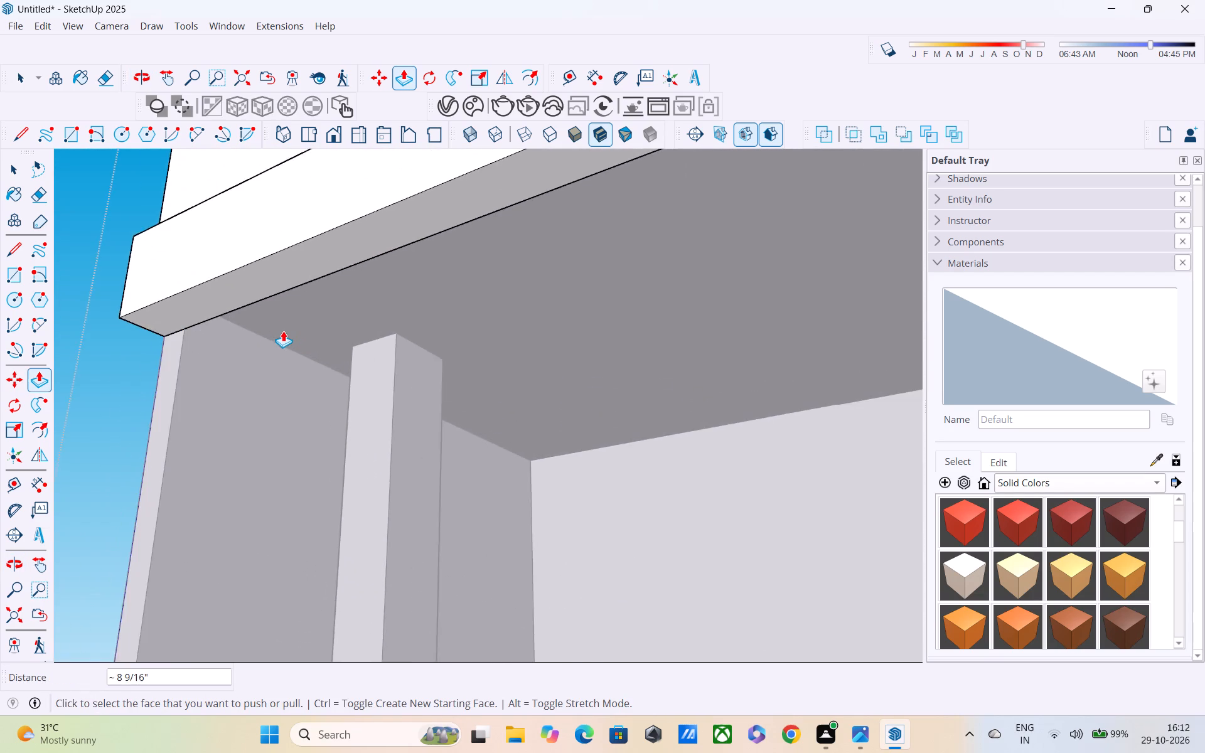
scroll(283, 331, up, 2)
middle_drag(282, 328, 110, 359)
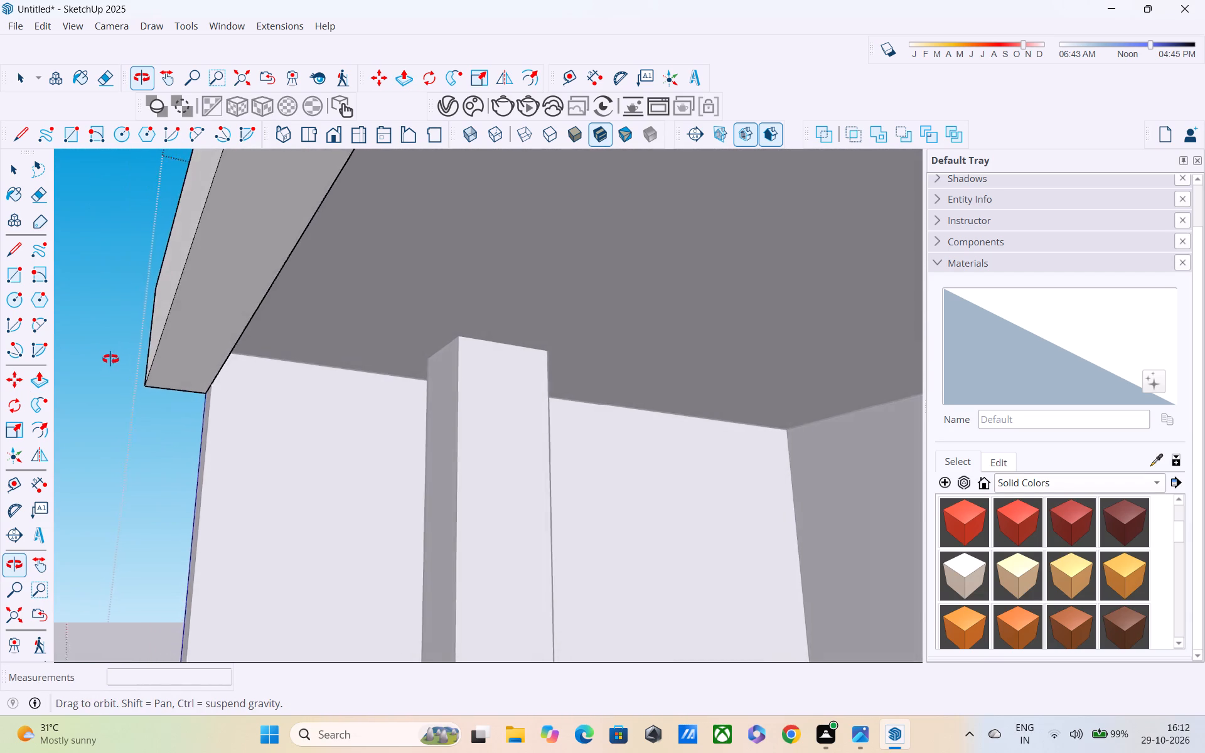
middle_drag(110, 359, 15, 429)
key(l)
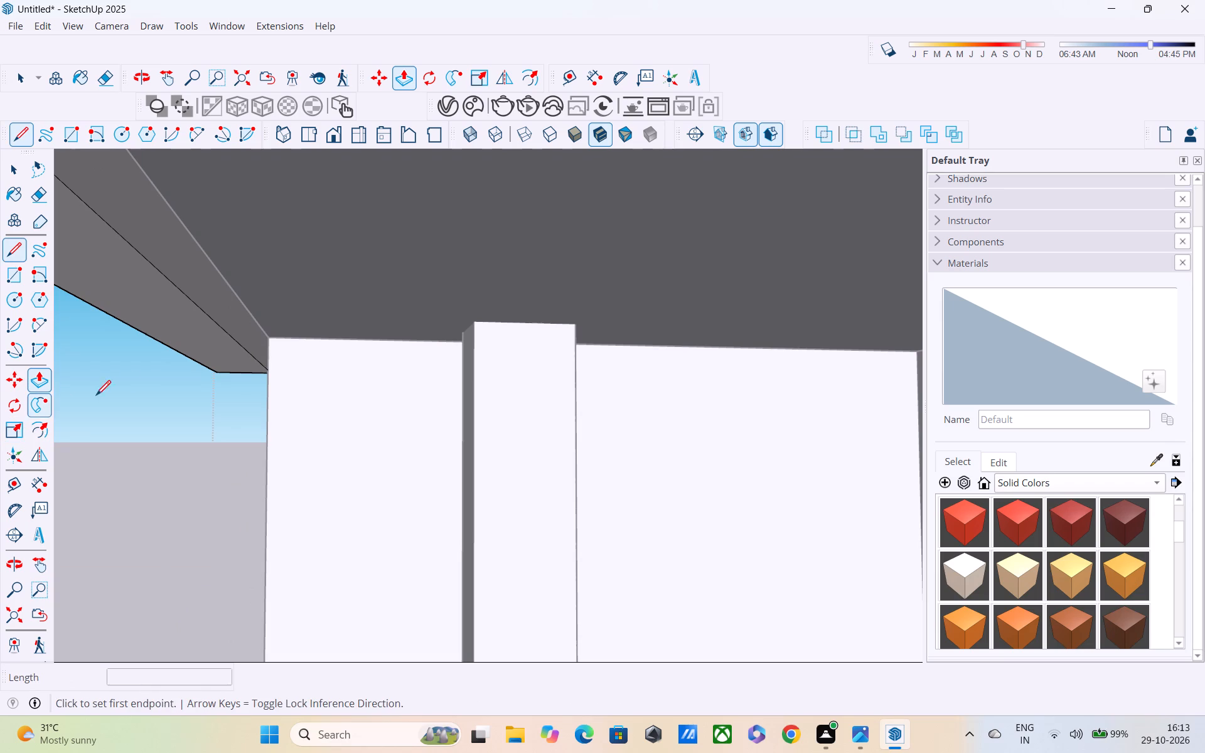
click(272, 371)
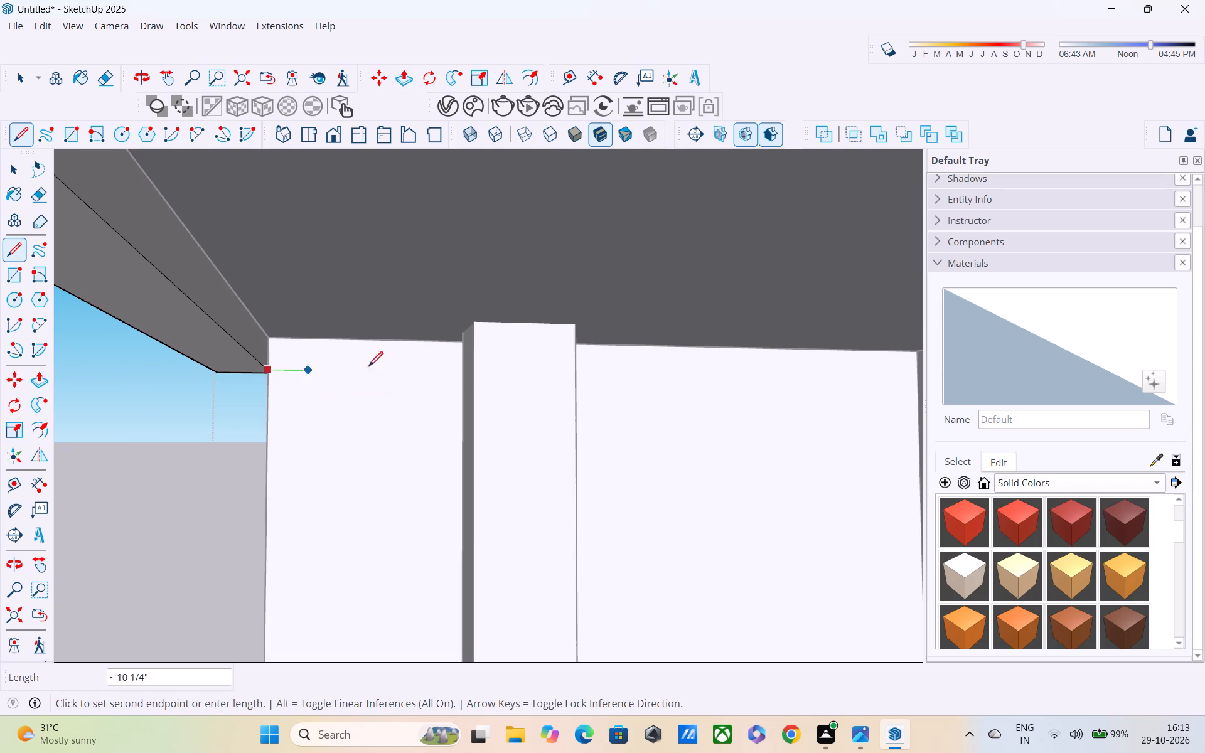
middle_drag(511, 355, 278, 399)
middle_drag(326, 401, 407, 353)
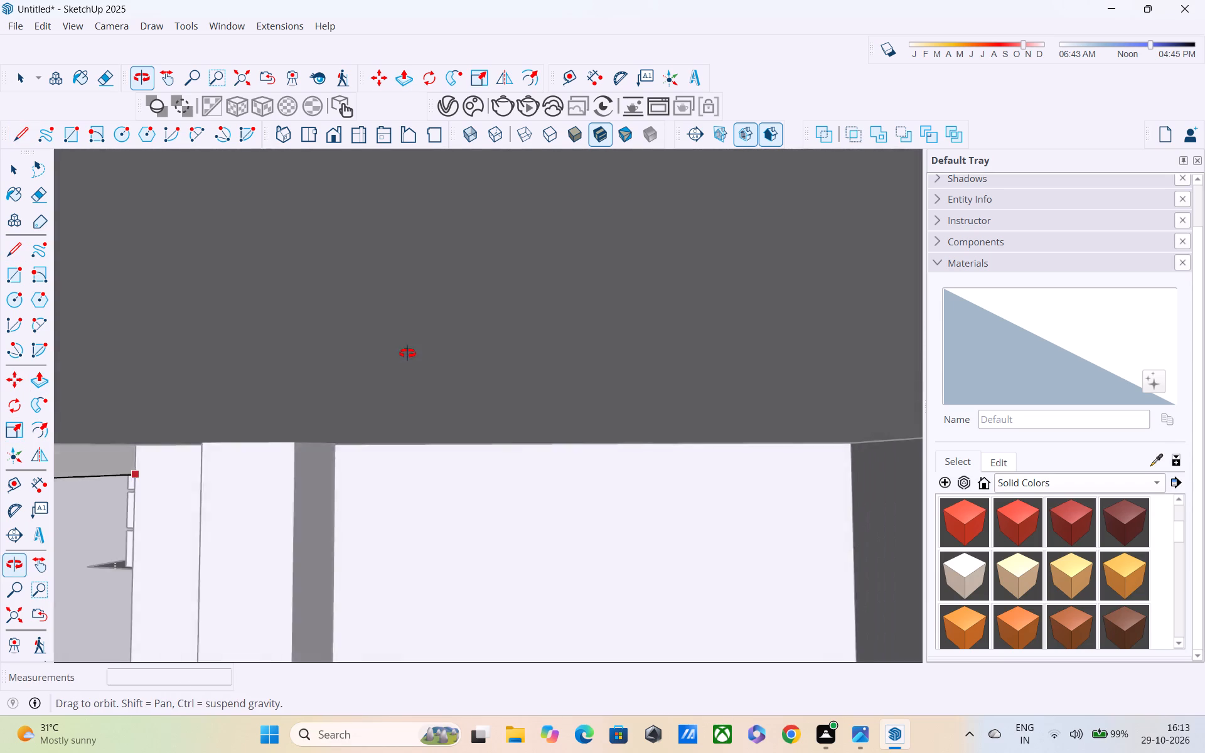
middle_drag(407, 353, 476, 353)
shift+middle_drag(469, 468, 468, 438)
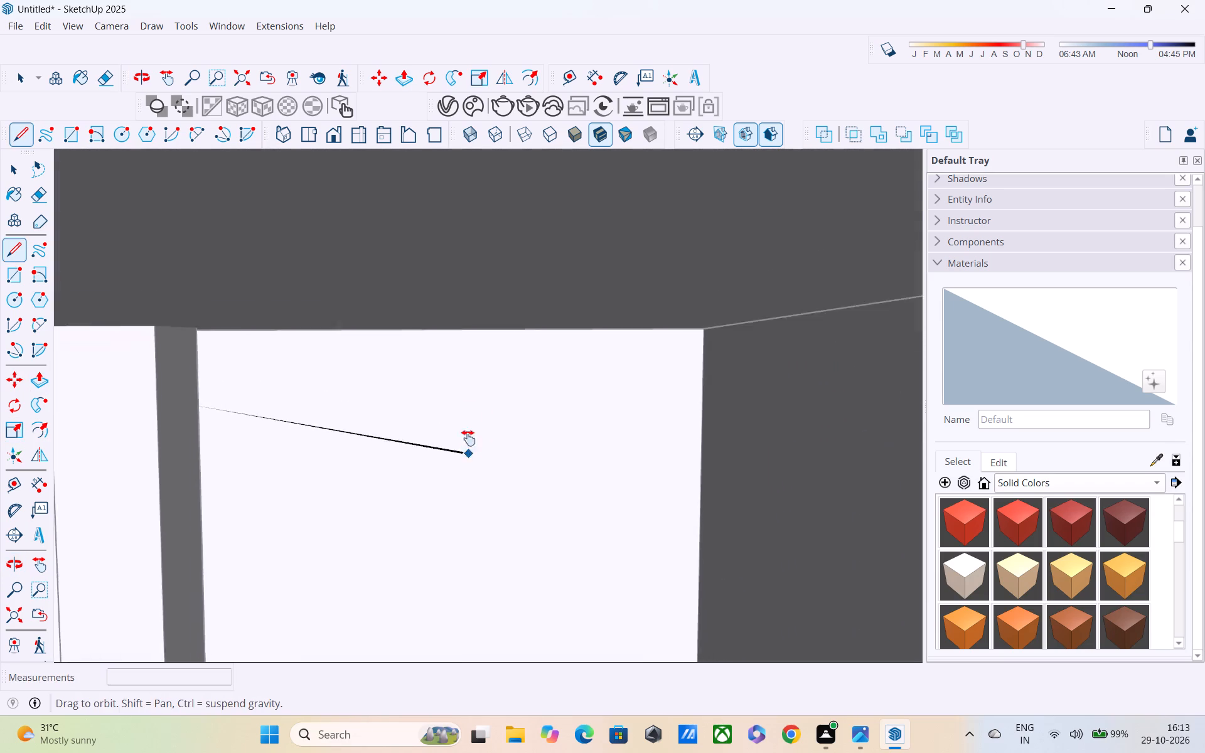
shift+middle_drag(468, 438, 483, 386)
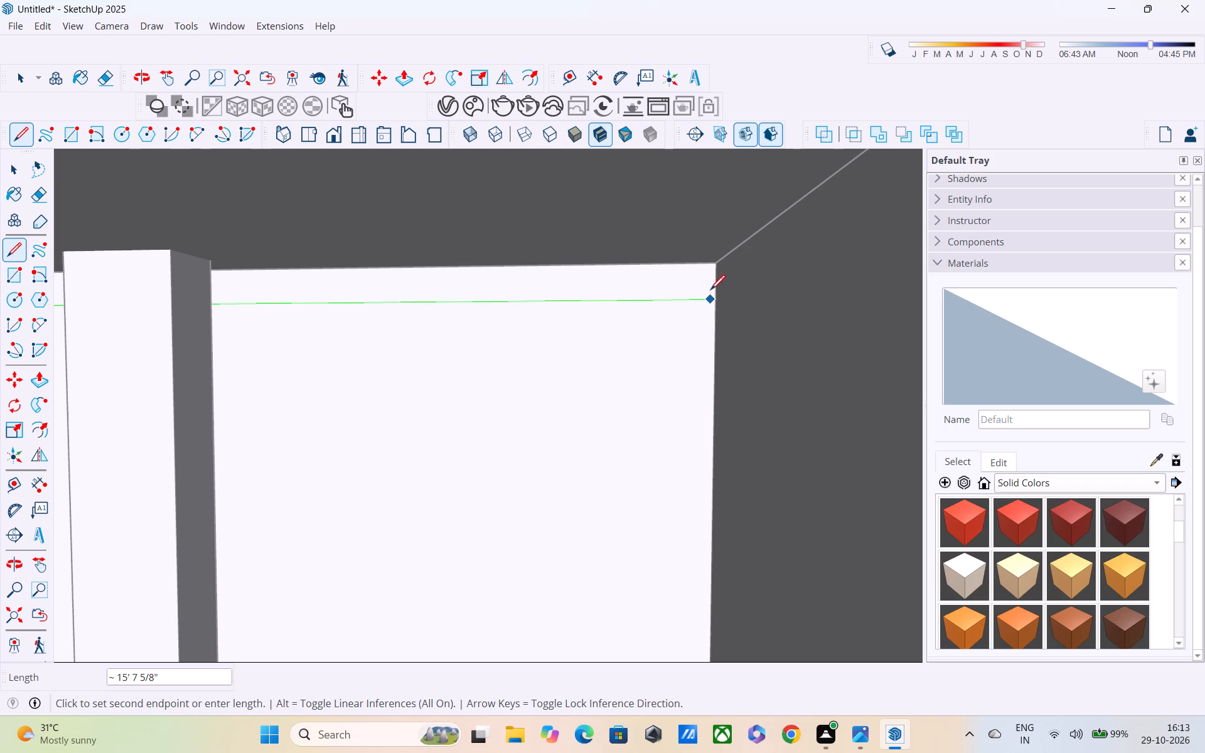
click(714, 294)
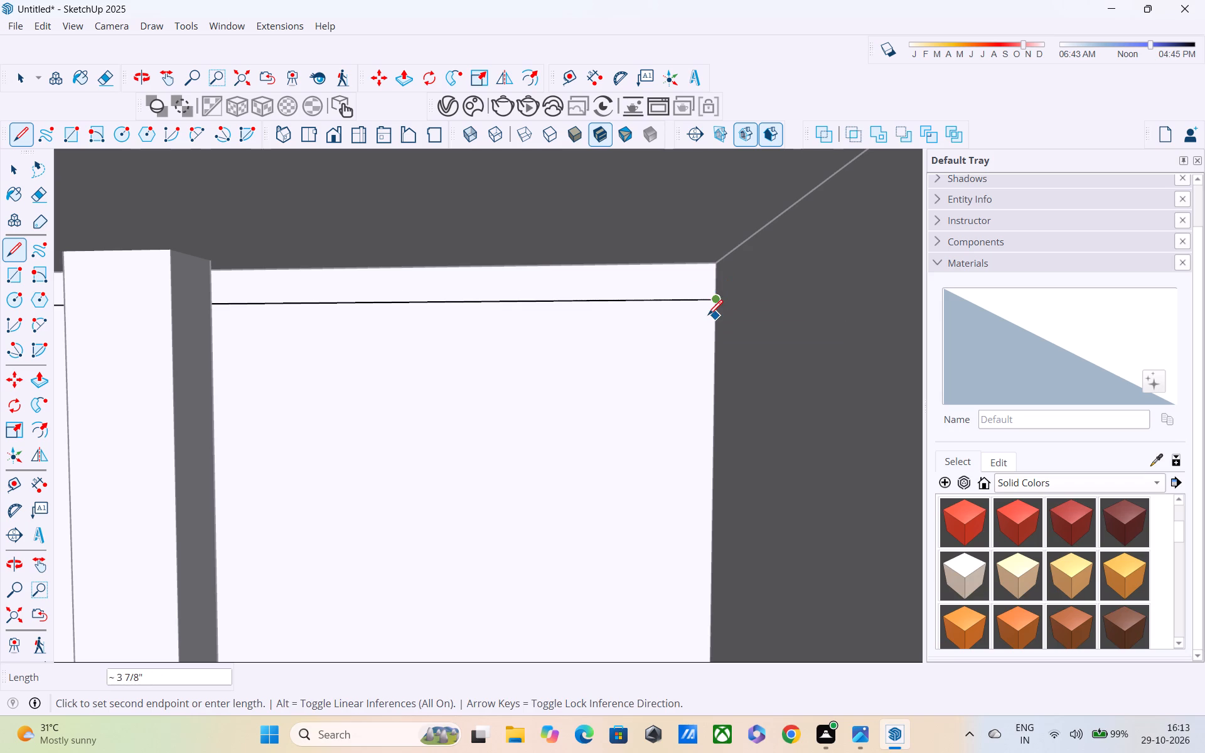
Open the upper-floor wall group and draw a horizontal line about 15' 9" long across the balcony's side wall, along the beam's underside level.
key(space)
double_click(676, 319)
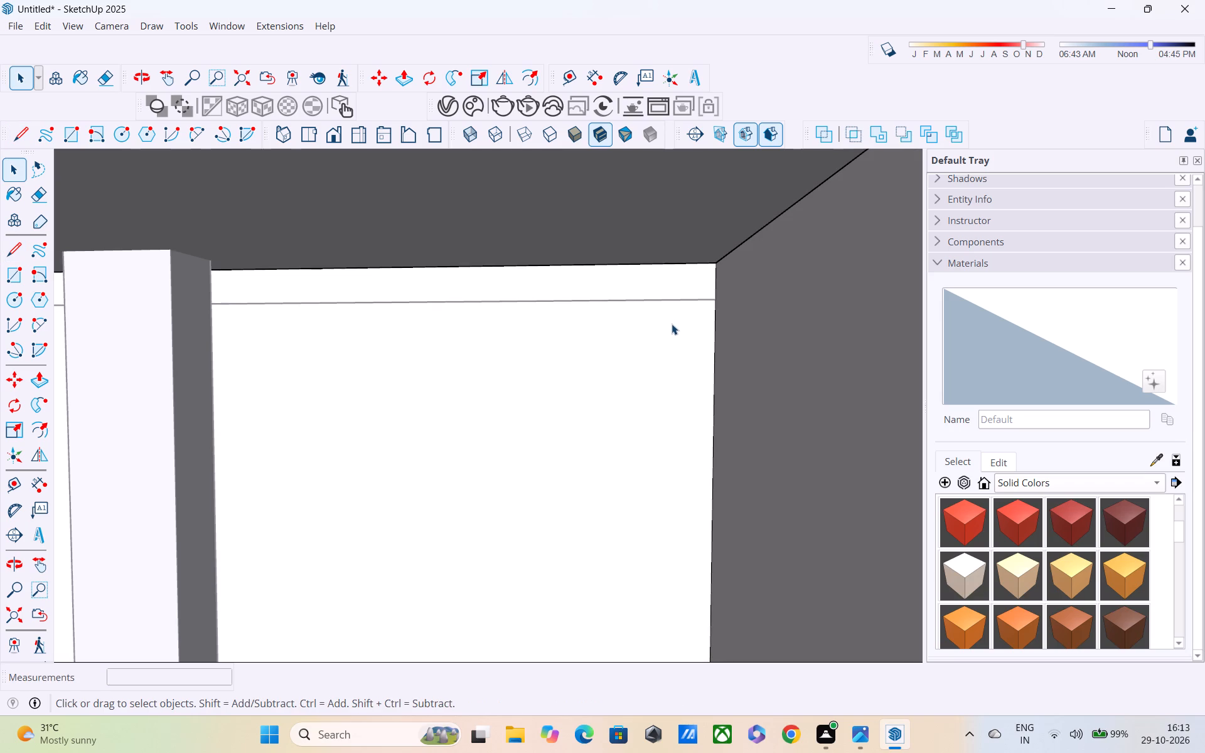
scroll(672, 324, down, 3)
click(4, 612)
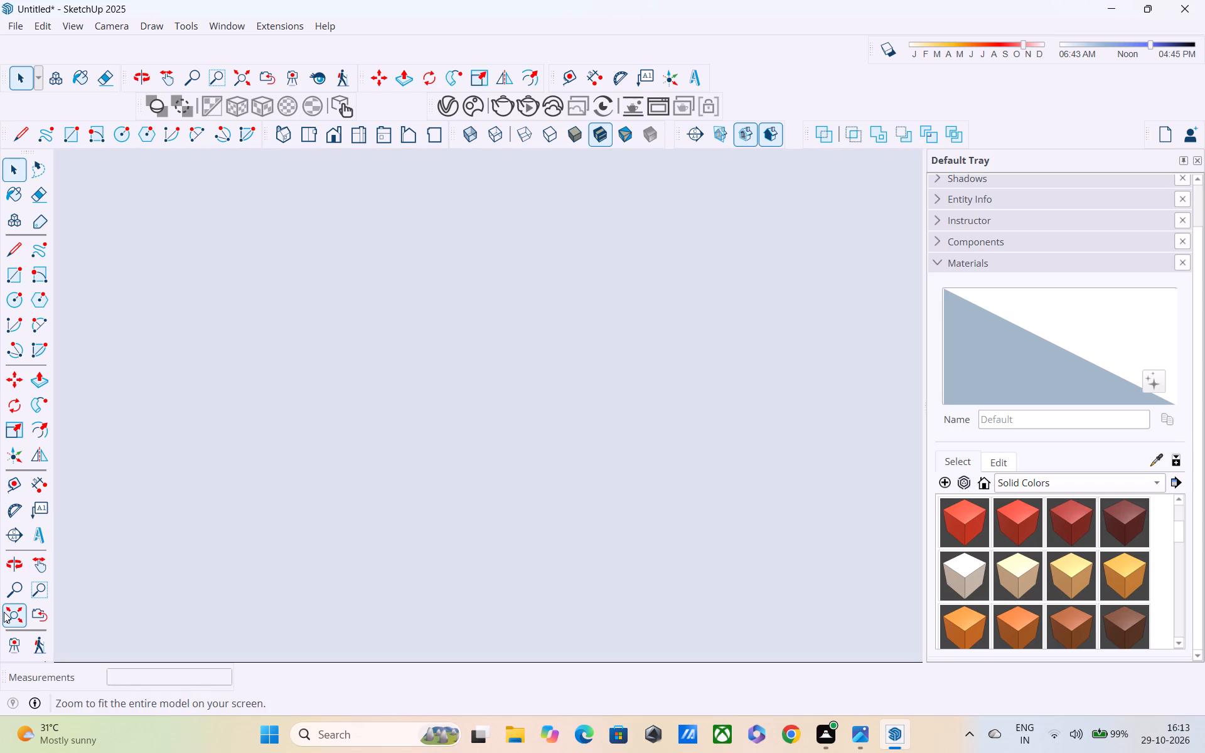
middle_drag(259, 434, 503, 371)
scroll(400, 370, up, 3)
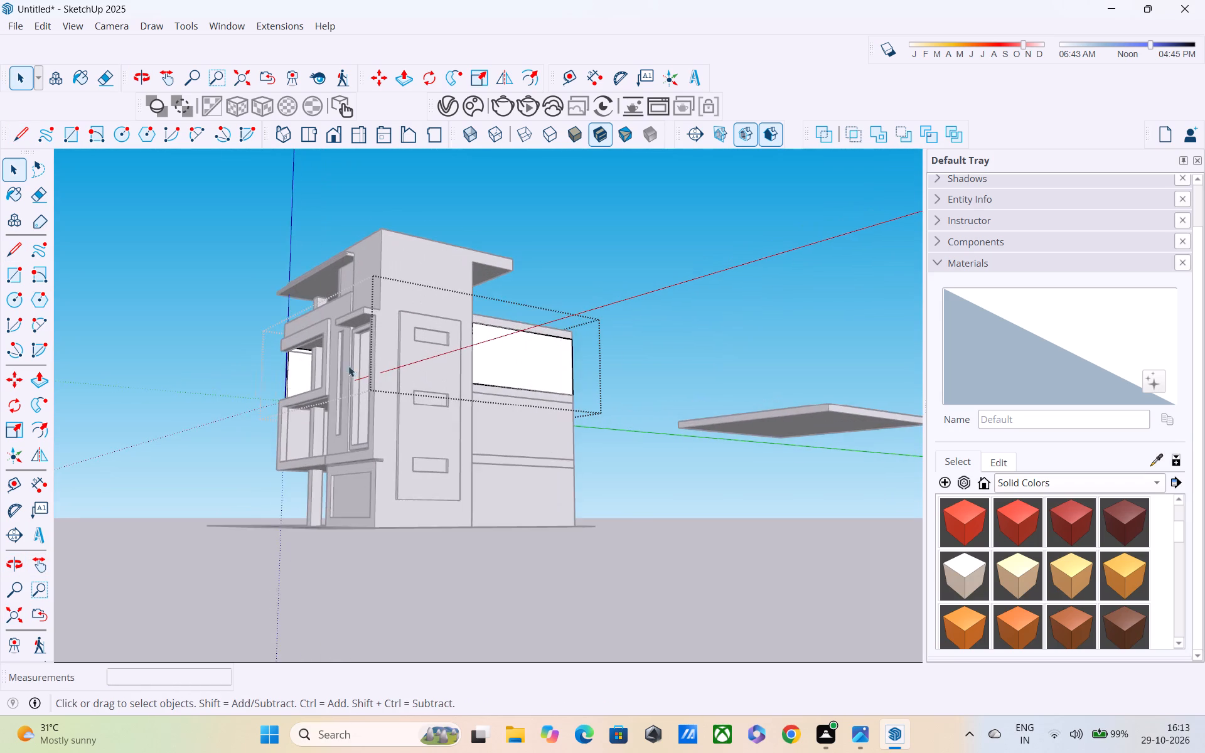
scroll(348, 366, up, 3)
shift+middle_drag(343, 364, 419, 412)
scroll(311, 400, up, 11)
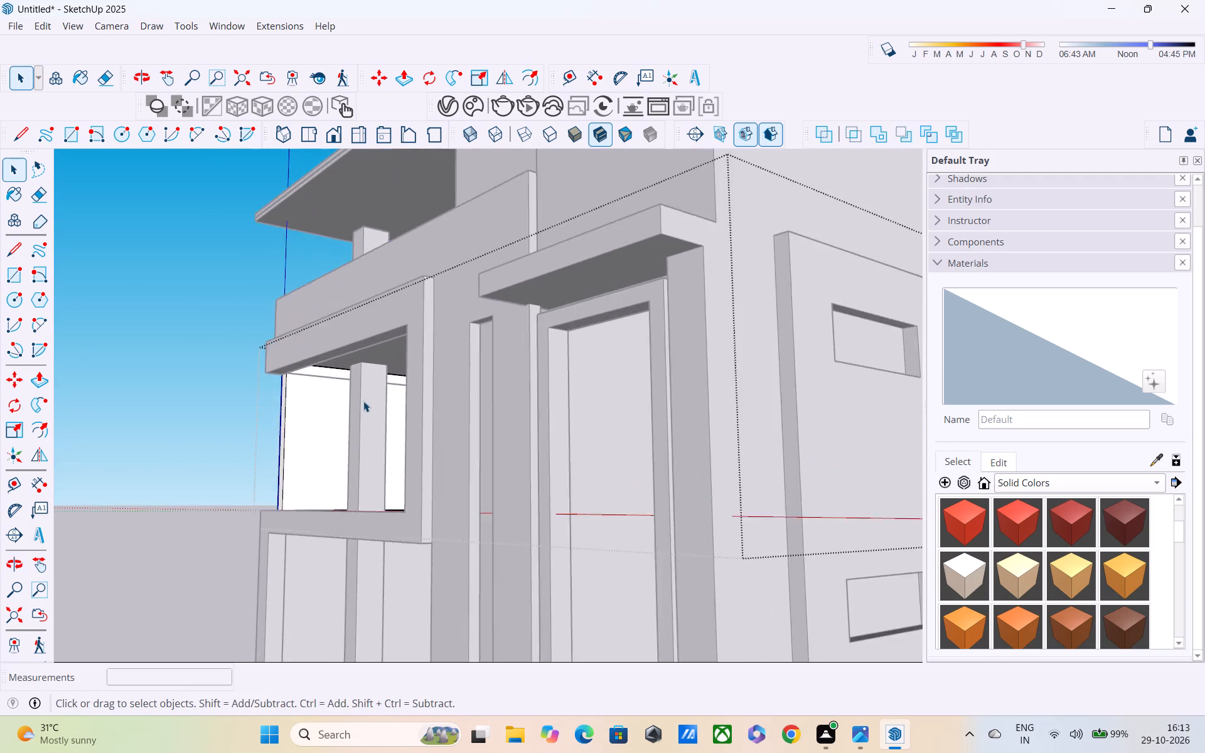
scroll(364, 397, up, 12)
middle_drag(362, 390, 340, 401)
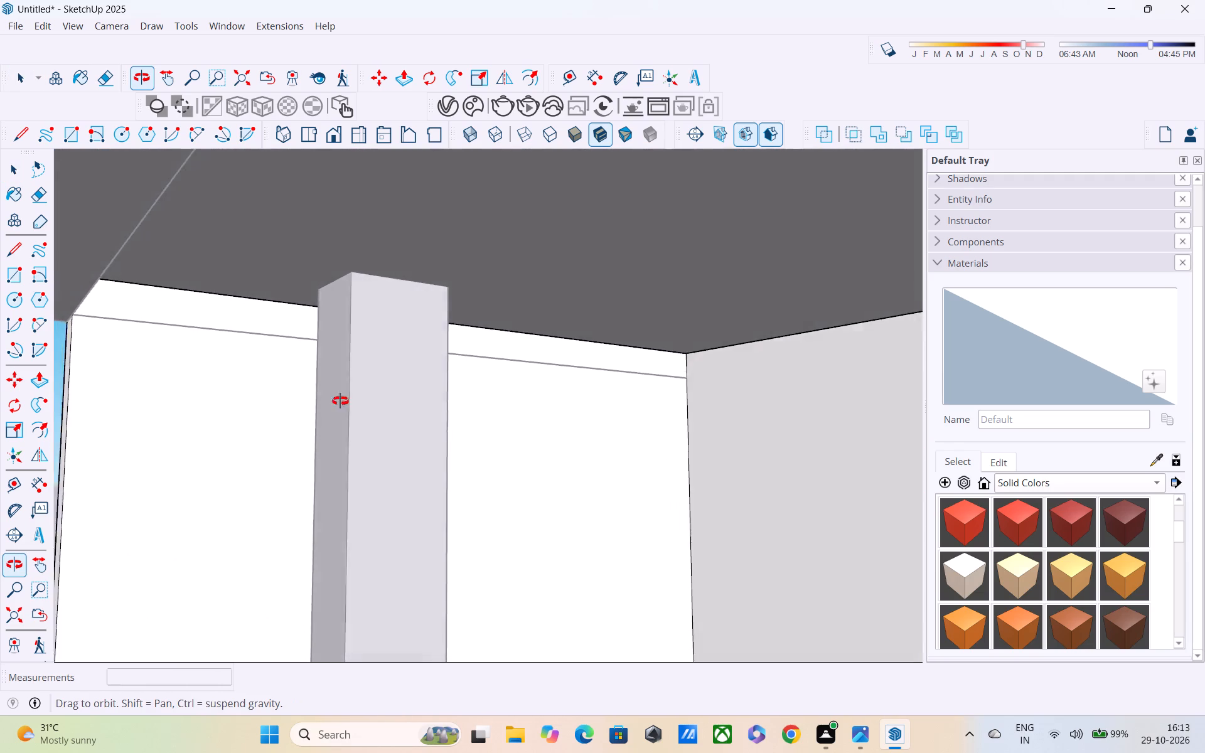
middle_drag(340, 401, 239, 460)
key(k)
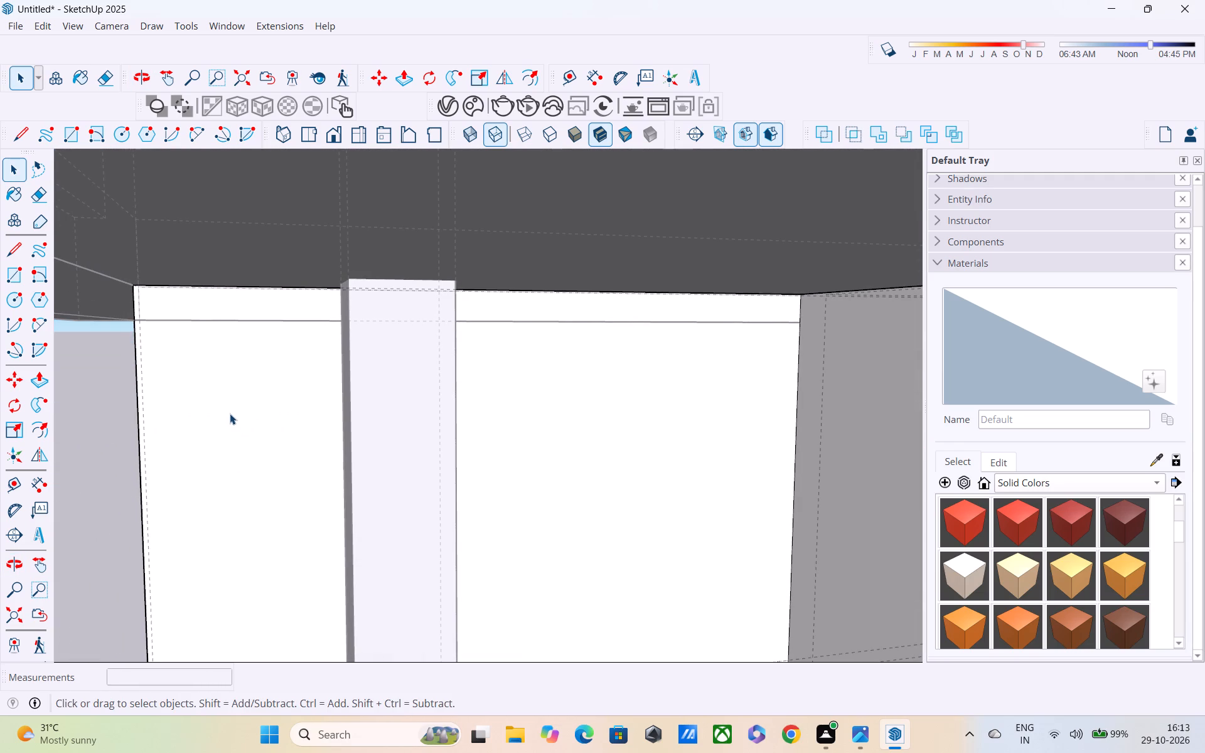
text(kl;)
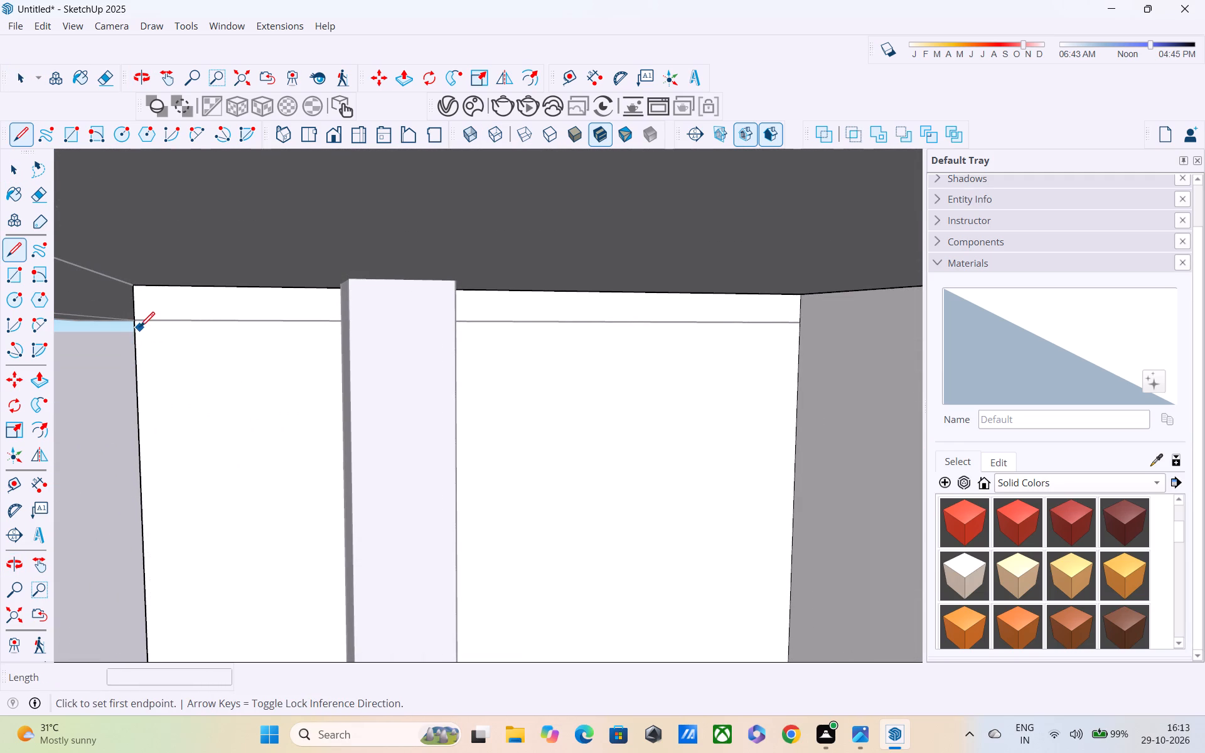
click(134, 321)
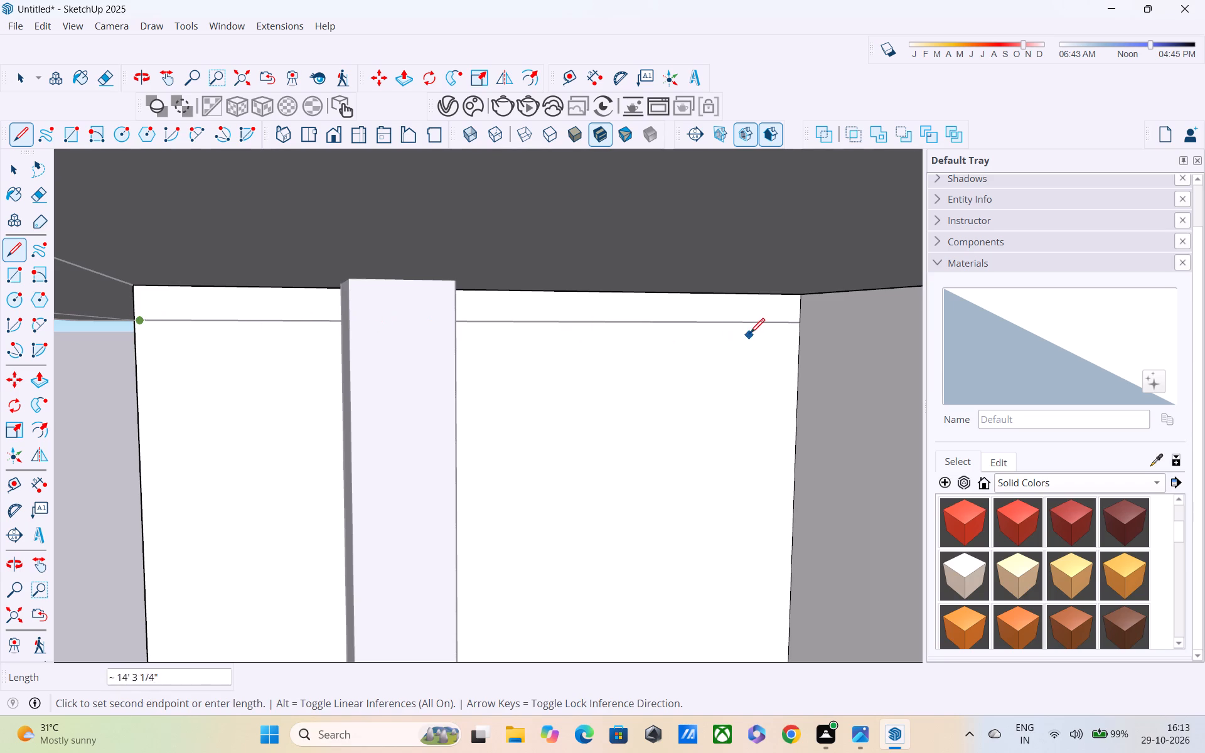
click(798, 326)
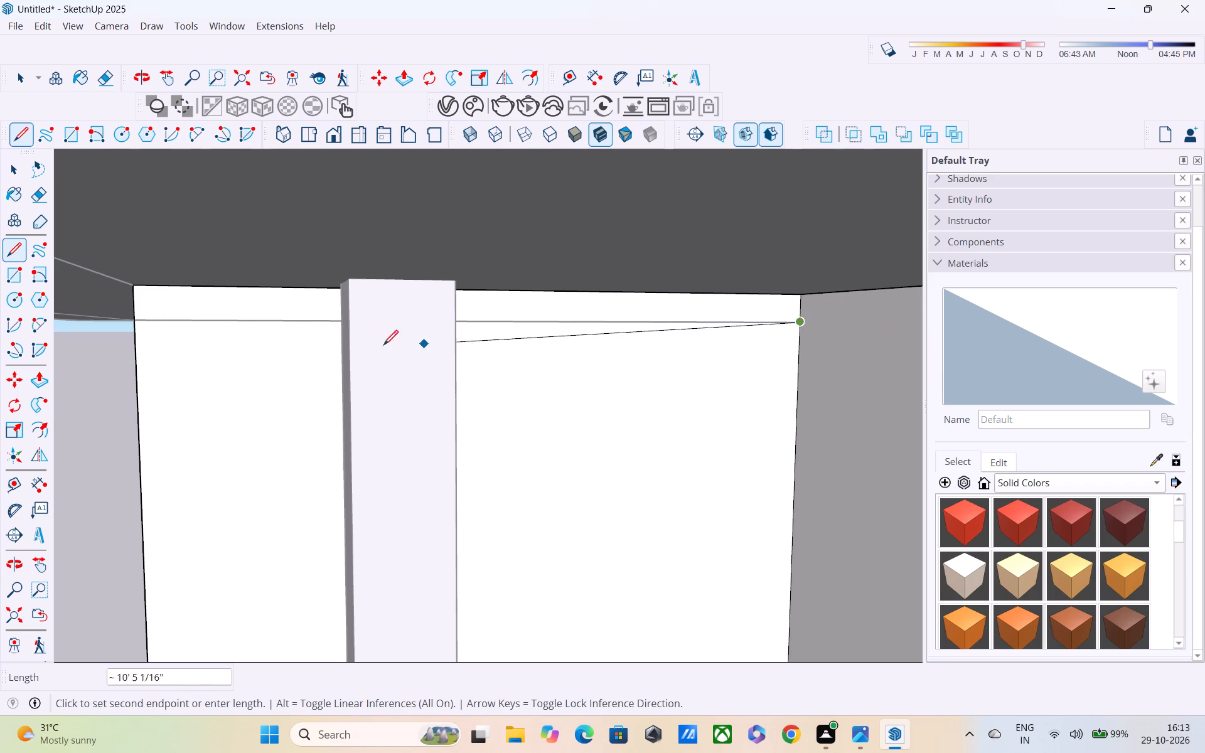
click(135, 323)
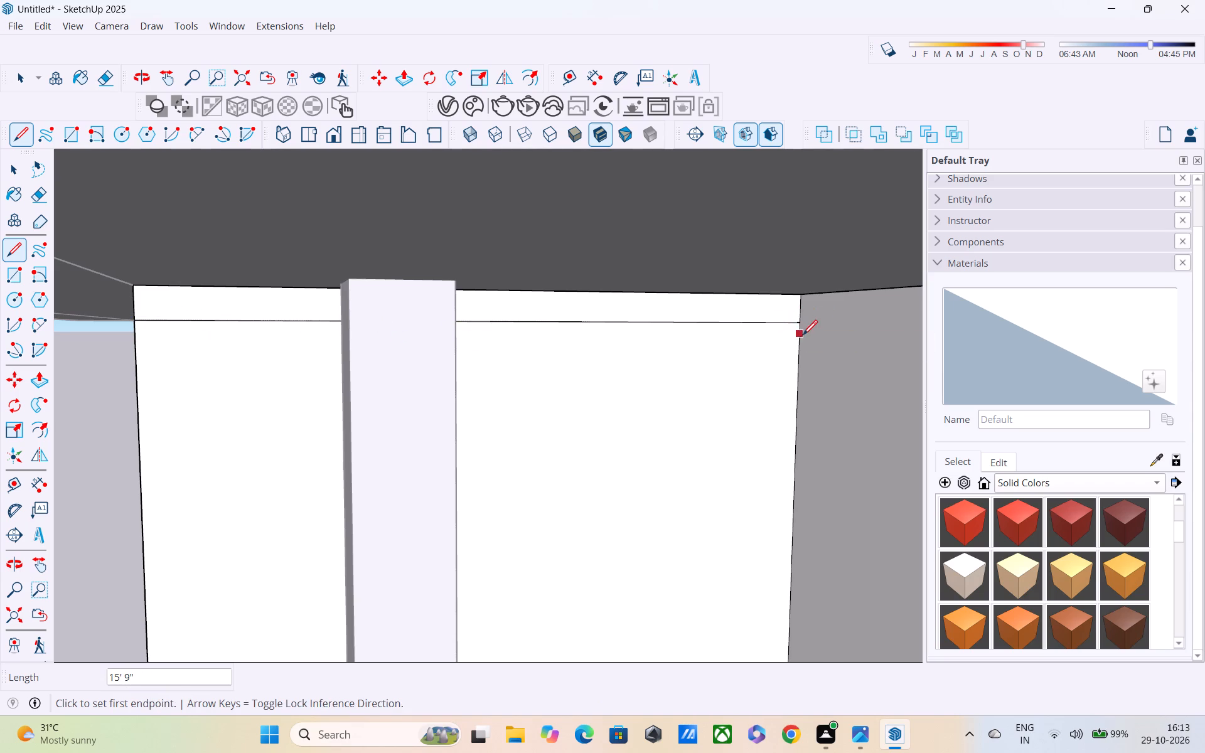
key(space)
Place a vertical guide on the upper balcony's side wall, 1.5' from its back corner.
key(t)
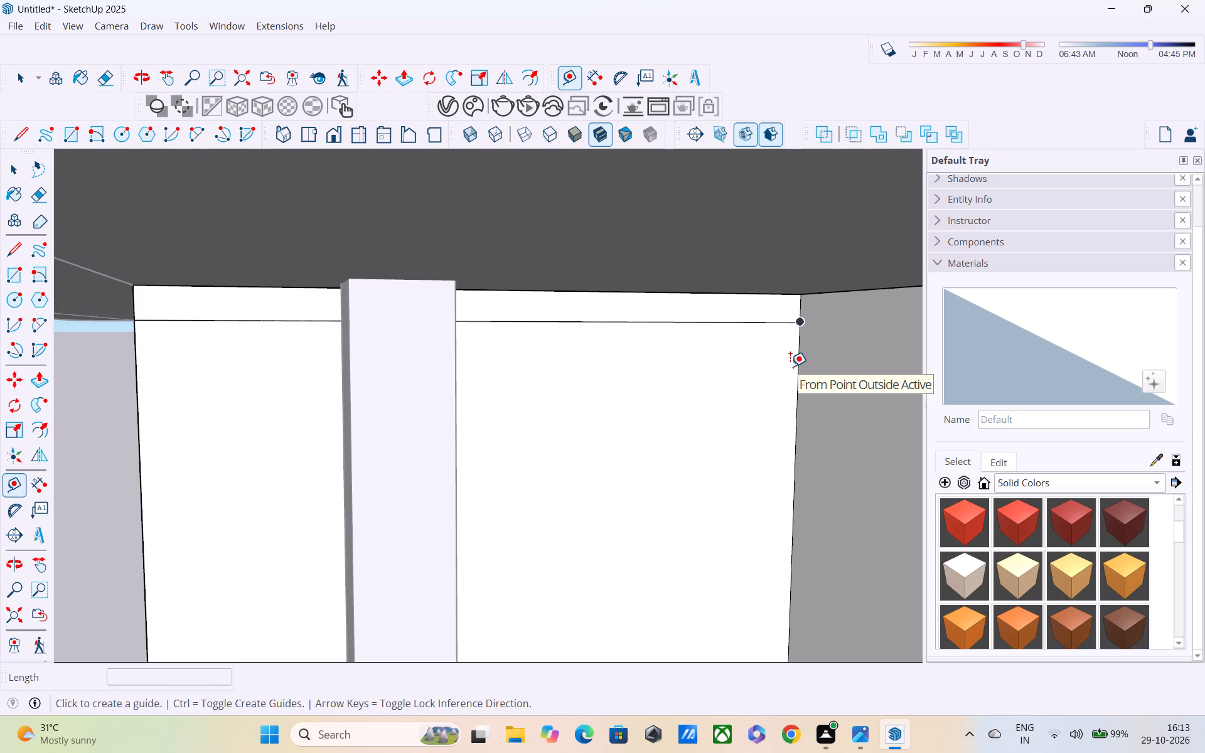
click(798, 373)
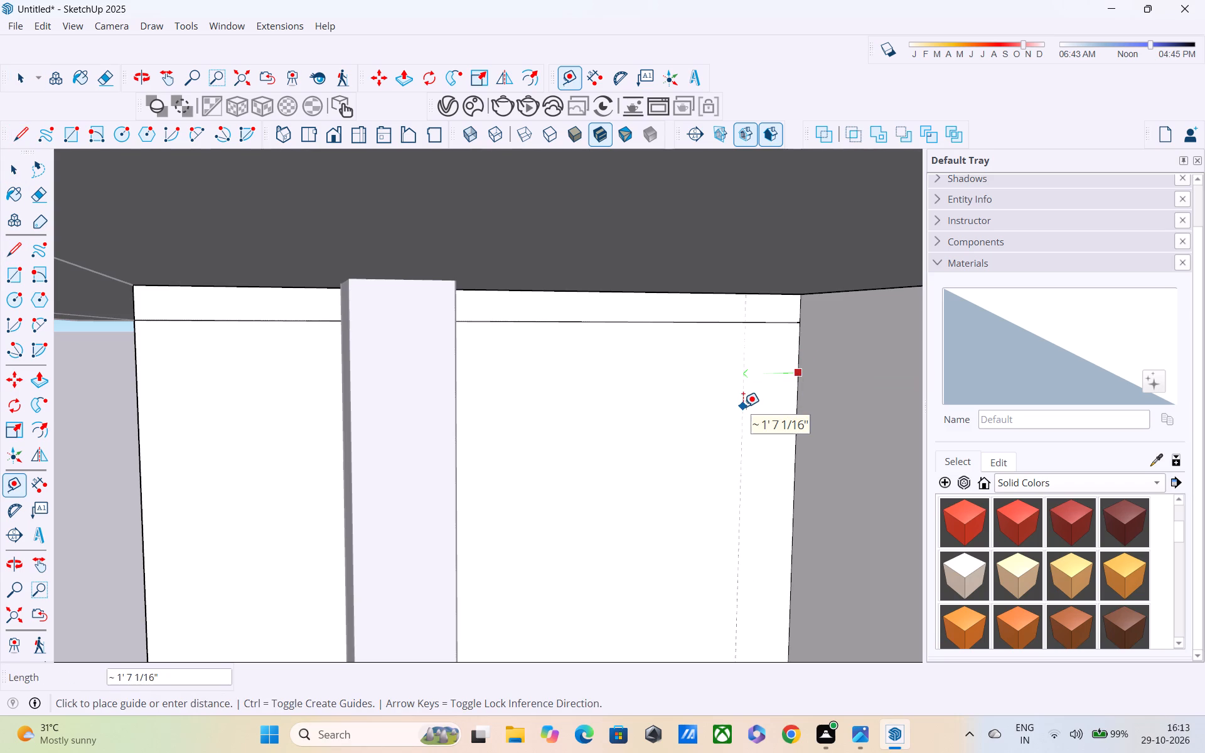
text(1.5')
key(Return)
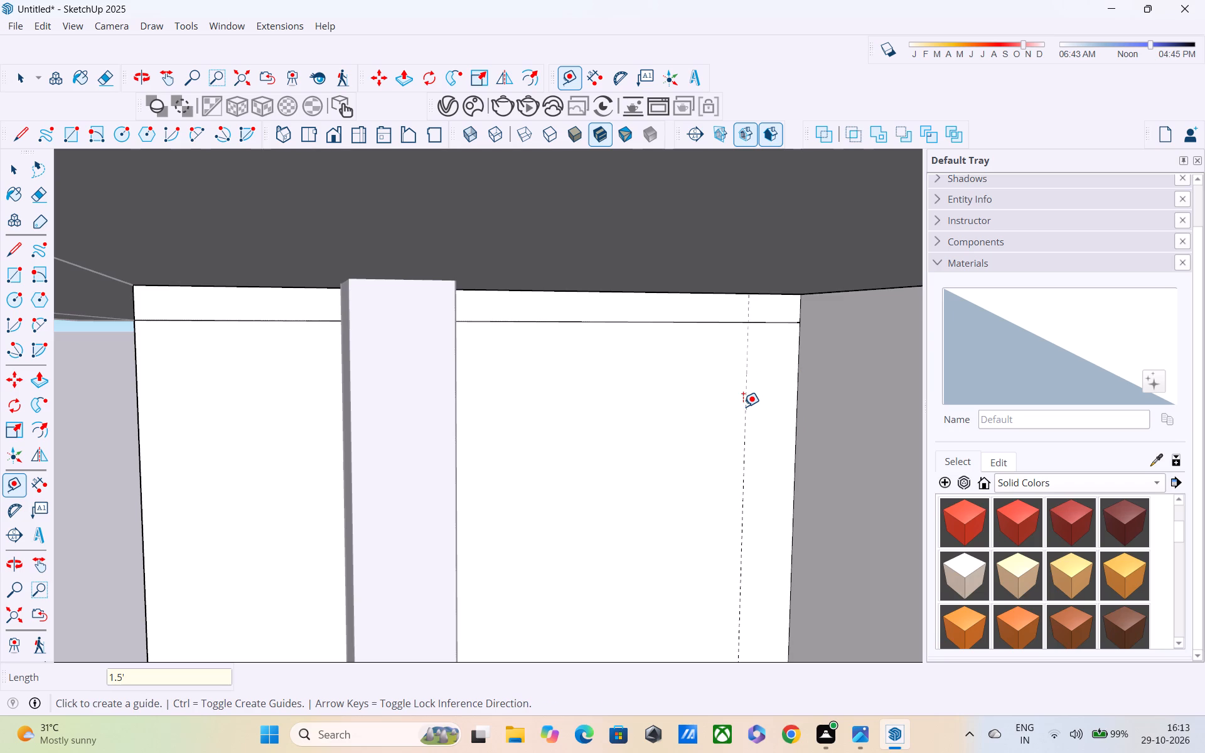
Draw a vertical line along the guide from the horizontal line down to the balcony floor.
key(l)
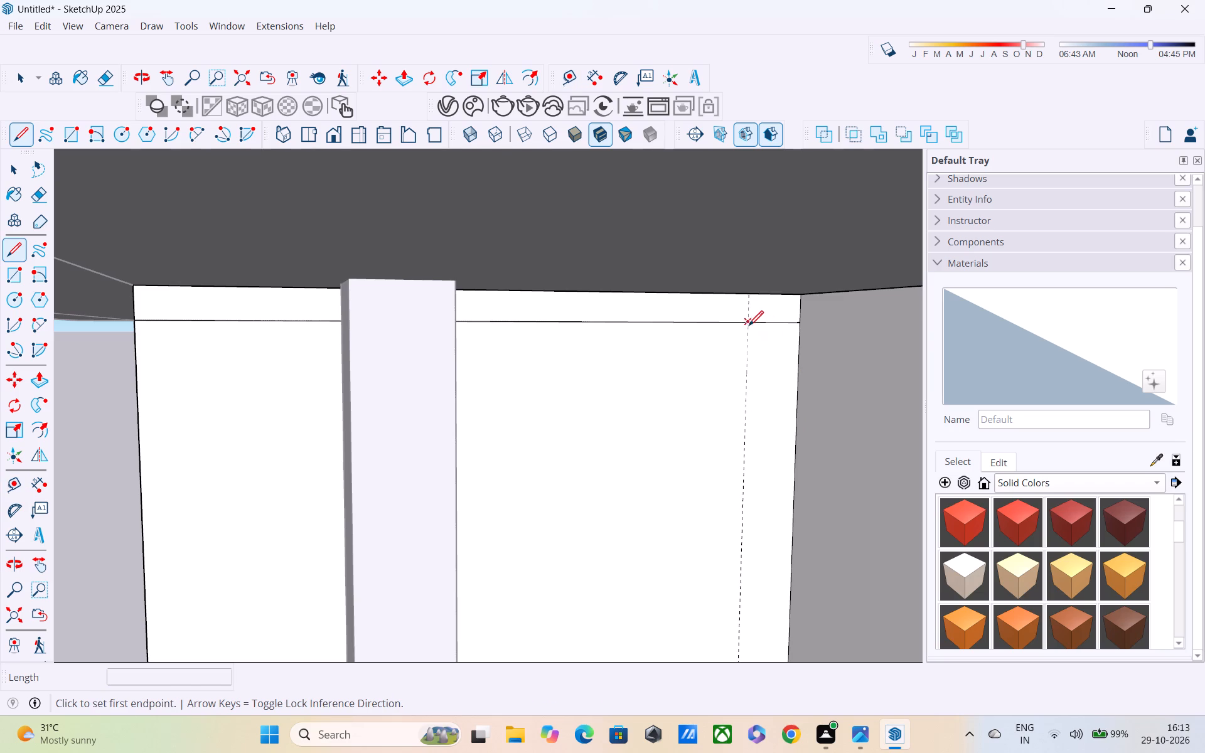
click(747, 325)
scroll(746, 548, down, 1)
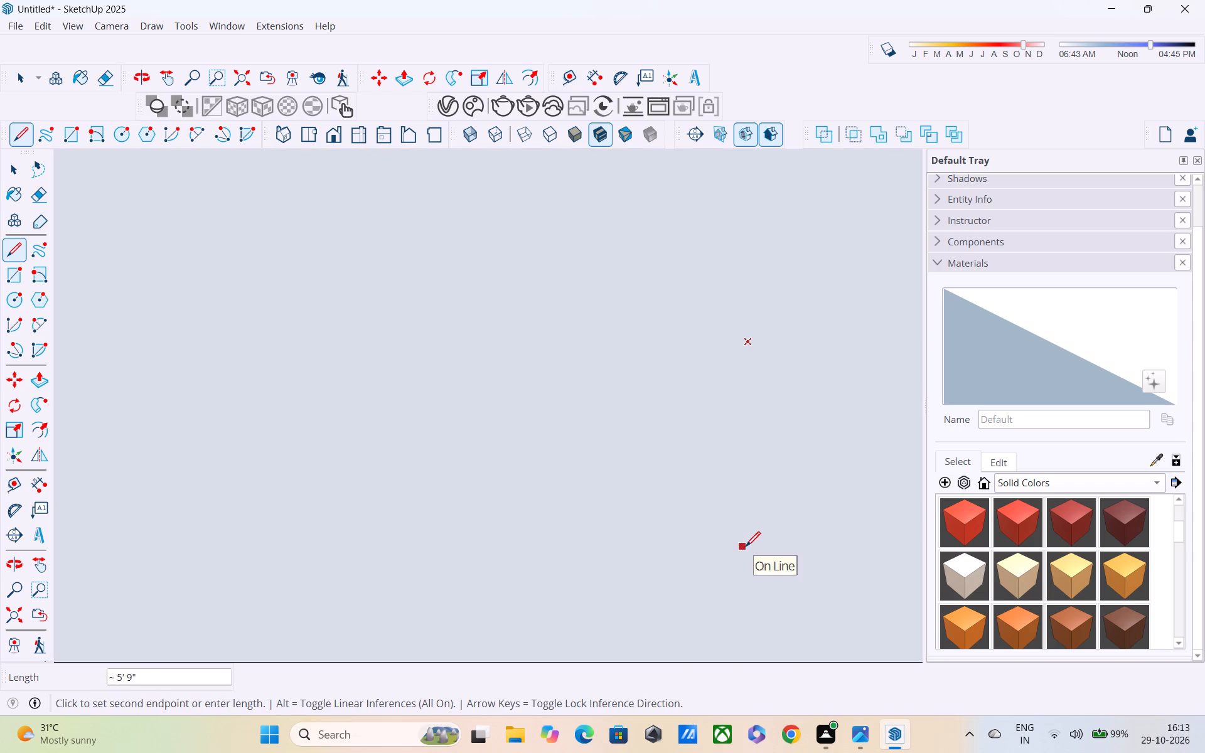
shift+middle_drag(740, 537, 737, 530)
click(12, 618)
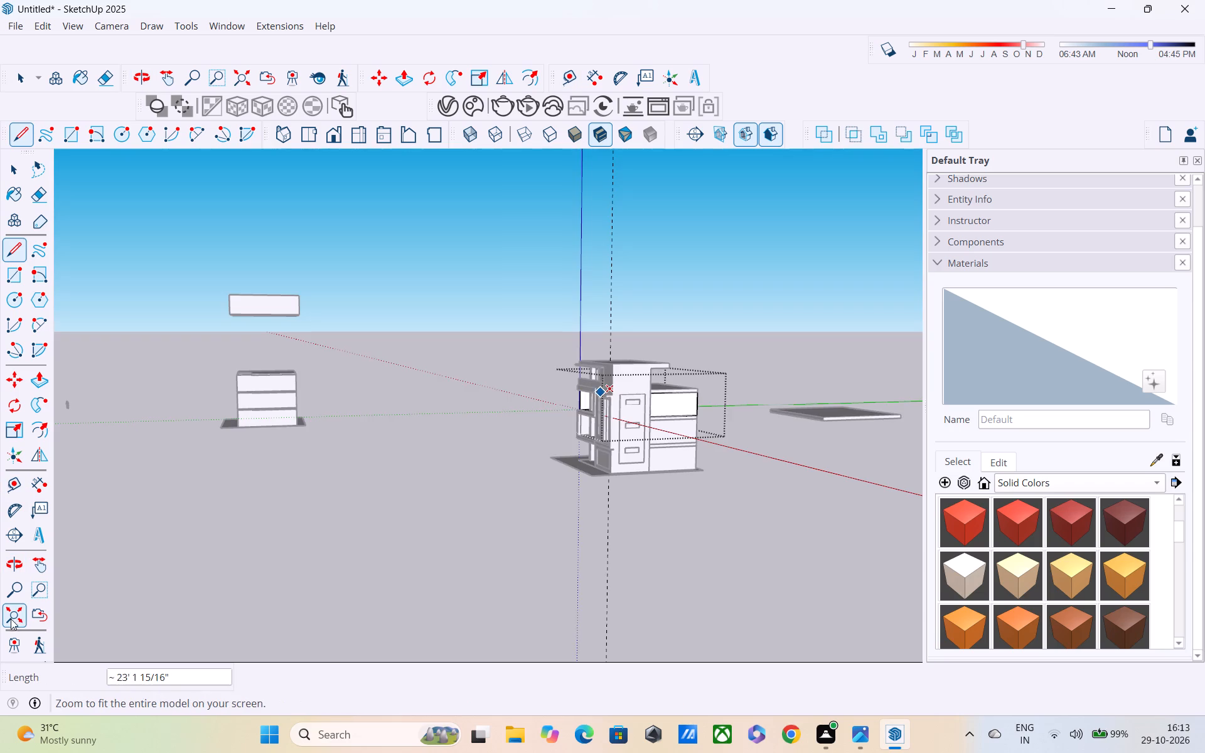
middle_drag(536, 470, 712, 489)
scroll(842, 417, up, 9)
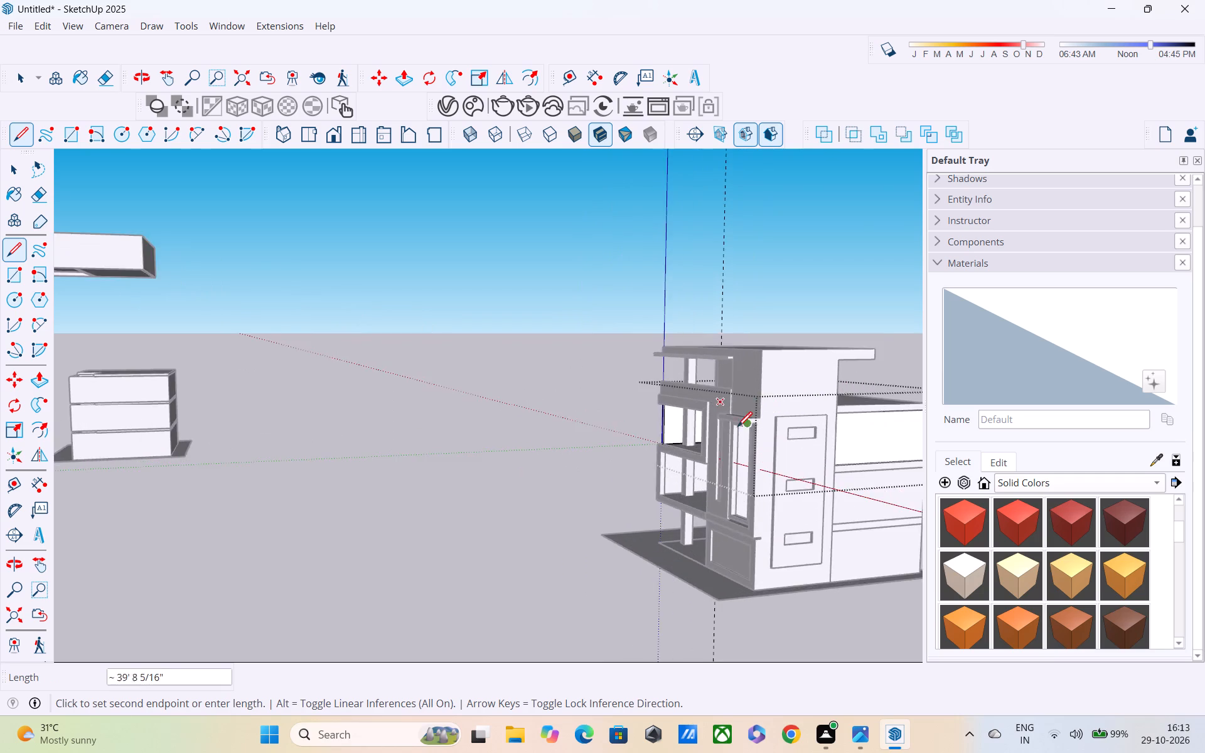
scroll(737, 428, up, 6)
middle_drag(700, 420, 872, 367)
scroll(857, 368, up, 3)
shift+middle_drag(831, 376, 780, 400)
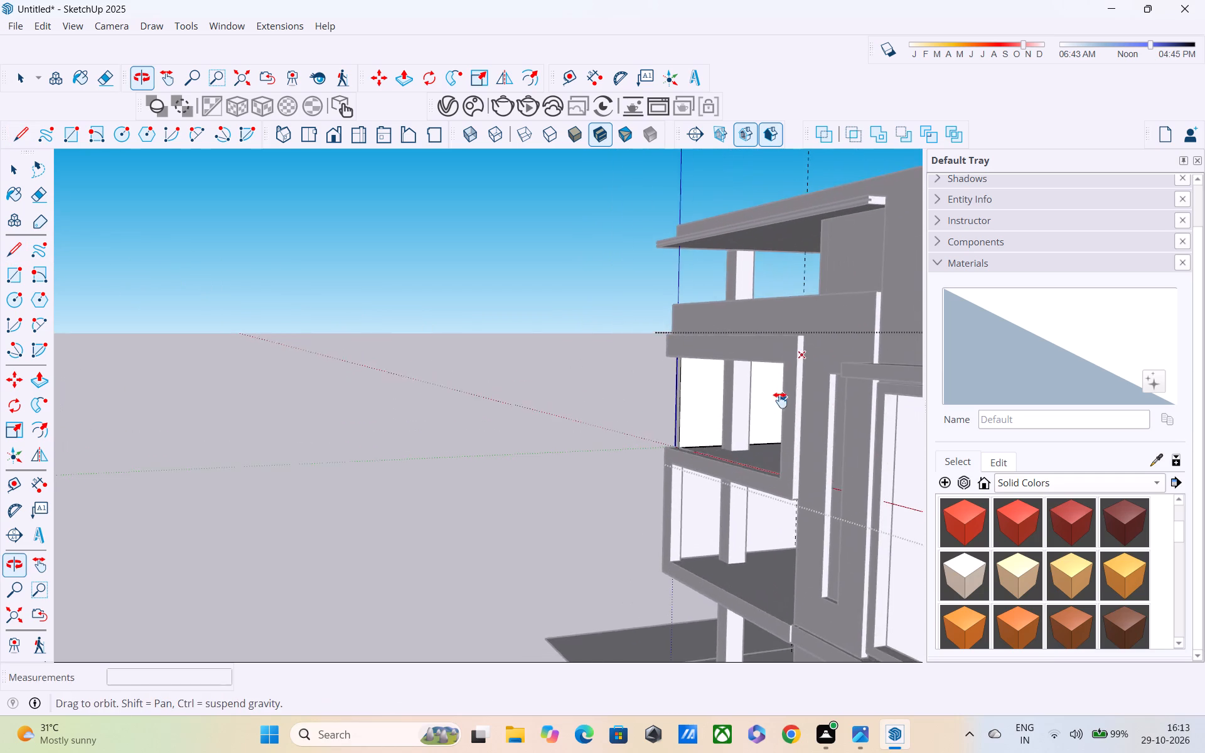
shift+middle_drag(780, 400, 780, 401)
scroll(781, 402, up, 9)
scroll(778, 376, down, 1)
scroll(764, 383, up, 7)
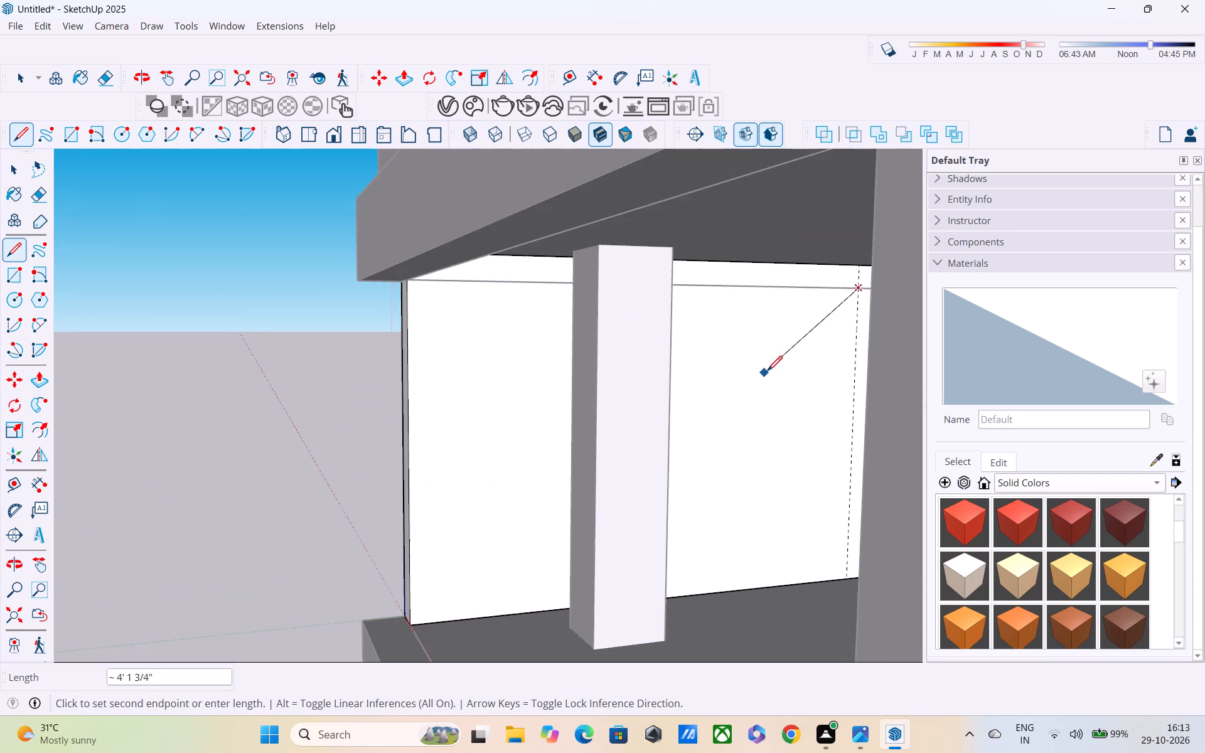
scroll(775, 369, up, 4)
middle_drag(785, 363, 665, 306)
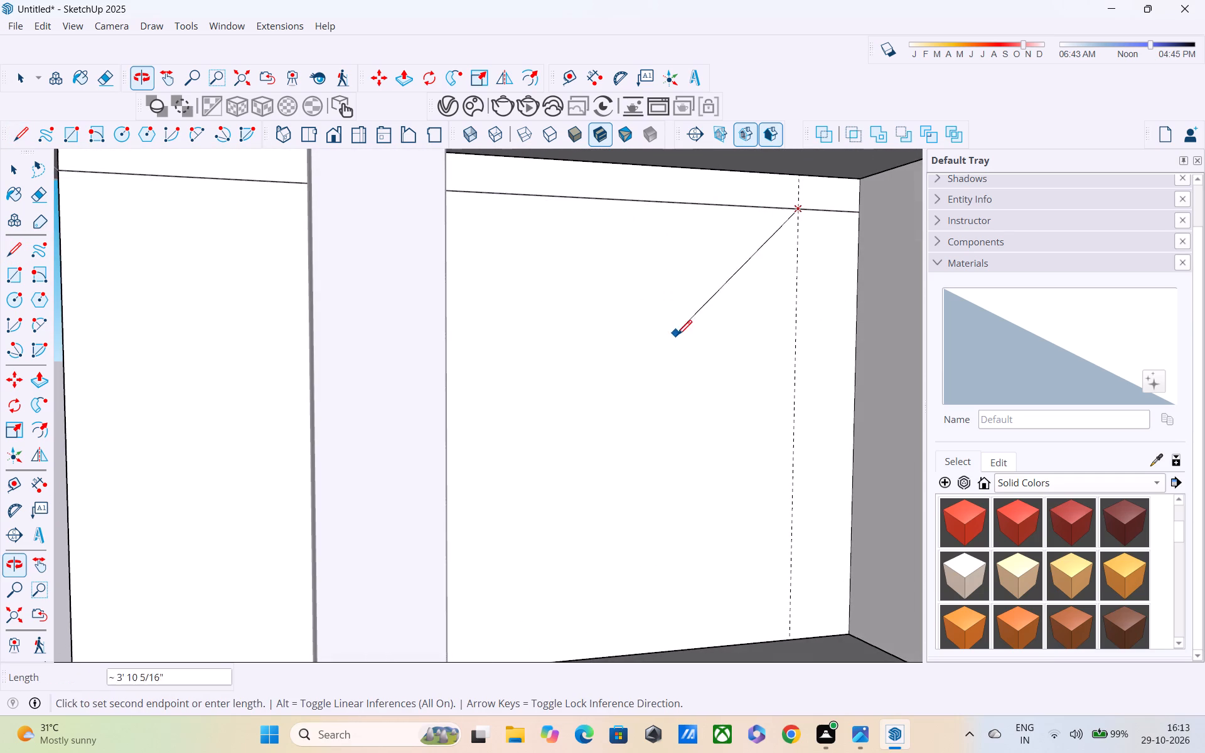
click(786, 646)
key(space)
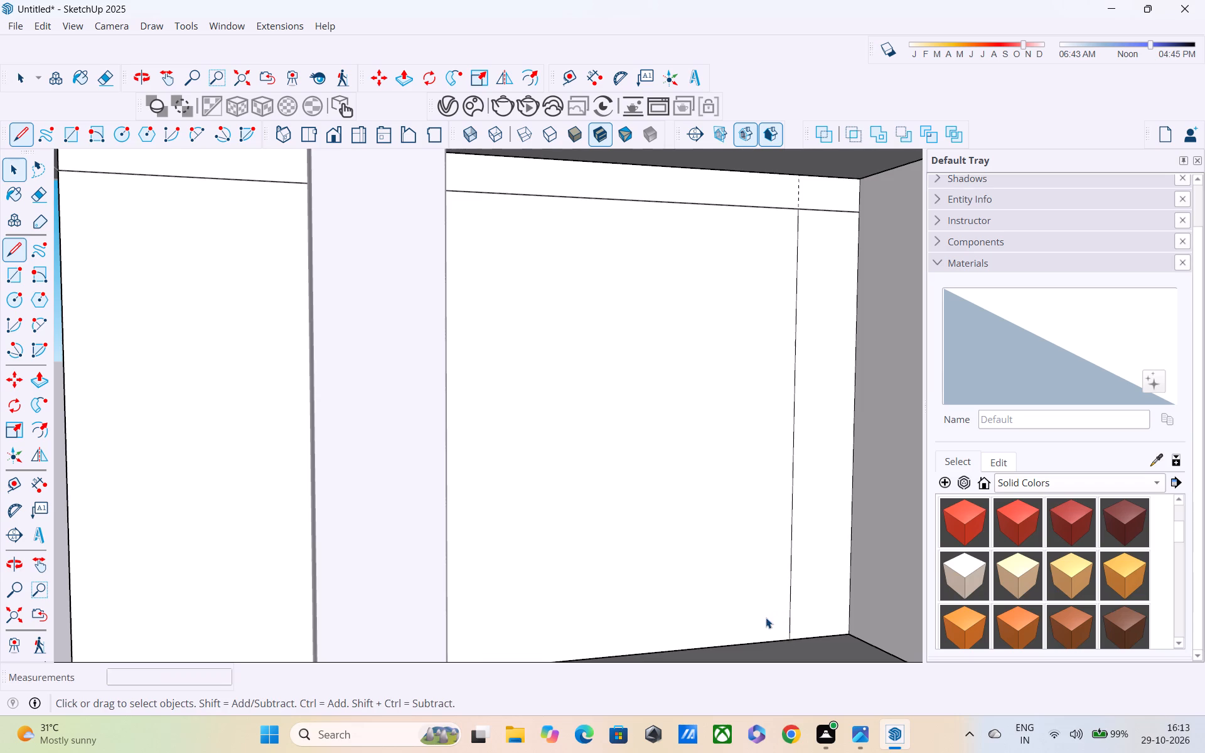
Push the large side-wall panel below the horizontal line through the full 9" wall thickness to cut an opening.
scroll(758, 606, down, 4)
shift+middle_drag(580, 593, 785, 589)
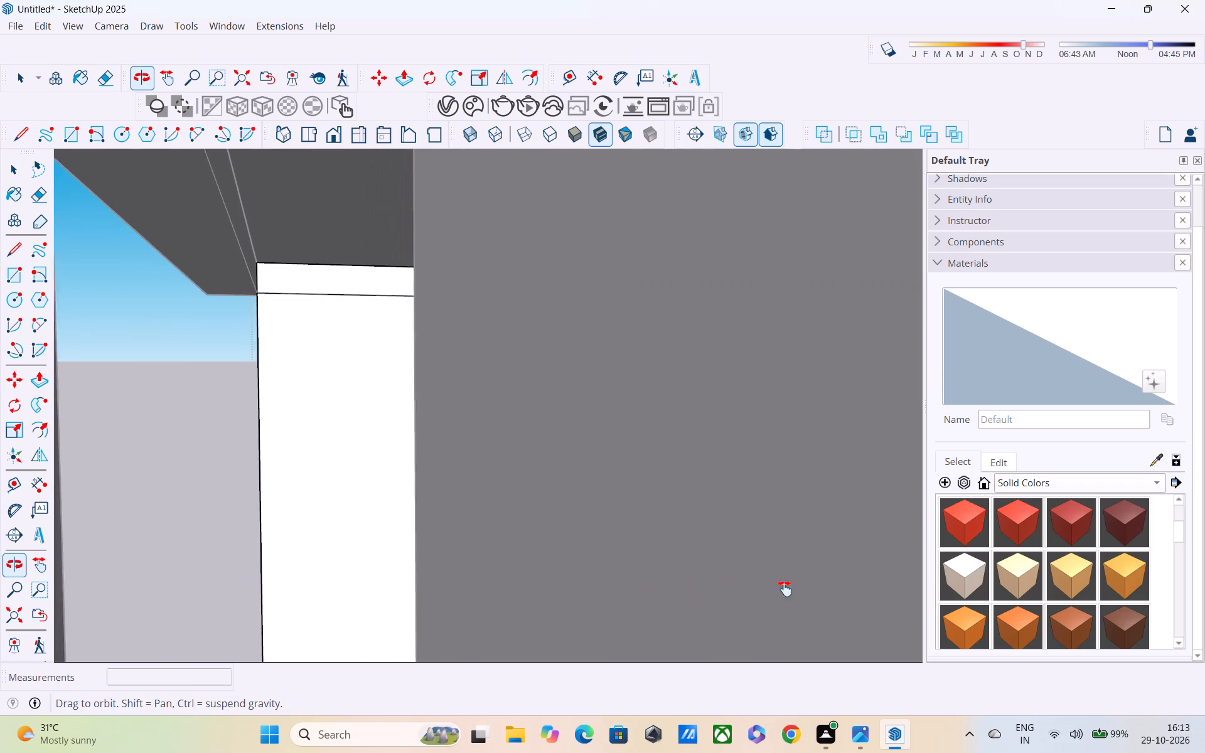
shift+middle_drag(785, 589, 1152, 572)
middle_drag(421, 545, 837, 505)
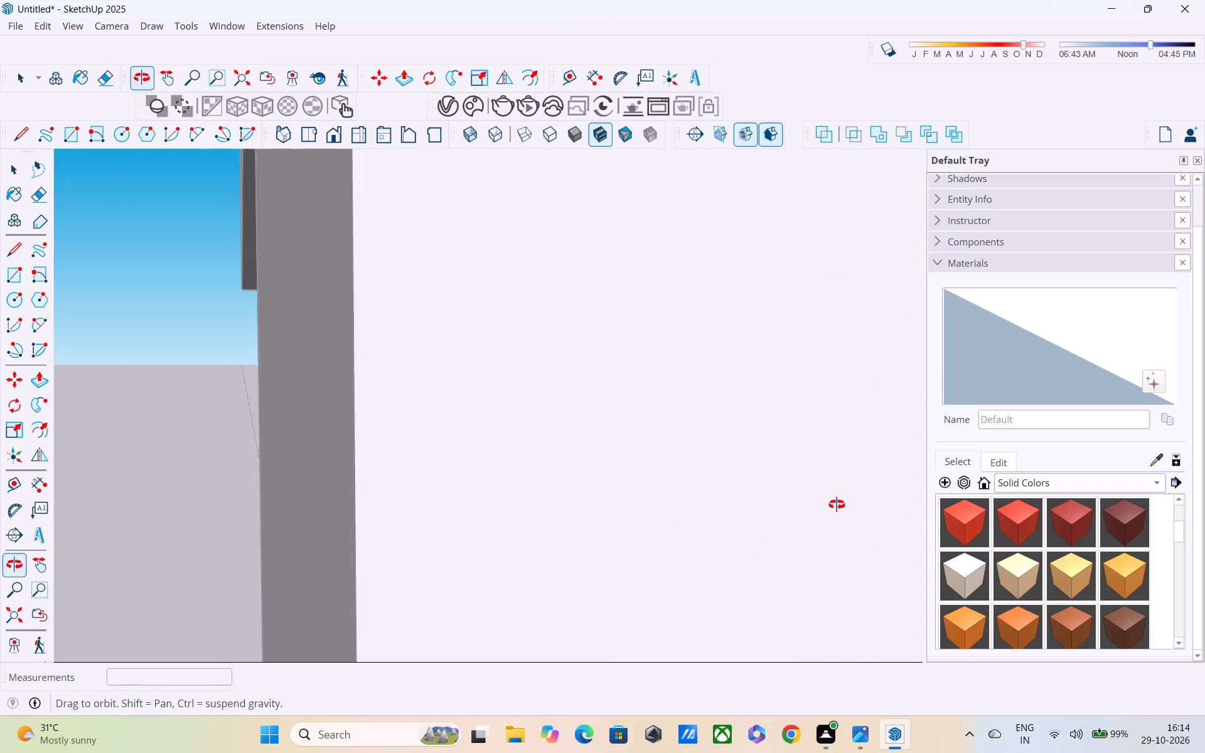
middle_drag(837, 505, 838, 505)
scroll(619, 503, down, 4)
scroll(344, 518, down, 7)
shift+middle_drag(345, 525, 737, 539)
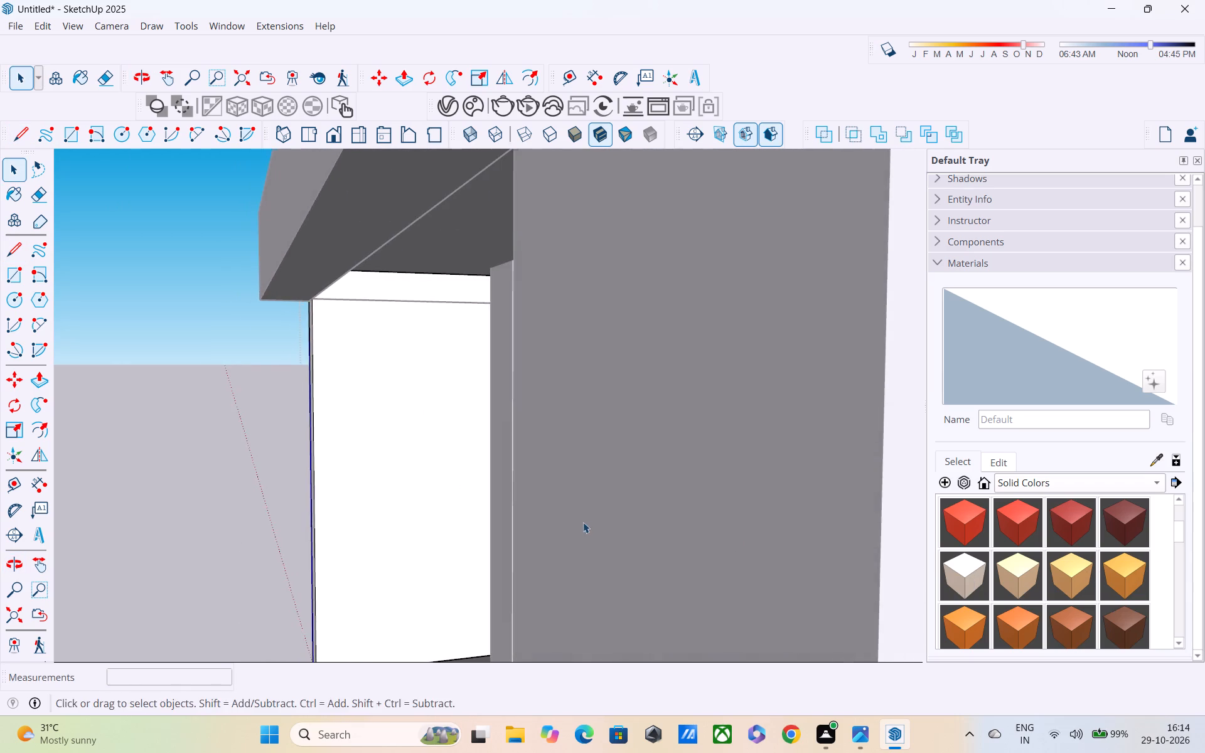
scroll(583, 522, down, 2)
shift+middle_drag(598, 523, 795, 508)
scroll(785, 511, down, 5)
shift+middle_drag(540, 478, 607, 446)
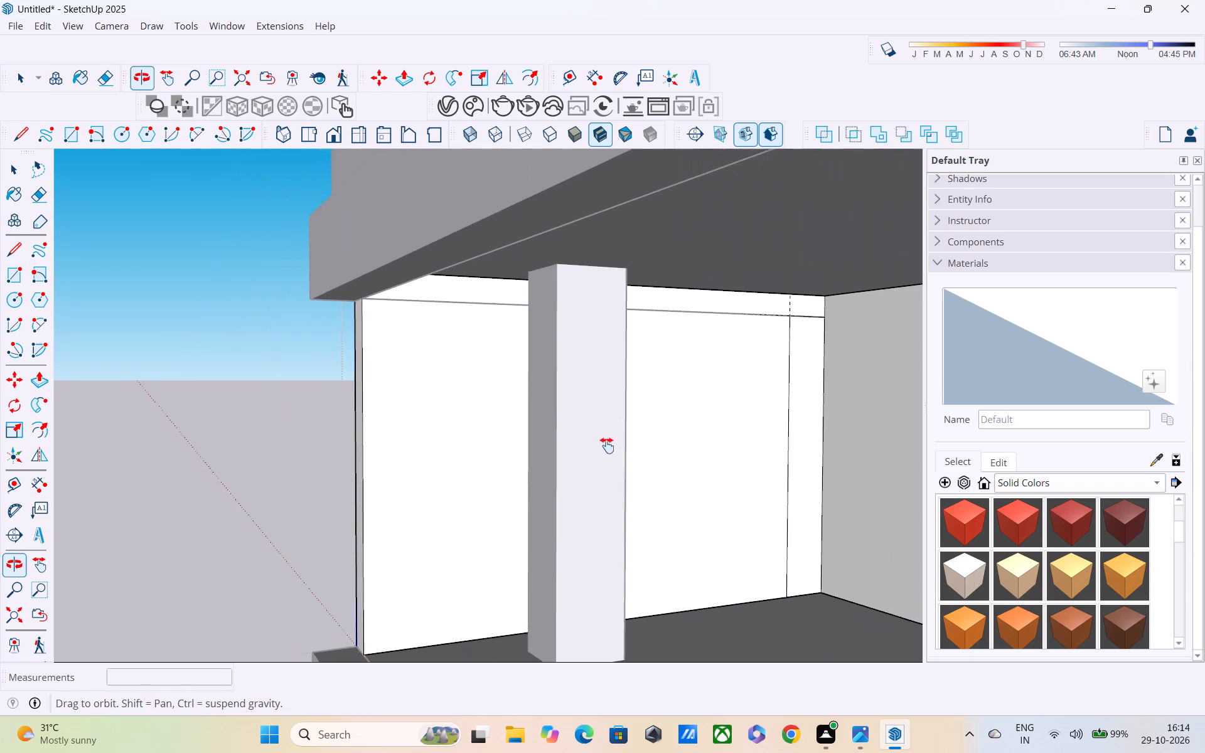
shift+middle_drag(607, 446, 610, 442)
key(p)
click(481, 529)
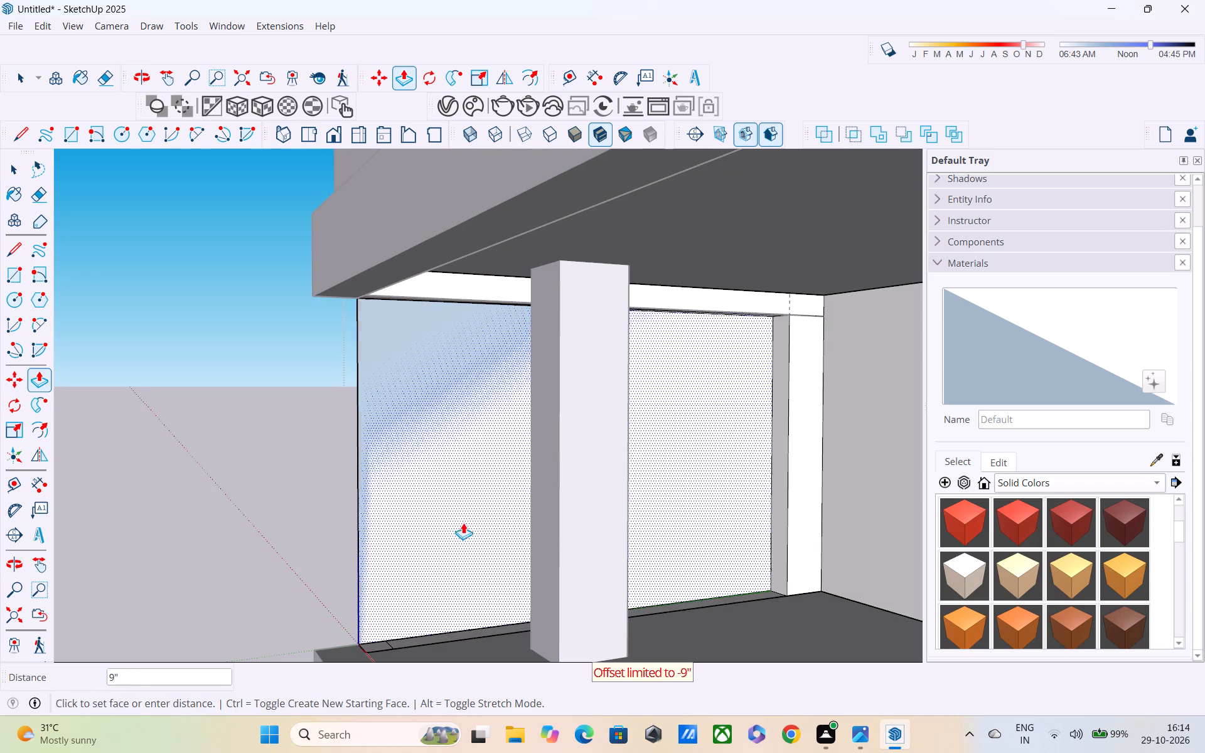
click(421, 499)
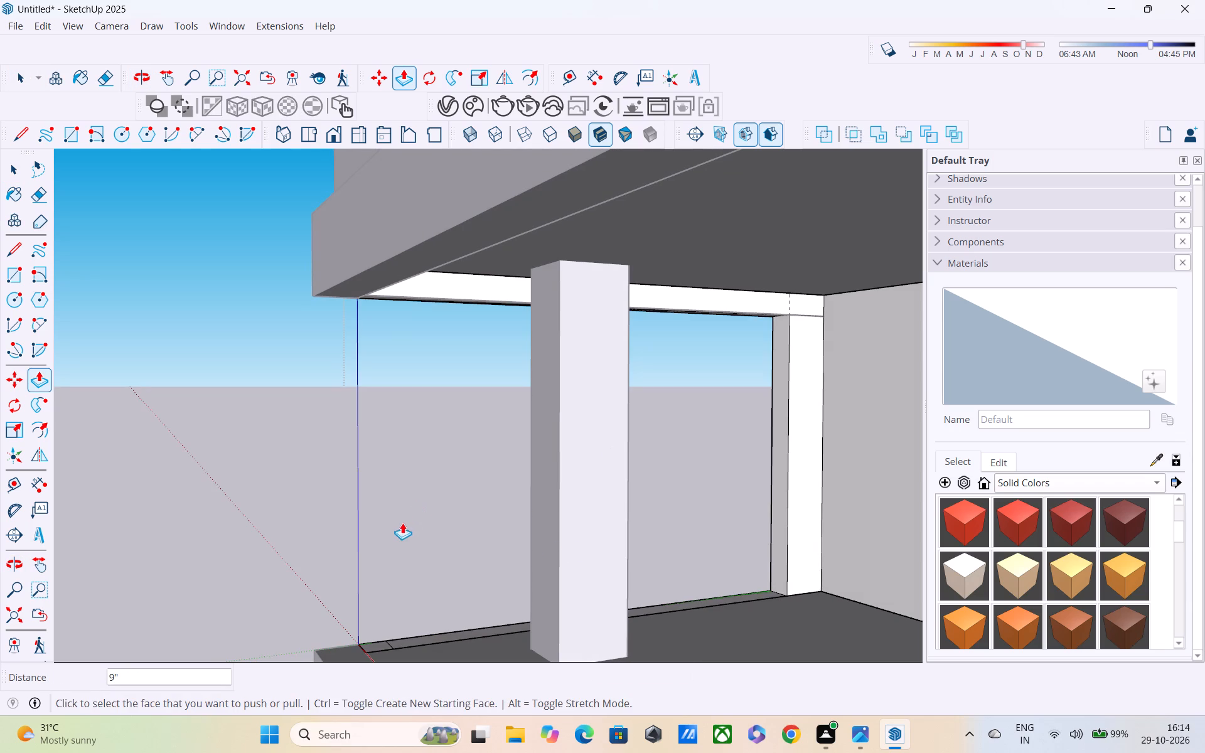
Examine the side-wall opening from outside the building and close the wall group.
middle_drag(402, 523, 672, 522)
scroll(669, 520, down, 6)
middle_drag(634, 547, 781, 535)
scroll(779, 535, down, 5)
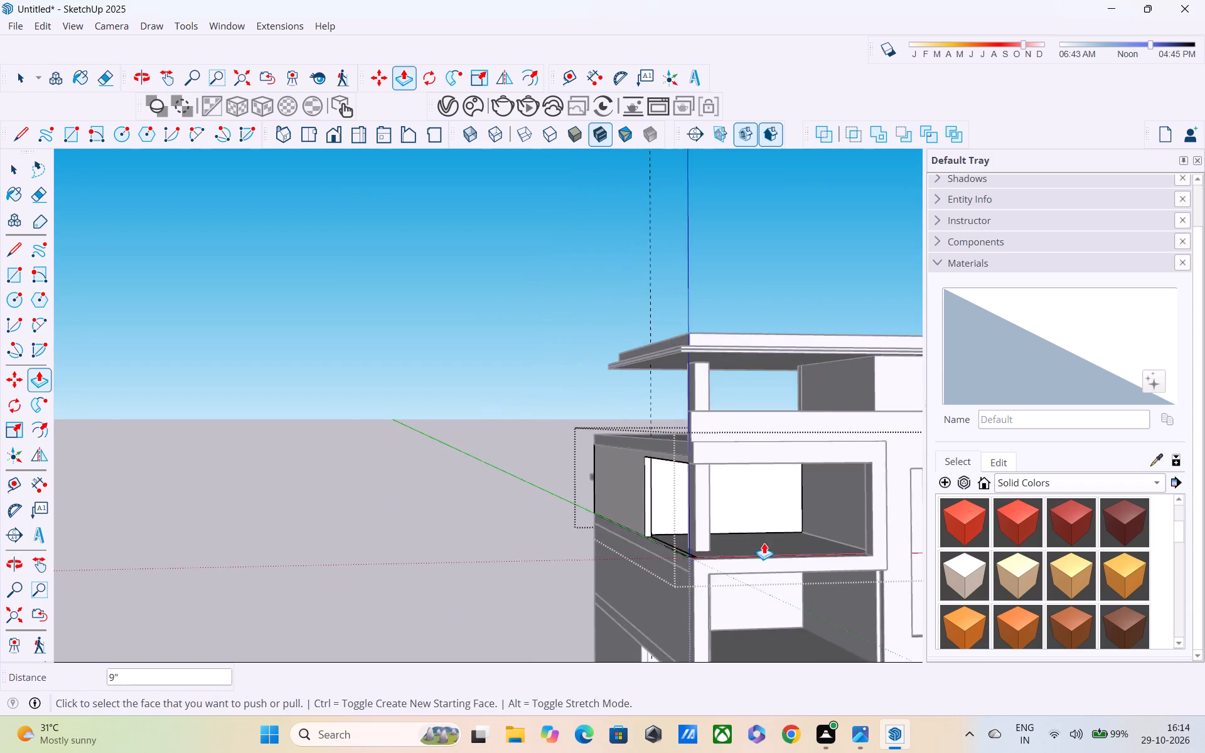
scroll(680, 545, up, 1)
middle_drag(680, 543, 769, 568)
scroll(693, 475, up, 3)
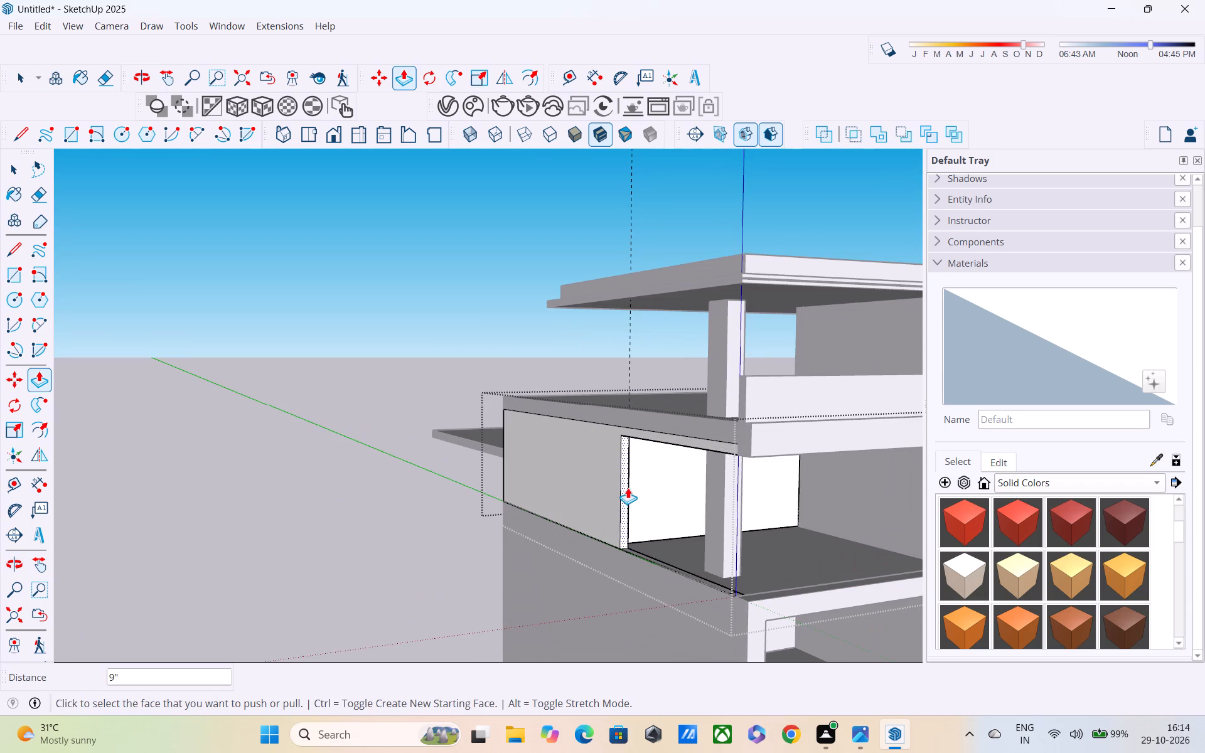
click(628, 488)
click(632, 491)
middle_drag(650, 509, 356, 478)
scroll(650, 509, down, 1)
scroll(356, 478, up, 1)
scroll(356, 478, down, 5)
key(space)
click(323, 491)
Try to erase the line along the inner edge of the sill under the upper balcony's side opening.
middle_drag(451, 512, 584, 472)
scroll(584, 472, up, 1)
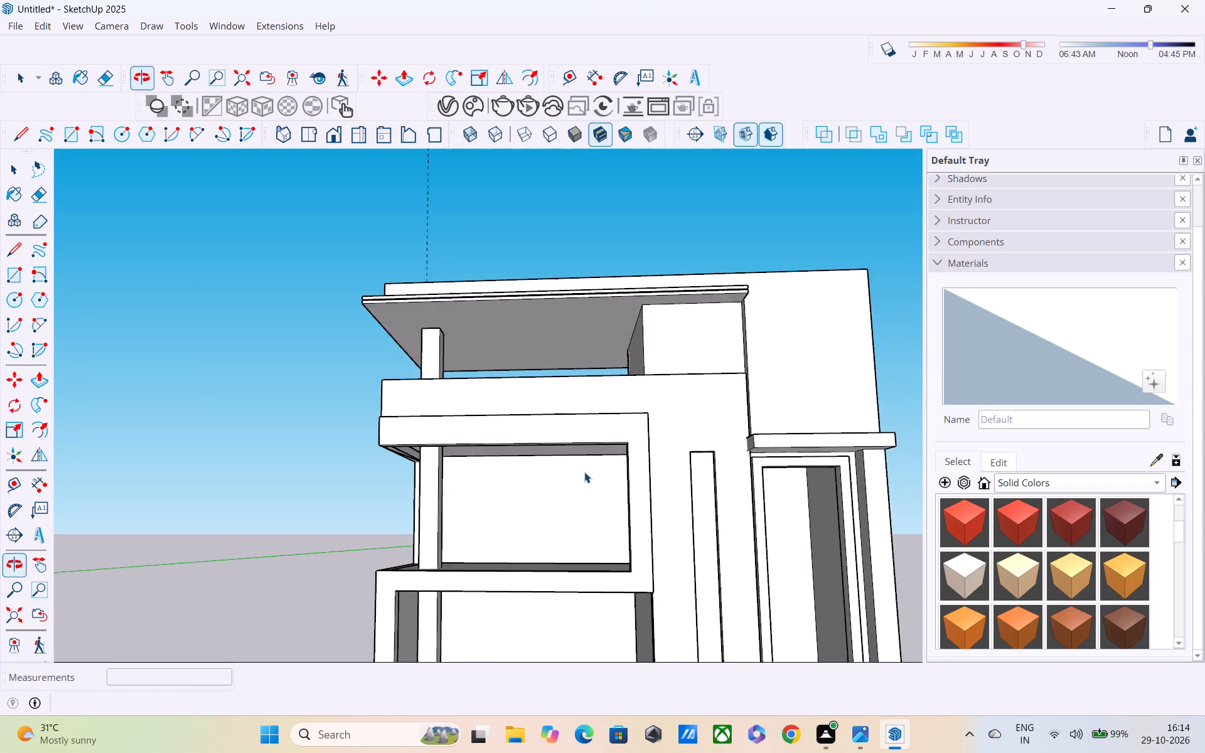
scroll(584, 472, down, 5)
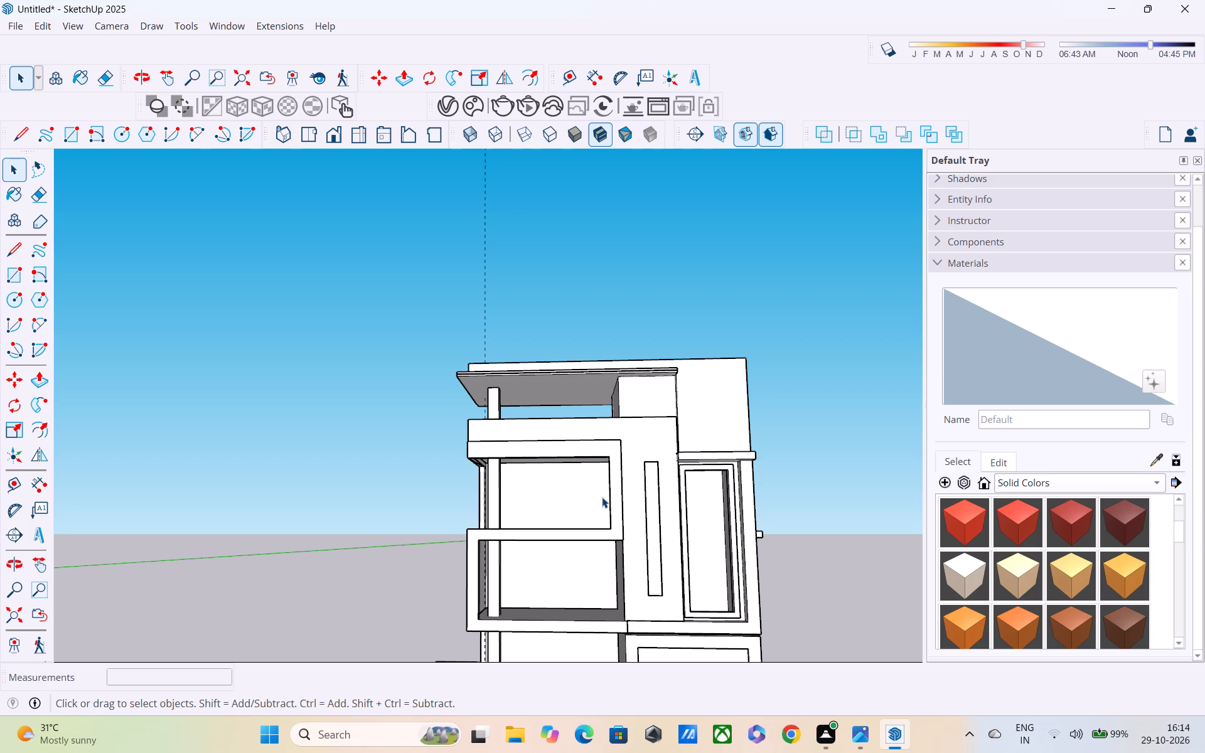
middle_drag(608, 523, 588, 653)
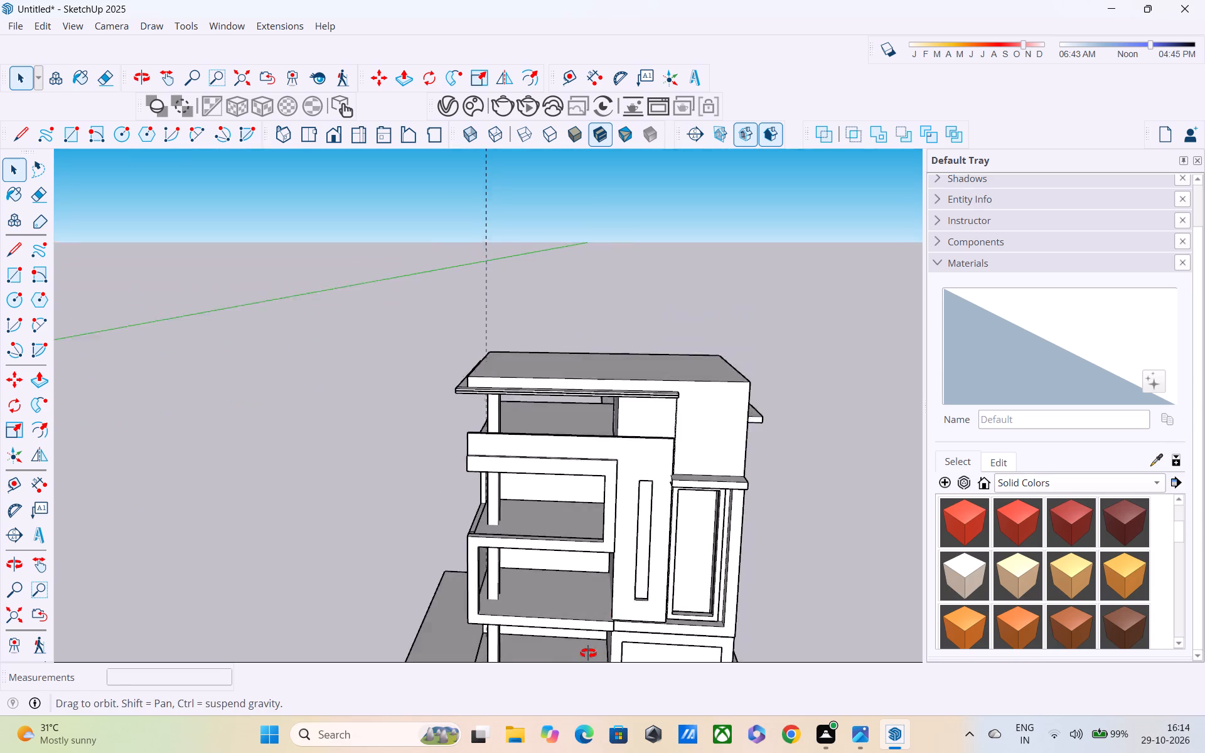
middle_drag(588, 653, 569, 657)
scroll(495, 570, up, 5)
middle_drag(478, 536, 503, 592)
scroll(470, 507, up, 4)
middle_drag(463, 495, 530, 503)
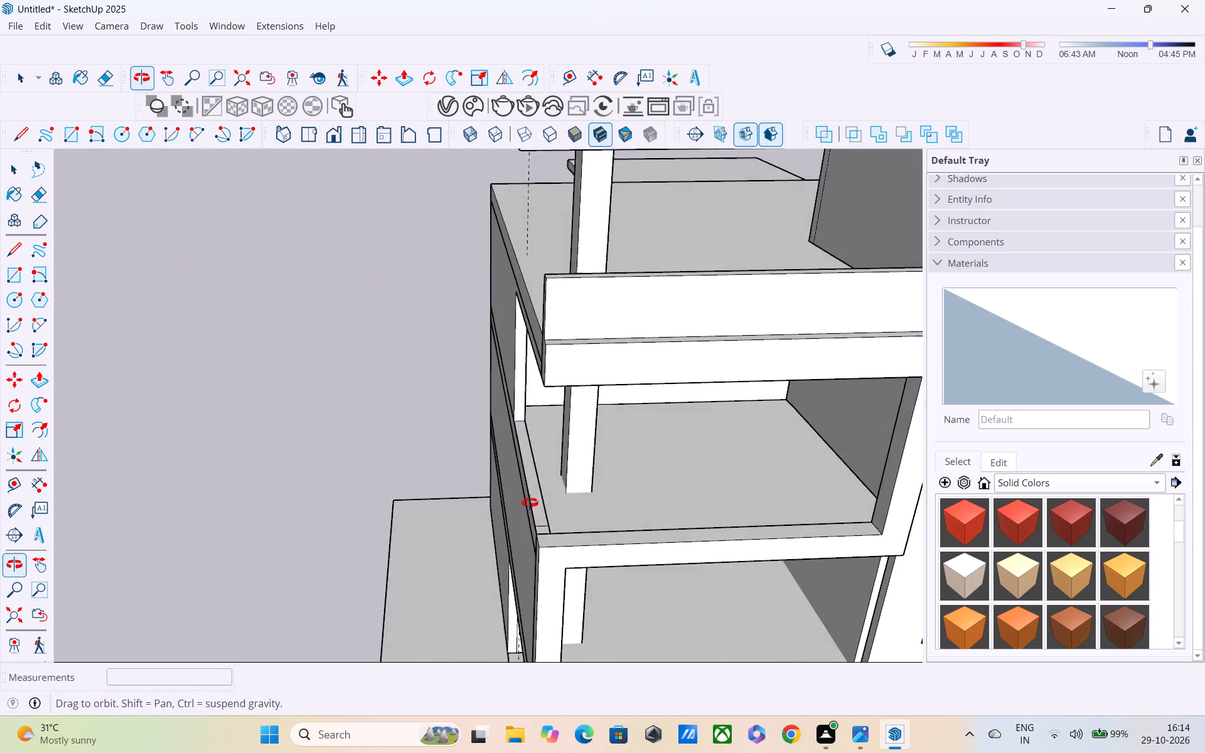
middle_drag(530, 503, 530, 498)
key(e)
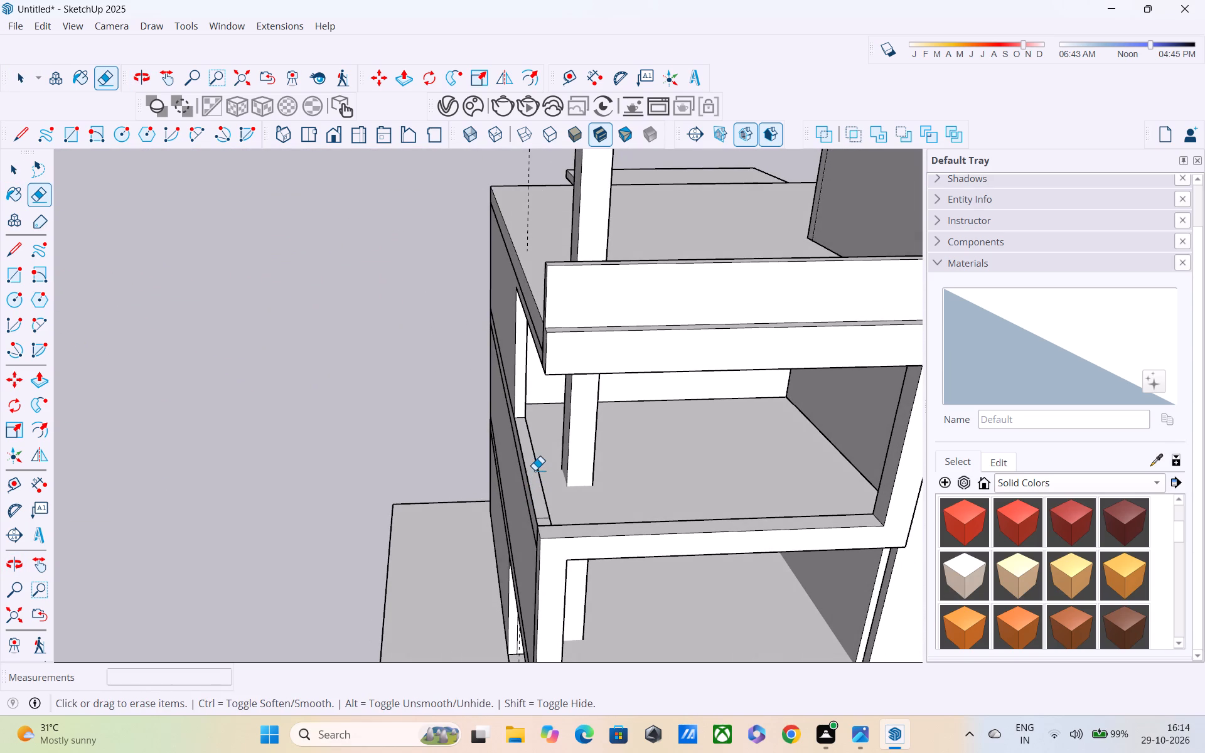
click(542, 478)
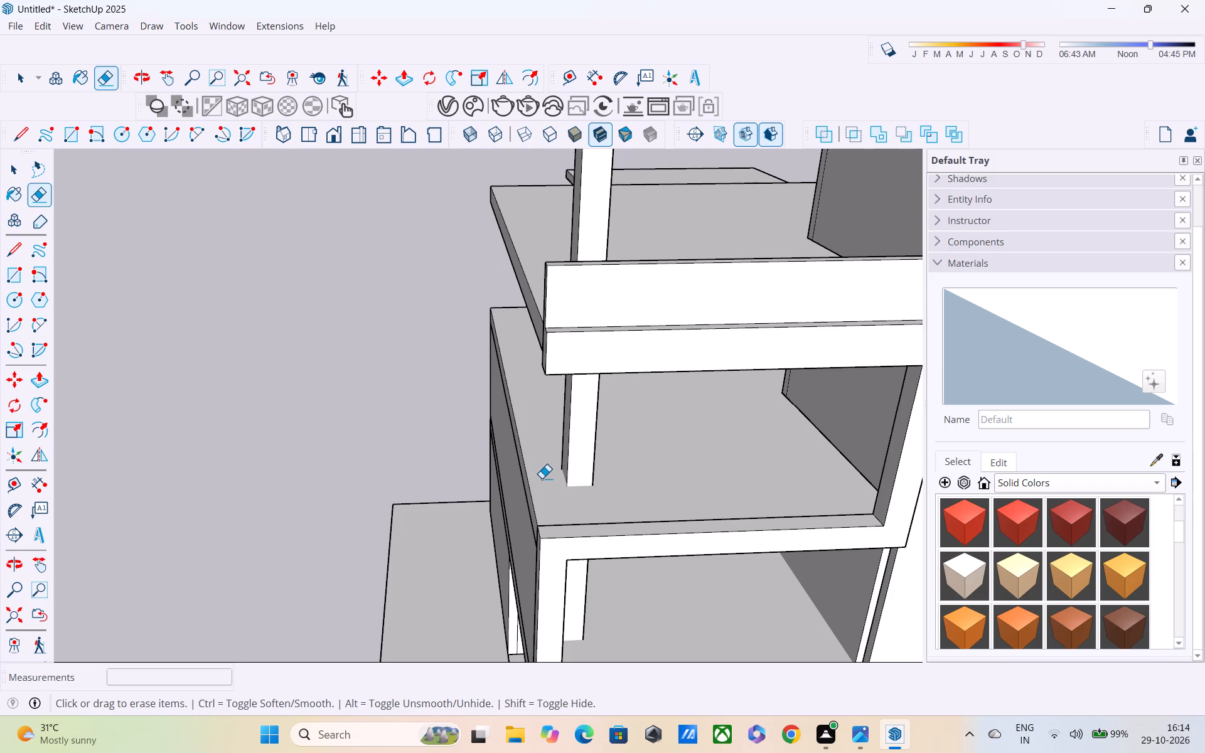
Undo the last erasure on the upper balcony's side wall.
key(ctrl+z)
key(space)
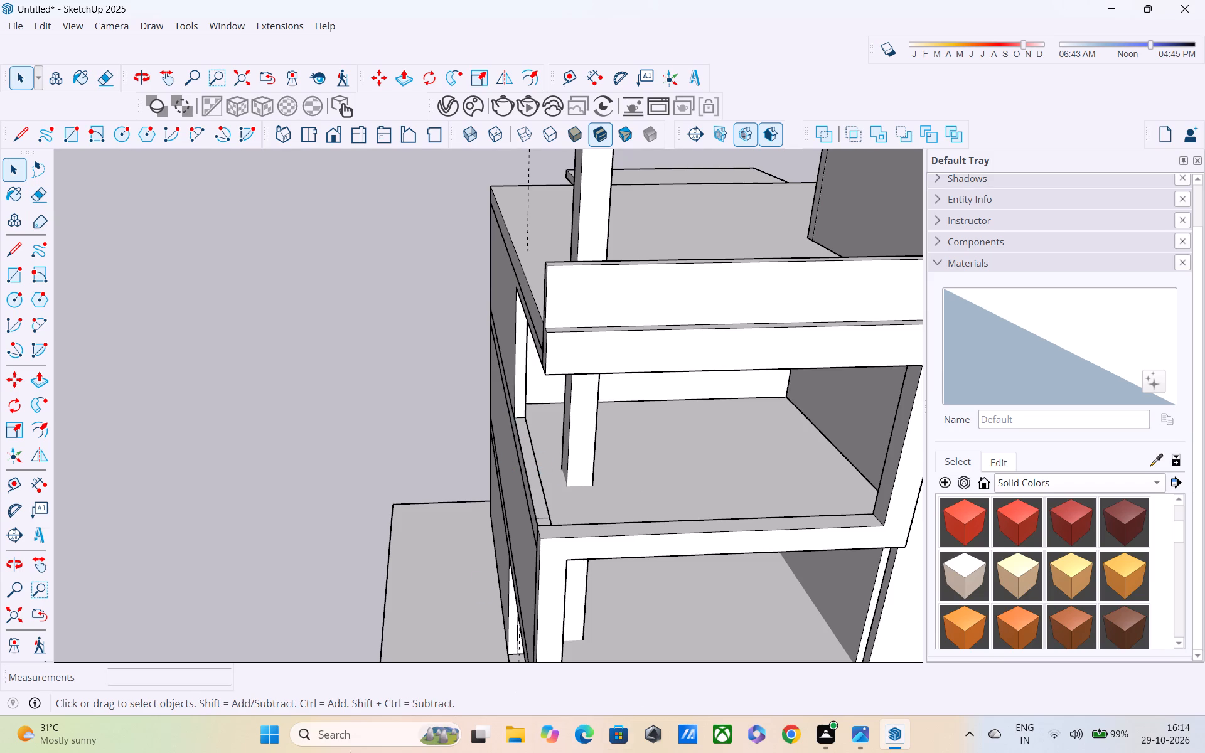
Inside the side-wall group, erase the sill's inner-edge line and the short leftover lines at its front corner, then close the group.
double_click(519, 358)
key(e)
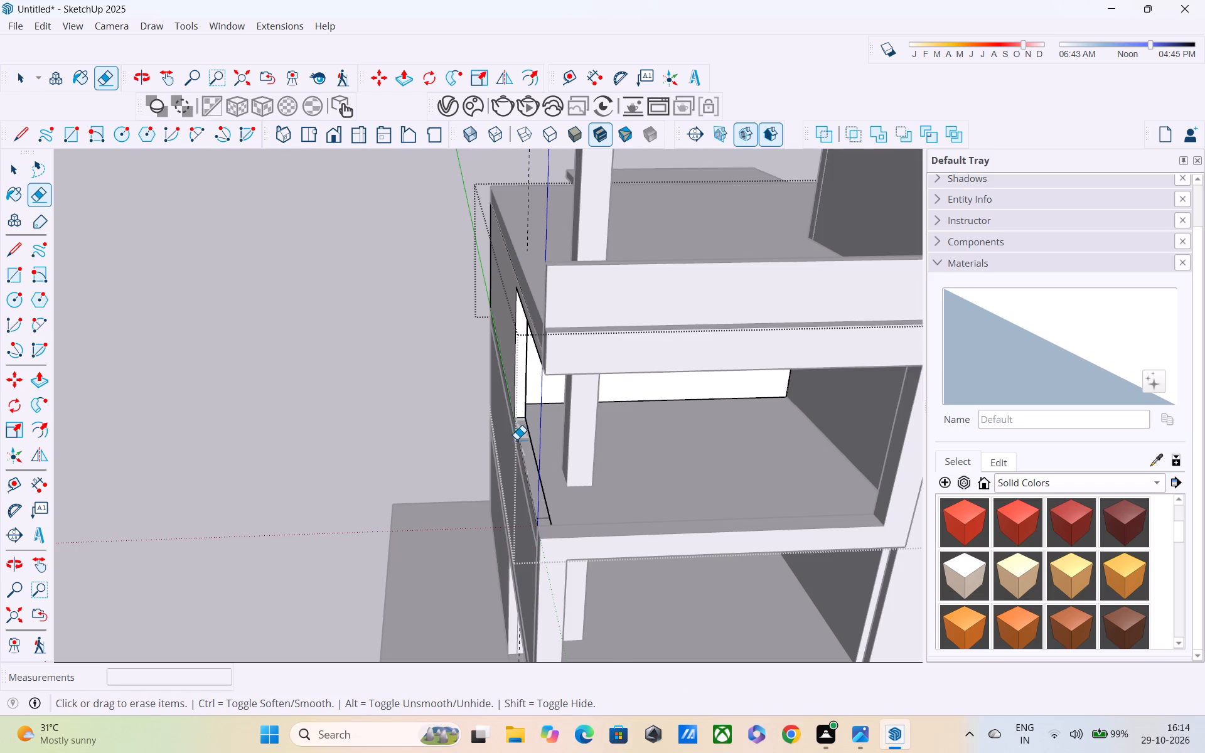
scroll(517, 439, up, 4)
click(537, 441)
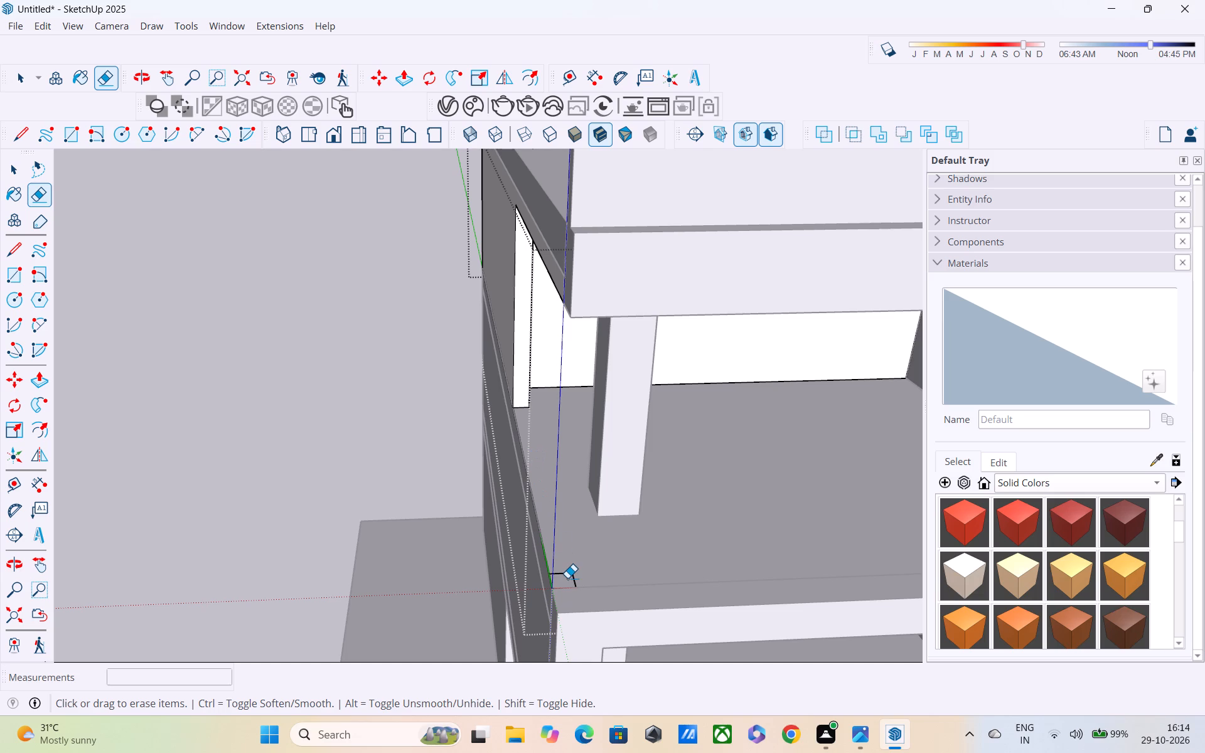
click(567, 578)
drag(563, 569, 564, 585)
drag(586, 579, 578, 582)
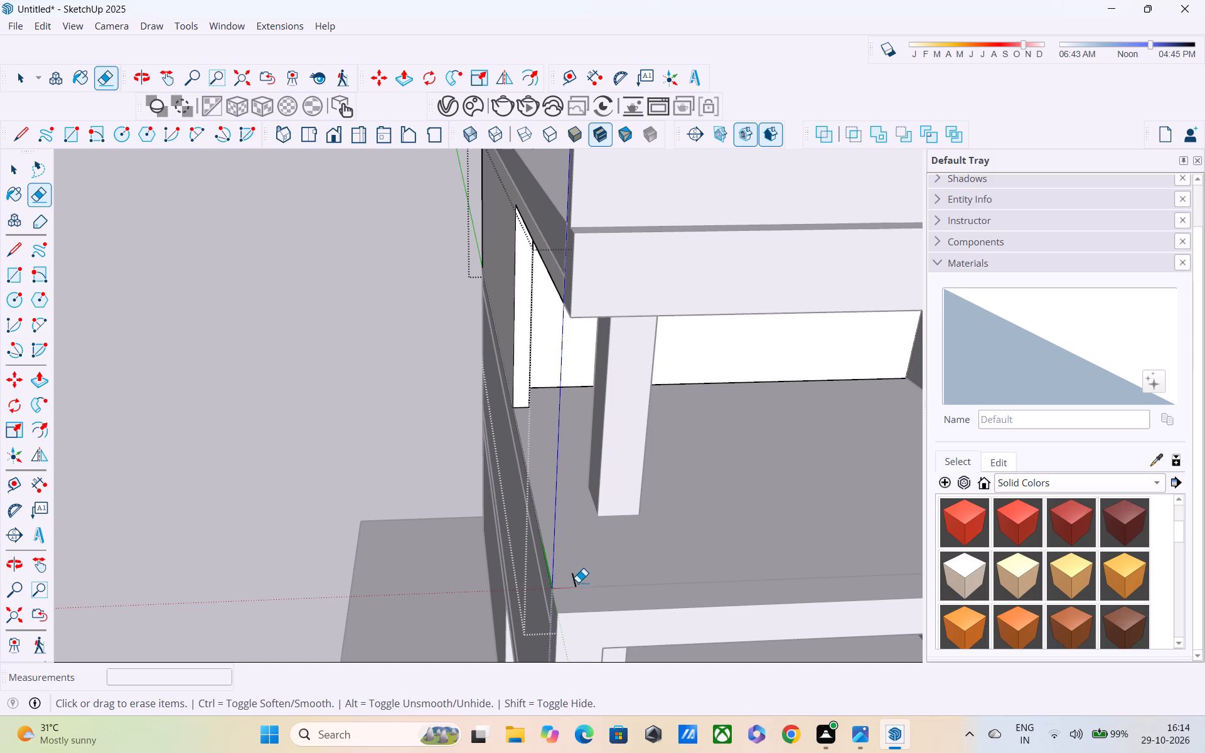
drag(578, 582, 558, 585)
click(576, 579)
scroll(509, 495, down, 4)
key(space)
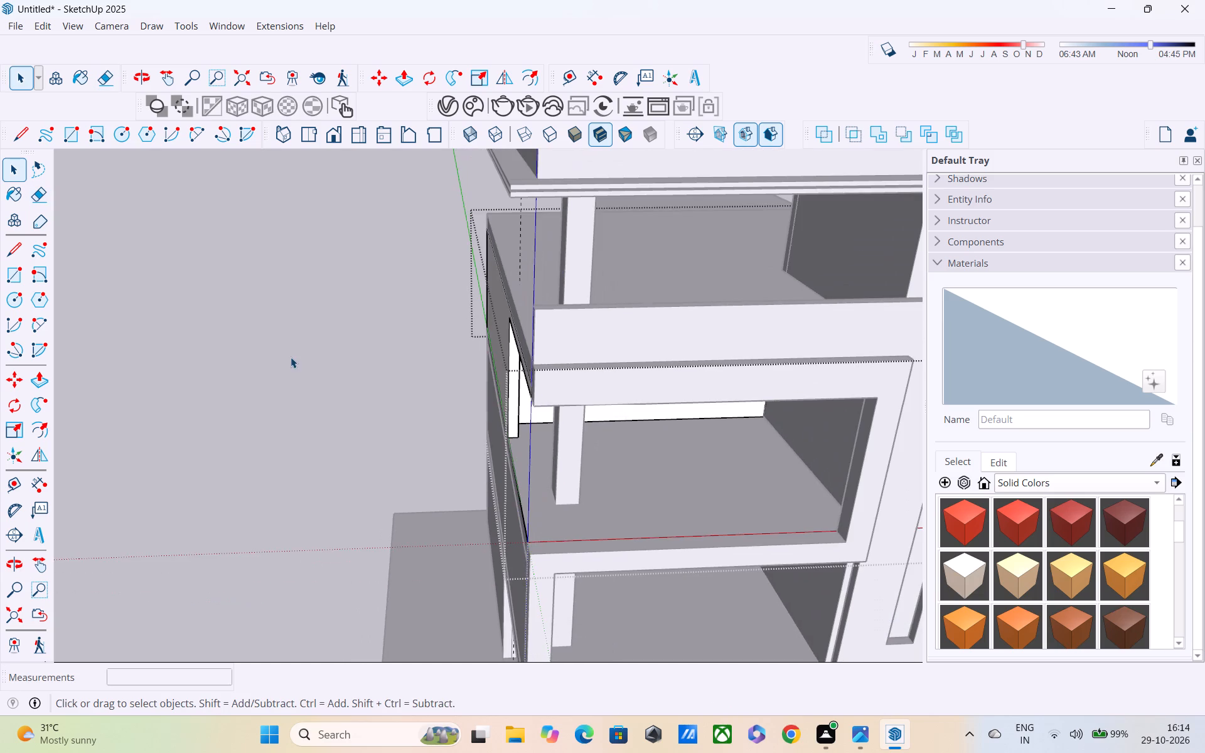
click(290, 356)
Draw a rectangle about 7'3" by 10" on top of the front beam, starting at the upper balcony's outer inside corner.
middle_drag(469, 378, 448, 245)
scroll(468, 334, up, 1)
scroll(554, 361, up, 6)
middle_drag(562, 396, 465, 390)
scroll(465, 390, down, 1)
shift+middle_drag(466, 390, 500, 321)
scroll(477, 291, down, 3)
middle_drag(476, 291, 540, 310)
shift+scroll(485, 396, down, 1)
shift+scroll(540, 310, up, 1)
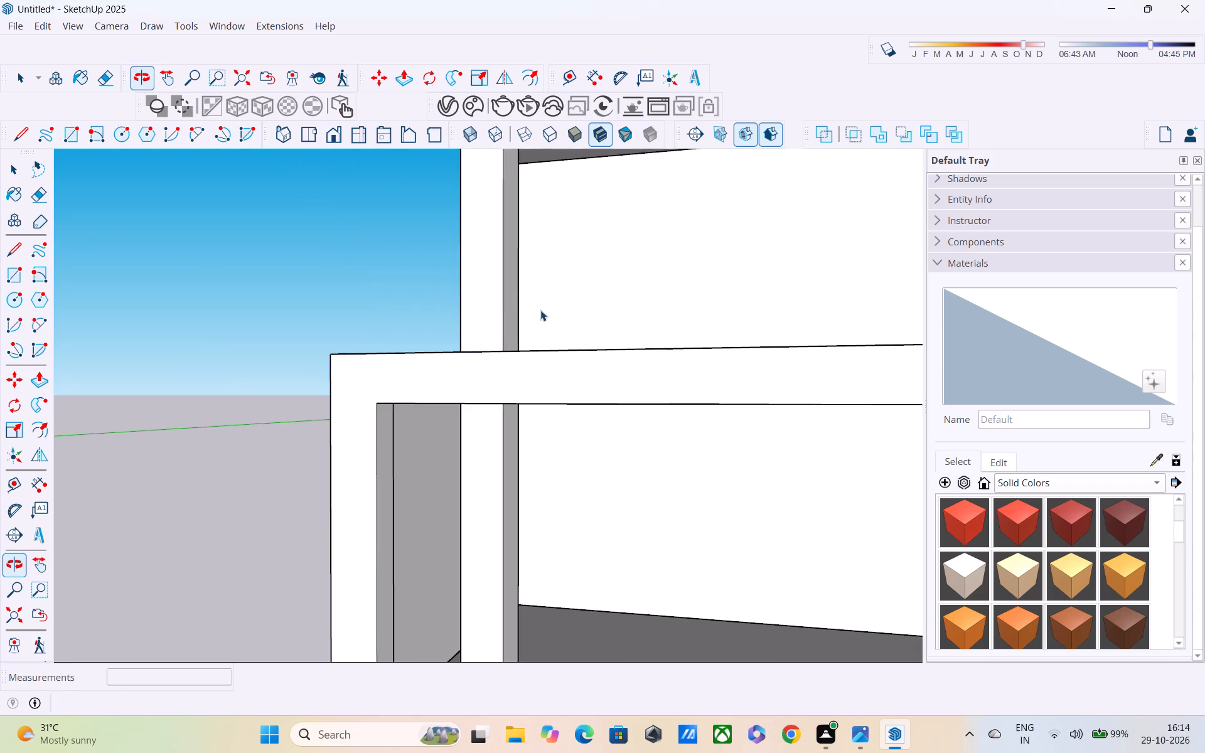
middle_drag(511, 307, 415, 452)
scroll(365, 407, down, 1)
middle_drag(360, 393, 360, 456)
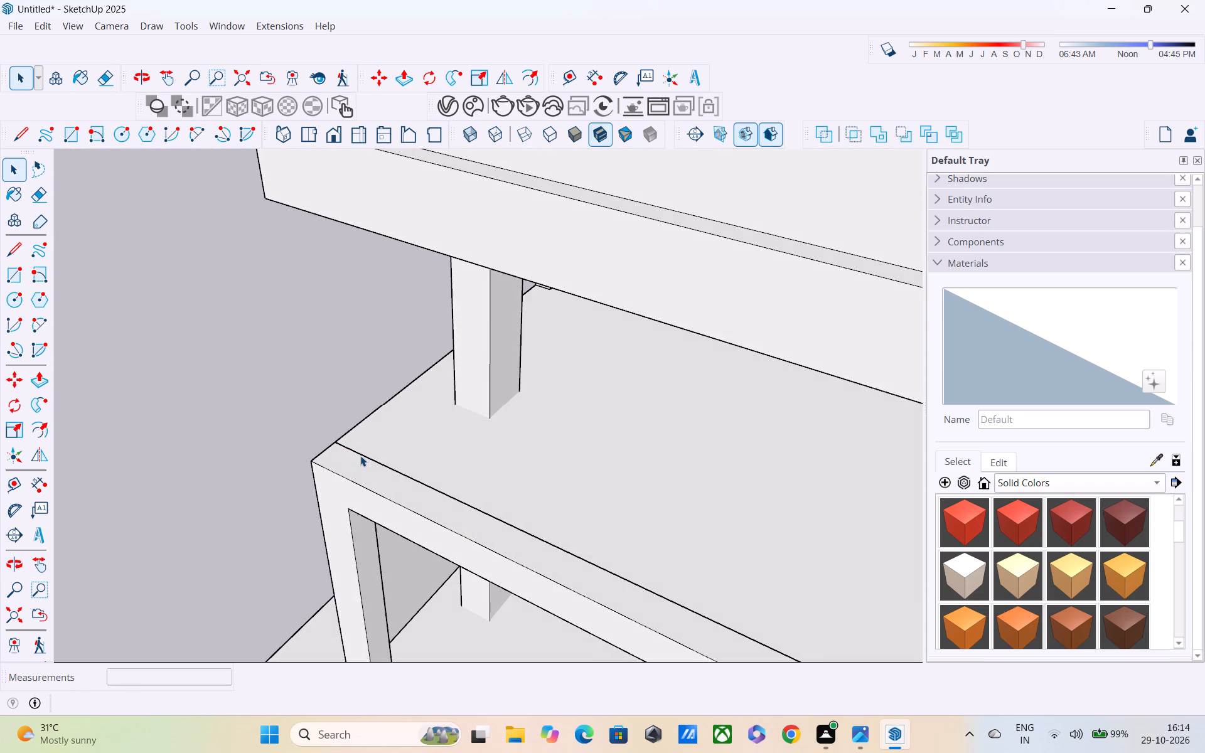
key(r)
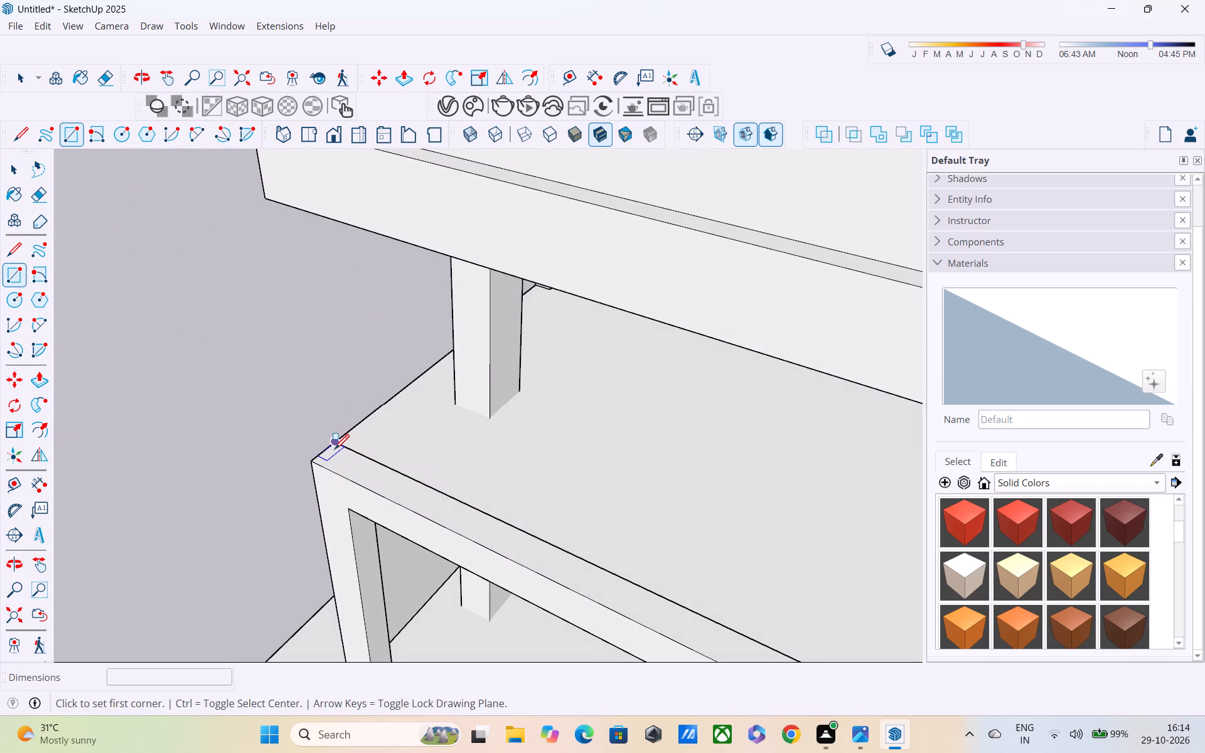
click(335, 451)
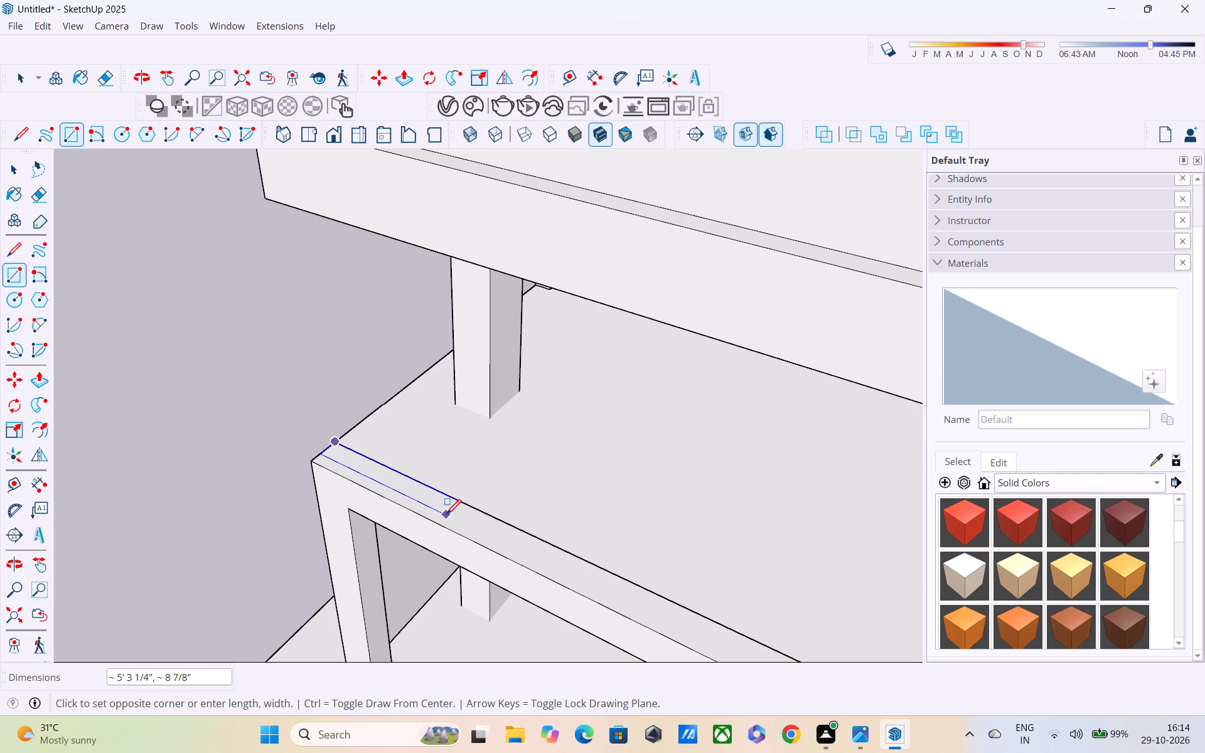
shift+middle_drag(448, 516, 461, 484)
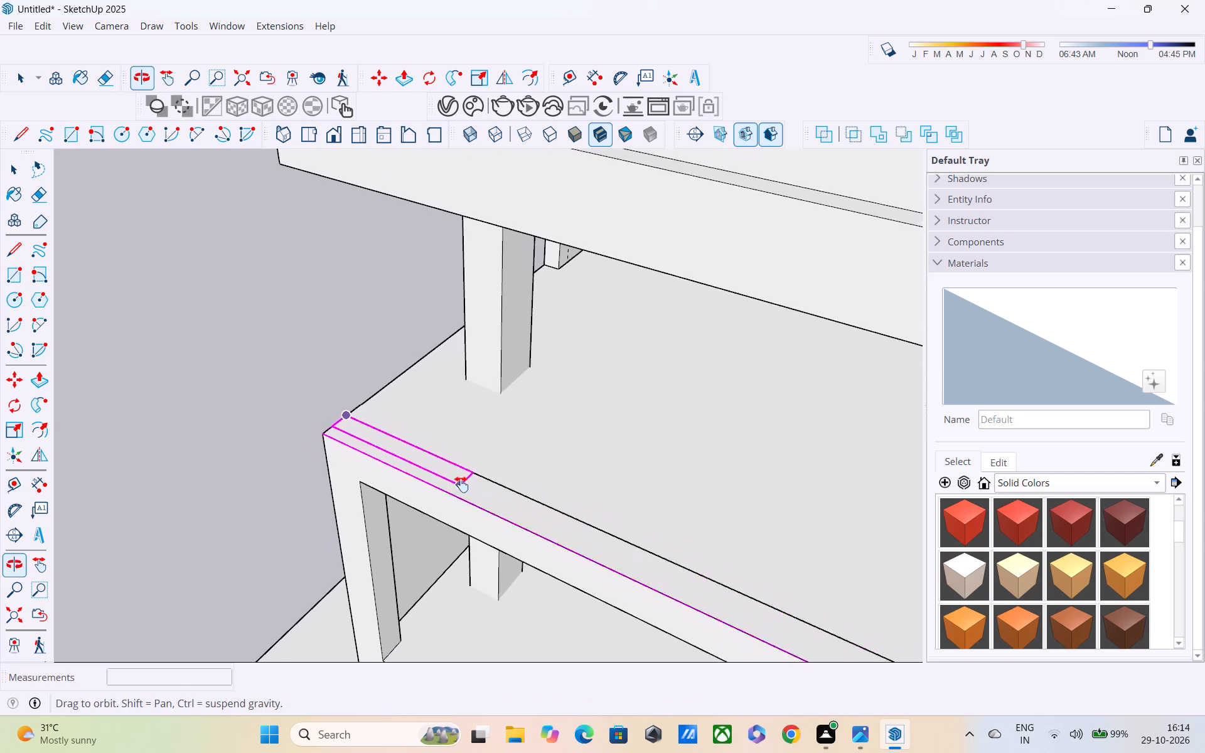
shift+middle_drag(461, 484, 466, 476)
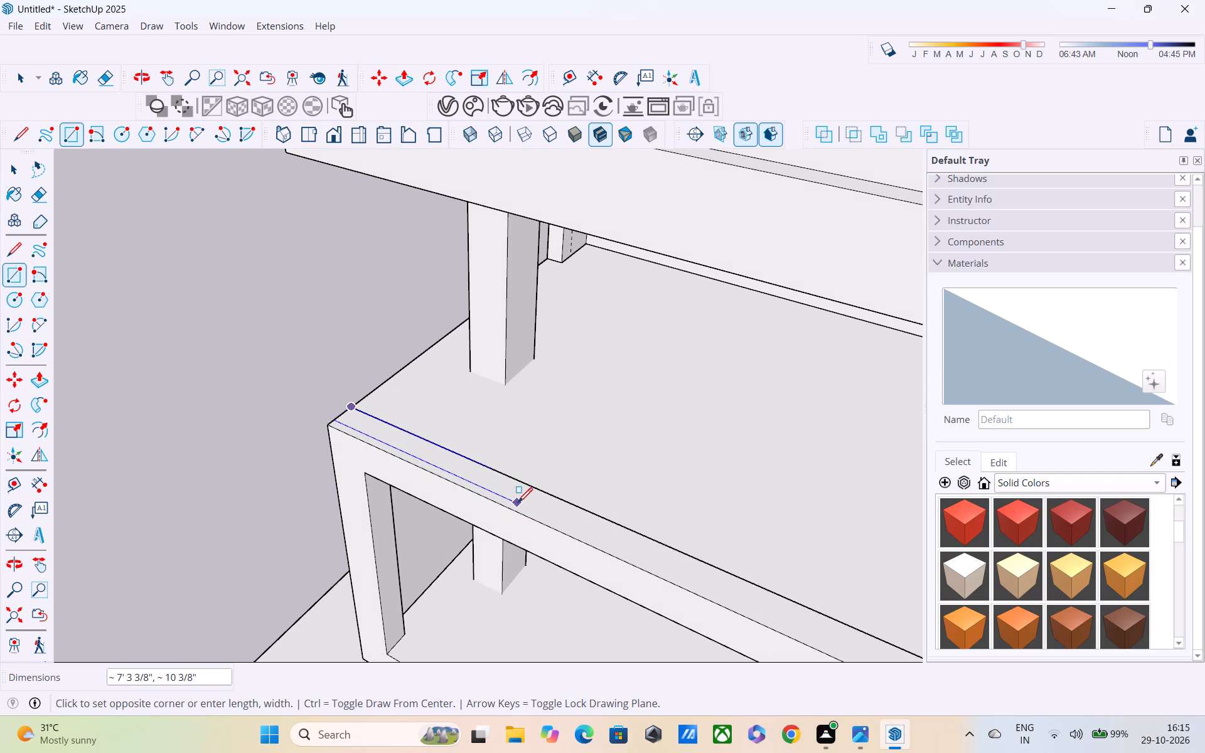
click(520, 506)
Push/Pull the new rectangle up 3' to form a parapet block on the front beam.
key(p)
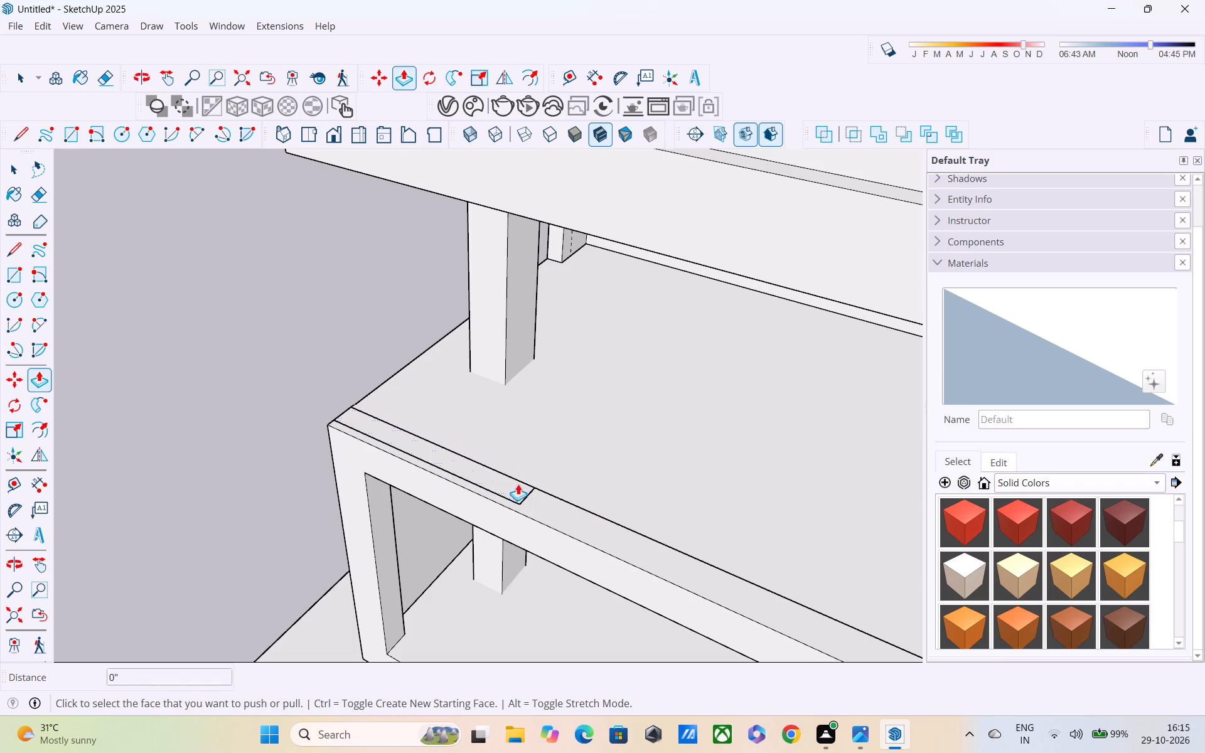
click(496, 484)
scroll(517, 405, down, 2)
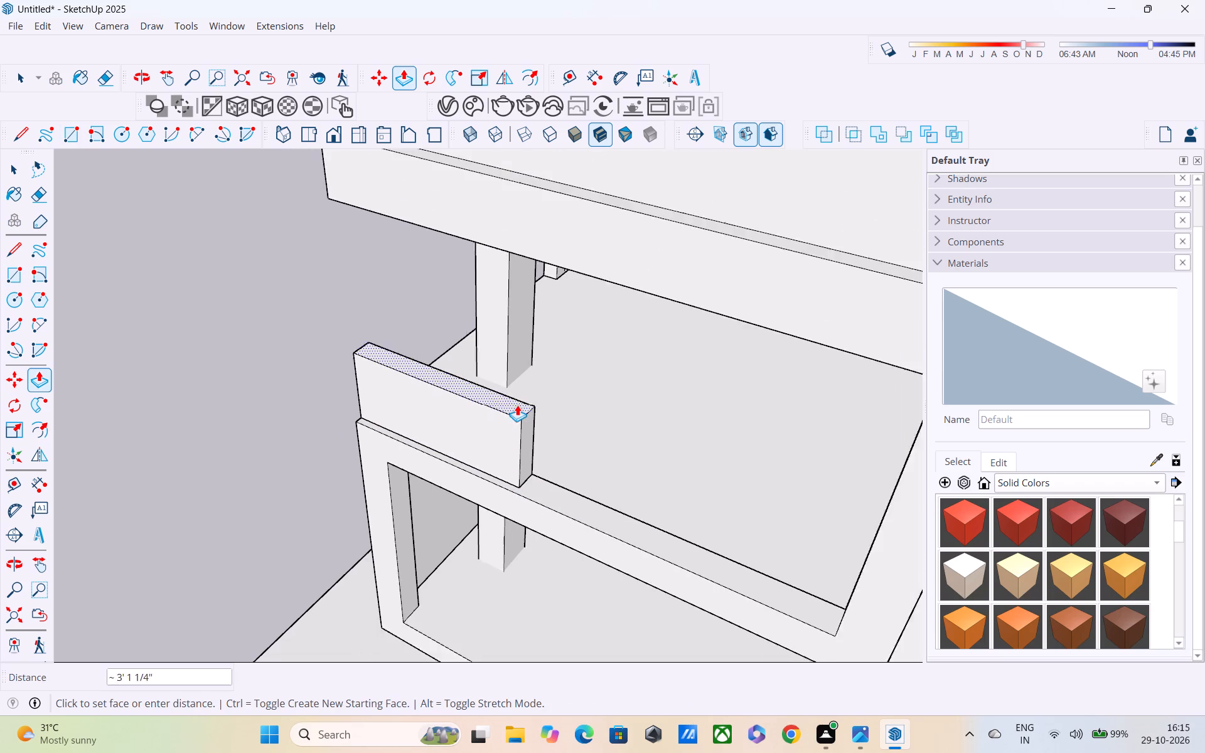
middle_drag(517, 405, 619, 240)
scroll(584, 296, down, 1)
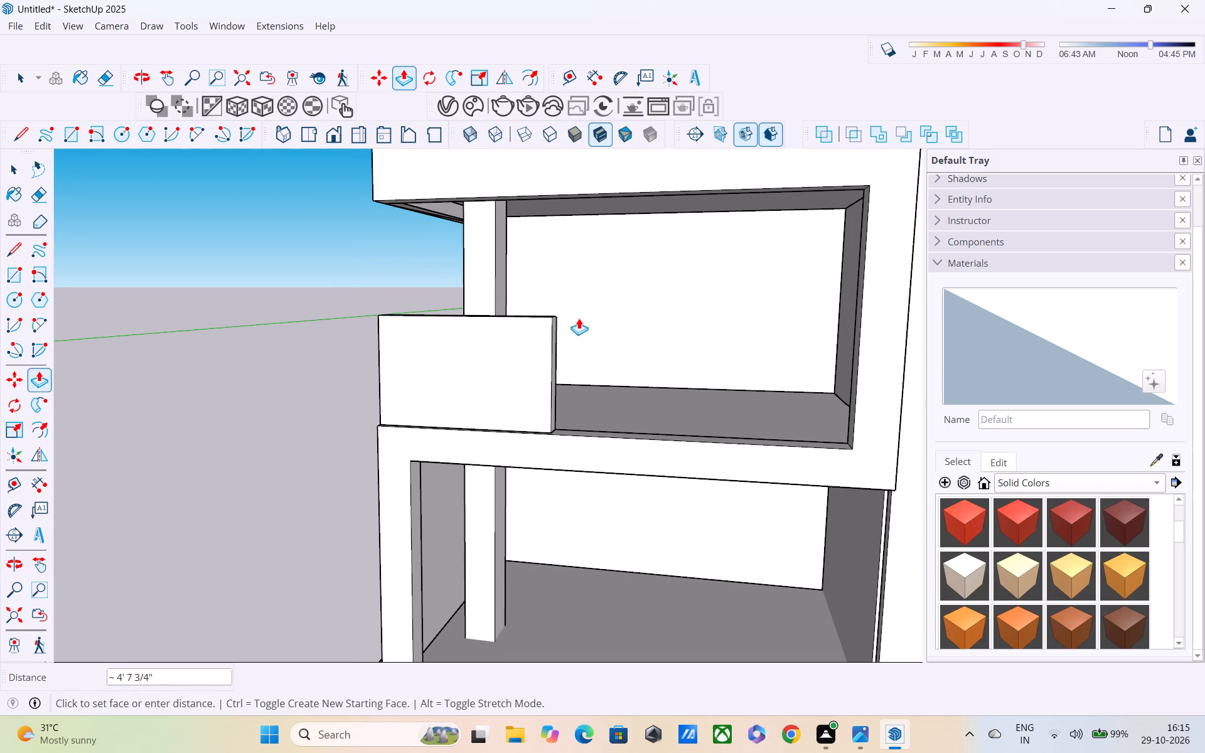
text(3')
key(Return)
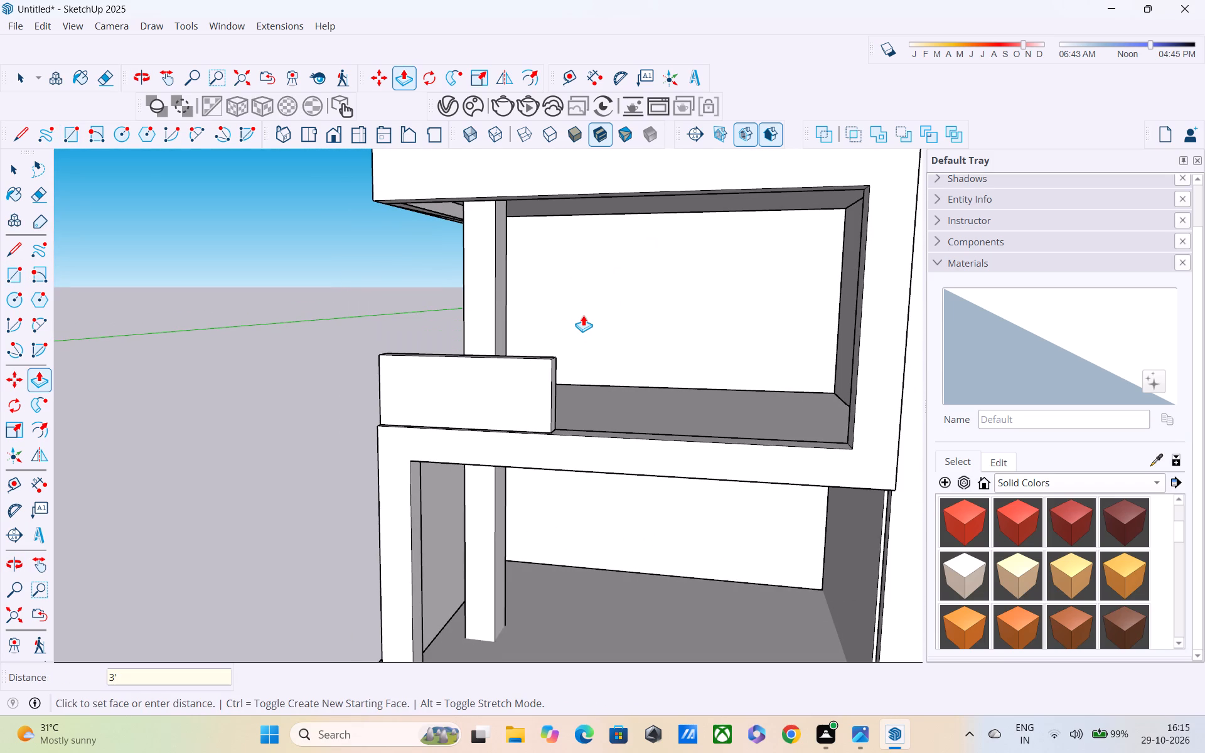
Push the parapet block's inner end face back about 8 9/16" to shorten it.
scroll(568, 334, down, 1)
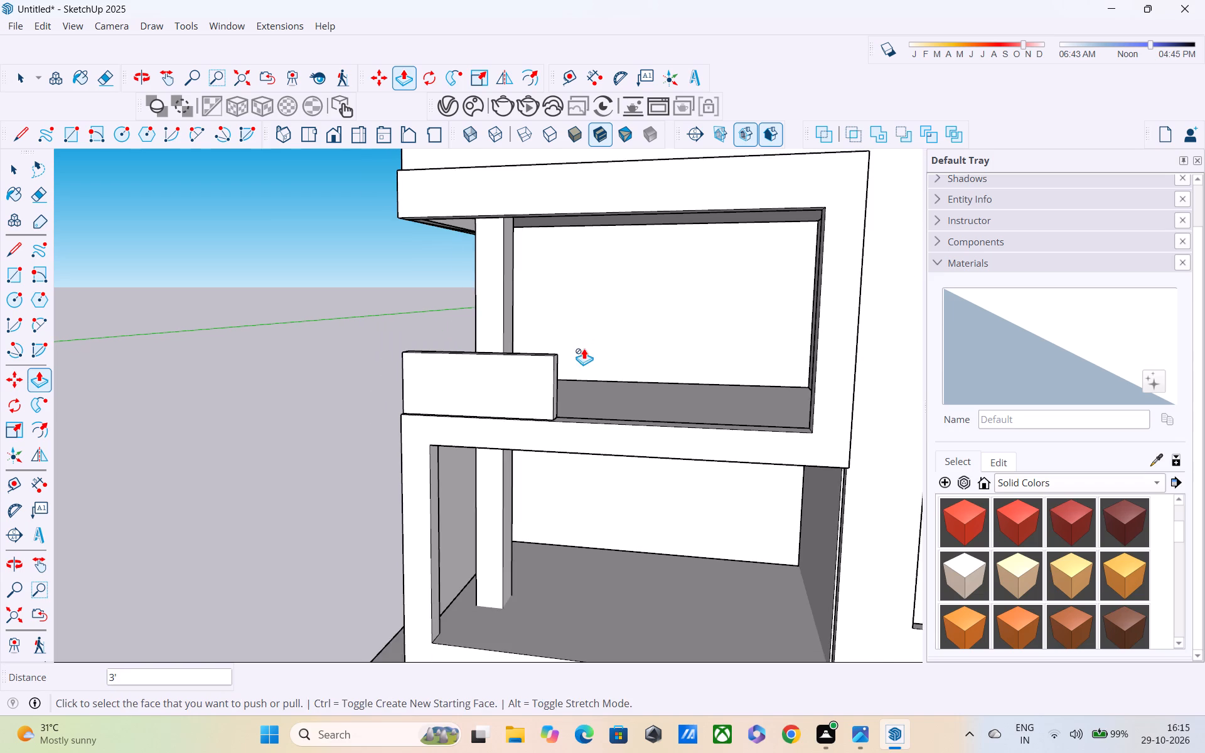
scroll(584, 348, up, 3)
middle_drag(545, 360, 611, 362)
middle_drag(613, 361, 304, 372)
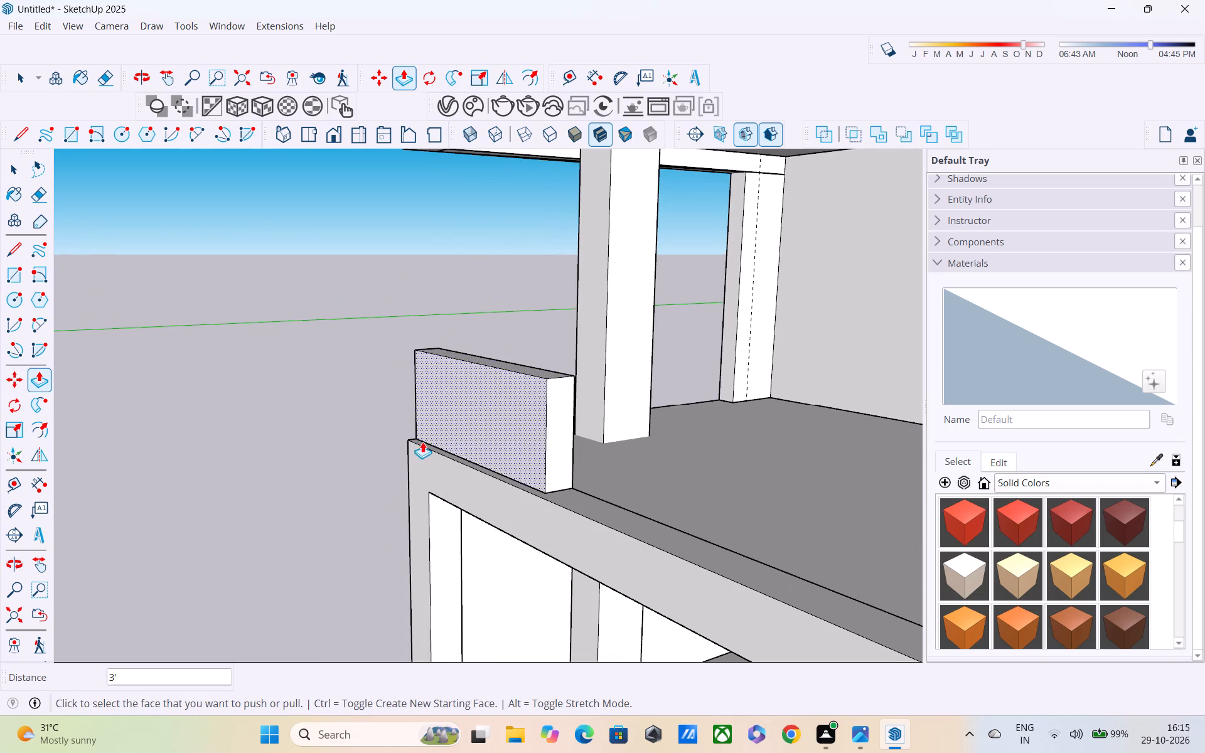
click(564, 439)
click(552, 419)
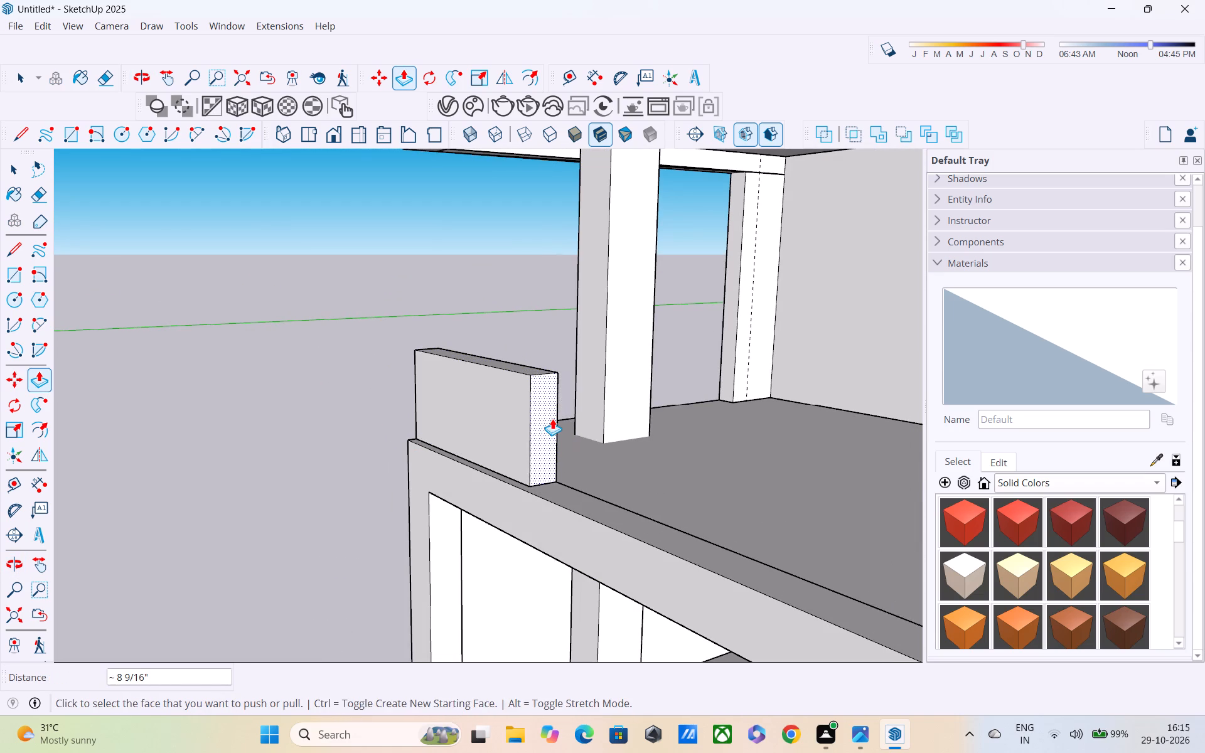
Examine the parapet block and the balcony frames from the front and from below.
middle_drag(523, 432, 815, 466)
scroll(600, 375, down, 4)
middle_drag(594, 373, 584, 296)
scroll(538, 296, down, 3)
key(space)
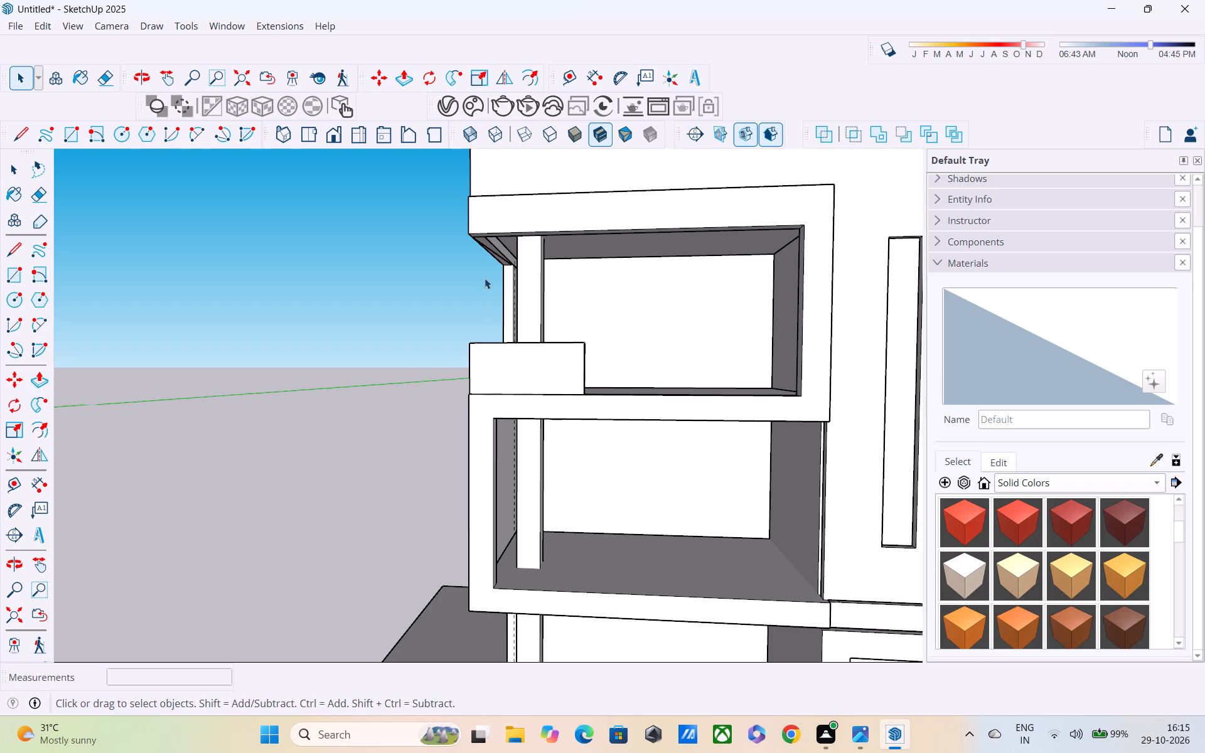
key(space)
scroll(460, 280, up, 4)
scroll(464, 296, down, 7)
scroll(521, 319, up, 3)
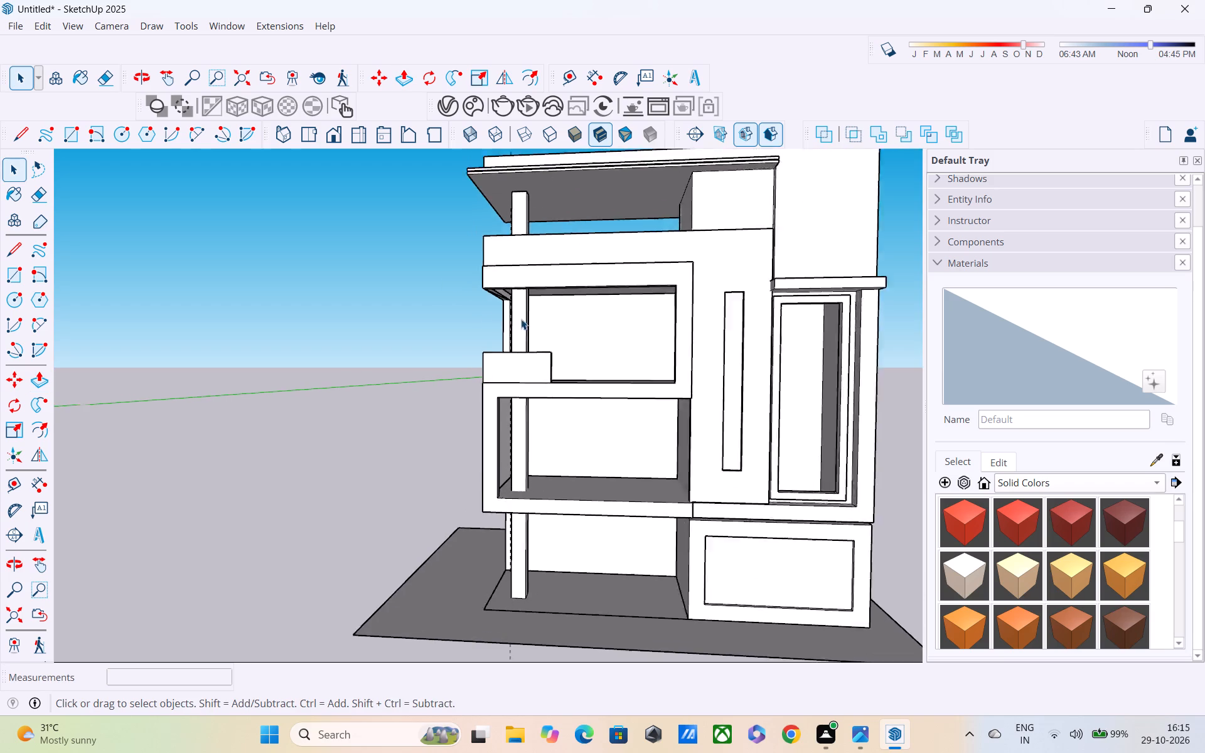
middle_drag(523, 324, 536, 367)
scroll(526, 351, up, 4)
middle_drag(520, 338, 485, 188)
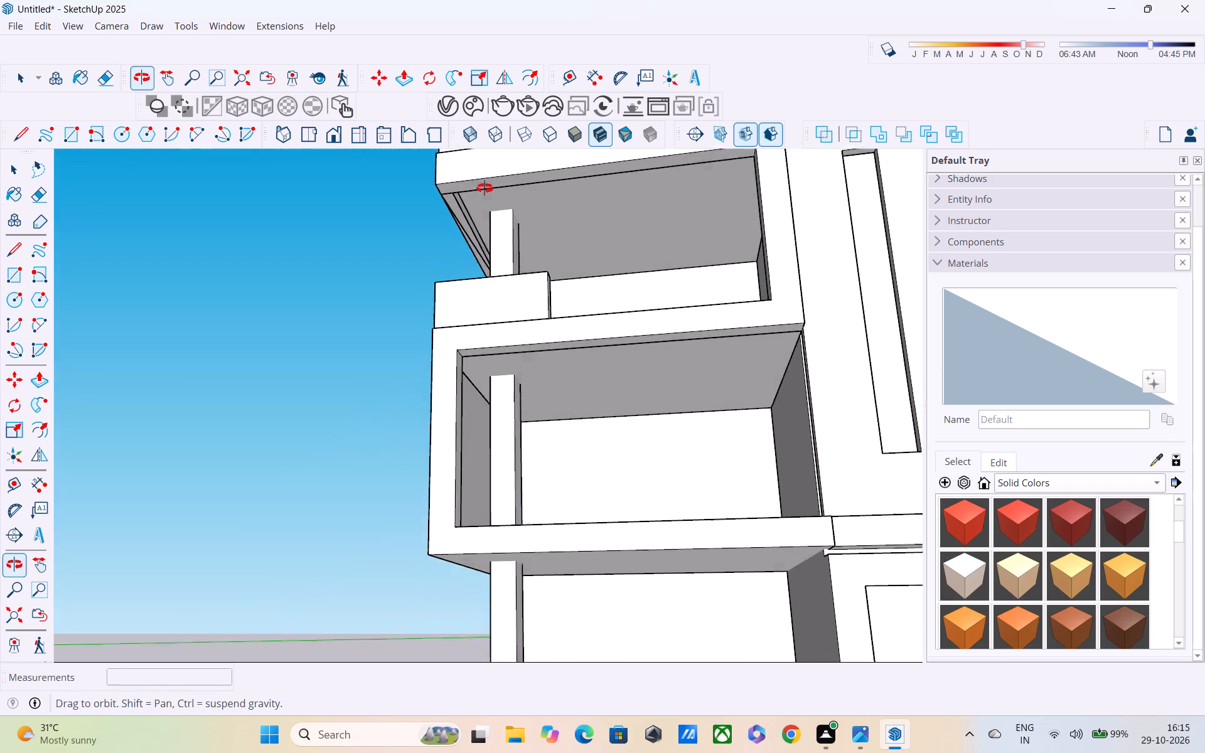
middle_drag(485, 188, 479, 171)
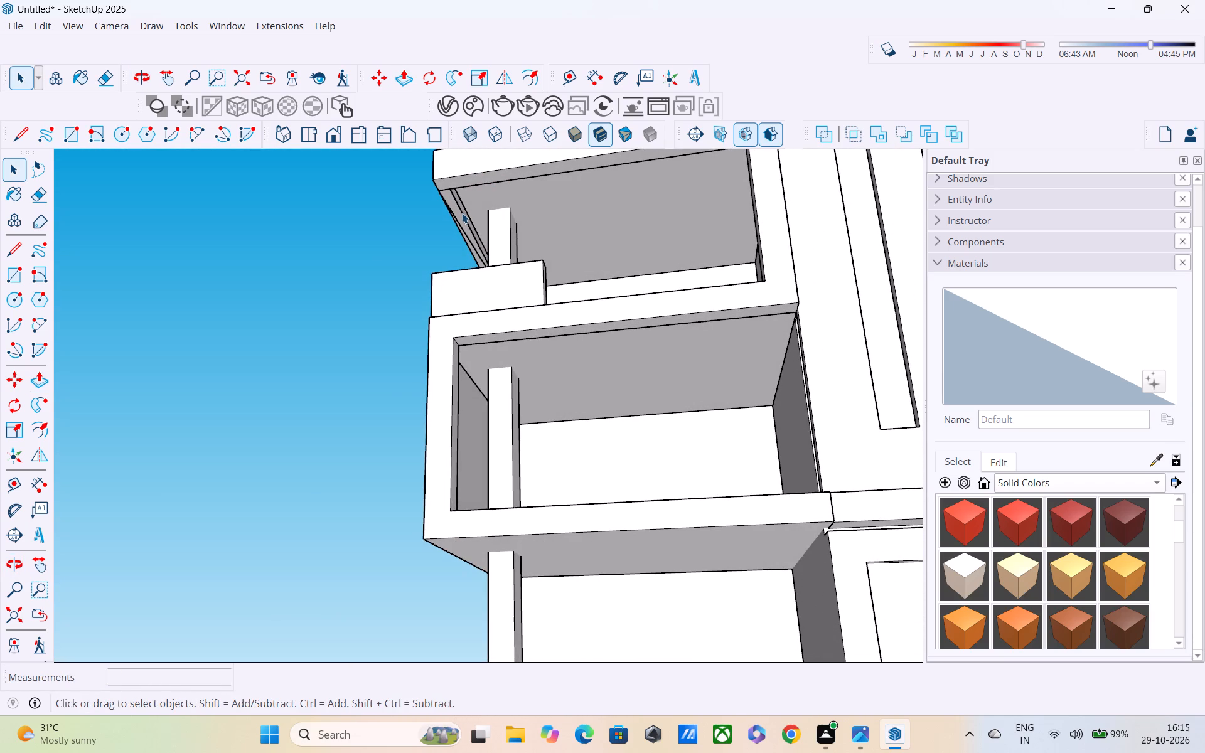
Draw a circle with a radius of about 1 13/16" on the parapet's top face near its outer end.
key(r)
middle_drag(466, 249, 486, 428)
scroll(469, 314, up, 4)
scroll(466, 341, down, 6)
middle_drag(466, 375, 458, 425)
scroll(468, 389, up, 7)
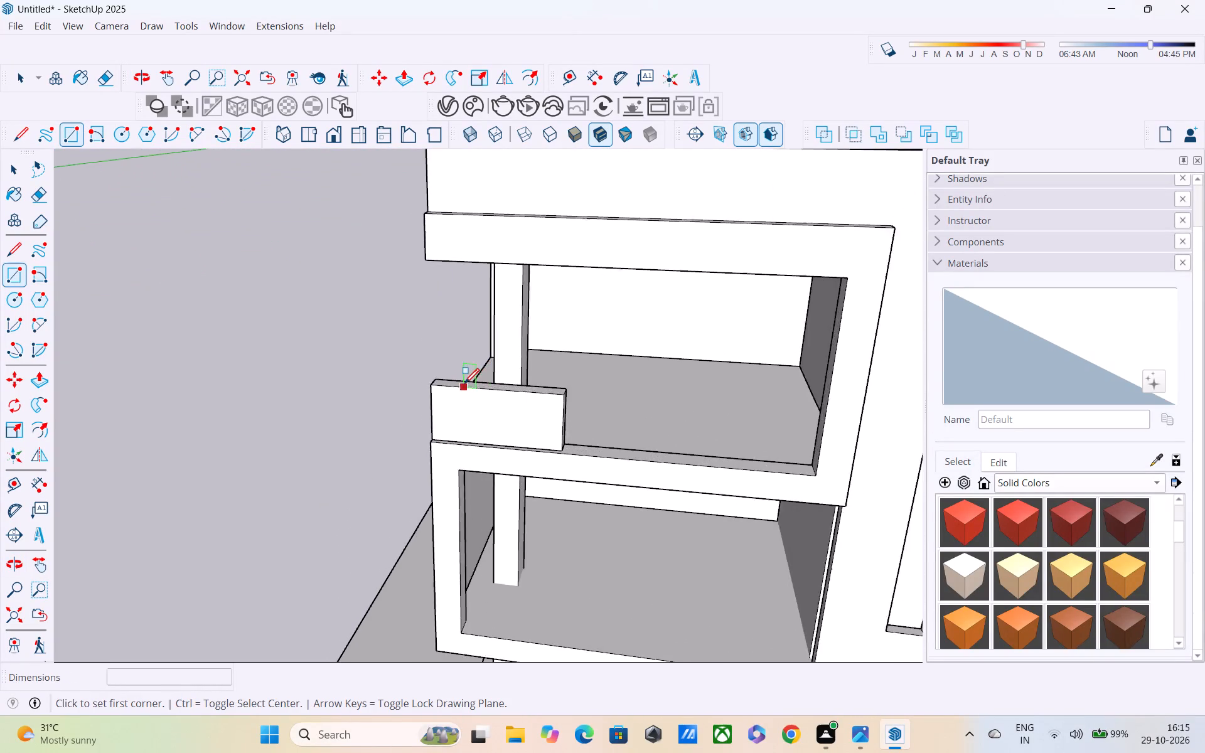
scroll(464, 385, up, 17)
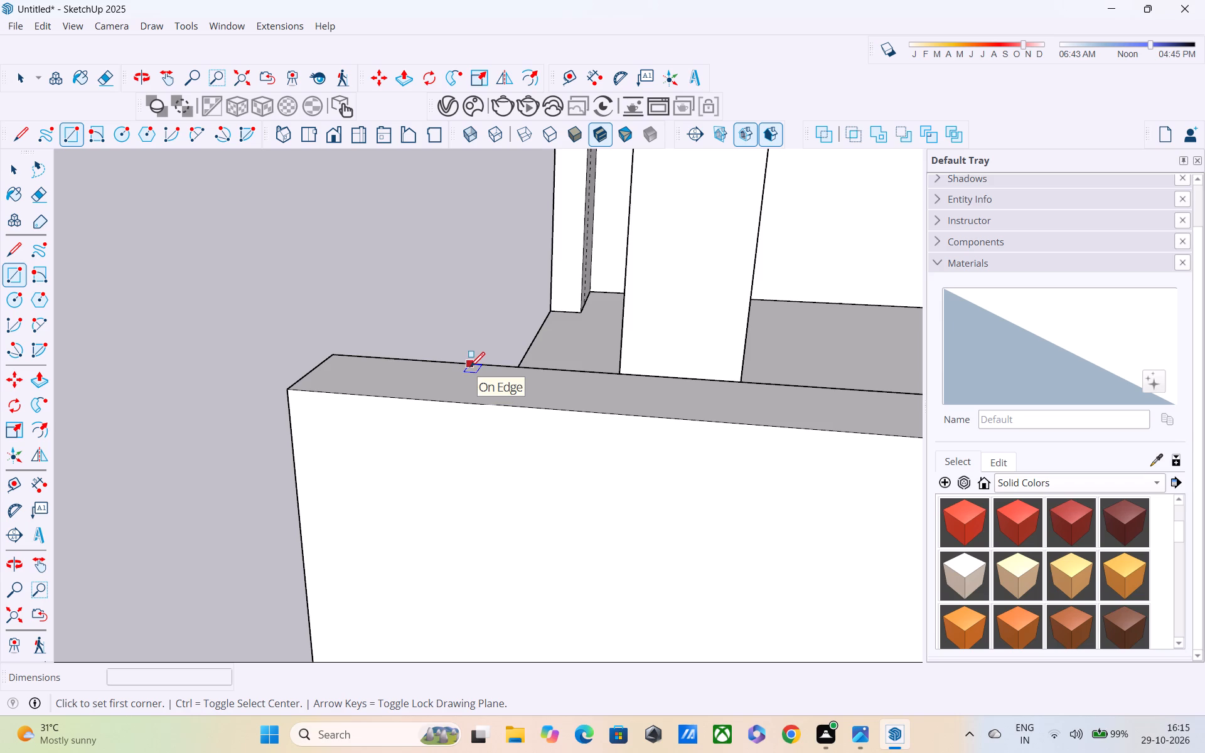
key(c)
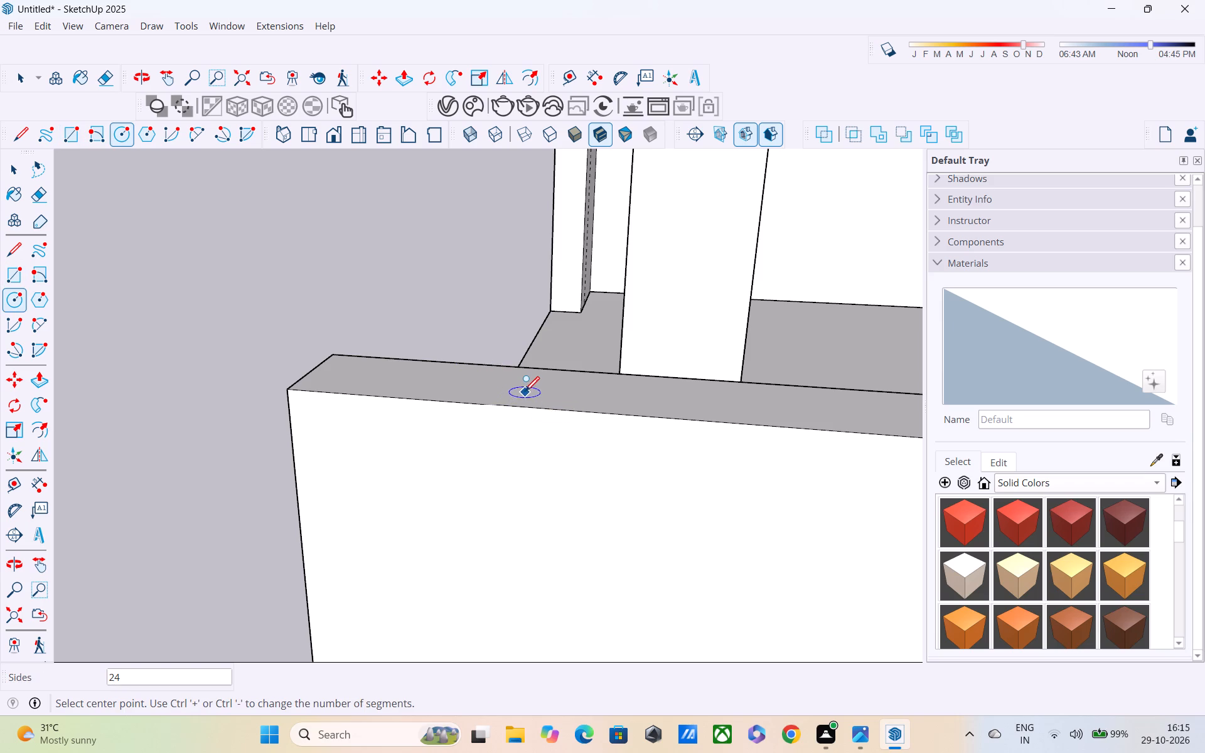
click(506, 387)
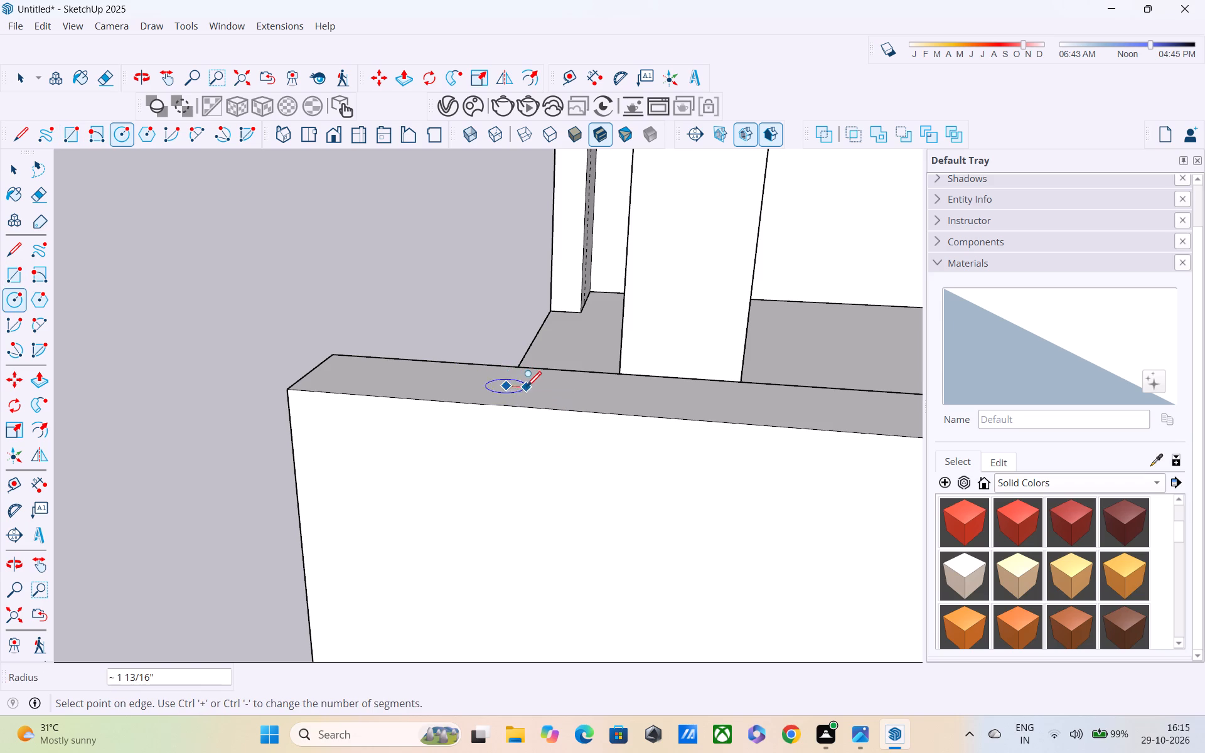
click(527, 388)
key(space)
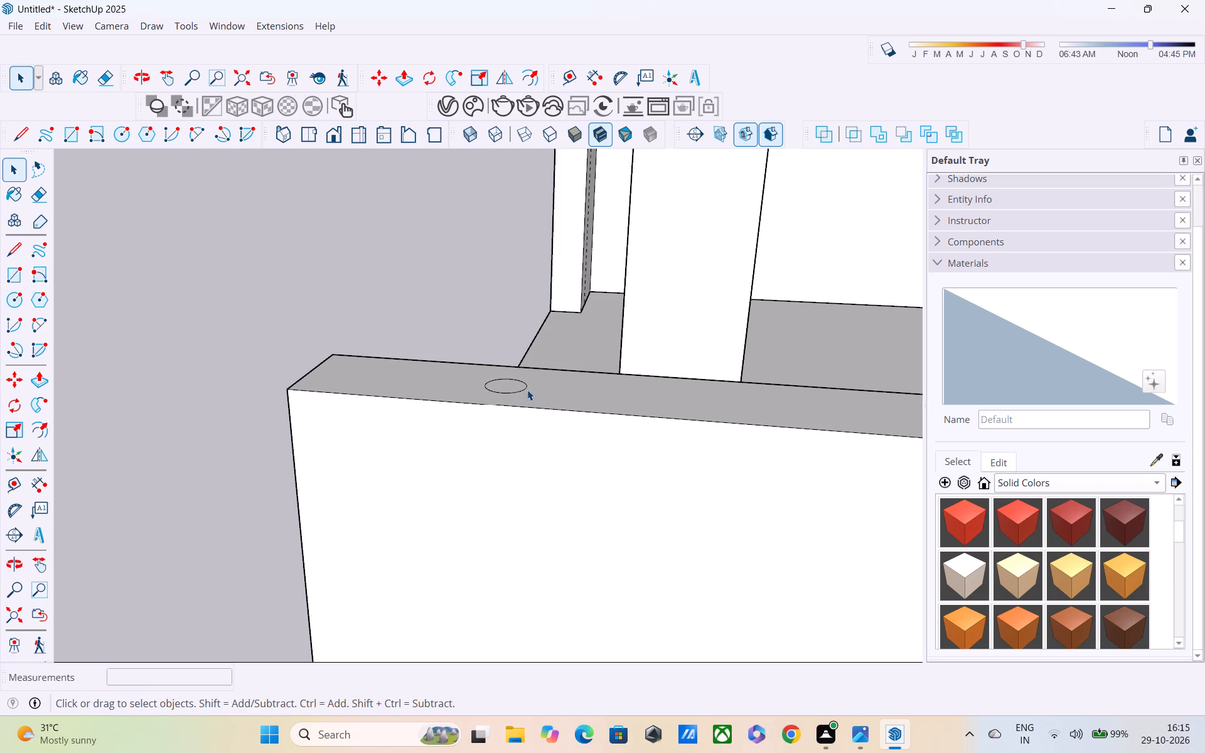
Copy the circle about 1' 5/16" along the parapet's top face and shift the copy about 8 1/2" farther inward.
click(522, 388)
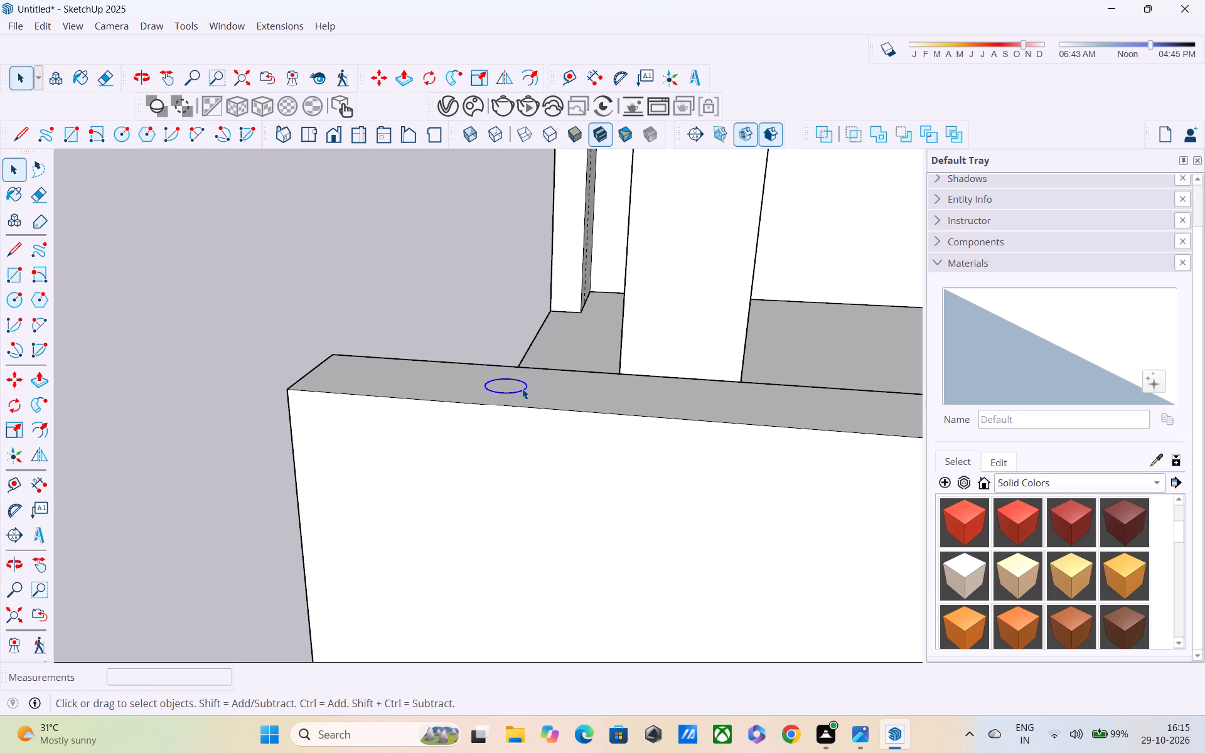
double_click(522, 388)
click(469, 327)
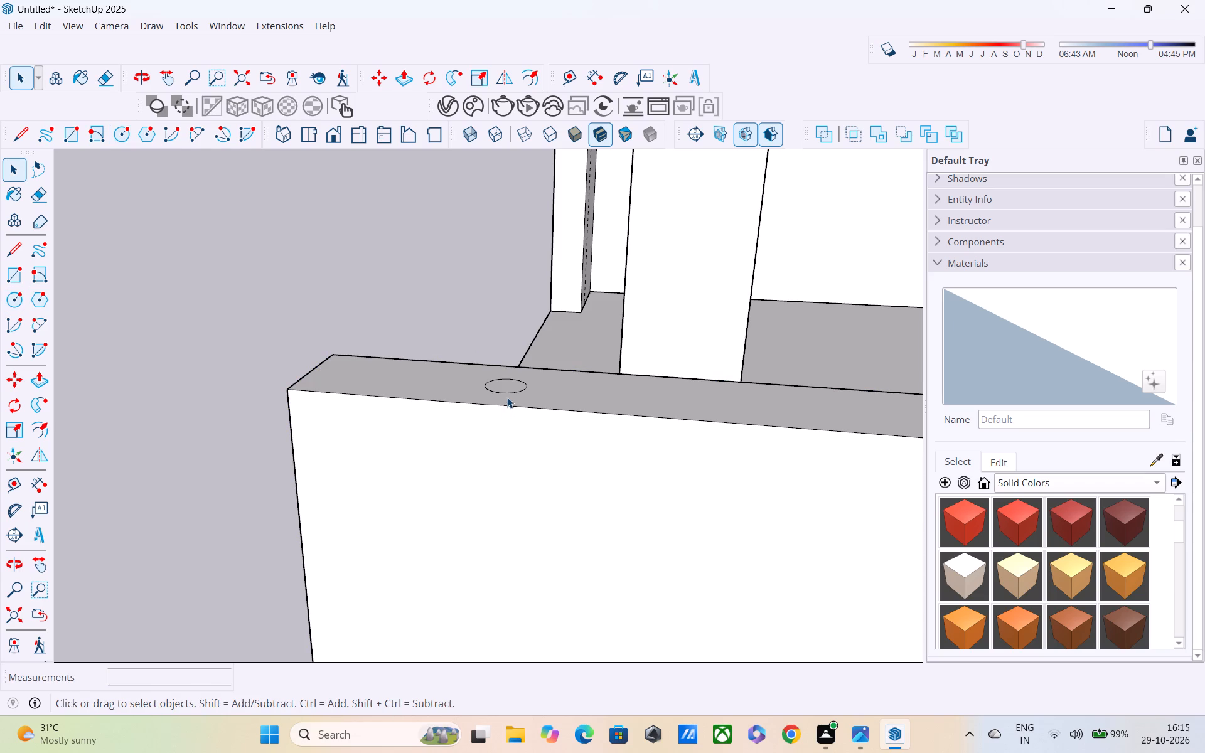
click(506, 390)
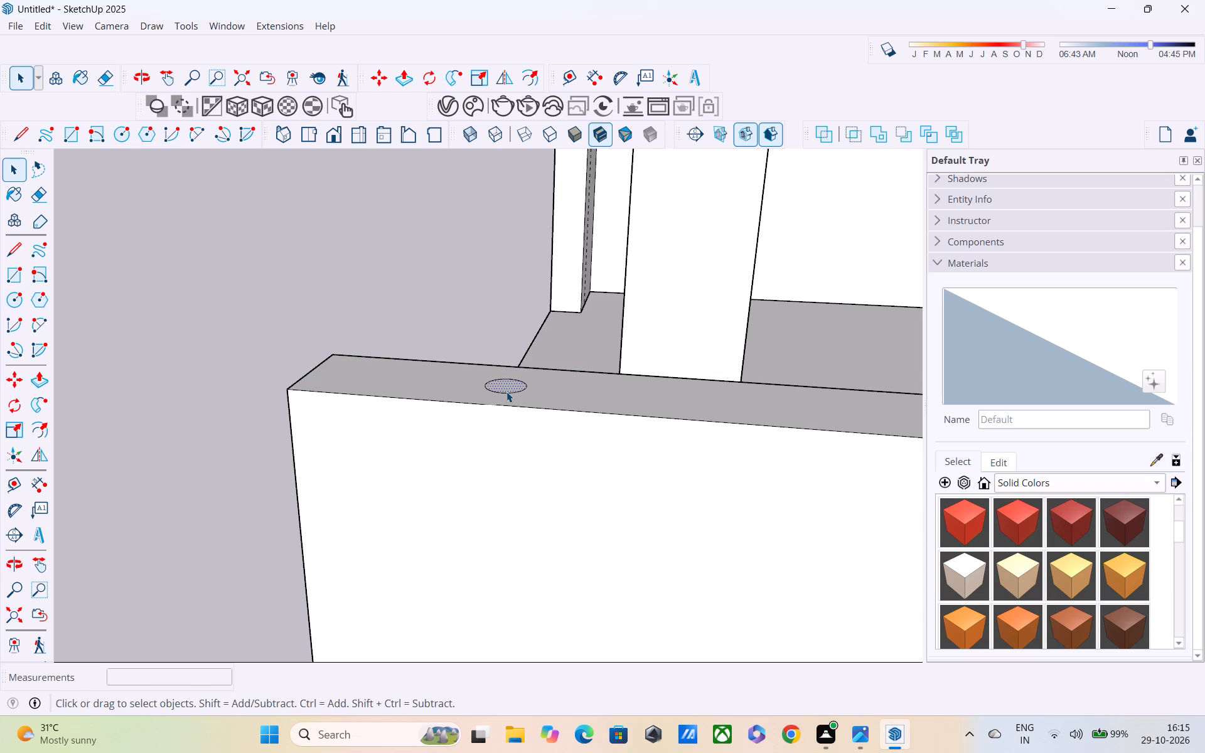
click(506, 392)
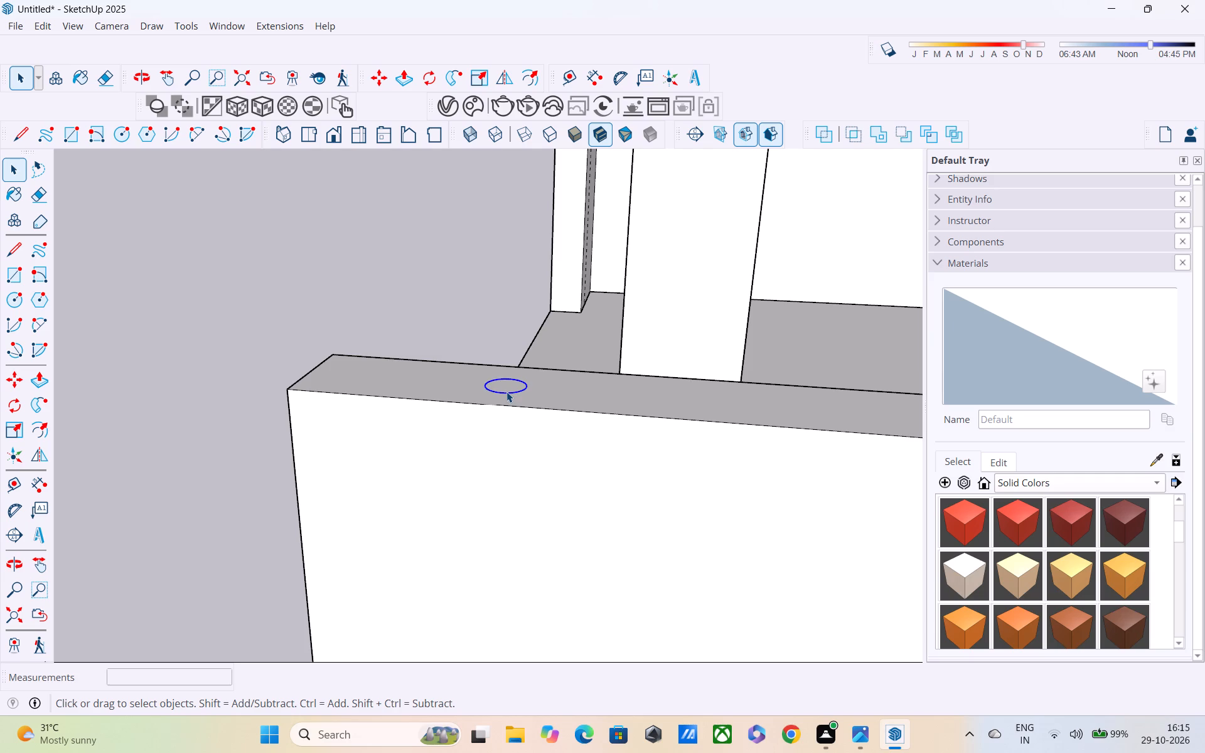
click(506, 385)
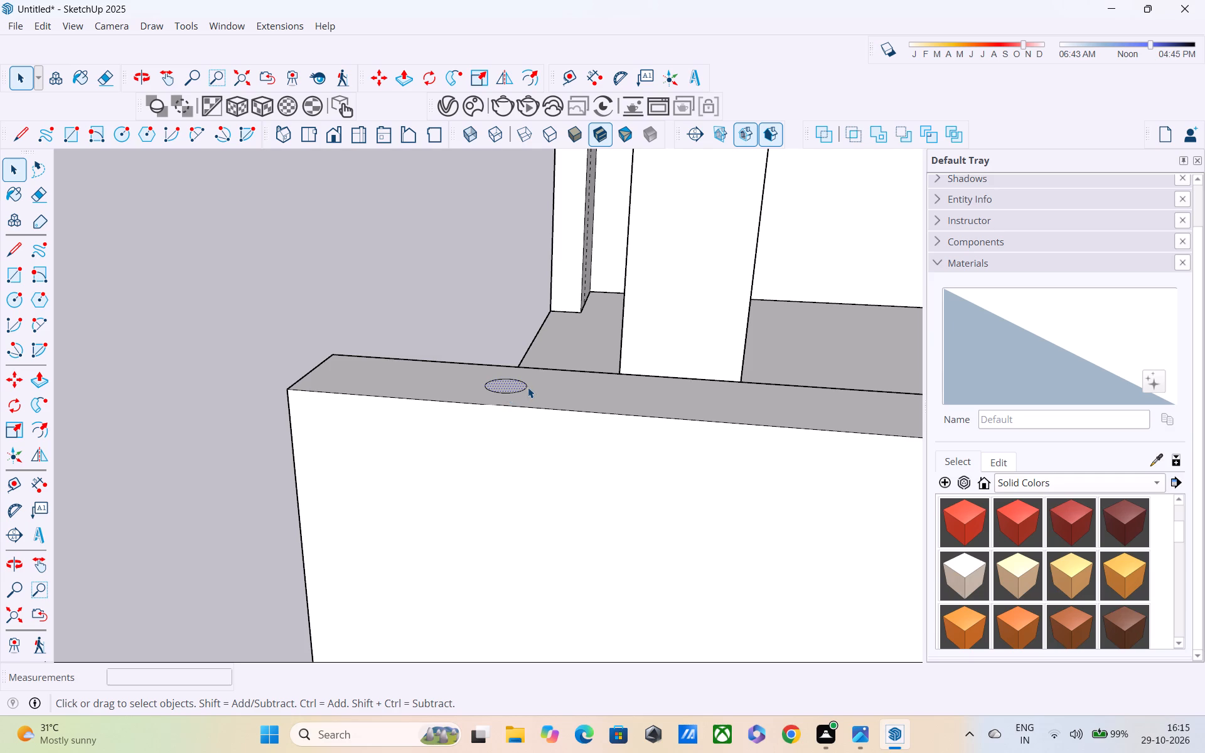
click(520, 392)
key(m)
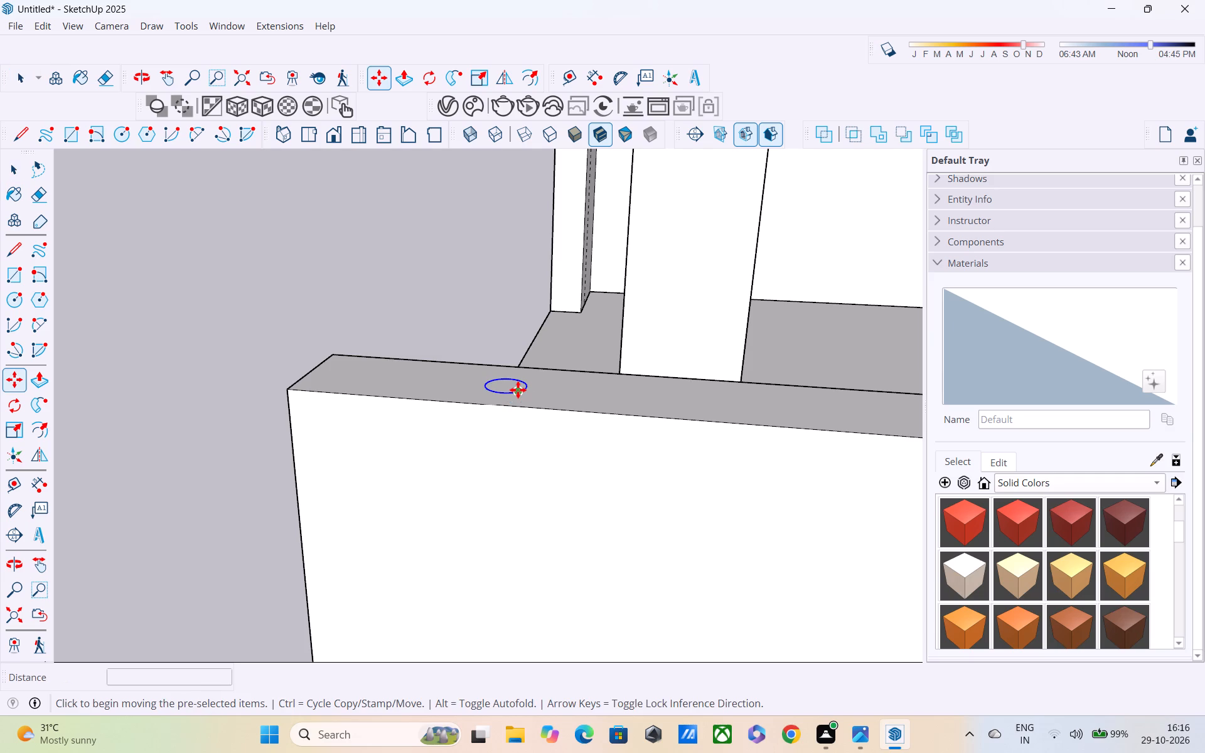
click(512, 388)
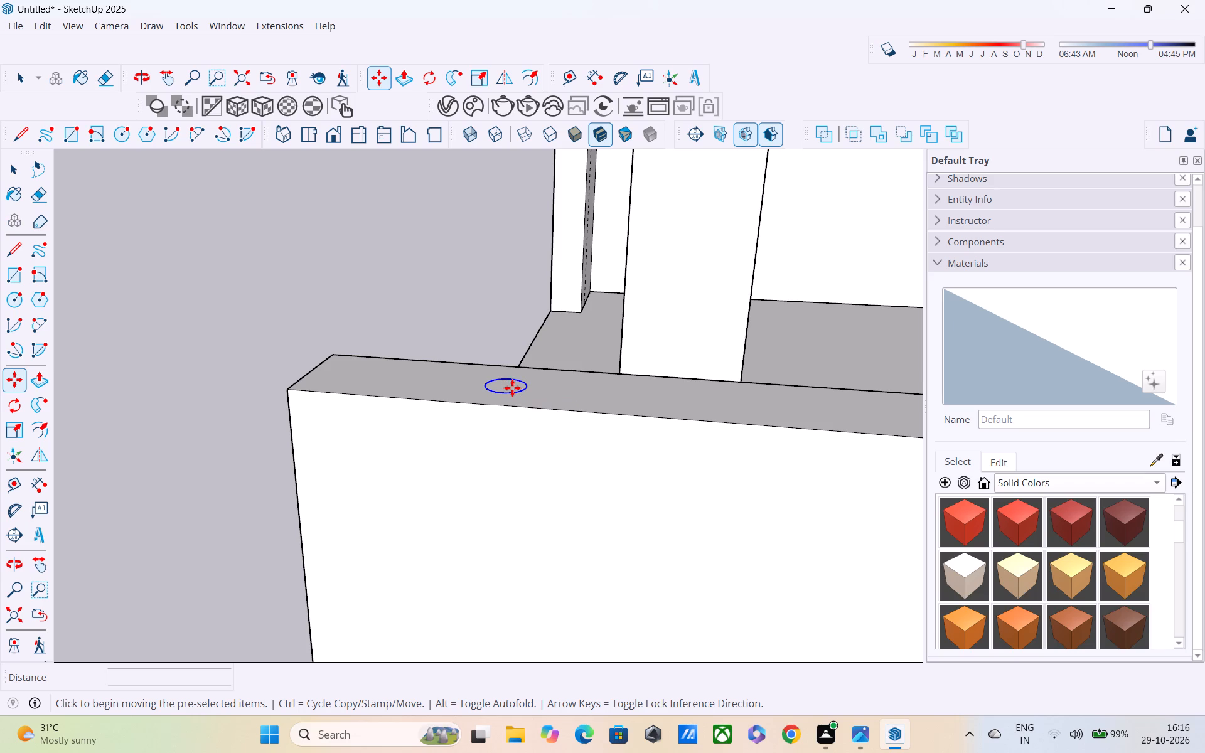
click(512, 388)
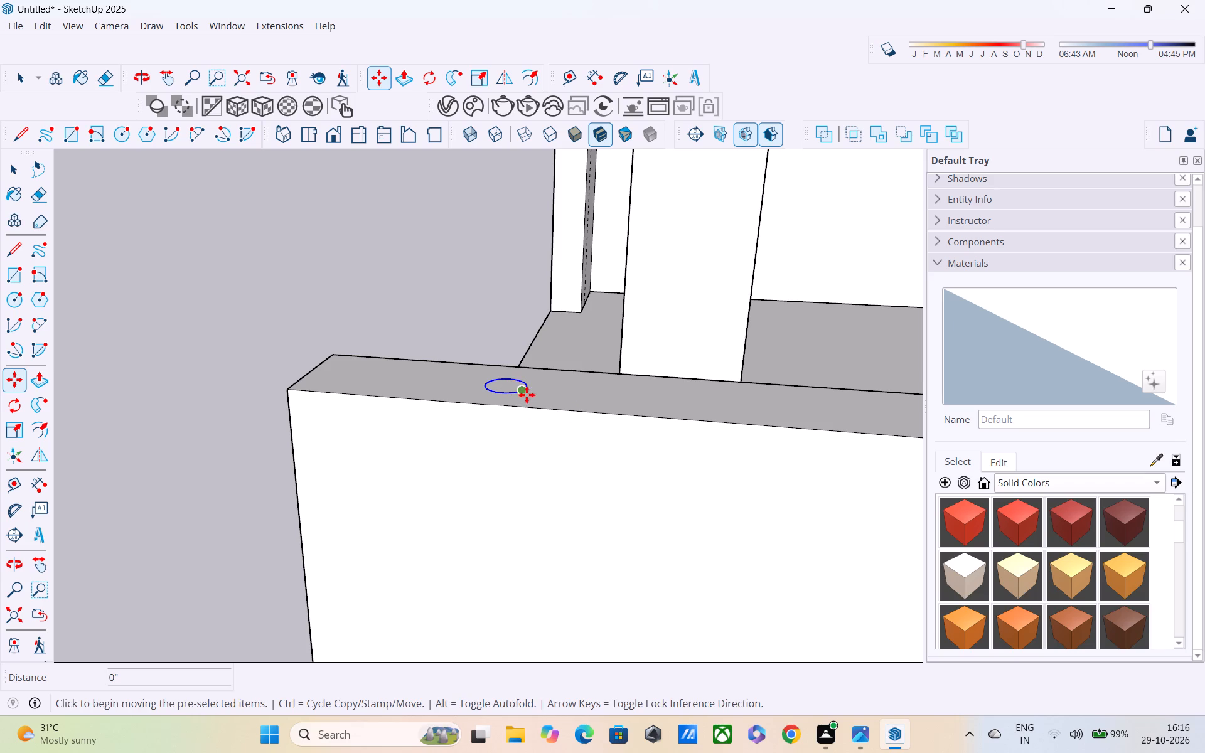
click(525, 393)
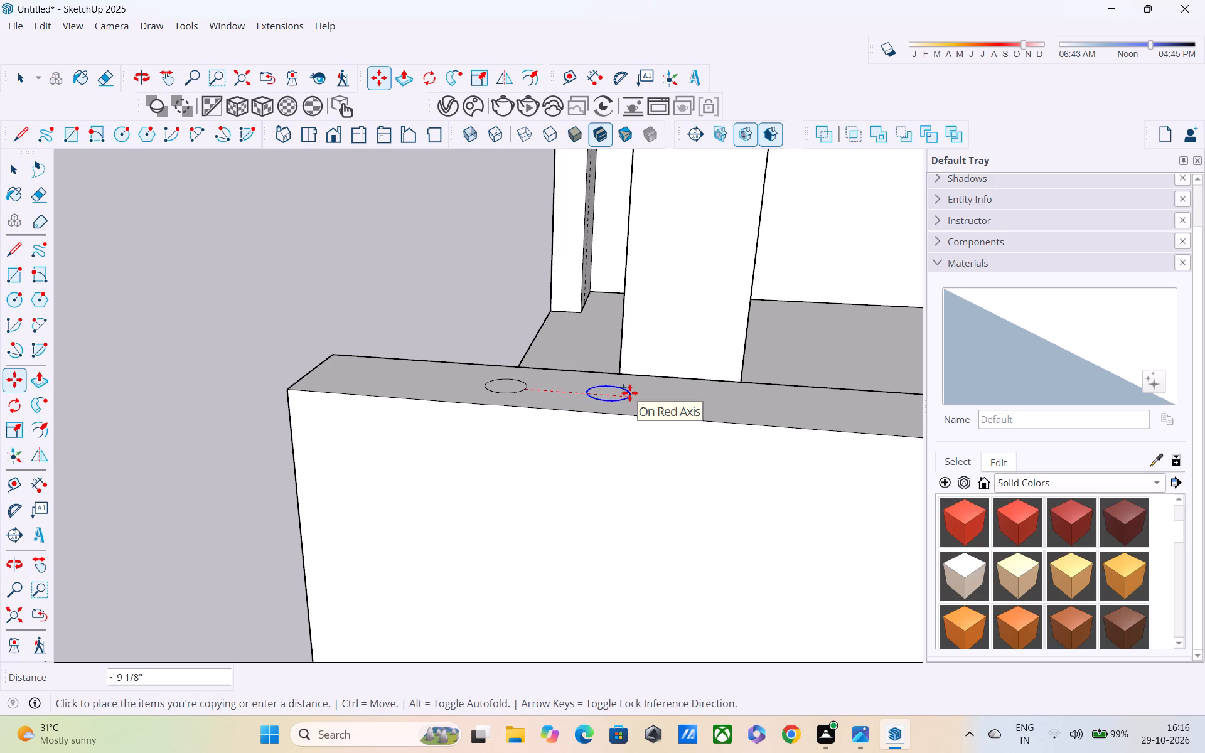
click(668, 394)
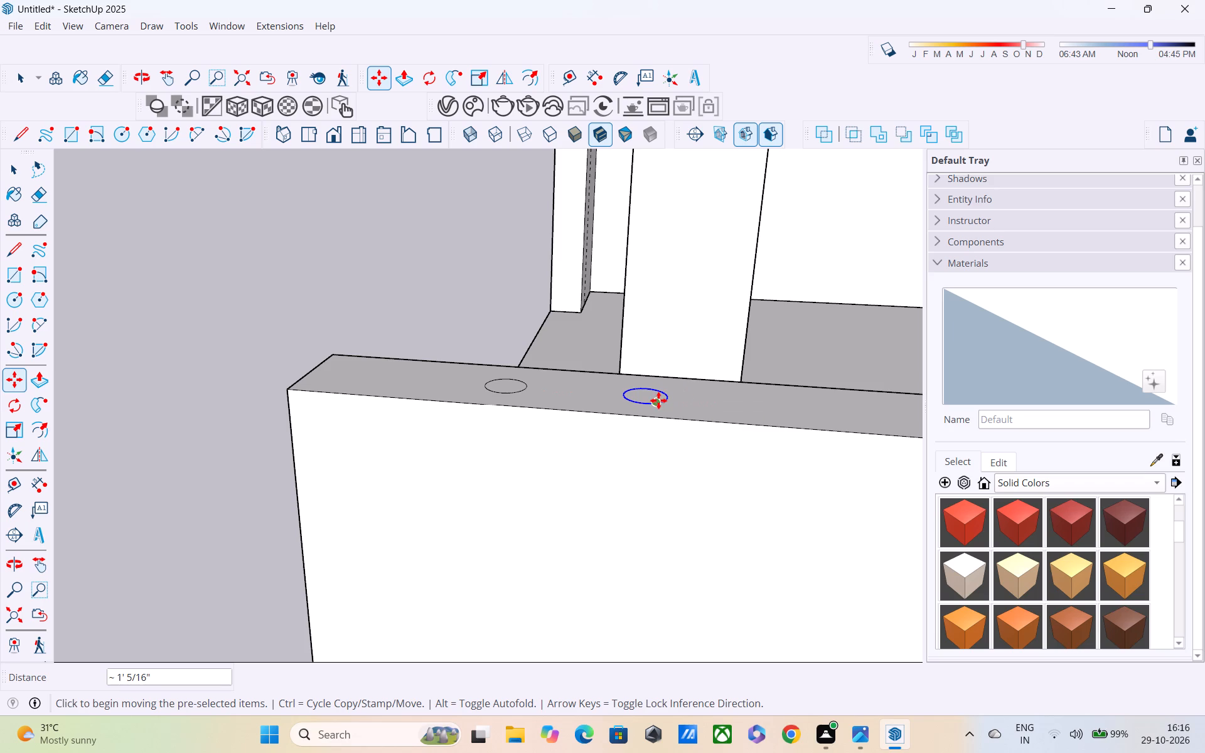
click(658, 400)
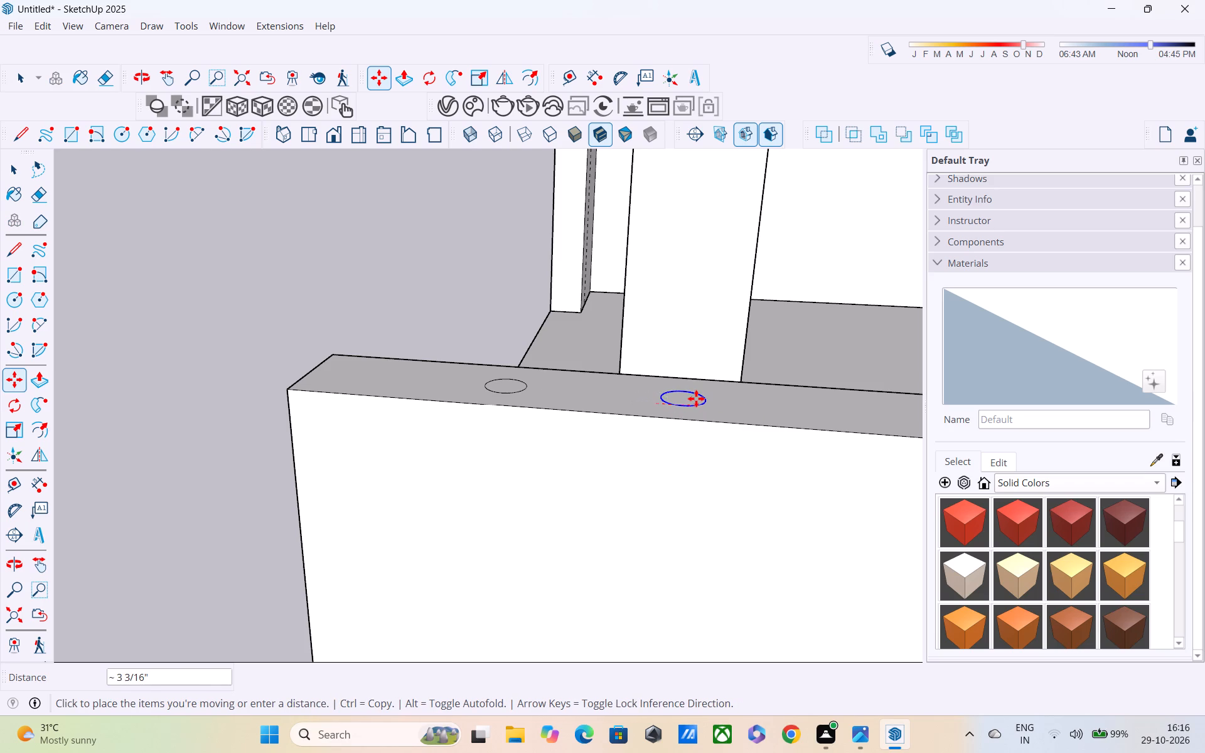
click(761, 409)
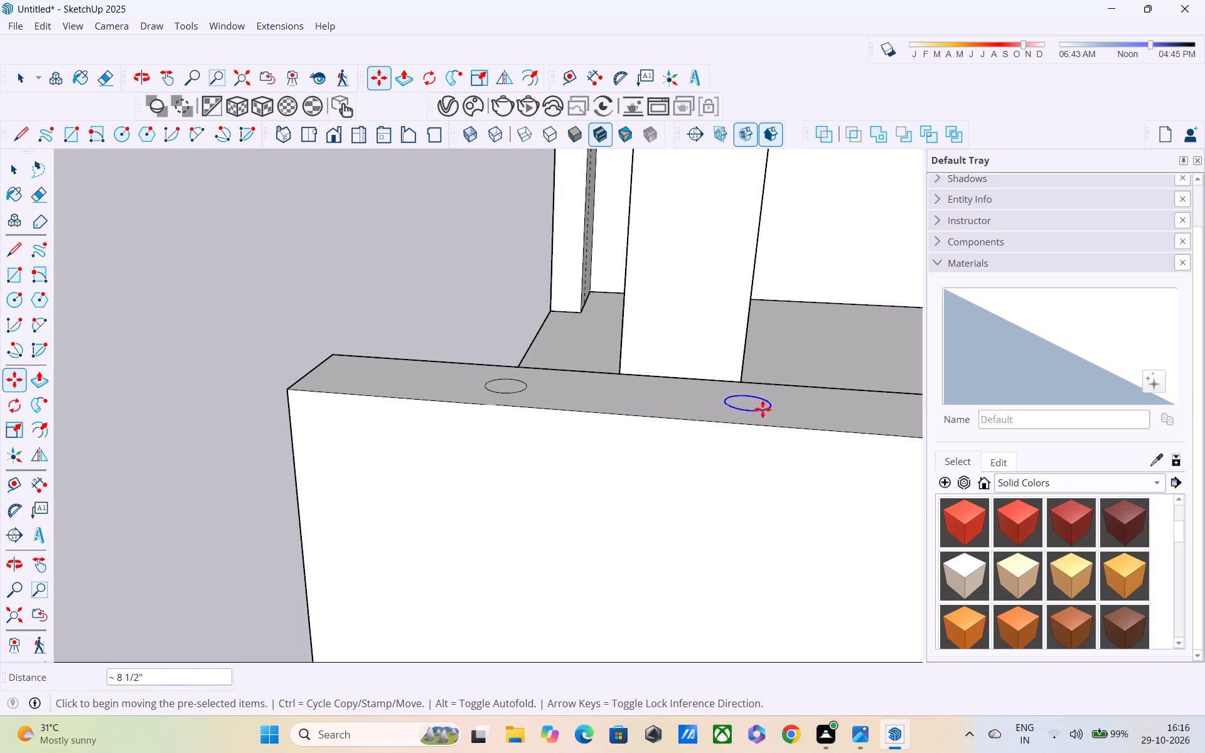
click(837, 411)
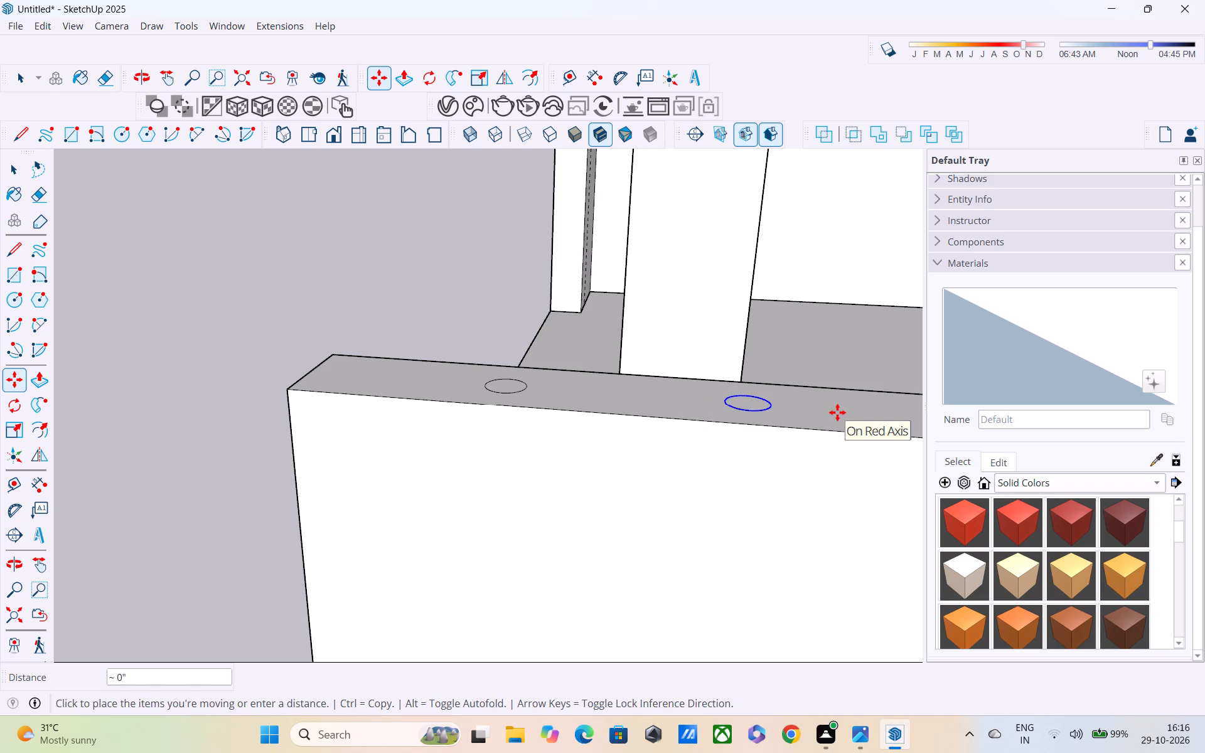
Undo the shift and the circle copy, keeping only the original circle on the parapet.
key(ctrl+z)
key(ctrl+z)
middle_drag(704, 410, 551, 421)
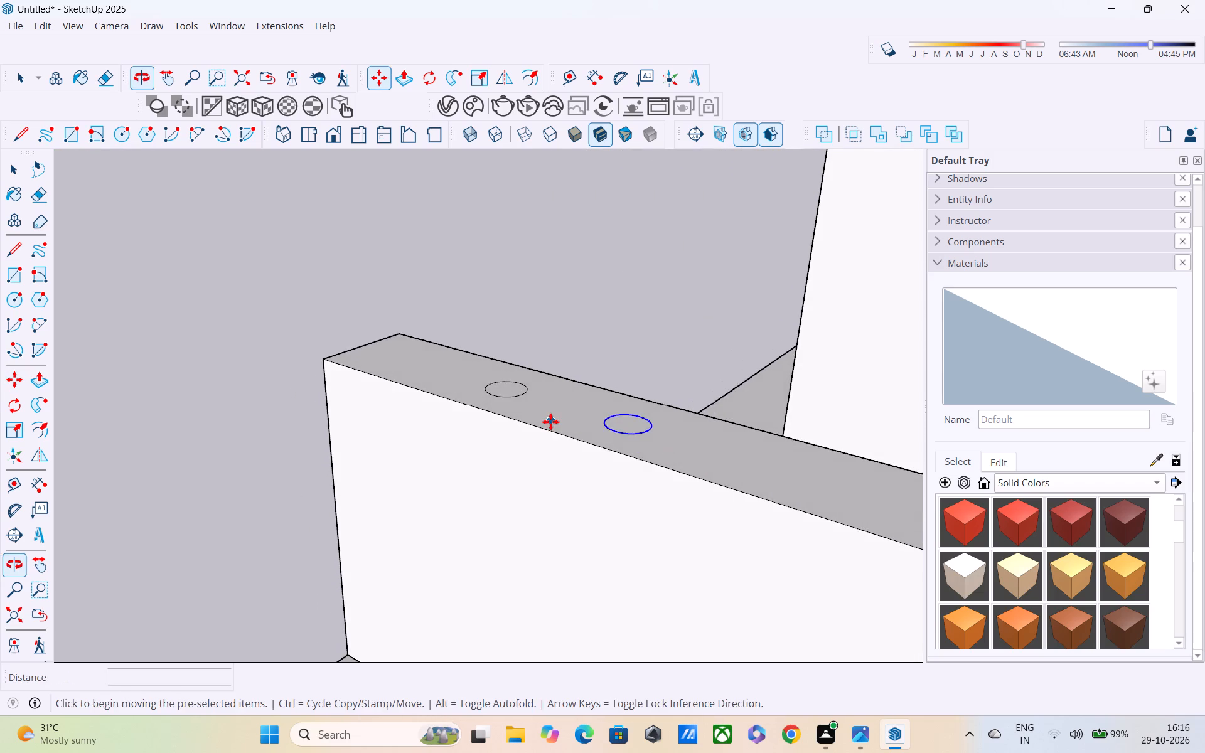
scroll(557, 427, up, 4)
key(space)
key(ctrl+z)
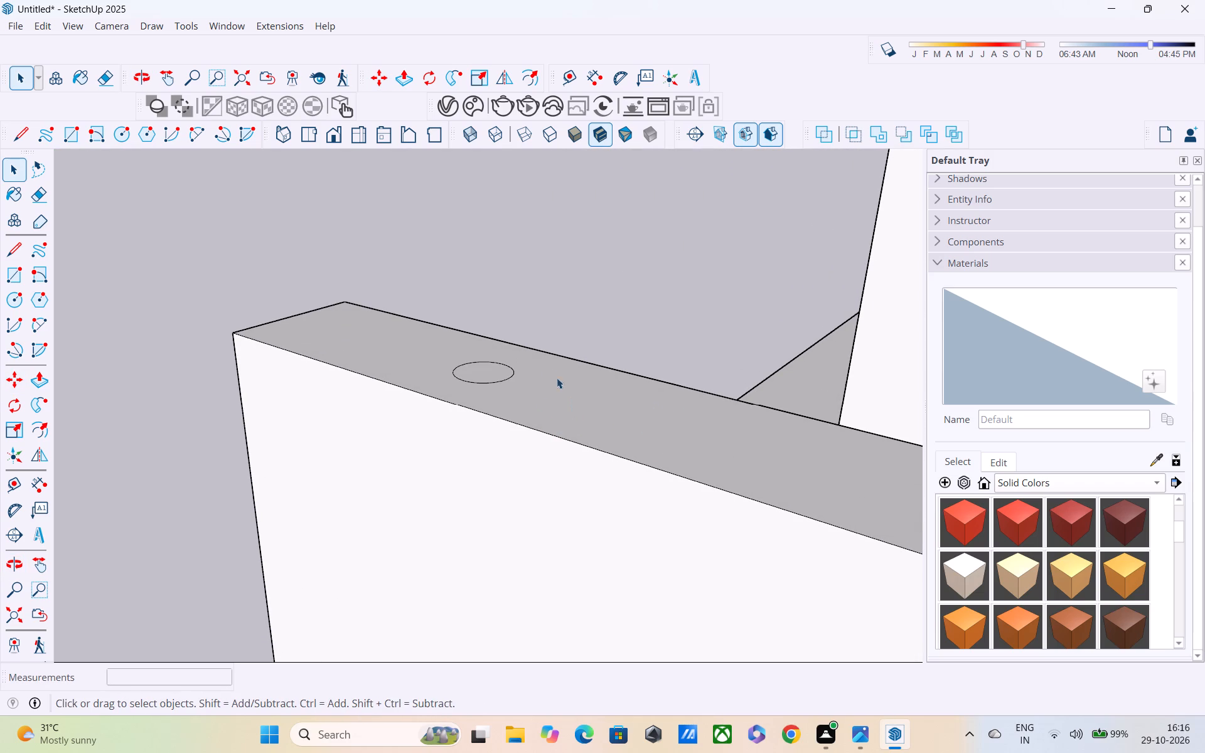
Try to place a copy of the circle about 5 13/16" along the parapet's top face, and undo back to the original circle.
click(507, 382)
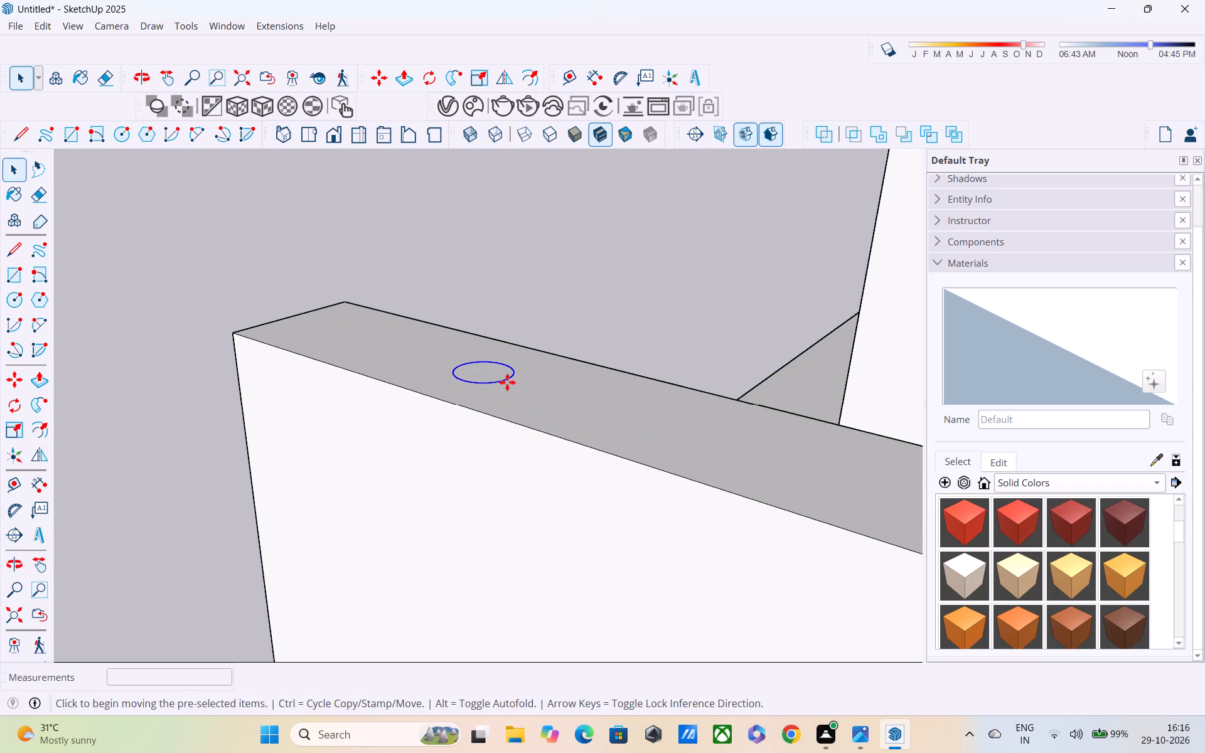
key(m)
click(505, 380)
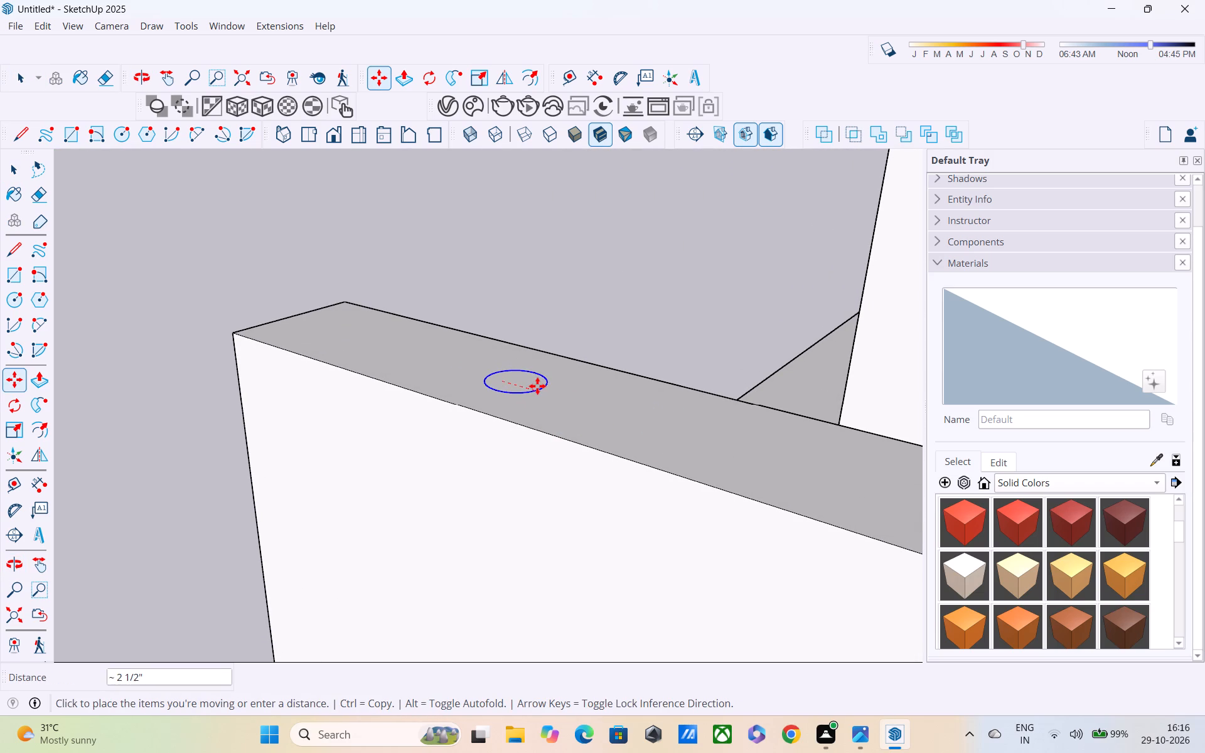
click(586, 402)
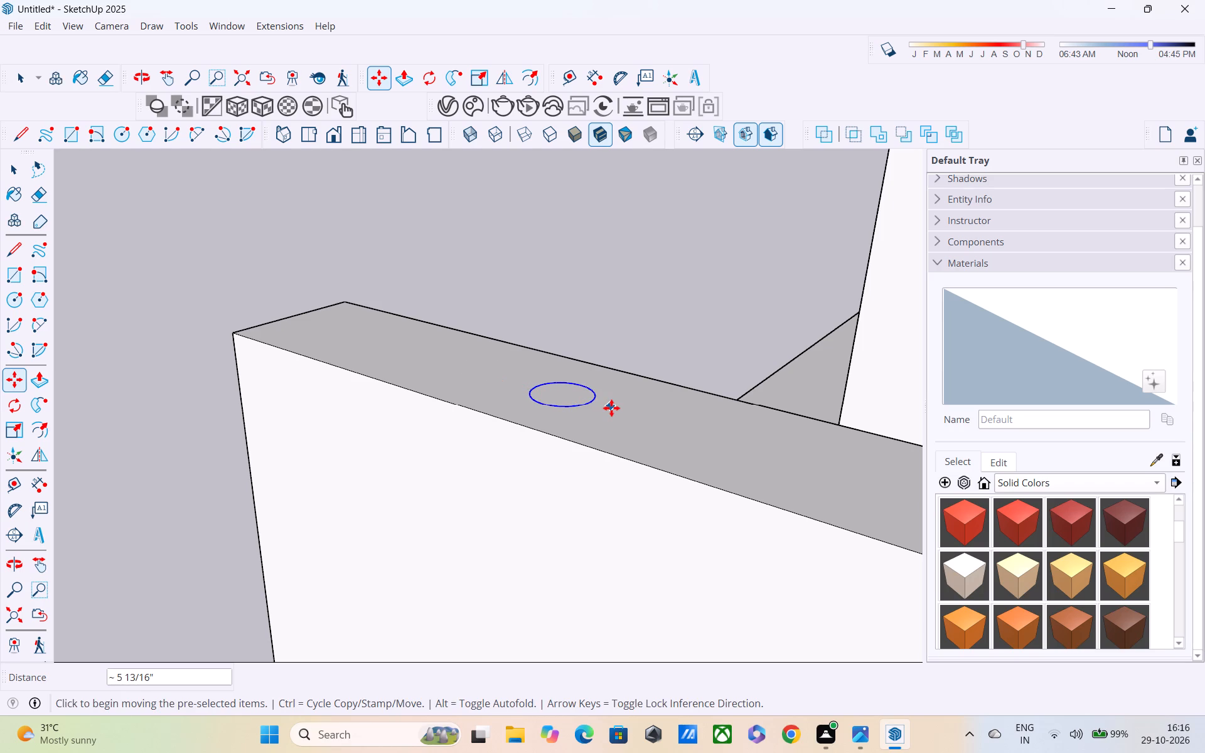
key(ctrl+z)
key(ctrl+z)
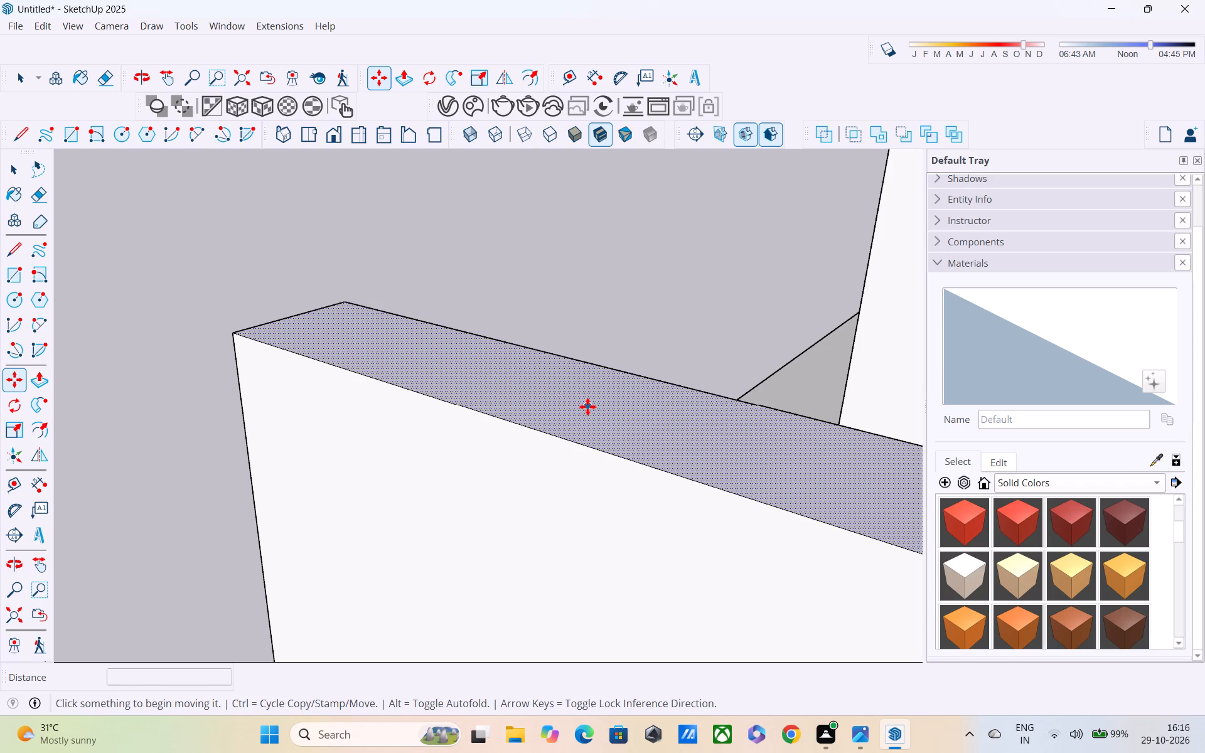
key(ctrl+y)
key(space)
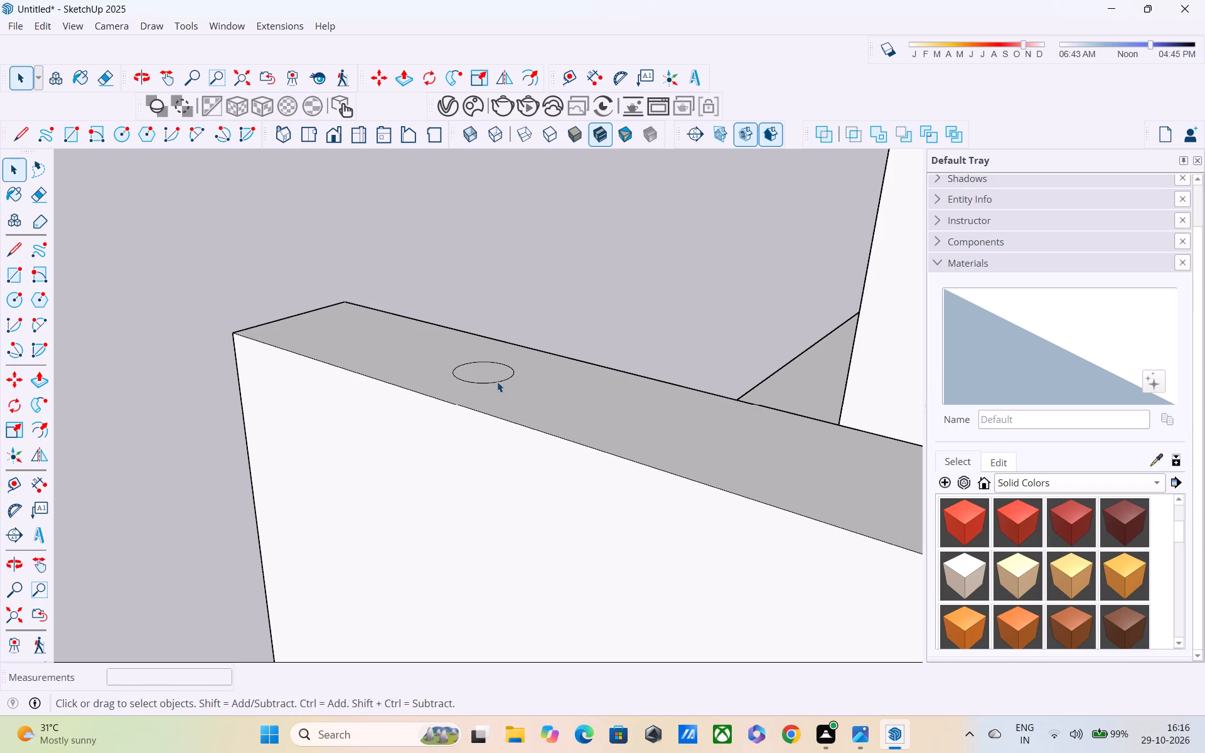
Copy the circle about 3' 5 3/4" along the parapet's top face and divide the distance with /3 for four evenly spaced circles.
click(497, 382)
key(m)
click(496, 382)
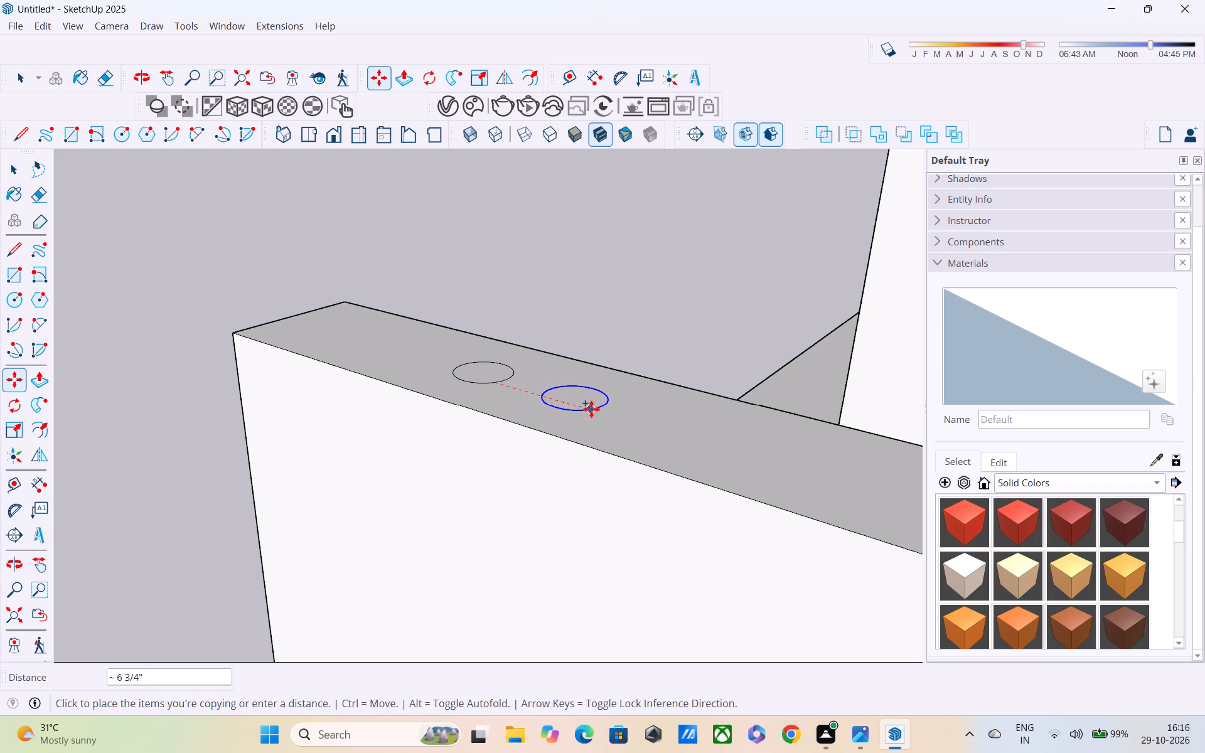
shift+middle_drag(621, 420, 537, 378)
middle_drag(656, 407, 489, 354)
scroll(613, 395, down, 5)
middle_drag(725, 409, 615, 387)
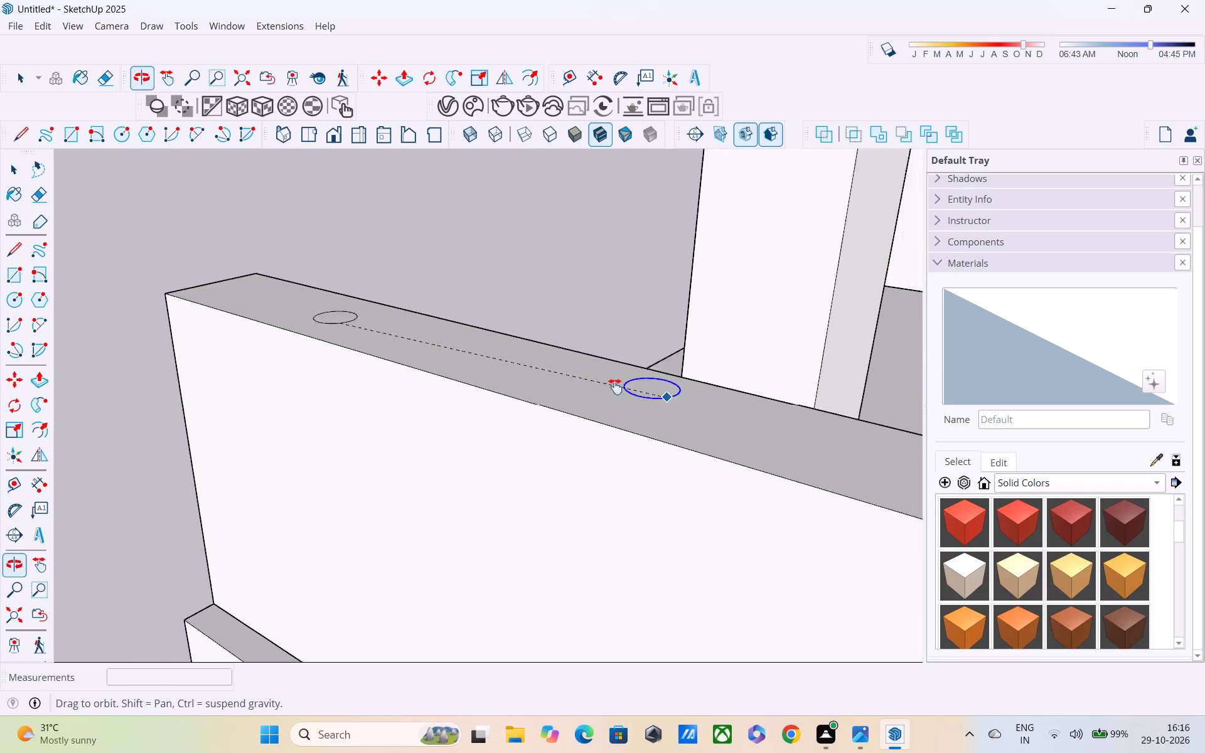
middle_drag(615, 387, 562, 373)
scroll(577, 381, down, 4)
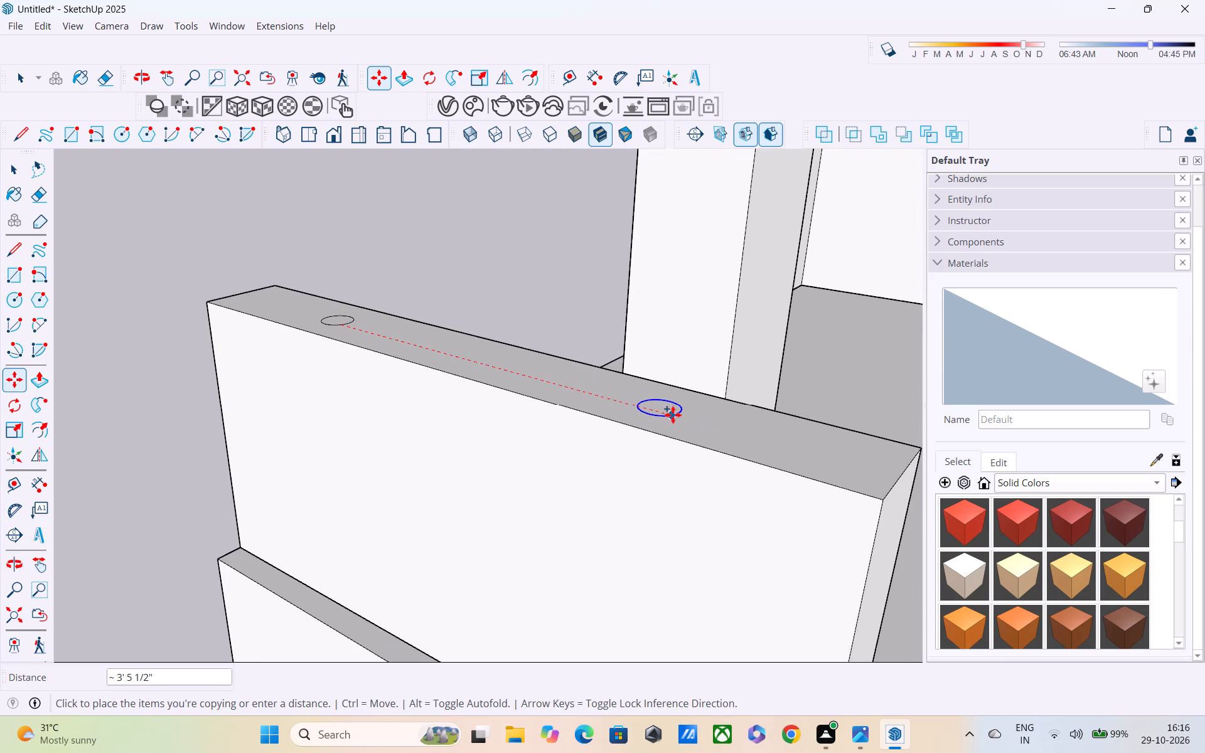
click(674, 418)
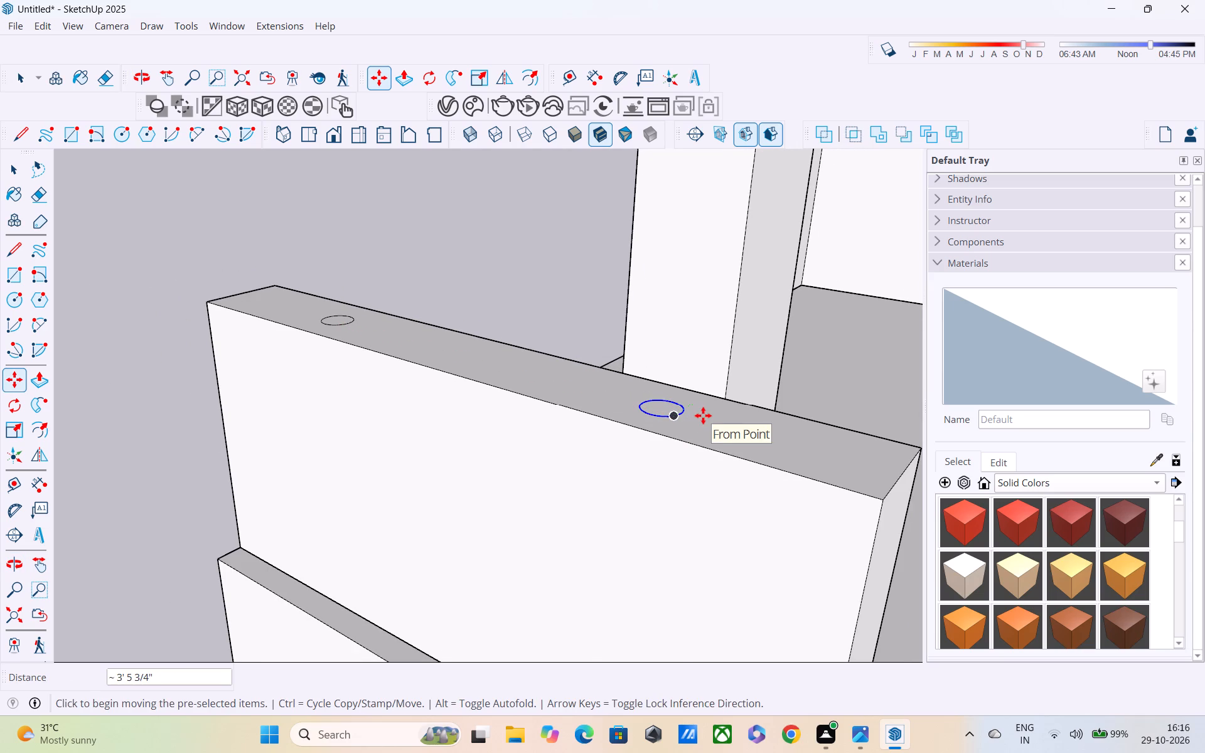
text(/3)
key(Return)
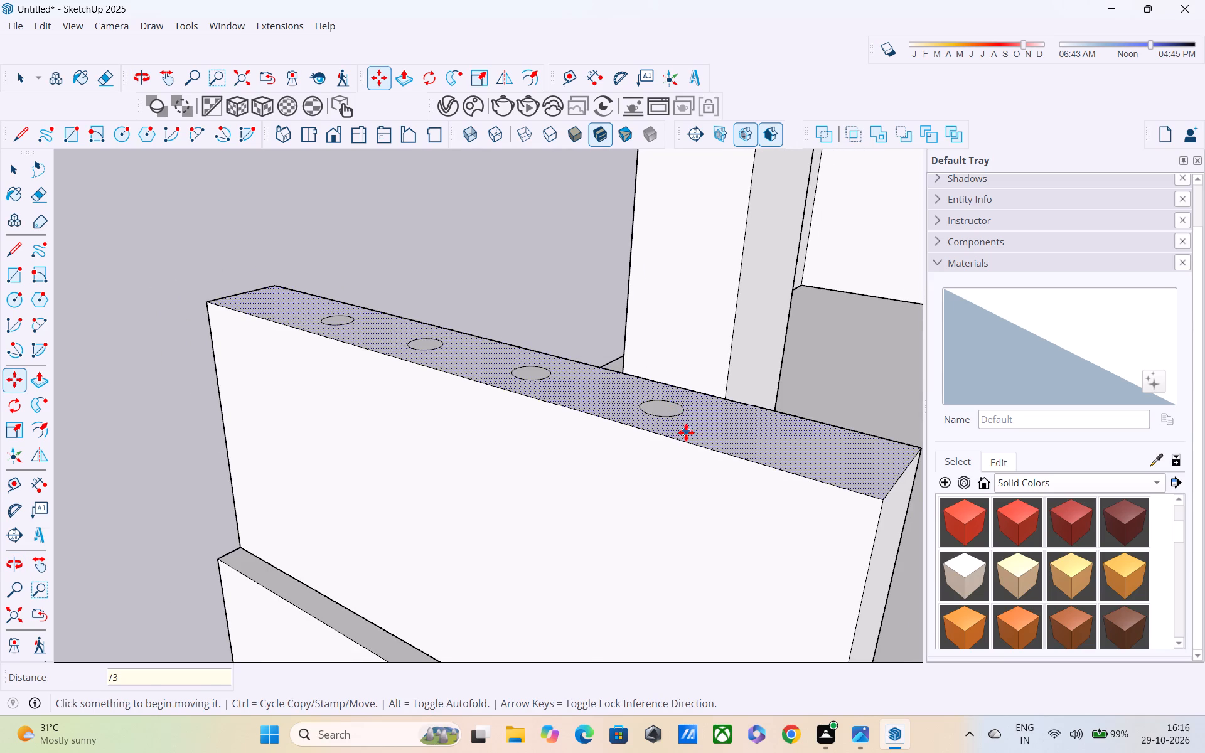
Push/Pull the innermost circle up 7' to form a round bar reaching the underside of the beam above.
scroll(686, 485, down, 4)
middle_drag(667, 352, 689, 285)
scroll(683, 287, up, 1)
scroll(703, 289, down, 10)
middle_drag(698, 334, 810, 461)
scroll(582, 344, up, 3)
key(p)
scroll(672, 289, up, 3)
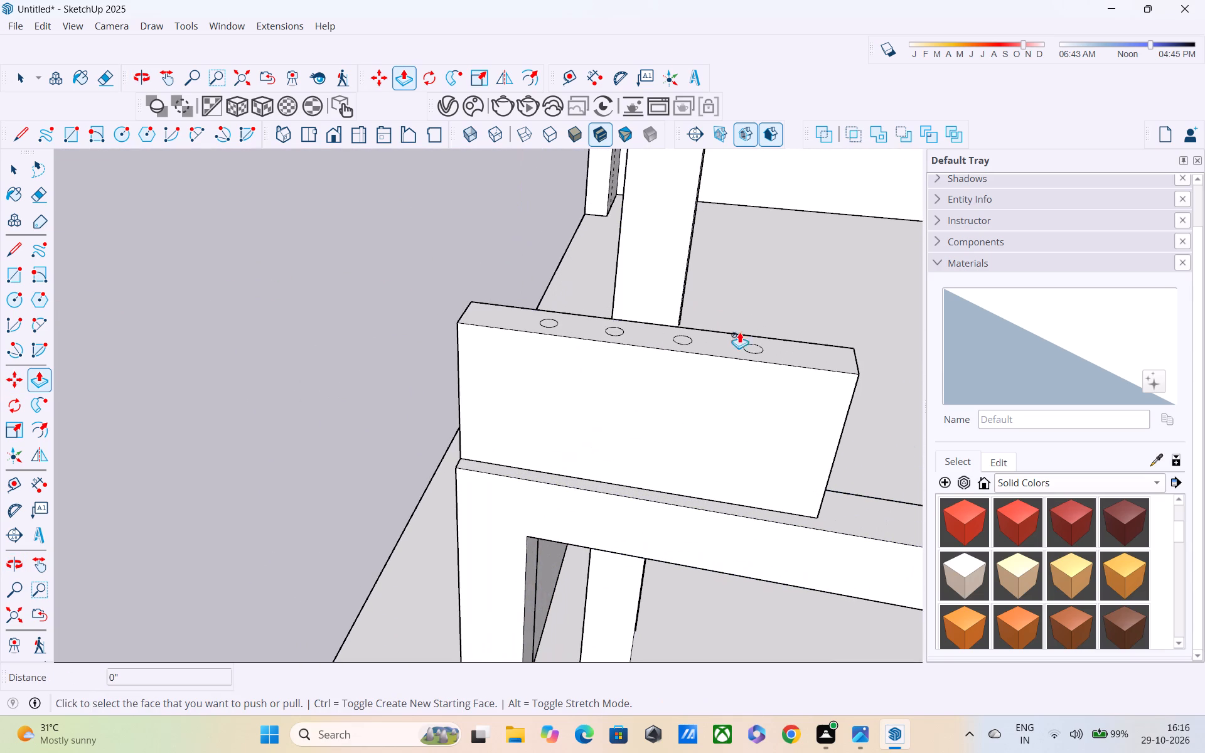
click(756, 350)
scroll(759, 183, down, 2)
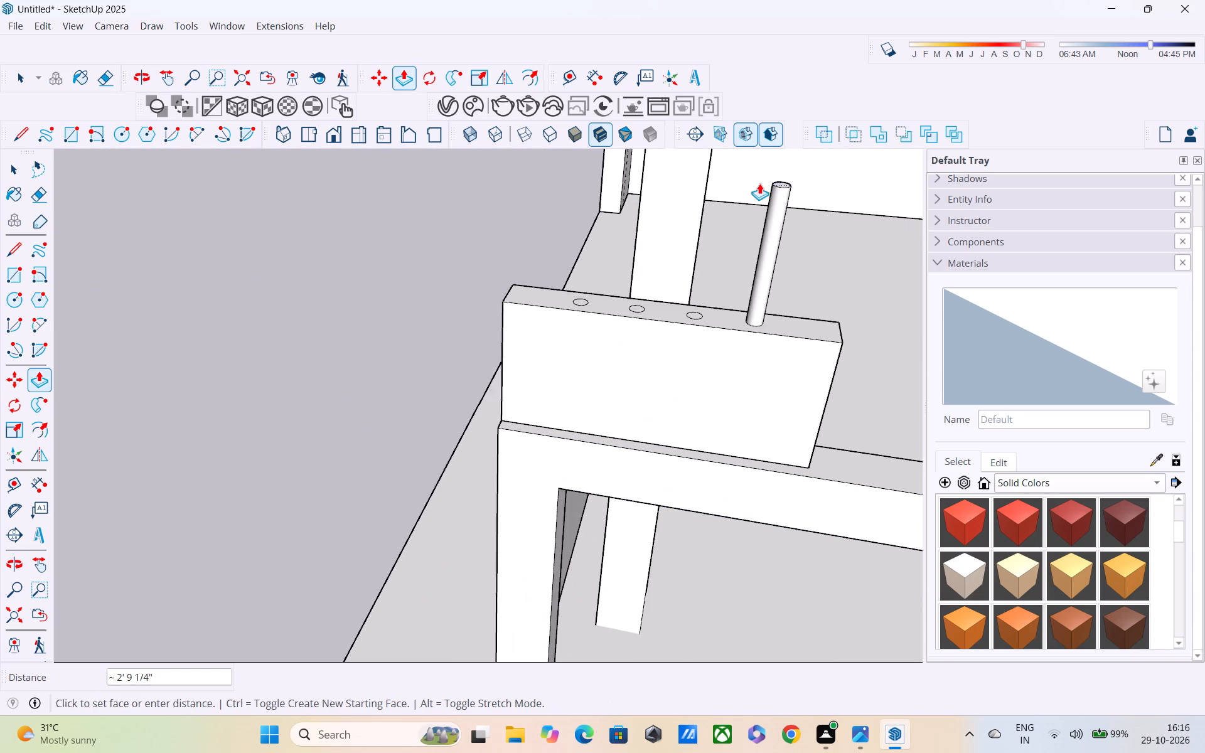
scroll(756, 173, down, 3)
middle_drag(756, 173, 777, 310)
scroll(777, 257, up, 1)
middle_drag(777, 257, 775, 188)
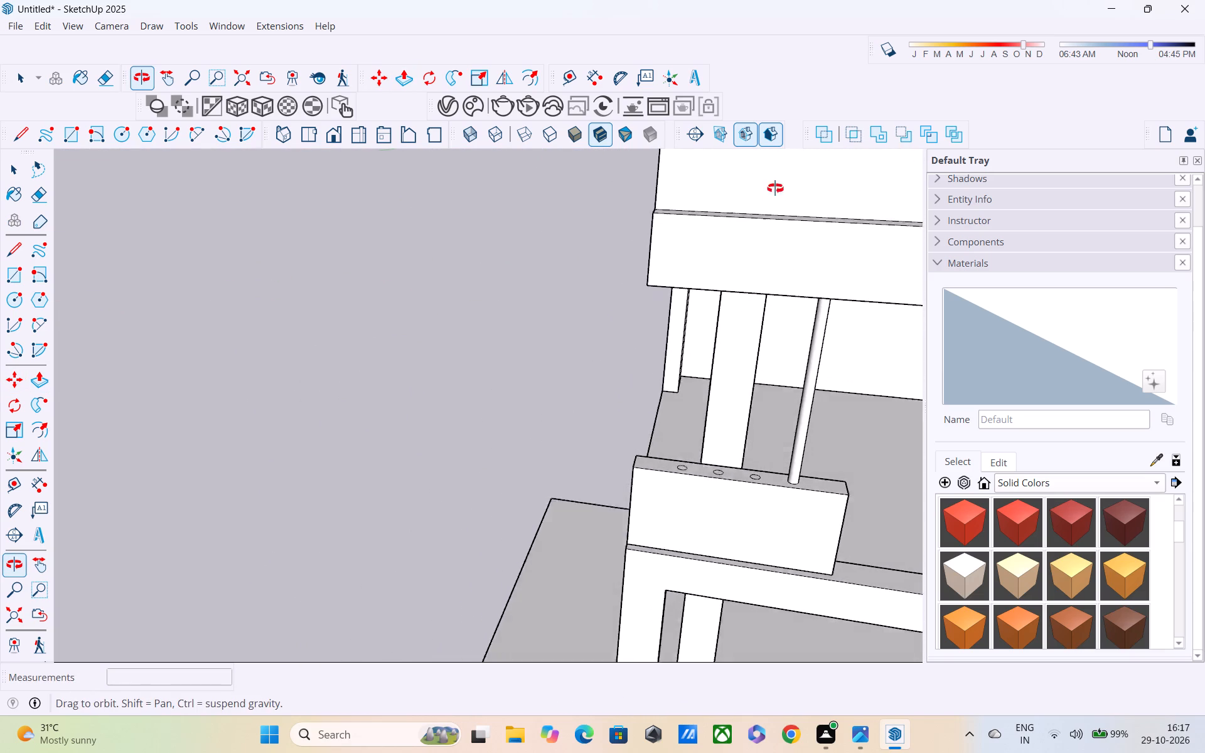
middle_drag(775, 188, 780, 159)
middle_drag(780, 257, 796, 153)
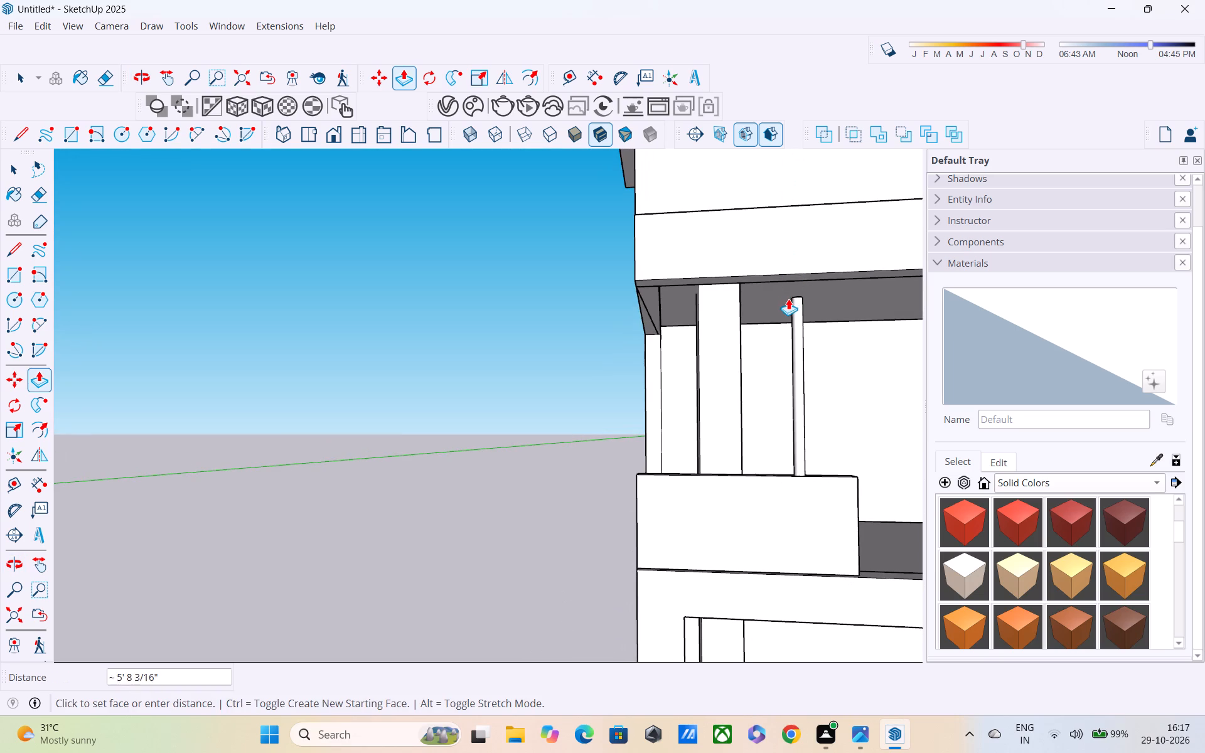
click(788, 287)
Repeat the 7' Push/Pull on the two middle circles to form matching round bars.
middle_drag(737, 412, 739, 567)
scroll(745, 518, up, 4)
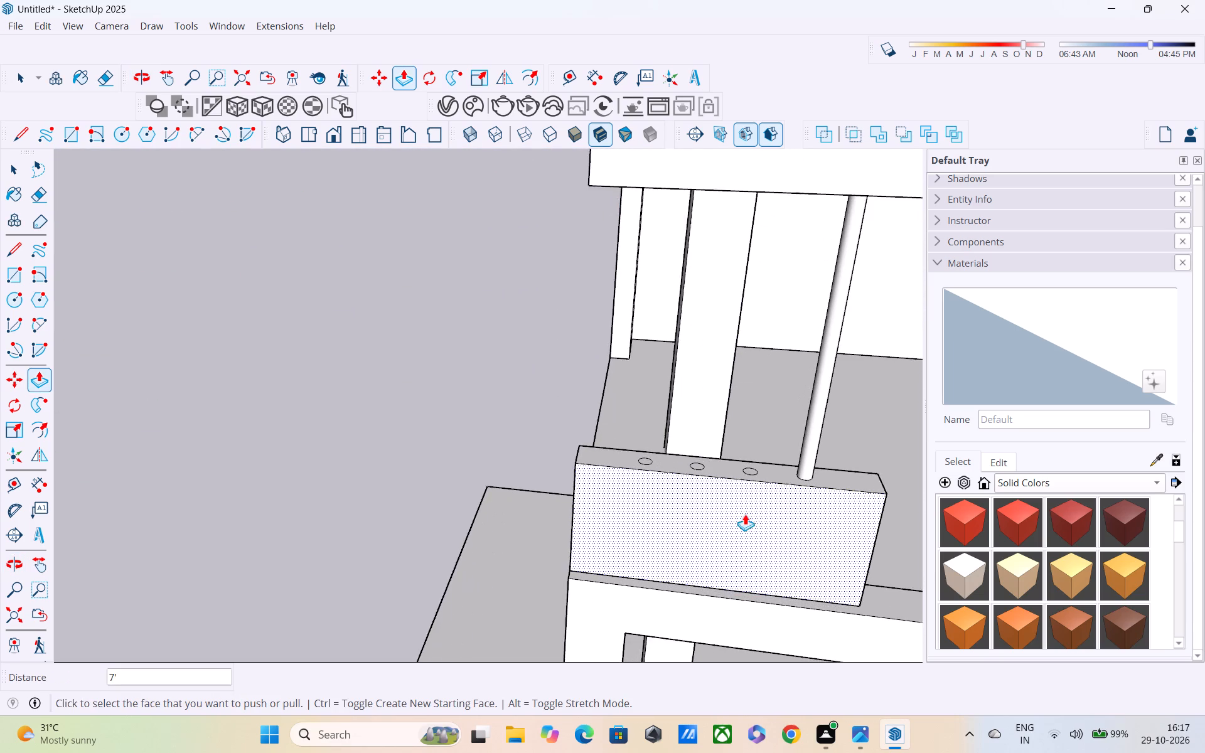
scroll(752, 487, up, 3)
double_click(752, 464)
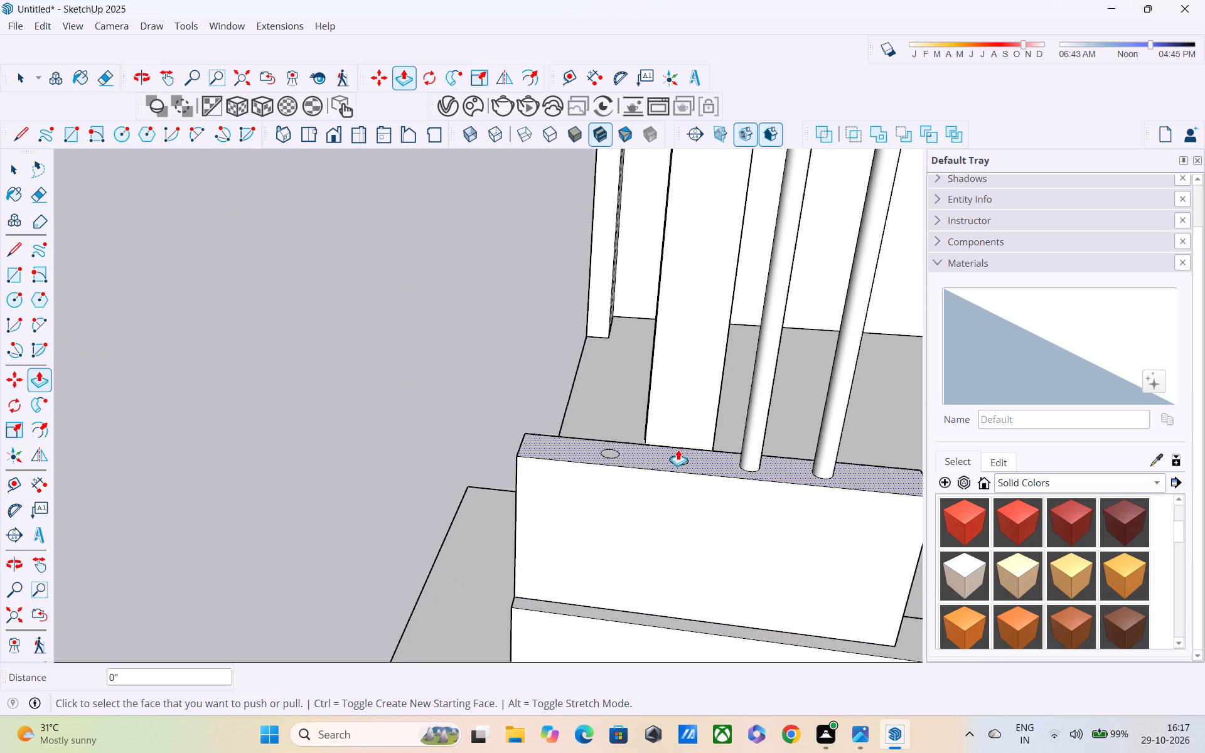
double_click(676, 458)
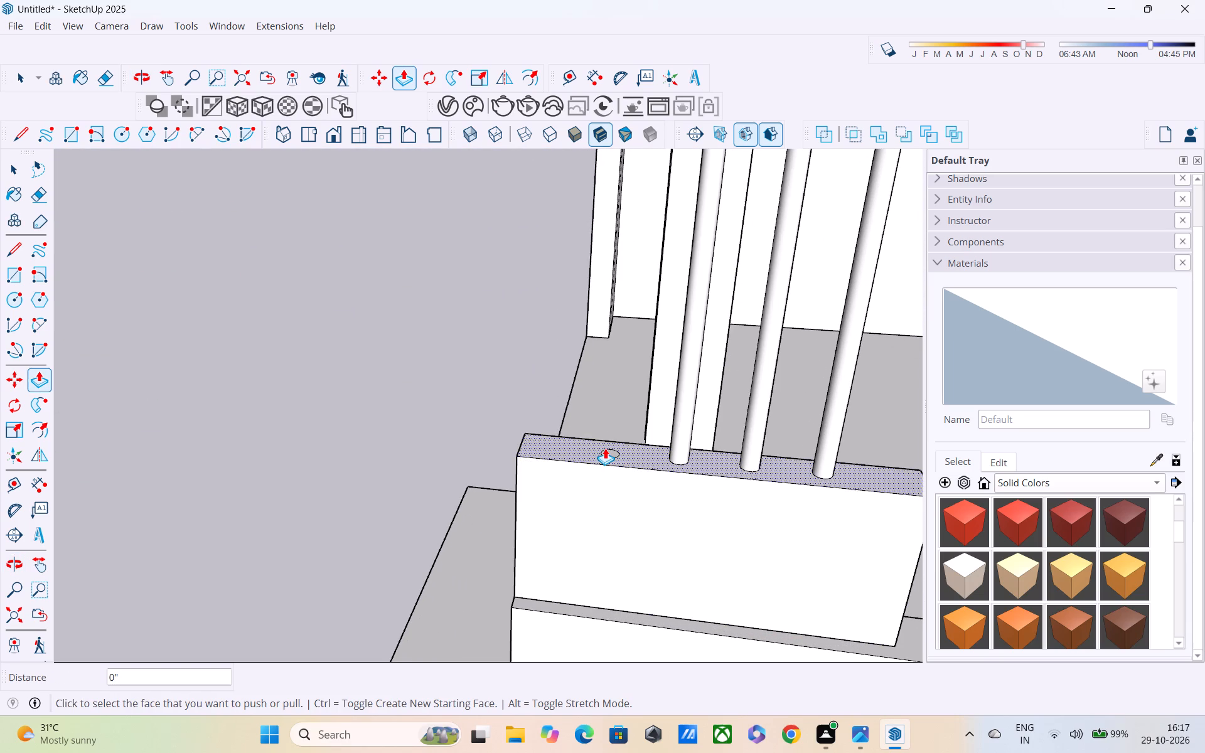
Repeat the 7' Push/Pull on the outermost circle to form the fourth round bar, undoing any accidental pull of the parapet's top face.
double_click(605, 448)
key(ctrl+z)
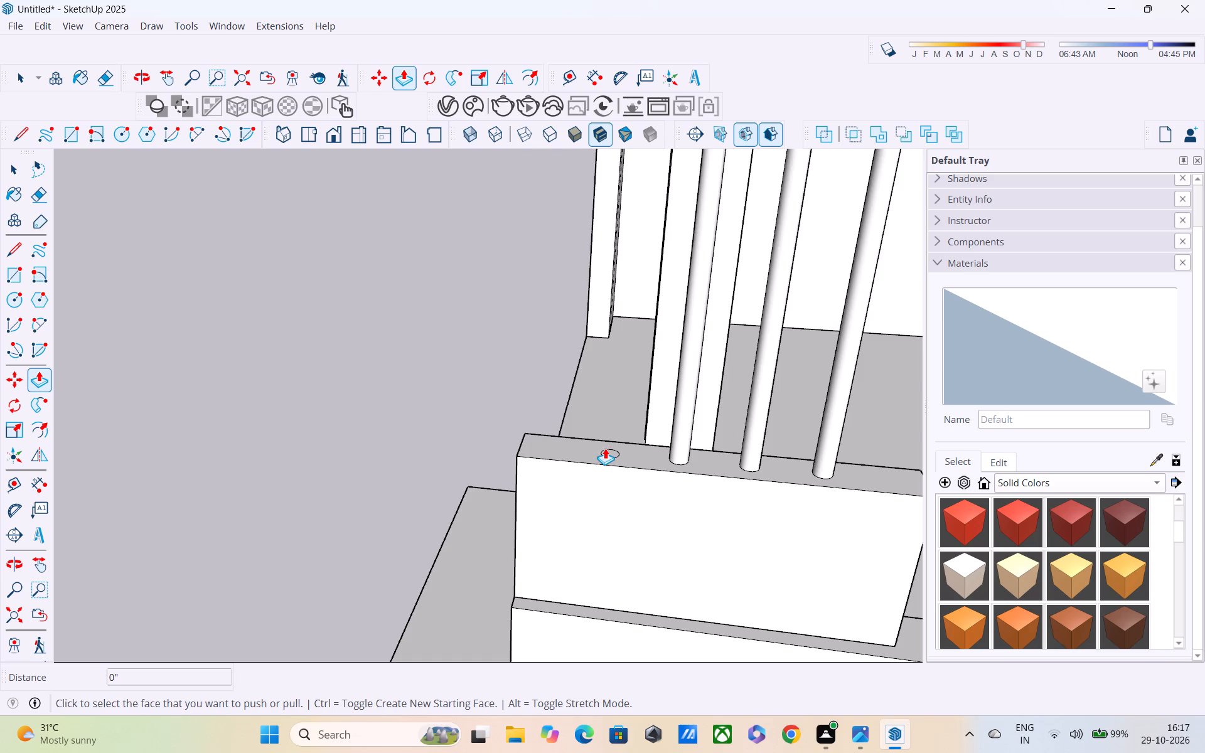
double_click(606, 449)
scroll(607, 448, down, 5)
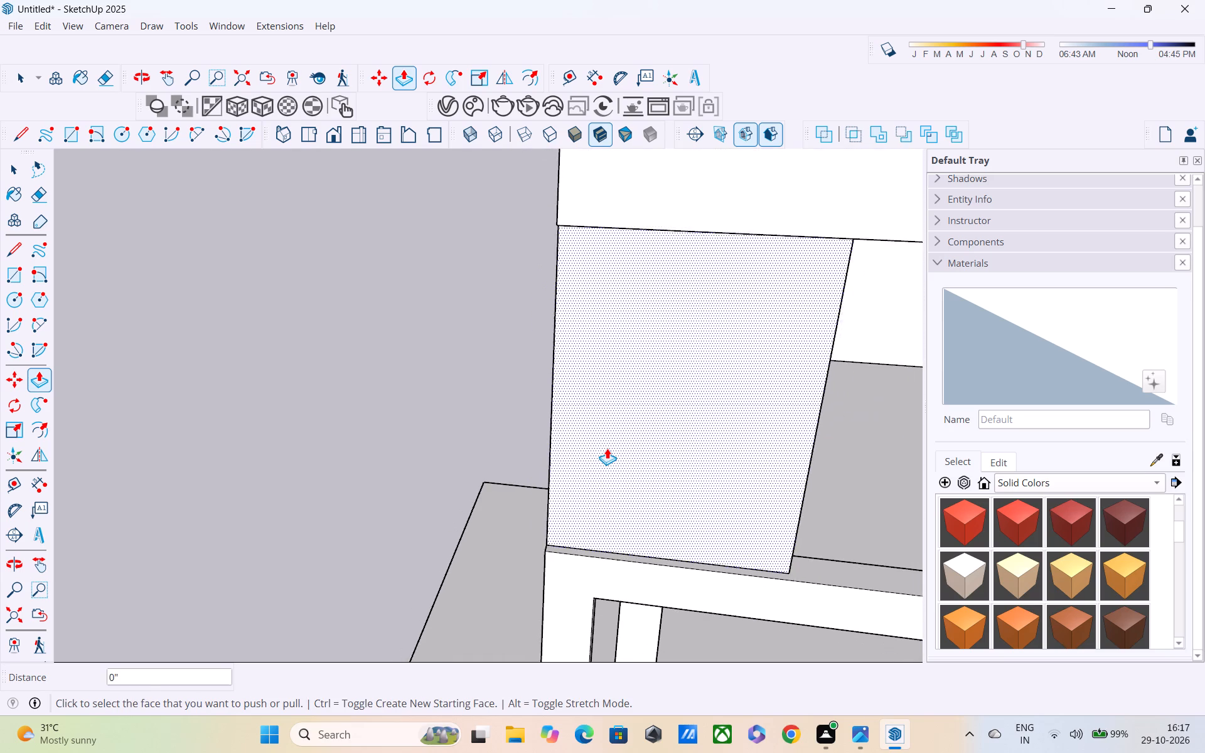
scroll(607, 448, down, 4)
key(ctrl+z)
scroll(608, 448, up, 3)
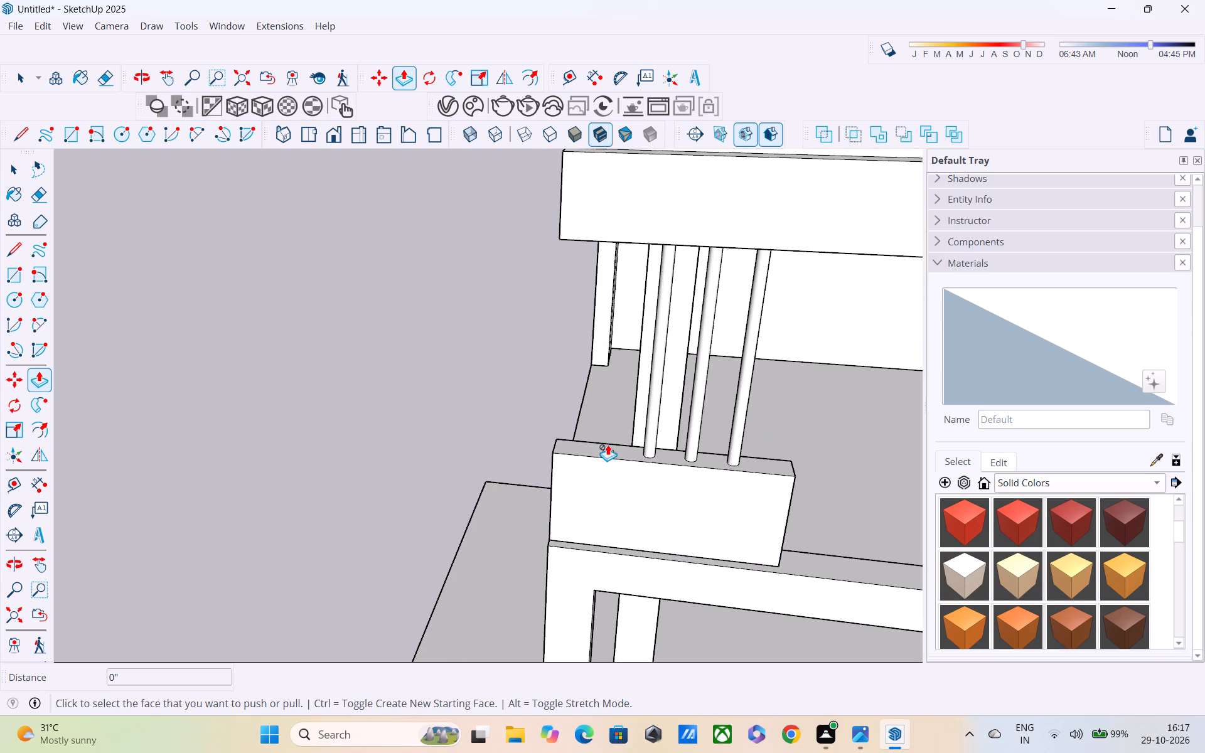
scroll(608, 444, up, 13)
double_click(613, 479)
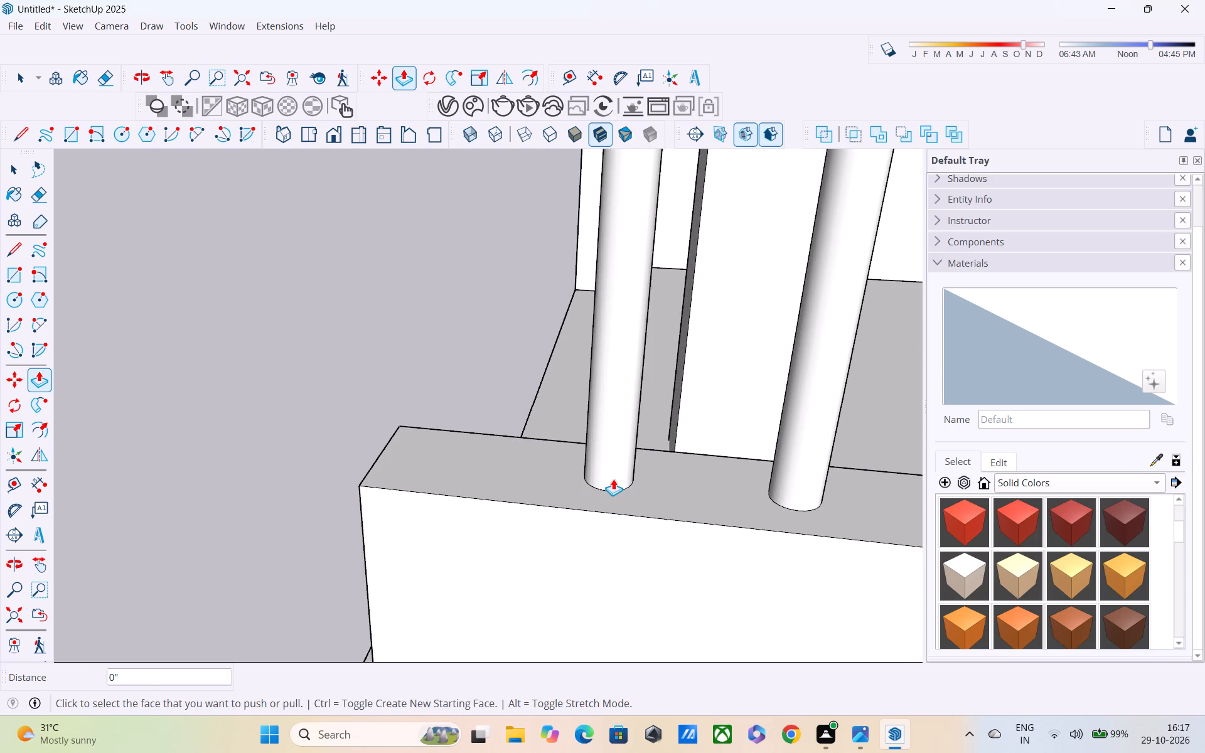
scroll(613, 479, down, 17)
scroll(621, 487, up, 1)
scroll(621, 487, down, 2)
key(space)
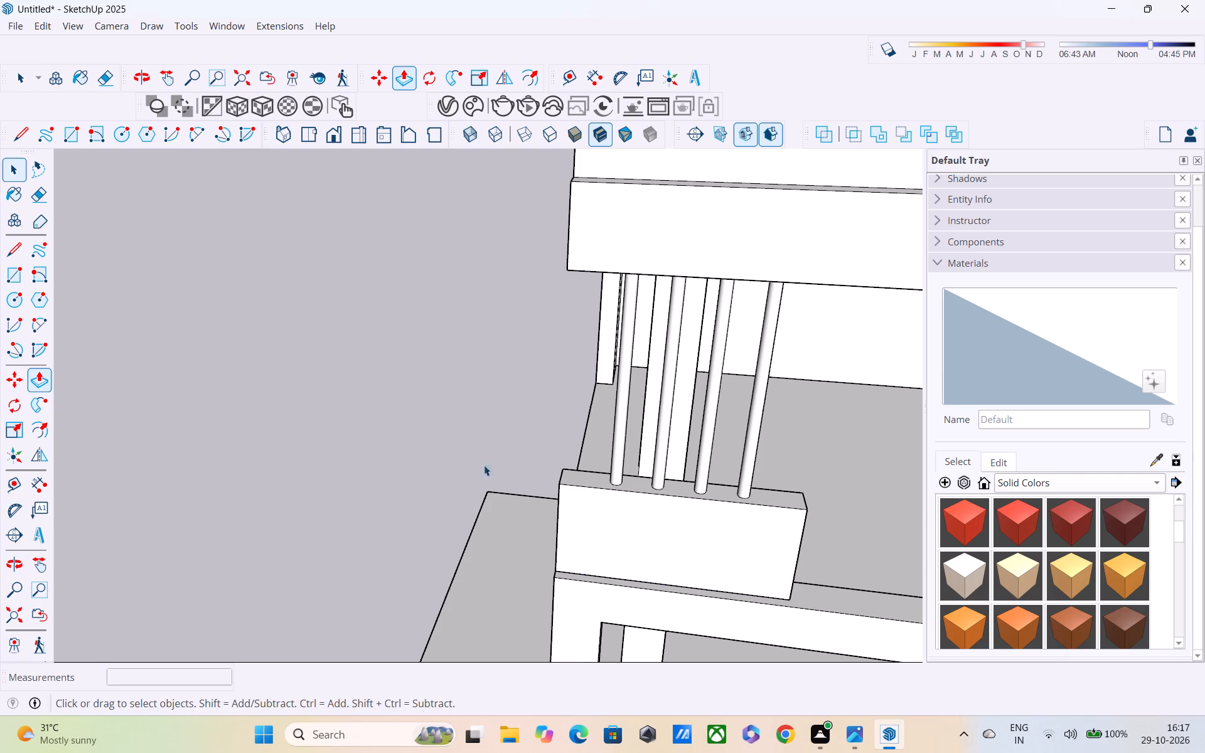
click(468, 454)
Examine the four bars and parapet block within the building's front and side elevations from several angles.
middle_drag(691, 575, 579, 461)
scroll(579, 461, down, 6)
scroll(621, 493, up, 2)
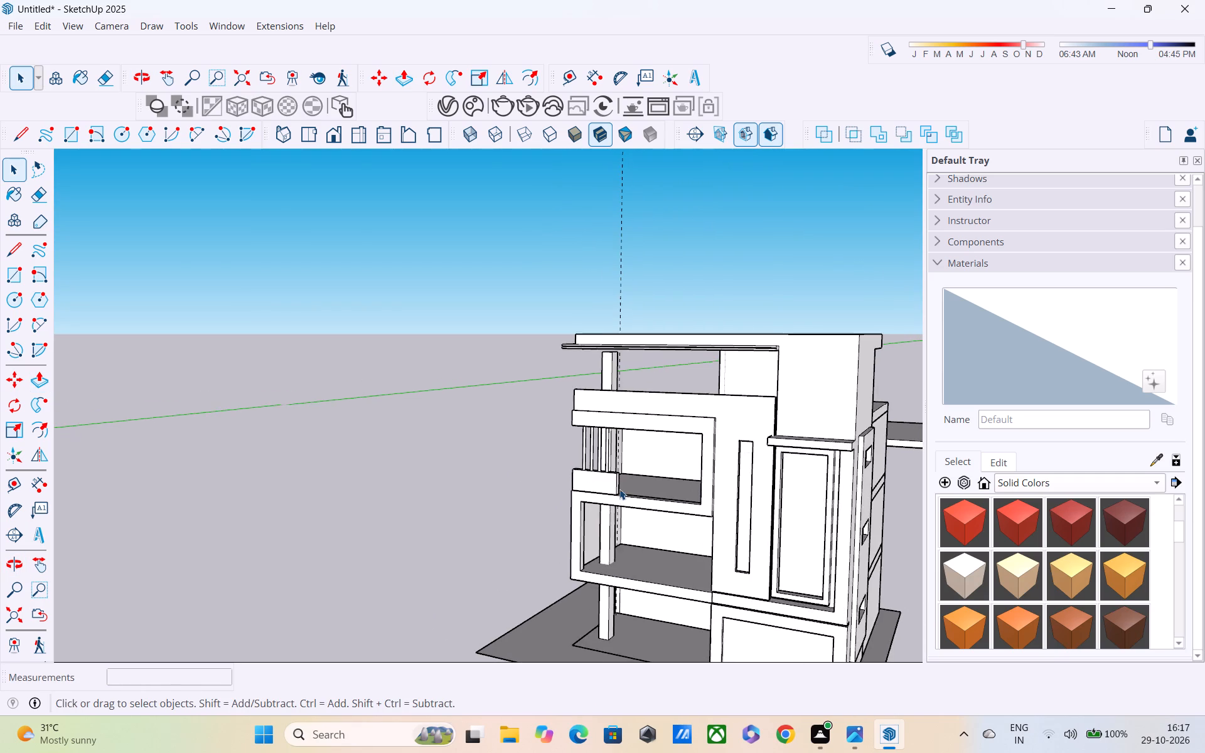
scroll(619, 489, up, 3)
middle_drag(618, 488, 695, 388)
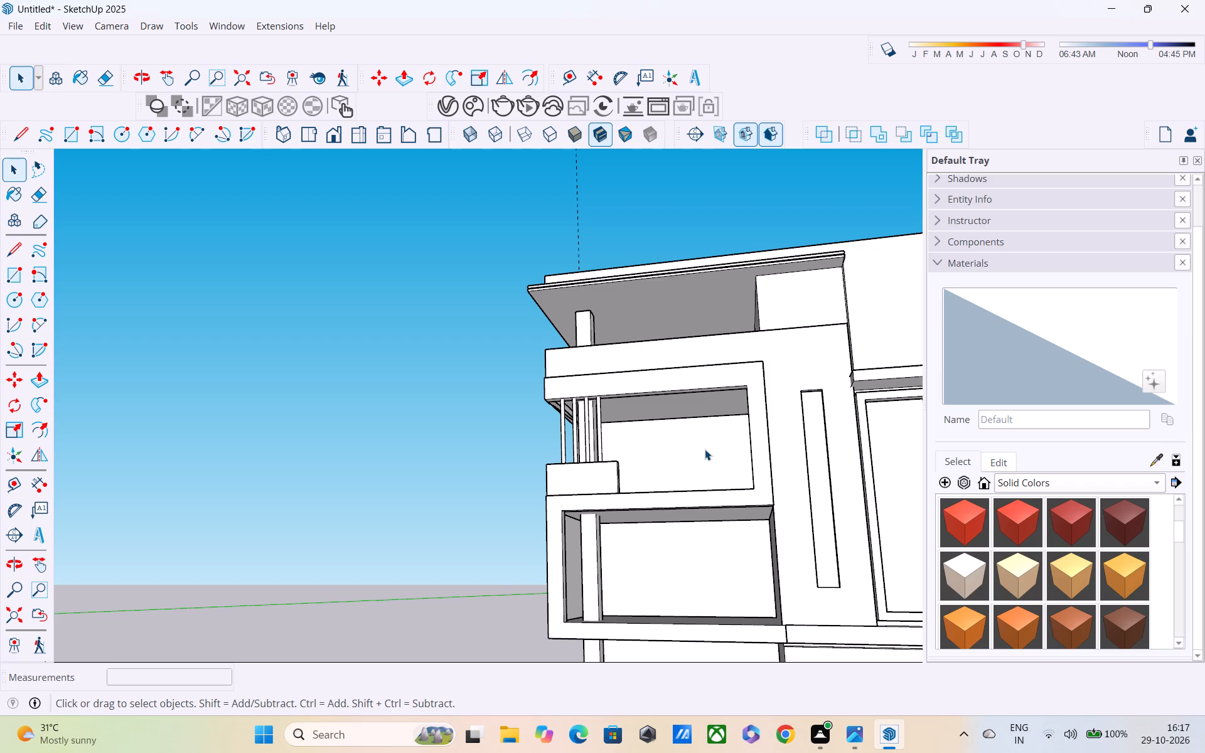
scroll(705, 395, down, 3)
shift+middle_drag(696, 510, 645, 358)
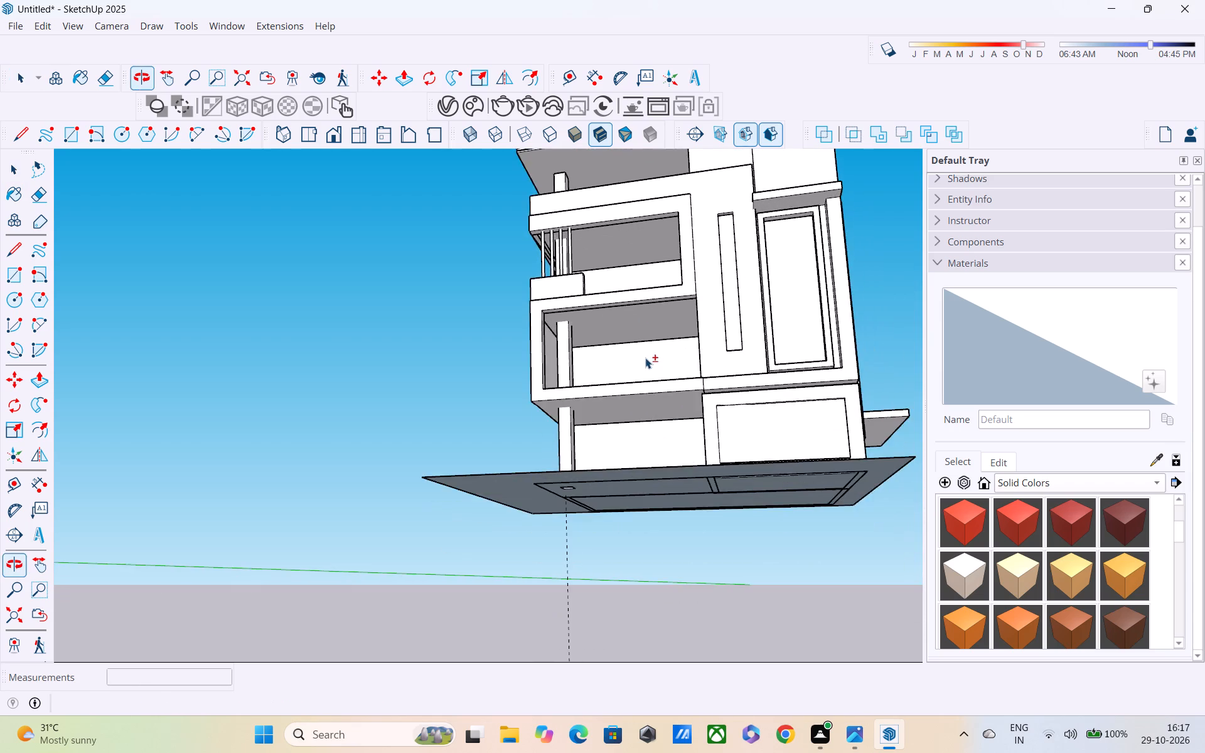
middle_drag(643, 379, 652, 488)
shift+middle_drag(636, 413, 641, 521)
middle_drag(563, 439, 869, 440)
shift+middle_drag(554, 448, 660, 518)
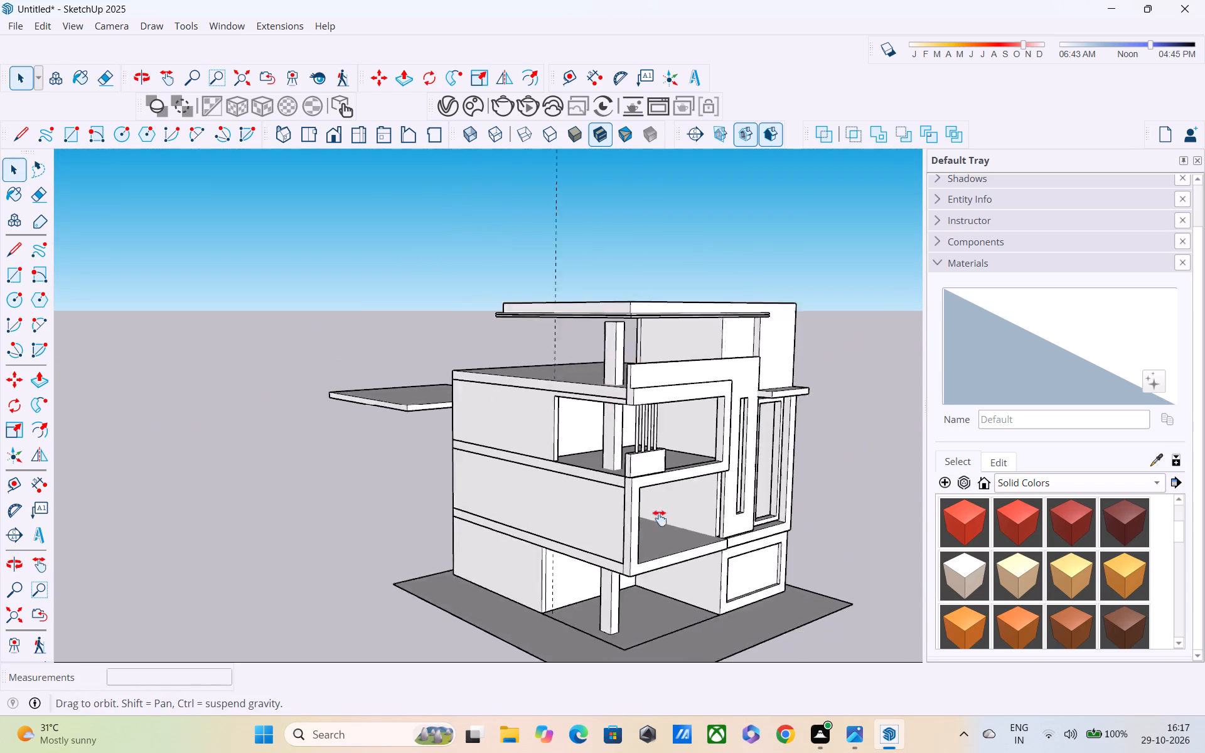
shift+middle_drag(660, 518, 720, 544)
scroll(696, 521, down, 4)
middle_drag(695, 521, 572, 515)
scroll(889, 515, up, 3)
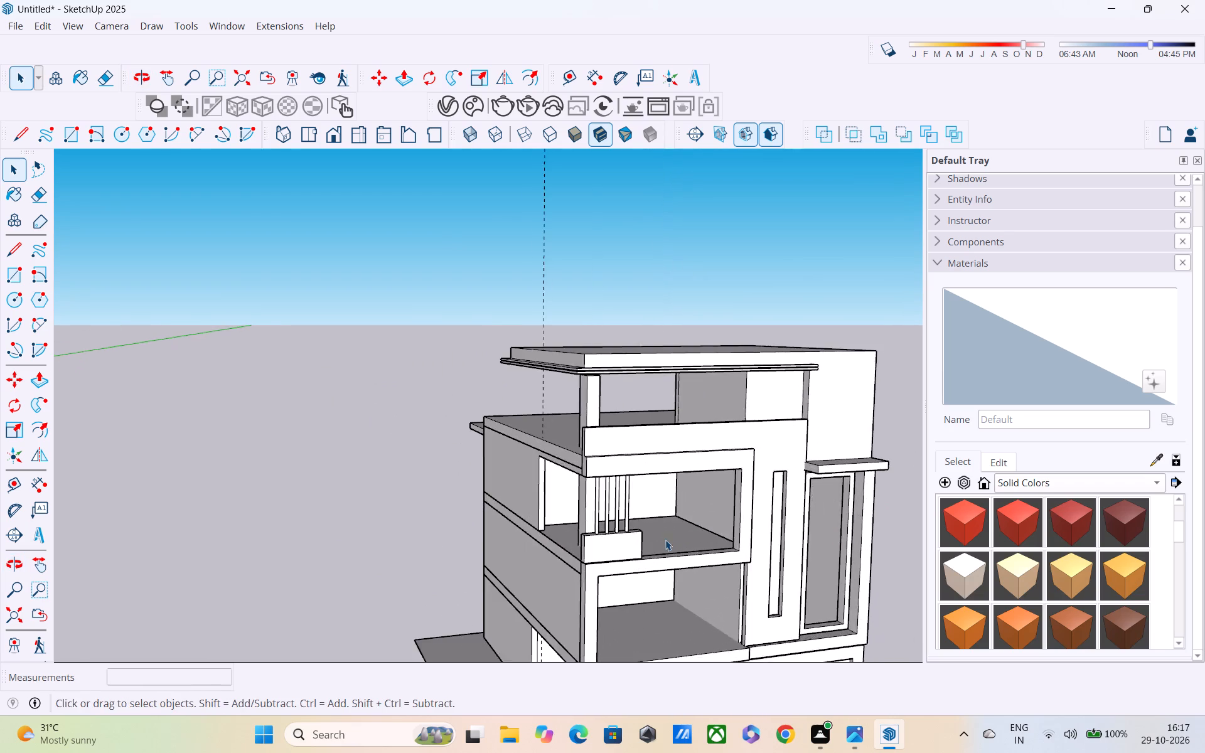
Draw a rectangle about 3 9/16" by 1 15/16" near the top of the parapet block's end face, facing the balcony opening.
scroll(665, 540, up, 1)
middle_drag(665, 540, 442, 528)
scroll(528, 550, up, 4)
middle_drag(617, 569, 513, 465)
scroll(513, 465, up, 1)
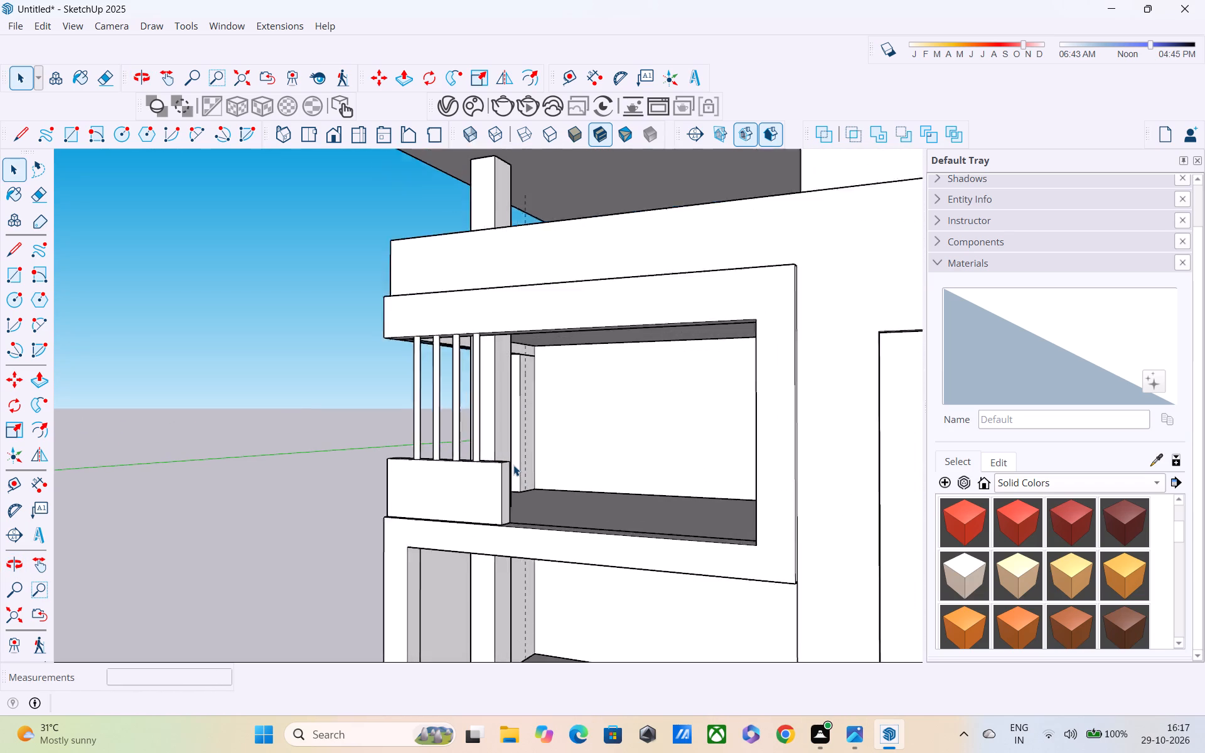
scroll(513, 465, up, 2)
middle_drag(513, 465, 468, 452)
scroll(486, 471, up, 7)
middle_drag(487, 471, 446, 460)
scroll(446, 460, up, 1)
scroll(444, 460, down, 3)
scroll(479, 476, up, 3)
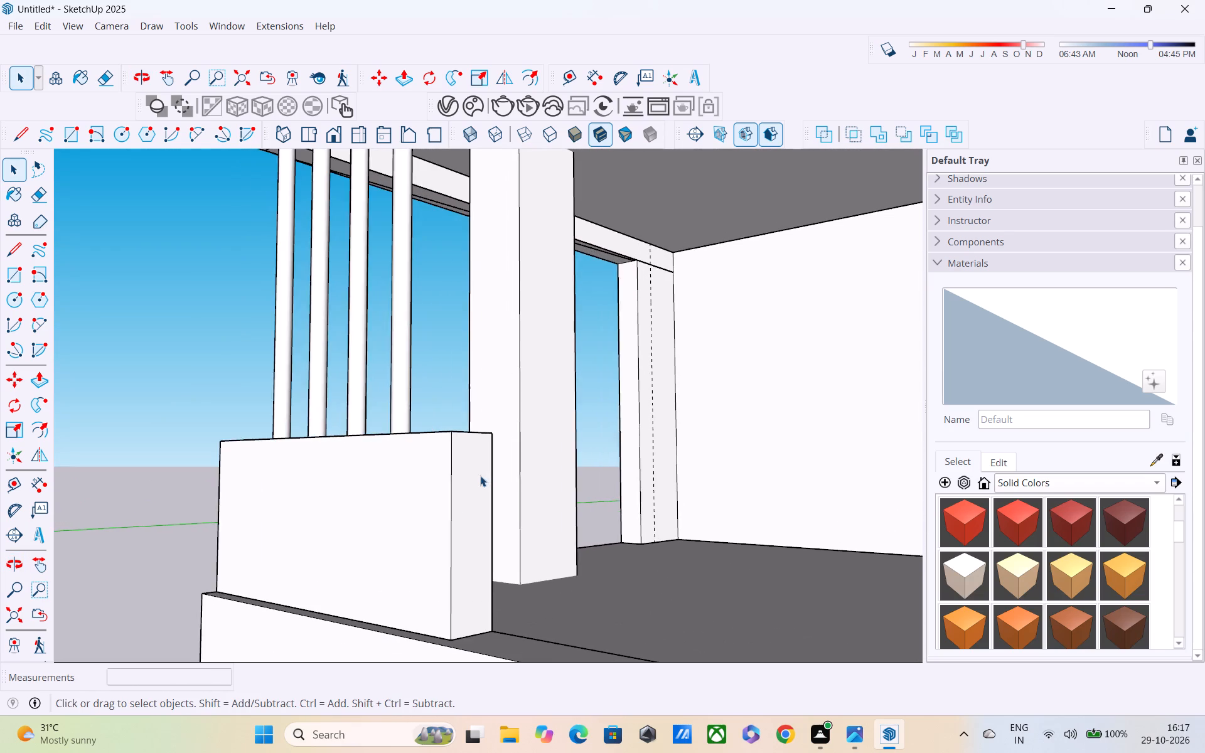
middle_drag(480, 476, 437, 466)
key(r)
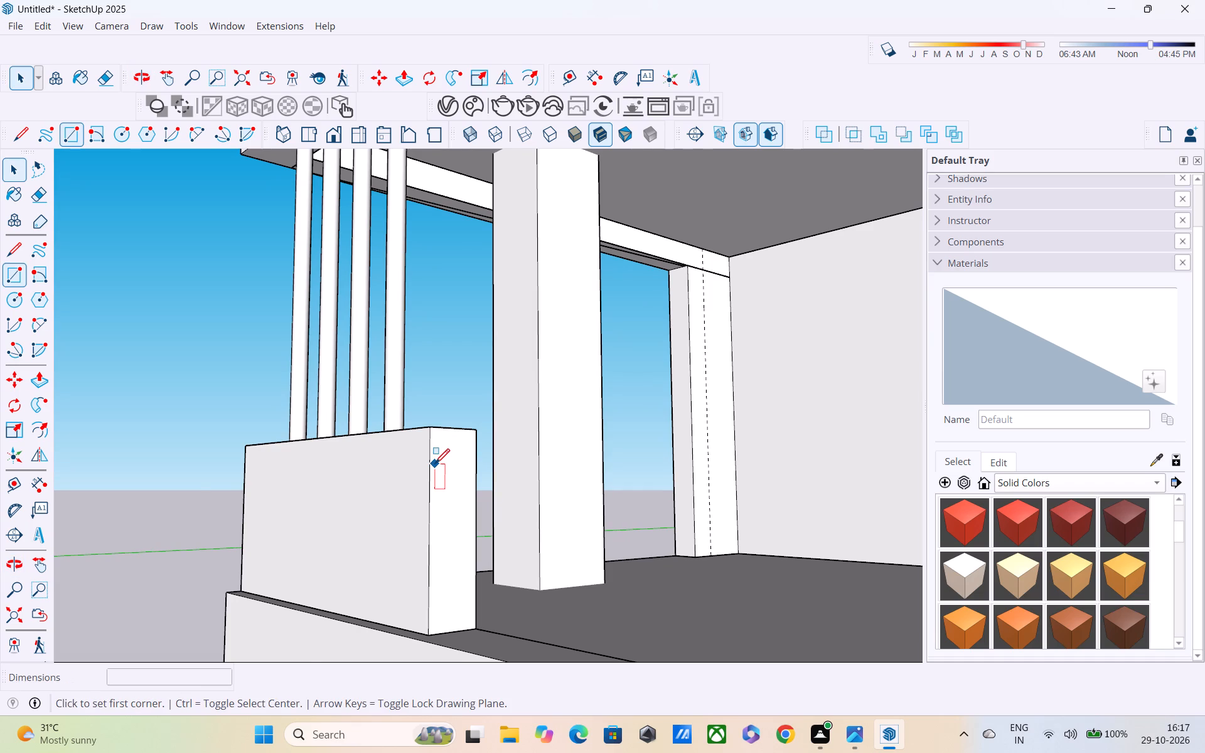
scroll(435, 464, up, 3)
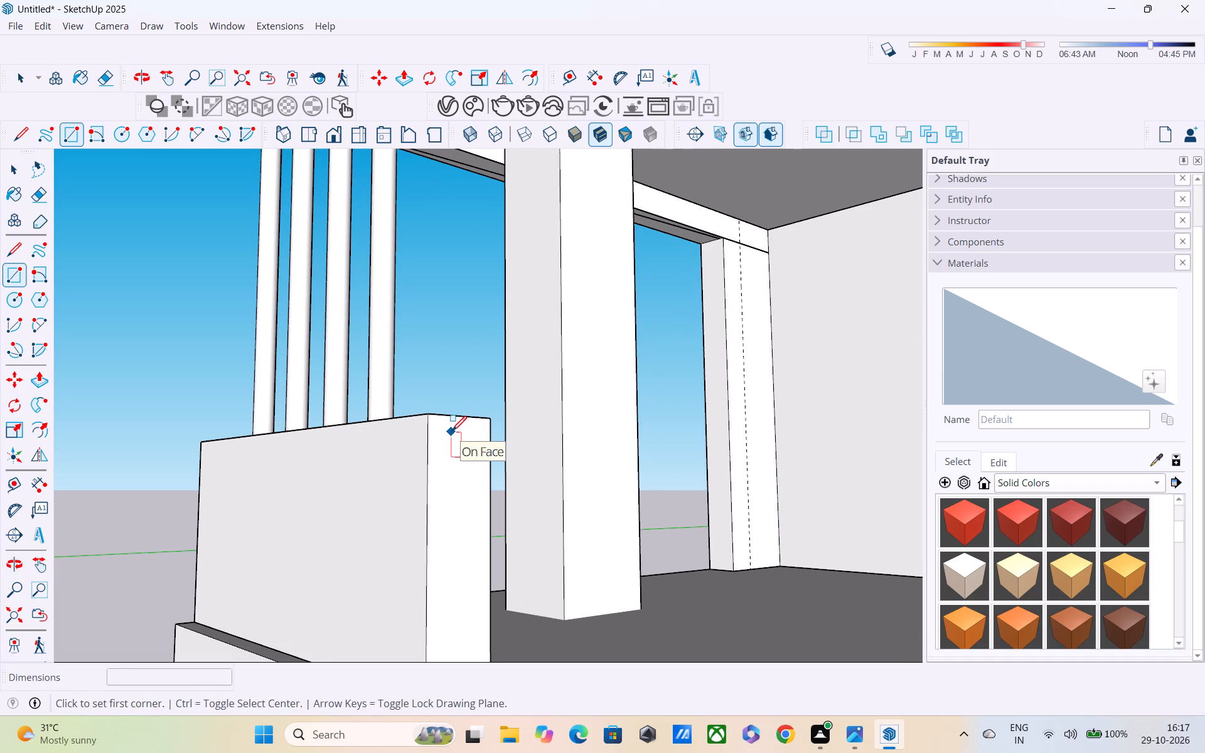
click(452, 432)
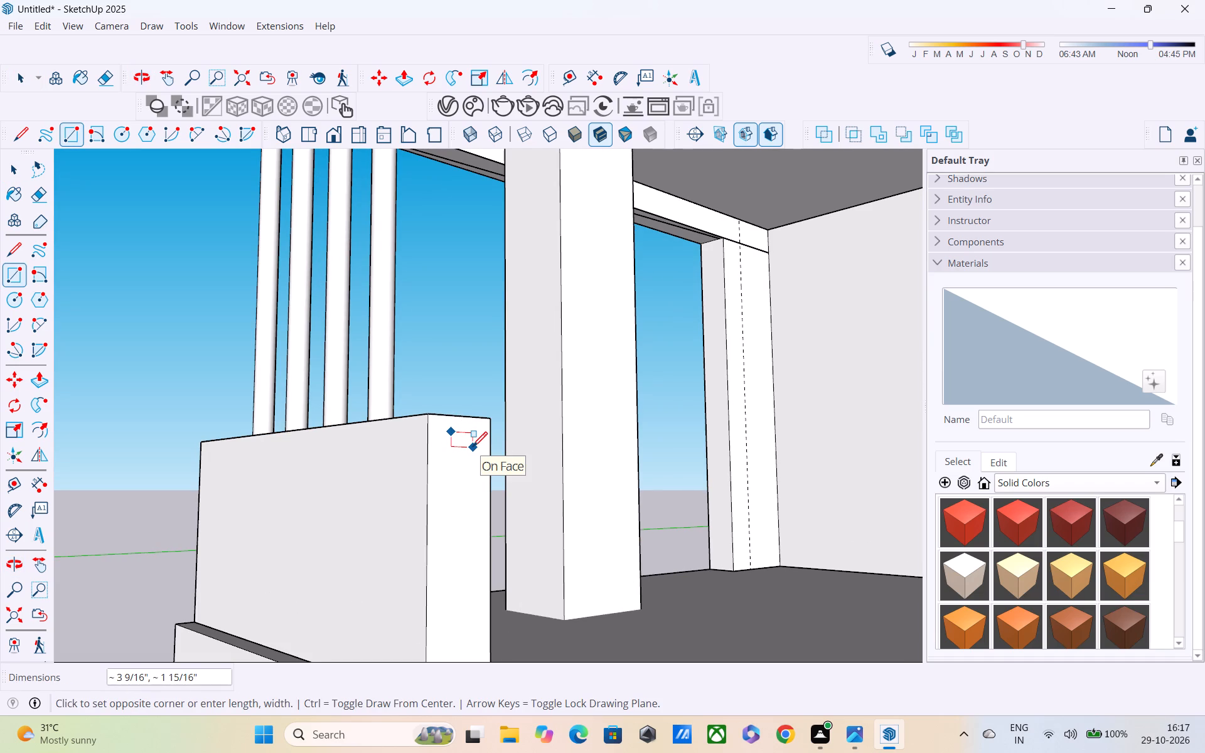
click(473, 448)
Push/Pull the small rectangle about 11' 10 13/16" across the balcony opening to the opposite side, forming a horizontal rail.
key(p)
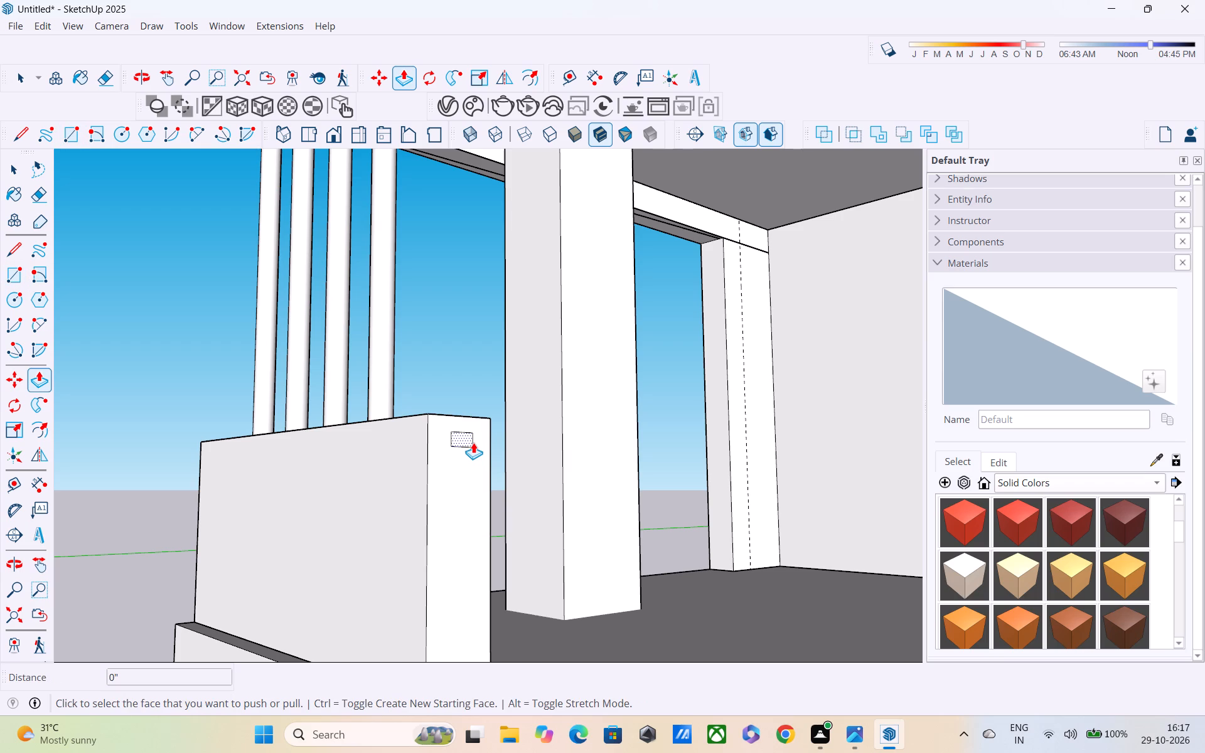
click(473, 442)
scroll(549, 459, down, 4)
shift+middle_drag(549, 461, 488, 456)
scroll(487, 454, down, 2)
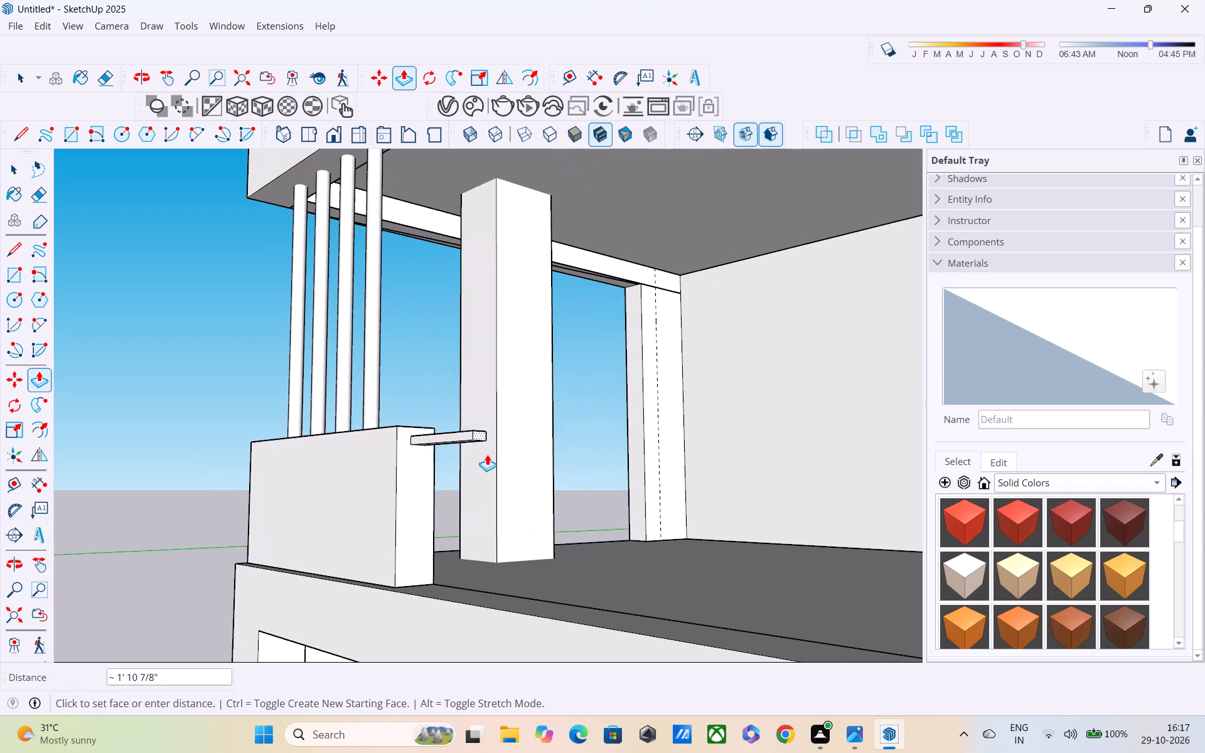
scroll(487, 454, down, 3)
middle_drag(584, 461, 475, 464)
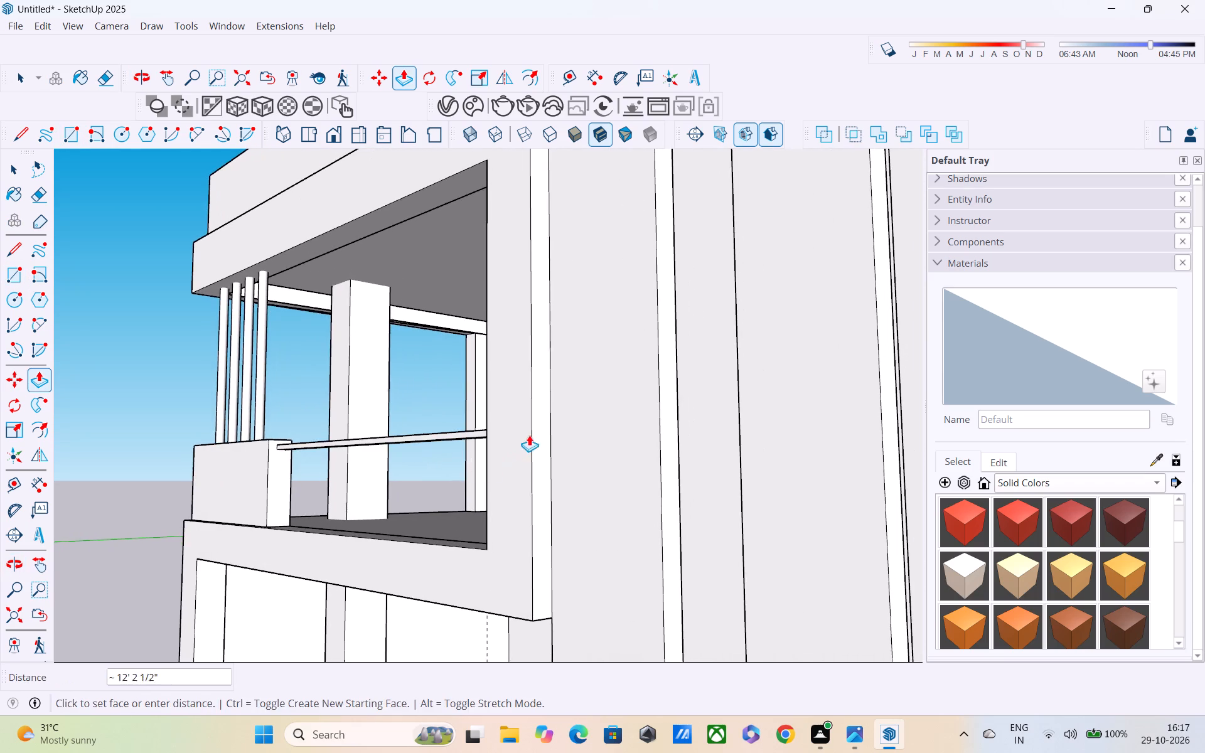
middle_drag(529, 435, 810, 464)
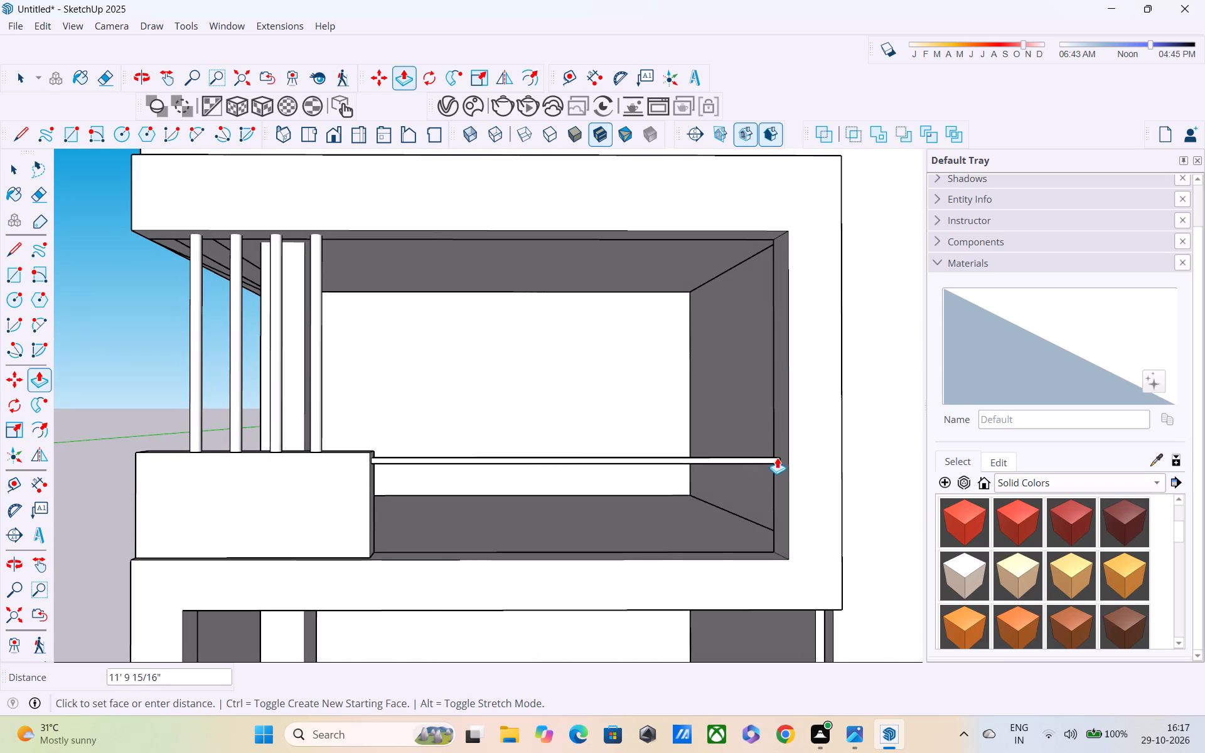
click(779, 456)
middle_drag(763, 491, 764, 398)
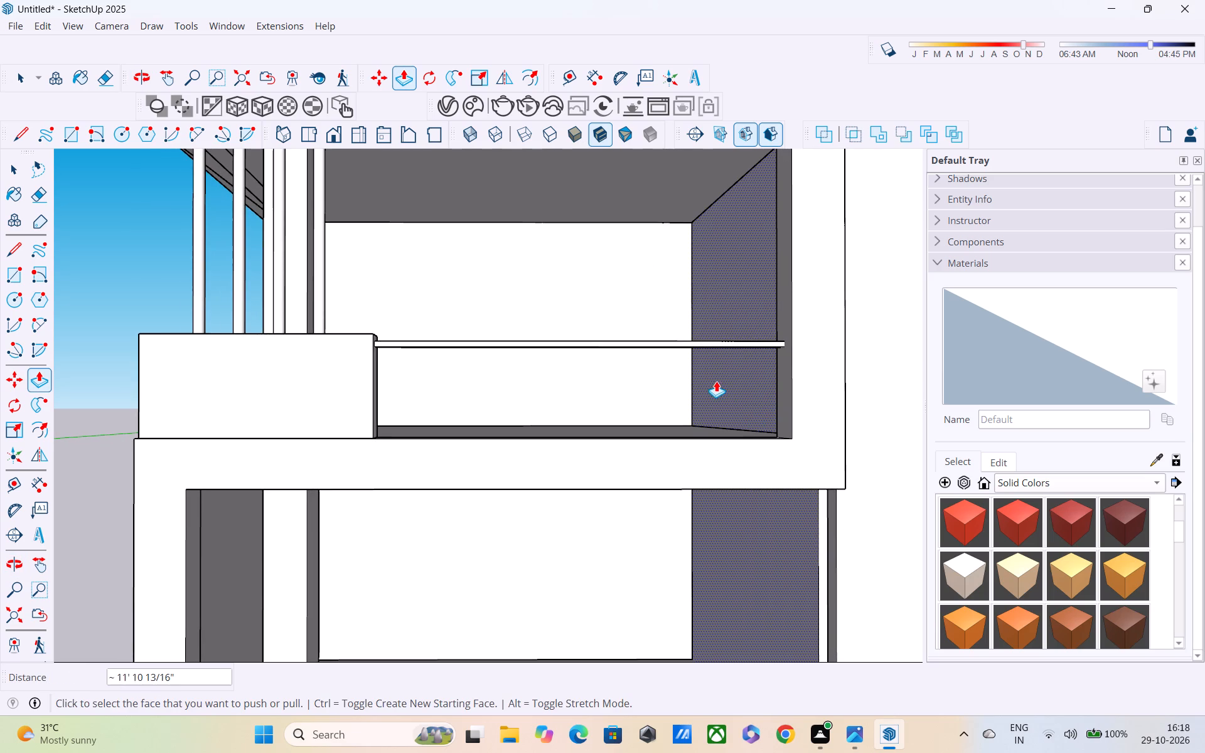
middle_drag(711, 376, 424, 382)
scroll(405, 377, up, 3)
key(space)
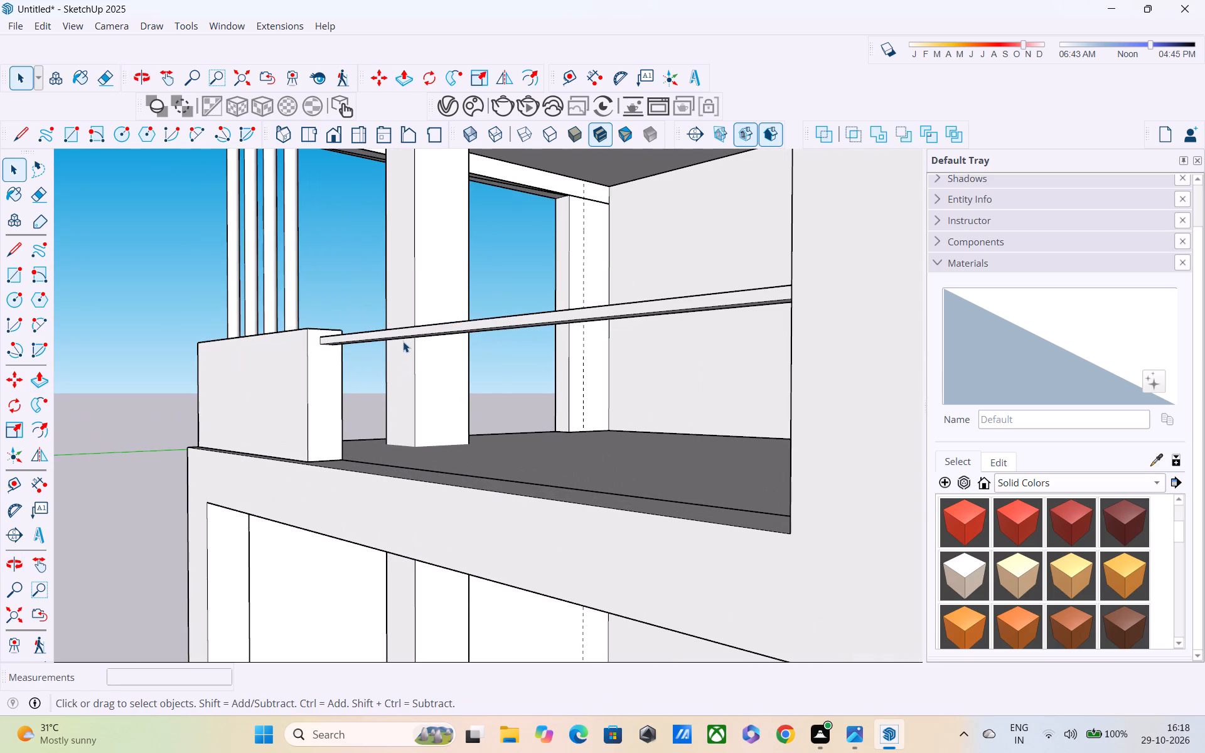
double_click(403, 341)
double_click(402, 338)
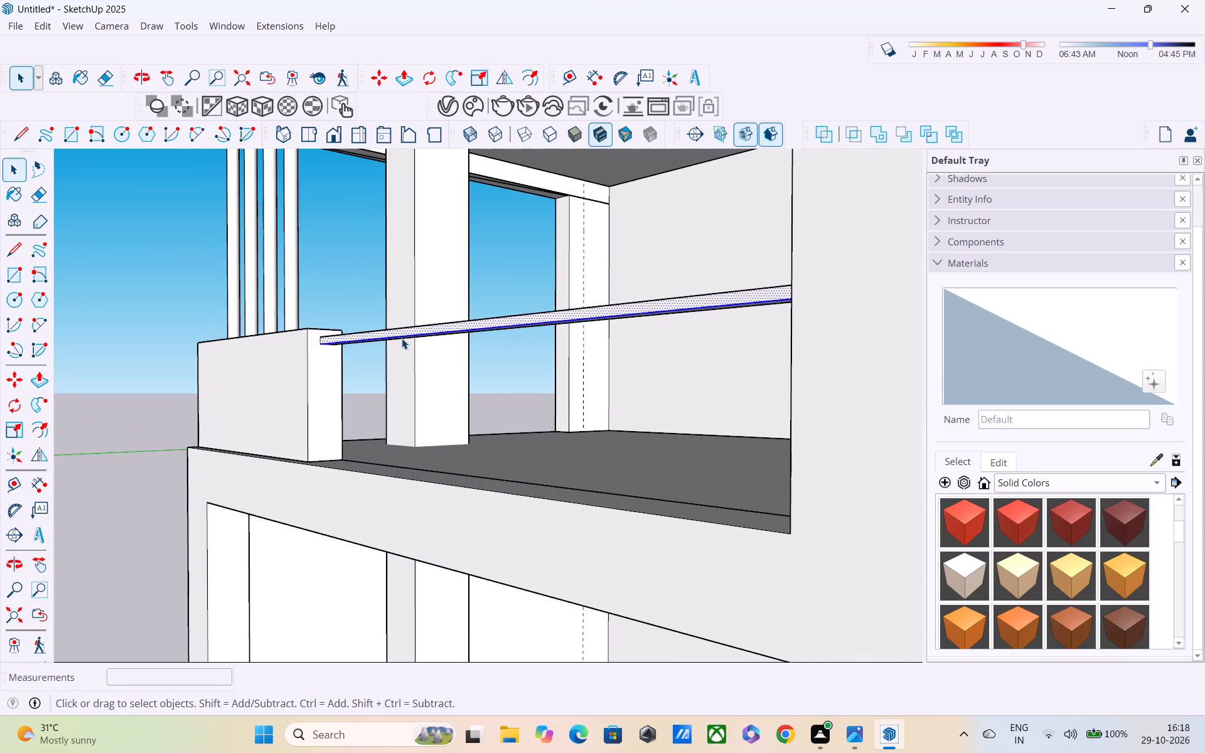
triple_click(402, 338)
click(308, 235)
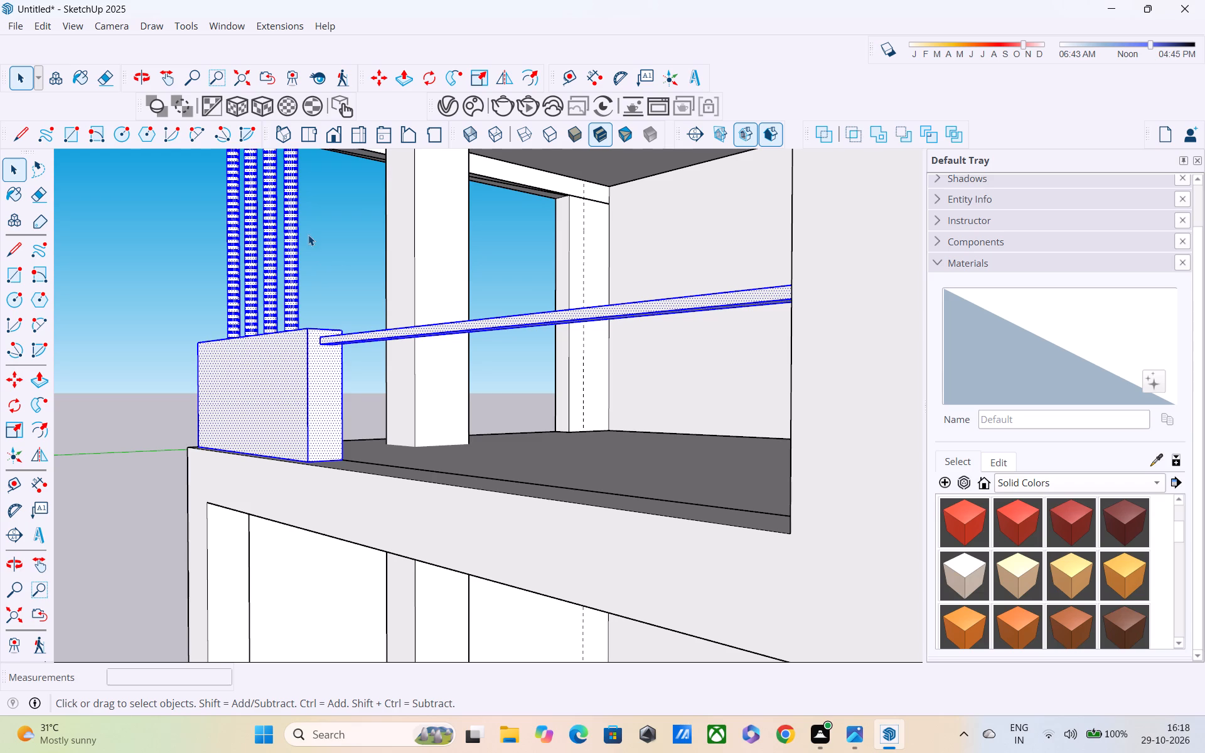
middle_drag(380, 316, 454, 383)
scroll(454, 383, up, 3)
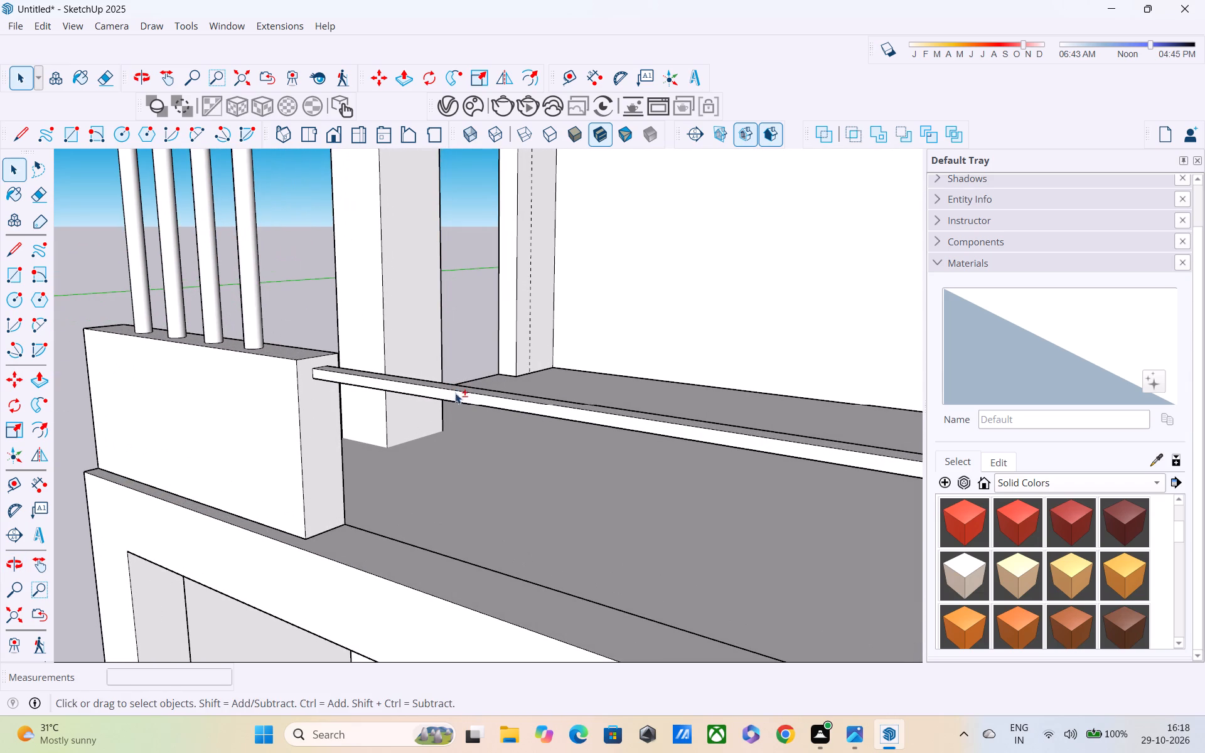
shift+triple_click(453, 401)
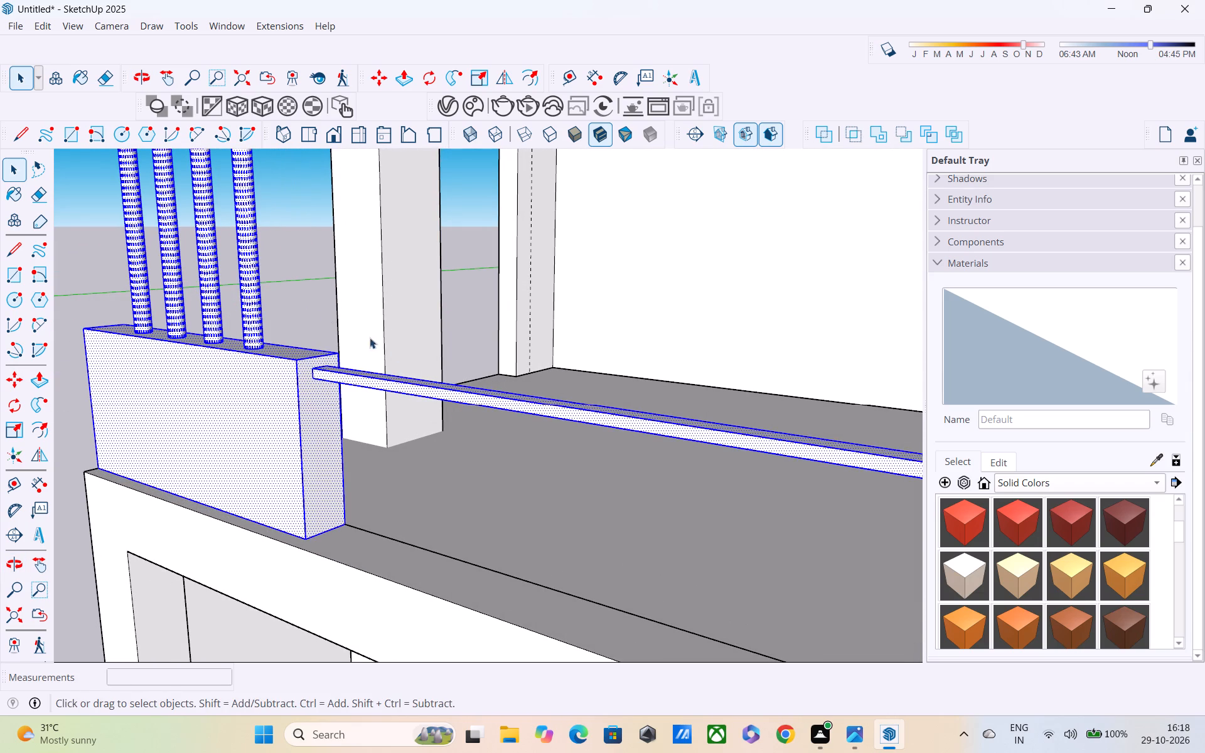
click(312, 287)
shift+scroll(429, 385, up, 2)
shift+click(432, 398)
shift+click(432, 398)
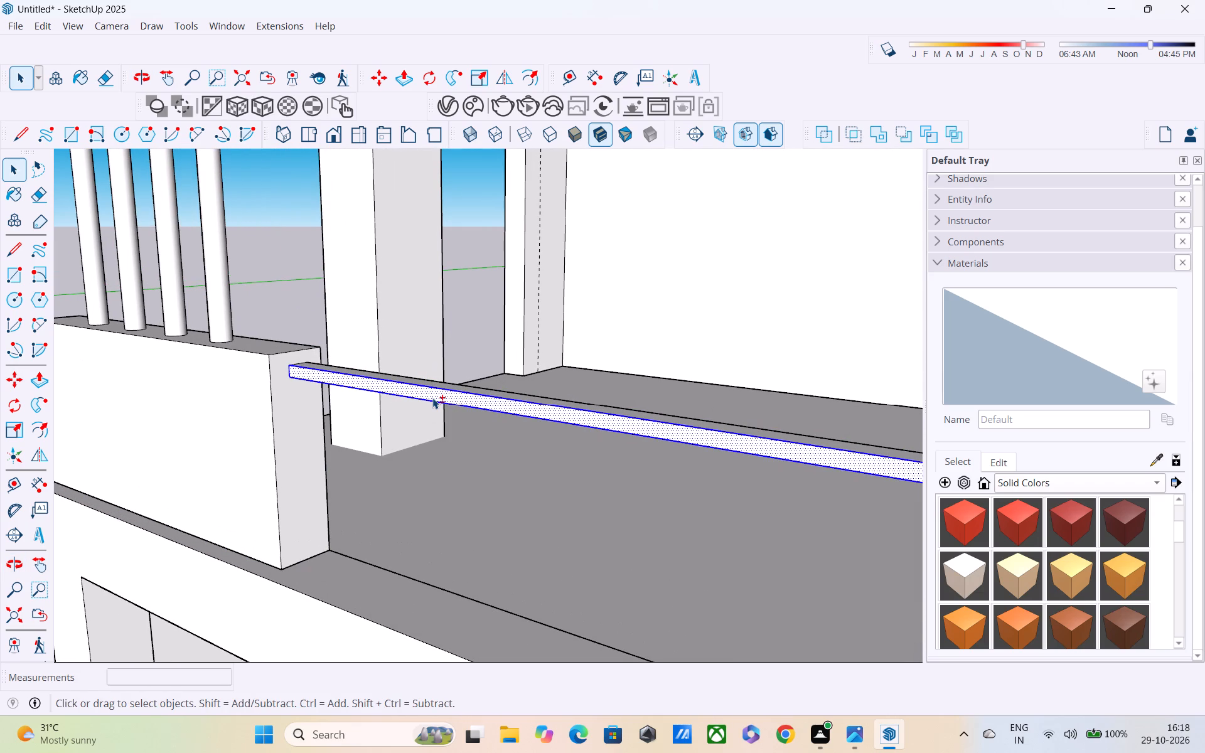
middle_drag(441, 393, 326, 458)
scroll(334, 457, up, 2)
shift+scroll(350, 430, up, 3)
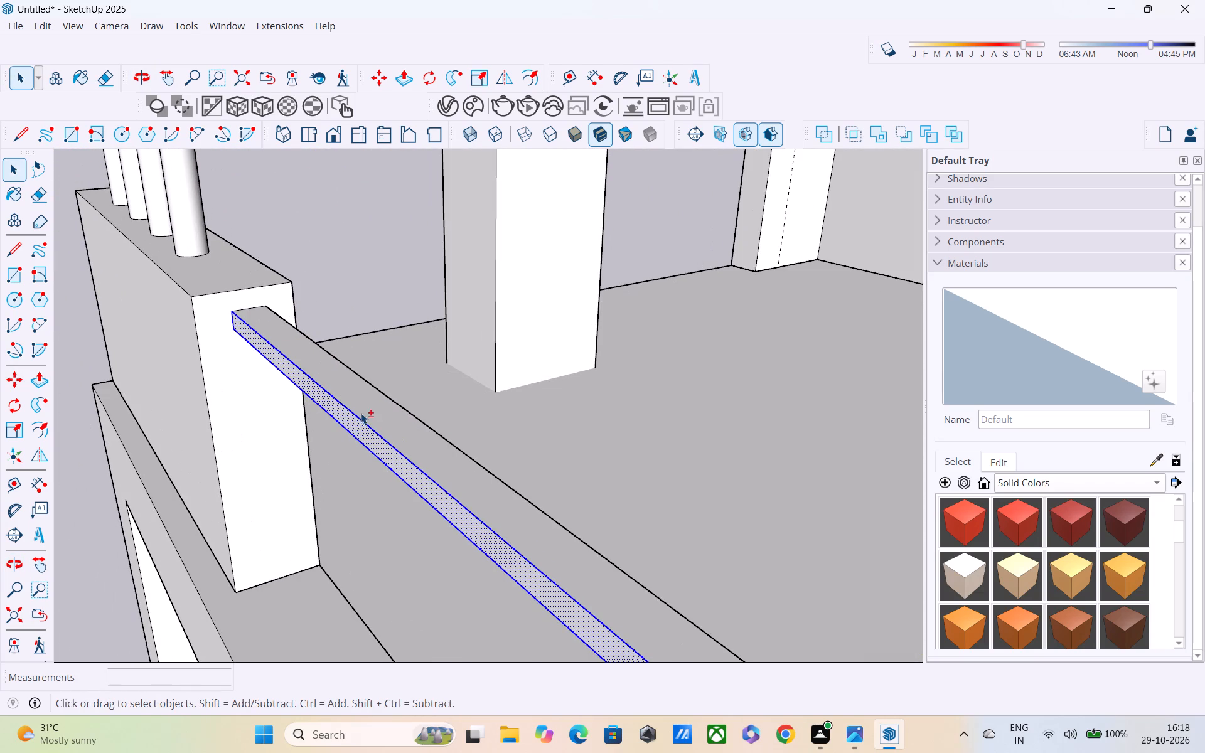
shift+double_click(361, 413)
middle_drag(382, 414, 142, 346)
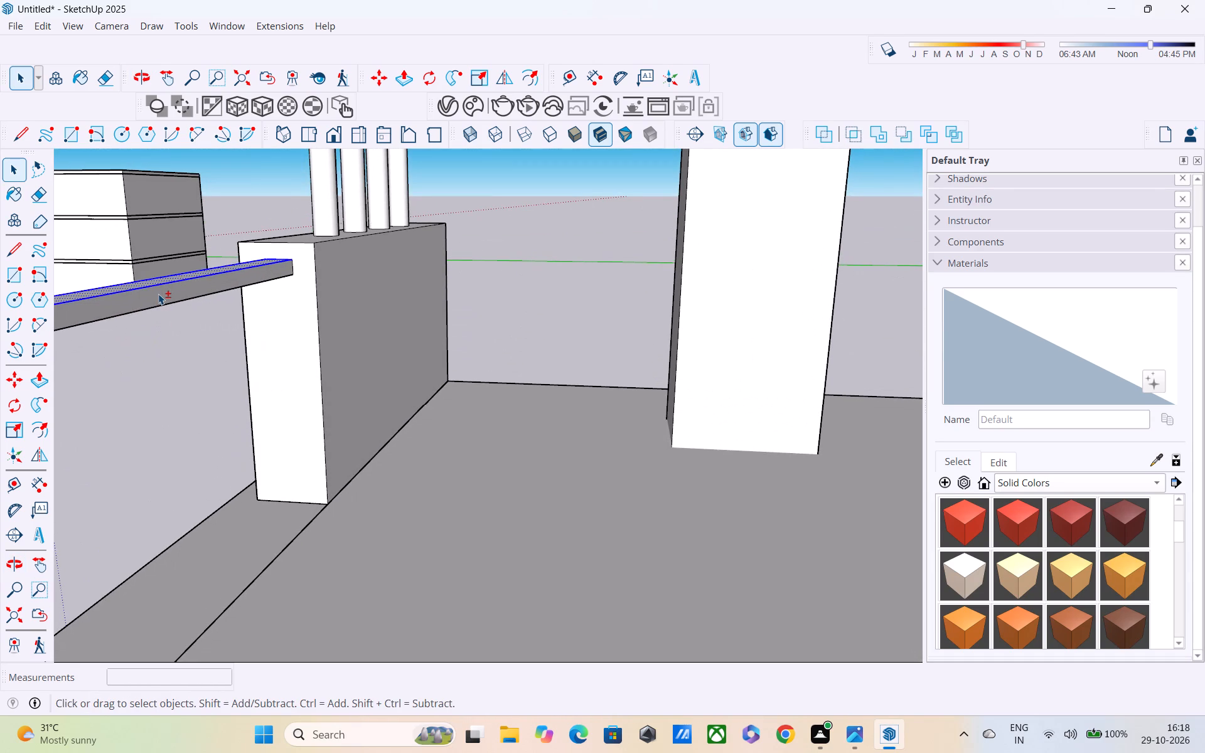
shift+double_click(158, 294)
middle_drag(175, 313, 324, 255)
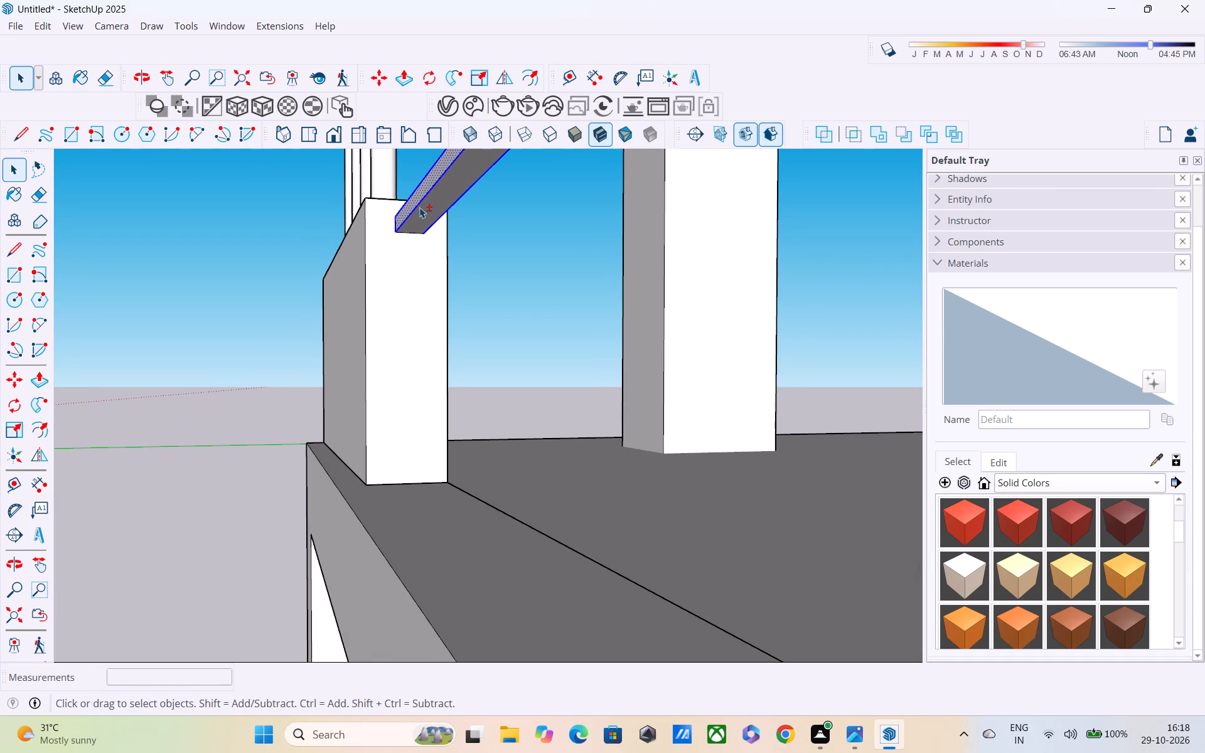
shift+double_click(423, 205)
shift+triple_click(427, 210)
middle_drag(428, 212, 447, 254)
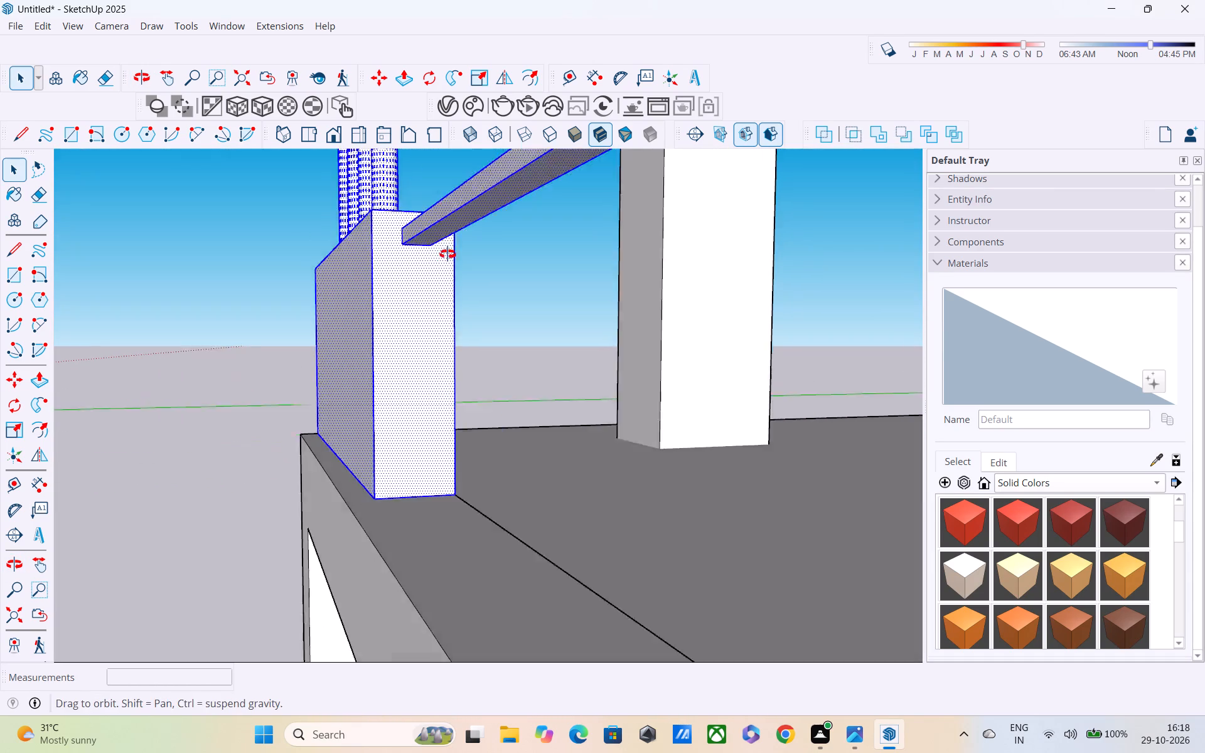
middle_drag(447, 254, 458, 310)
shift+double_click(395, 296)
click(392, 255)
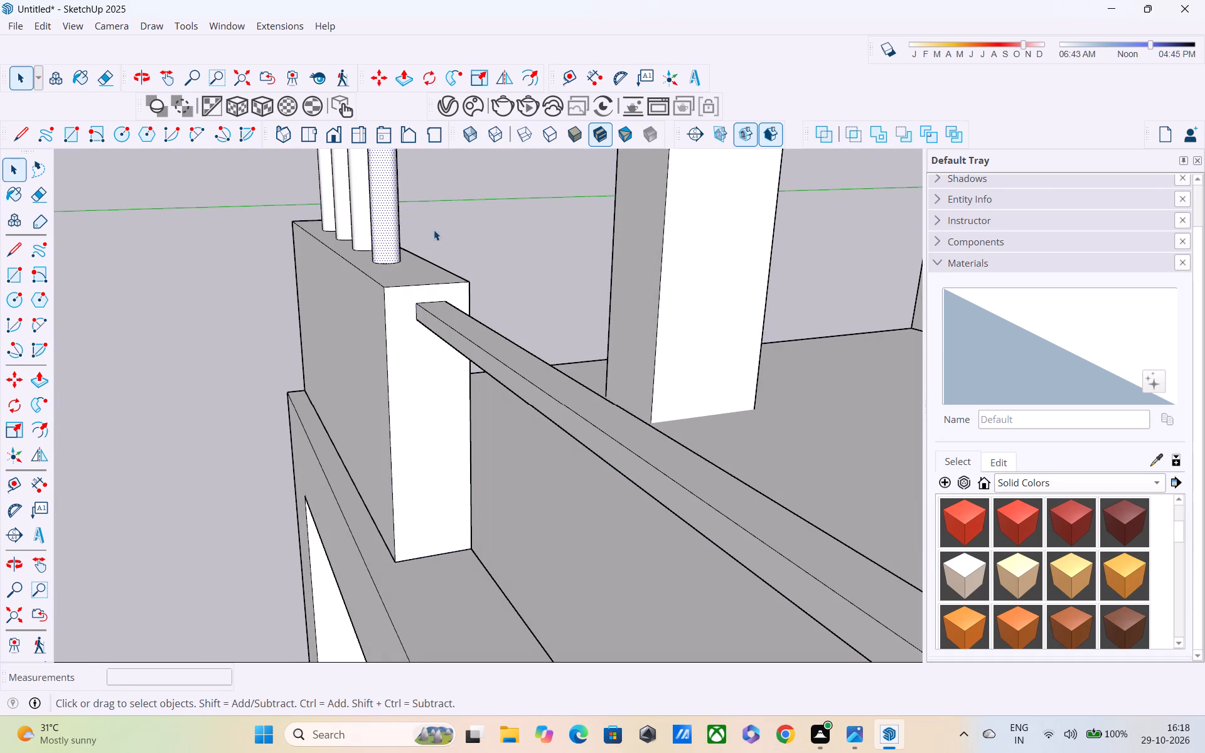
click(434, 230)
Copy the horizontal rail about 2' 7 3/8" straight down to the base of the parapet block's end face.
shift+double_click(477, 364)
shift+middle_drag(516, 347, 508, 371)
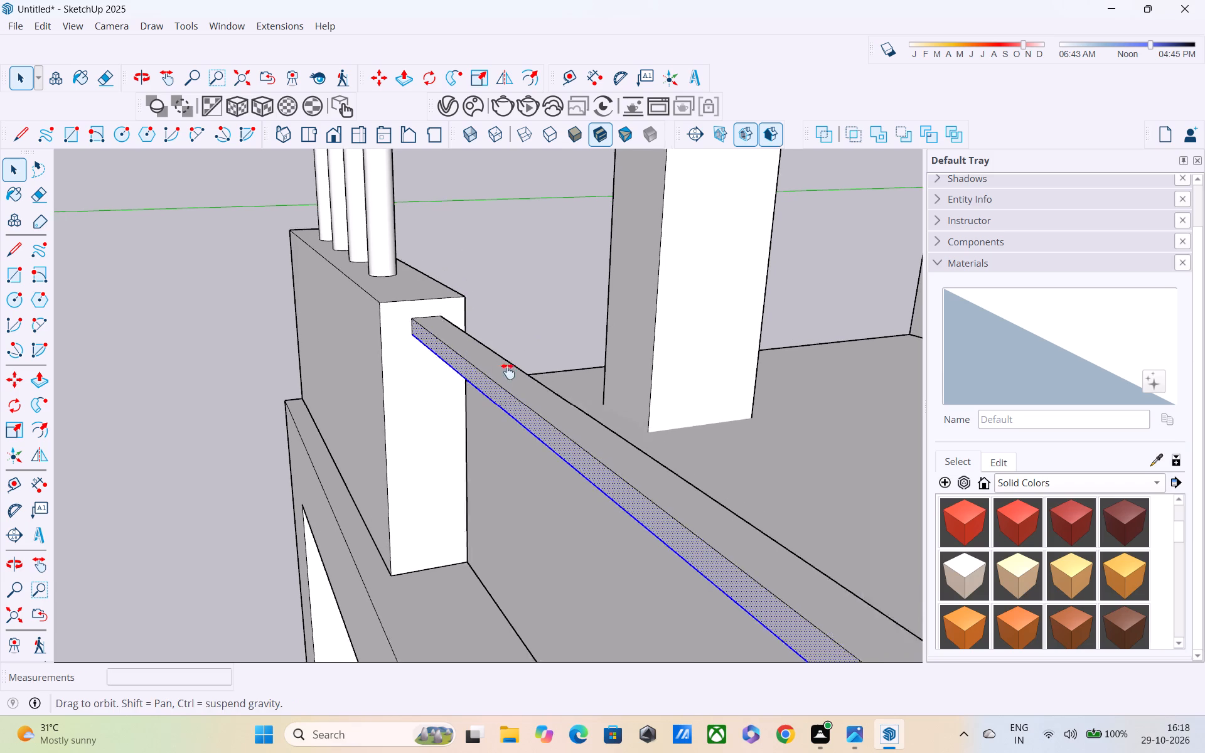
shift+middle_drag(508, 371, 467, 390)
shift+scroll(463, 402, up, 3)
shift+click(463, 403)
shift+click(462, 404)
middle_drag(461, 408, 271, 366)
shift+double_click(274, 336)
middle_drag(274, 336, 295, 301)
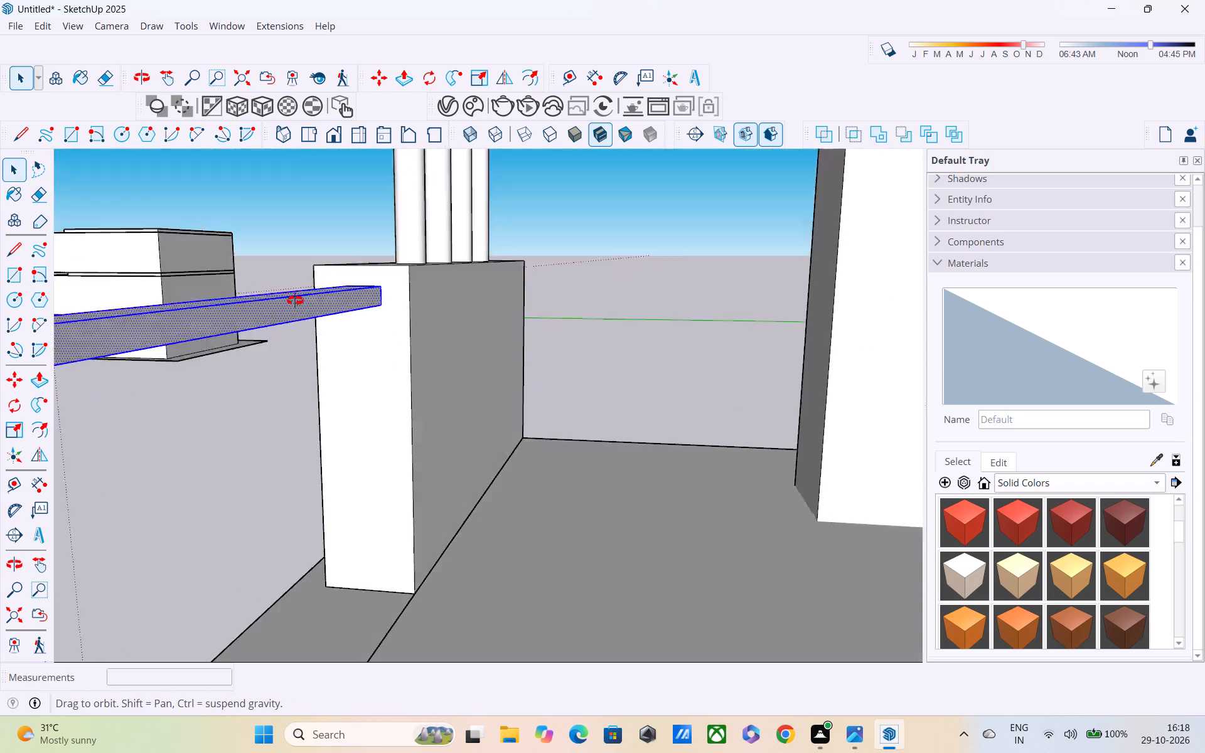
middle_drag(295, 301, 356, 222)
shift+middle_drag(418, 252, 574, 373)
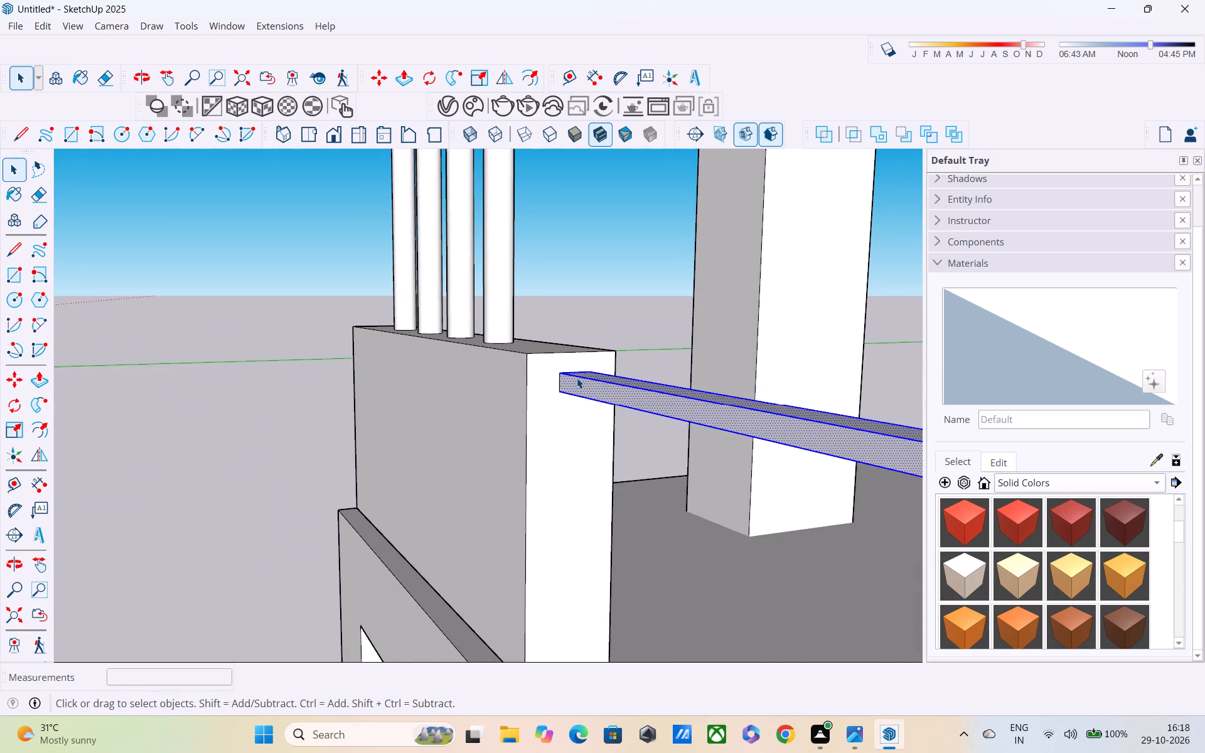
scroll(577, 378, down, 2)
key(m)
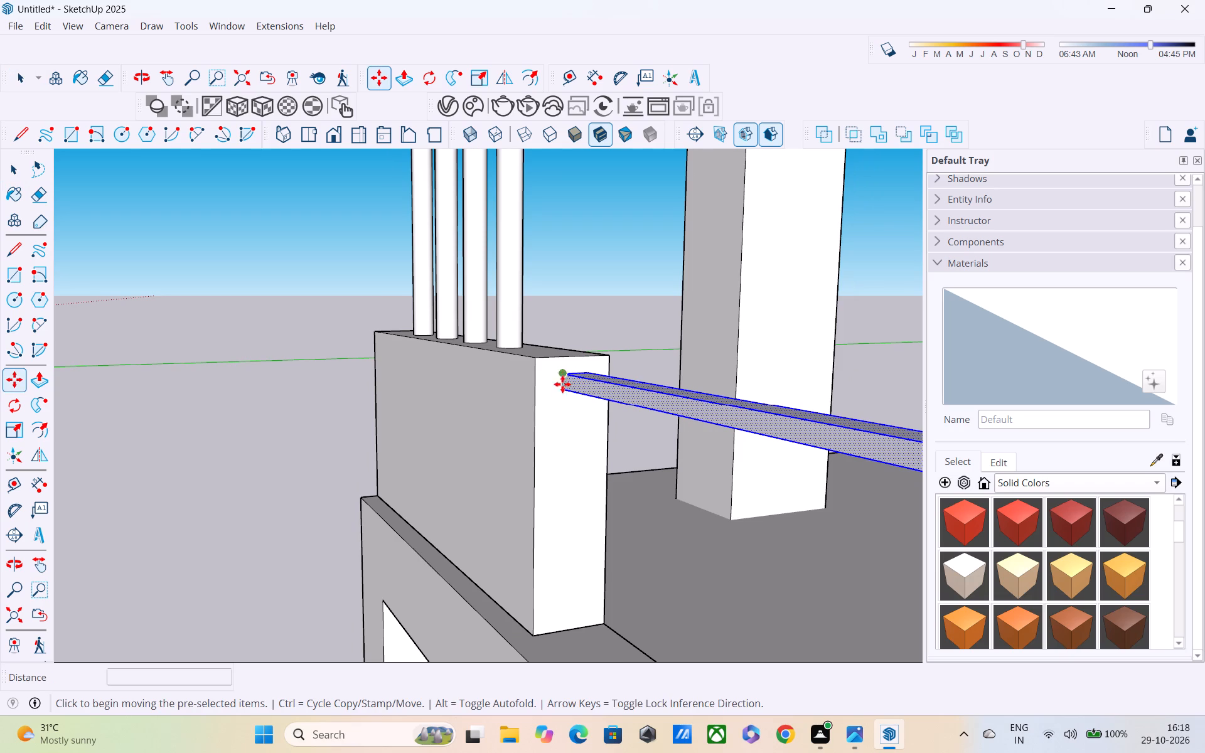
click(559, 391)
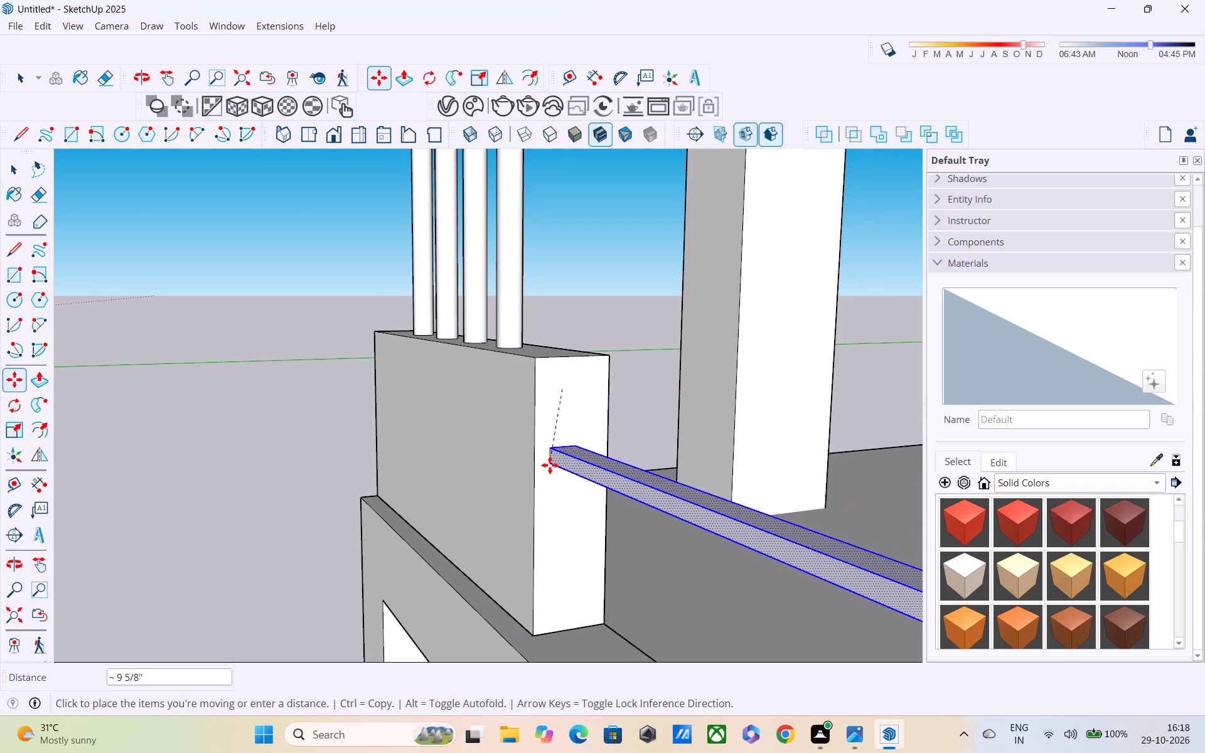
shift+middle_drag(552, 525, 532, 385)
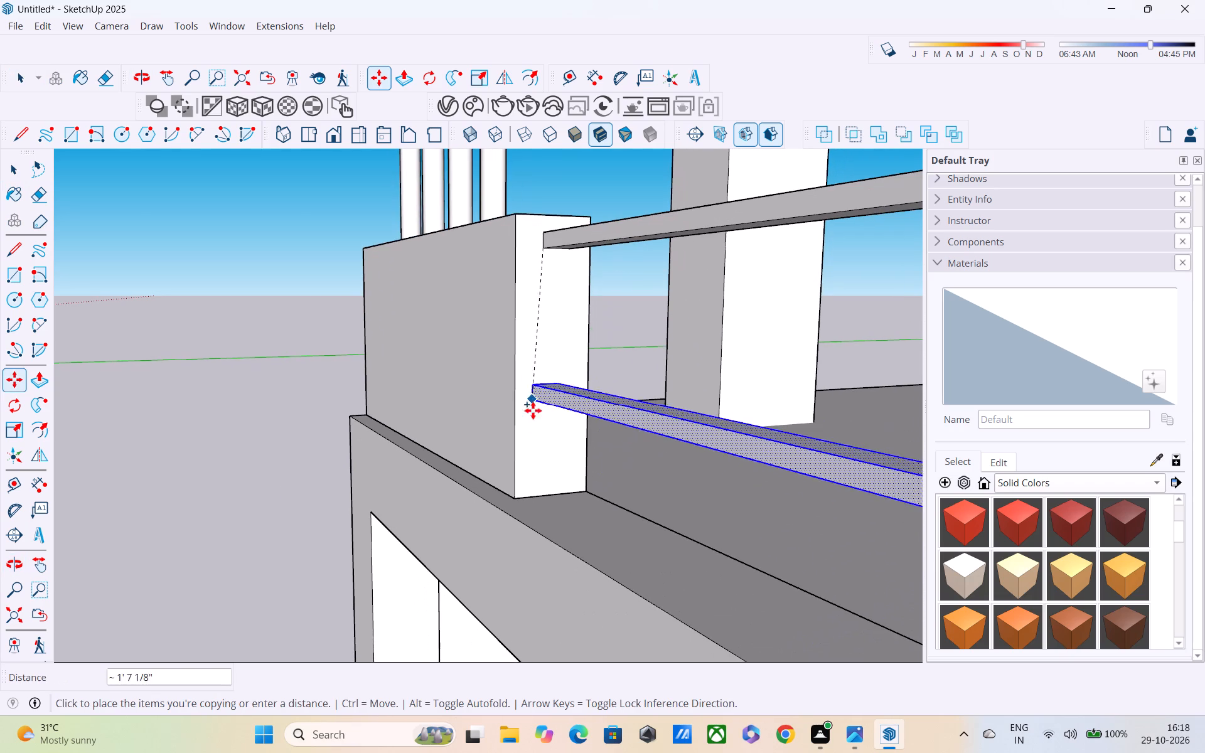
click(532, 493)
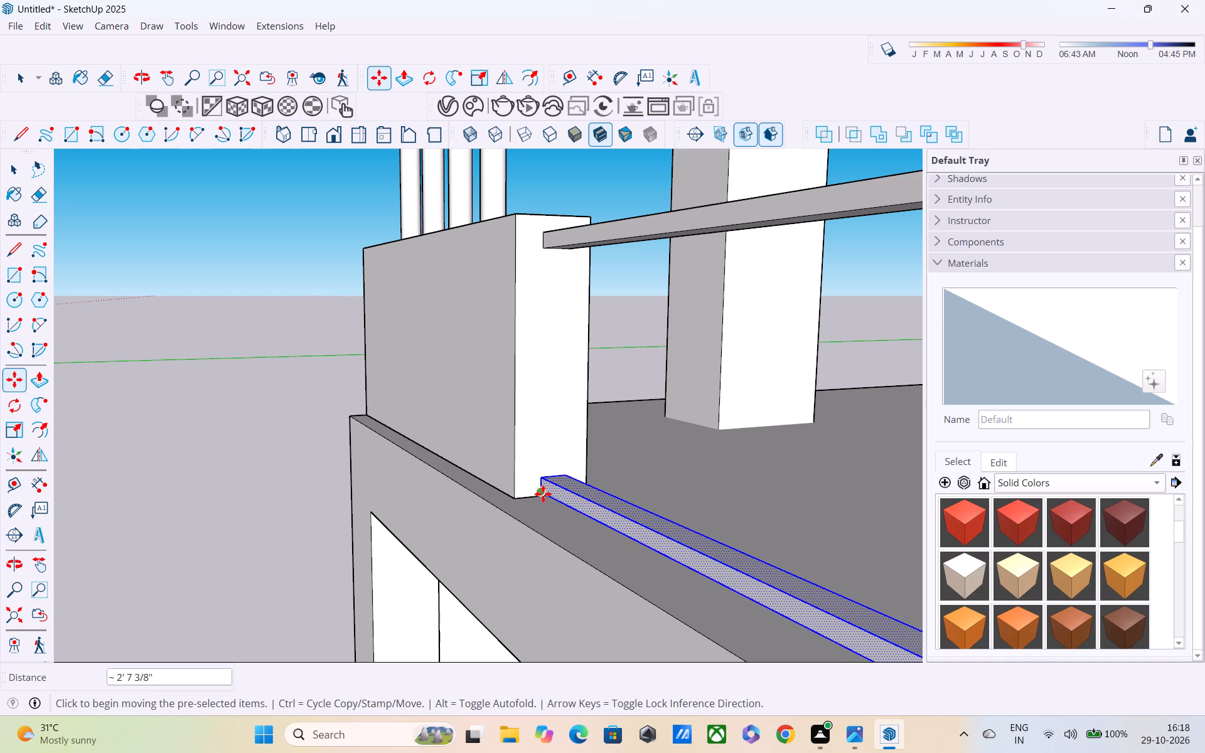
Copy the bottom rail about 2' 1/16" straight up to form a middle rail below the top one.
click(543, 494)
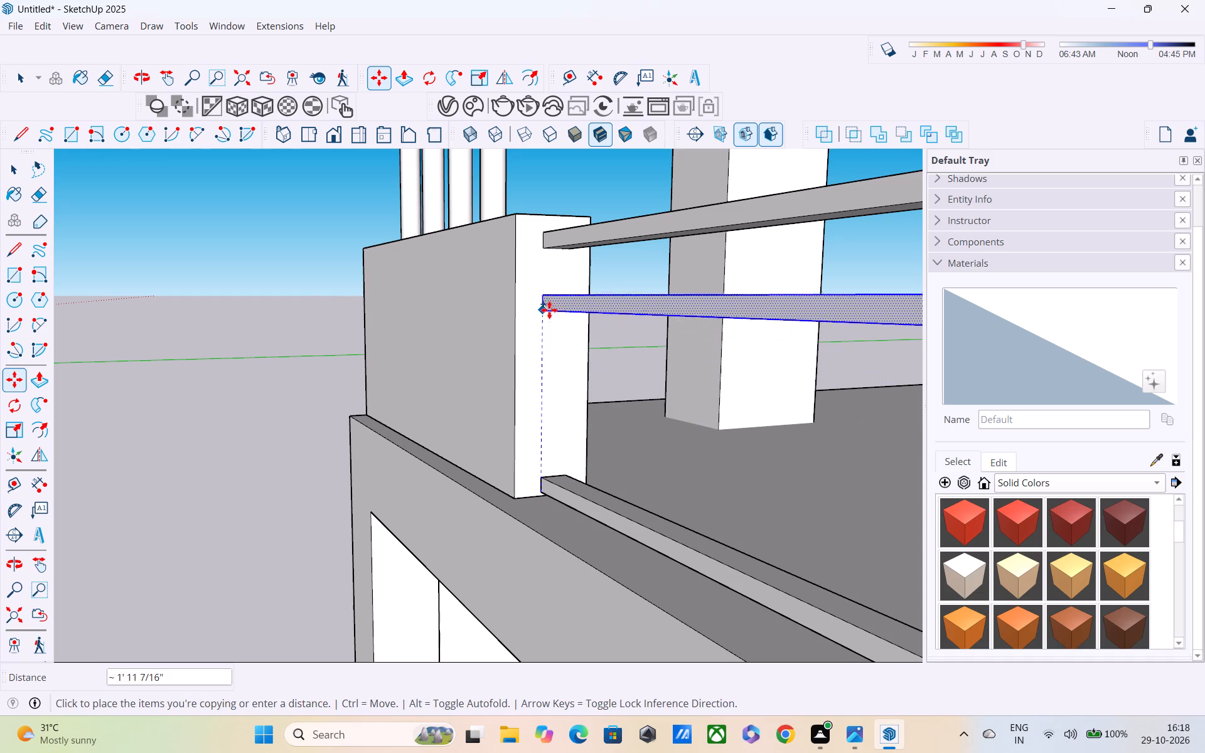
click(542, 307)
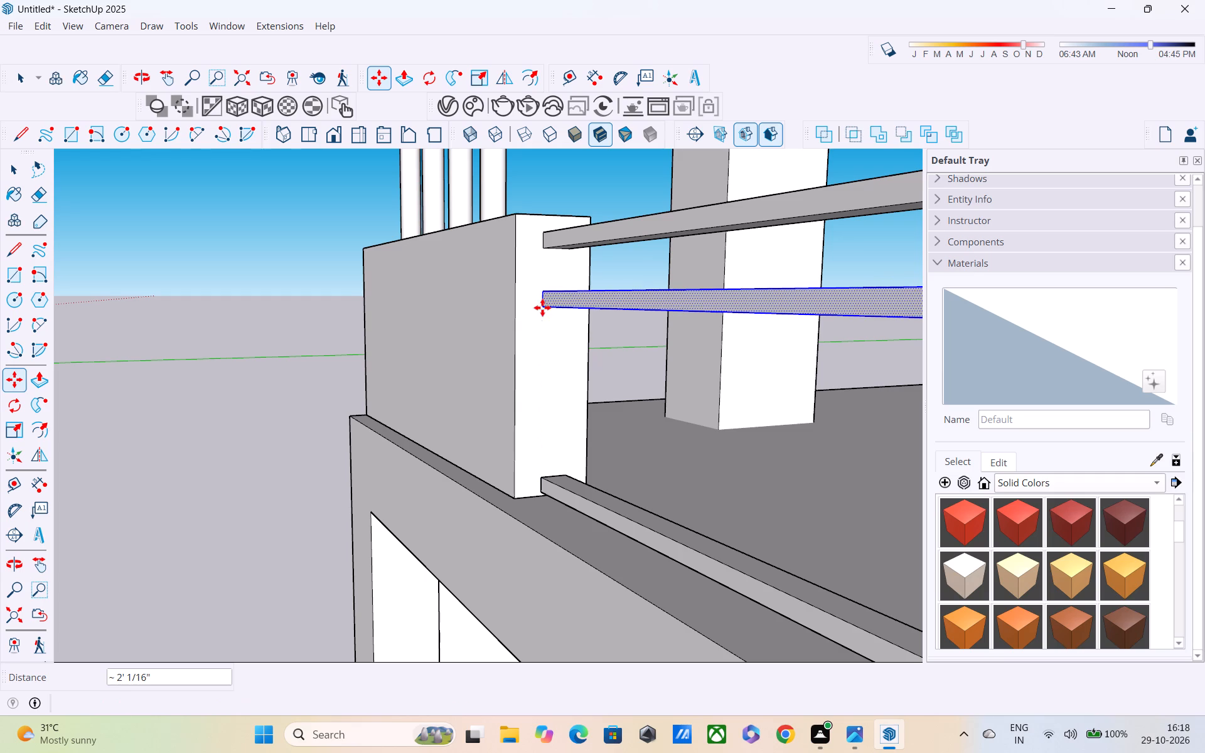
Scale the middle rail to 0.72 of its depth along the green axis and slightly reduce its height.
key(s)
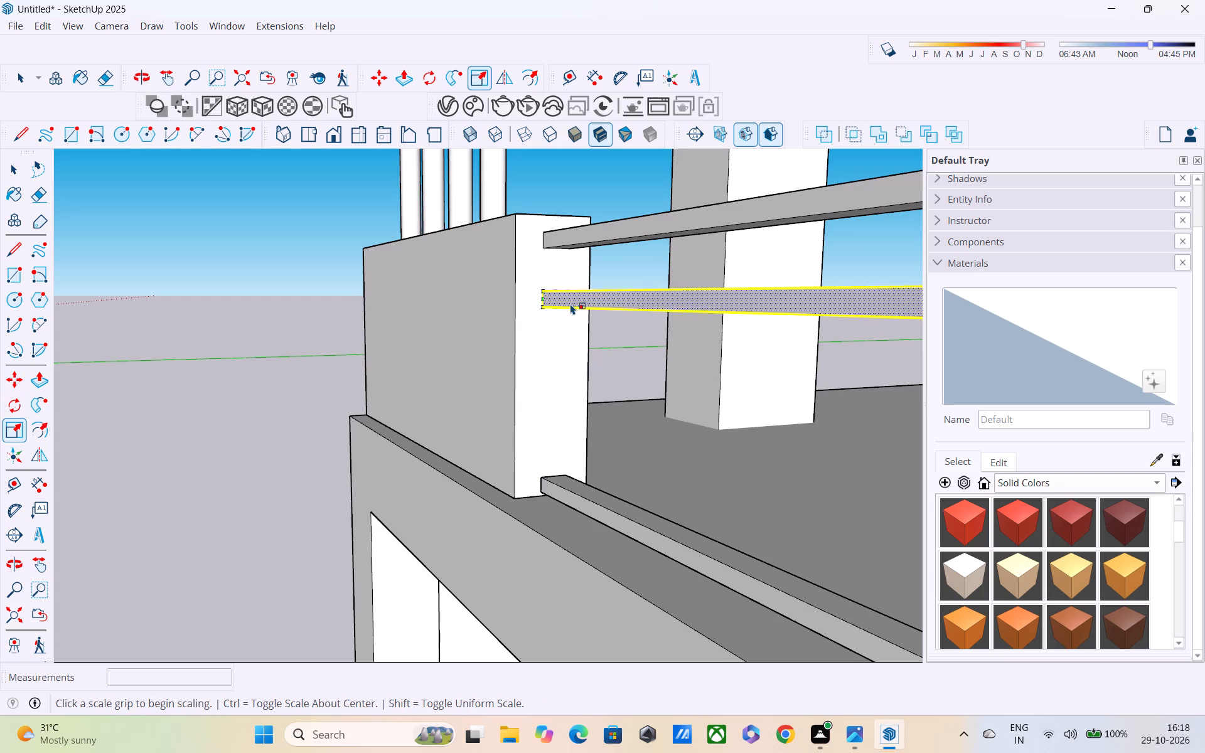
scroll(595, 313, up, 2)
scroll(597, 314, down, 4)
scroll(747, 327, down, 1)
middle_drag(749, 326, 711, 383)
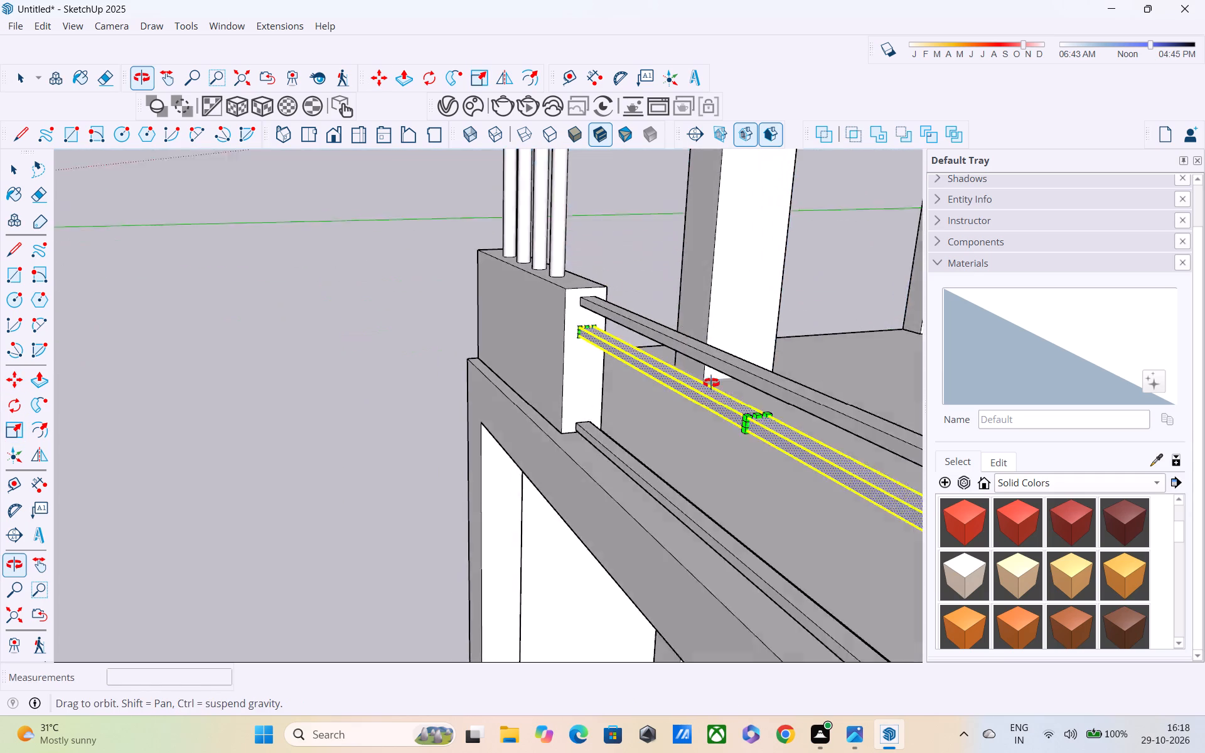
middle_drag(711, 383, 702, 388)
scroll(719, 412, up, 7)
click(732, 457)
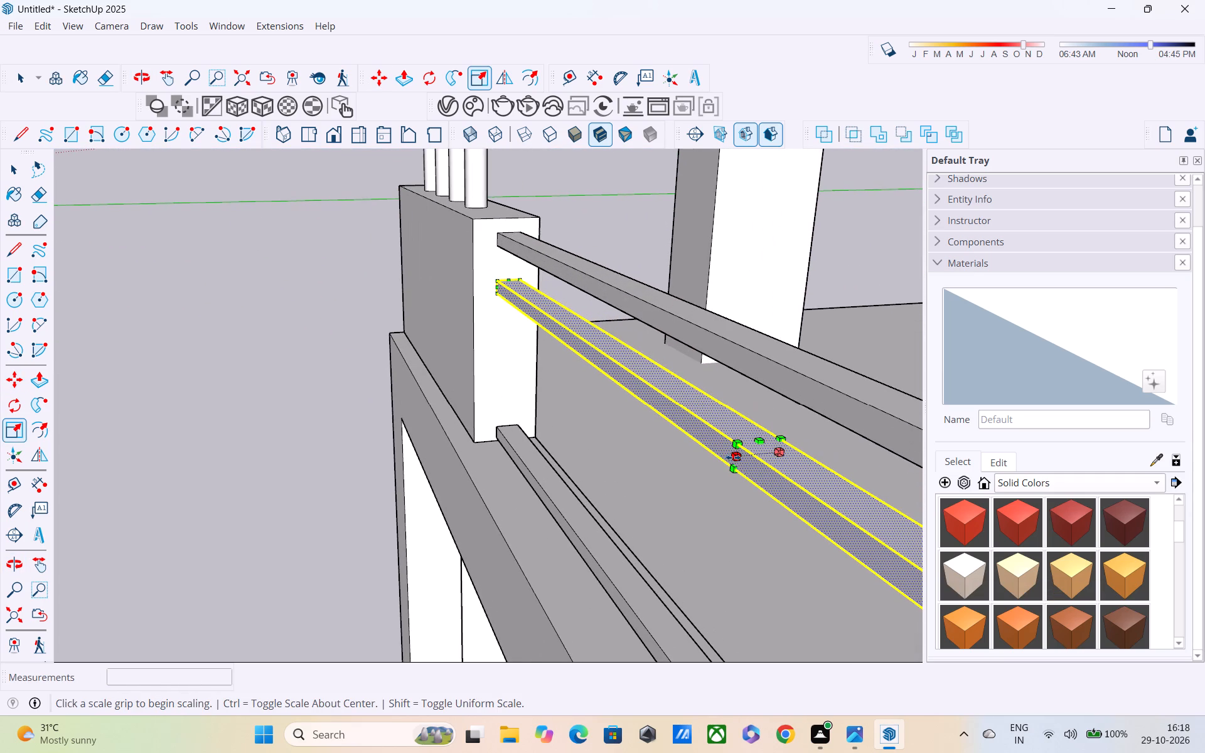
click(749, 461)
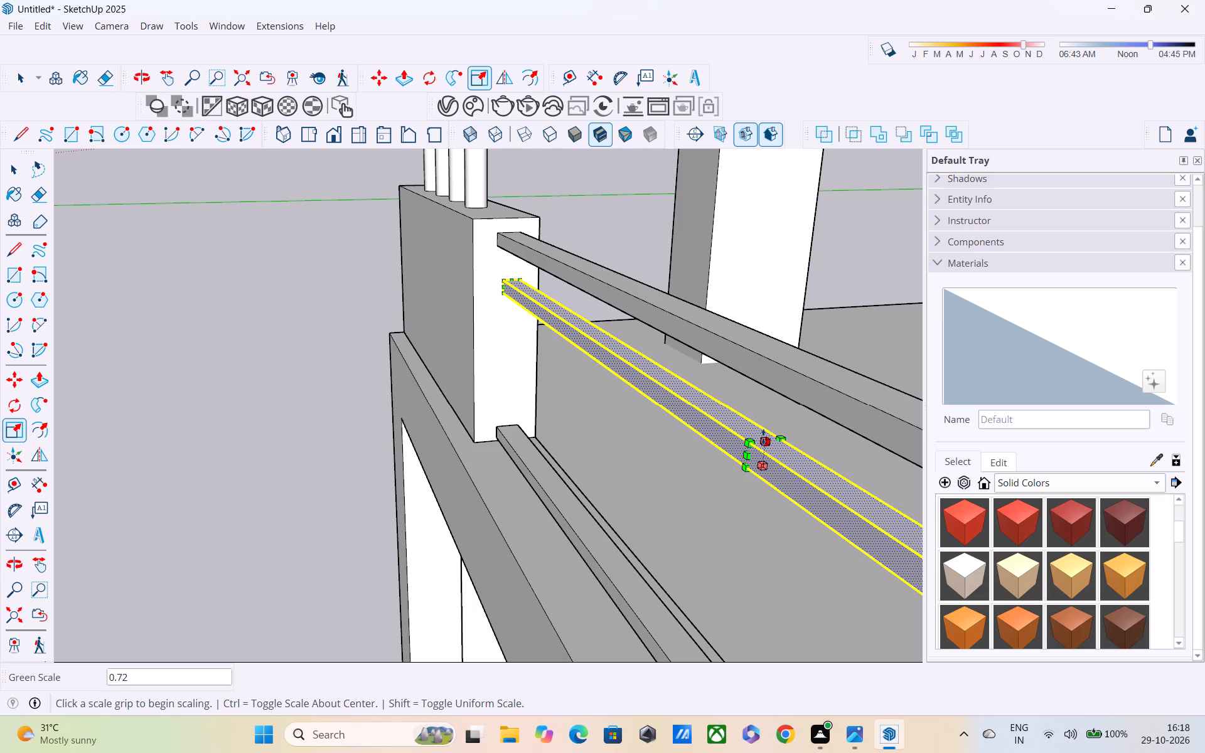
click(763, 437)
click(765, 447)
Examine the three rails within the balcony opening and the building's elevations, leaving the middle rail deselected.
middle_drag(765, 451, 829, 357)
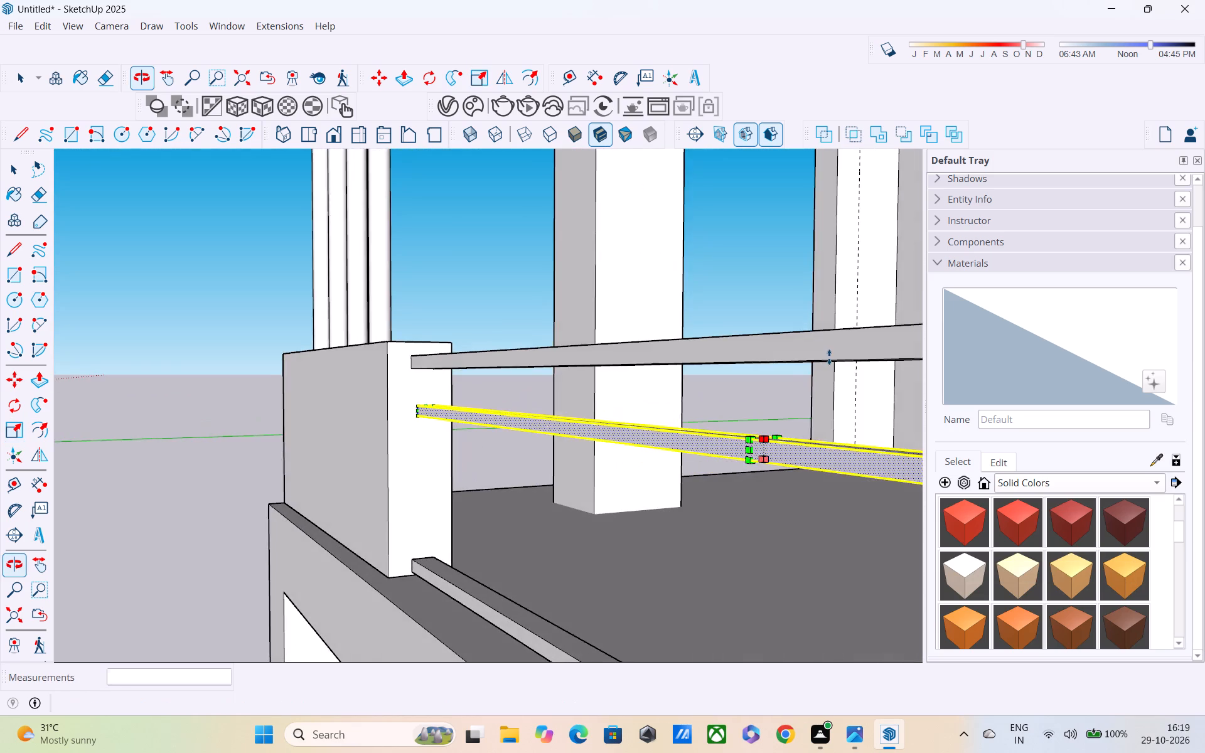
scroll(829, 357, down, 4)
middle_drag(727, 429, 726, 373)
scroll(726, 358, down, 3)
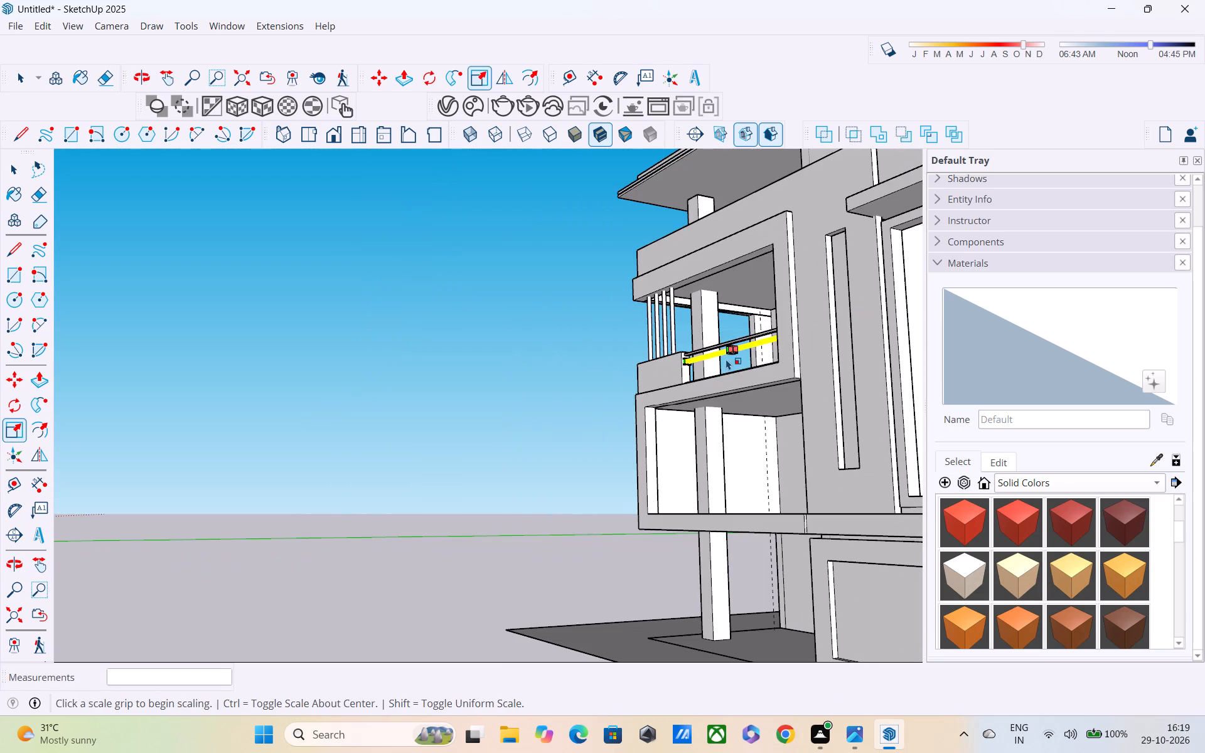
middle_drag(732, 409, 749, 457)
scroll(705, 392, up, 4)
scroll(704, 387, down, 1)
middle_drag(726, 442, 946, 471)
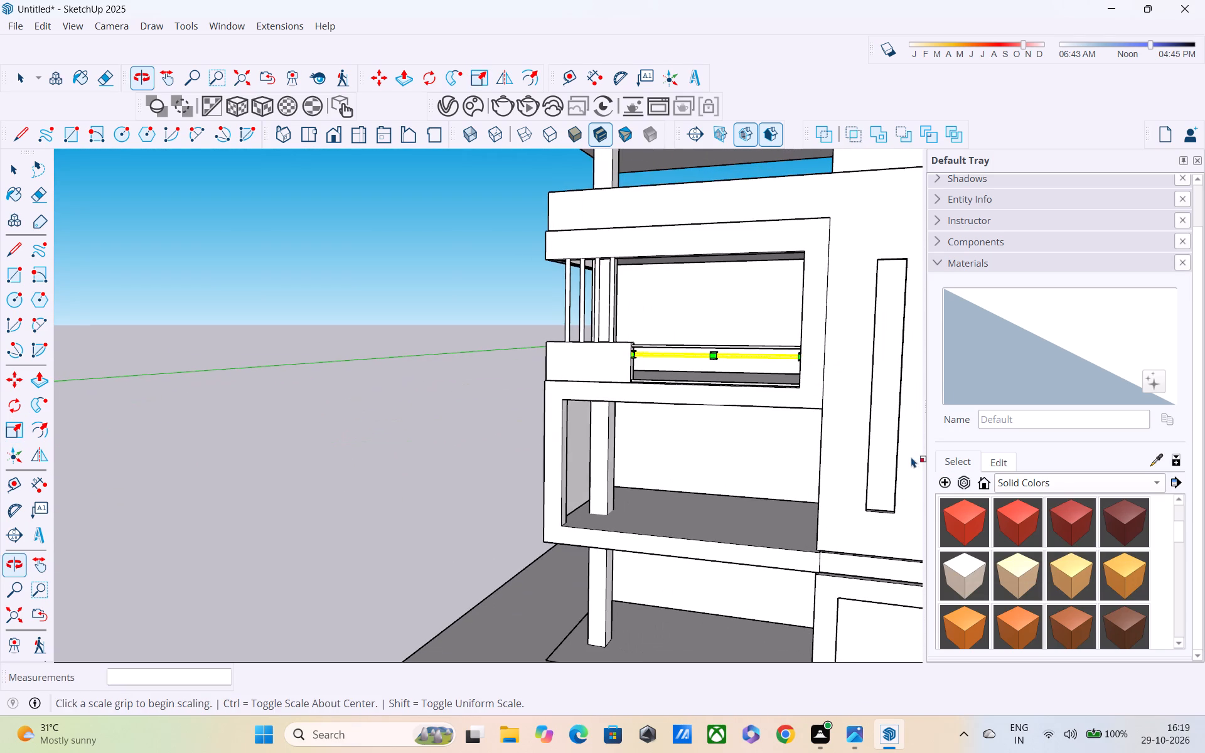
middle_drag(752, 399, 760, 425)
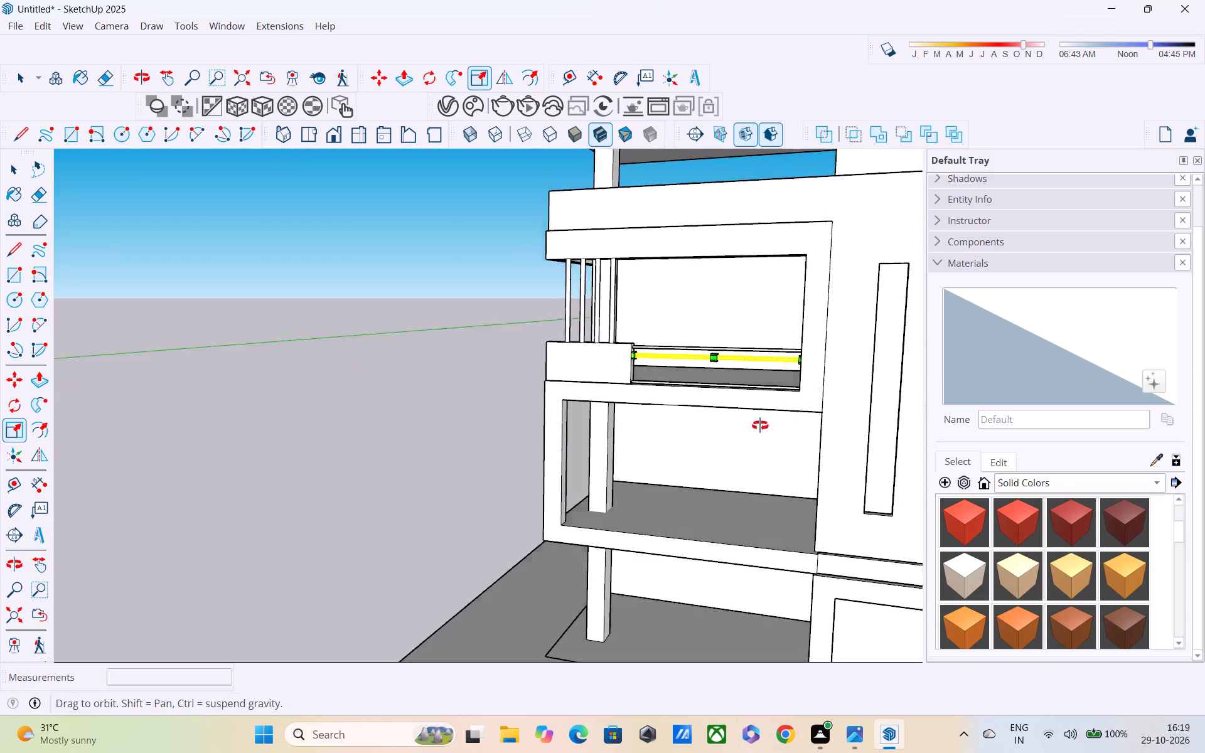
middle_drag(760, 425, 766, 444)
key(space)
scroll(692, 359, up, 2)
click(481, 374)
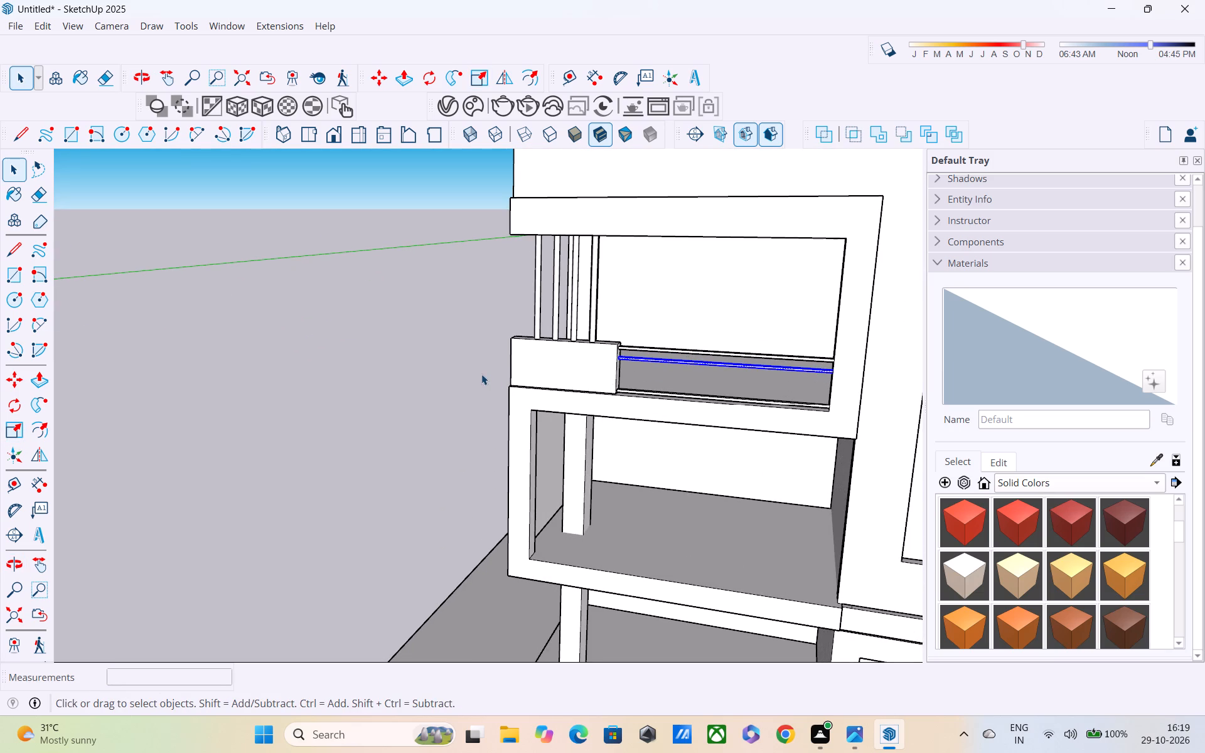
Draw a rectangle about 2 3/16" by 3 9/16" across the bottom rail's top face, in the part nearer the parapet block.
scroll(737, 370, up, 4)
middle_drag(698, 370, 665, 326)
scroll(637, 326, up, 6)
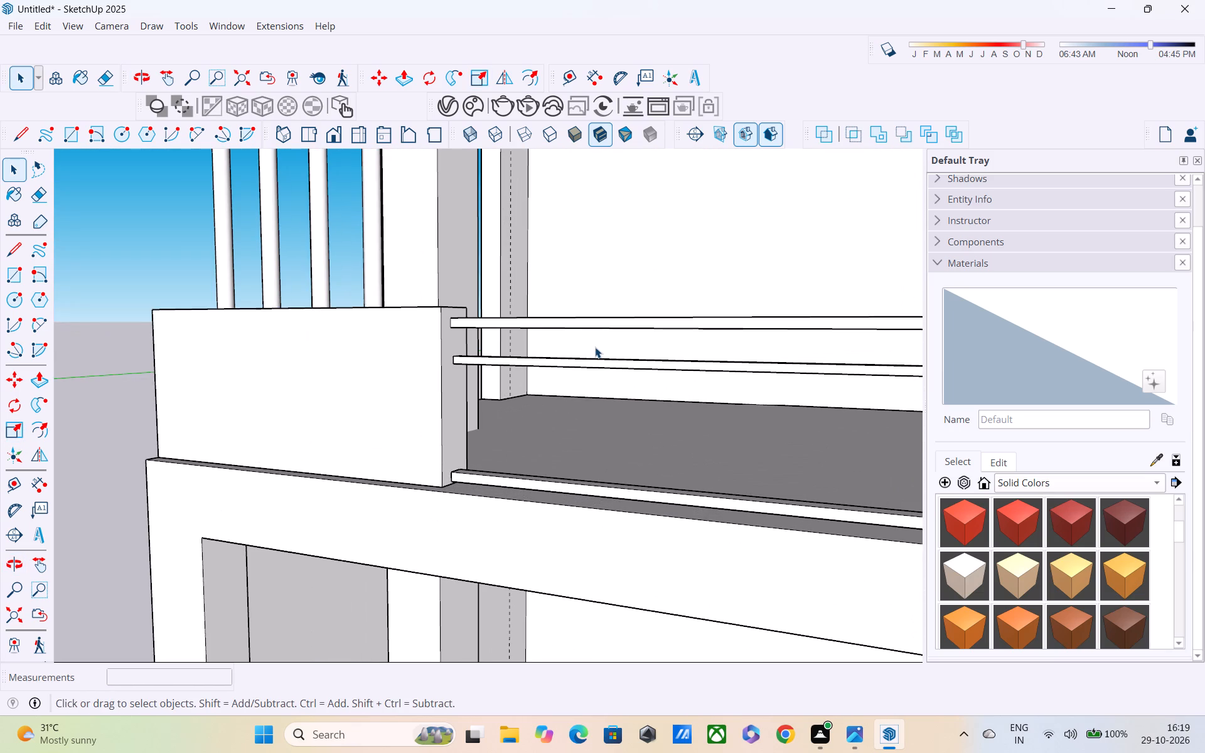
middle_drag(594, 347, 601, 414)
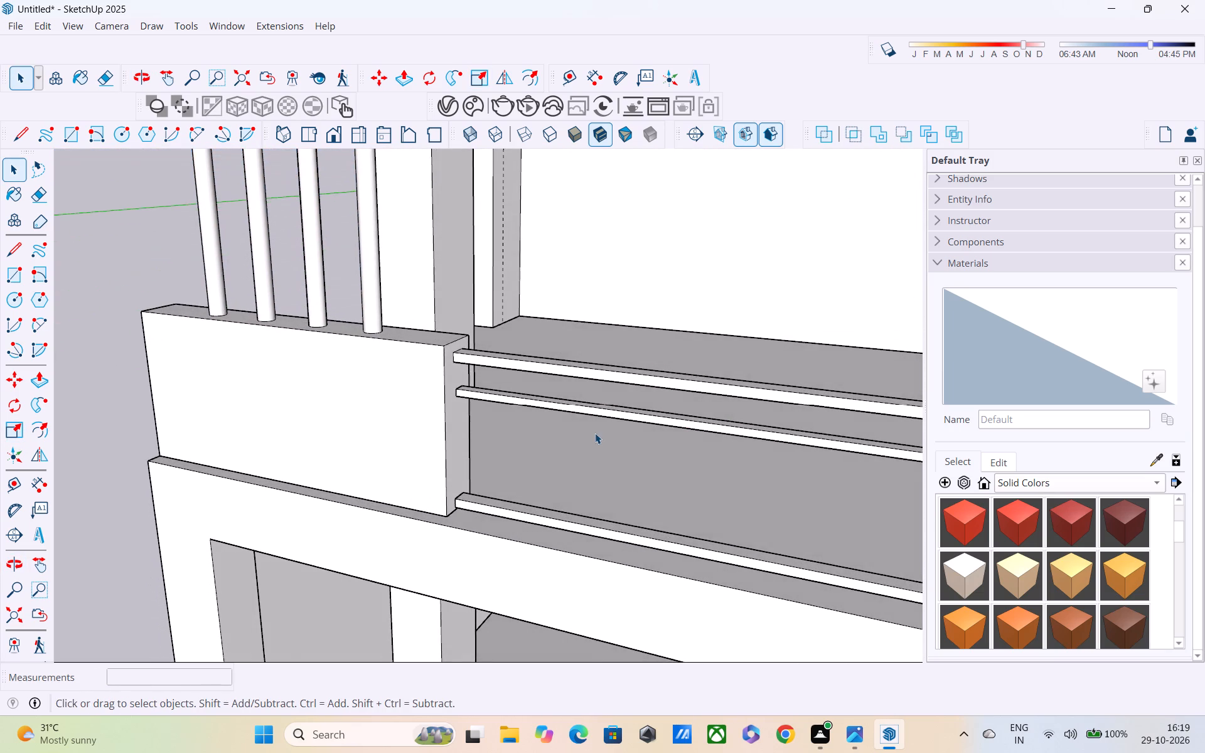
scroll(594, 434, down, 2)
middle_drag(604, 485, 642, 548)
shift+middle_drag(690, 540, 687, 539)
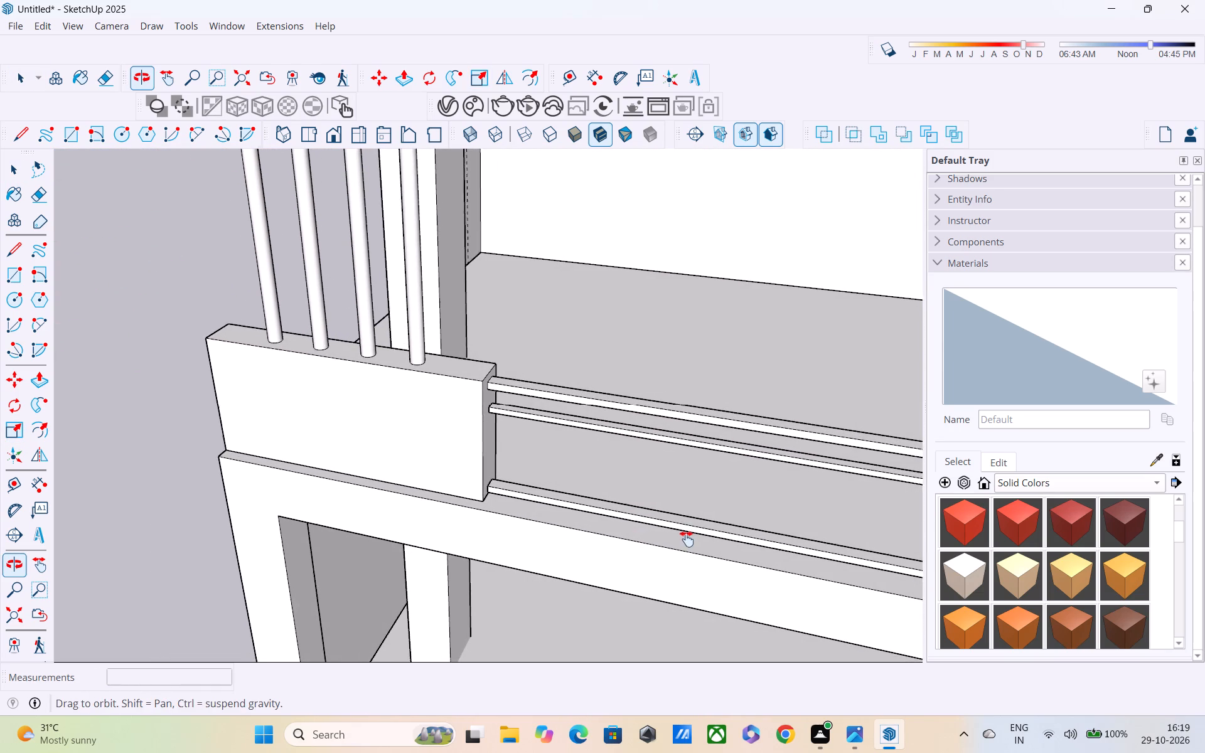
shift+middle_drag(687, 539, 599, 520)
middle_drag(589, 505, 618, 558)
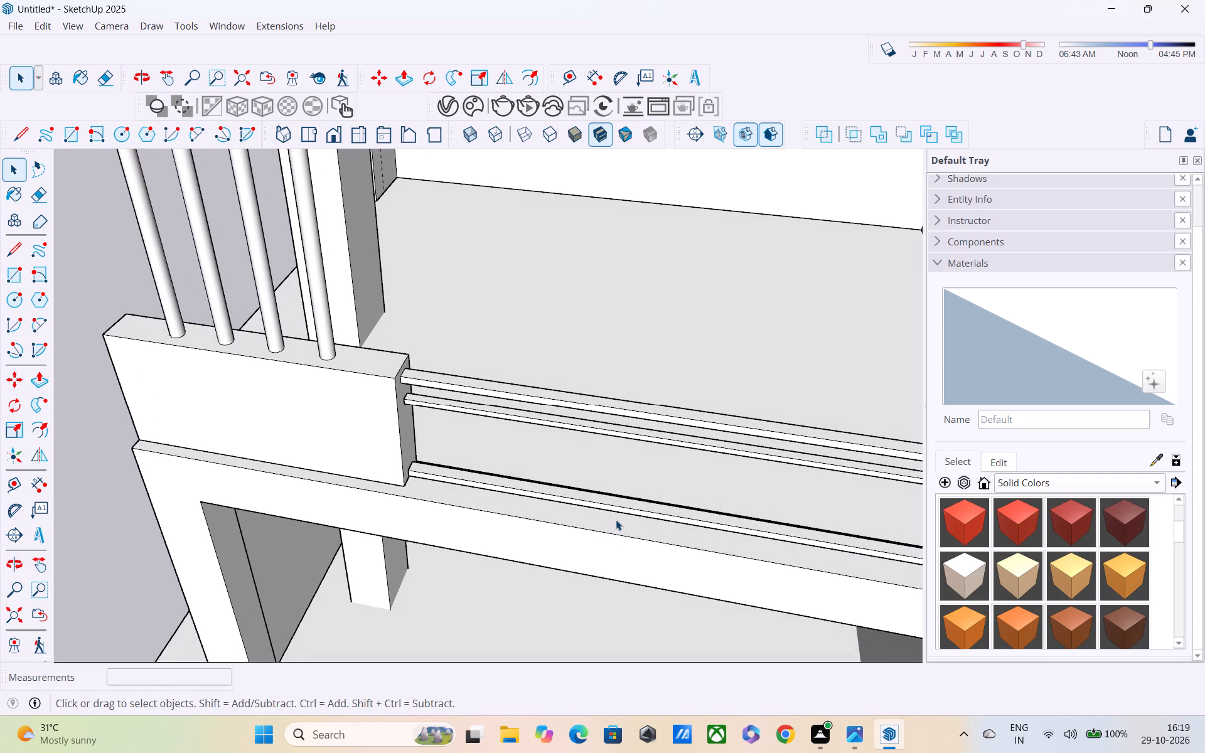
key(r)
scroll(602, 500, up, 2)
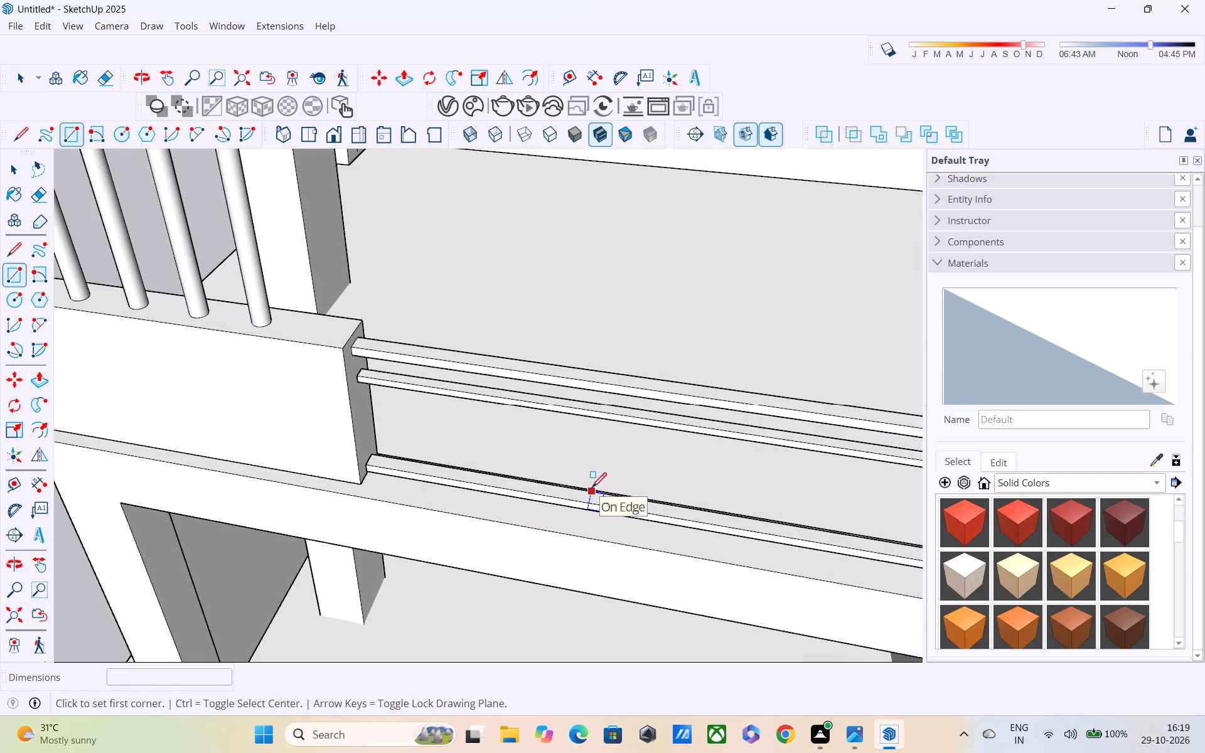
click(592, 489)
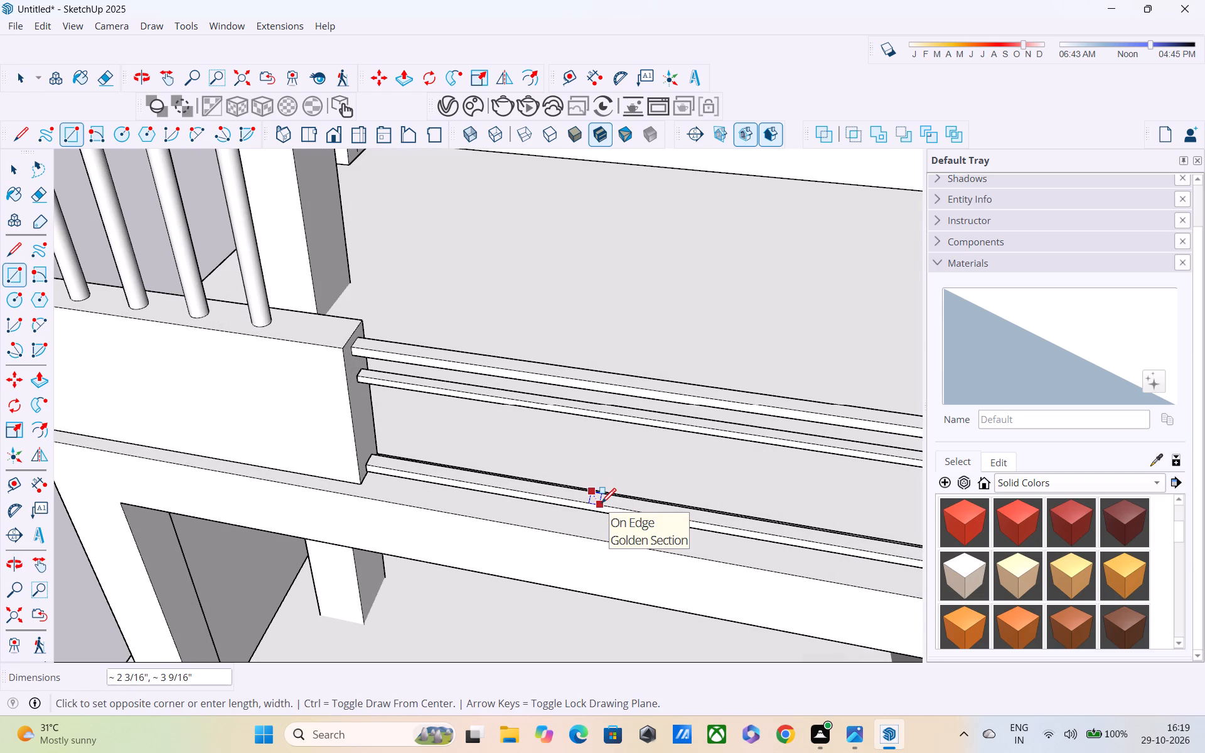
click(602, 506)
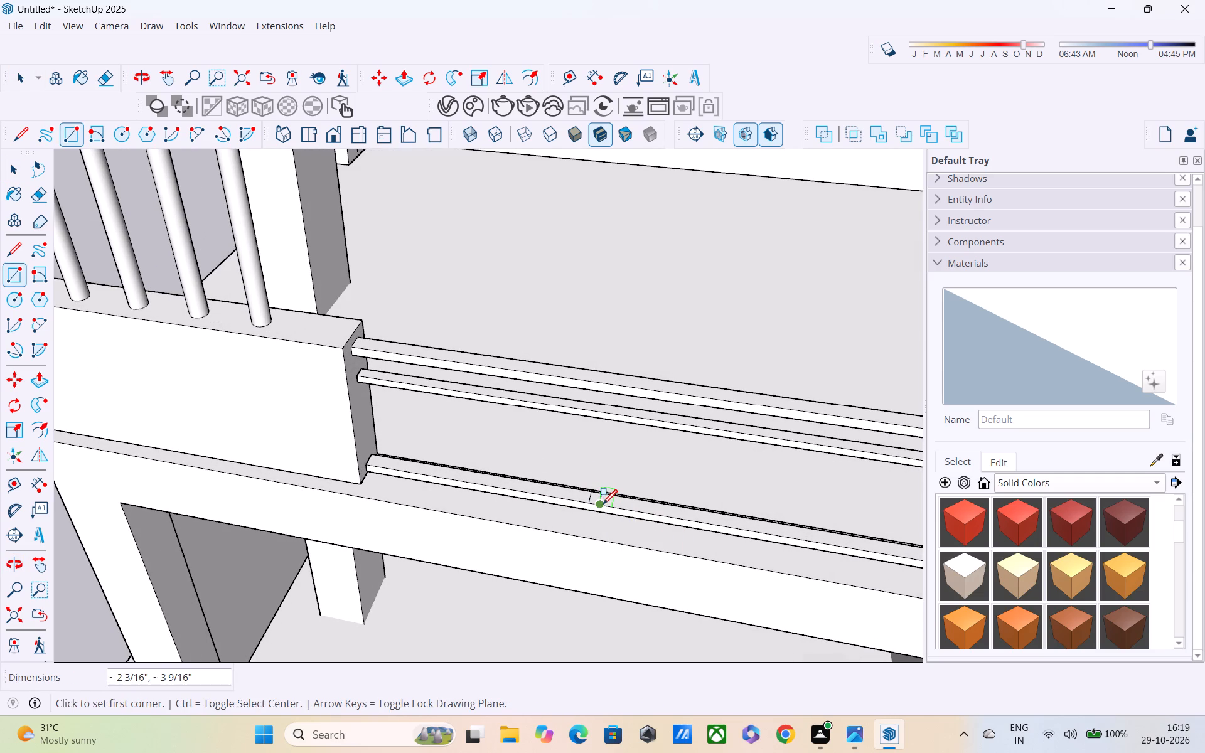
Push/Pull the small rectangle about 2' 7 3/8" up to the top rail, forming the first vertical post.
key(p)
click(599, 494)
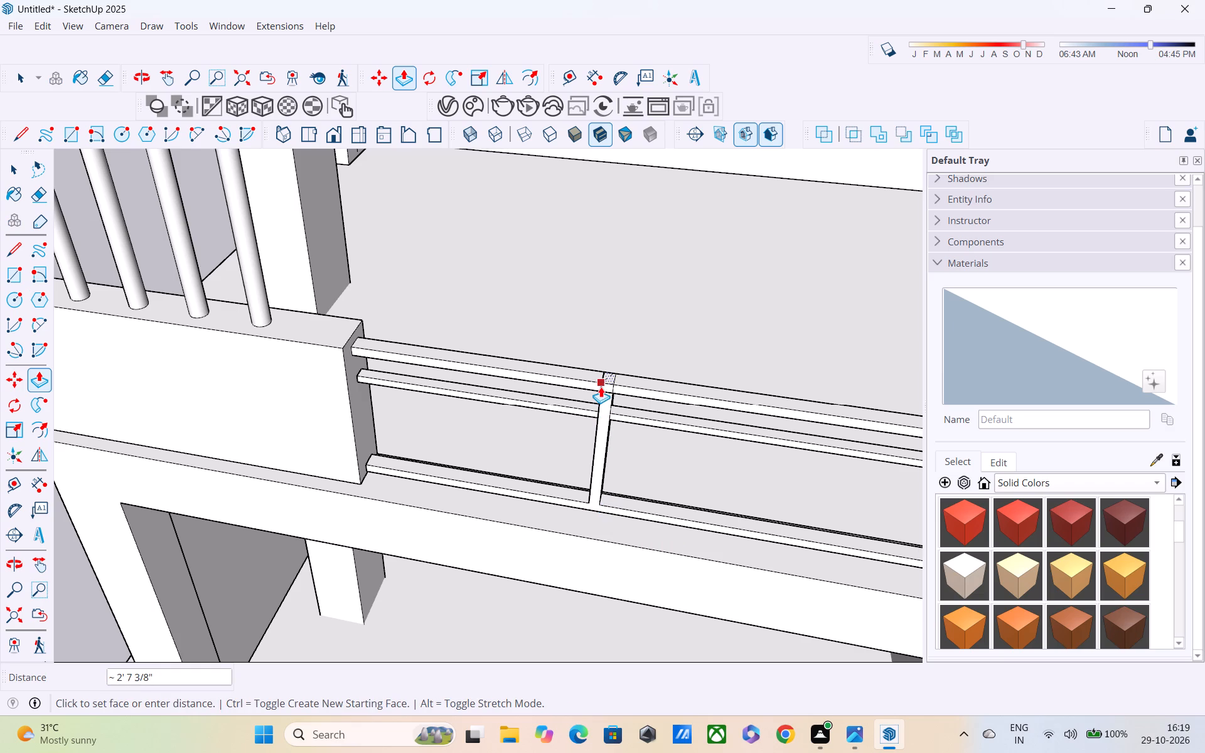
click(601, 387)
Examine the new post where it meets the three rails, close up and across the balcony opening.
middle_drag(629, 459, 629, 314)
scroll(629, 326, down, 2)
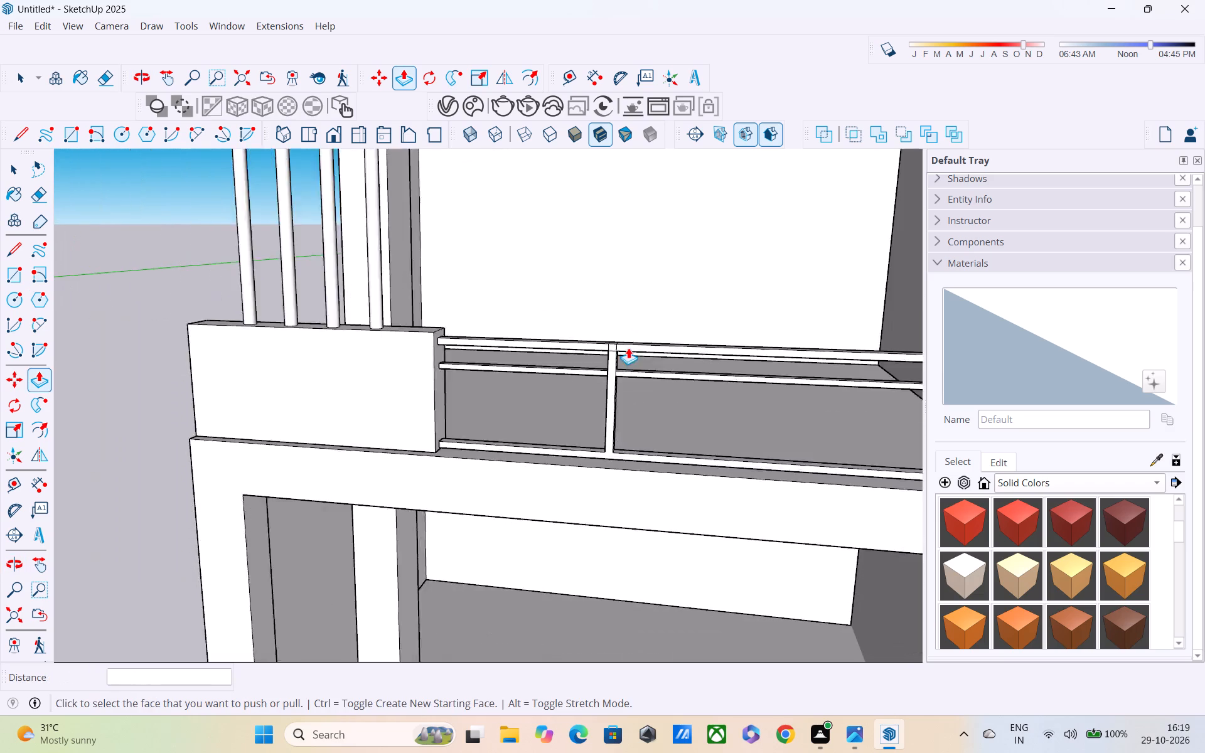
scroll(628, 348, down, 2)
scroll(628, 386, up, 1)
middle_drag(628, 386, 616, 329)
scroll(621, 349, up, 5)
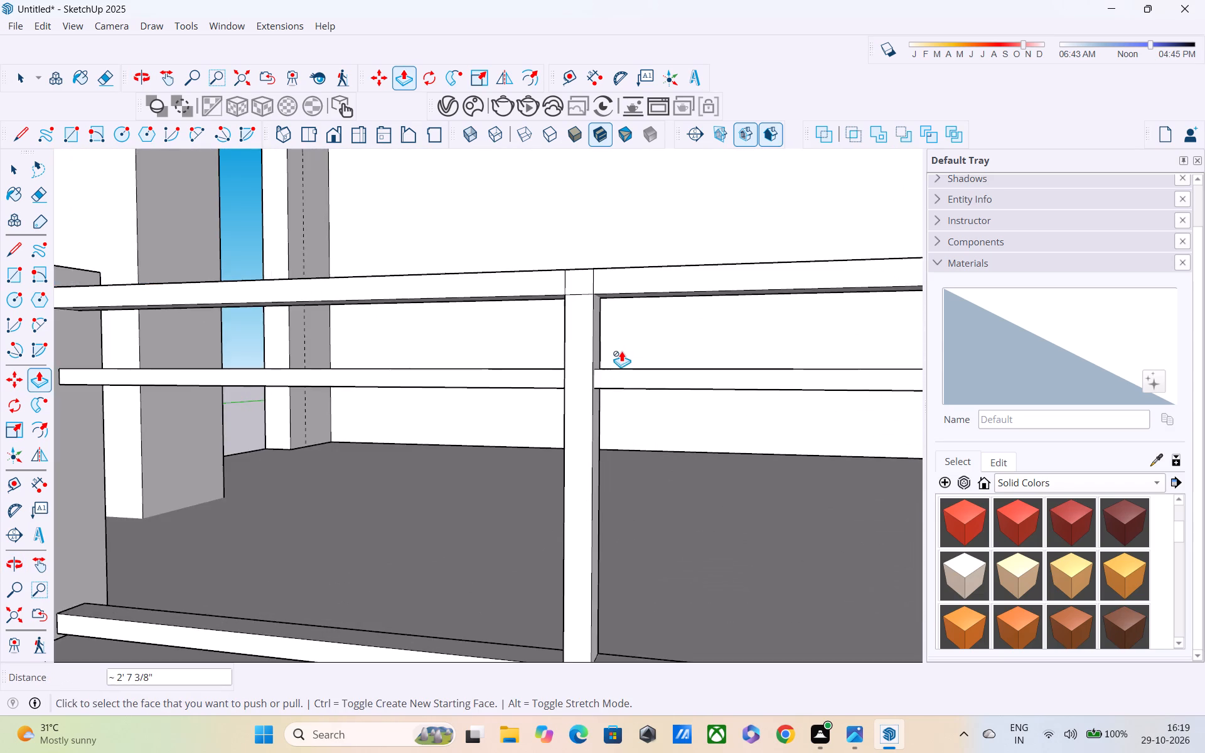
scroll(621, 351, down, 3)
middle_drag(620, 352, 461, 393)
scroll(461, 393, down, 3)
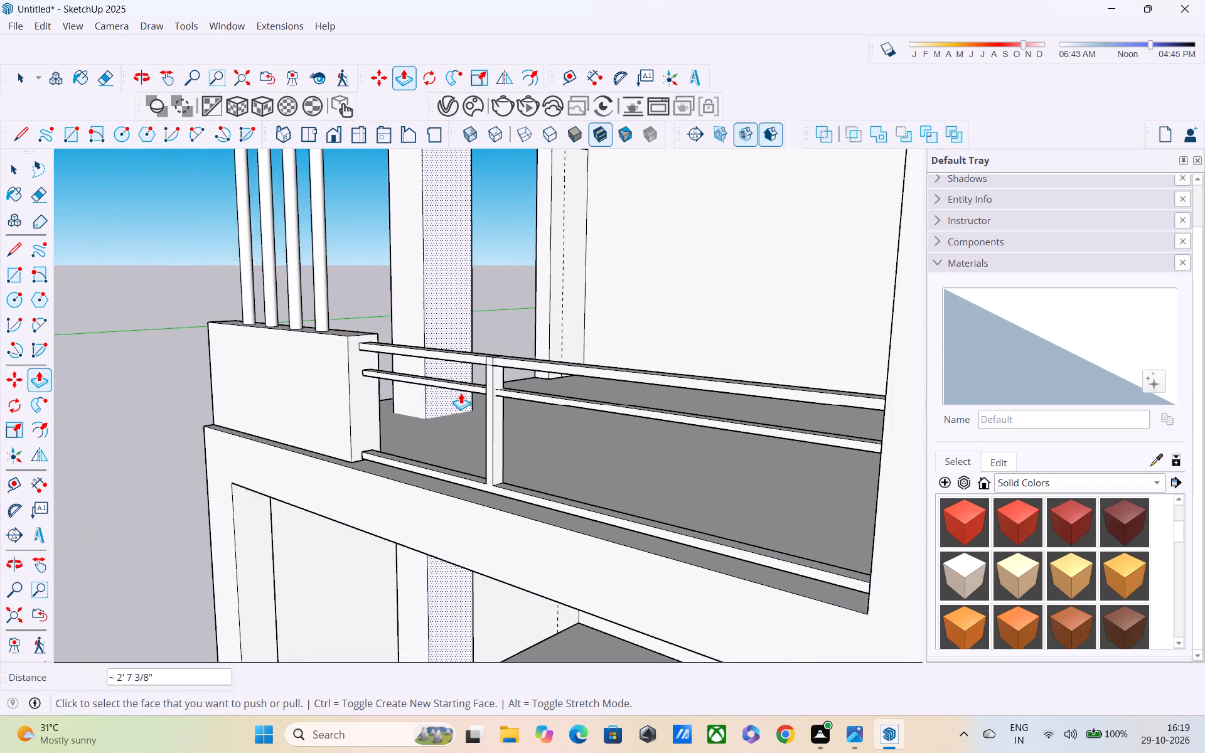
Draw a second rectangle about 2 3/16" by 3 9/16" across the bottom rail's top face, farther from the parapet block.
middle_drag(461, 393, 378, 360)
middle_drag(463, 417, 618, 533)
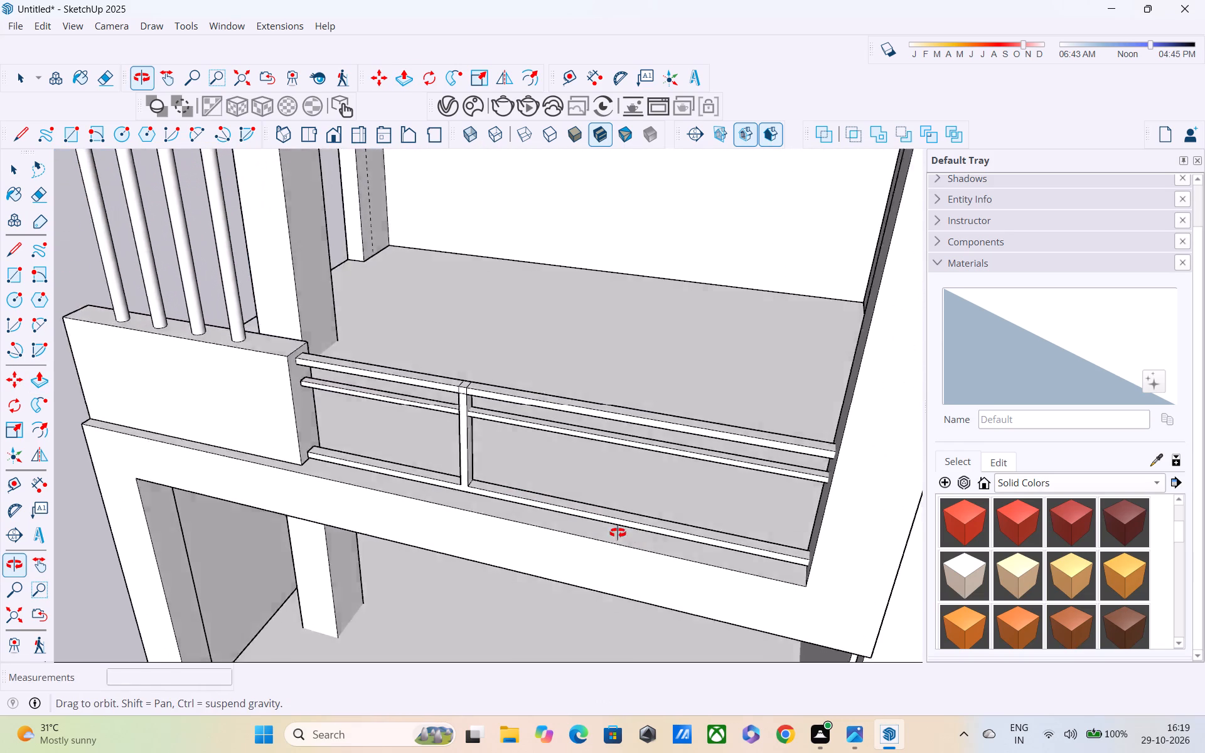
middle_drag(618, 533, 629, 539)
key(r)
scroll(626, 511, up, 6)
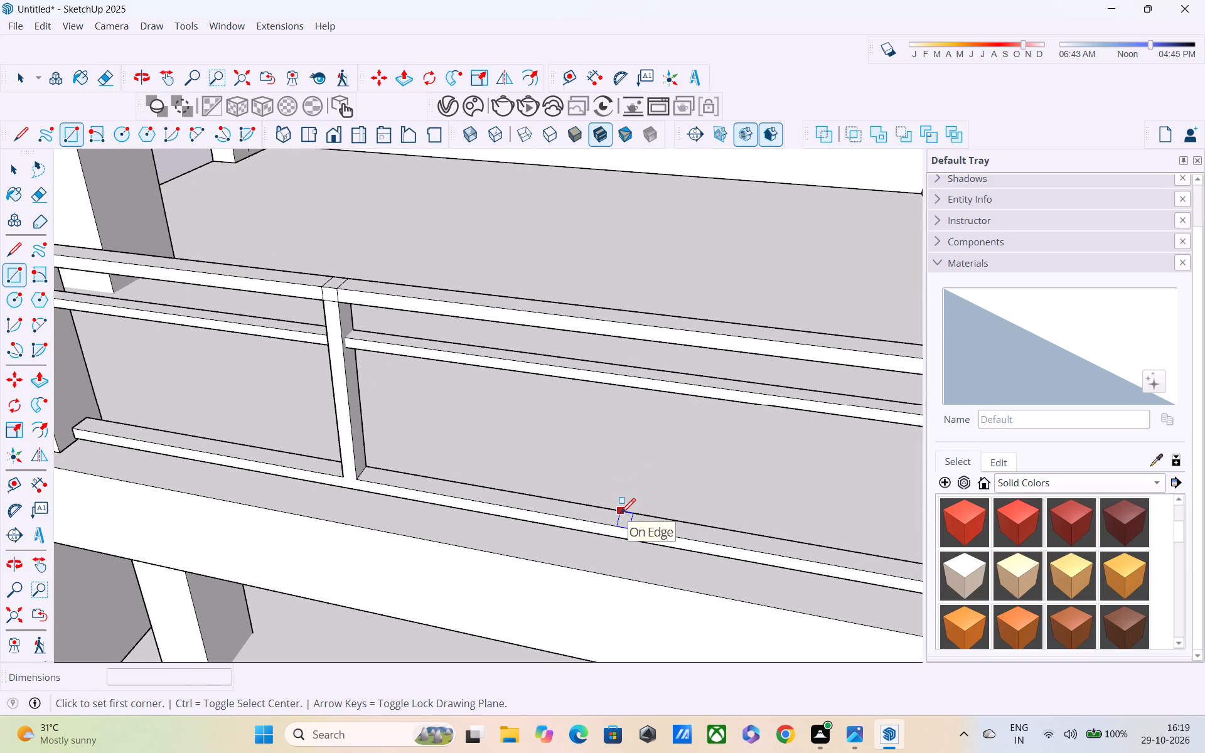
click(621, 515)
click(631, 529)
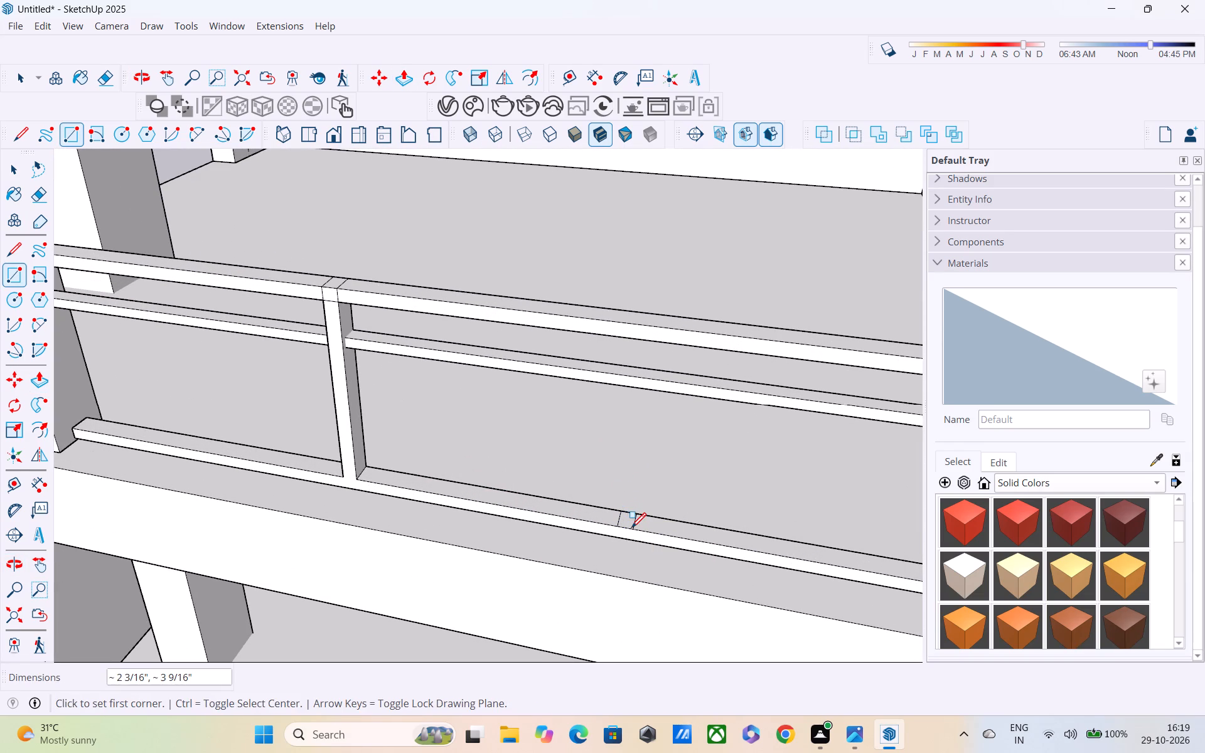
Push/Pull the second rectangle up to the top of the upper rail, forming another vertical post.
key(p)
click(628, 523)
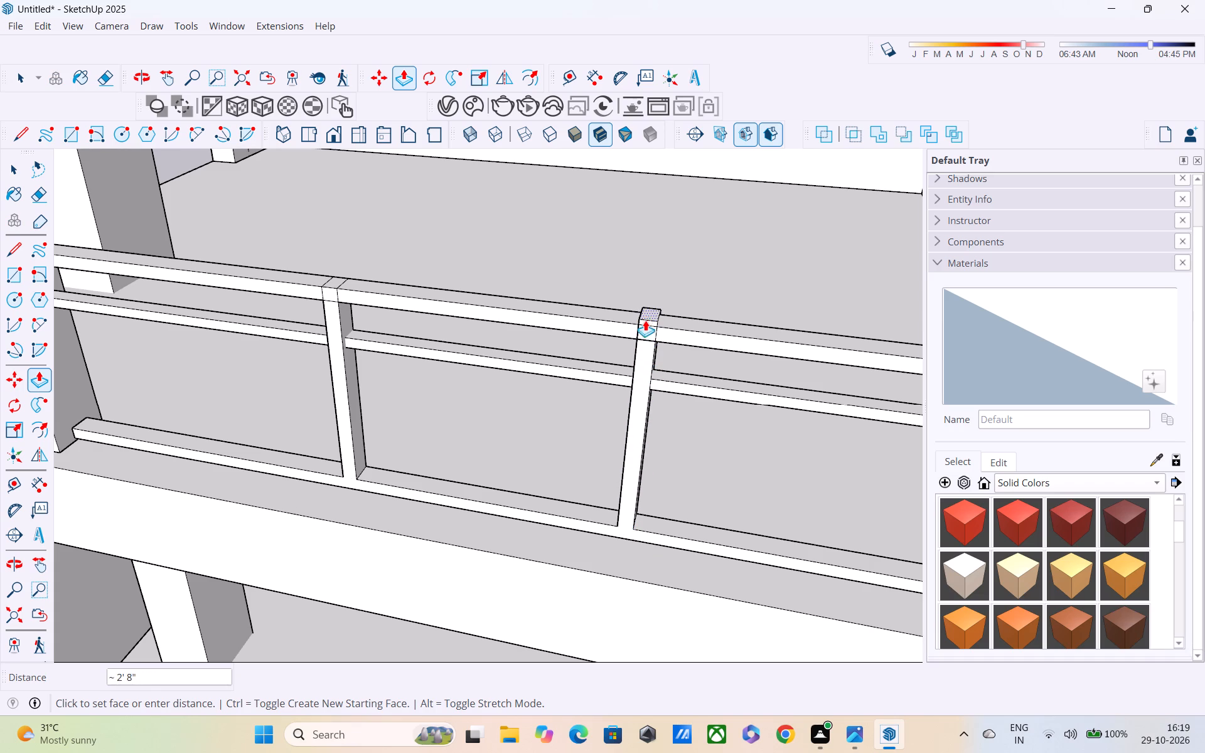
click(629, 320)
middle_drag(631, 344, 638, 287)
scroll(651, 279, down, 6)
scroll(651, 318, up, 1)
middle_drag(651, 319, 656, 263)
scroll(656, 284, down, 4)
scroll(649, 327, up, 7)
key(space)
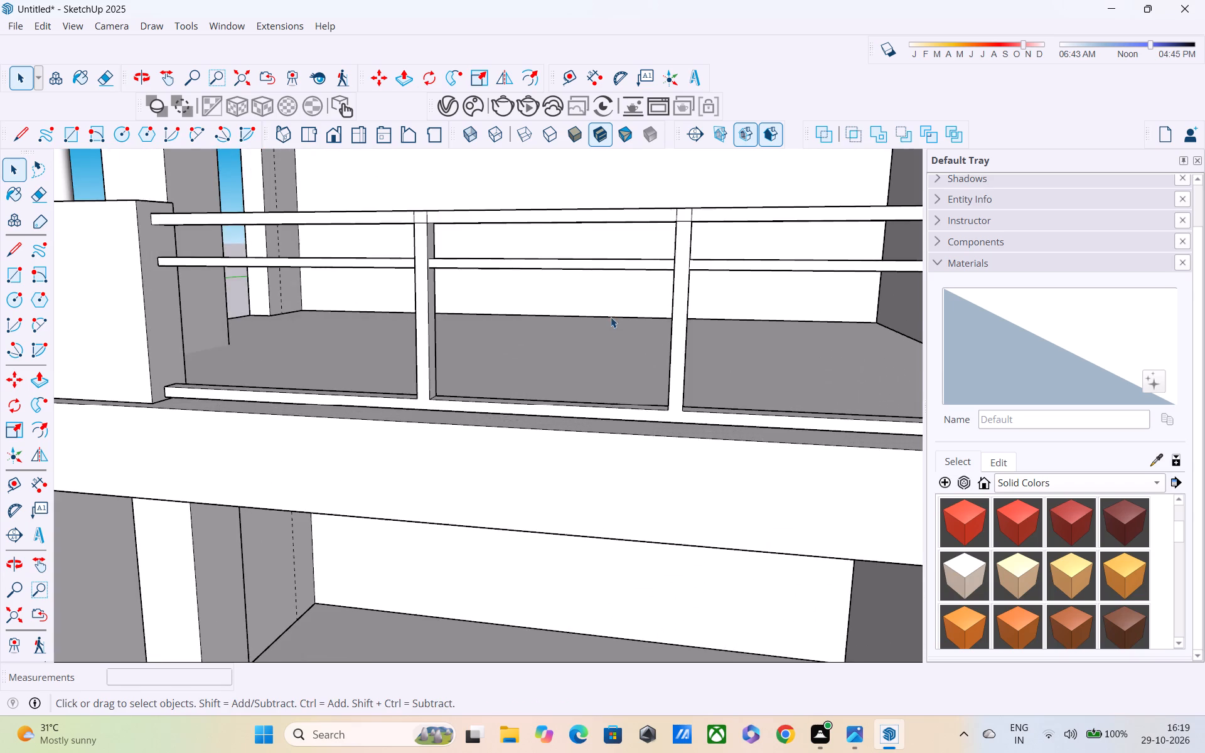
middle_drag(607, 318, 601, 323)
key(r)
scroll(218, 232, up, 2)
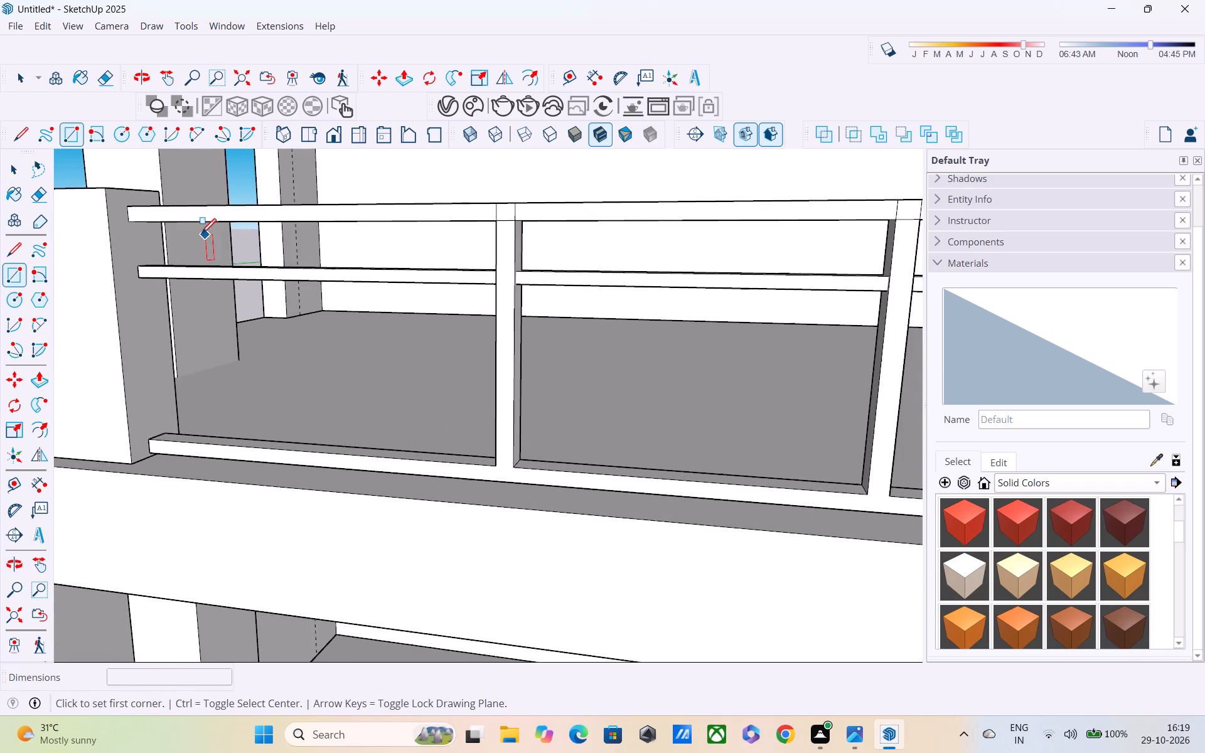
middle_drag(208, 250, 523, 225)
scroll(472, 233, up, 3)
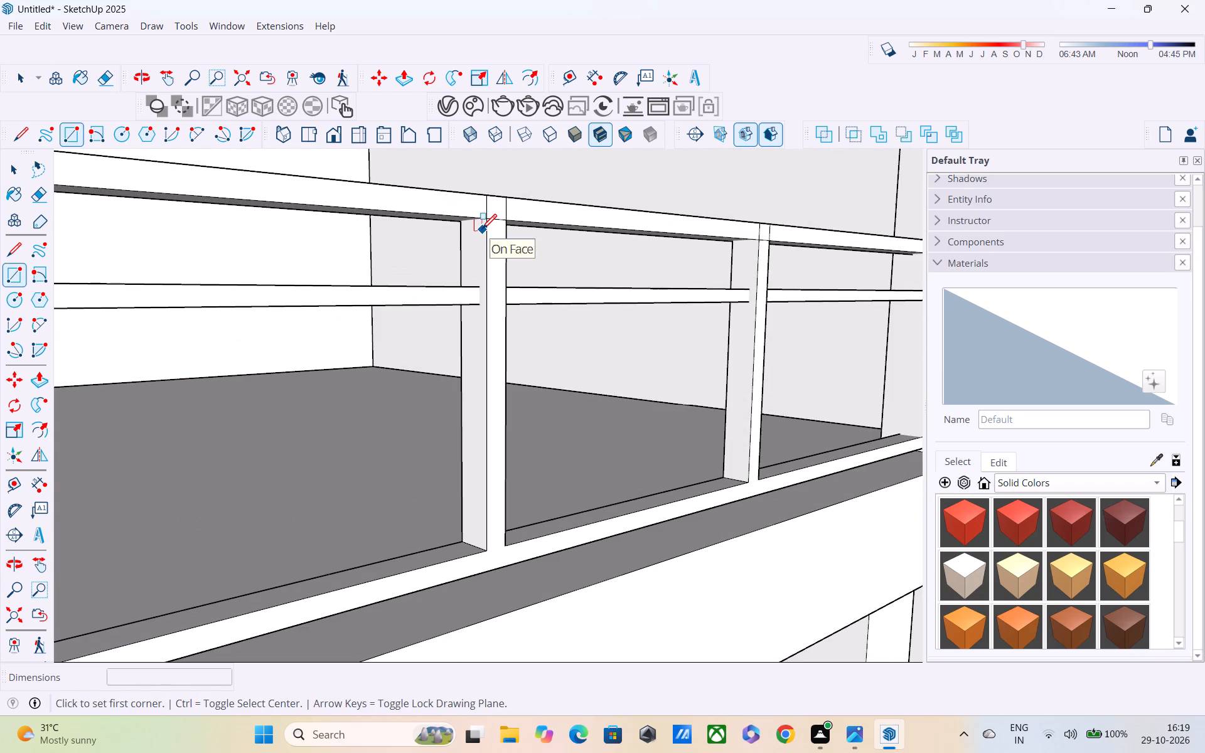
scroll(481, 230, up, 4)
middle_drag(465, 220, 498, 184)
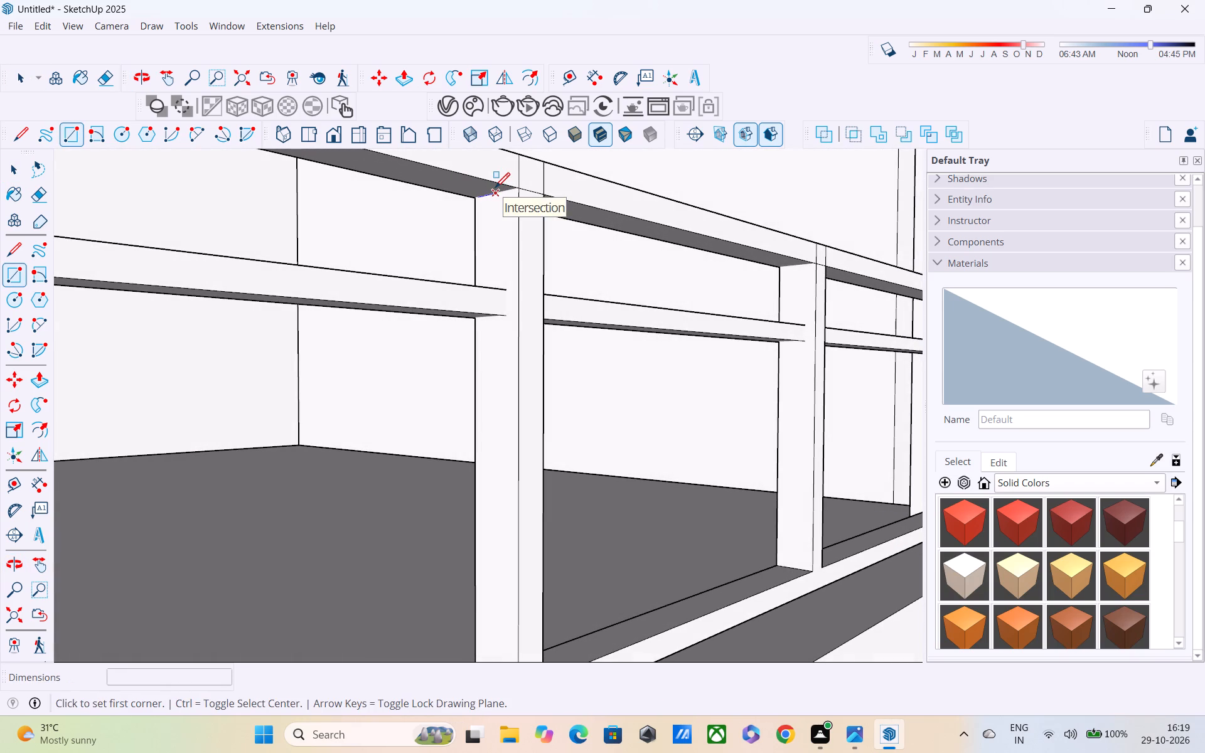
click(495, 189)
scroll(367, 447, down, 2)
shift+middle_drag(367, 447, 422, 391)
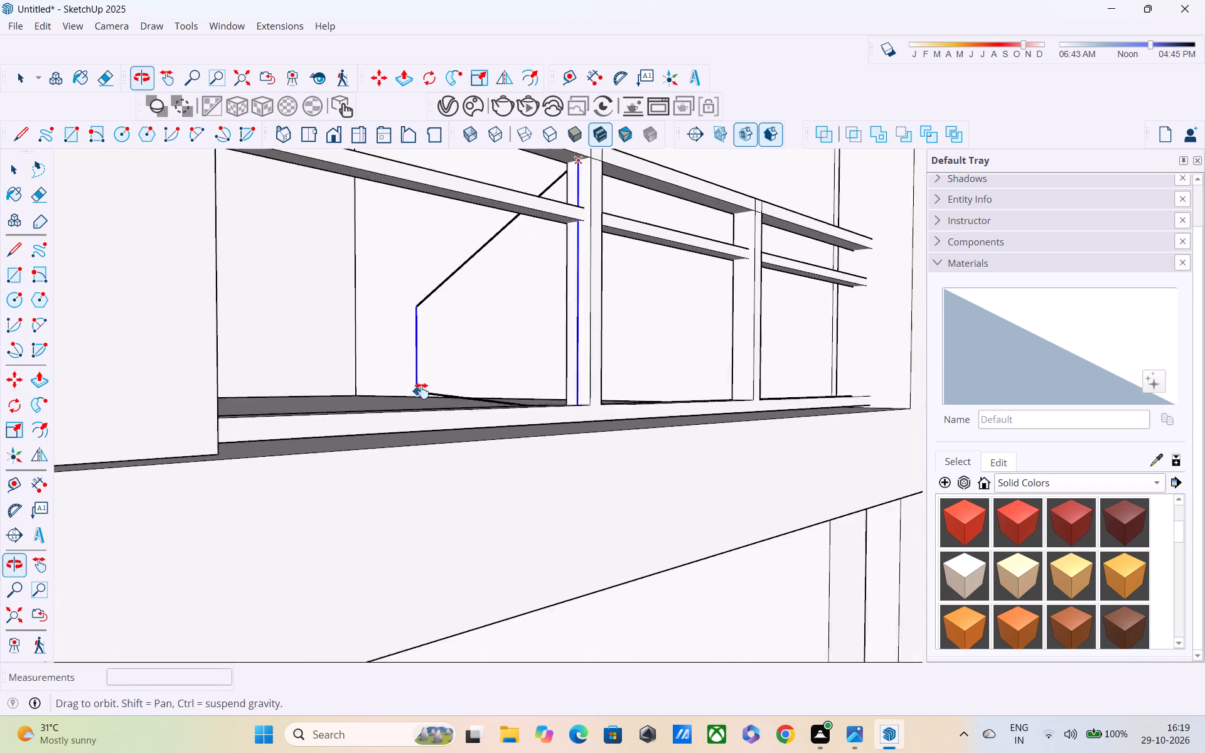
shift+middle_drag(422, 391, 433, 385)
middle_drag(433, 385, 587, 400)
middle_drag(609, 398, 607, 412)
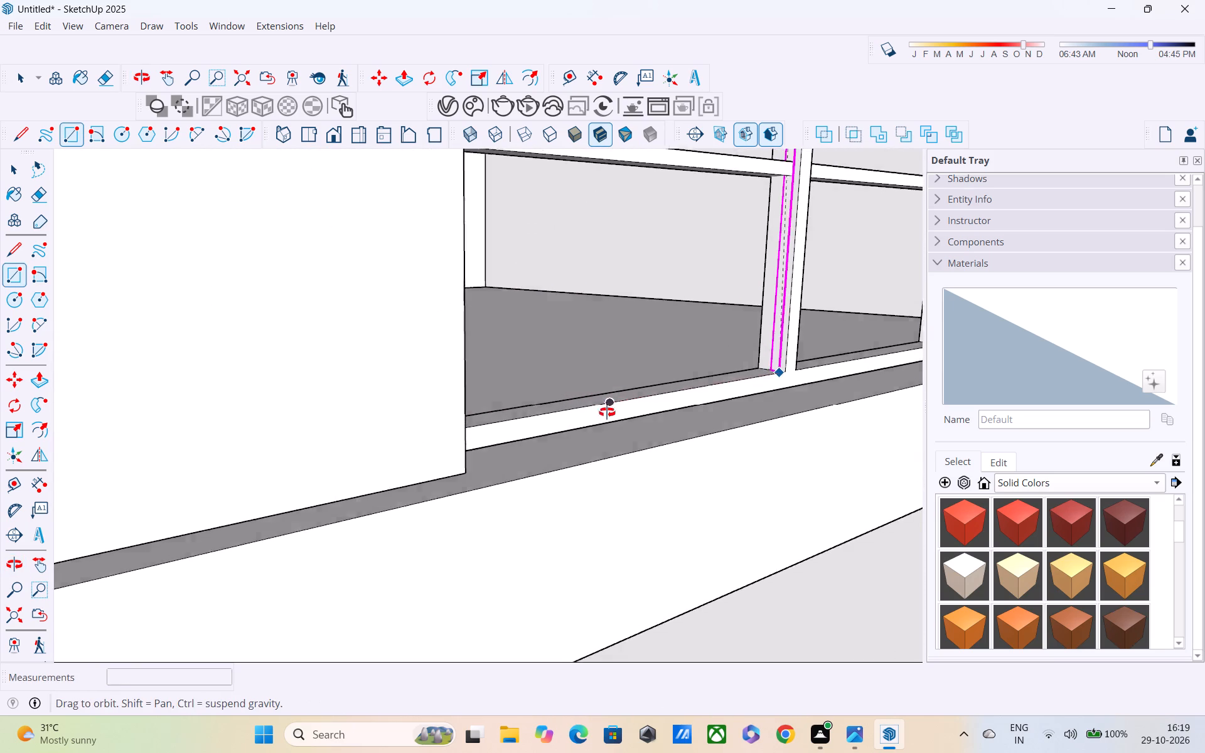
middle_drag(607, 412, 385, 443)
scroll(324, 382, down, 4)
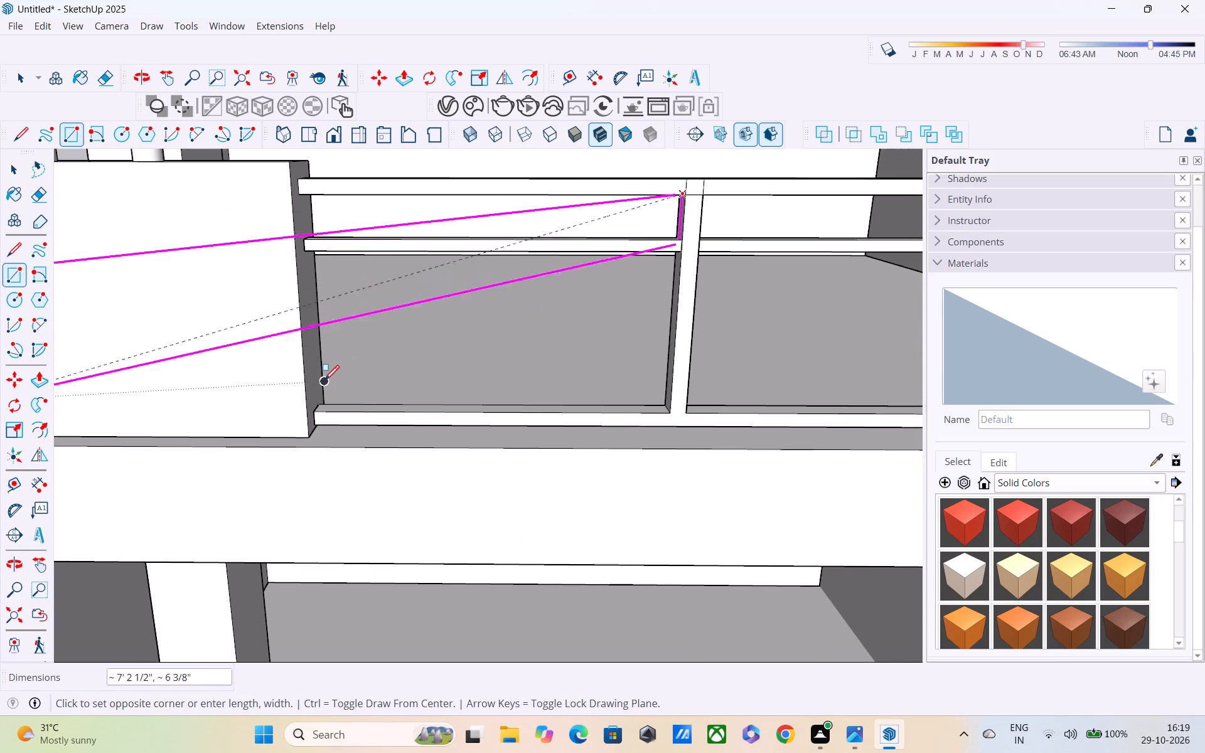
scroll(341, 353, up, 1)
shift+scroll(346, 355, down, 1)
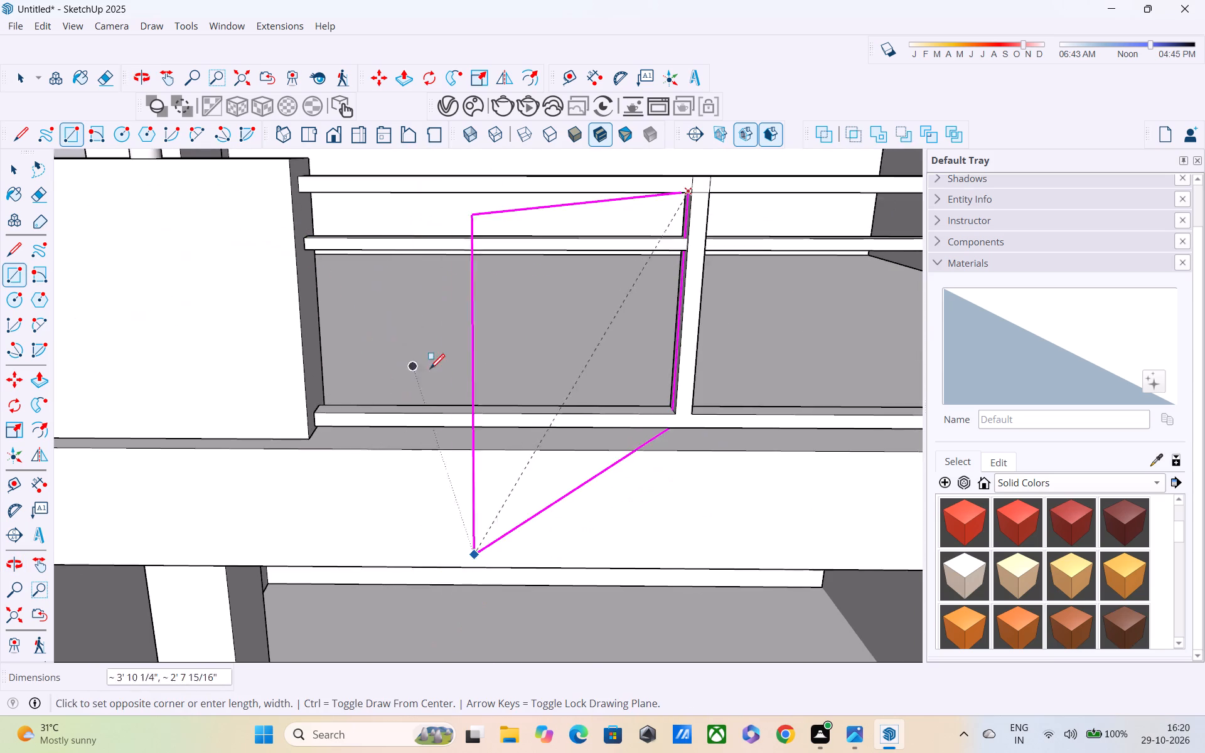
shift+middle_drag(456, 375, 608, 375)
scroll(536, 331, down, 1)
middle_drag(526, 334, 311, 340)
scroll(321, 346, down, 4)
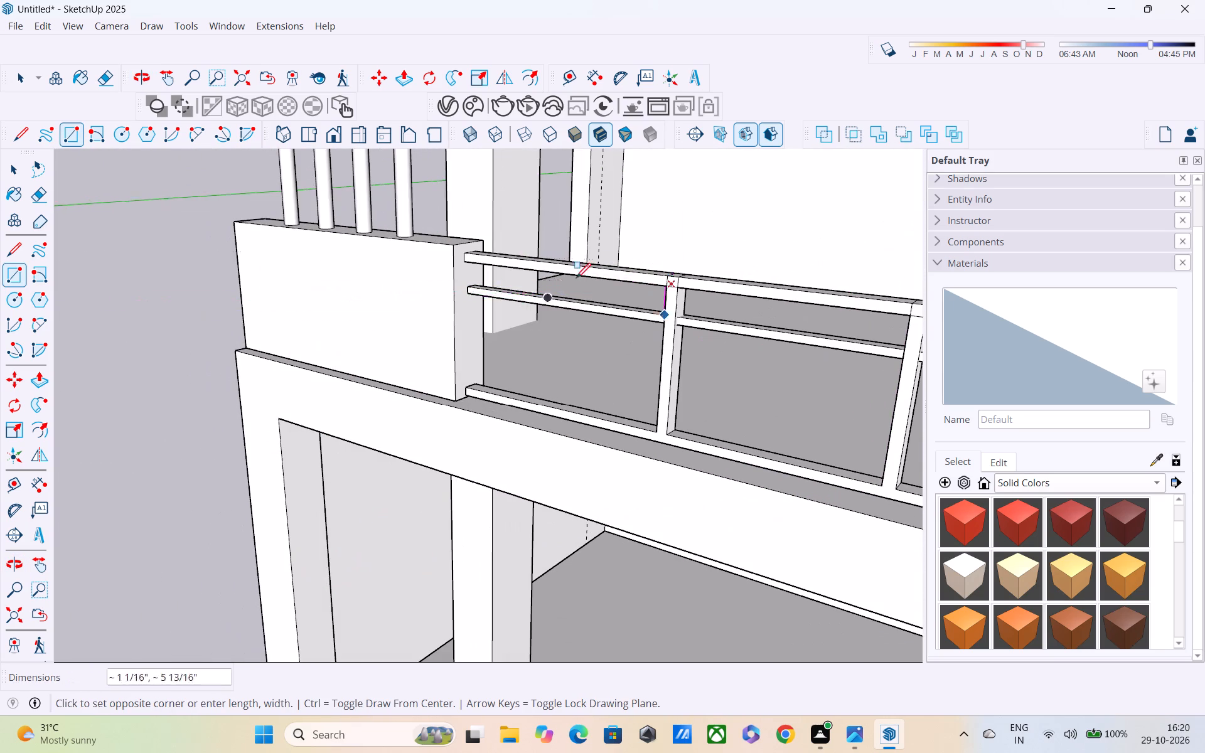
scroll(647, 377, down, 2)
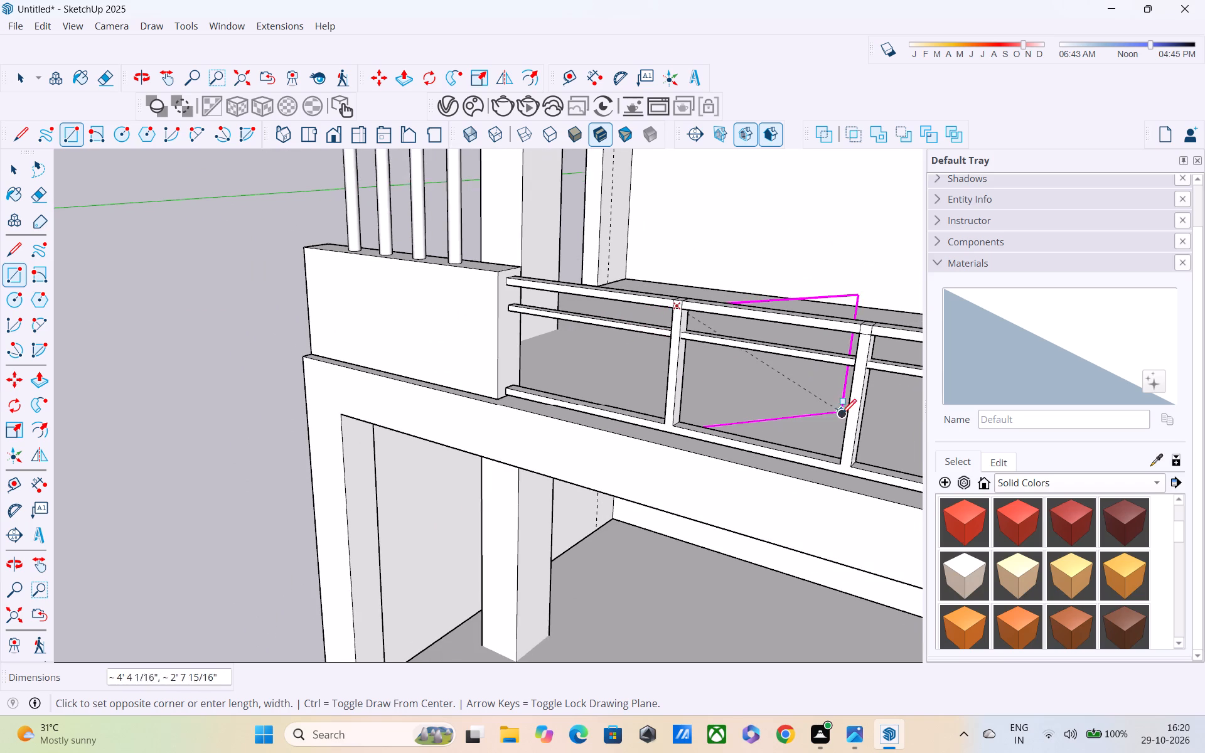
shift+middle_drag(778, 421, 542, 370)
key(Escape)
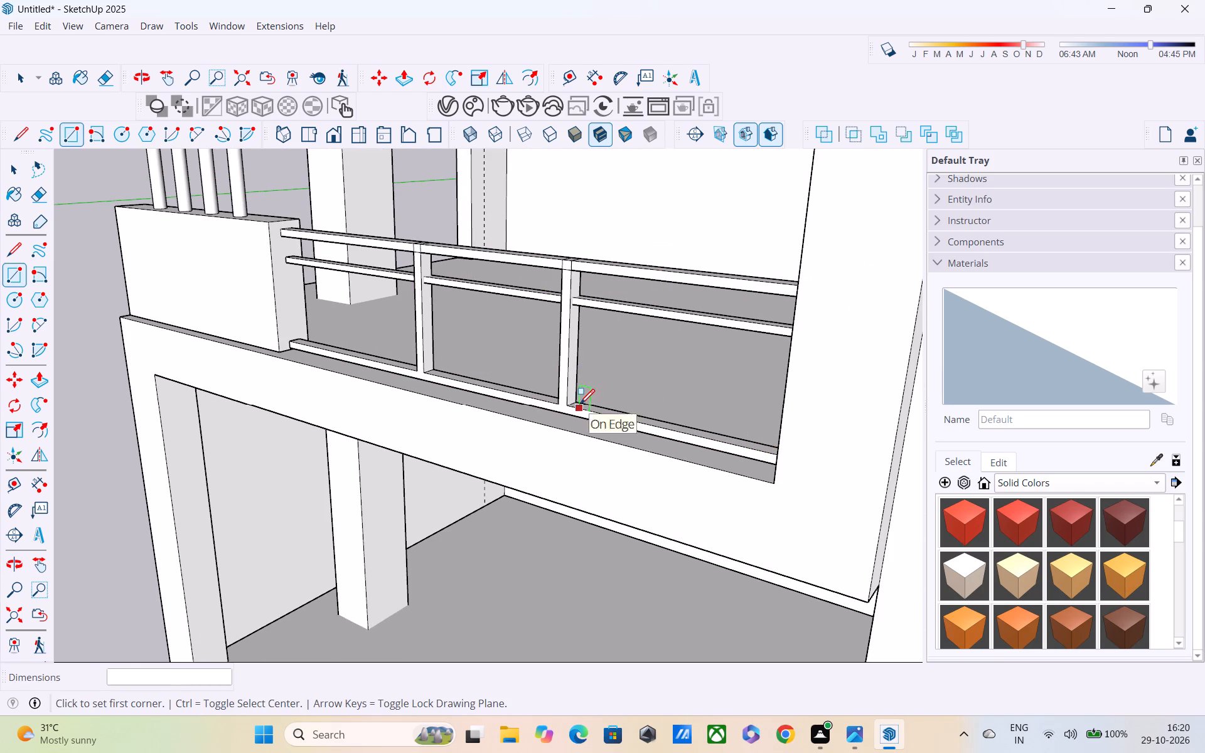
Draw an upright infill rectangle about 4' 1" by 2' 5 7/16" between the second post and the far wall, from bottom rail to top rail.
scroll(574, 403, up, 7)
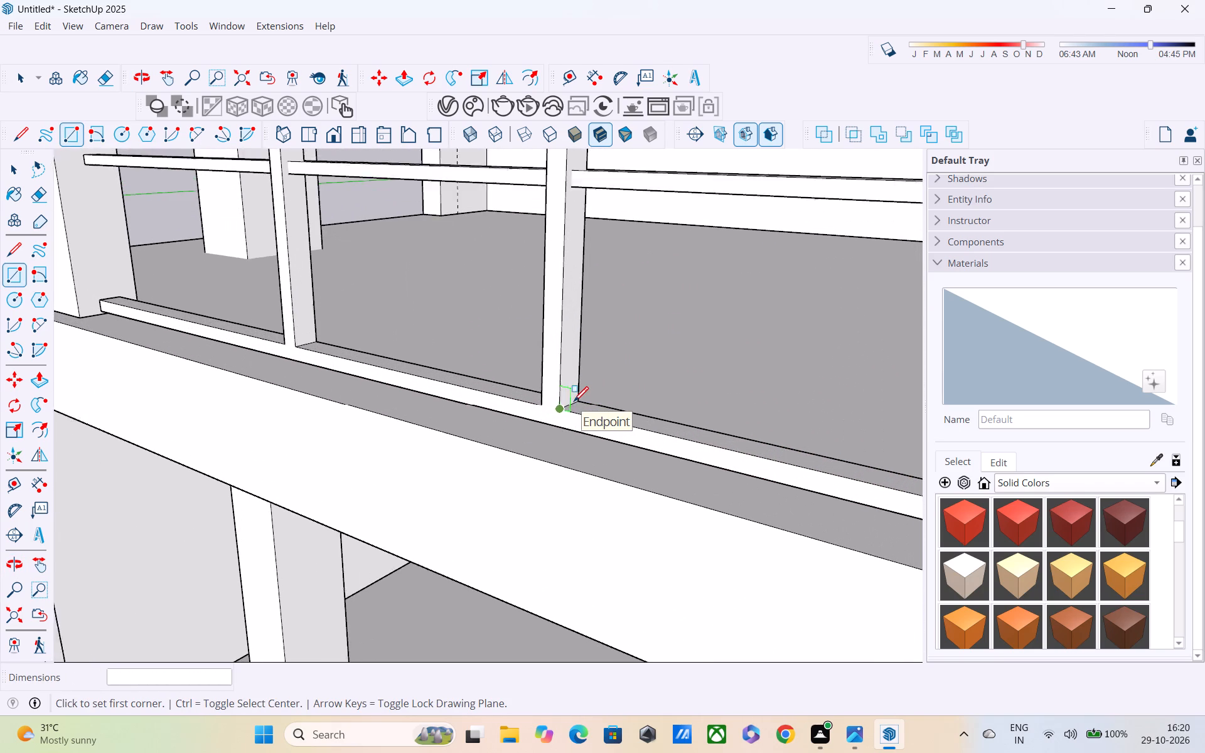
scroll(574, 403, up, 1)
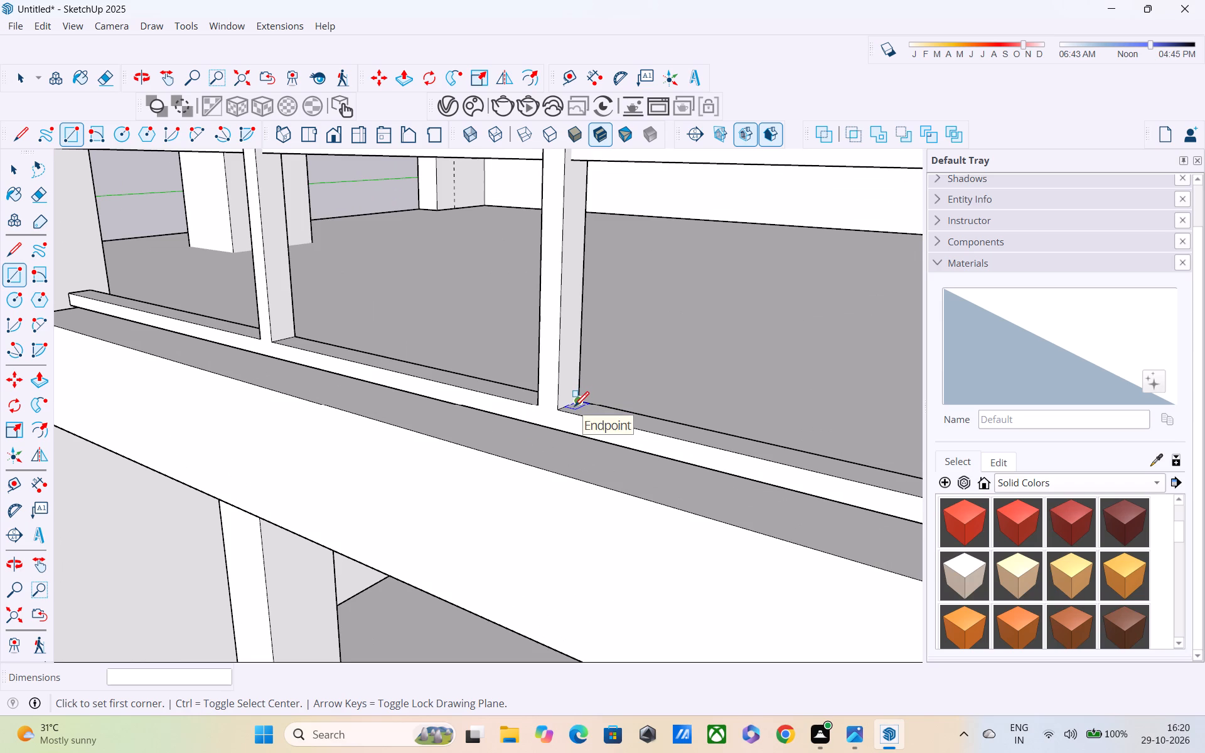
scroll(574, 408, up, 8)
click(569, 404)
scroll(615, 346, down, 5)
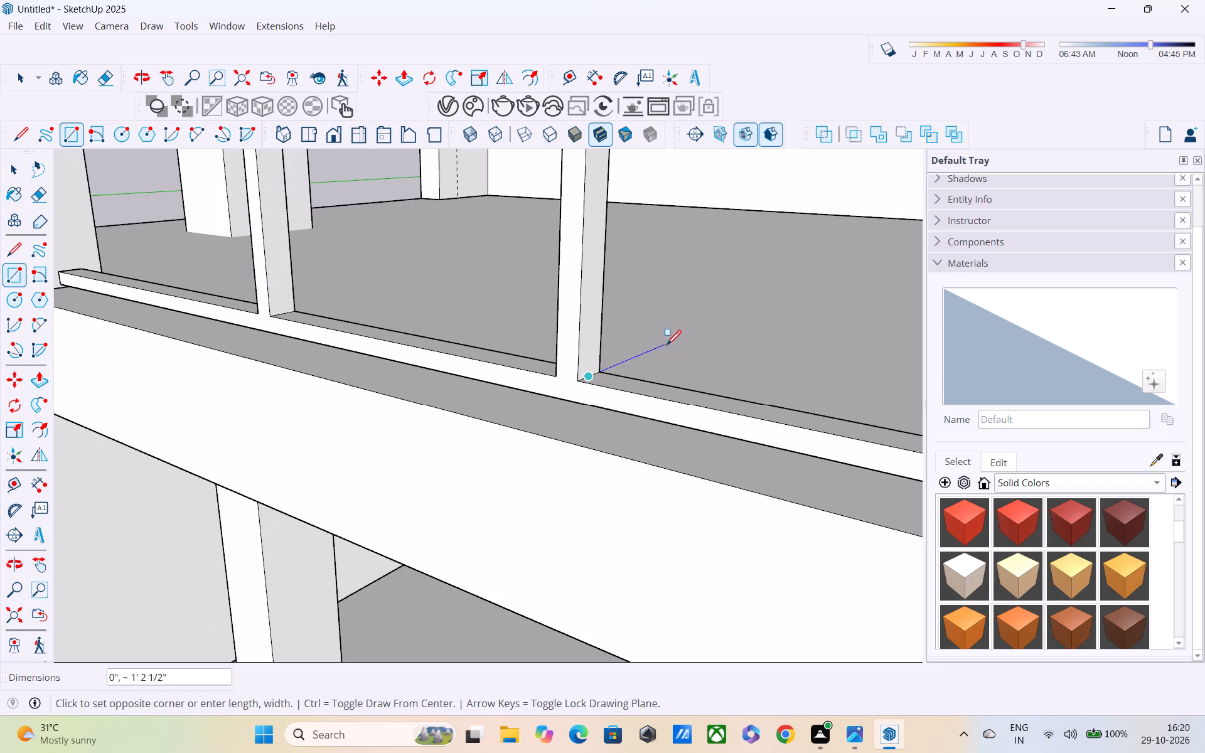
scroll(667, 346, down, 6)
scroll(879, 397, down, 2)
middle_drag(884, 413, 621, 414)
middle_drag(616, 413, 626, 423)
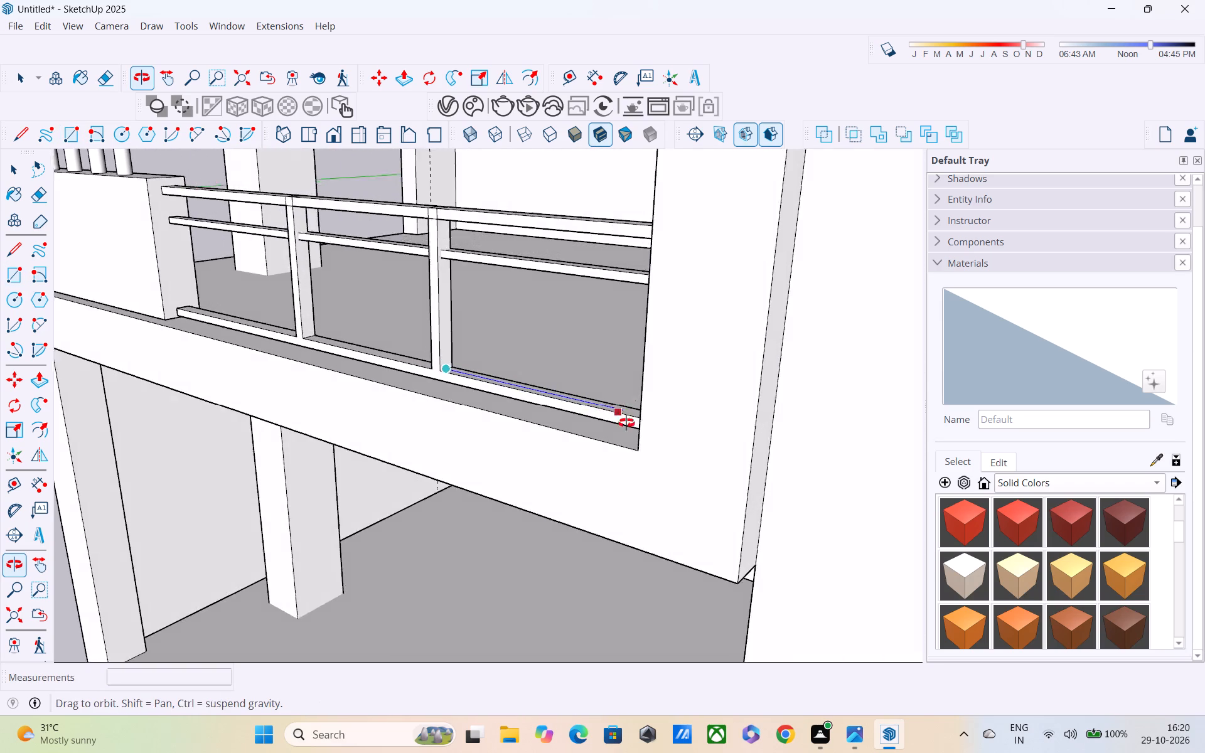
middle_drag(626, 423, 860, 442)
scroll(808, 234, up, 4)
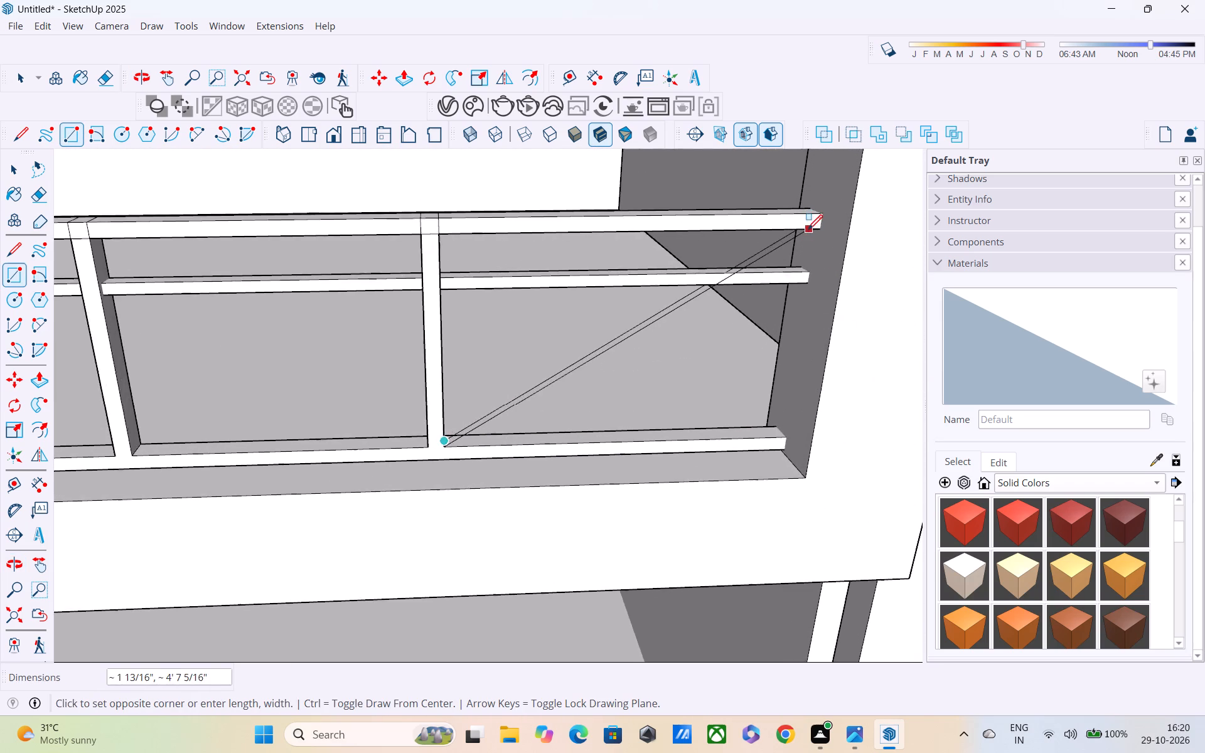
scroll(808, 231, up, 3)
middle_drag(808, 232, 975, 48)
scroll(773, 279, up, 4)
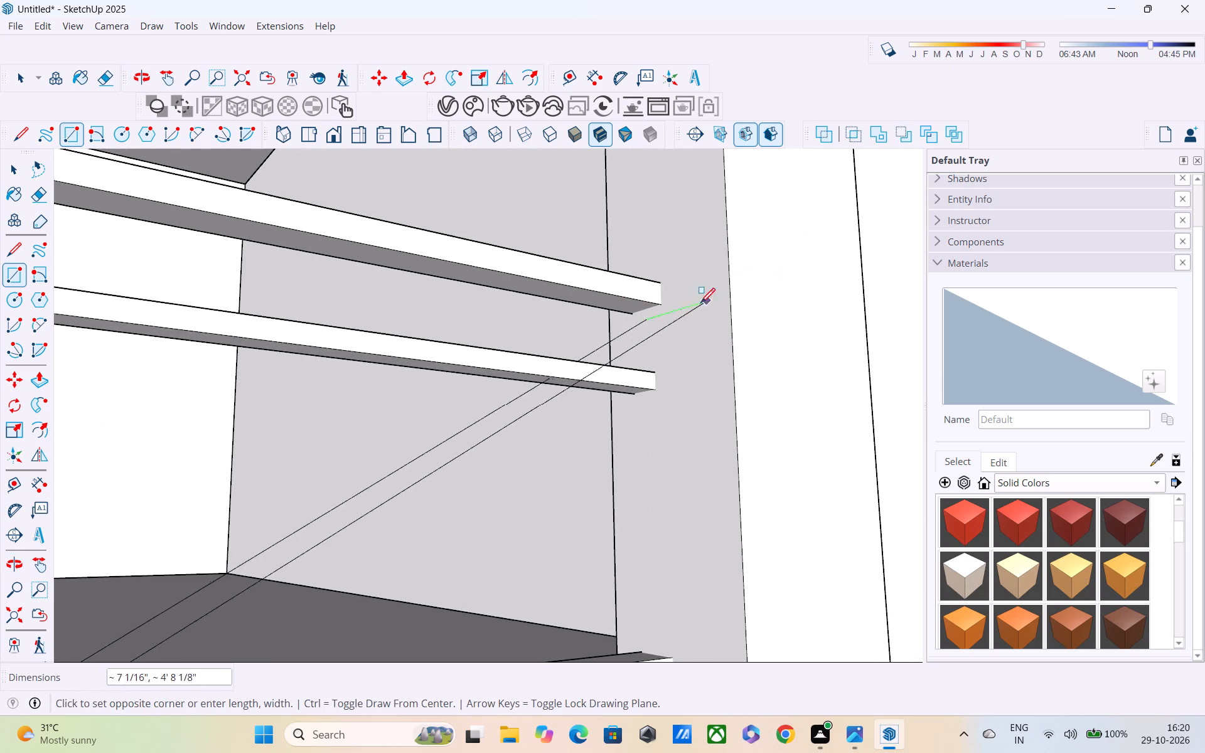
scroll(666, 314, up, 3)
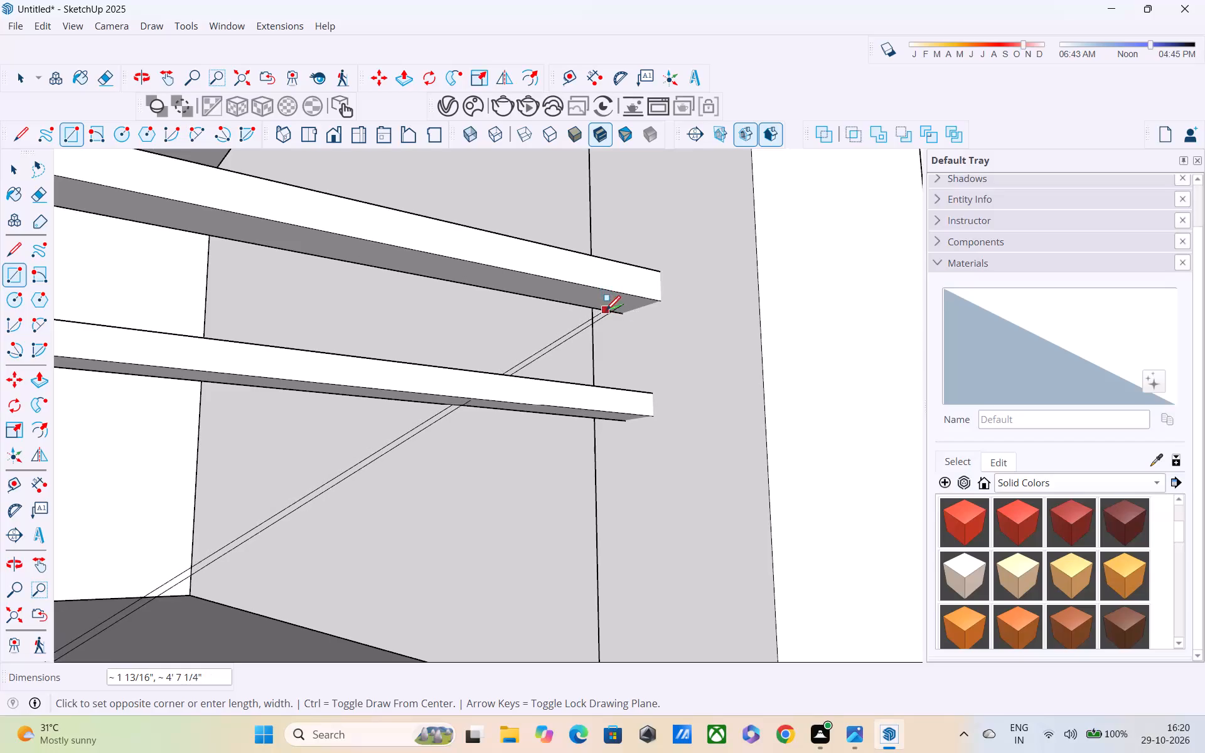
scroll(645, 312, up, 10)
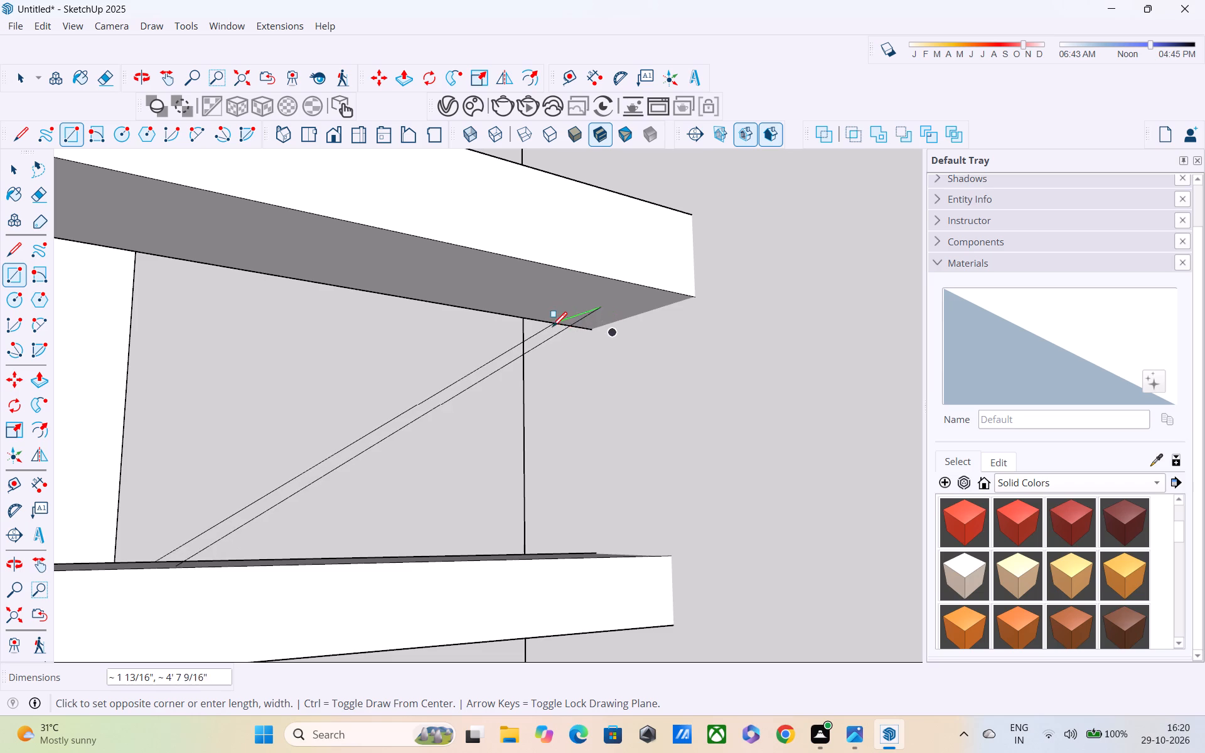
scroll(523, 333, down, 5)
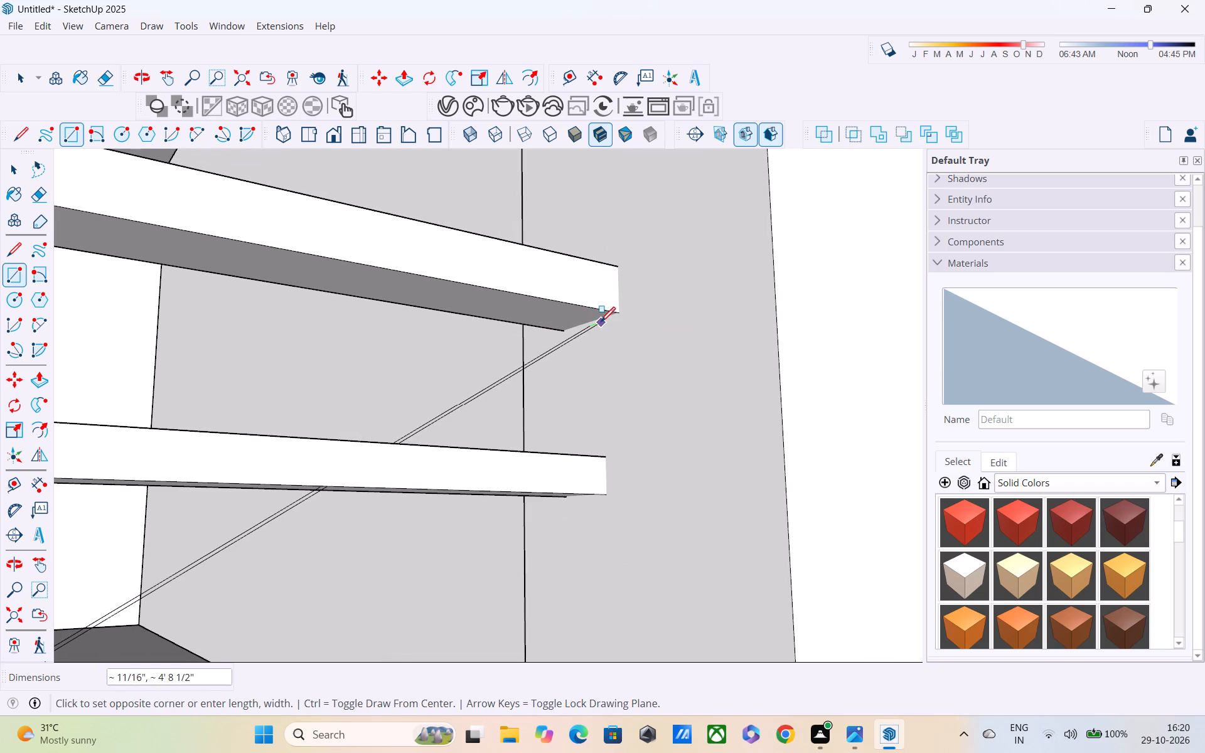
click(595, 323)
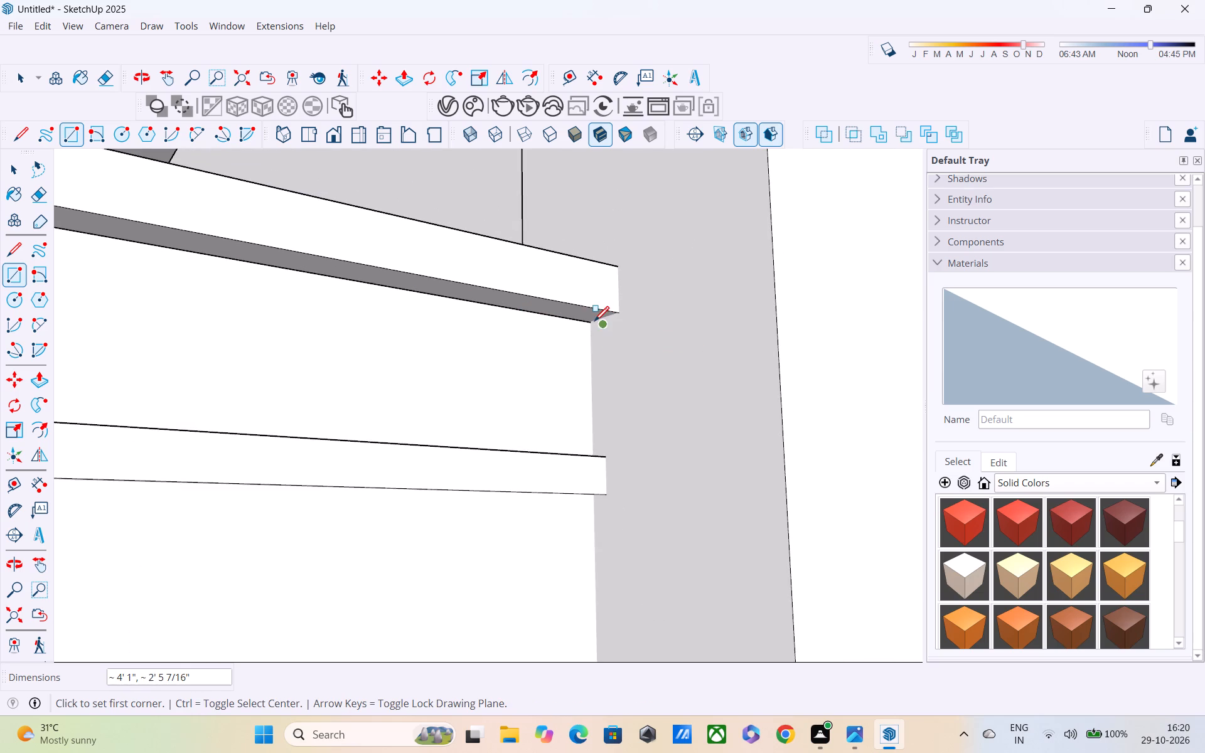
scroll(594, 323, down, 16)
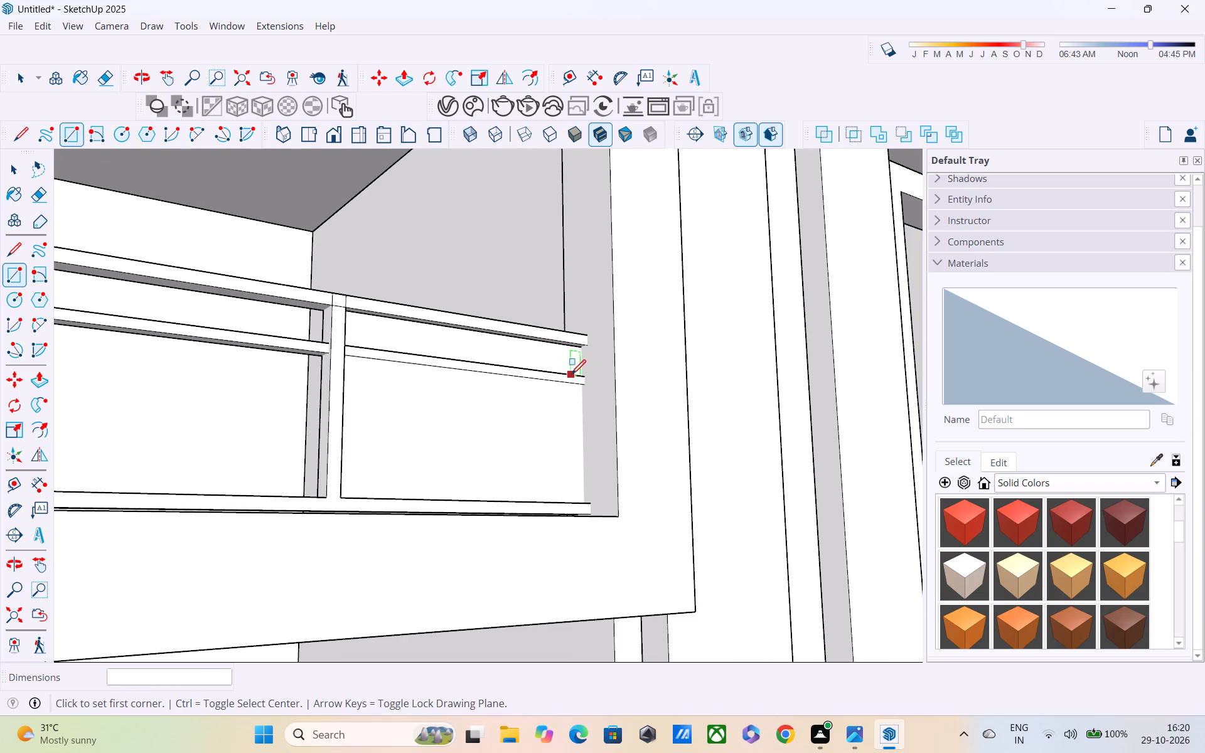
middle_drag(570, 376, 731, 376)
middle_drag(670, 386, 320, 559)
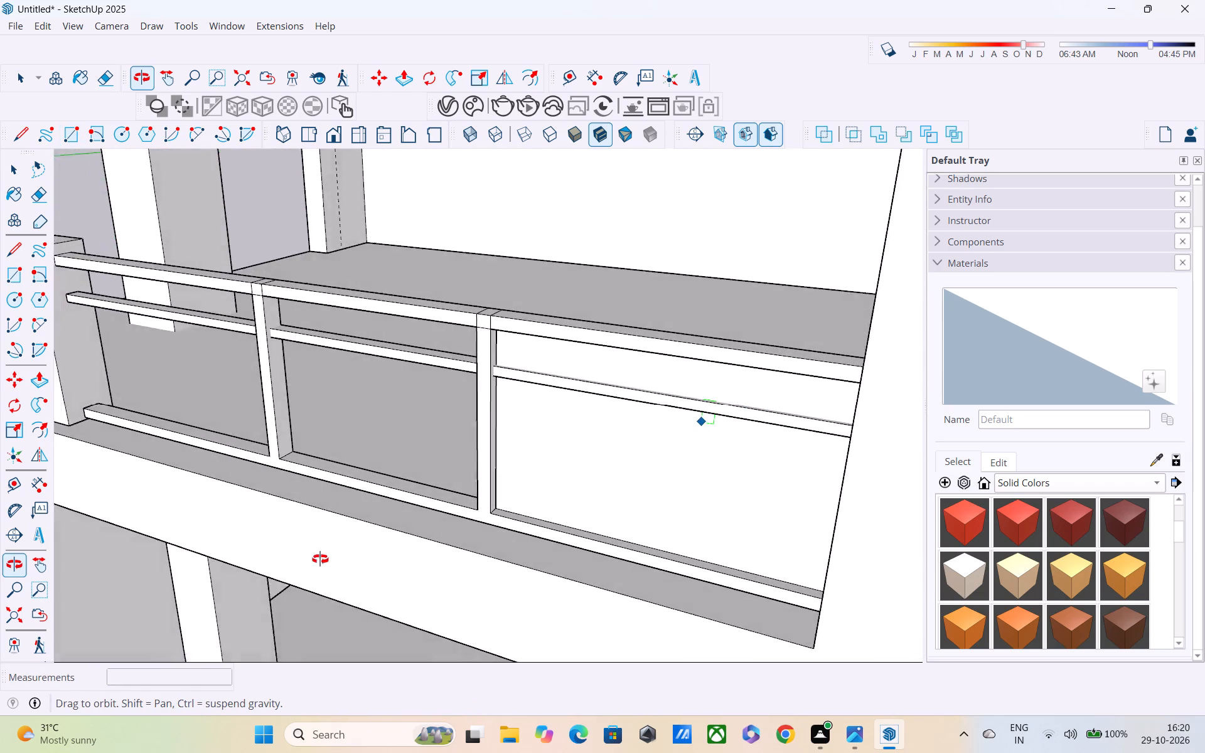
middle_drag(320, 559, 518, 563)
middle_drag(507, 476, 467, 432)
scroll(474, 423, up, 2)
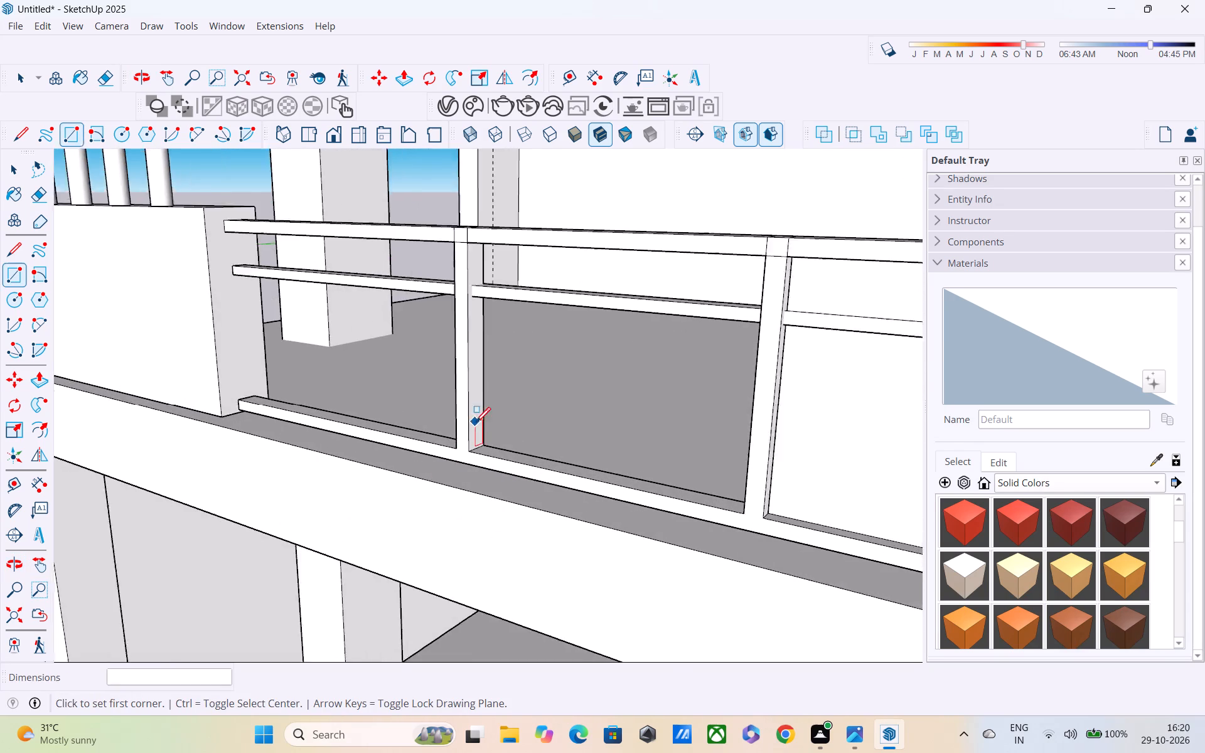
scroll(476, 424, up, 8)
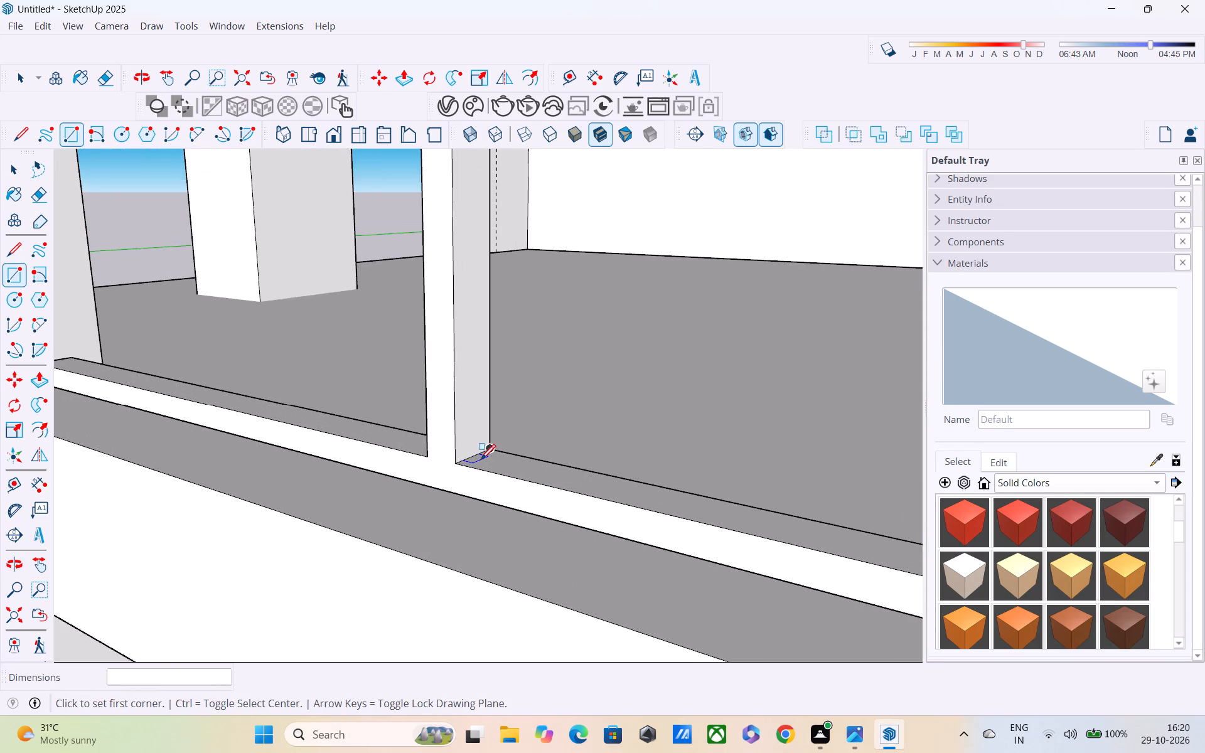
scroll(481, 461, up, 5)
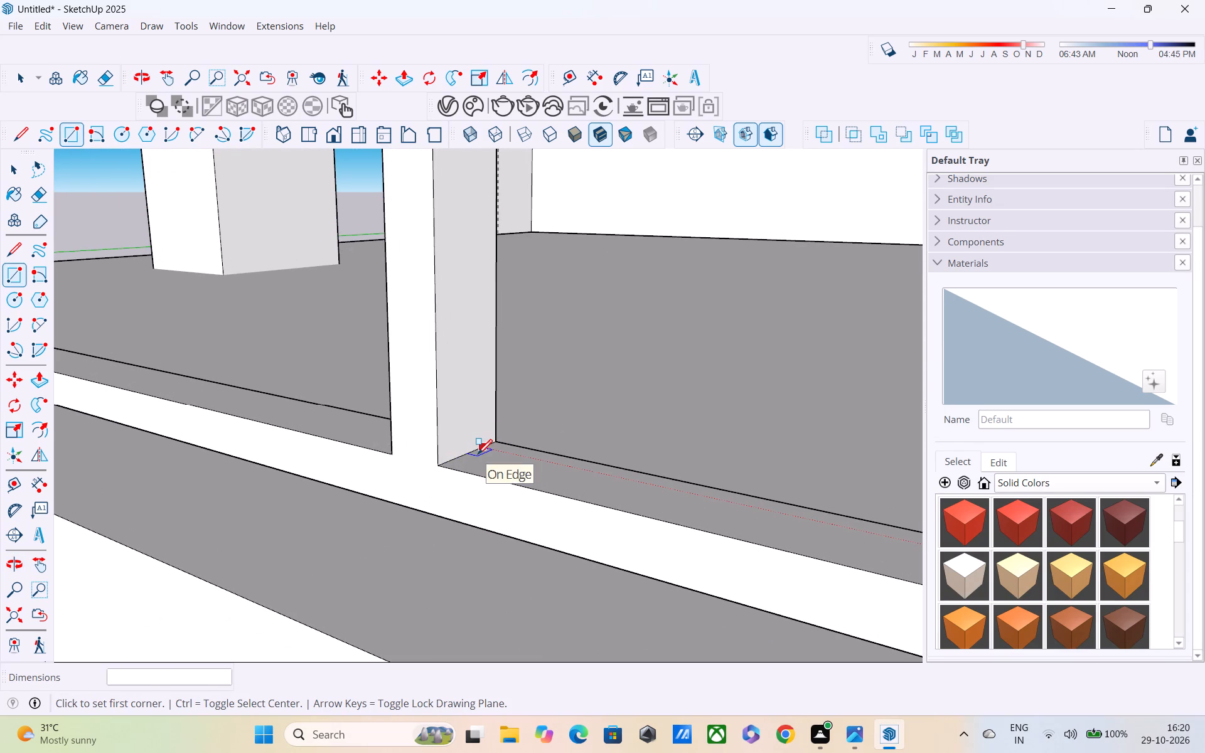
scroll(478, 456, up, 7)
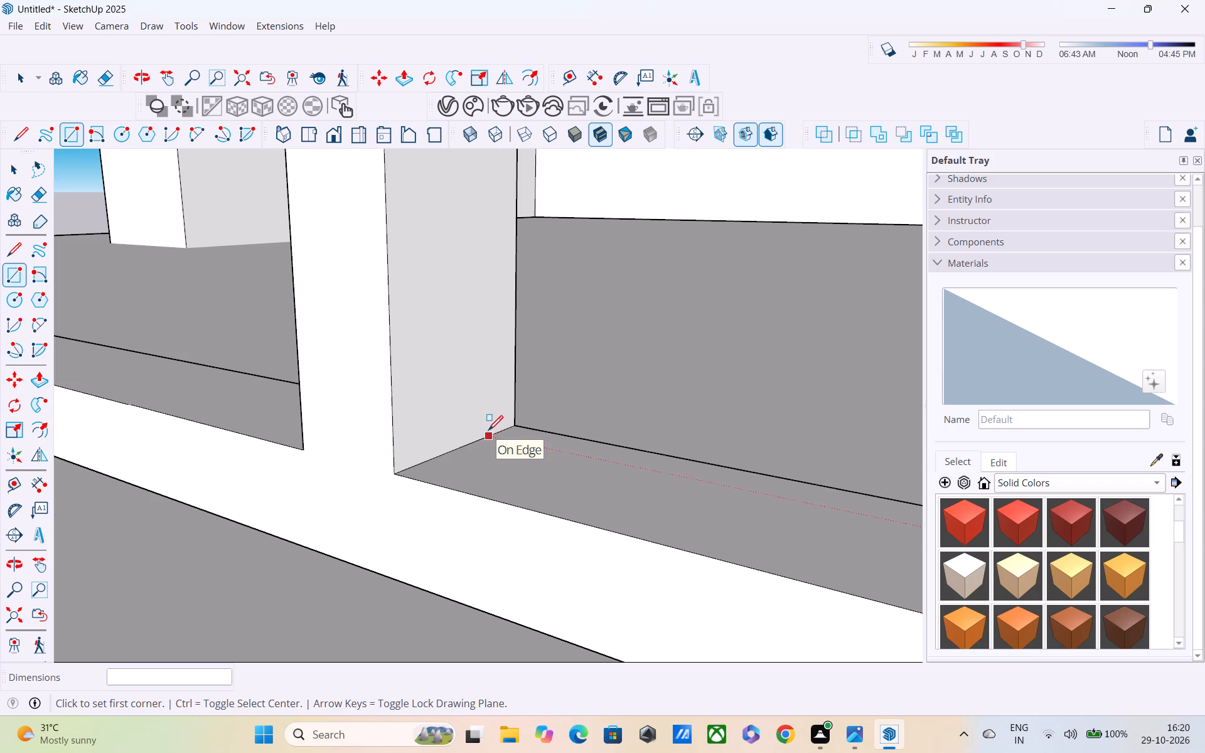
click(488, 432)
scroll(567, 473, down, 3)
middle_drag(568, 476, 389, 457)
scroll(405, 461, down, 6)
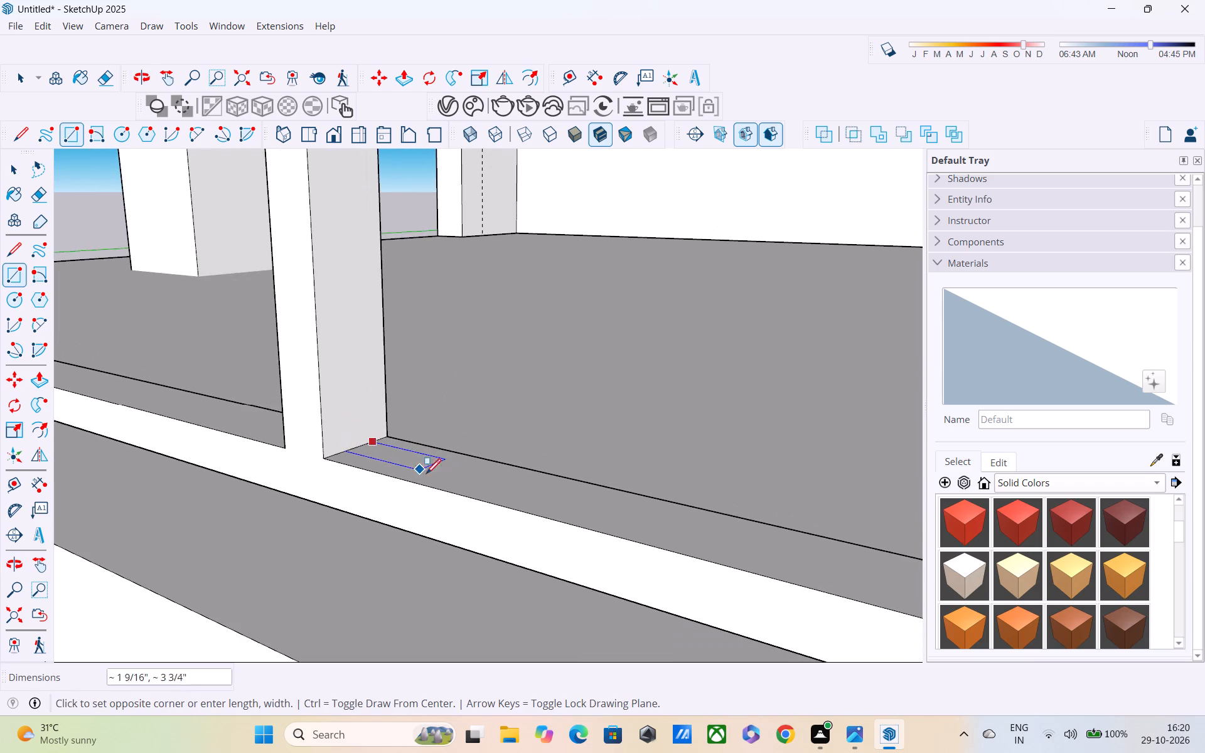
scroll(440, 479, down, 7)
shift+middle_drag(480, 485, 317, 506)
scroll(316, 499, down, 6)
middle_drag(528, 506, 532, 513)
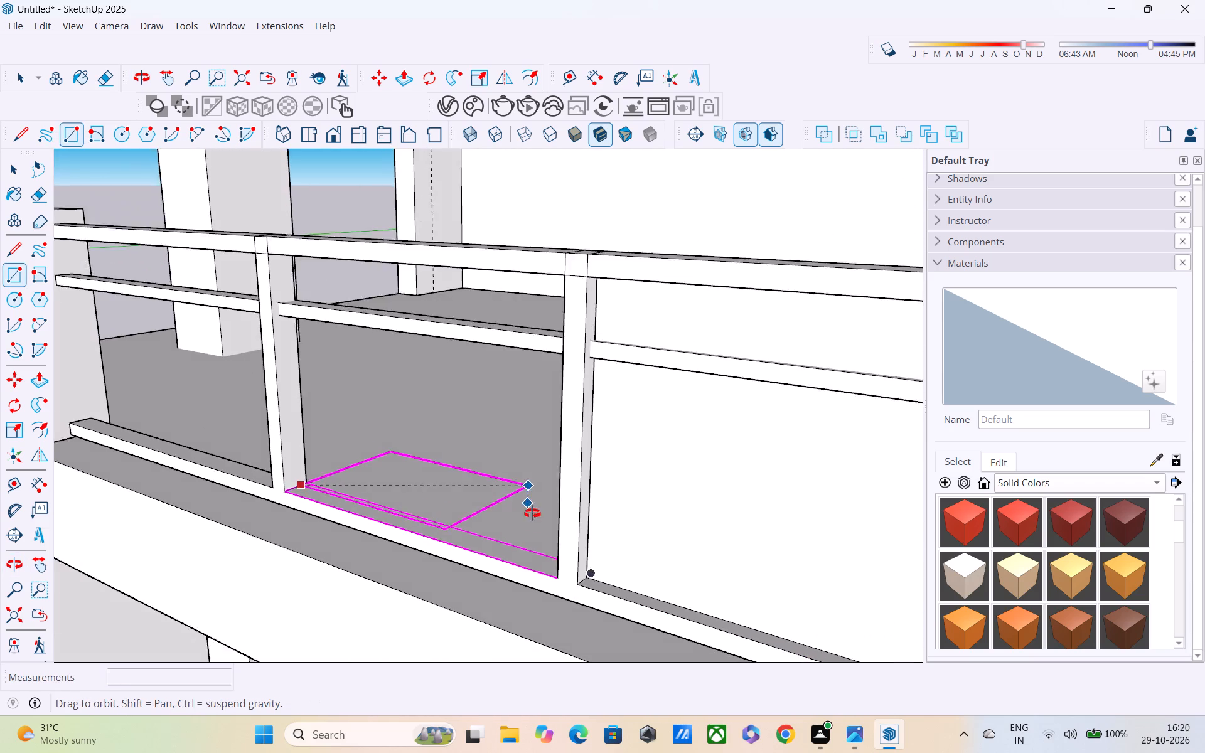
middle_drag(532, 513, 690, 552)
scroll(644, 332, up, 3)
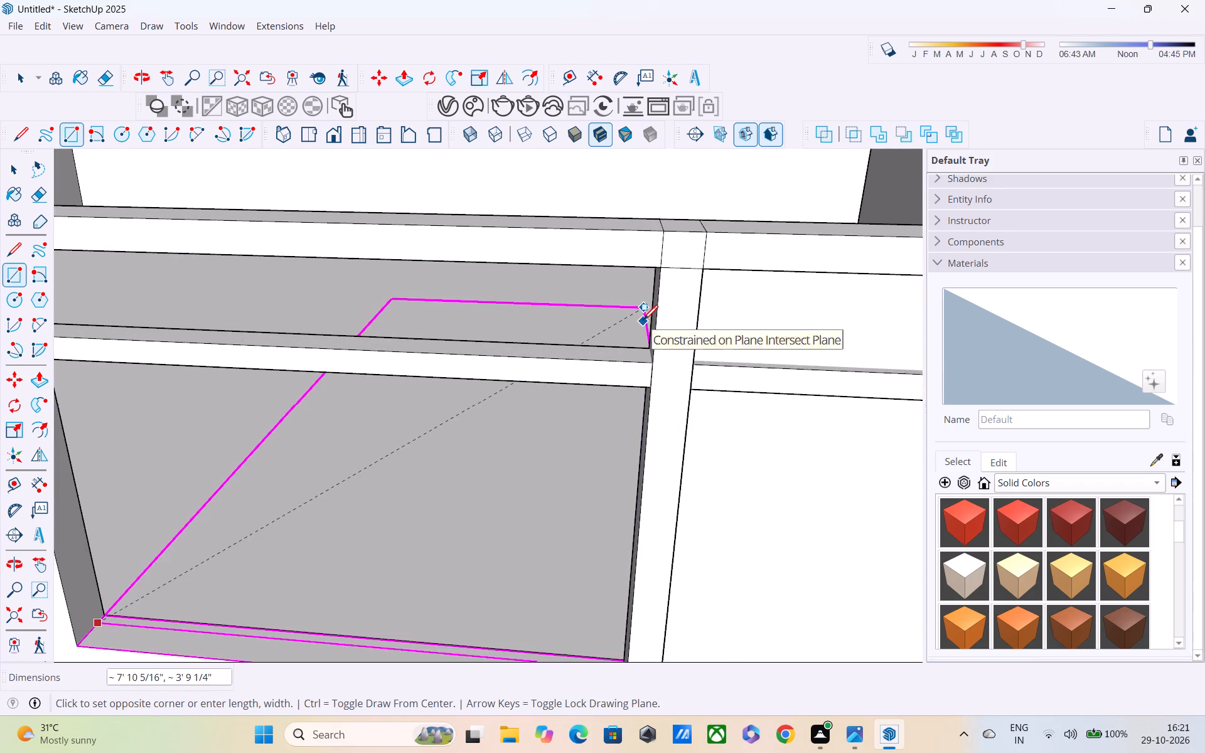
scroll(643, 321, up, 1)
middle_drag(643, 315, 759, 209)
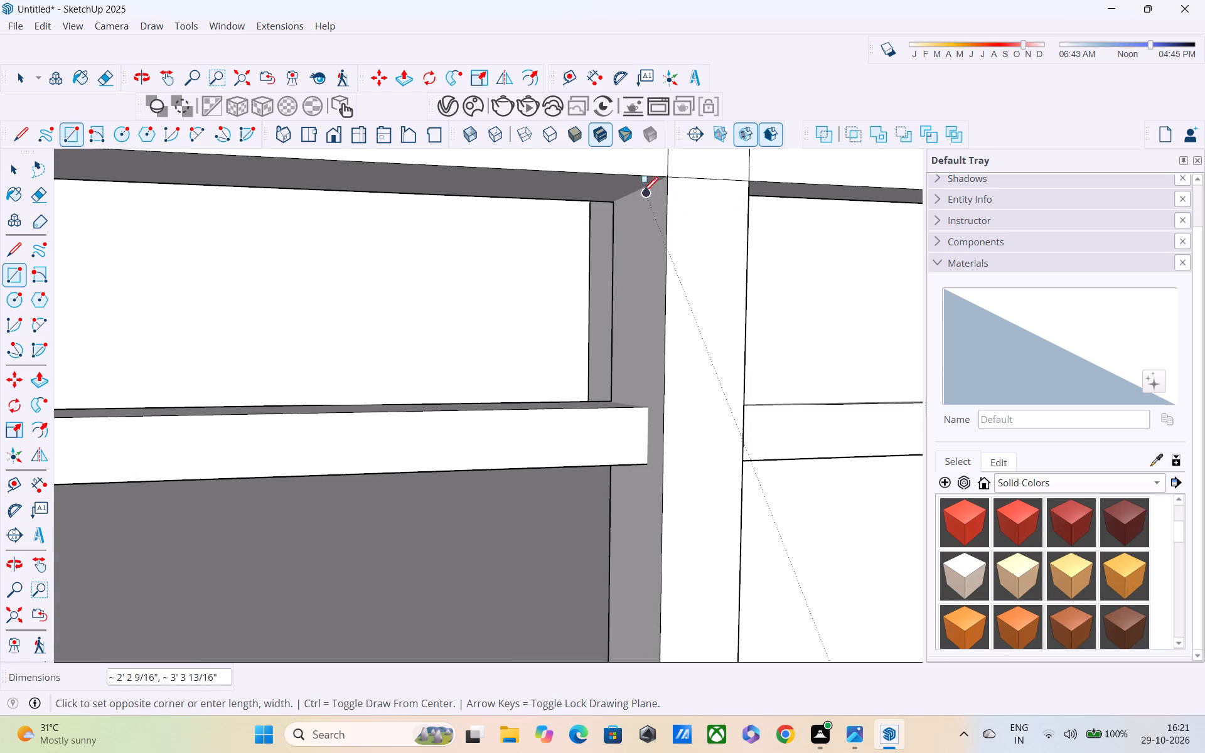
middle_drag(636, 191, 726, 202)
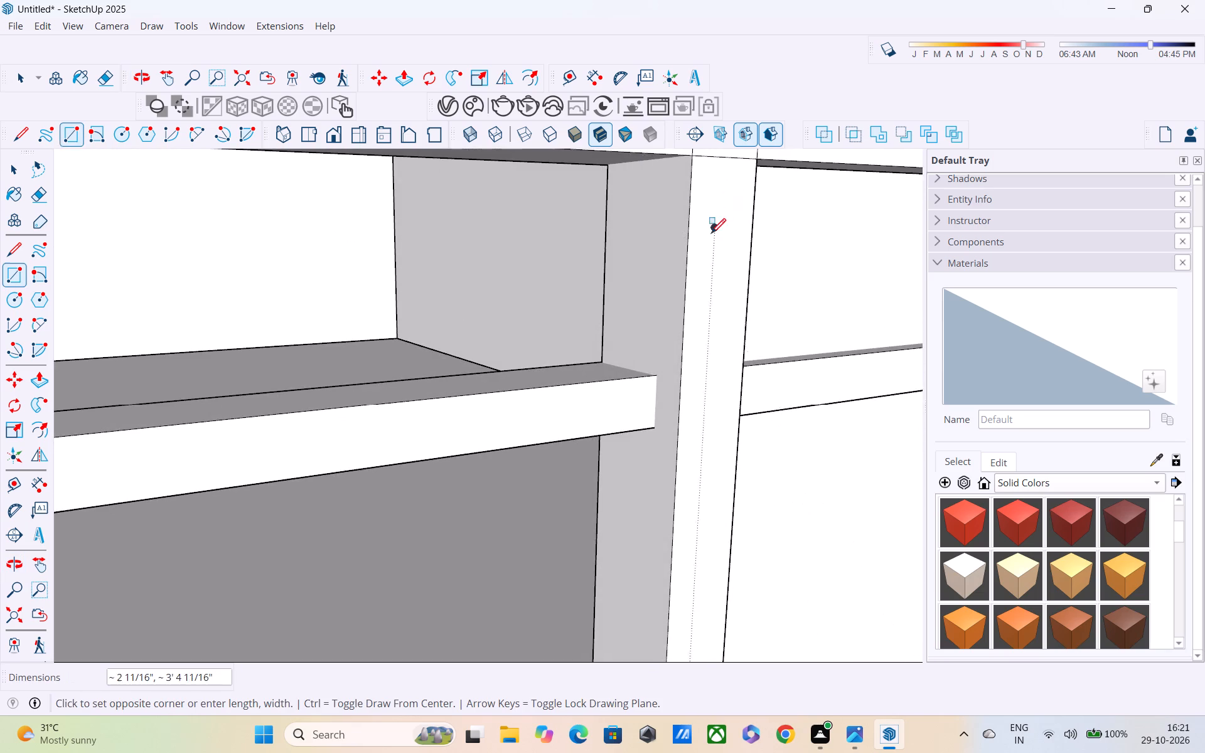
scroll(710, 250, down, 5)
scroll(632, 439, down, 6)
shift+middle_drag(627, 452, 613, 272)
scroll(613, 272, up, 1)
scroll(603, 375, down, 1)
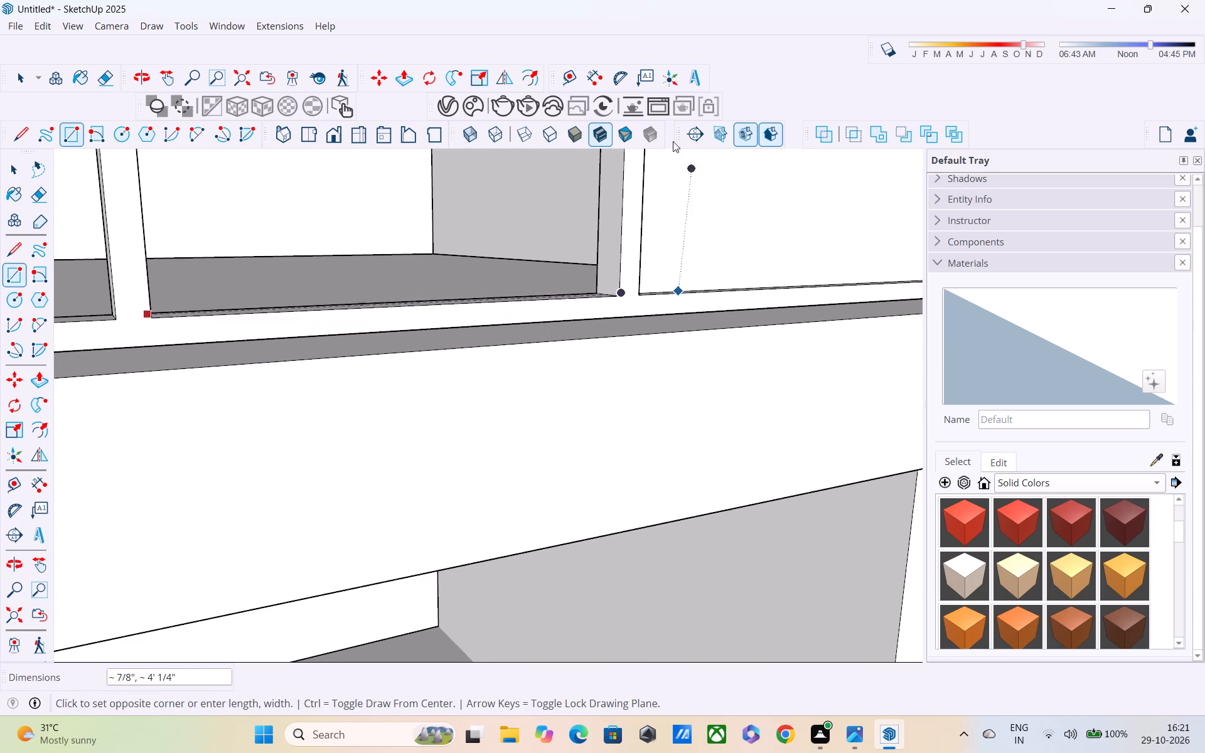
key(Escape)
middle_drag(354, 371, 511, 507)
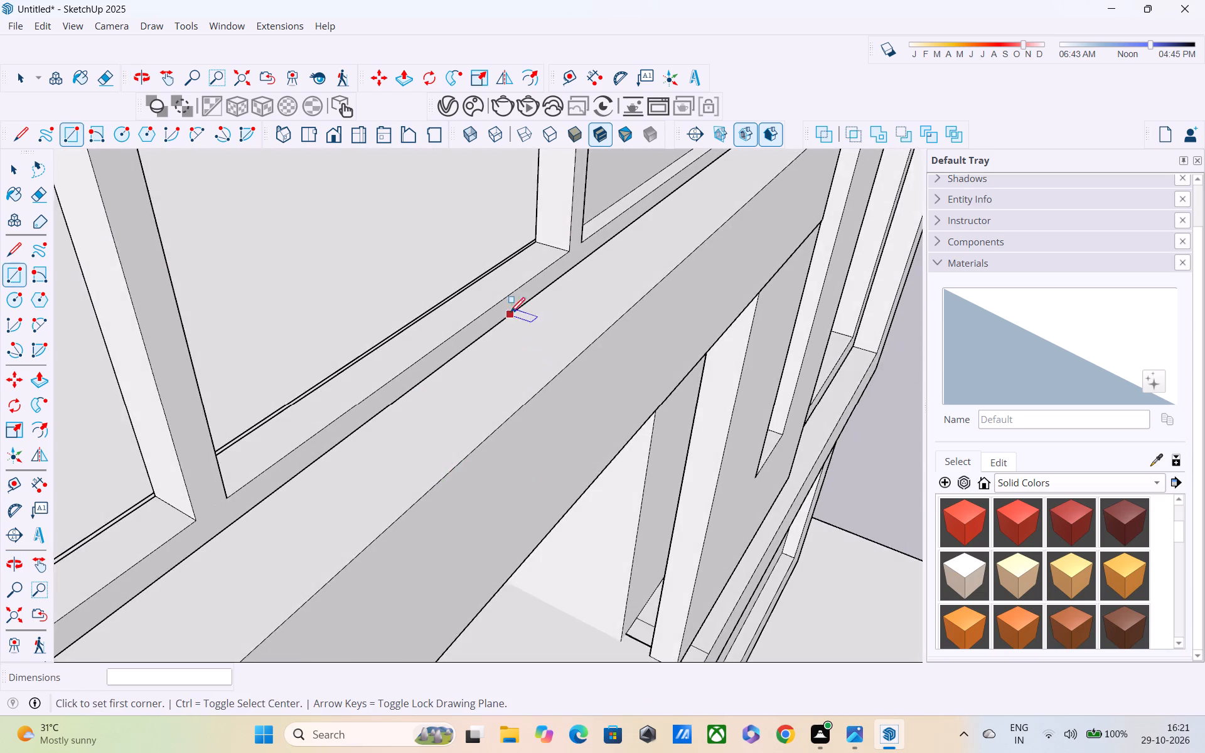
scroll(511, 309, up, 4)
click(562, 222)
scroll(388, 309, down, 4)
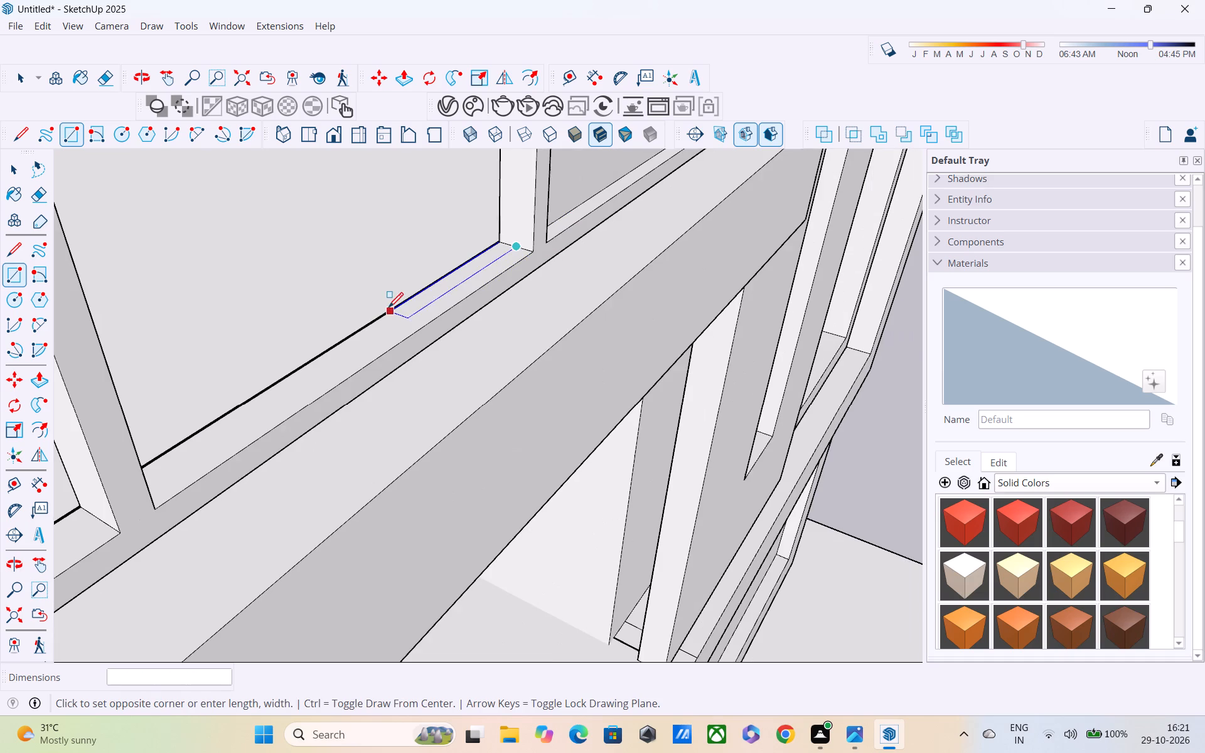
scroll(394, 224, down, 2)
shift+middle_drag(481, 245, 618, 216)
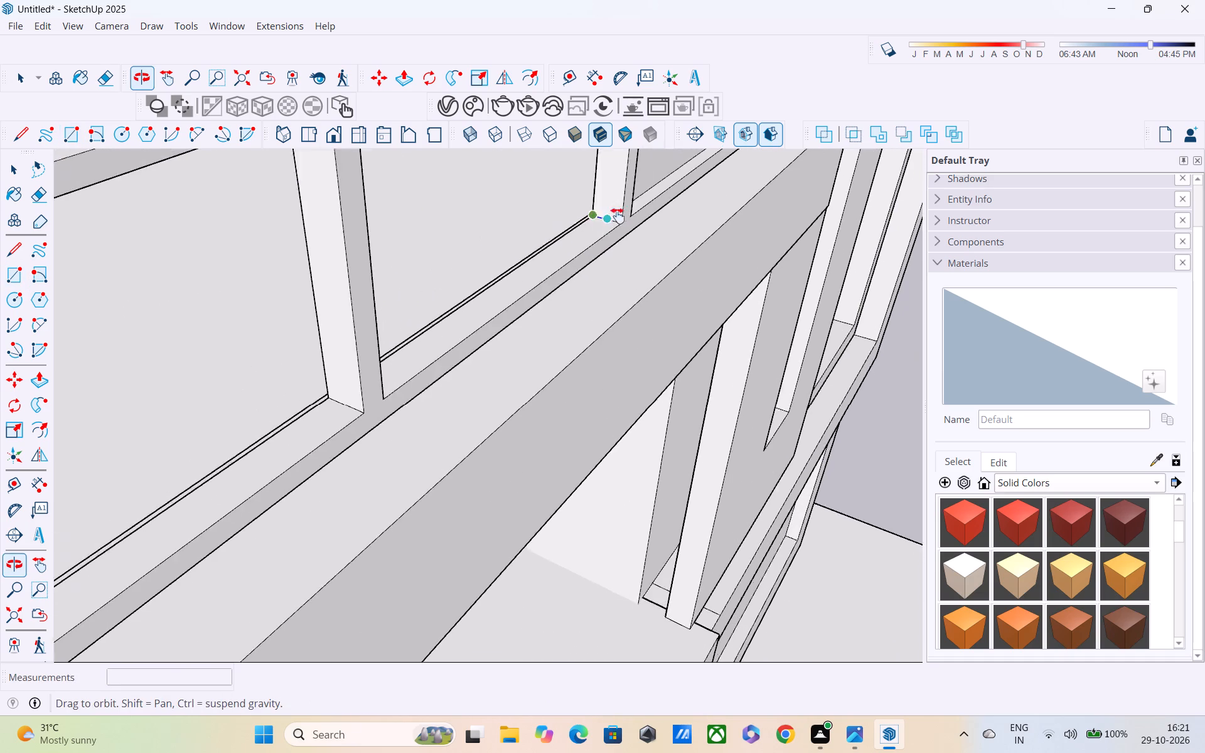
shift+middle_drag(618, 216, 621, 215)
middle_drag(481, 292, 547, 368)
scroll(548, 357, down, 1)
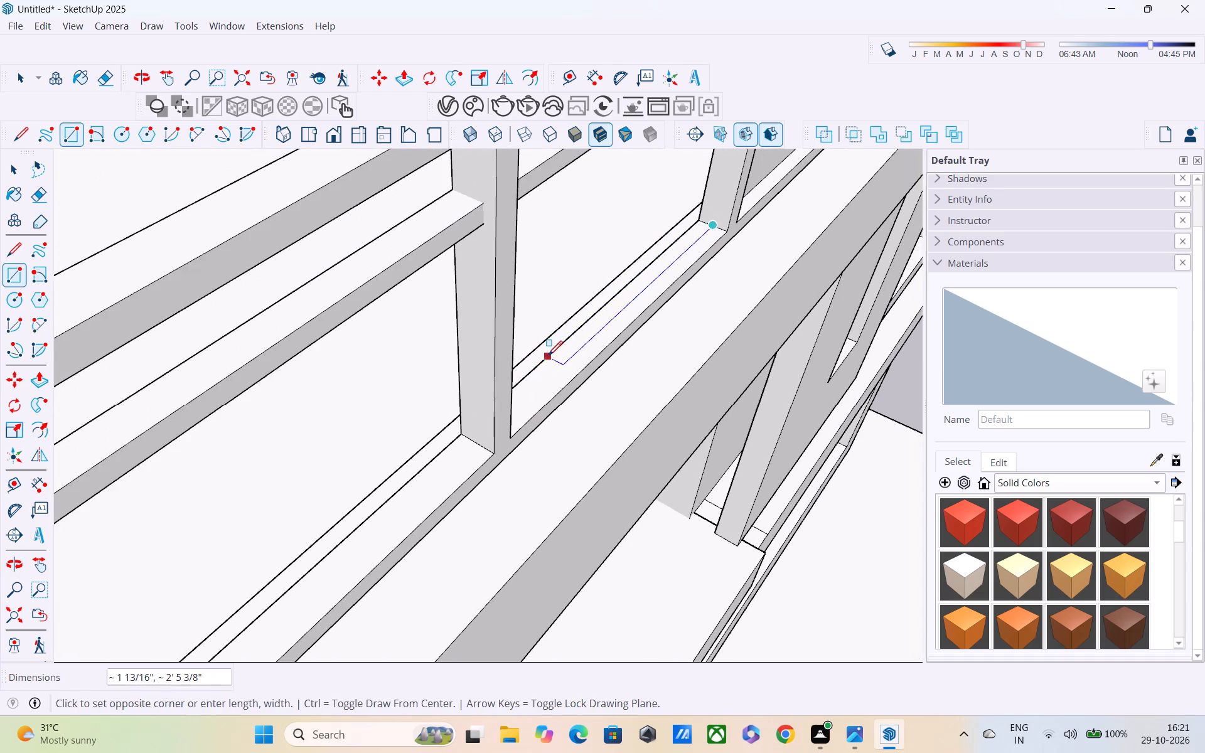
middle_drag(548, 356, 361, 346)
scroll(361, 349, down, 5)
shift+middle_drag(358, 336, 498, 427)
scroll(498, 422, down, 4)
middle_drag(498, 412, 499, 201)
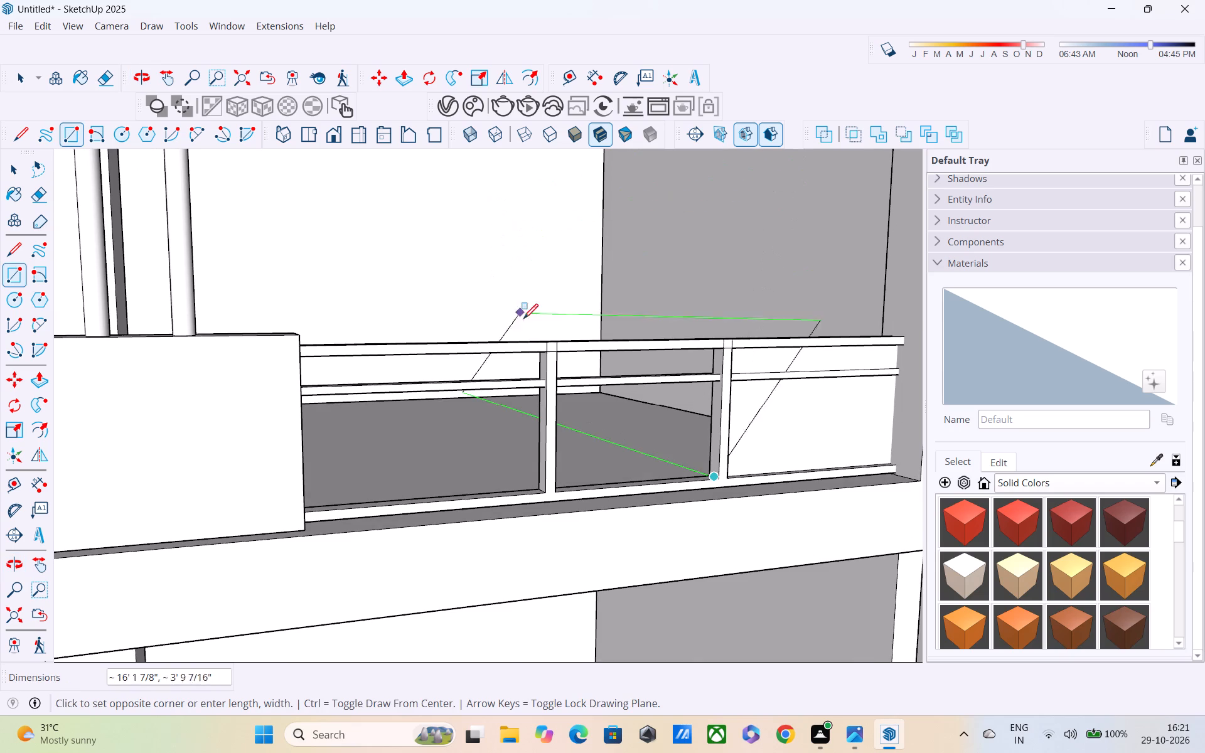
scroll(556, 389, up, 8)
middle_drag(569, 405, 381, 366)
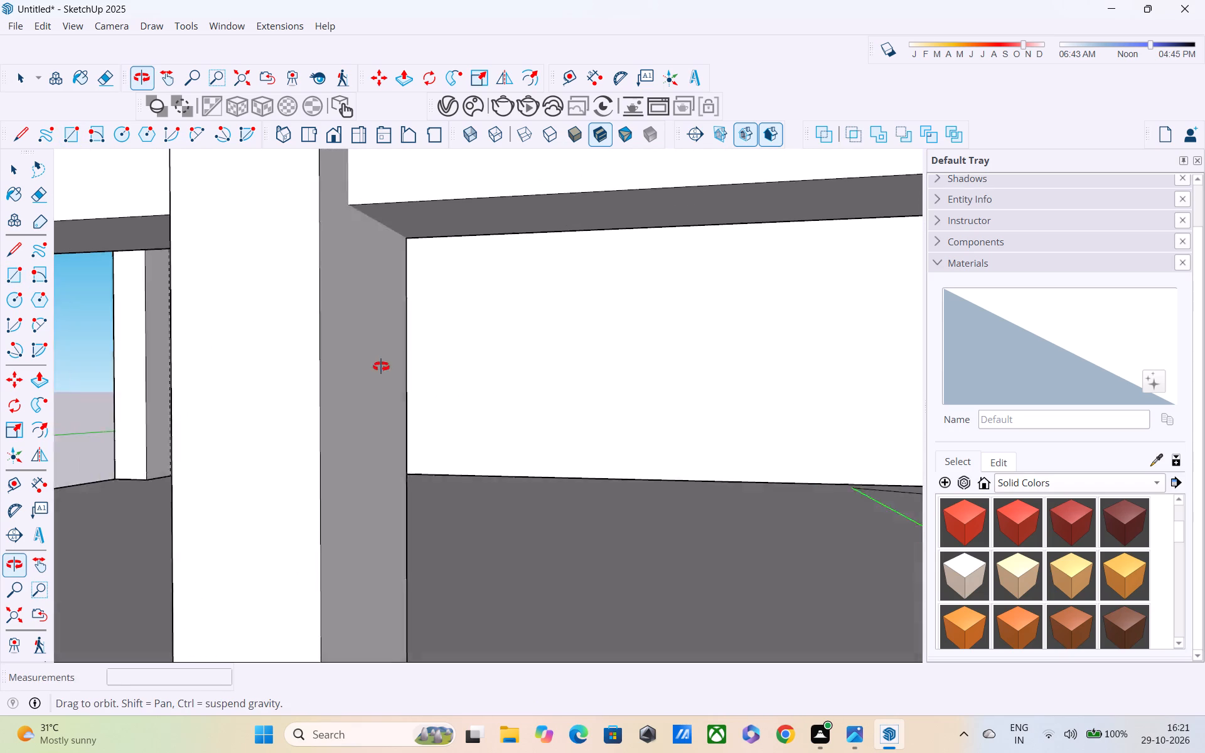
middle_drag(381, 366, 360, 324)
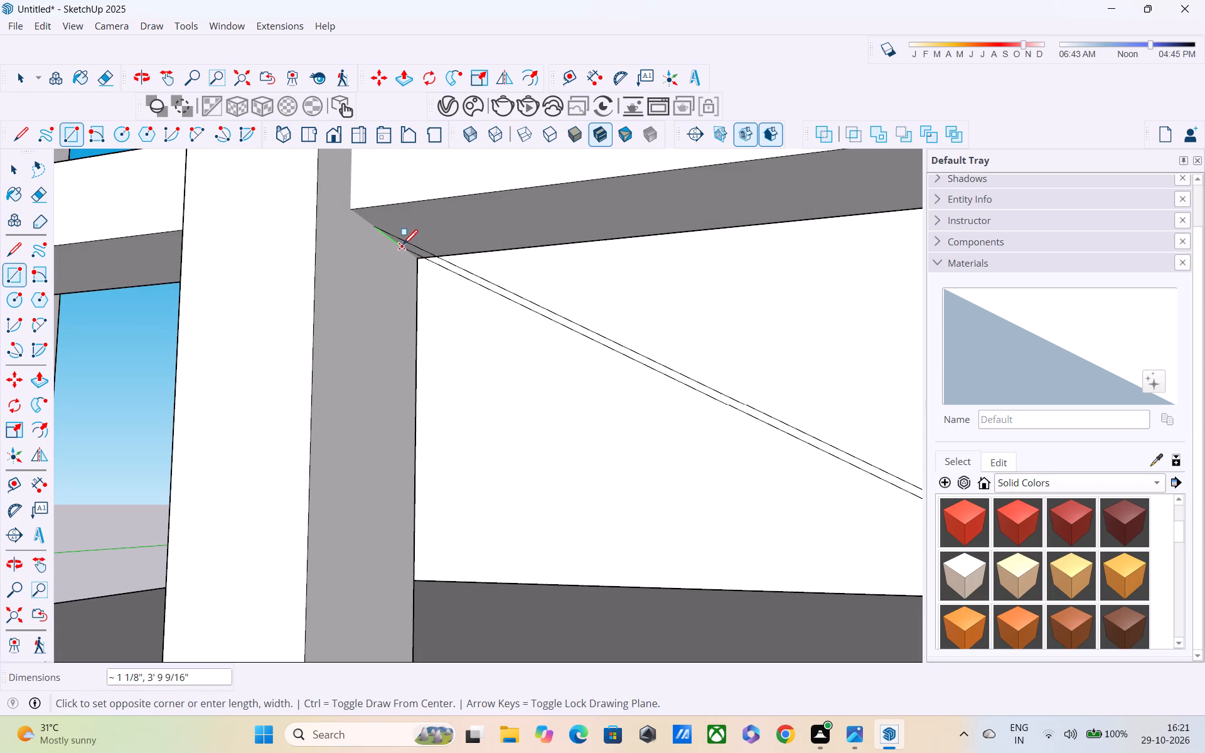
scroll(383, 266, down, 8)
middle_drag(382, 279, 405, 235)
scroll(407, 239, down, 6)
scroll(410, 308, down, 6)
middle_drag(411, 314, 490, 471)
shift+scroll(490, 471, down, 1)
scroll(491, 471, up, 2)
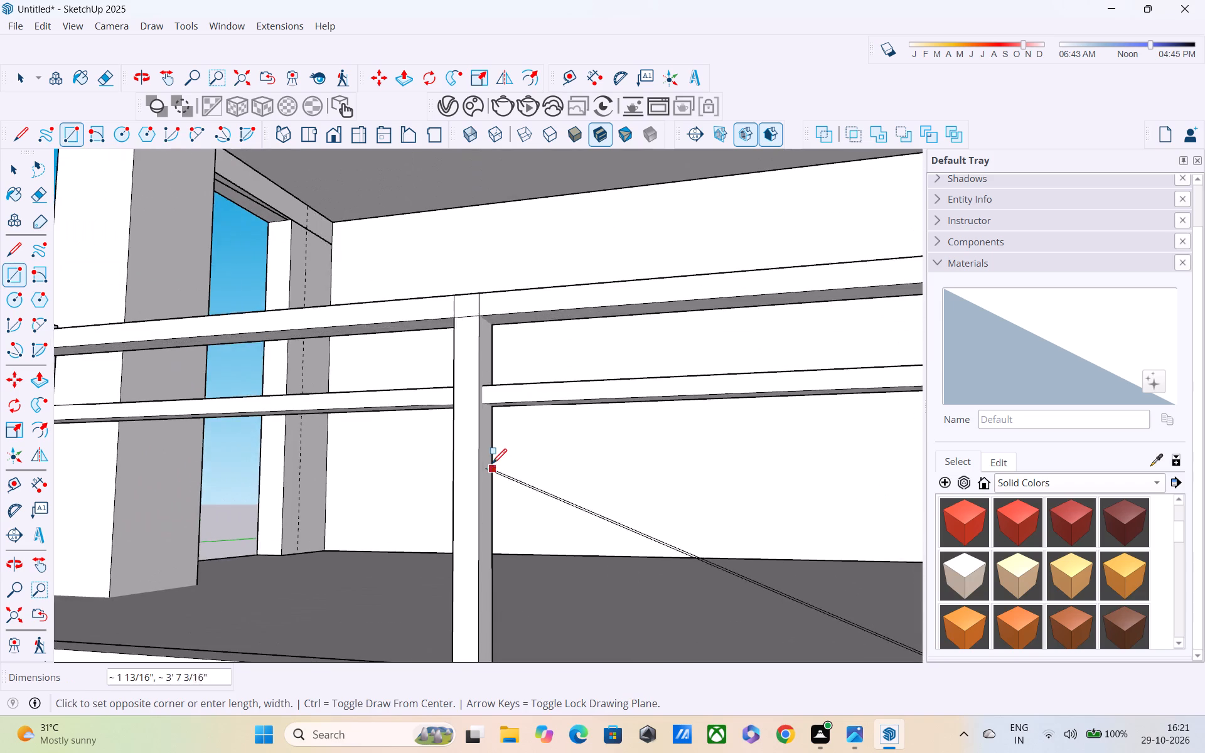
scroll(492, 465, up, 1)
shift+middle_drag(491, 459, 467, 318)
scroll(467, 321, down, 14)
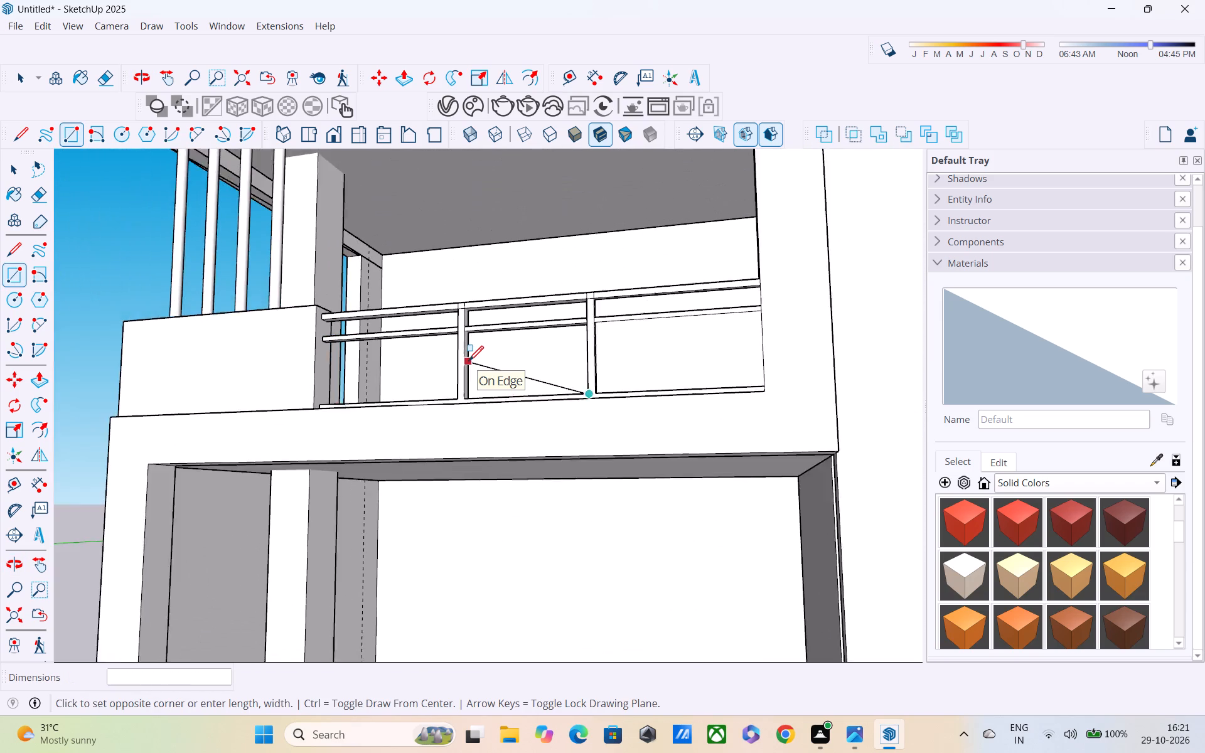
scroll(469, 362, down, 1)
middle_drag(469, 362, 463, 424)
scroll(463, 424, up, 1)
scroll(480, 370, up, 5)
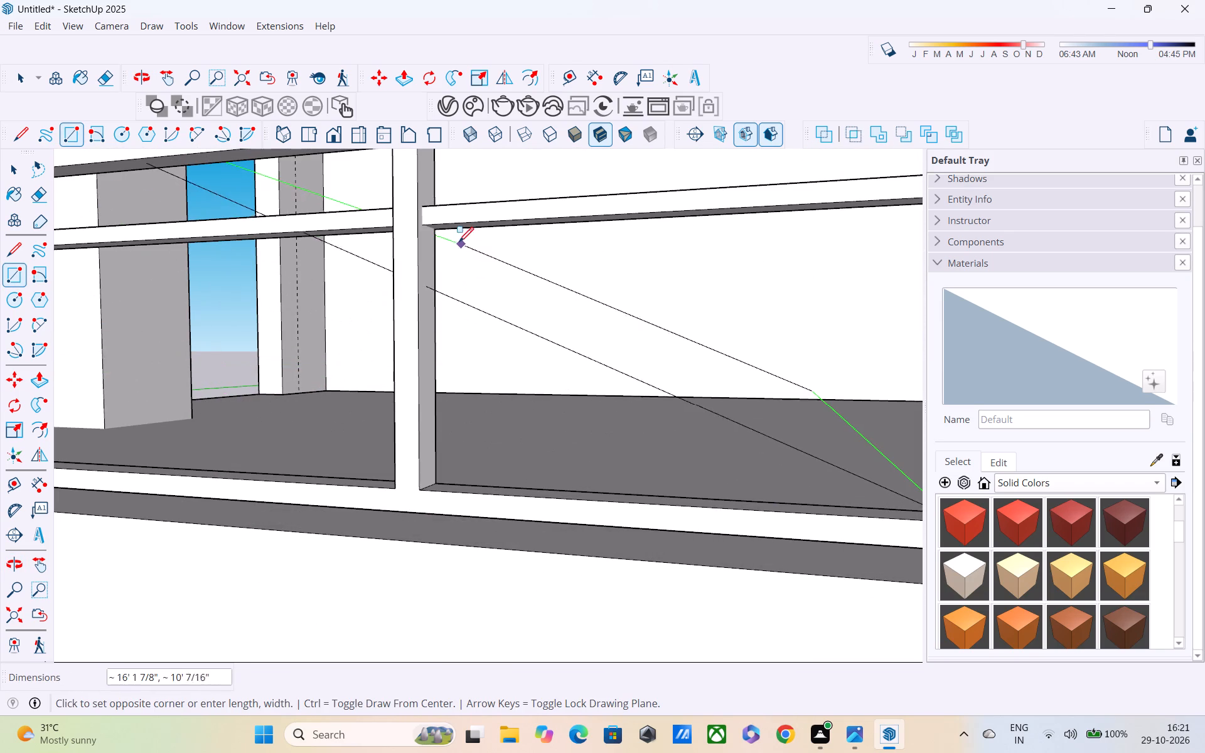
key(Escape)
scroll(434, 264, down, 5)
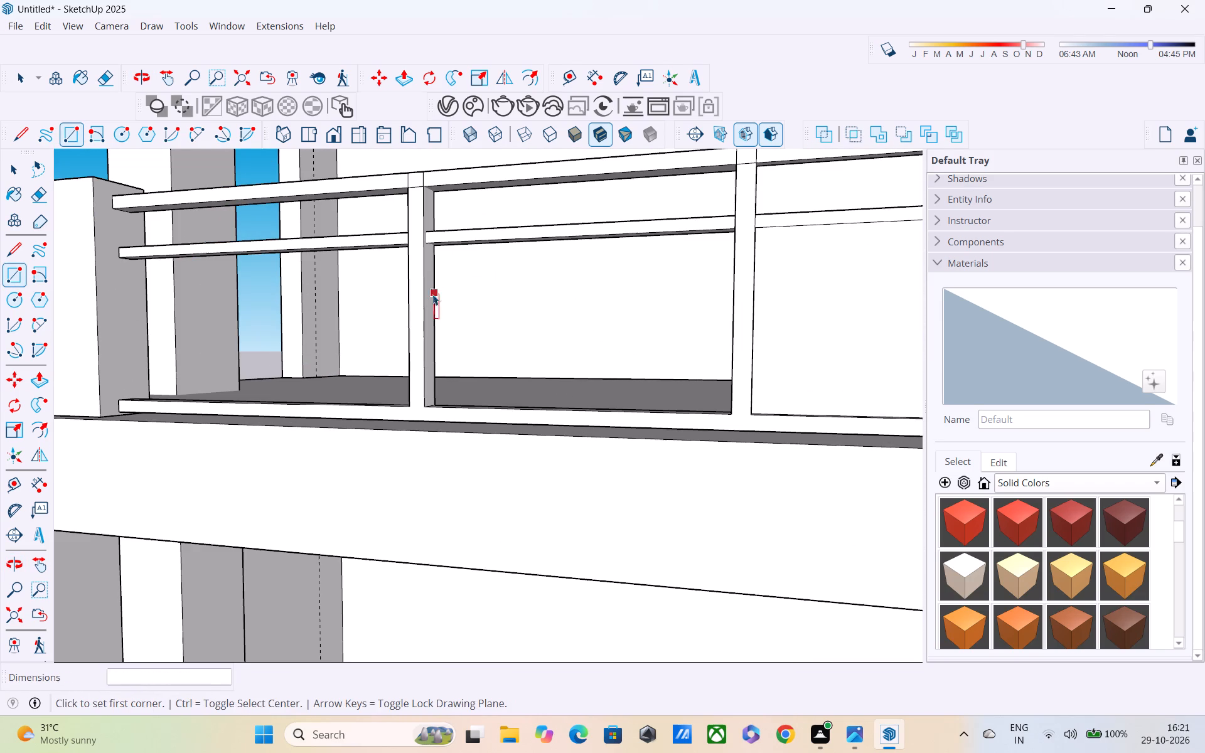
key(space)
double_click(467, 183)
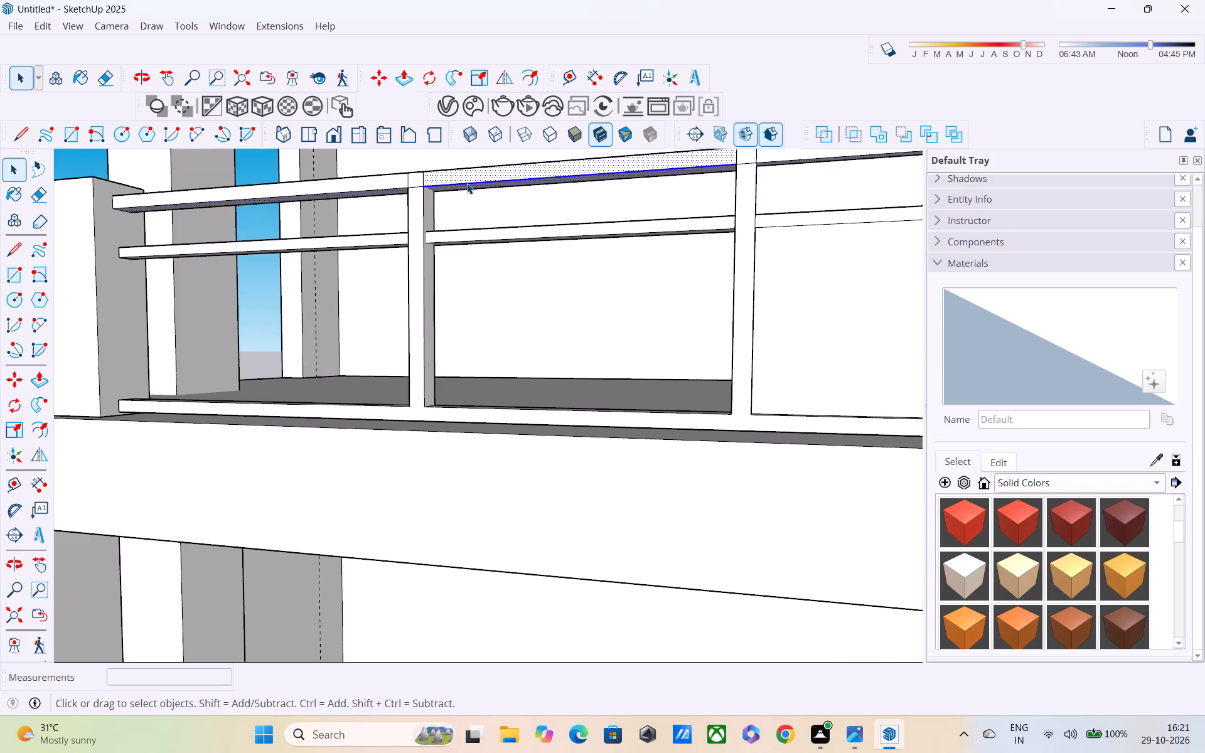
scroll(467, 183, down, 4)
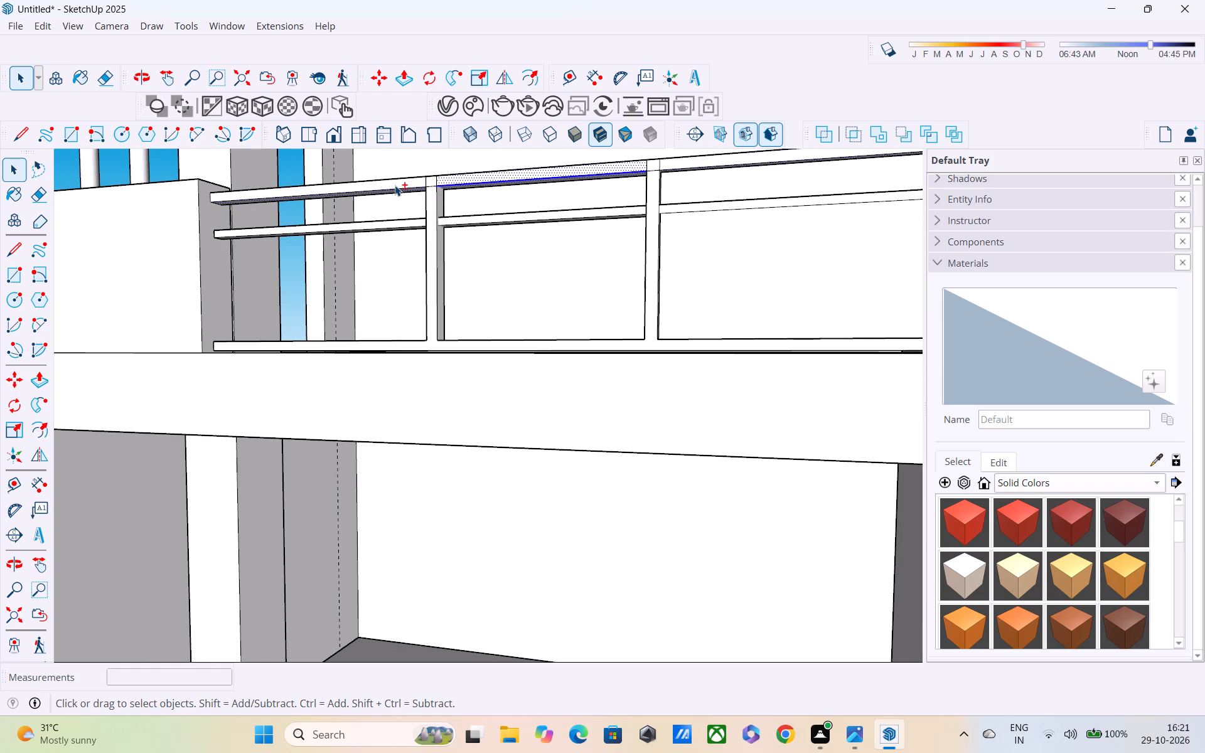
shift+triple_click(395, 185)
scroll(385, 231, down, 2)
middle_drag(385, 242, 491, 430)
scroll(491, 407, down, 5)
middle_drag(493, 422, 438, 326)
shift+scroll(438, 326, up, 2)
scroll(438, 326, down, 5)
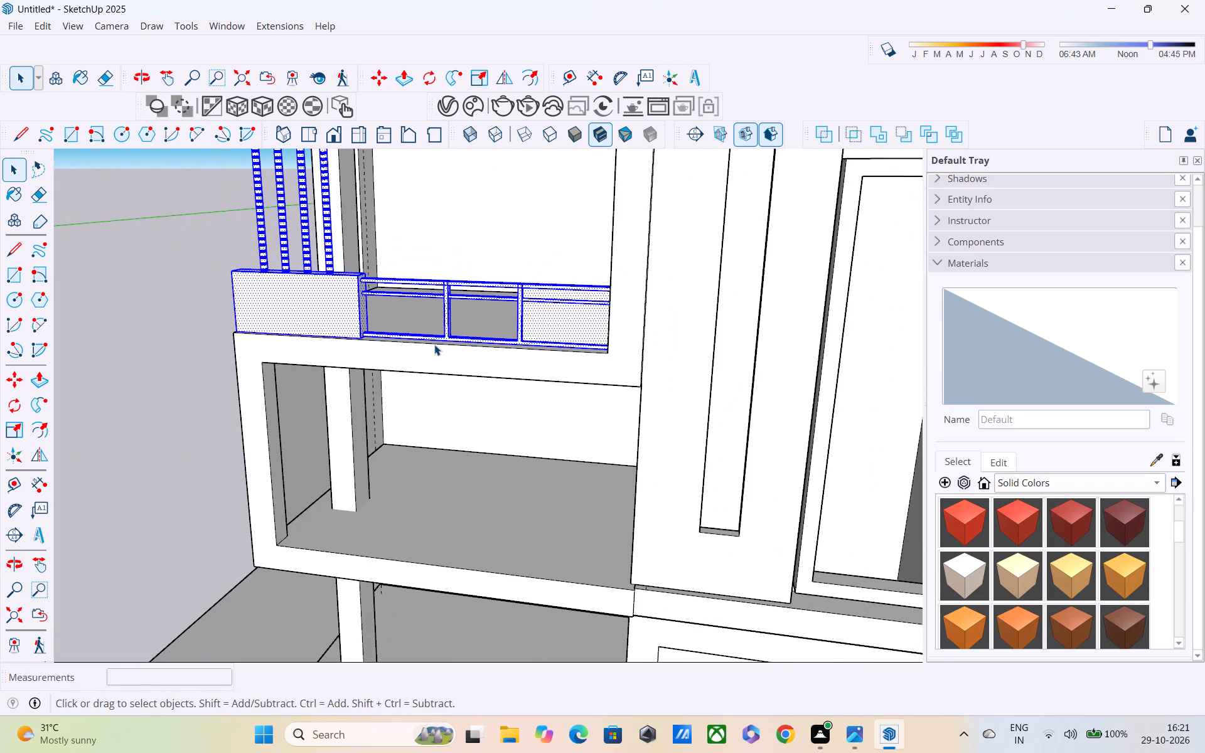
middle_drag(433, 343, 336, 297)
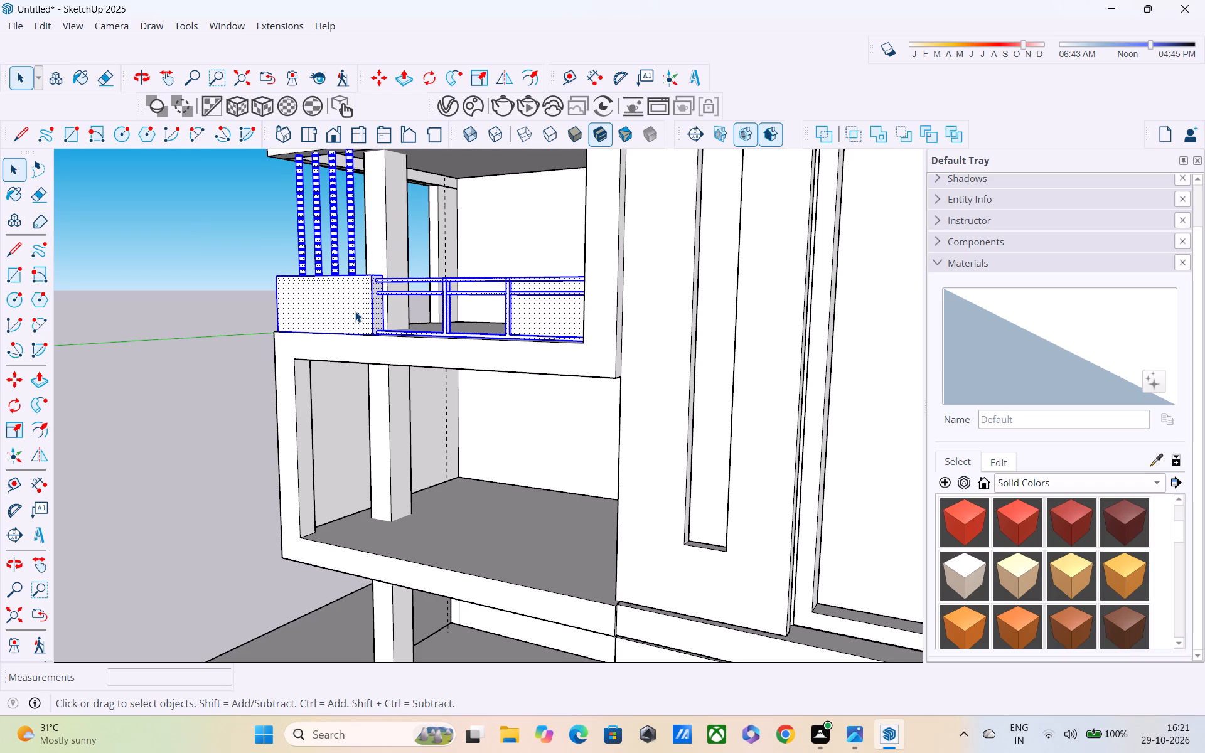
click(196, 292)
Examine the ends of the three balcony rails where they meet the side face of the parapet block.
scroll(455, 341, up, 3)
middle_drag(420, 304, 369, 244)
scroll(419, 303, up, 1)
scroll(363, 239, up, 4)
middle_drag(350, 260, 344, 257)
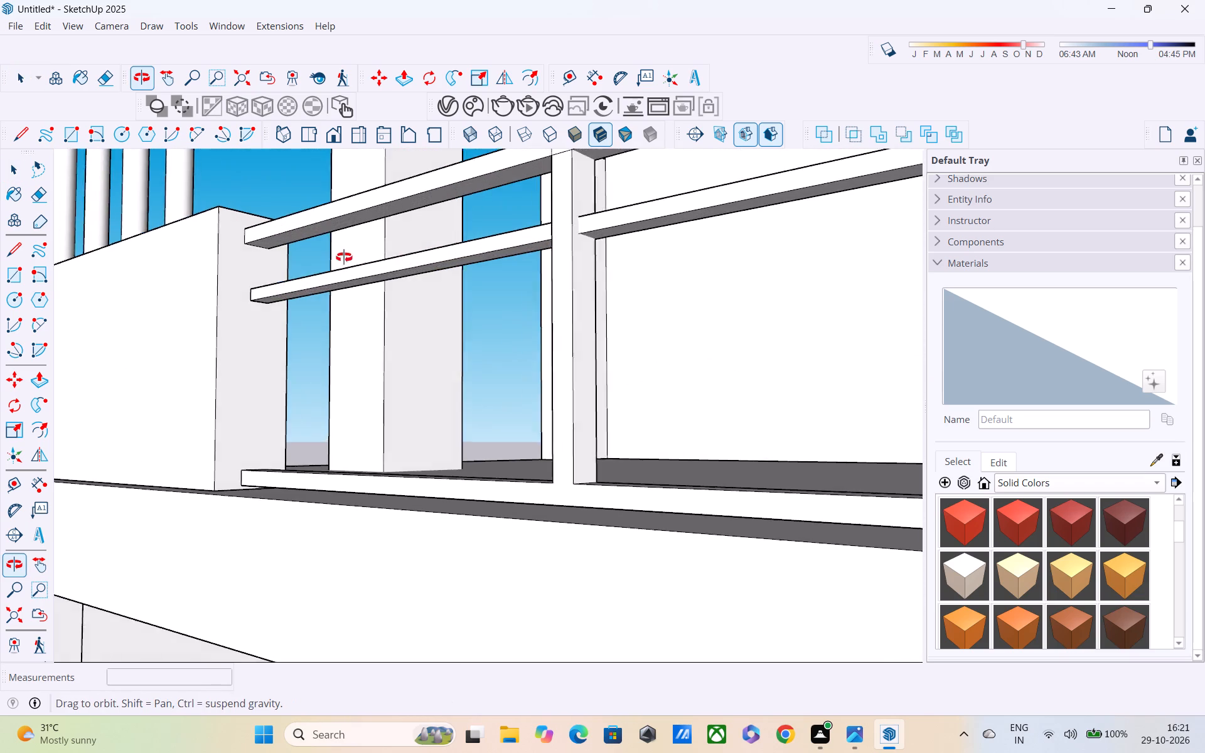
middle_drag(344, 257, 147, 244)
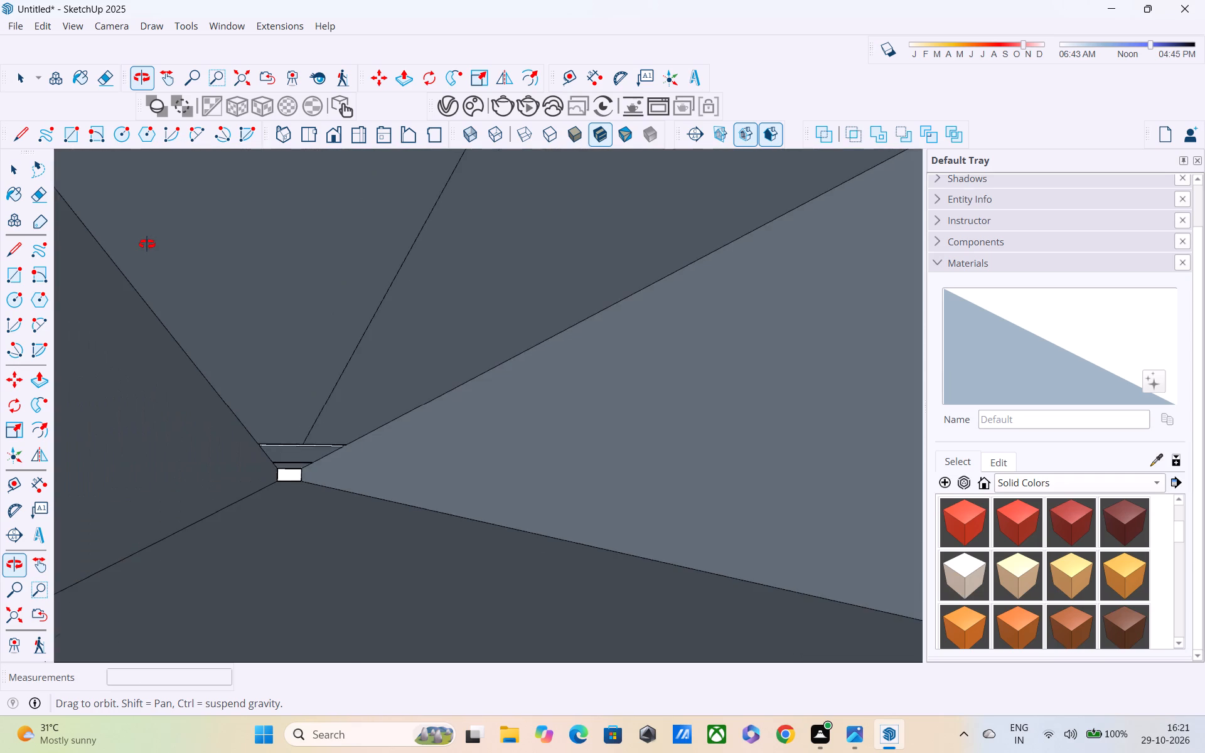
middle_drag(147, 244, 215, 329)
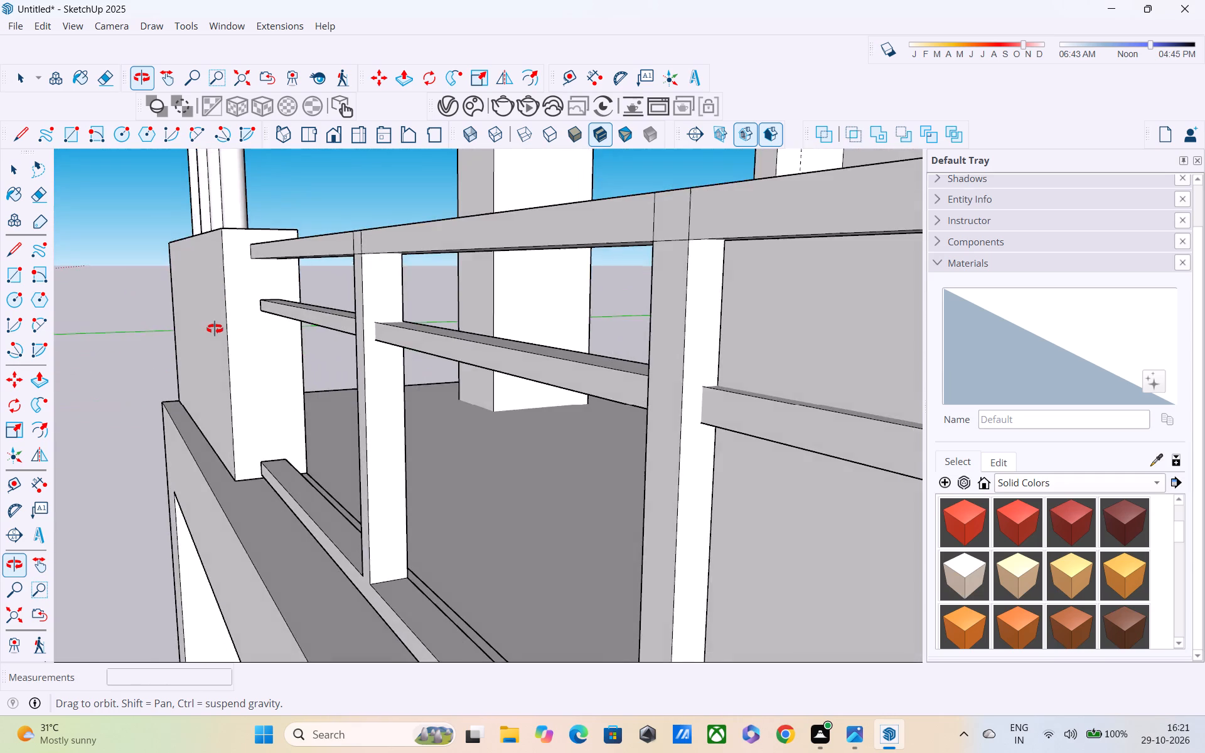
middle_drag(215, 329, 248, 259)
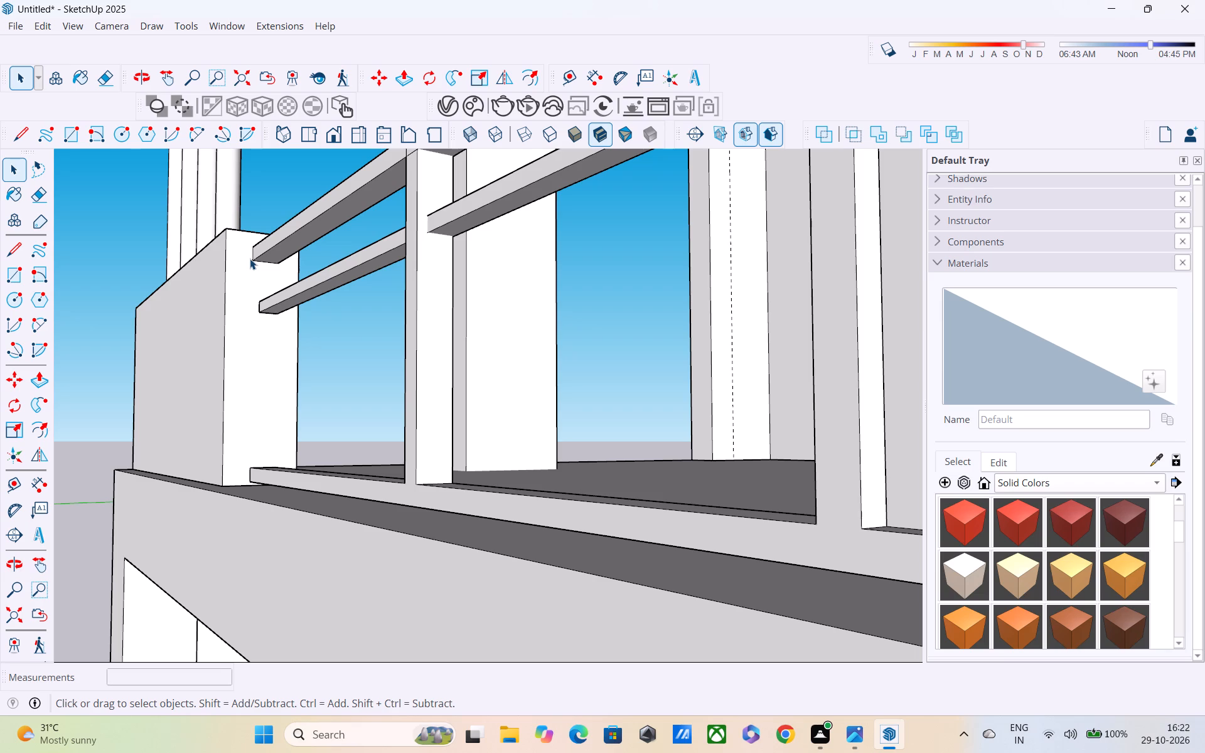
scroll(248, 262, up, 1)
scroll(240, 261, down, 2)
middle_drag(240, 292, 335, 417)
middle_drag(327, 392, 252, 272)
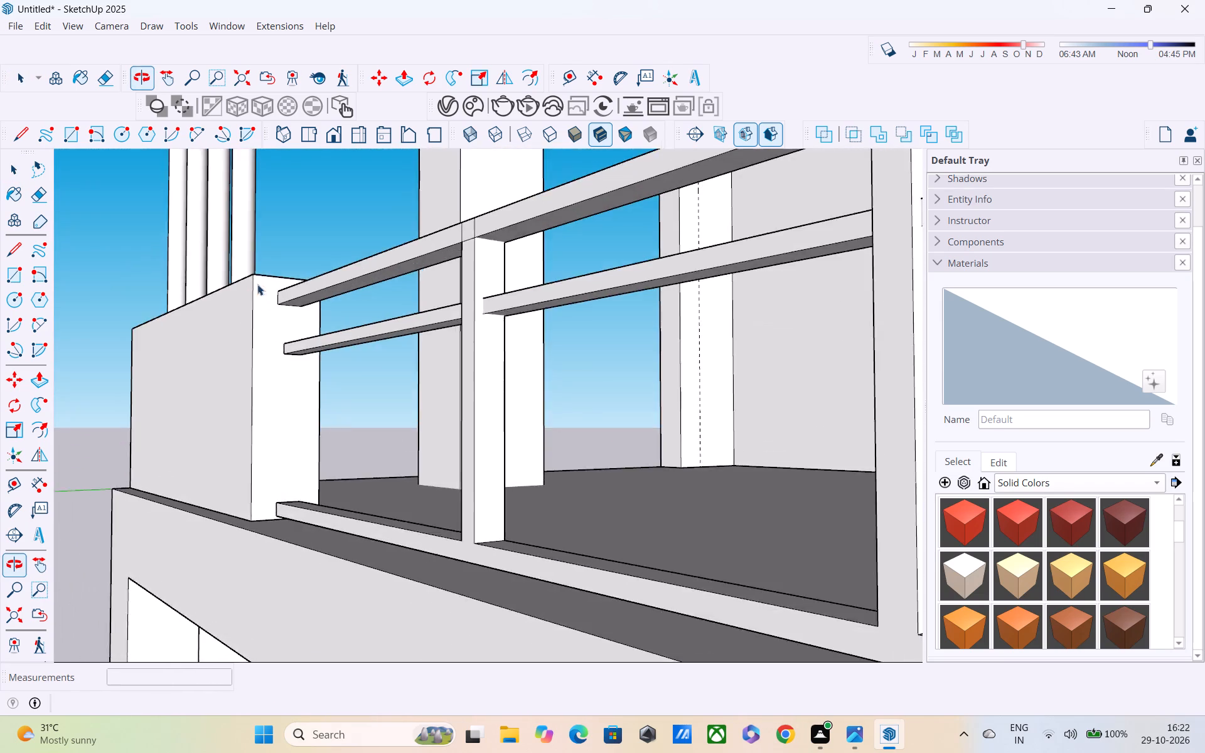
scroll(265, 311, up, 5)
middle_drag(288, 326, 265, 277)
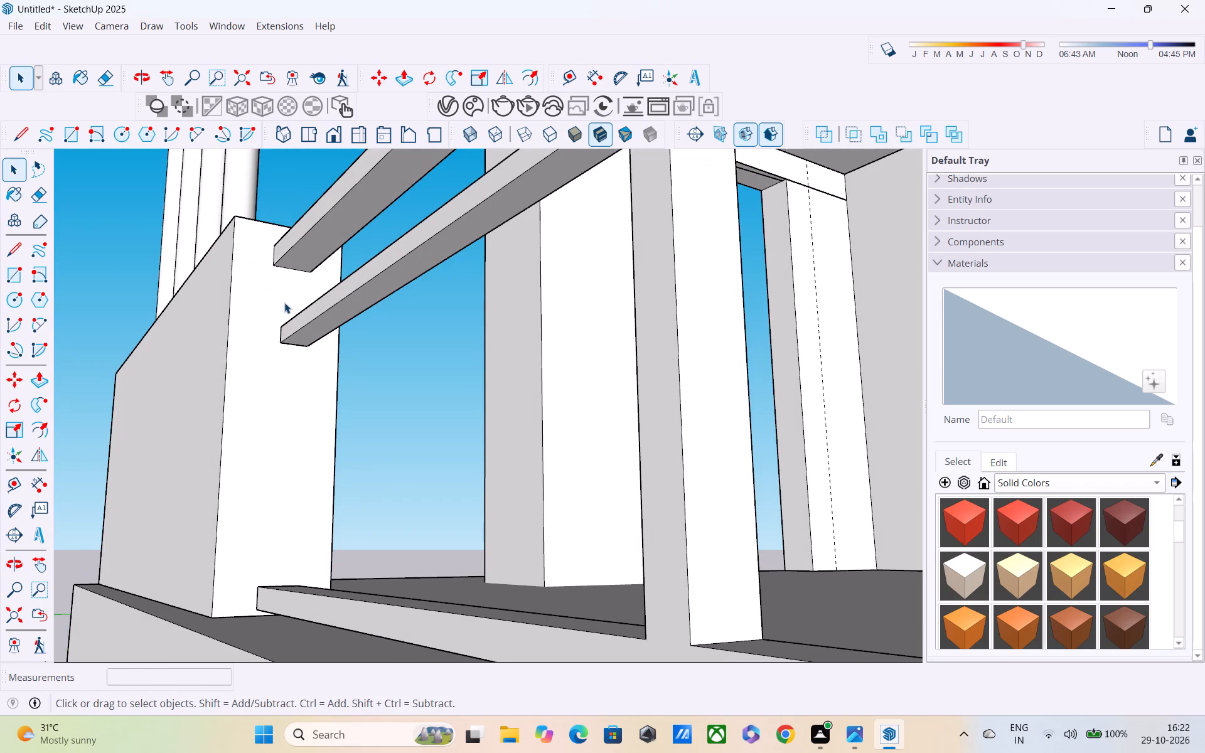
middle_drag(294, 316, 407, 434)
scroll(412, 430, down, 4)
scroll(406, 427, up, 1)
middle_drag(403, 427, 306, 365)
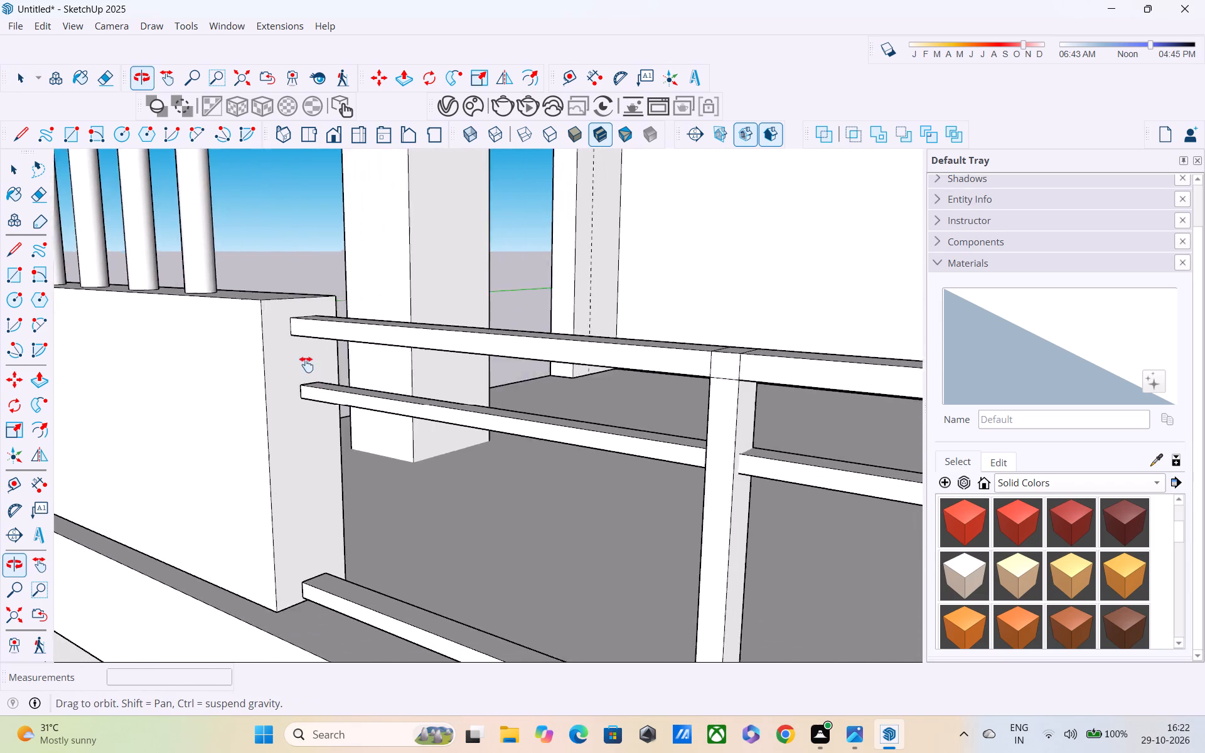
middle_drag(306, 365, 259, 319)
shift+middle_drag(388, 446, 387, 473)
middle_drag(306, 430, 299, 425)
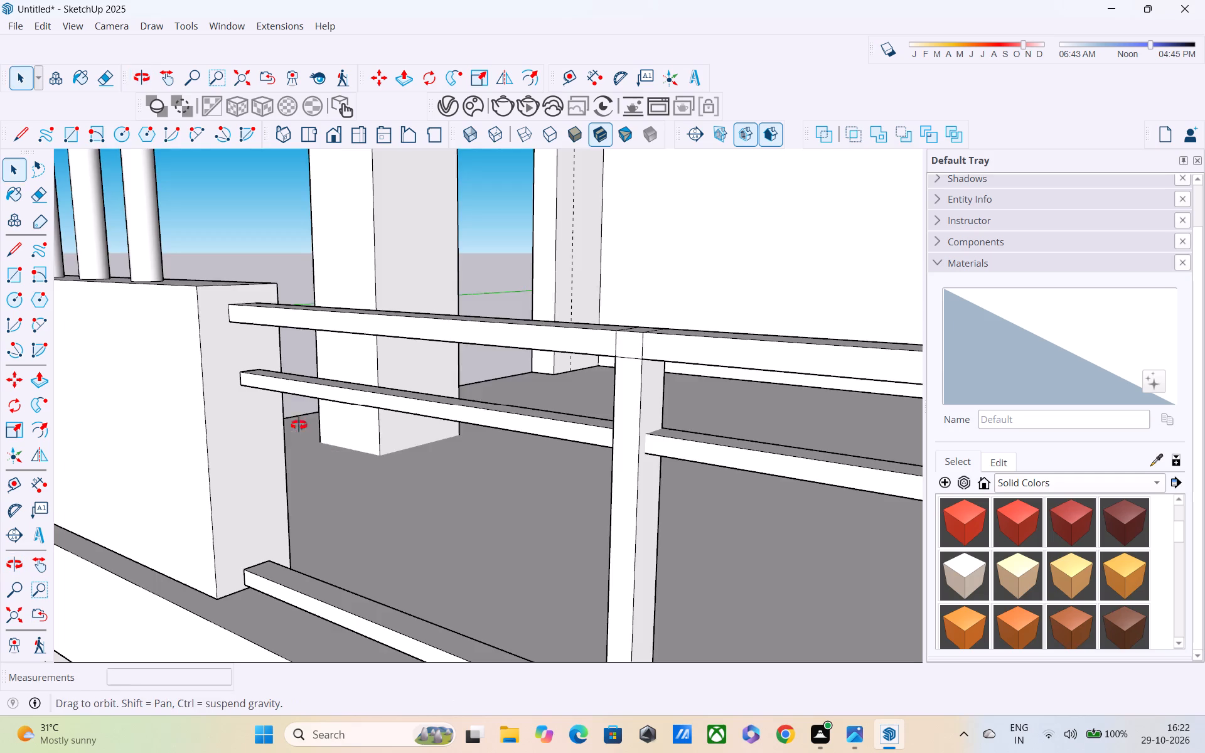
middle_drag(299, 425, 215, 307)
Draw an upright infill rectangle about 4' 1 9/16" by 1' 10 1/8" between parapet block and first post, from middle rail's underside to bottom rail.
key(r)
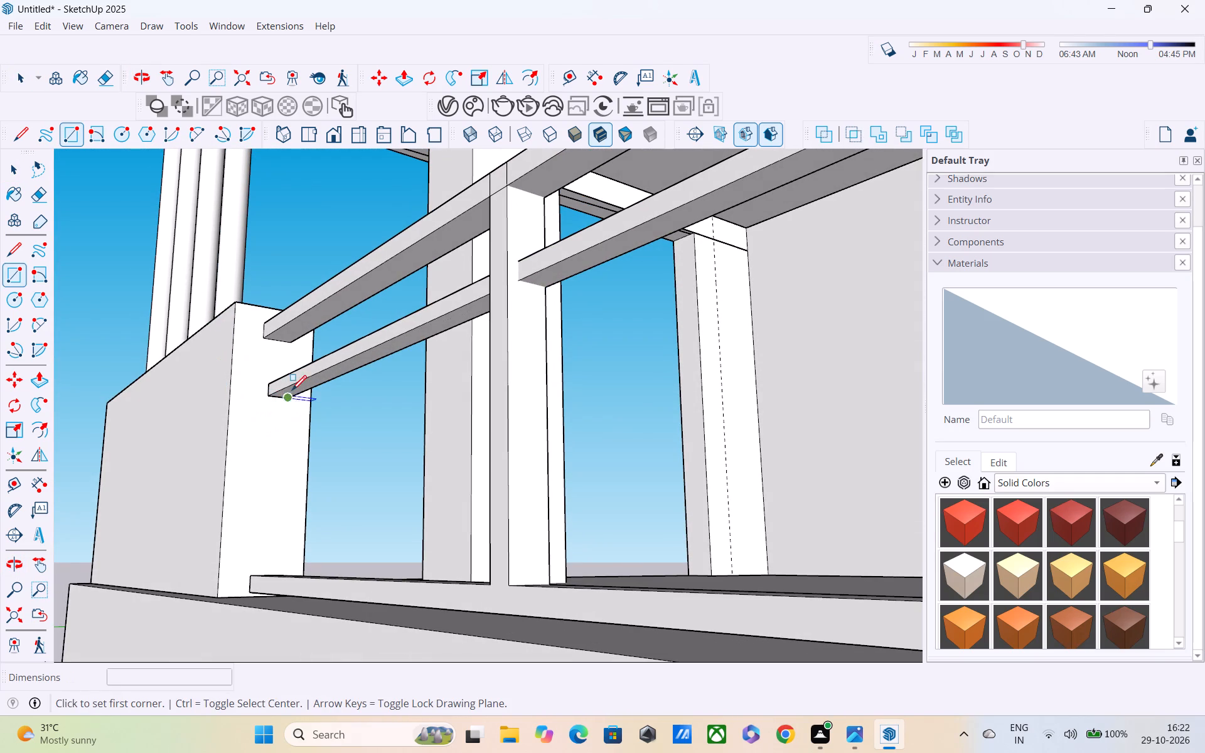
scroll(284, 403, up, 9)
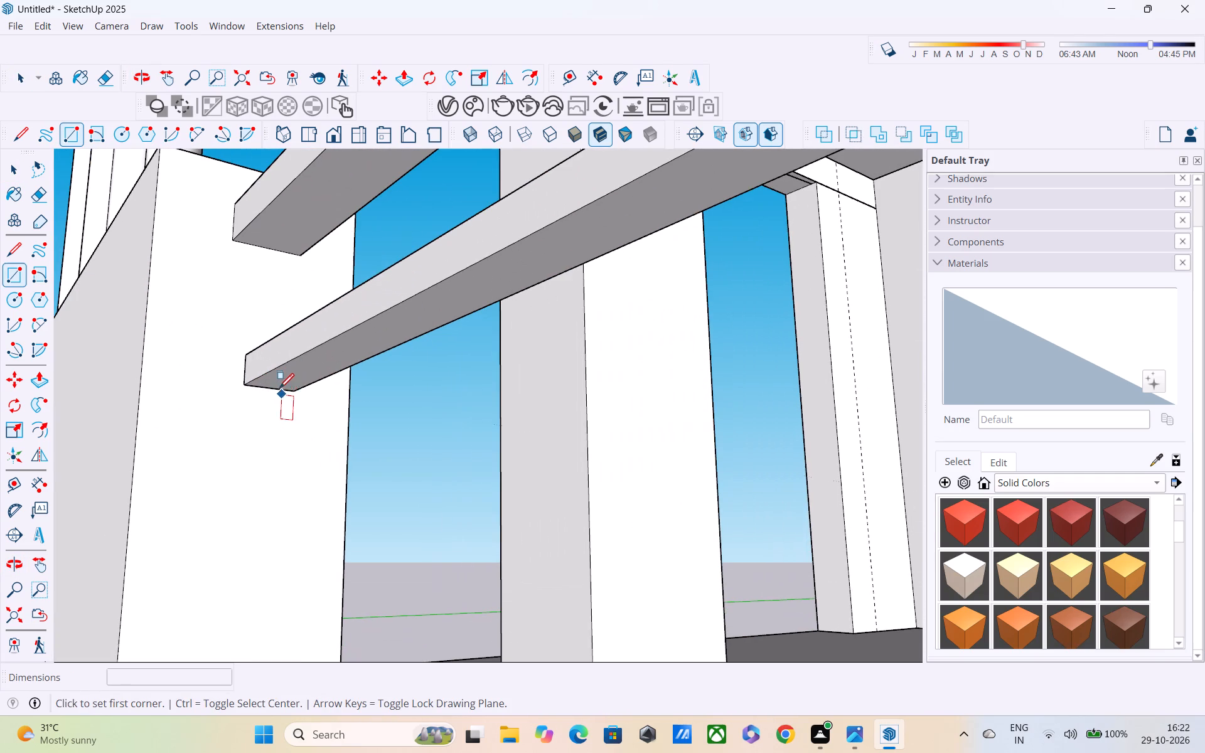
click(278, 387)
scroll(317, 531, down, 4)
middle_drag(317, 531, 198, 415)
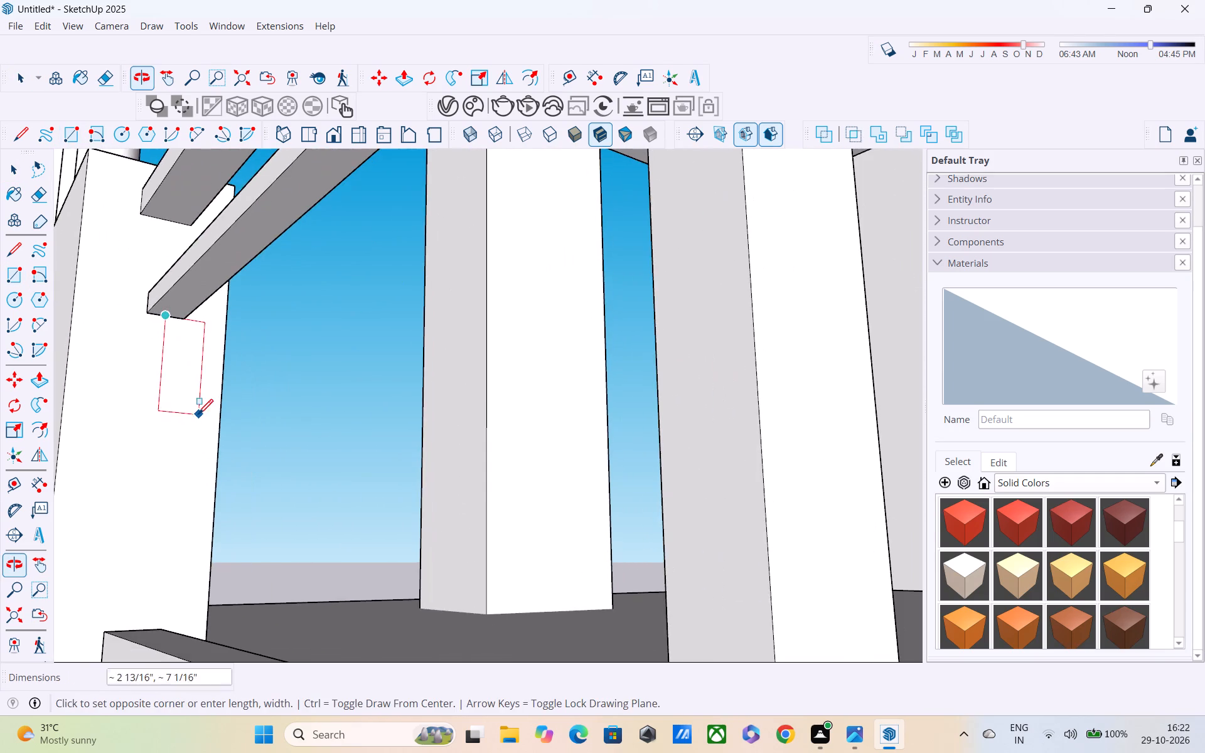
scroll(314, 479, down, 2)
middle_drag(333, 511, 259, 420)
middle_drag(254, 415, 789, 536)
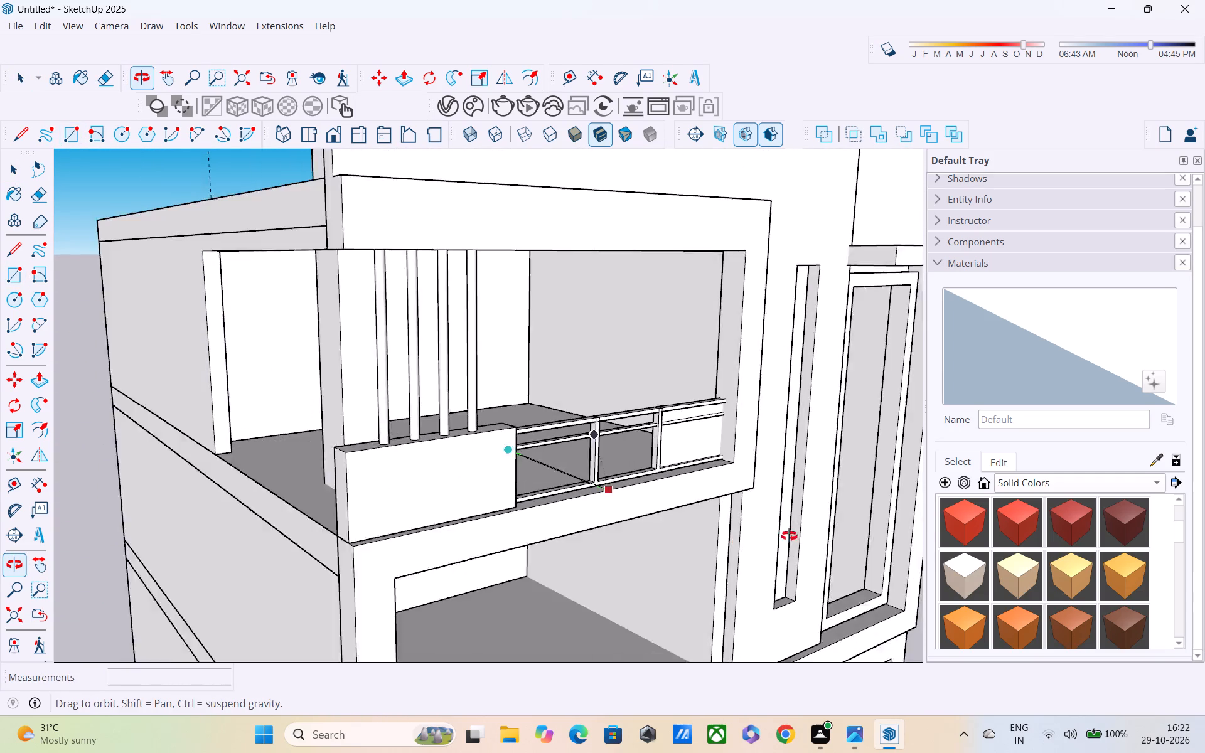
middle_drag(789, 536, 794, 534)
scroll(670, 454, up, 7)
scroll(576, 486, up, 11)
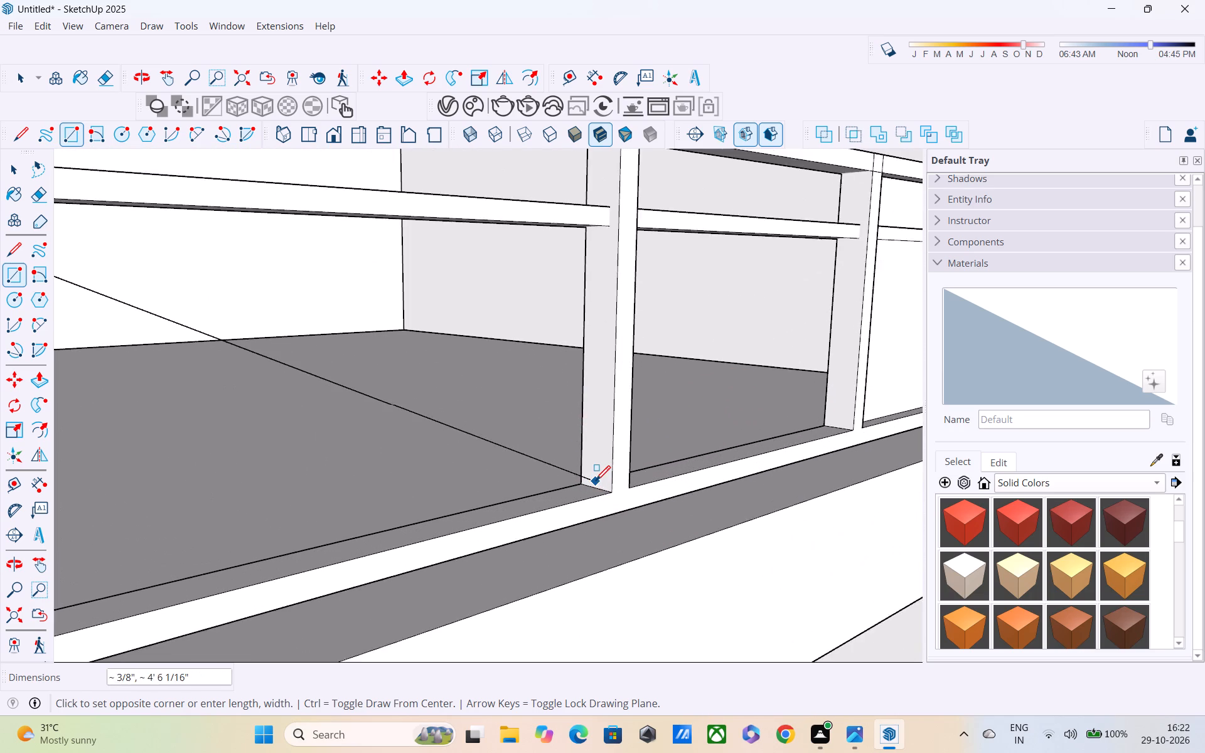
scroll(596, 482, up, 7)
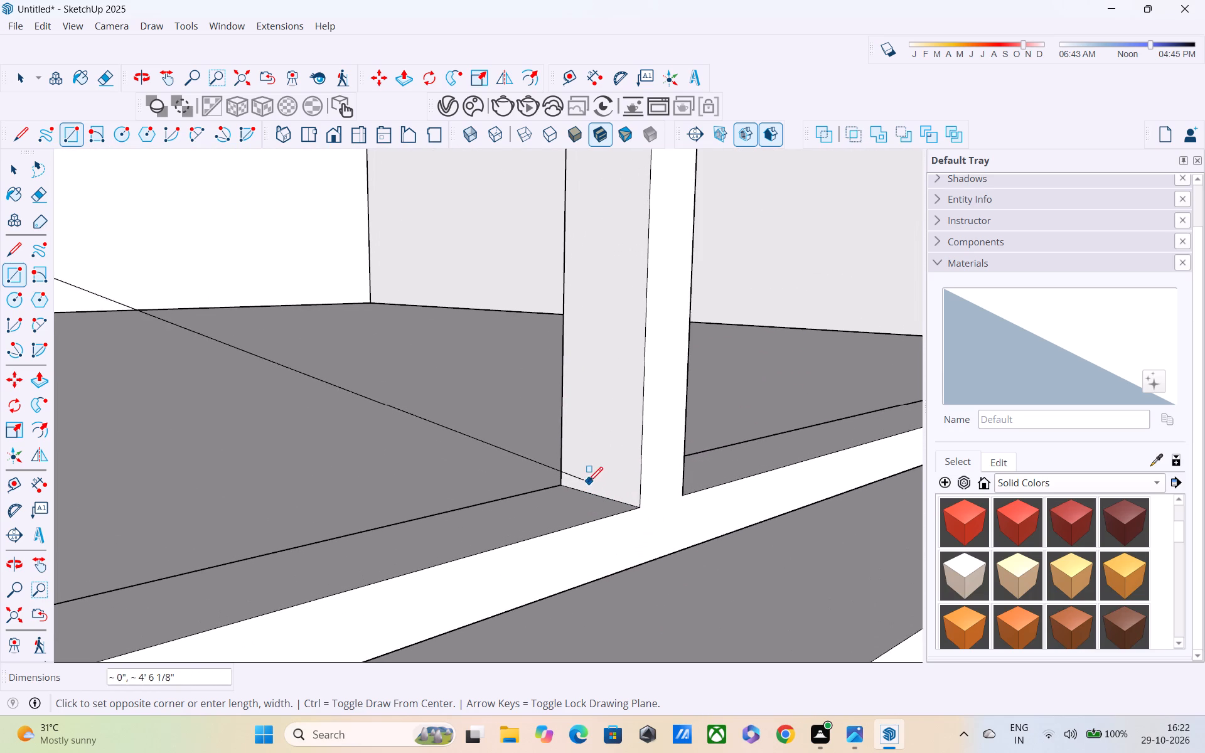
scroll(582, 481, up, 2)
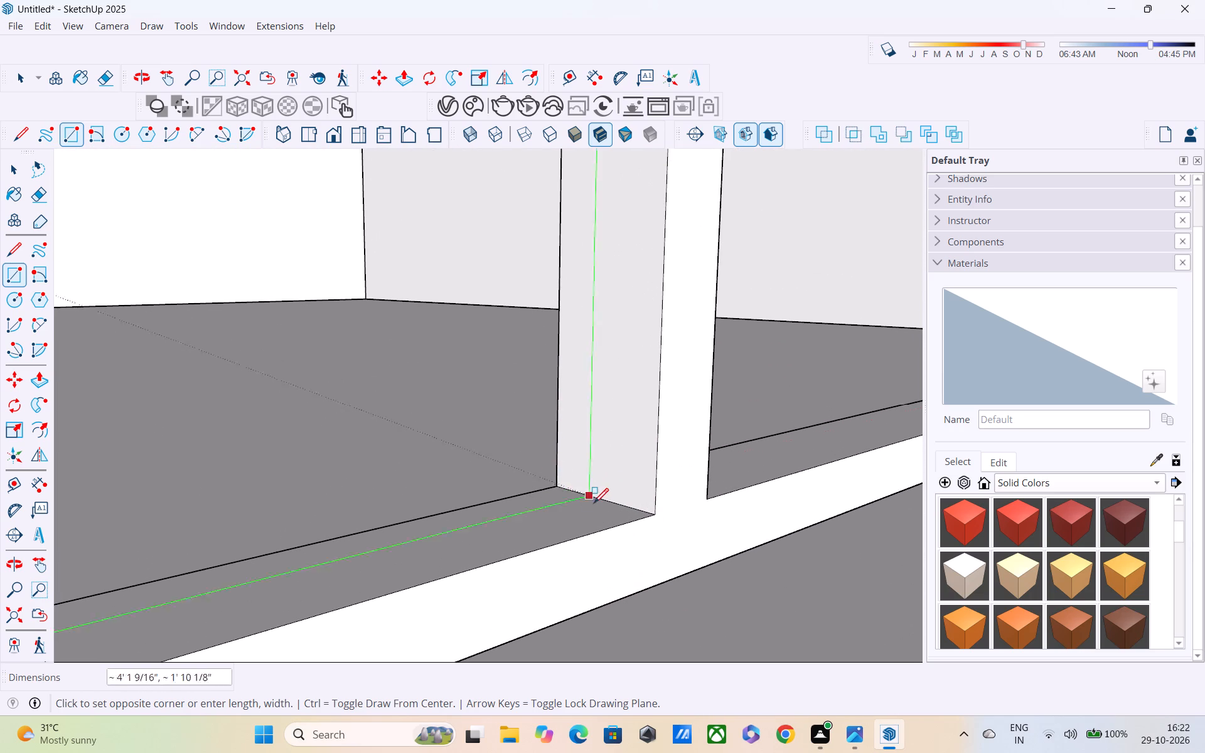
click(590, 499)
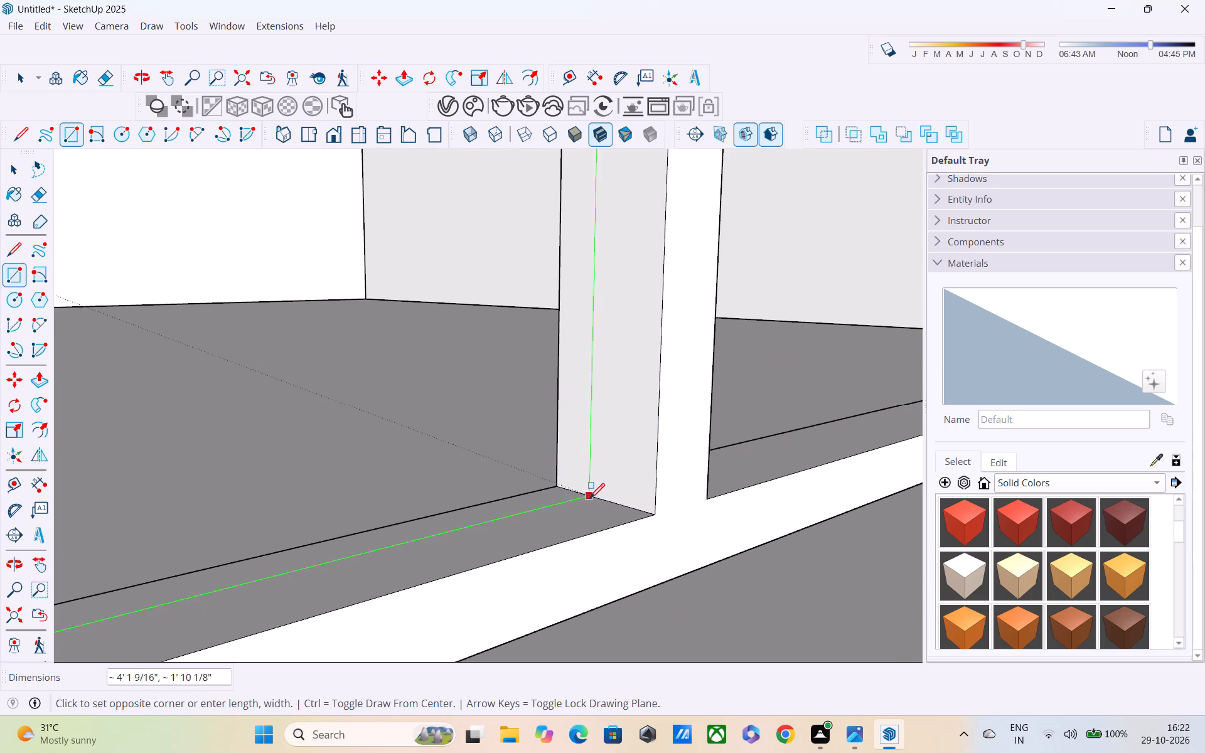
Examine where the middle rail's underside meets the first post in the balcony railing's middle bay.
scroll(589, 491, down, 13)
shift+middle_drag(638, 460, 699, 539)
shift+scroll(638, 460, down, 1)
middle_drag(707, 518, 478, 516)
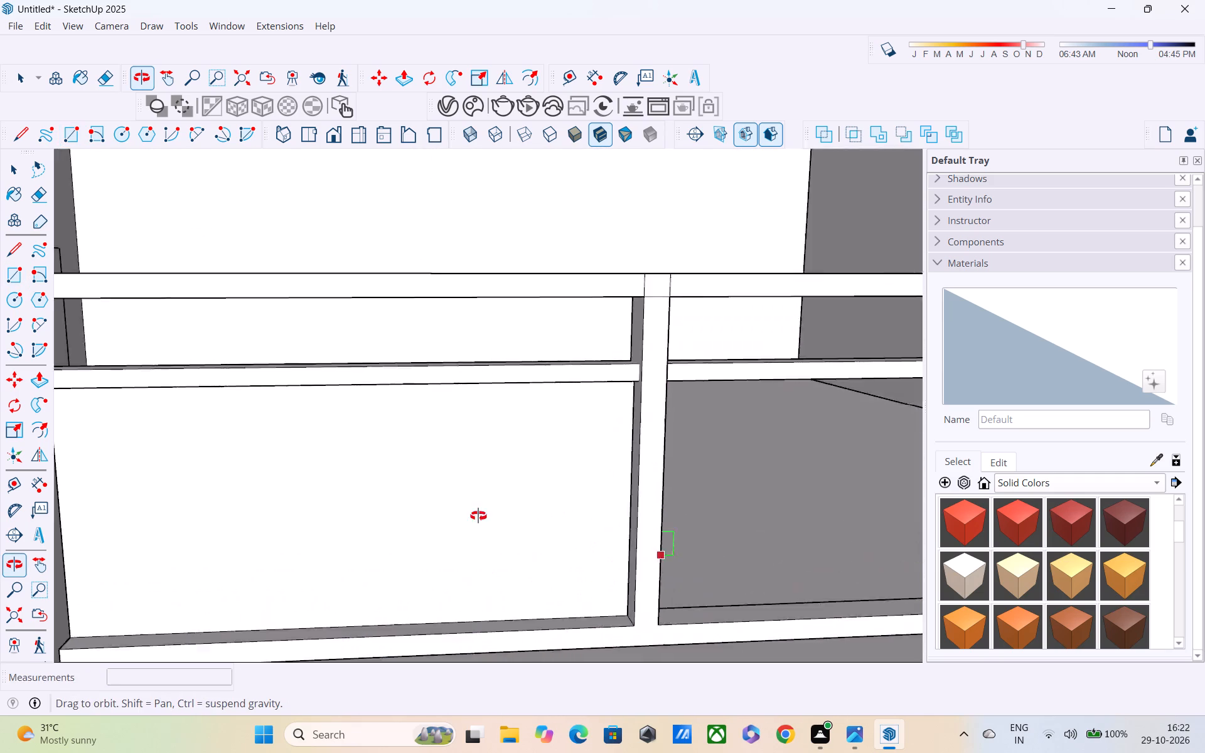
middle_drag(478, 516, 427, 507)
middle_drag(789, 405, 549, 323)
shift+scroll(553, 370, up, 4)
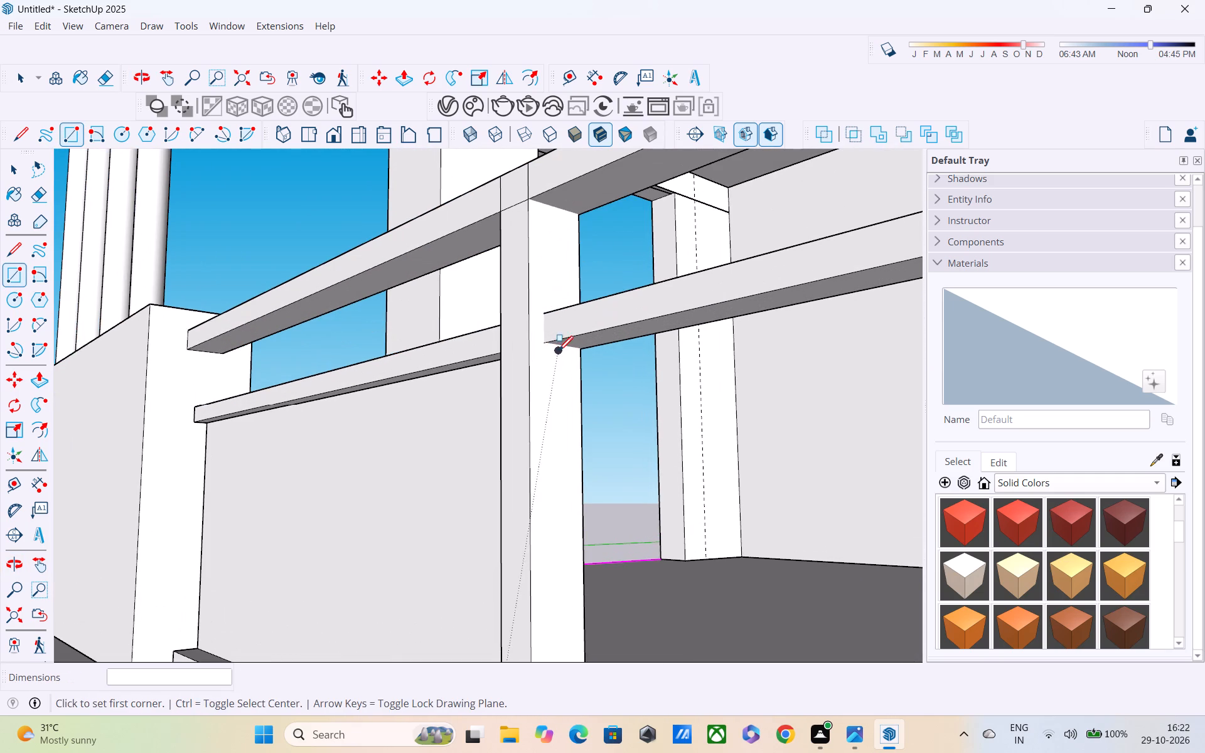
scroll(568, 353, up, 8)
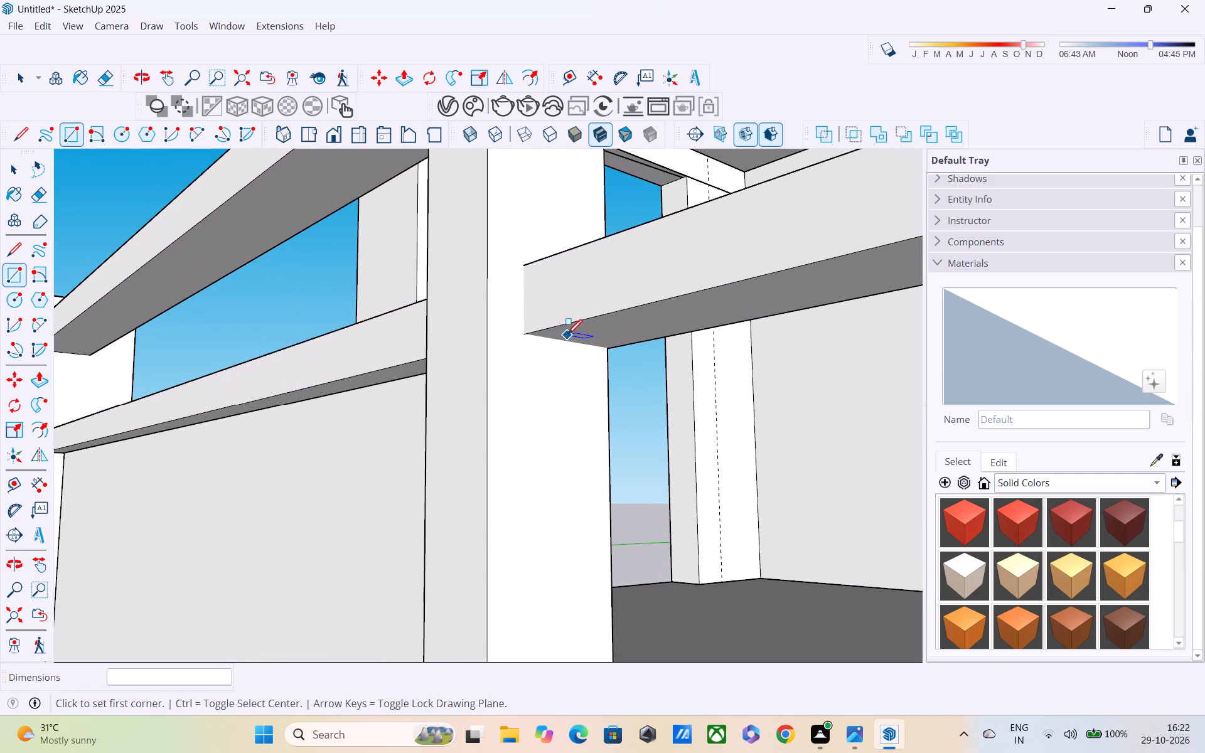
middle_drag(572, 346, 451, 299)
scroll(520, 369, up, 3)
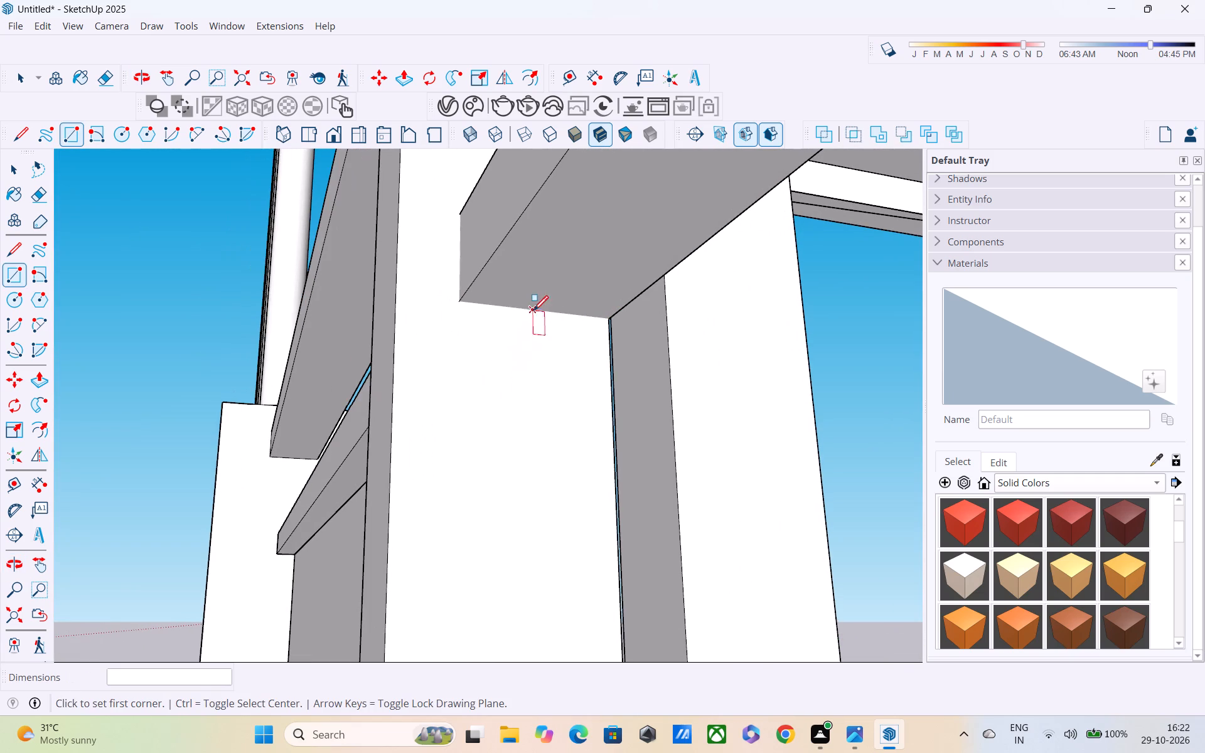
middle_drag(534, 309, 450, 317)
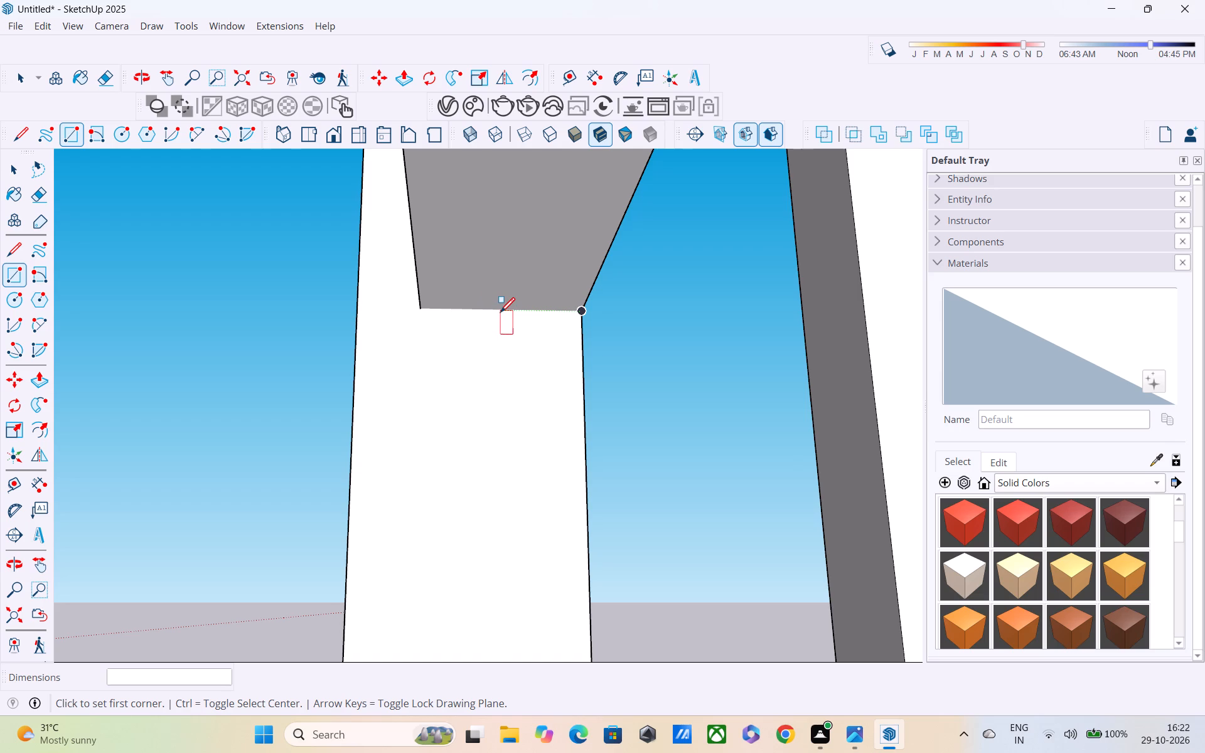
scroll(501, 314, down, 4)
middle_drag(502, 313, 724, 468)
scroll(718, 454, down, 7)
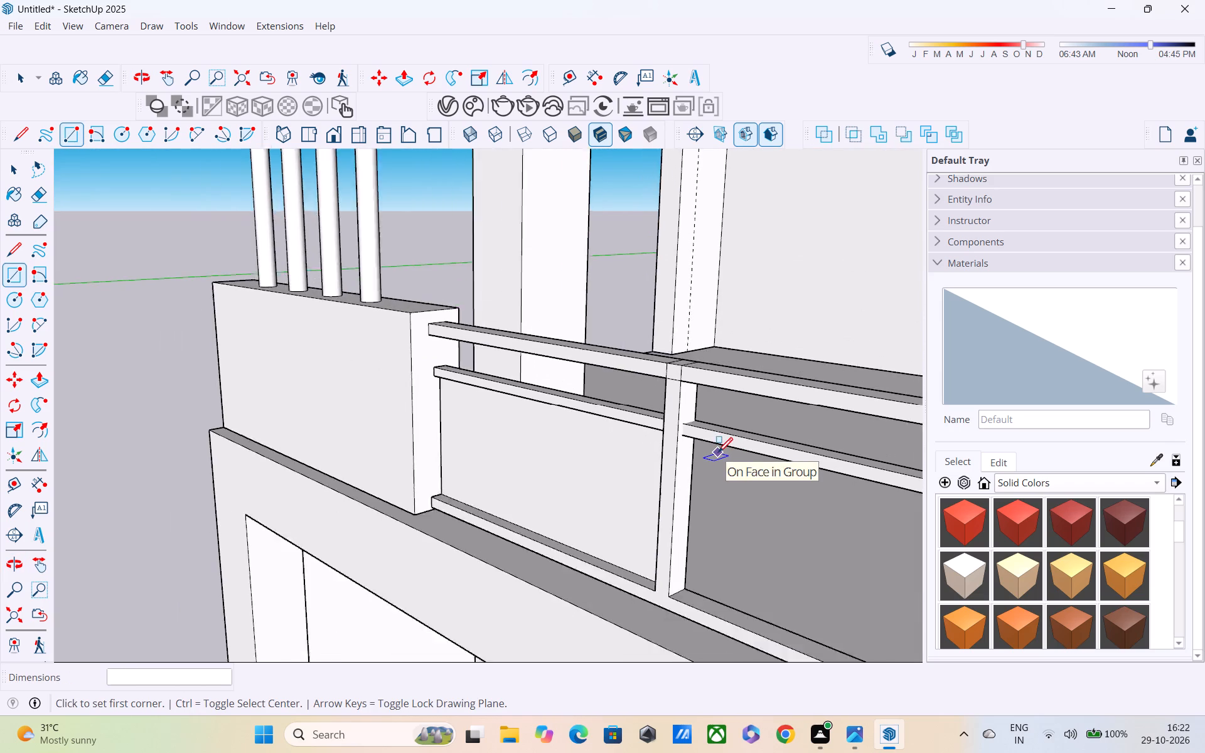
scroll(718, 454, down, 2)
middle_drag(717, 453, 574, 512)
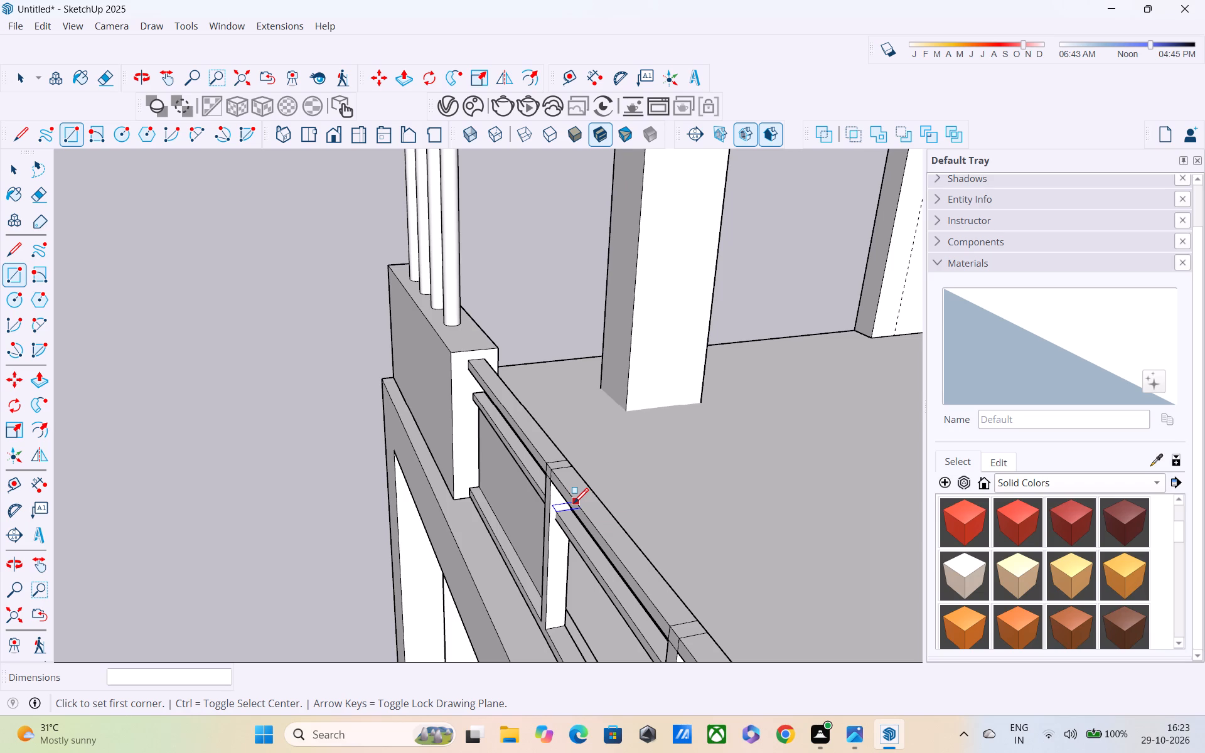
scroll(574, 505, up, 1)
middle_drag(564, 497, 592, 324)
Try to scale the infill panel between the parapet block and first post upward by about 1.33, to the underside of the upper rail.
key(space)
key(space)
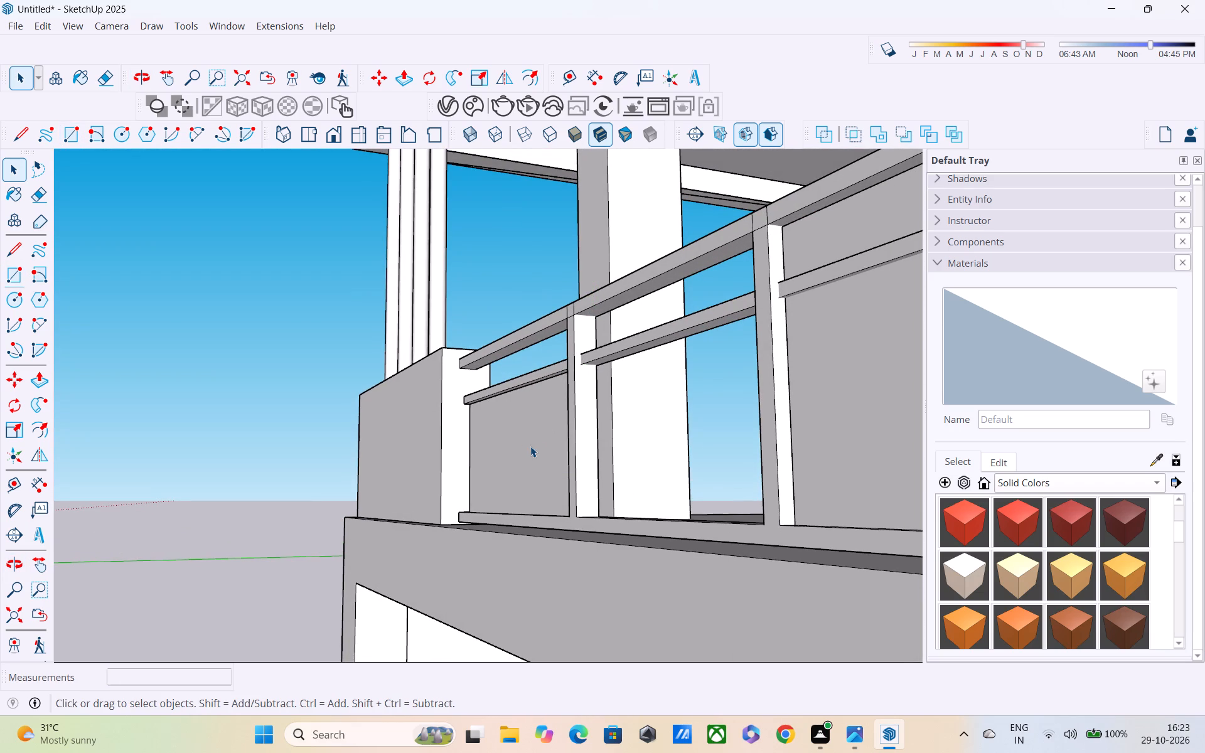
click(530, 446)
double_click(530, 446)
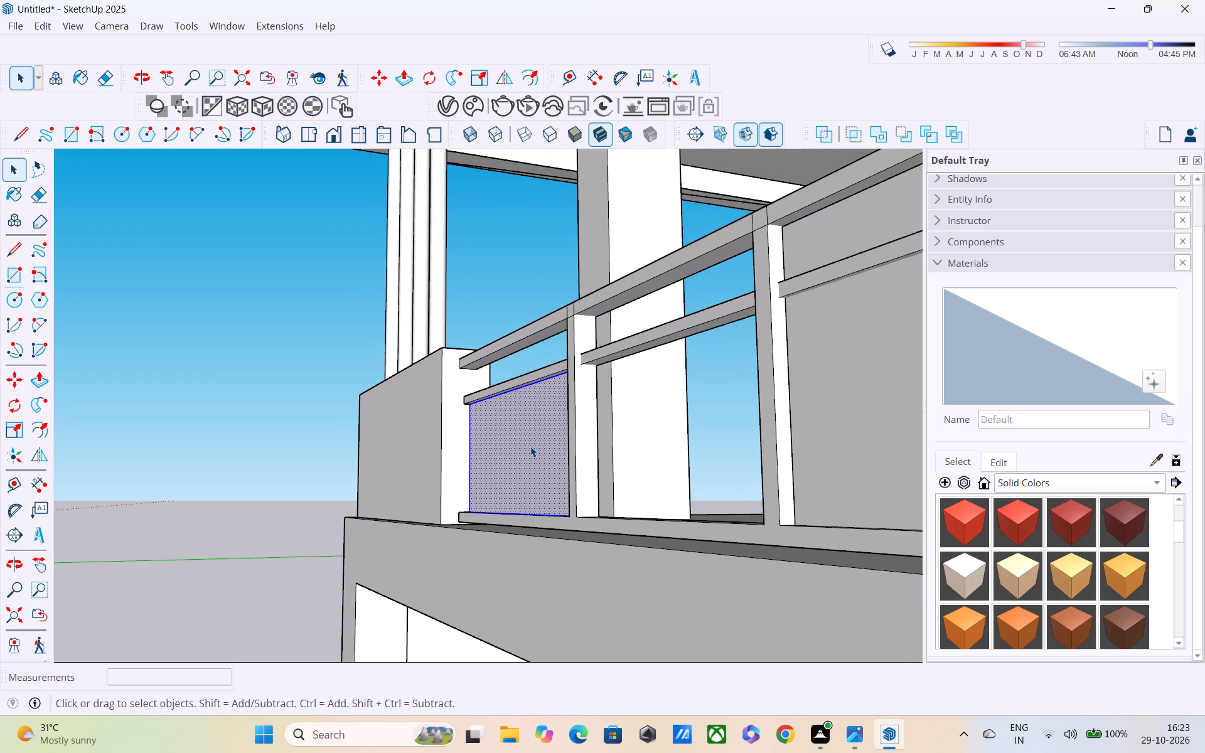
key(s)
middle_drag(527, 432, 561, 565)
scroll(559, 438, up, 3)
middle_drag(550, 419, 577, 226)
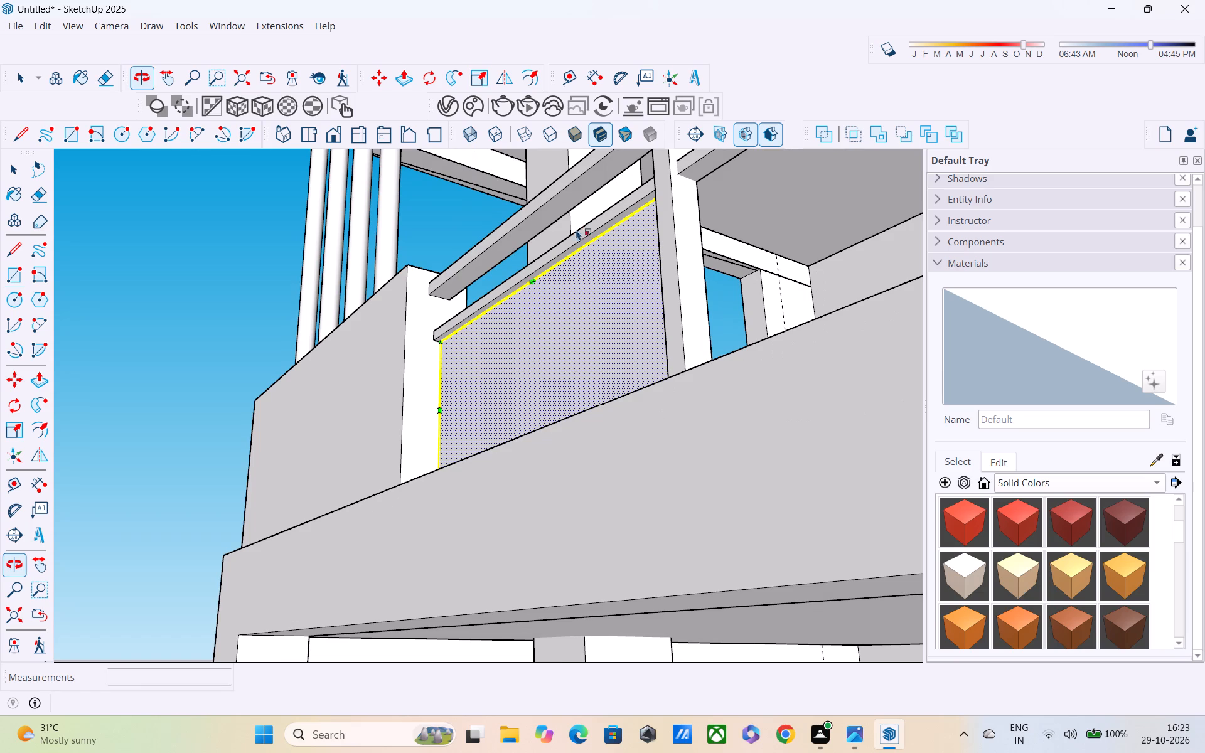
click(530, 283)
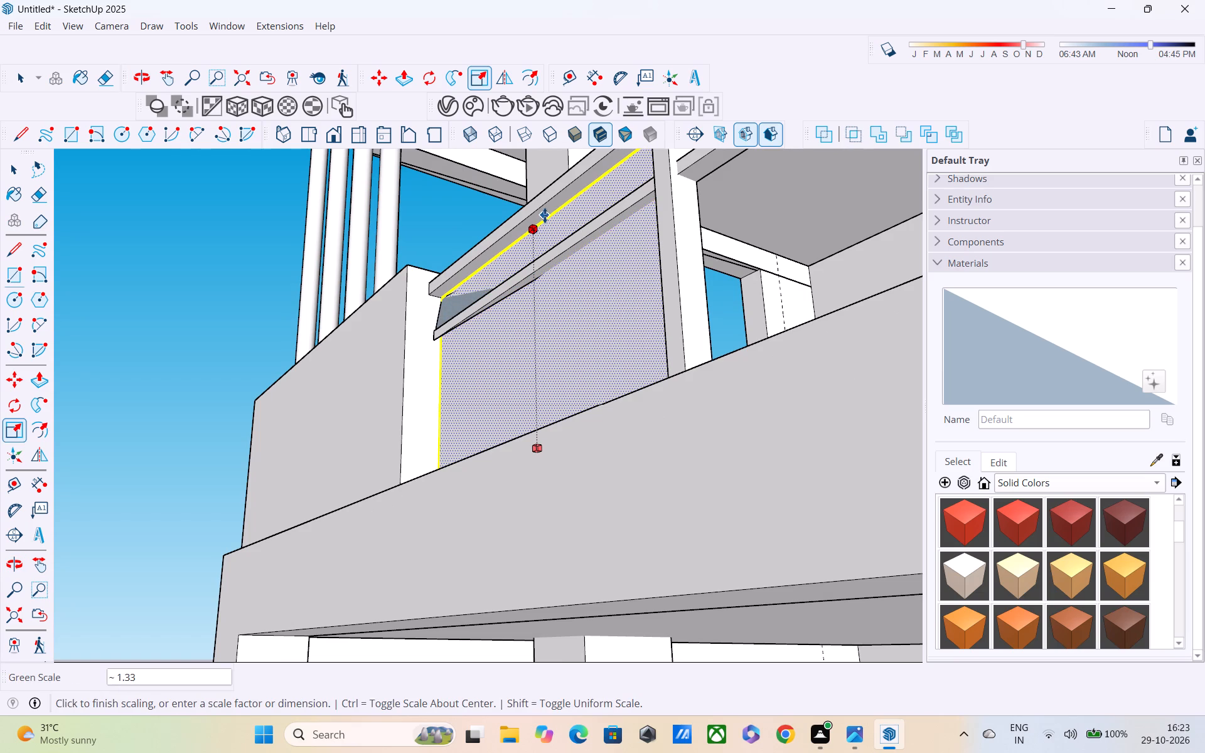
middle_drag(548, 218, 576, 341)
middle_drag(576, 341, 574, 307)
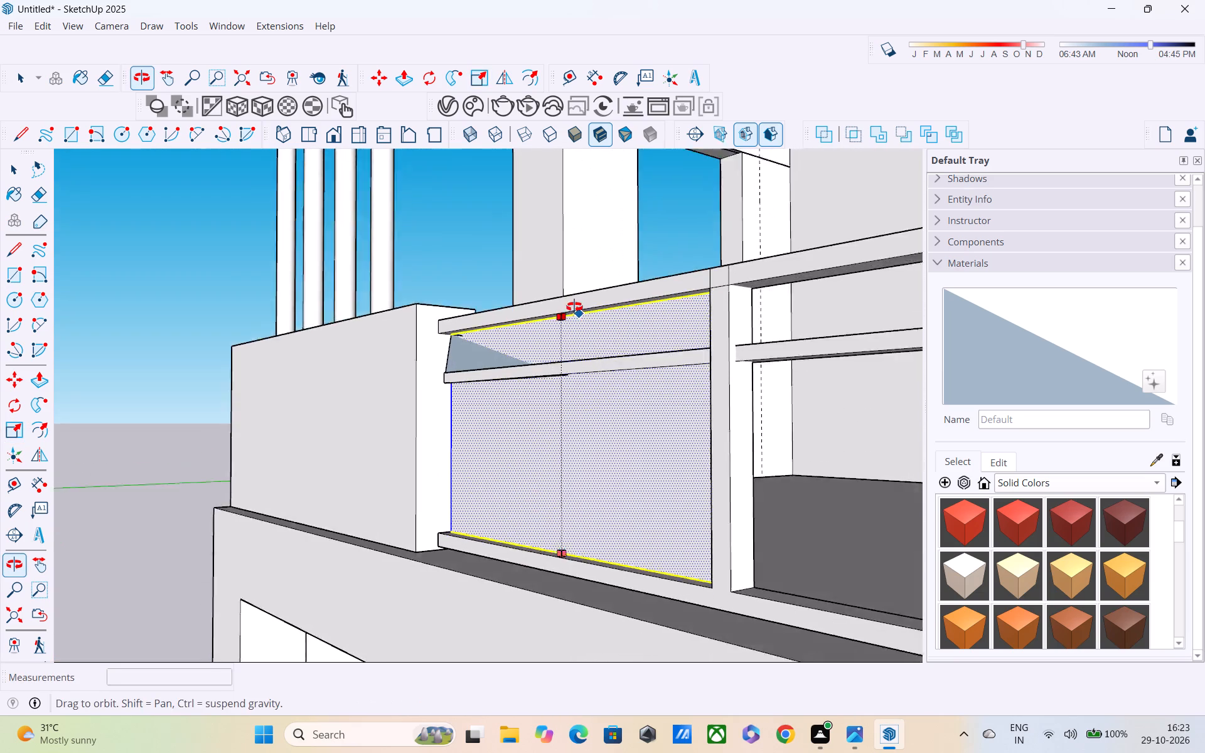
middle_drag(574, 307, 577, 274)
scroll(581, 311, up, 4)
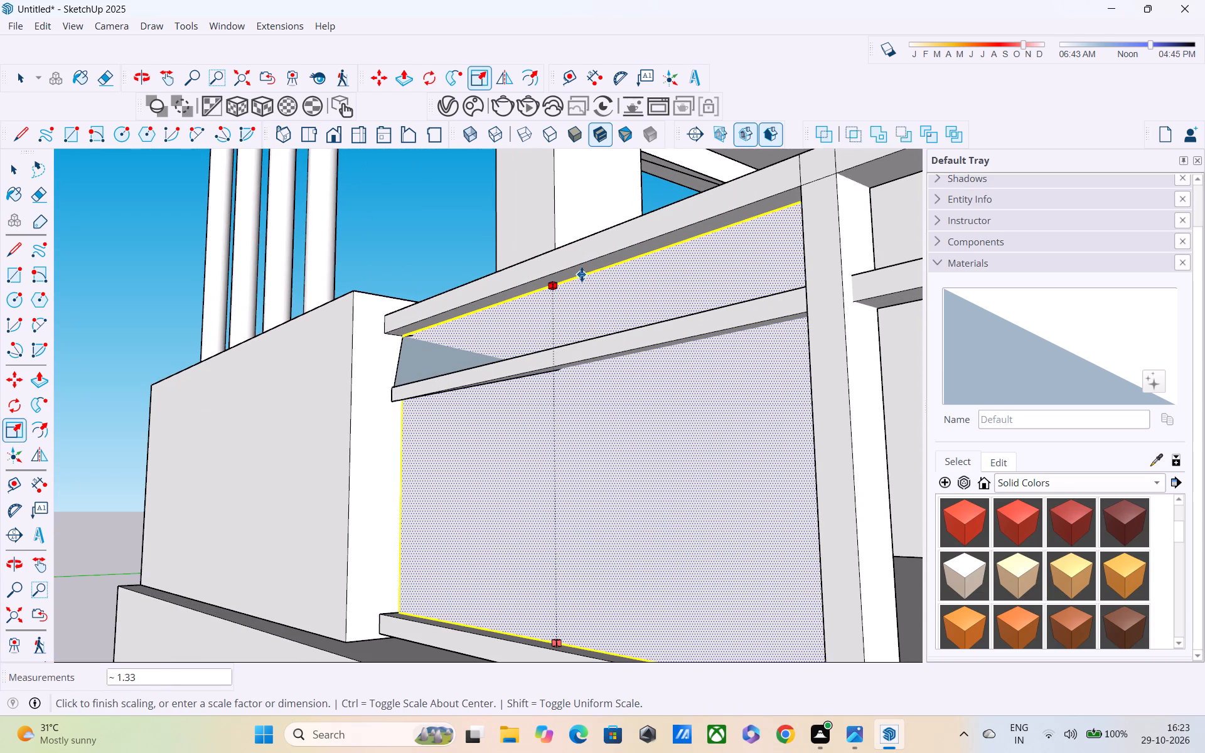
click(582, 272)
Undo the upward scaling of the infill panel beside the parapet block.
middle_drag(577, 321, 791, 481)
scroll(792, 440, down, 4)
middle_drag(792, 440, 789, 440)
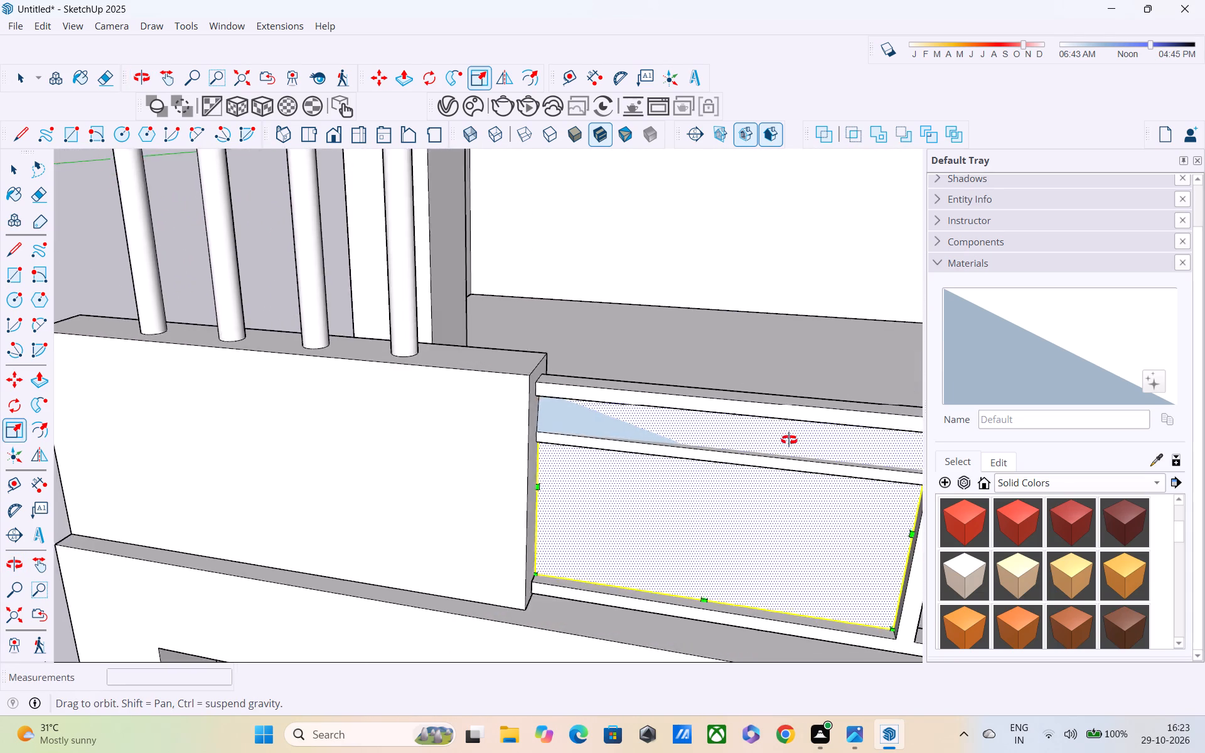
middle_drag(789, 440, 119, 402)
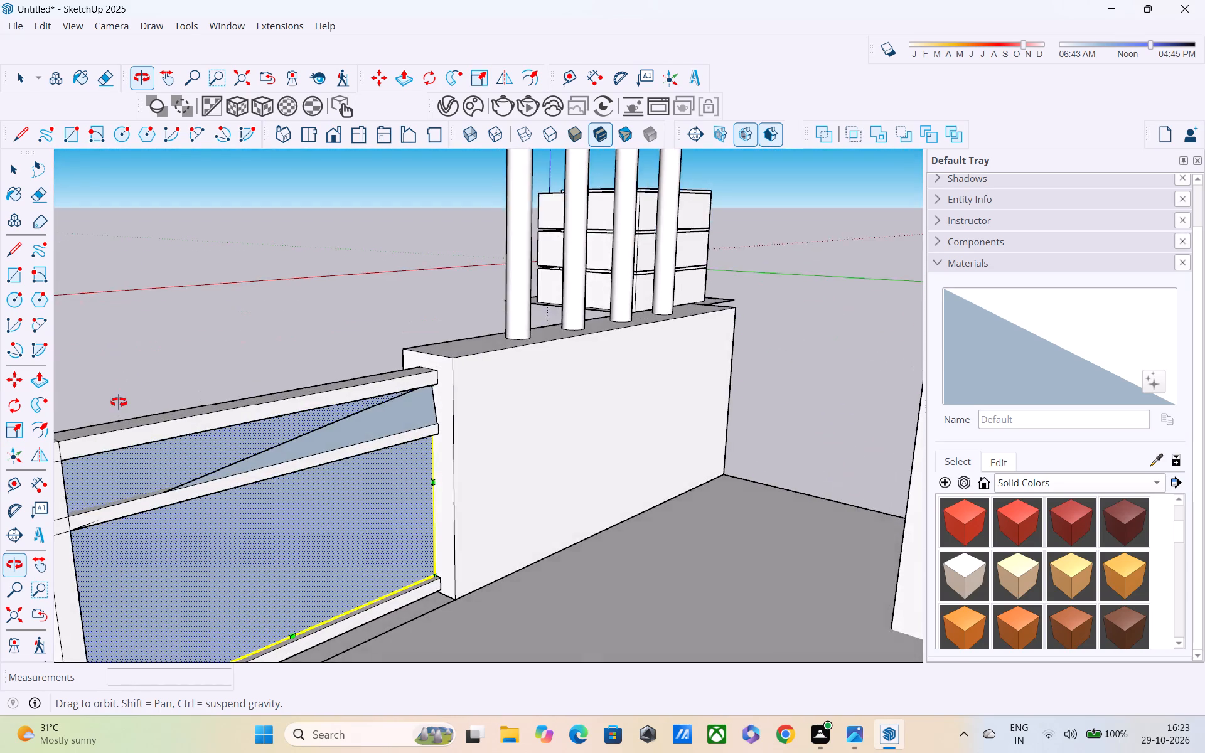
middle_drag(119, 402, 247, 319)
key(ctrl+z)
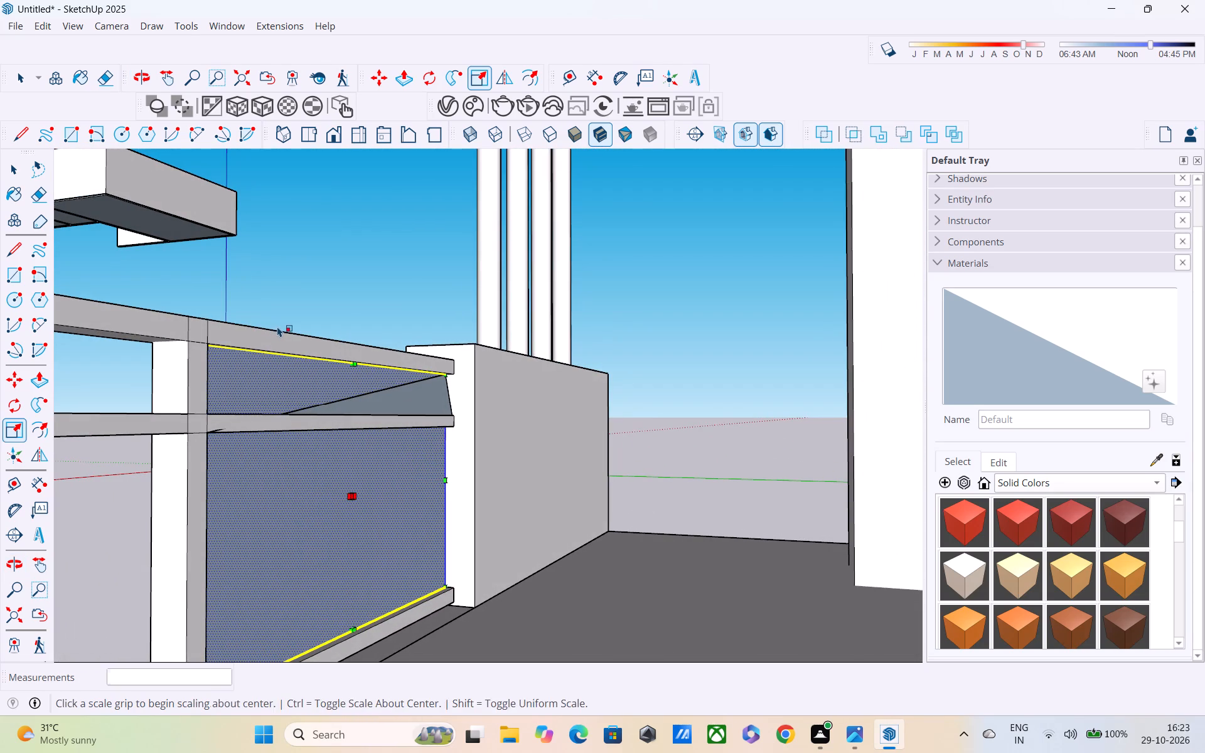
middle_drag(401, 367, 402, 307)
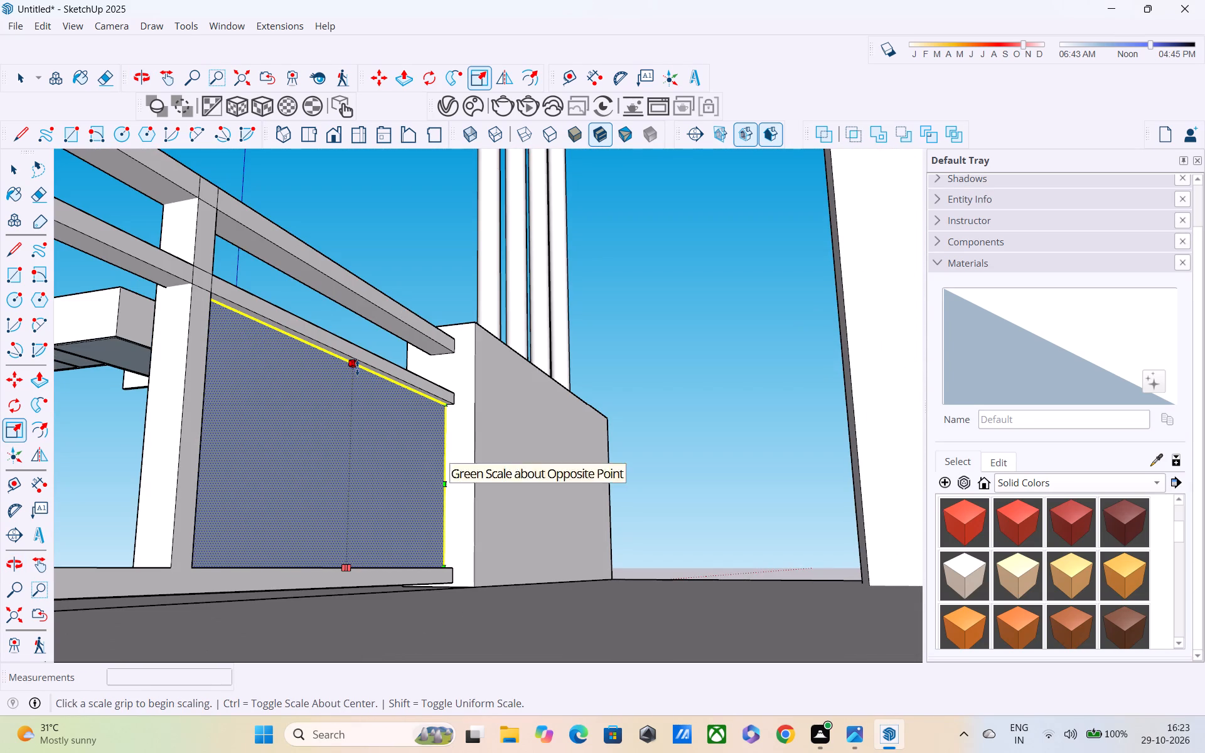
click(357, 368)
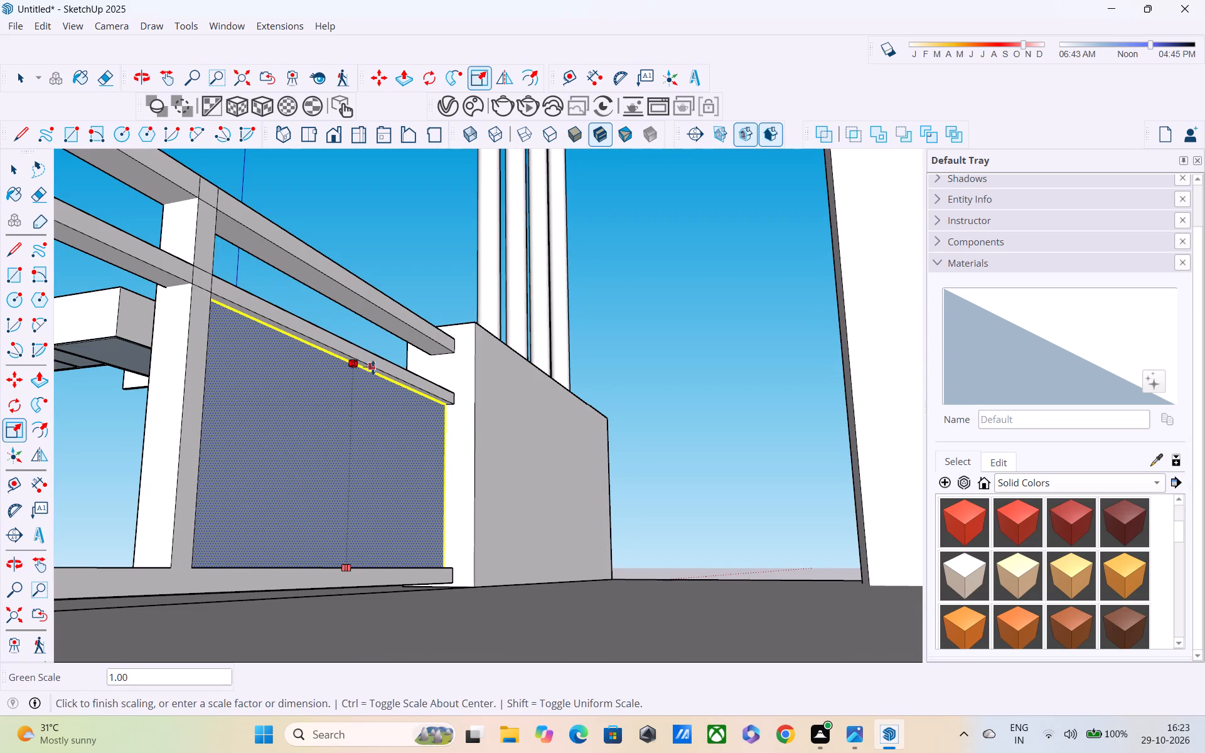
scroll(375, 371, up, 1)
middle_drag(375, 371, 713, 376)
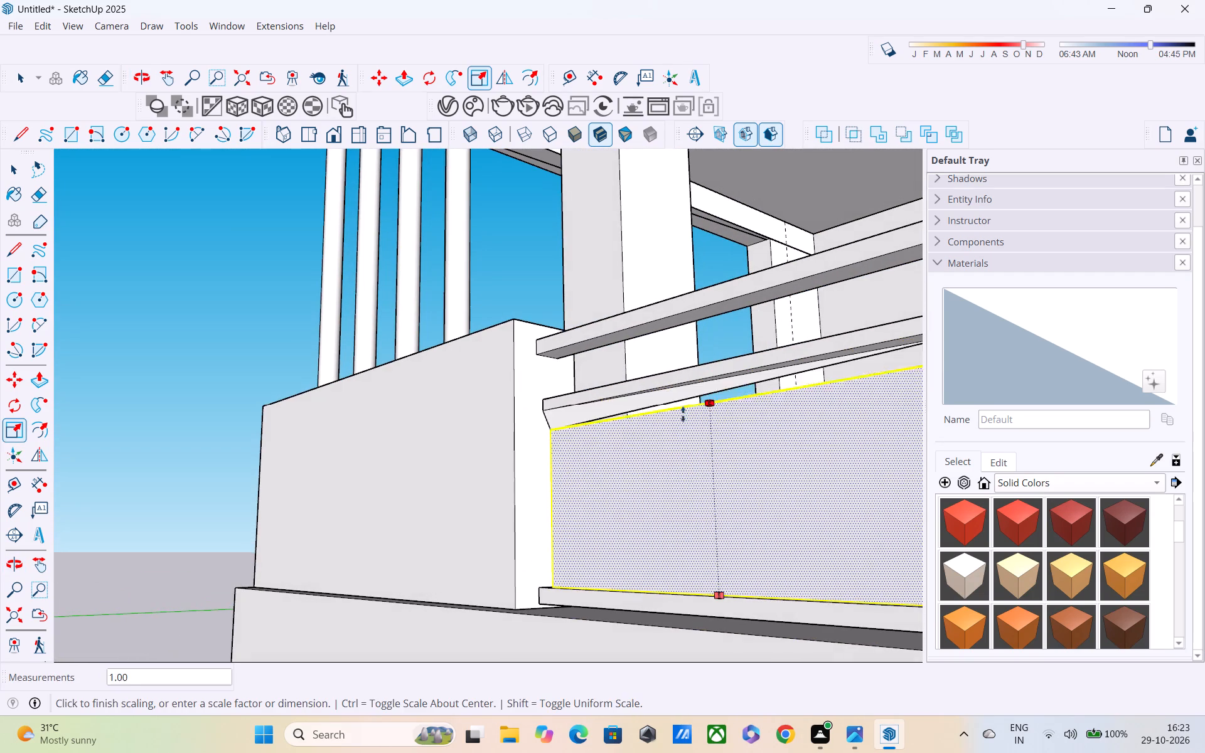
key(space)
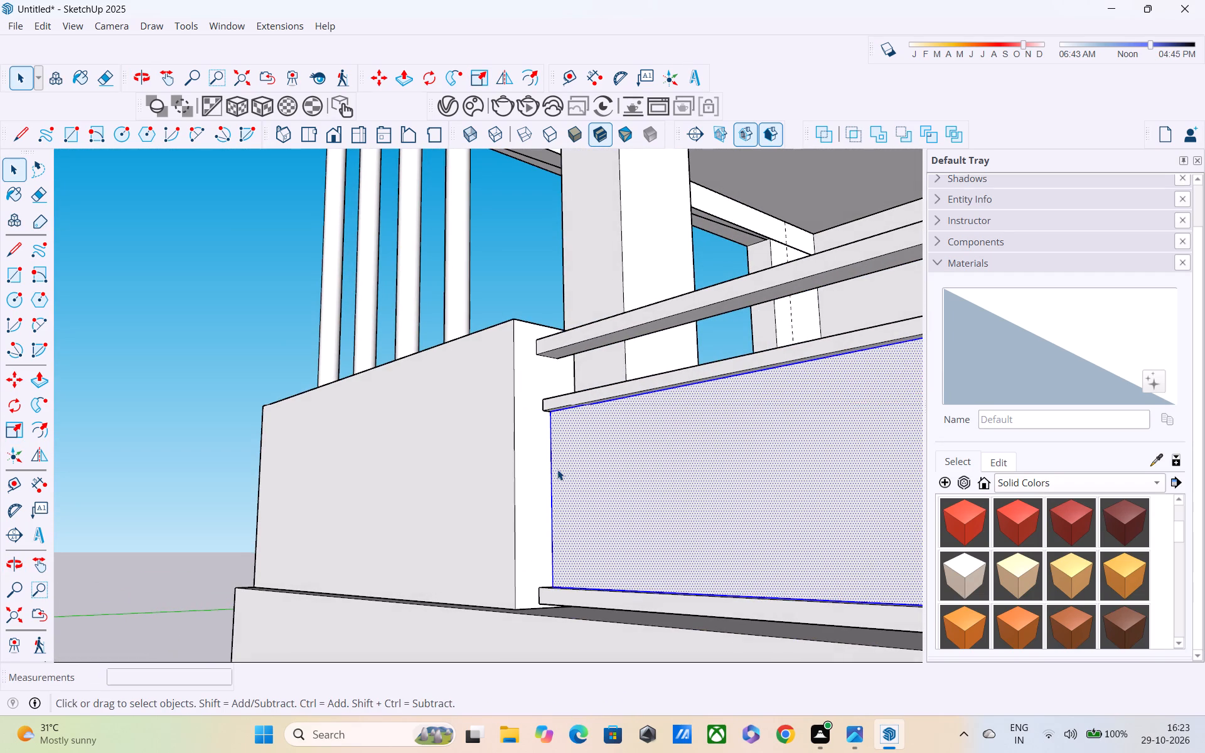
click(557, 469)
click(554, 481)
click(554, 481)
Examine the balcony railing's empty middle bay between the two vertical posts from the front and from below.
scroll(602, 451, down, 10)
middle_drag(635, 464, 327, 439)
middle_drag(358, 451, 419, 513)
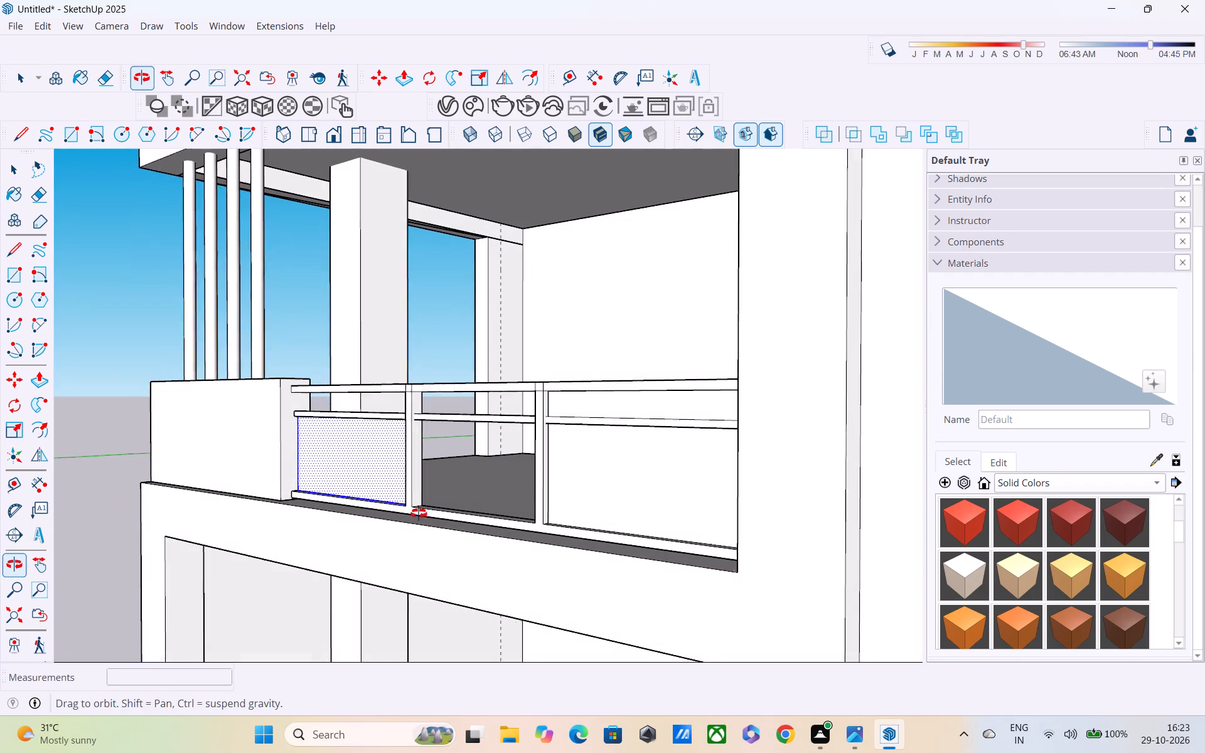
middle_drag(419, 513, 426, 514)
scroll(492, 492, down, 2)
middle_drag(492, 491, 494, 513)
scroll(494, 513, up, 4)
middle_drag(453, 434, 357, 326)
scroll(382, 366, up, 5)
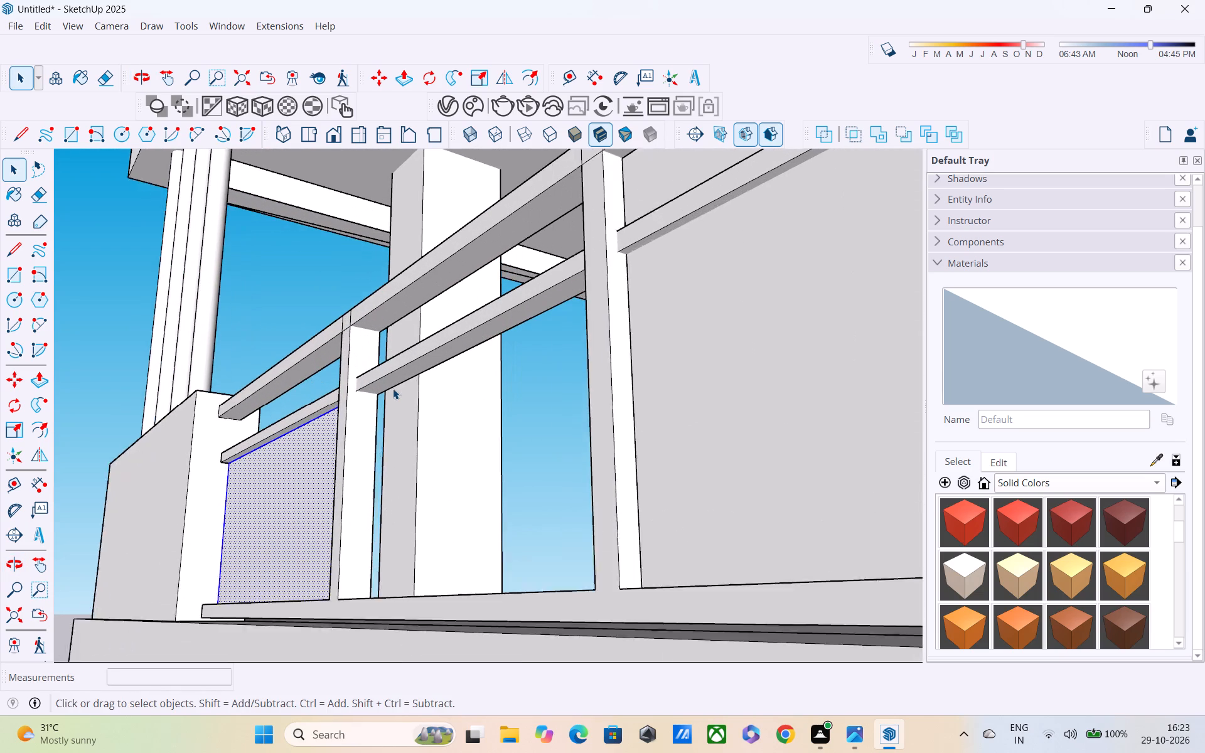
scroll(393, 388, up, 1)
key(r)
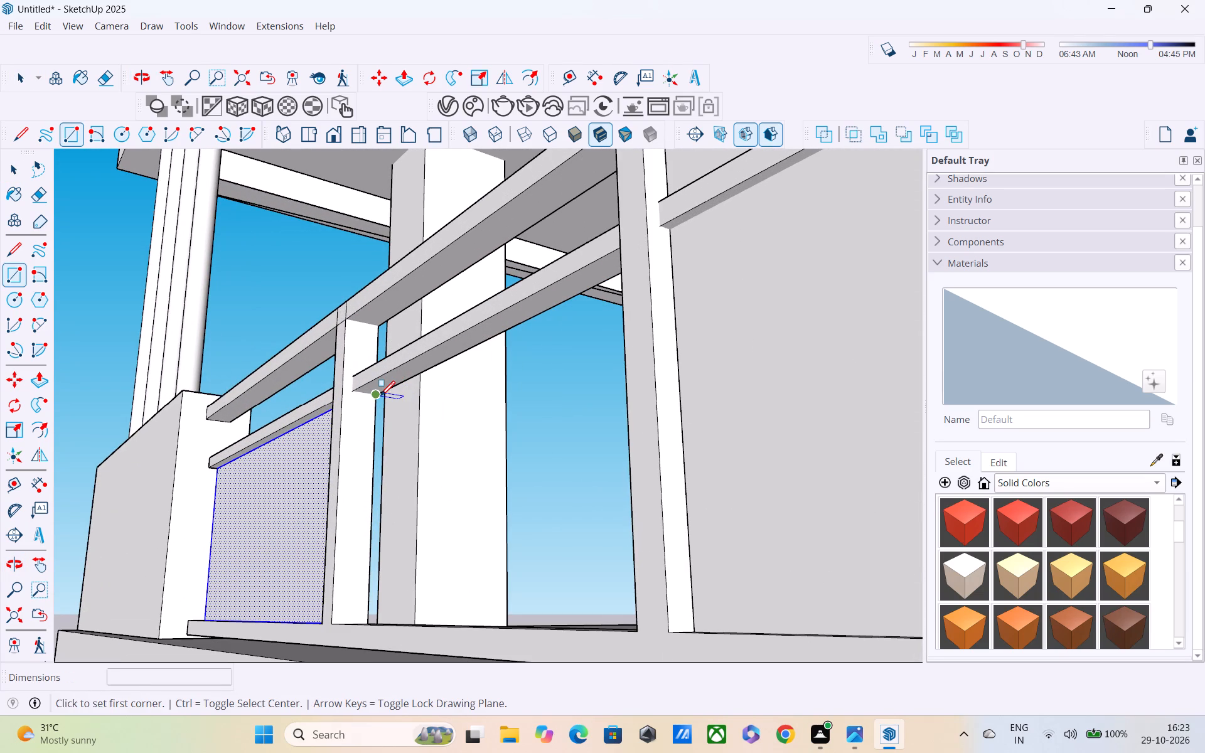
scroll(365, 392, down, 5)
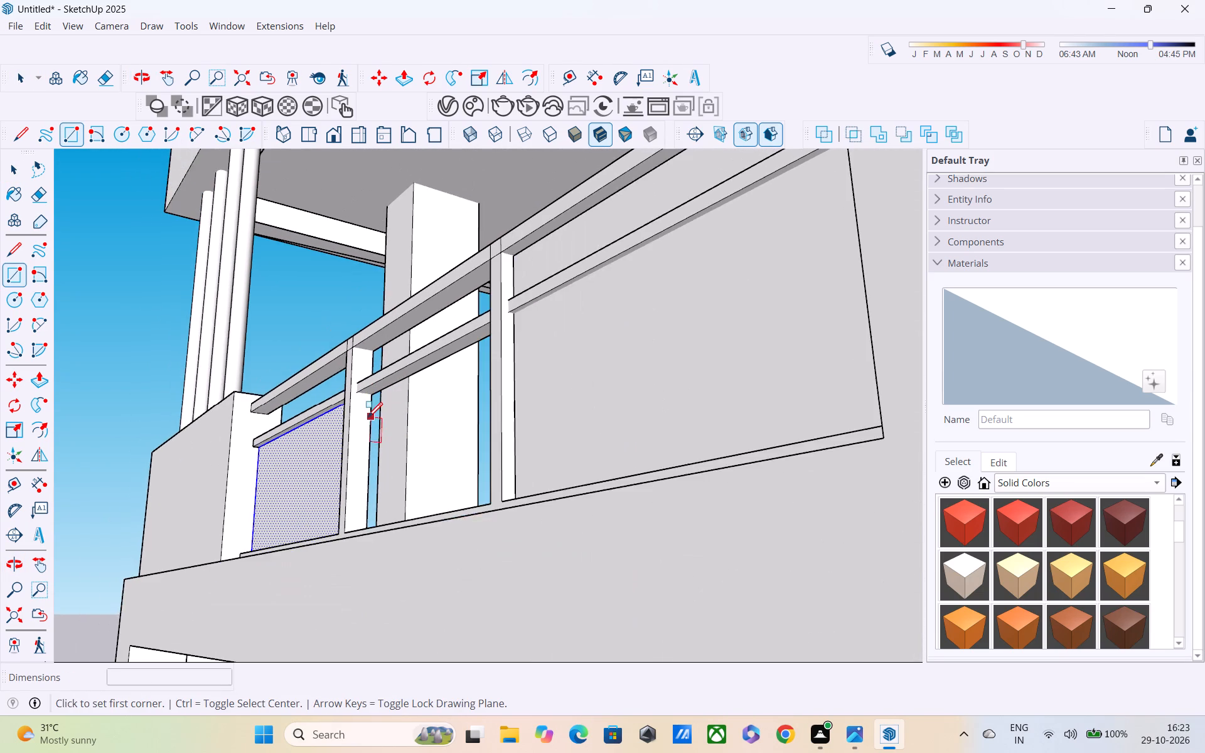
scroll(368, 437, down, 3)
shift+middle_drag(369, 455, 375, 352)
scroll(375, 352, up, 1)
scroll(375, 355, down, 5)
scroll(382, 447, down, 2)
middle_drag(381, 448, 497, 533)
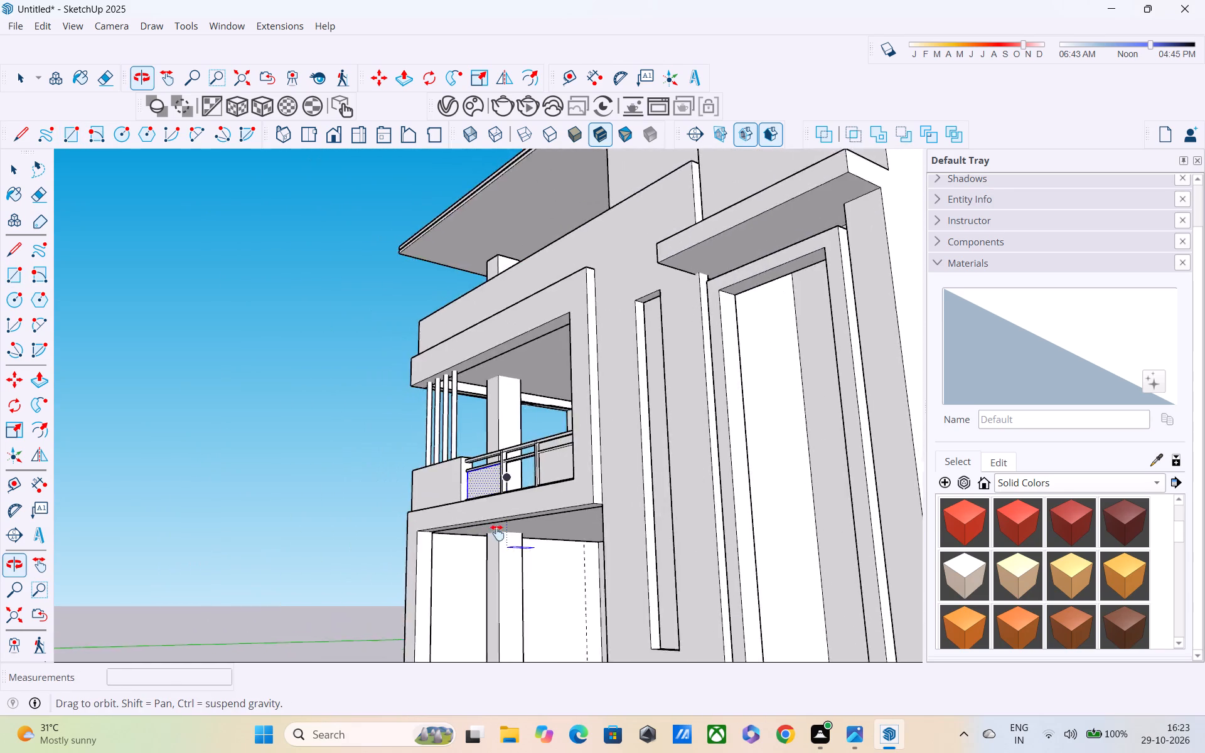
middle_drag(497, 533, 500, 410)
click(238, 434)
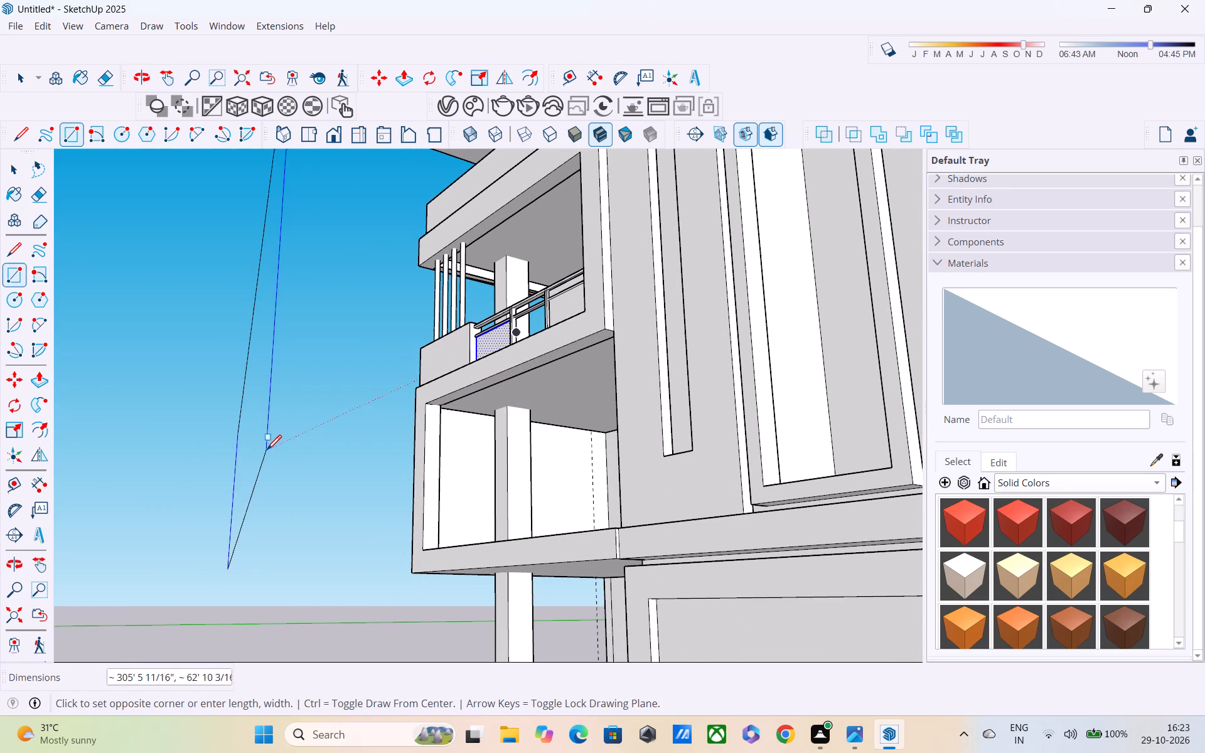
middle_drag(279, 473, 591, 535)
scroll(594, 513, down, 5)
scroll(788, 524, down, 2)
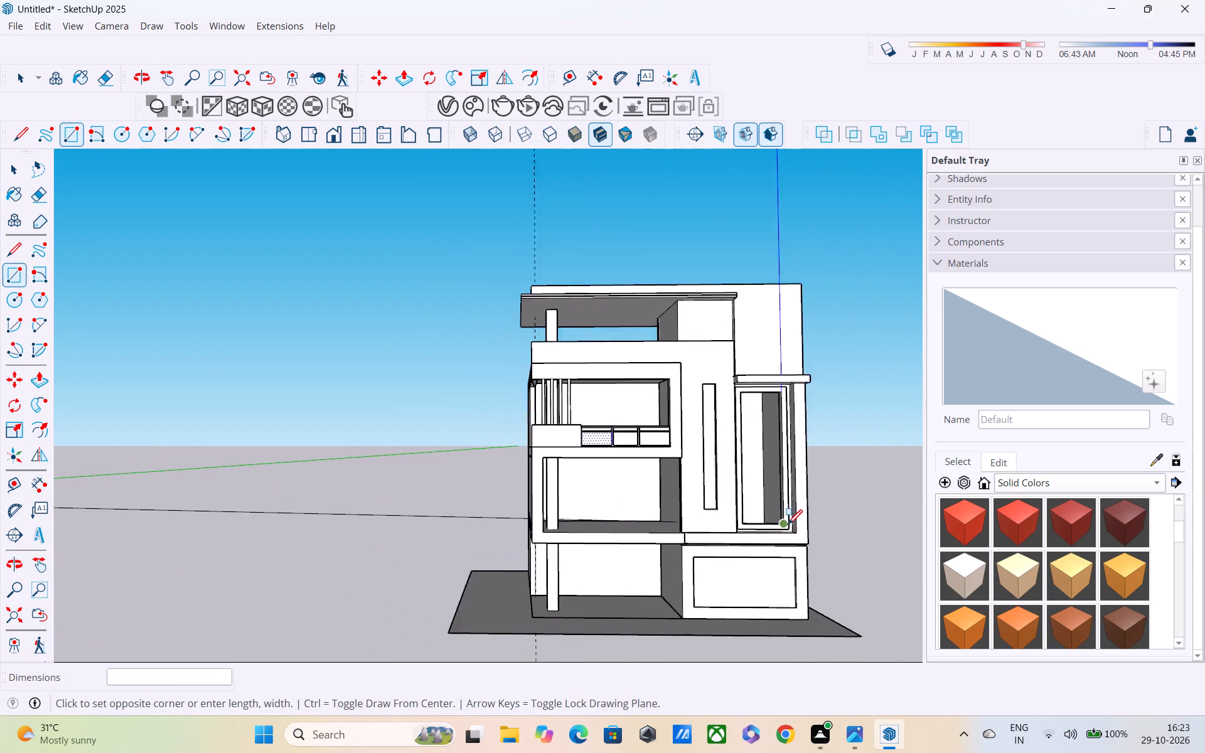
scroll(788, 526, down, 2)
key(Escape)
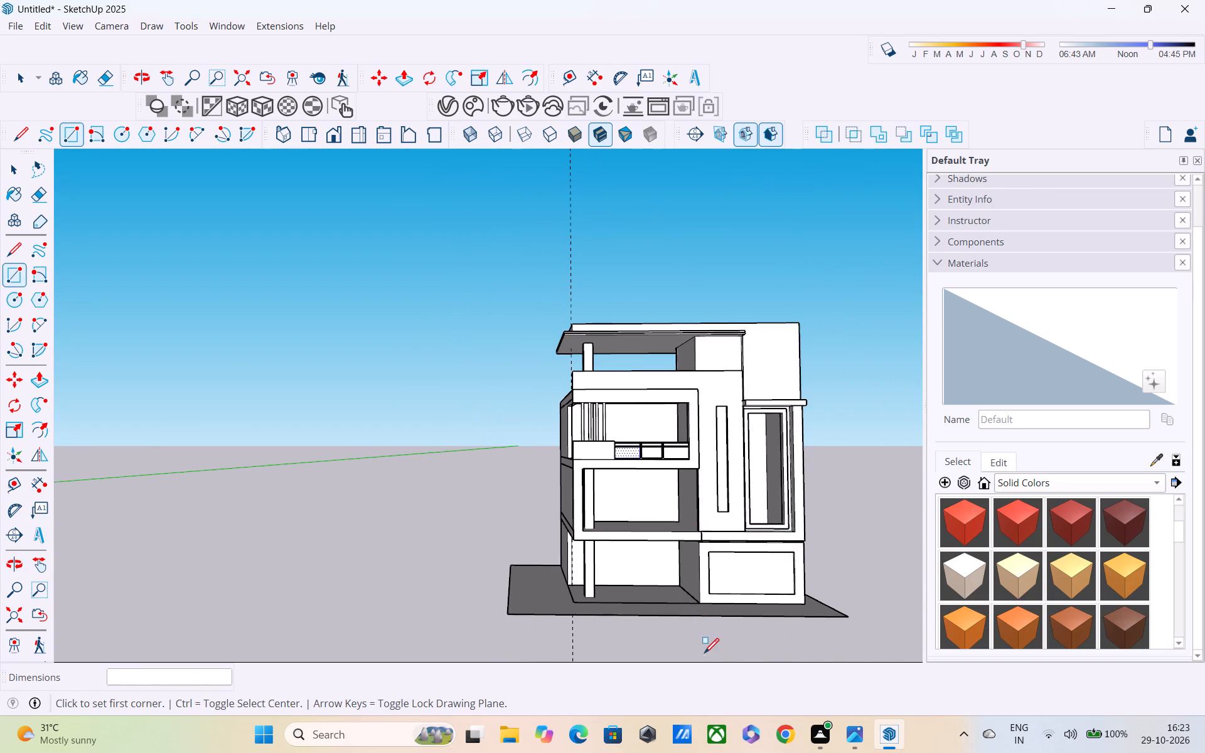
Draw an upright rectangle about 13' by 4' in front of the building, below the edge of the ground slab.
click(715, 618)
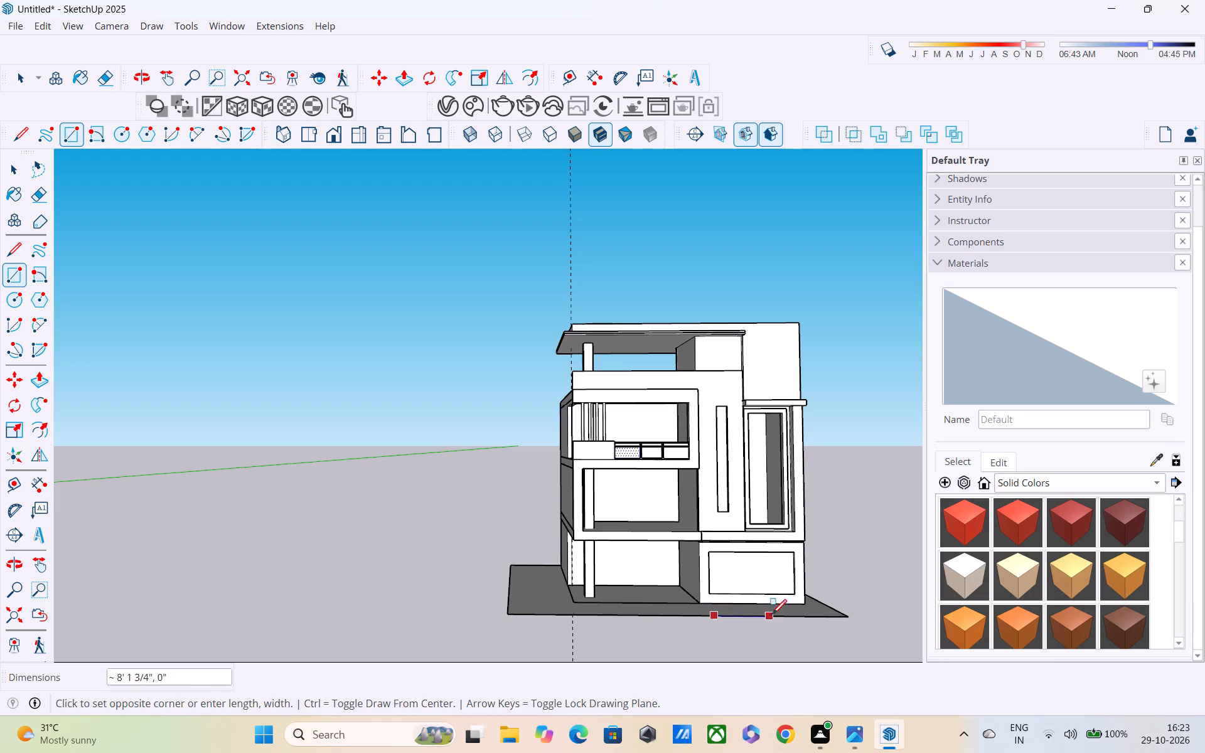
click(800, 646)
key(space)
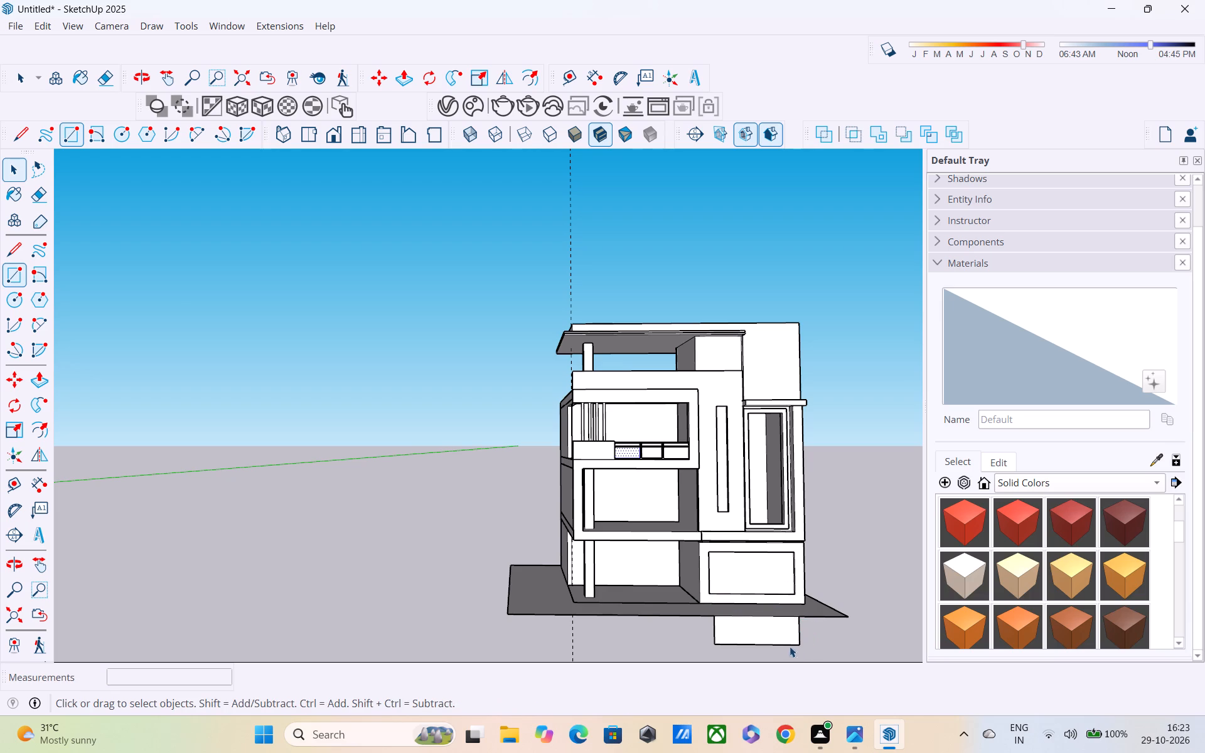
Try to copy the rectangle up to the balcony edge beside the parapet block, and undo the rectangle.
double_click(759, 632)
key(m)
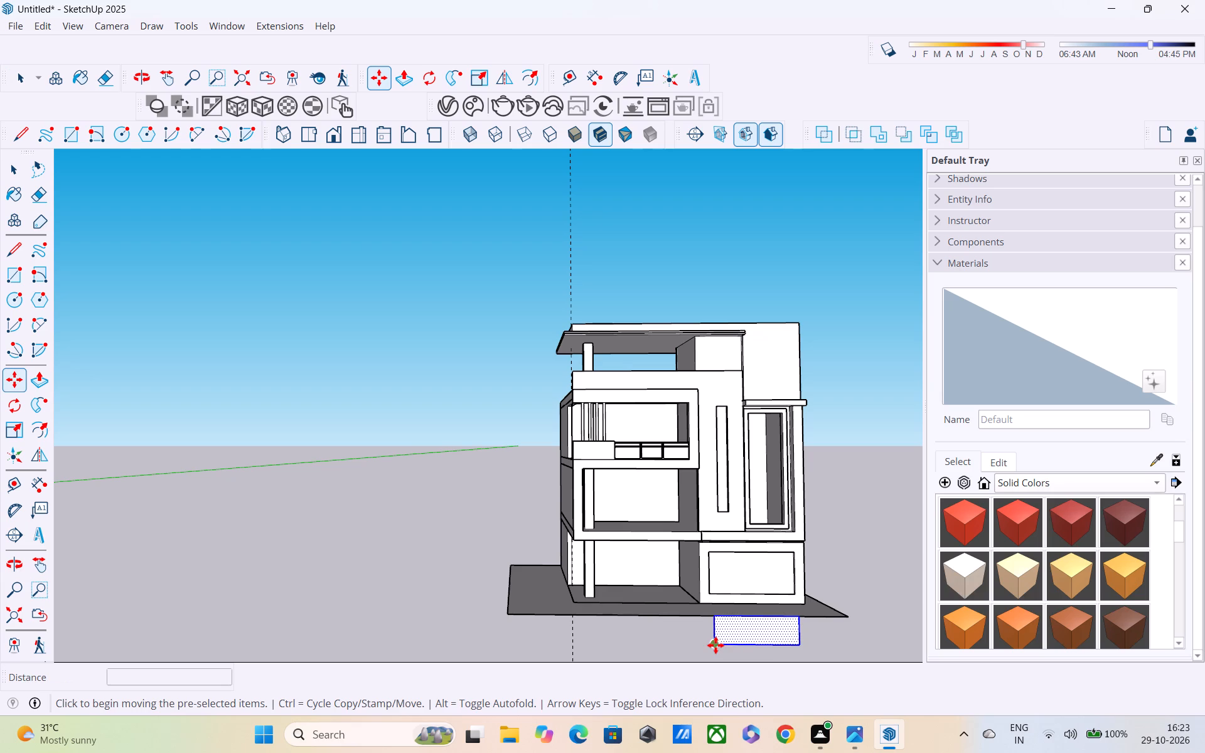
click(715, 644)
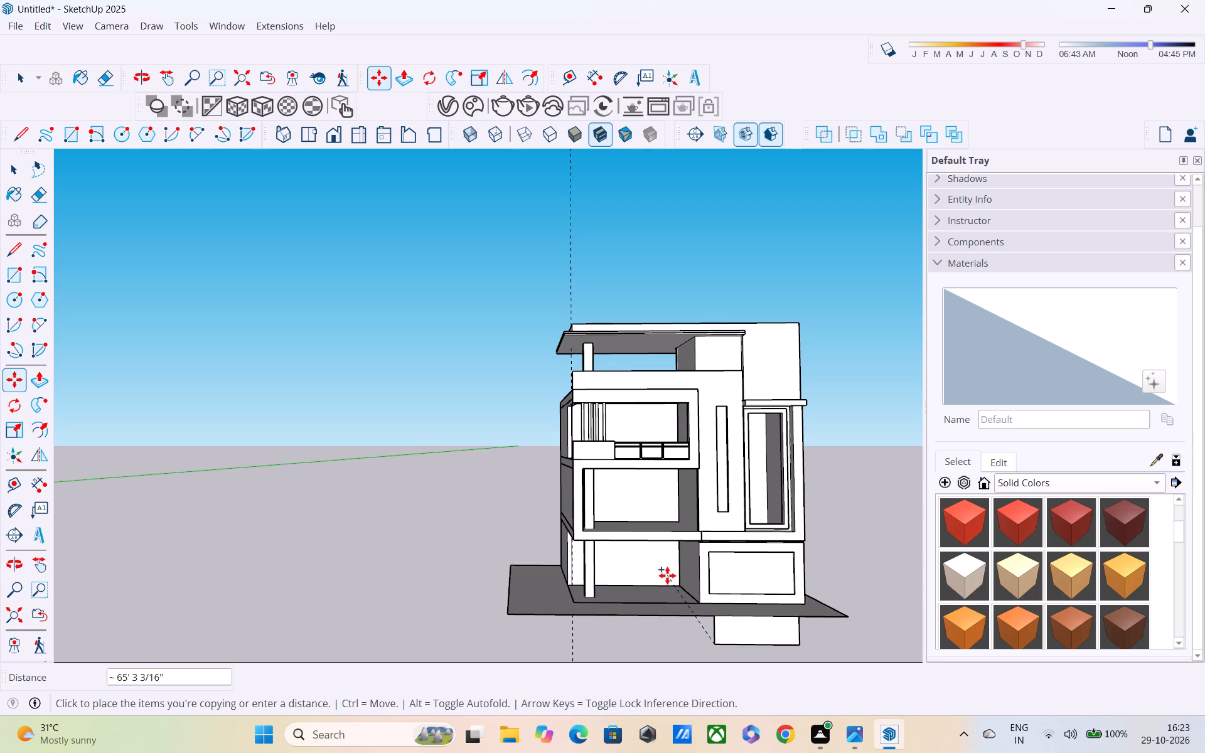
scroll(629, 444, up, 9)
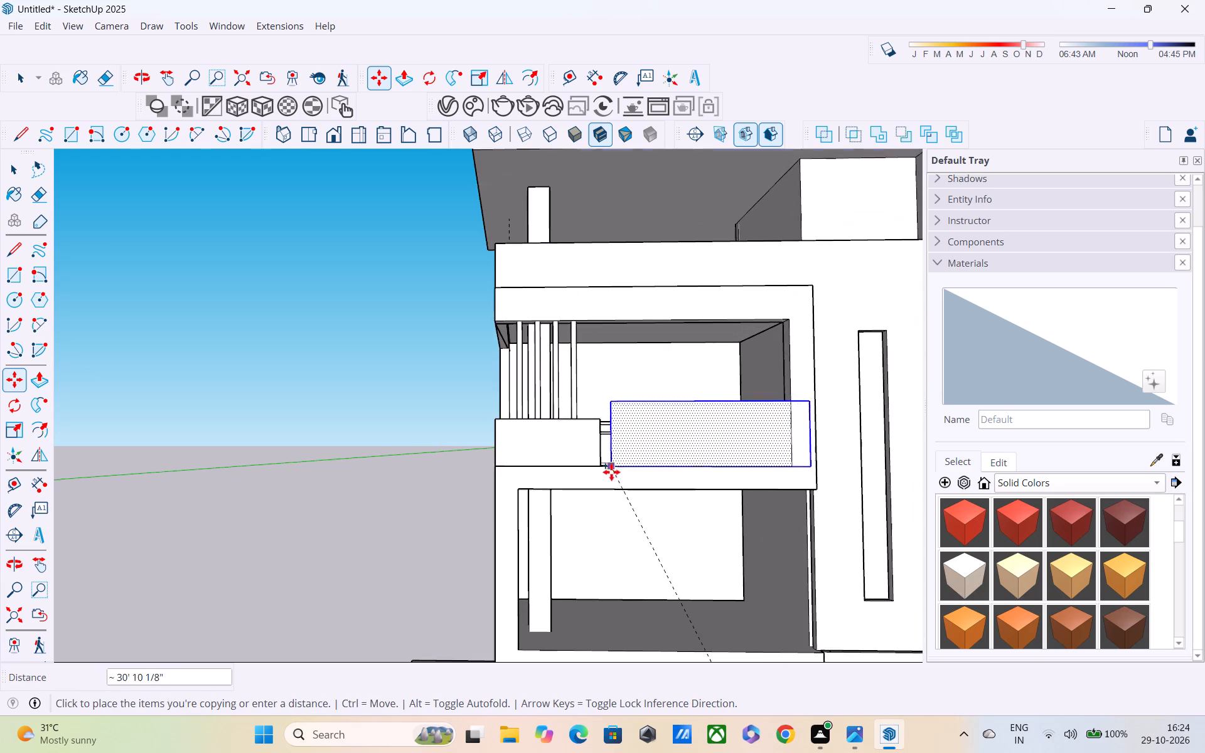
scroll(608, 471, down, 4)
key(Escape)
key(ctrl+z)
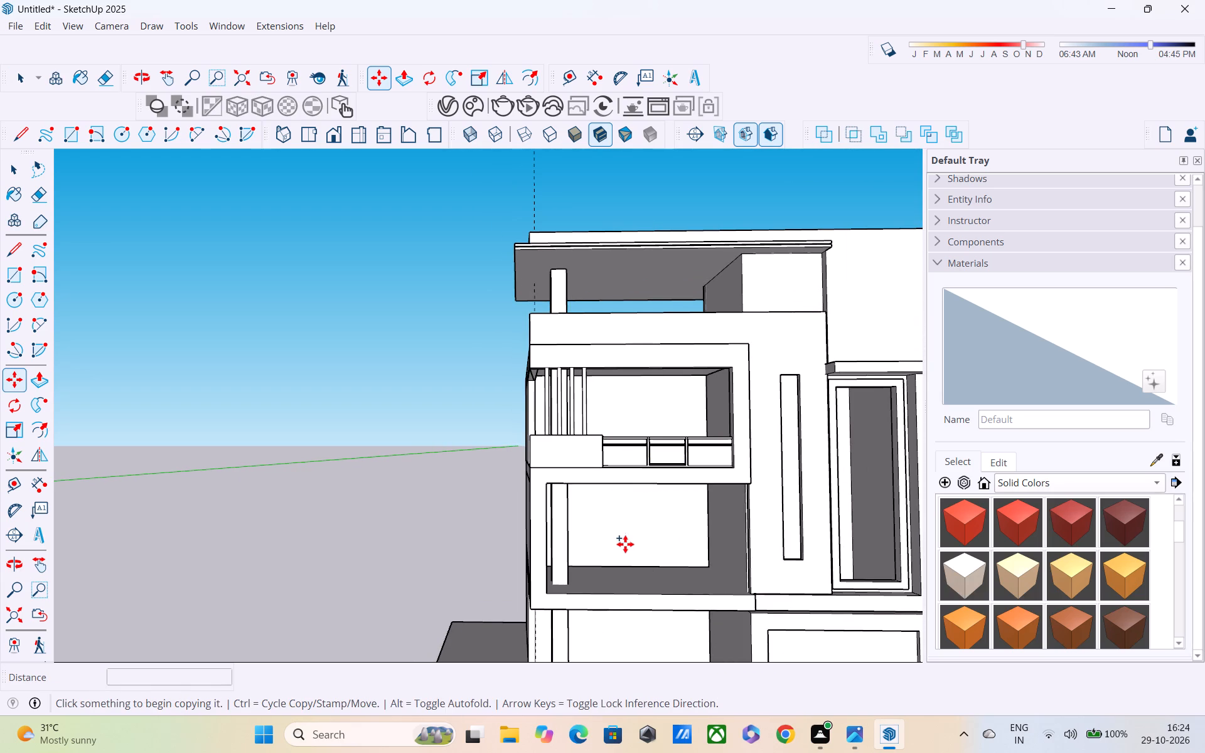
Draw an upright rectangle about 8' 9" by 2' 8" in front of the building, below the edge of the ground slab.
scroll(616, 543, down, 5)
middle_drag(632, 591, 550, 419)
scroll(550, 427, down, 3)
middle_drag(555, 441, 581, 555)
scroll(566, 496, up, 3)
middle_drag(565, 494, 626, 411)
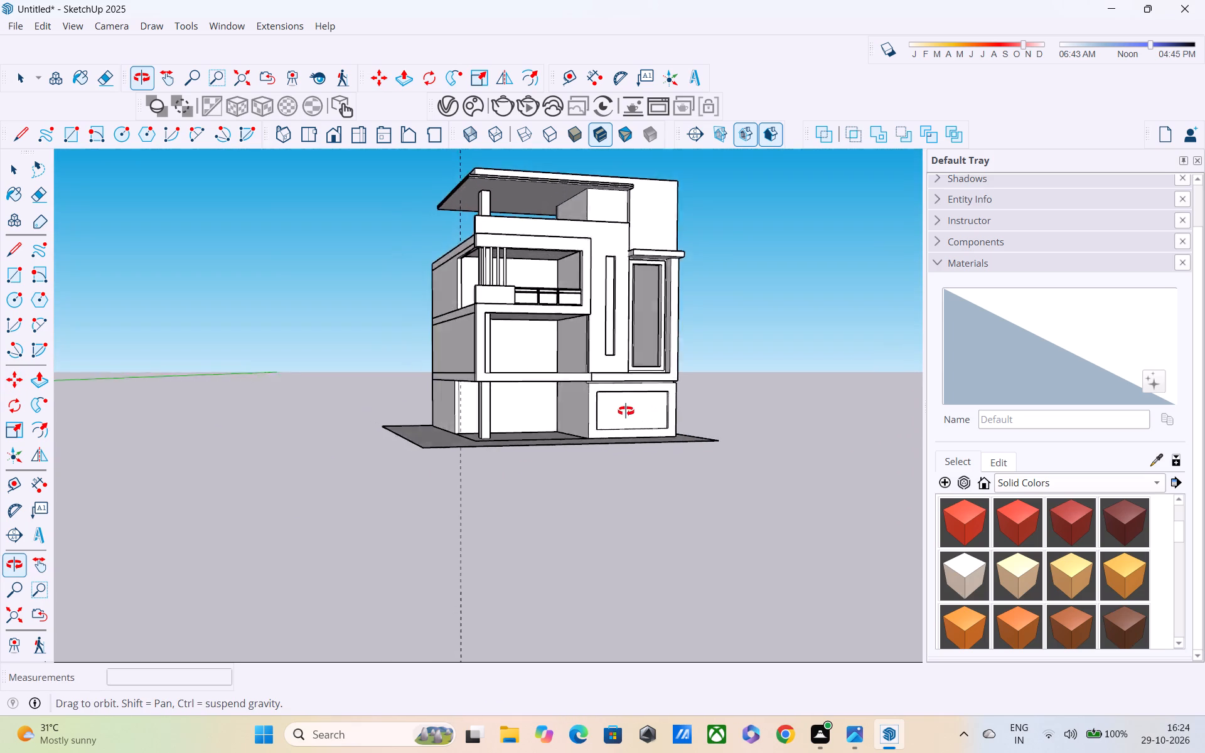
middle_drag(626, 411, 506, 410)
key(r)
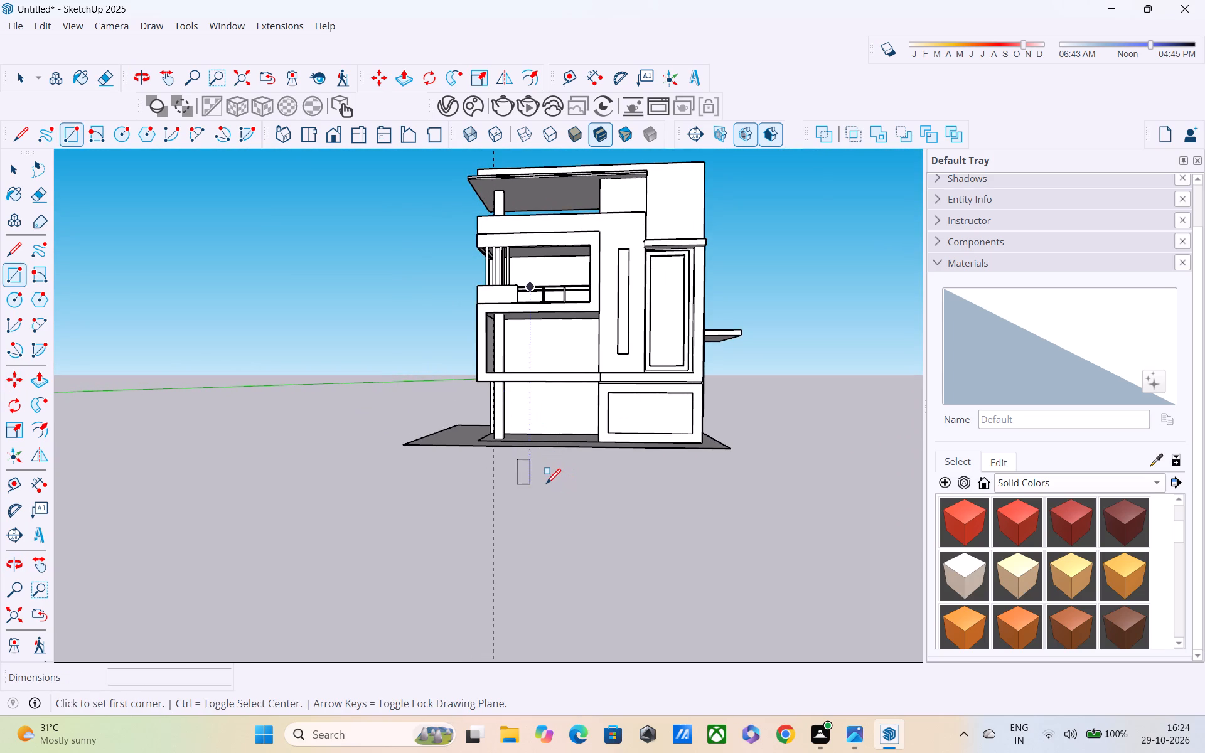
click(545, 485)
click(584, 503)
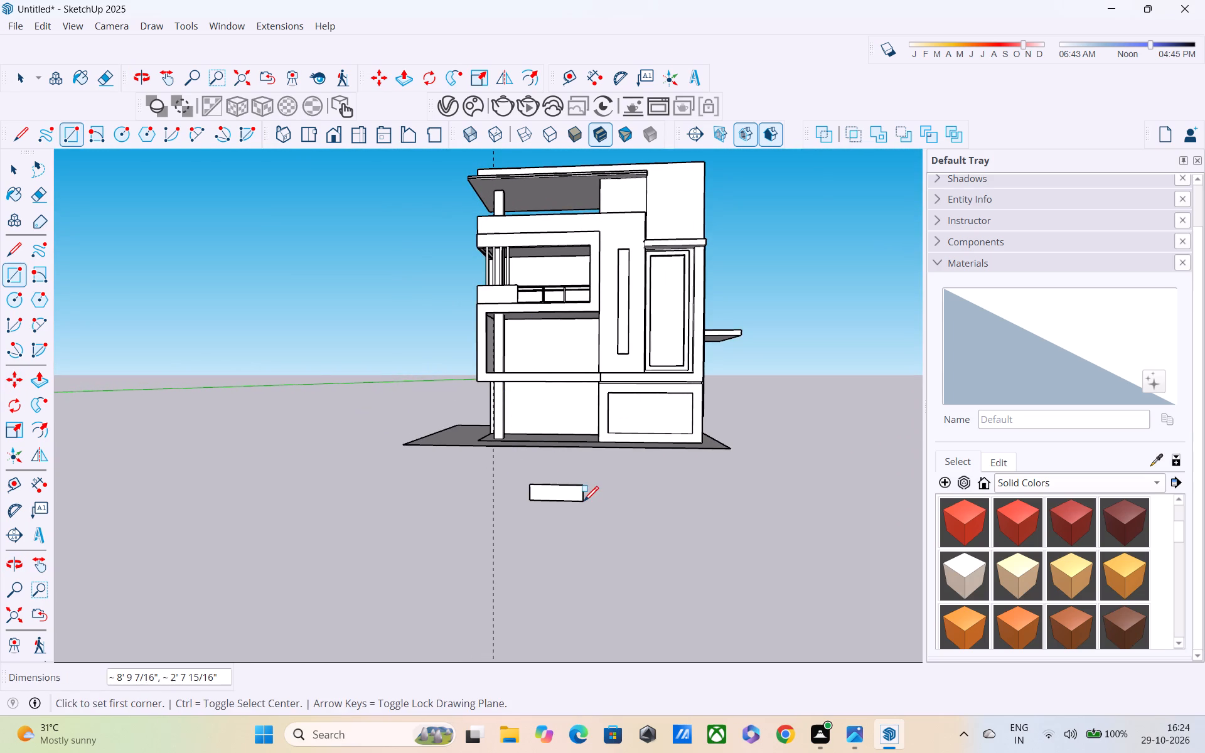
Scale the rectangle down to about 0.70 of its width and 0.73 of its height, and narrow it a little further.
key(space)
scroll(557, 486, up, 3)
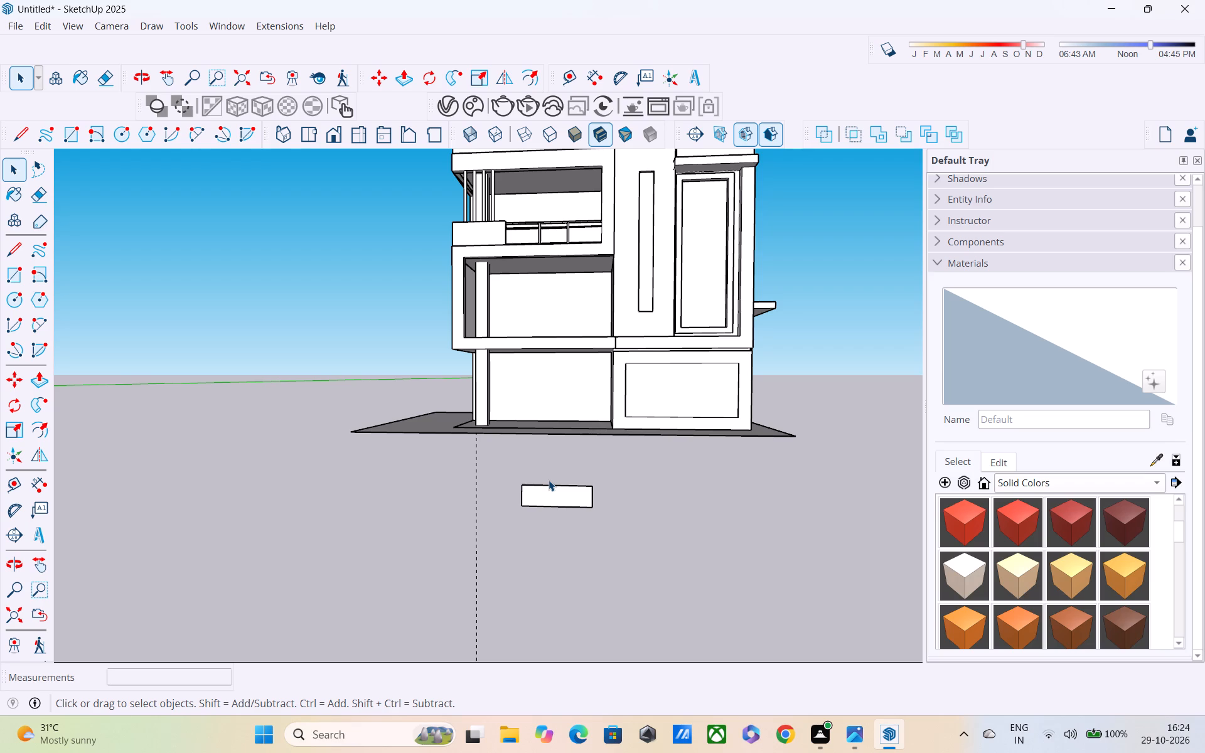
text(sc)
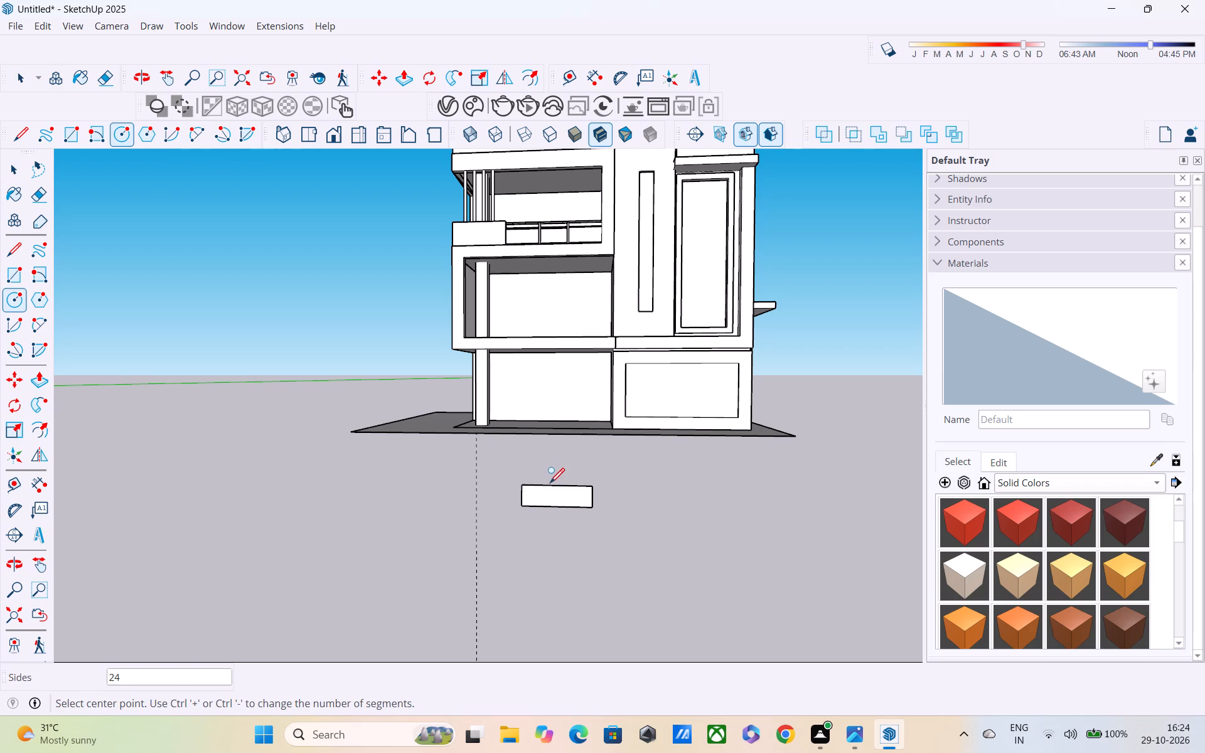
key(space)
click(553, 497)
double_click(553, 497)
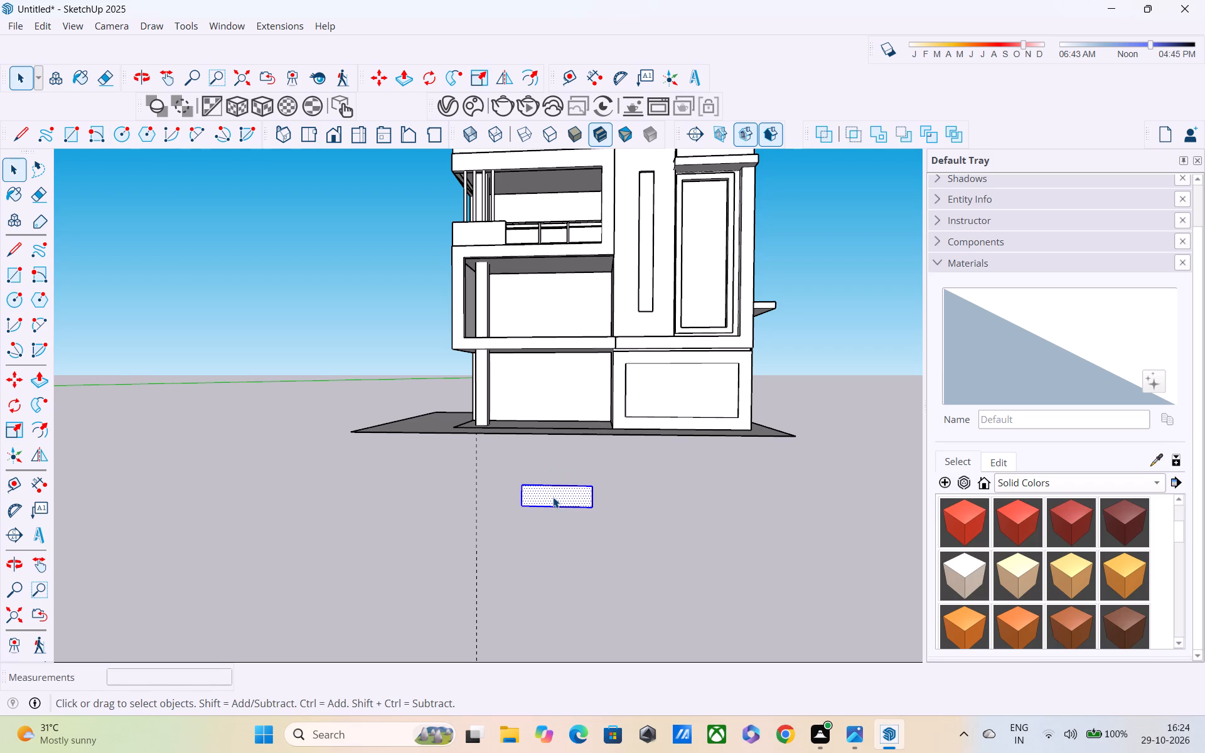
text(sc)
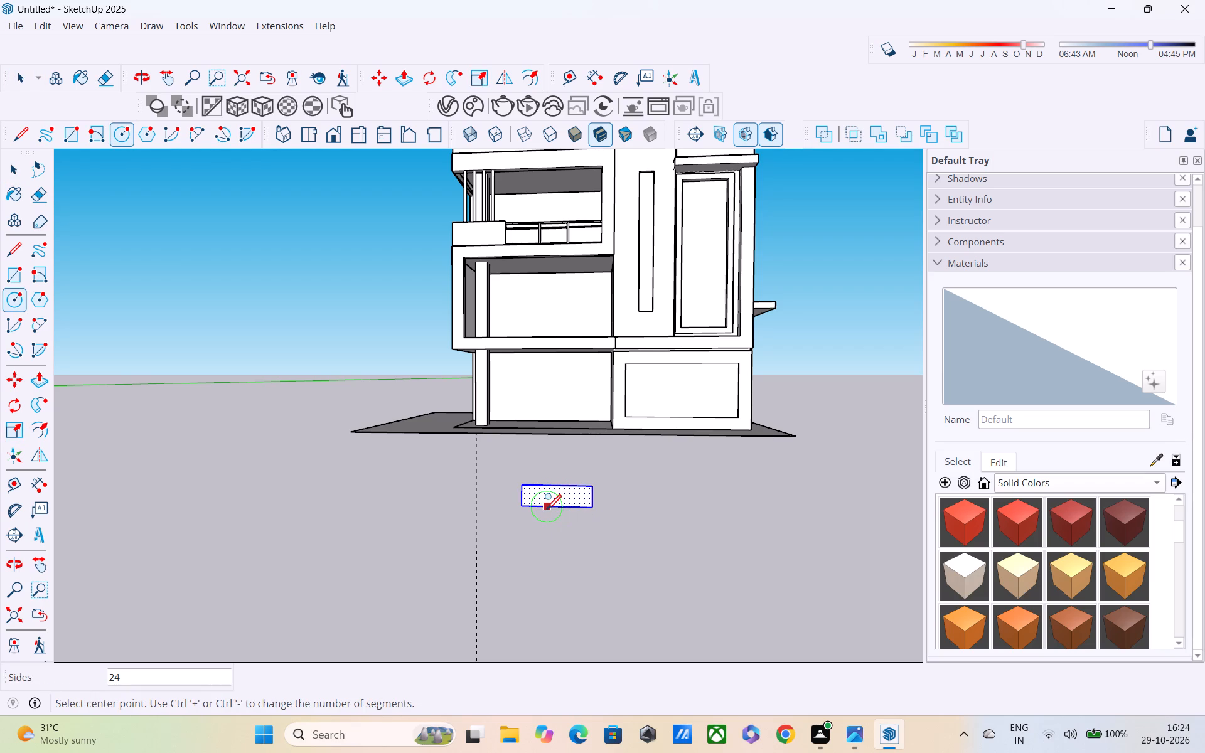
key(Escape)
key(s)
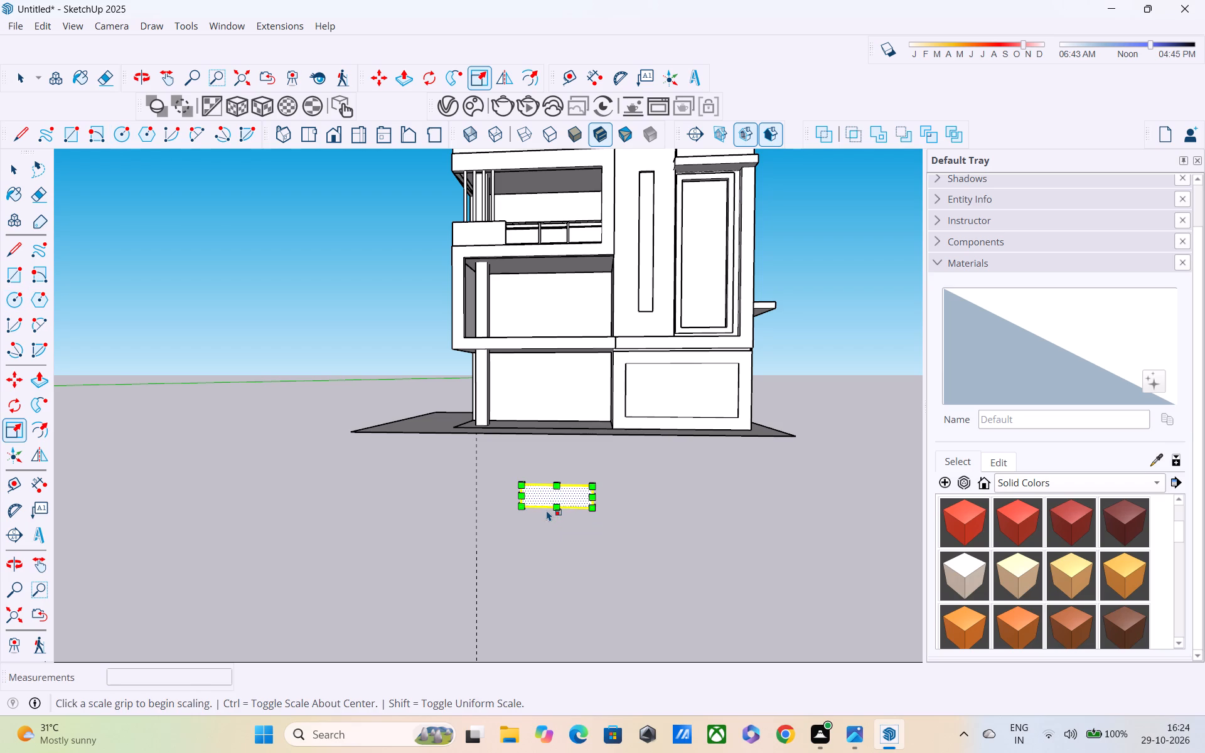
scroll(530, 494, up, 7)
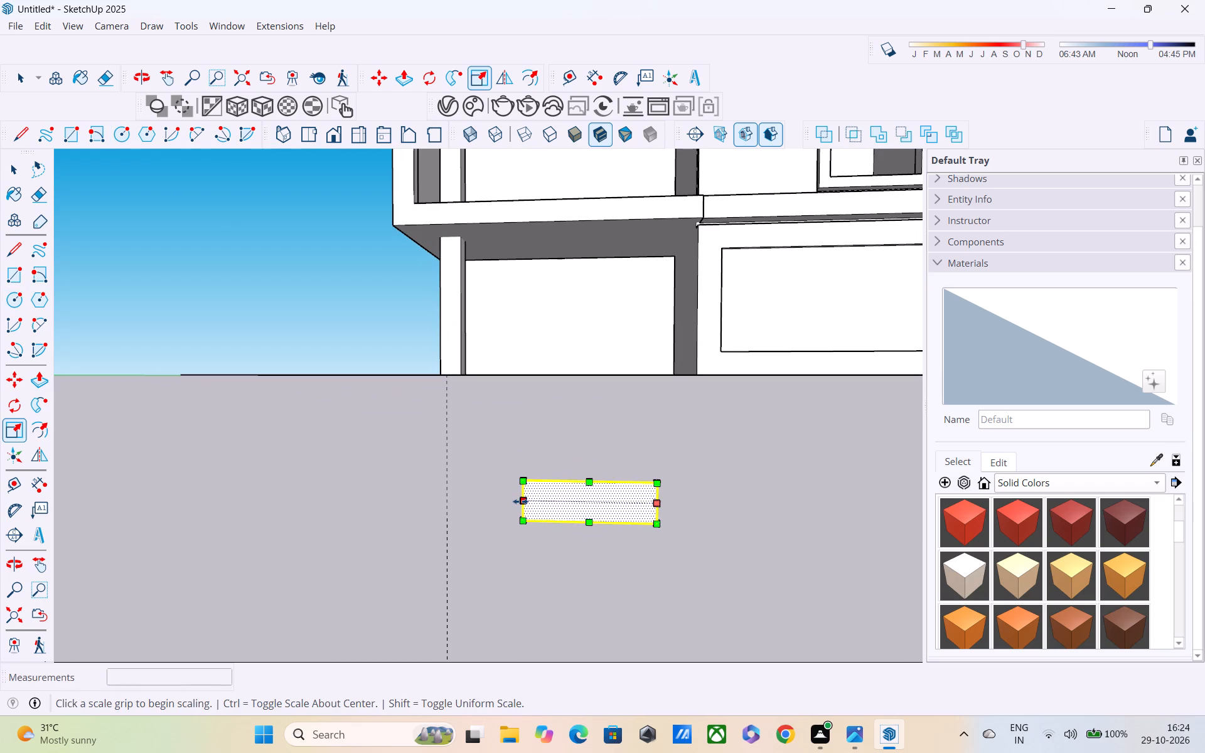
click(520, 501)
click(563, 515)
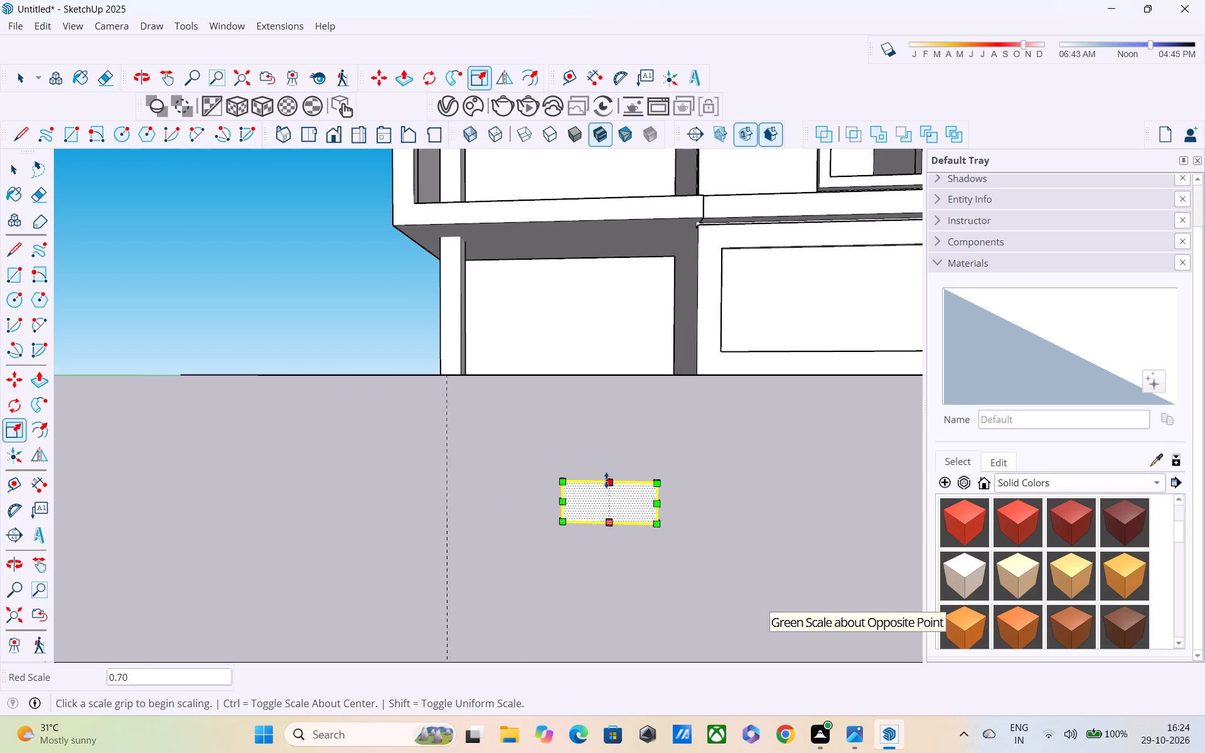
drag(606, 480, 609, 494)
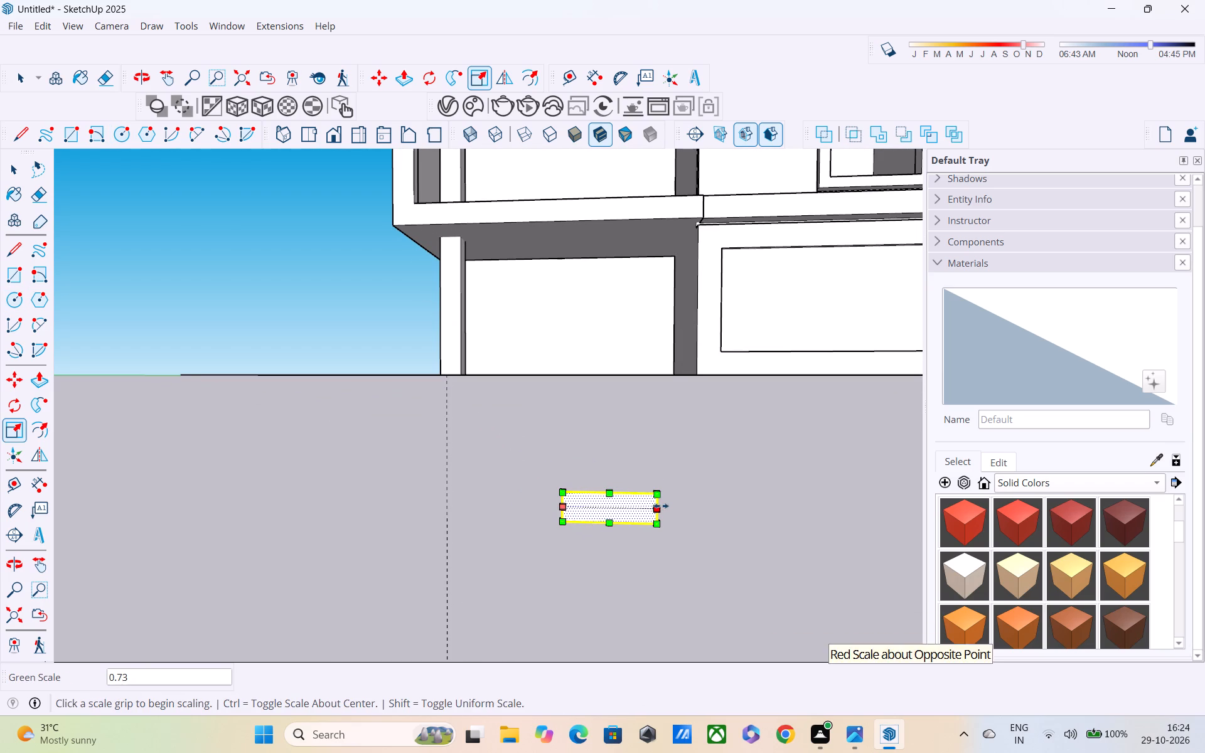
click(661, 505)
click(641, 514)
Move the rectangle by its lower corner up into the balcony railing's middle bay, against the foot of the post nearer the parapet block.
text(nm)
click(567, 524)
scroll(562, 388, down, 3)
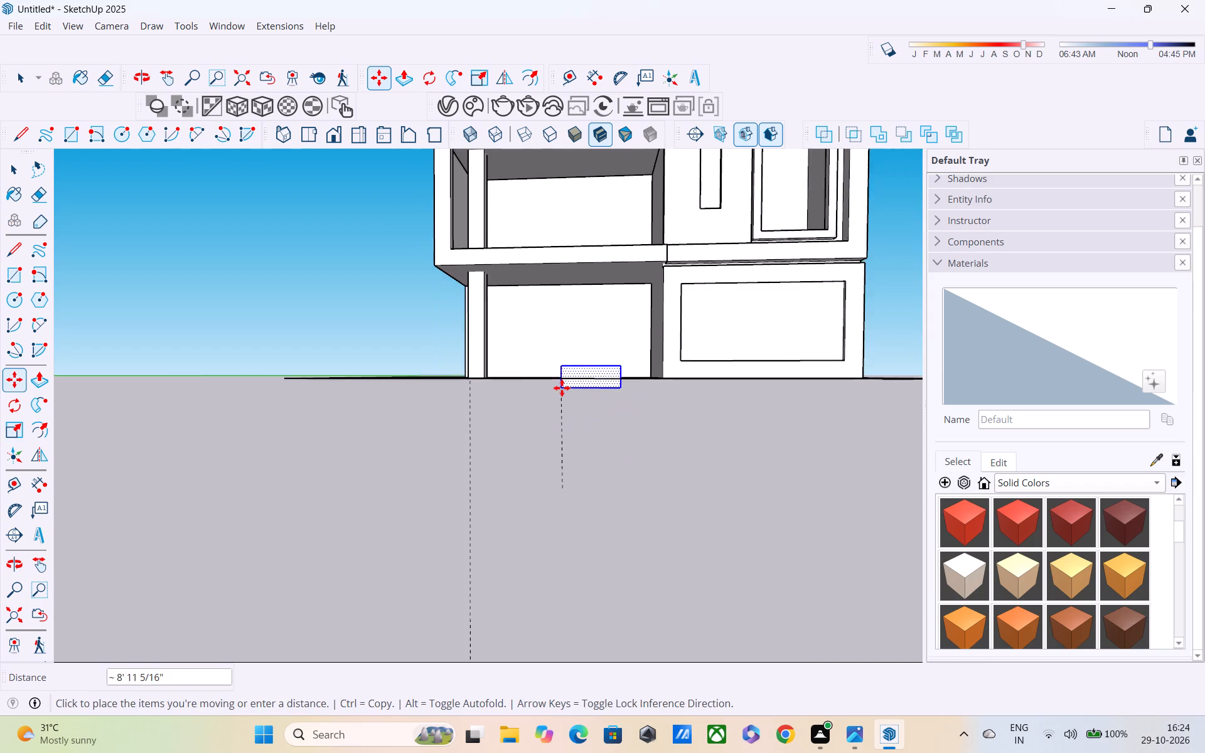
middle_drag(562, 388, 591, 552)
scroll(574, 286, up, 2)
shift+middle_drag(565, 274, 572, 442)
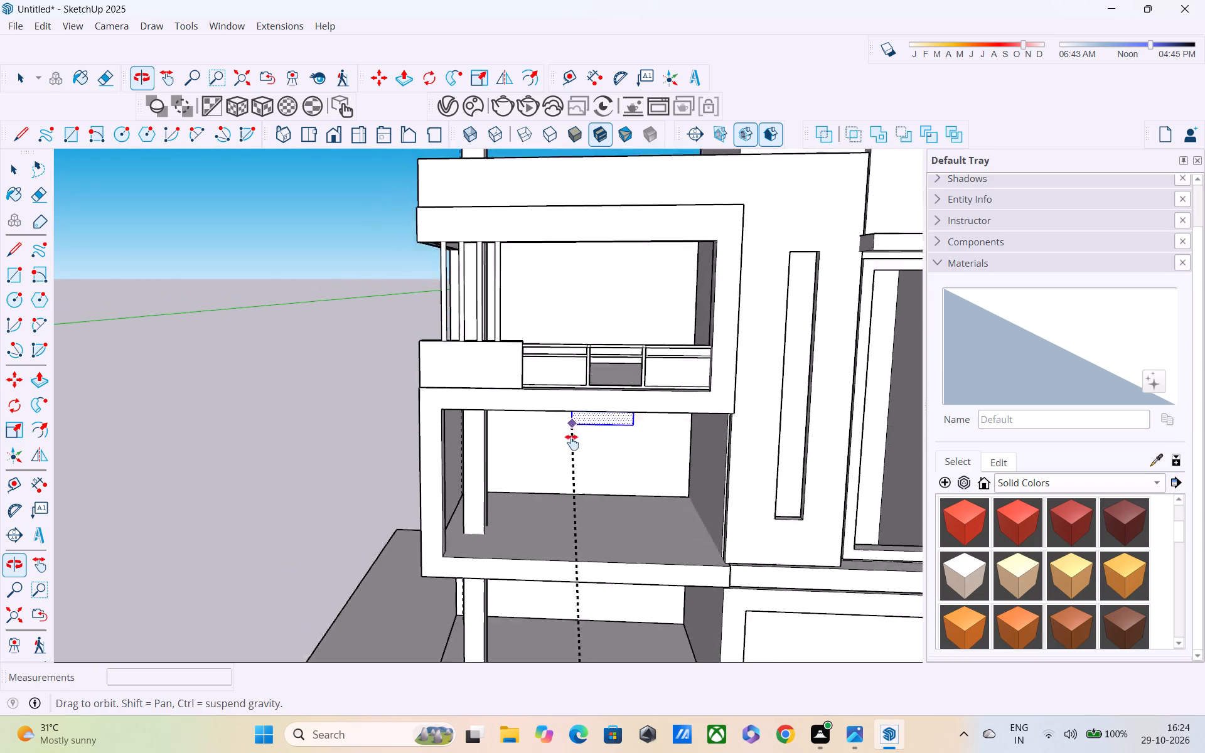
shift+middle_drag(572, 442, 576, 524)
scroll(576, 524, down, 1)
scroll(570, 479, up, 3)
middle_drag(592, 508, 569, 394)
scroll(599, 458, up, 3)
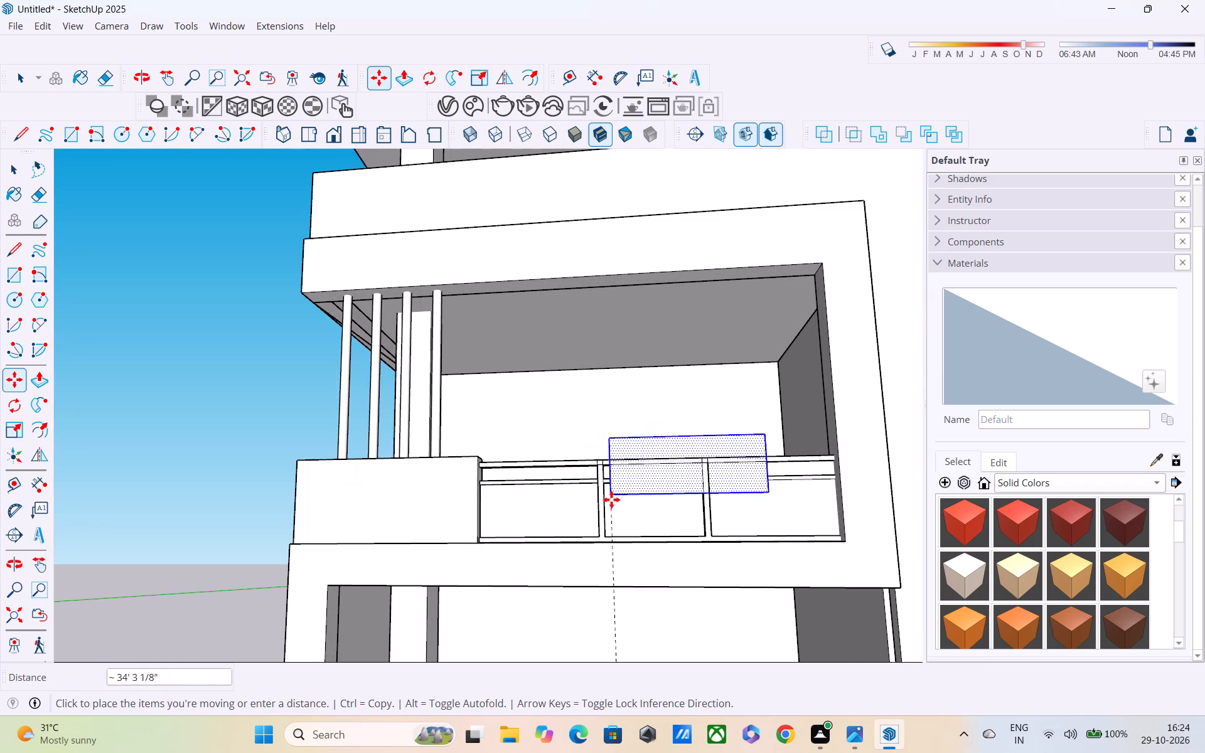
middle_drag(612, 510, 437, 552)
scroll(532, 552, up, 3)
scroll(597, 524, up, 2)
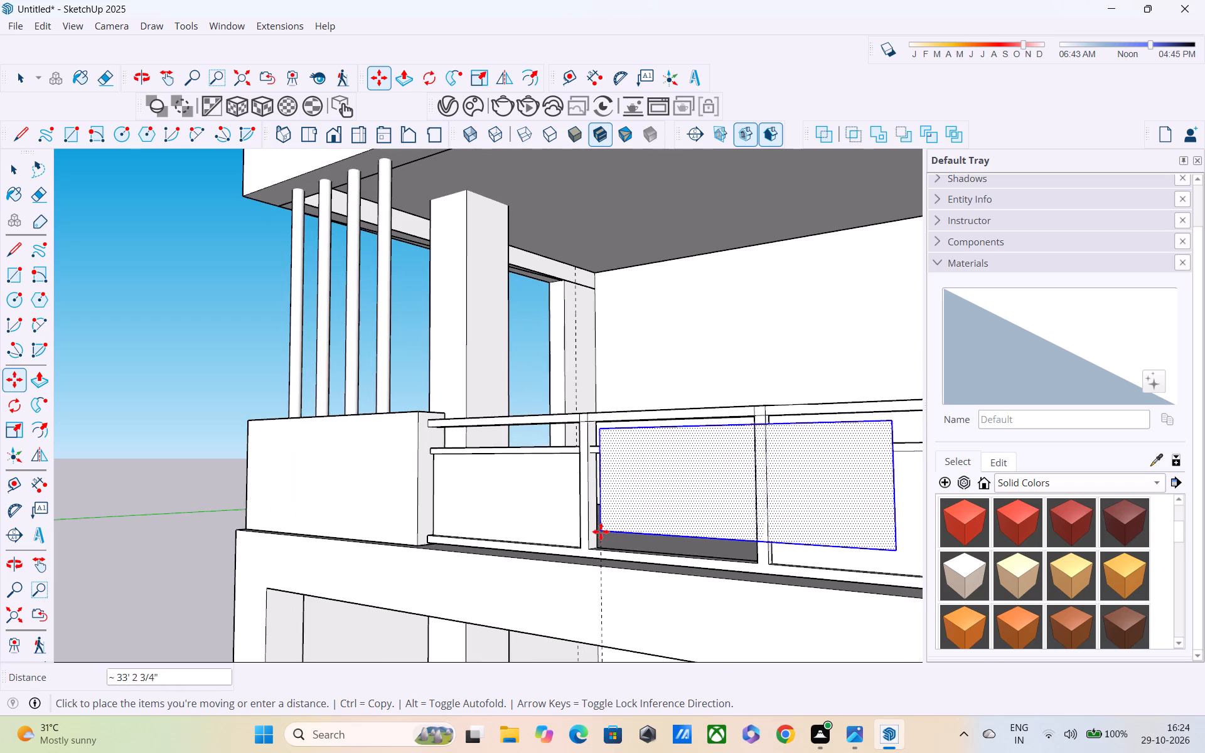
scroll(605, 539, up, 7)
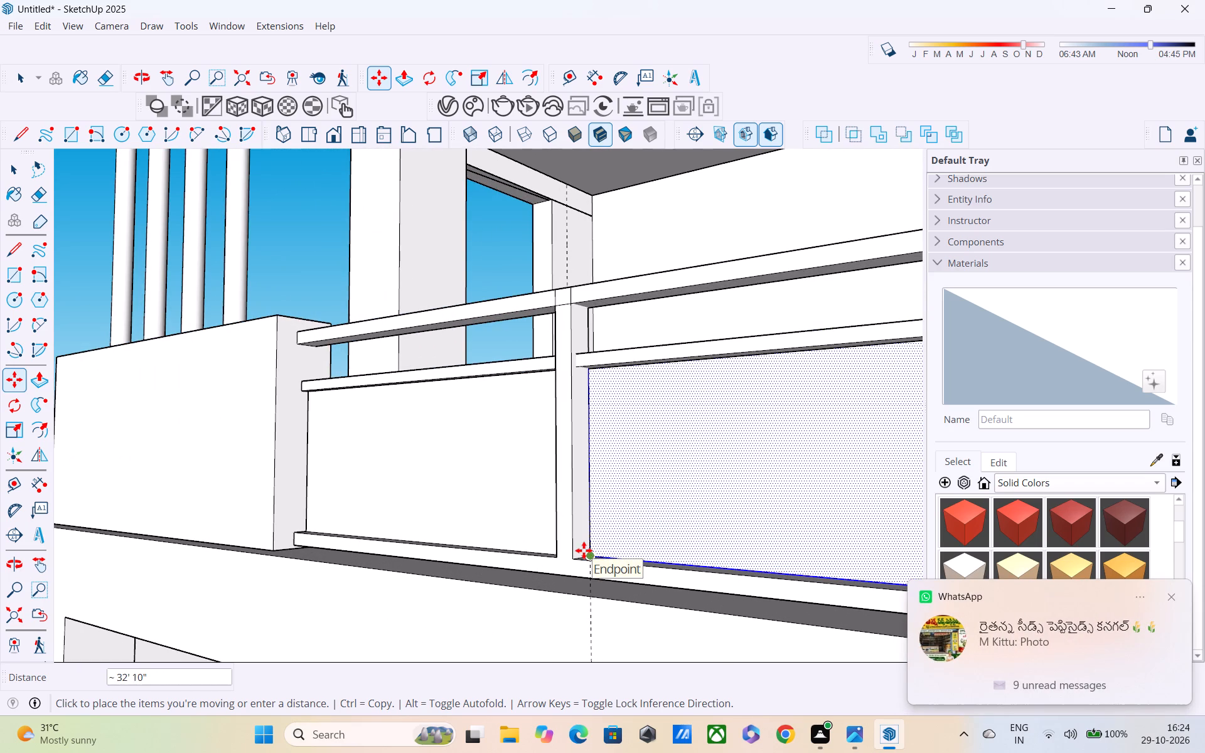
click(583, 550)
Examine how the panel fits between the two posts of the middle bay from outside, from above and from the balcony side.
scroll(582, 549, down, 5)
shift+middle_drag(582, 549, 370, 543)
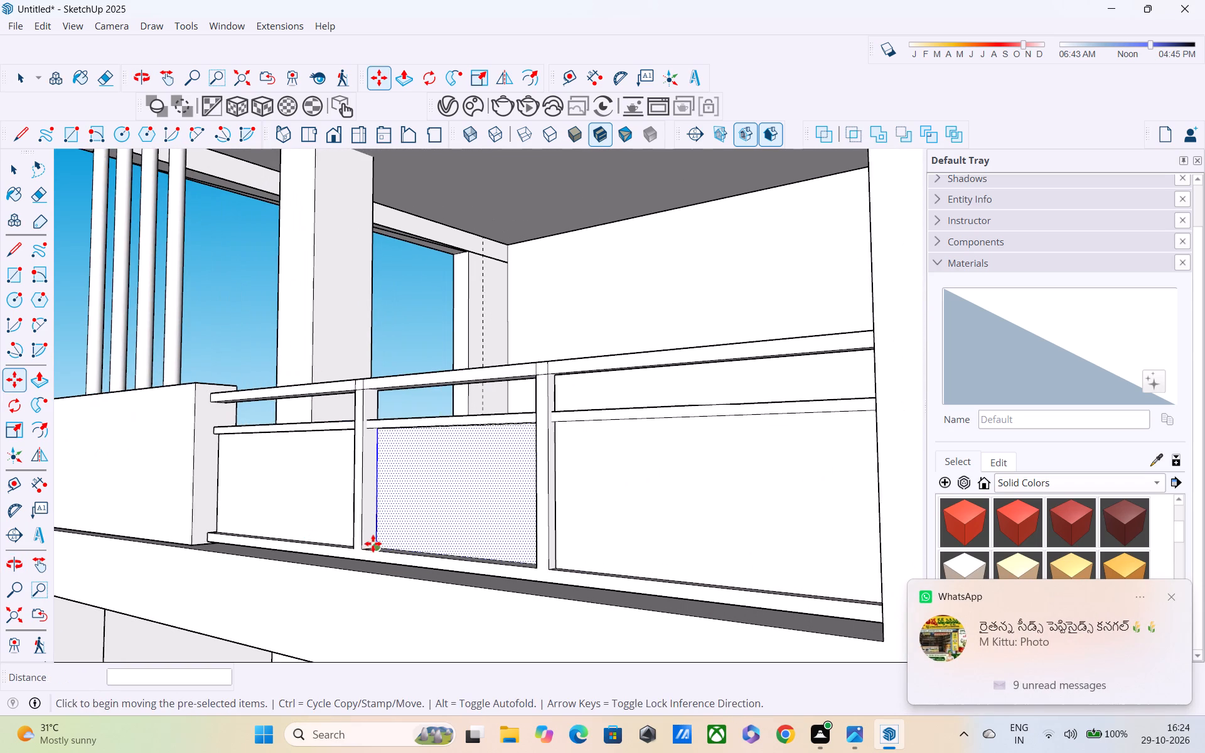
scroll(374, 543, up, 1)
middle_drag(375, 544, 190, 570)
scroll(186, 648, down, 1)
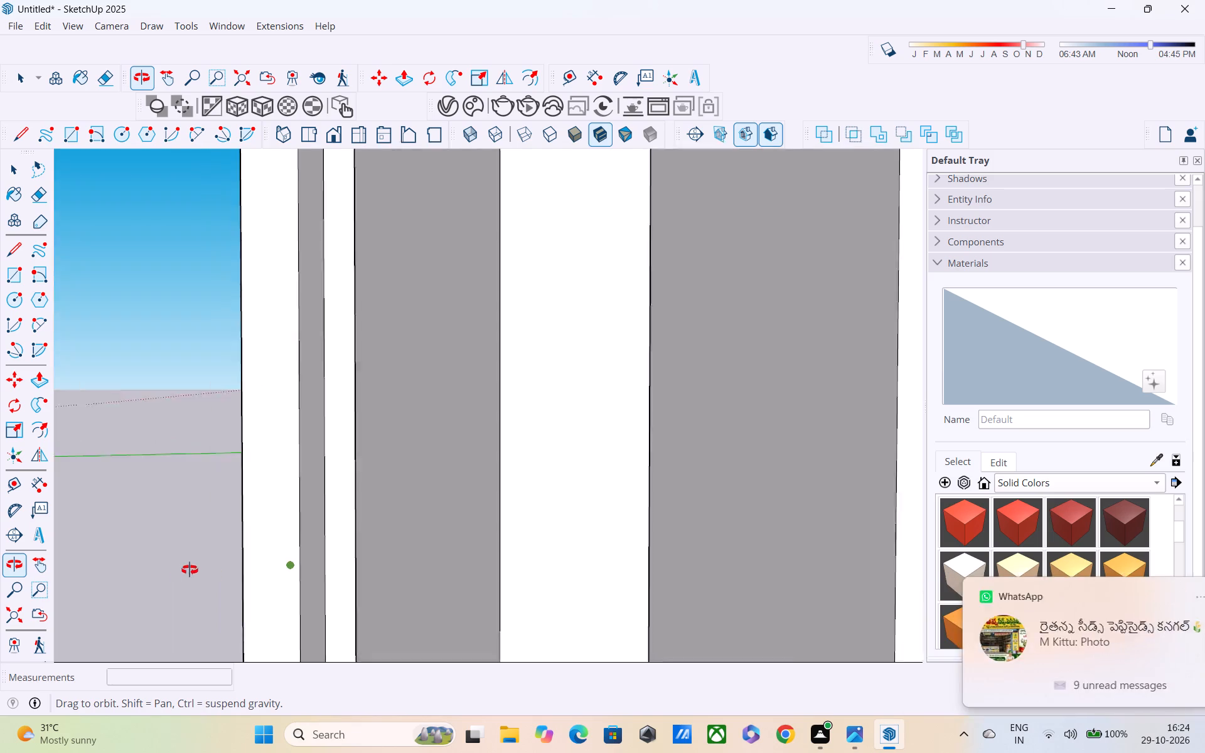
middle_drag(190, 570, 260, 538)
scroll(330, 515, up, 4)
middle_drag(340, 479, 461, 622)
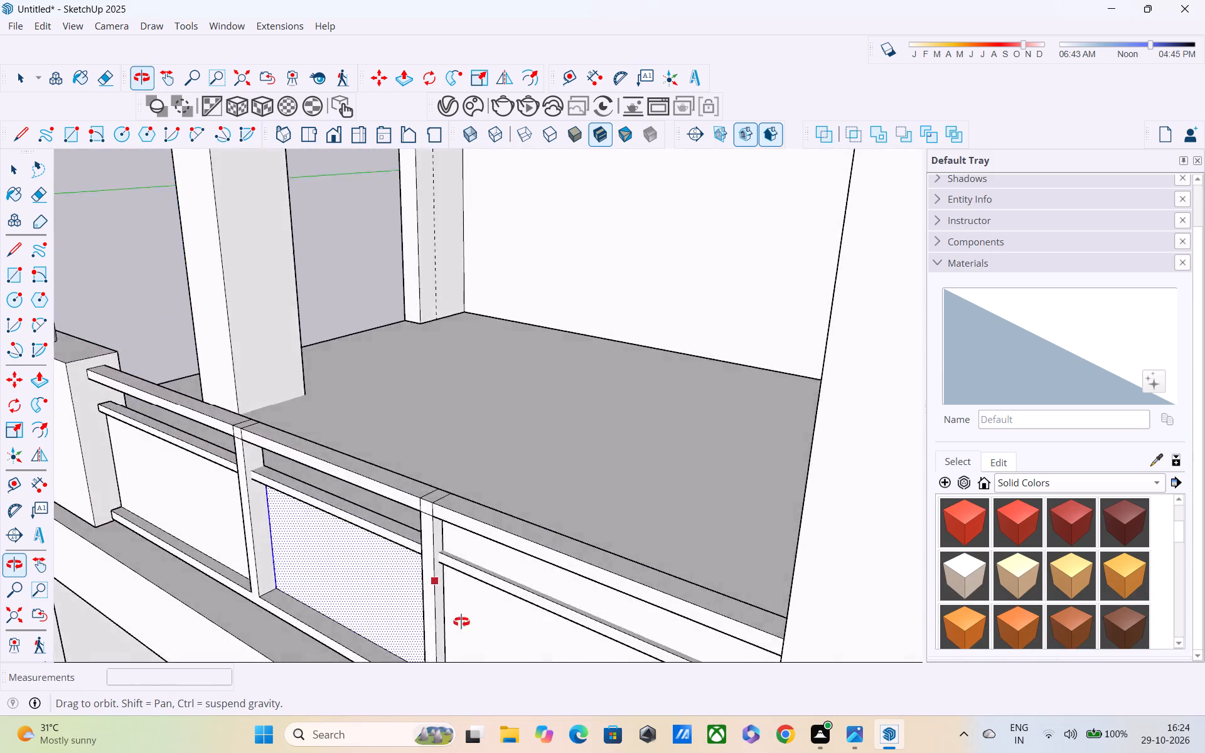
middle_drag(461, 622, 369, 563)
scroll(366, 572, up, 2)
scroll(385, 470, up, 3)
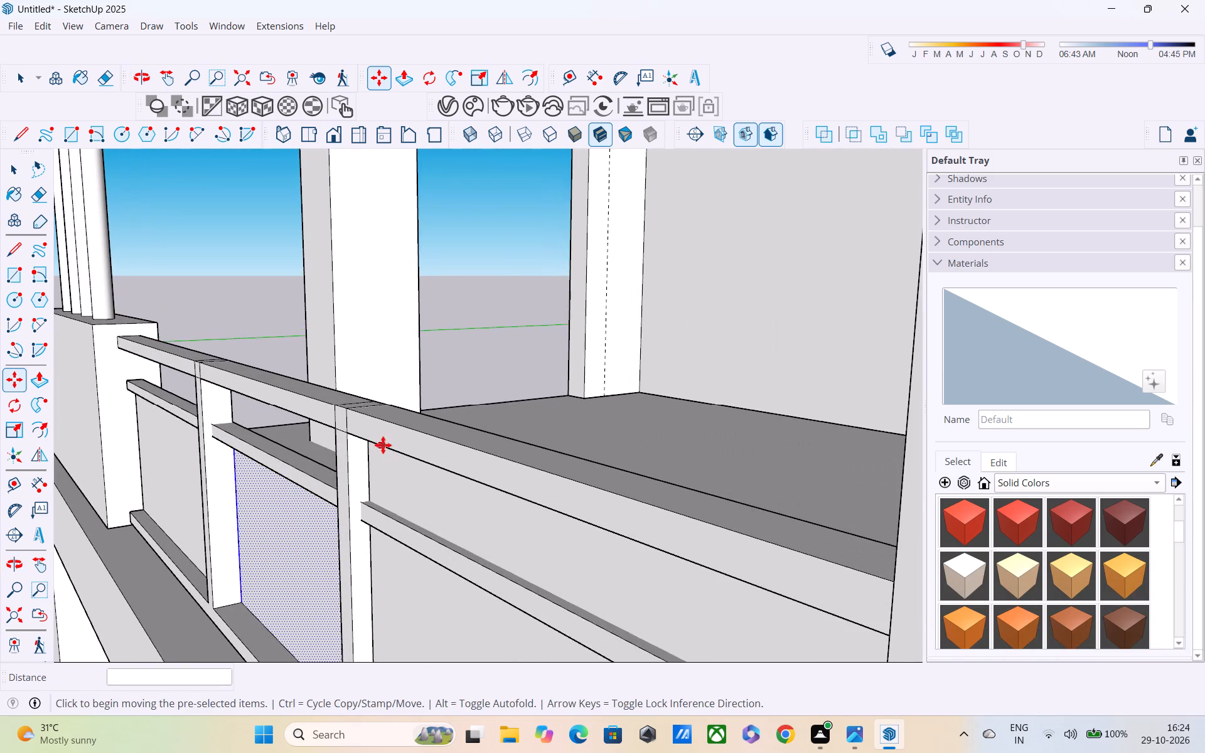
middle_drag(383, 444, 407, 516)
scroll(405, 520, up, 6)
middle_drag(408, 497, 85, 409)
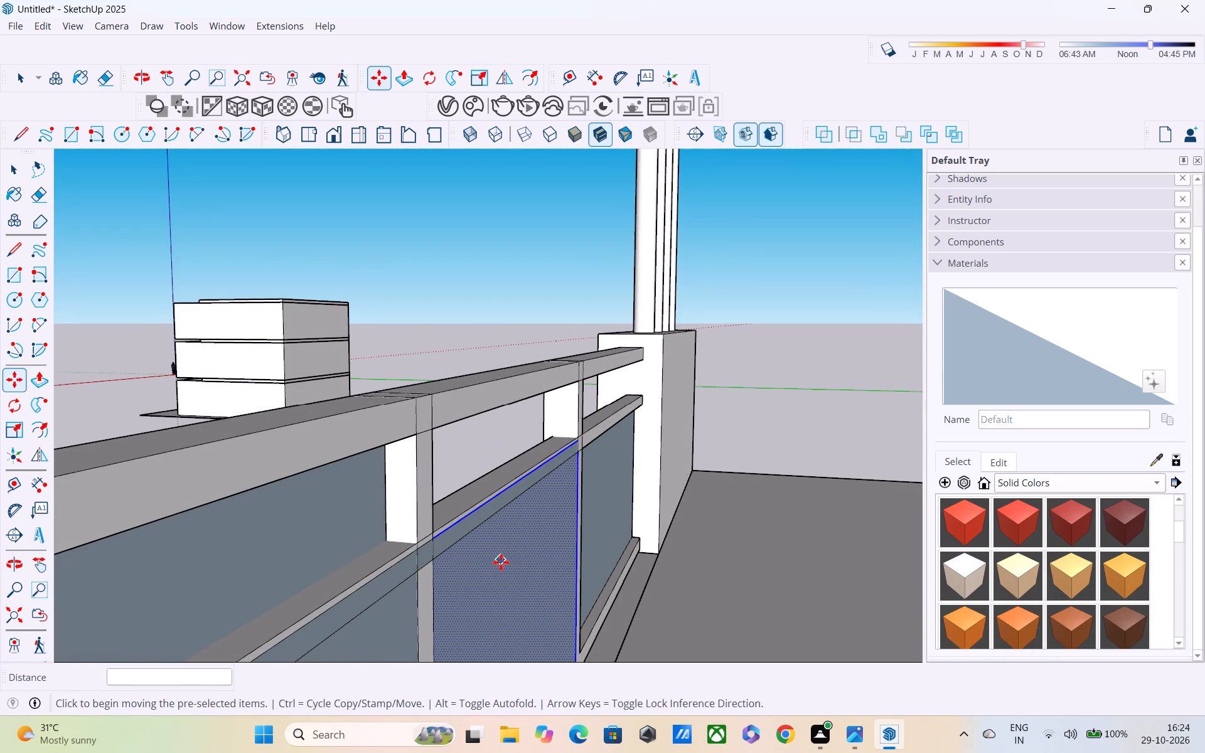
middle_drag(501, 562, 449, 390)
scroll(454, 403, down, 3)
scroll(464, 424, up, 1)
scroll(465, 427, down, 1)
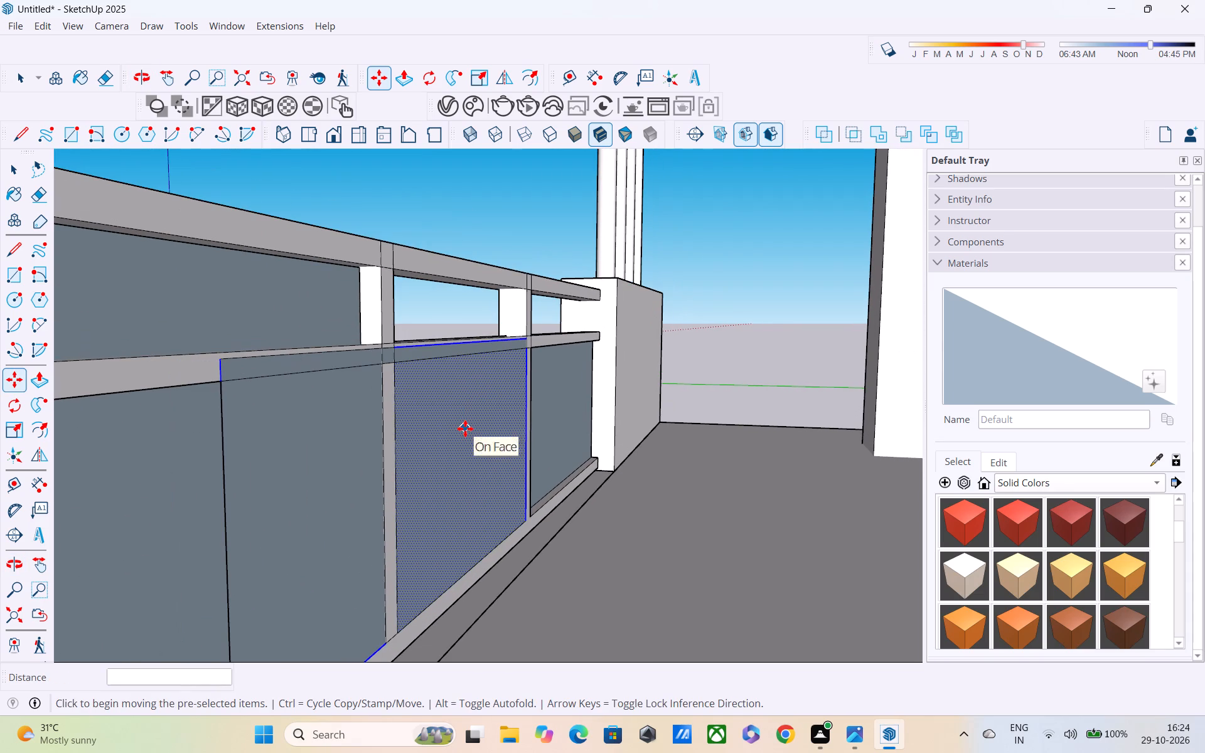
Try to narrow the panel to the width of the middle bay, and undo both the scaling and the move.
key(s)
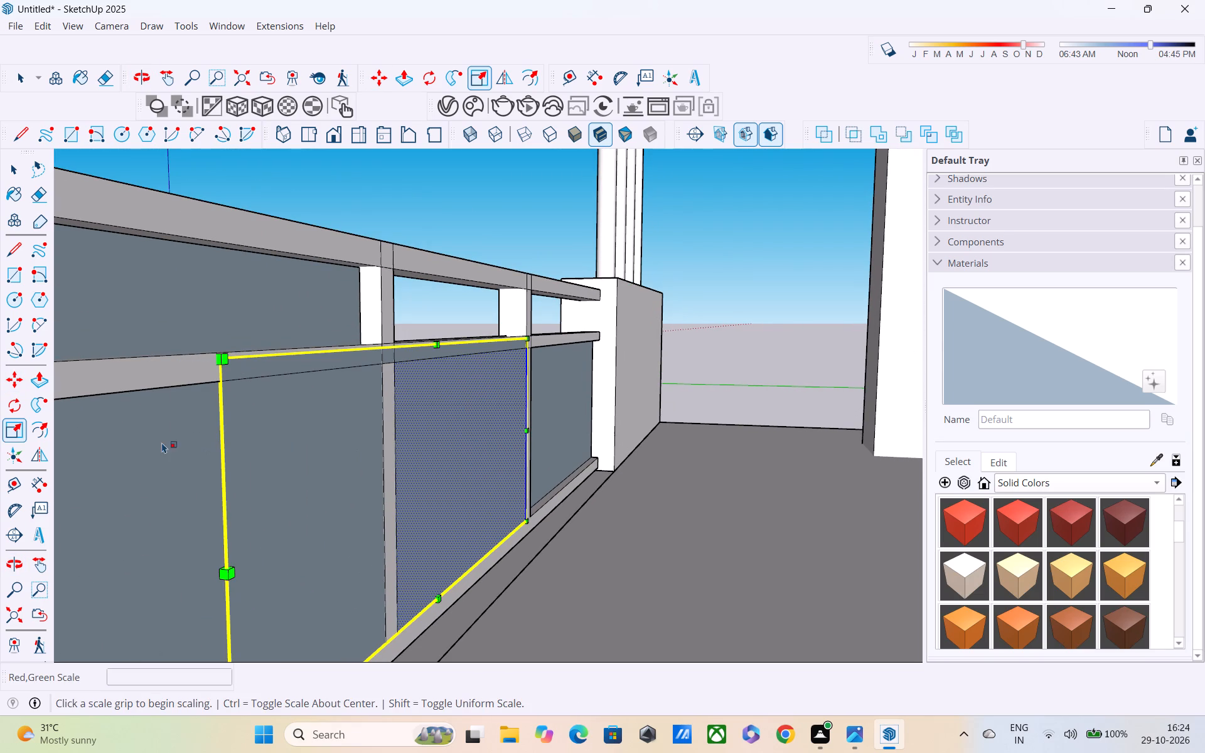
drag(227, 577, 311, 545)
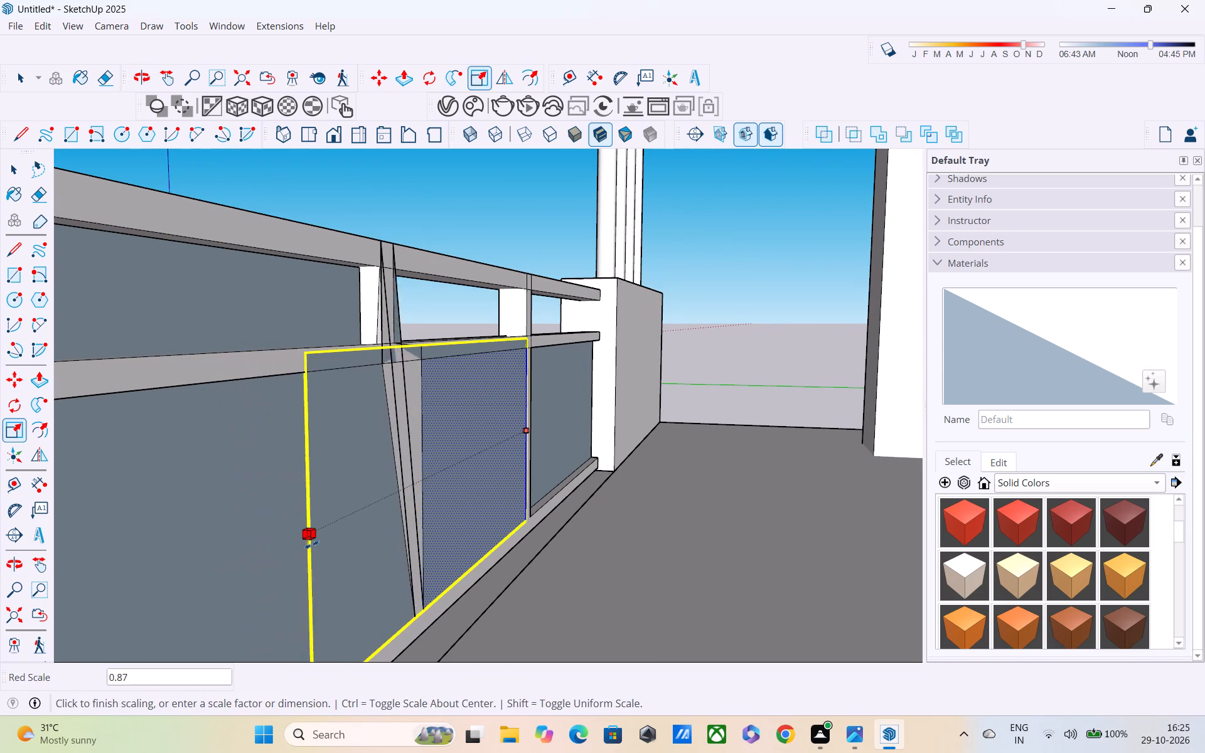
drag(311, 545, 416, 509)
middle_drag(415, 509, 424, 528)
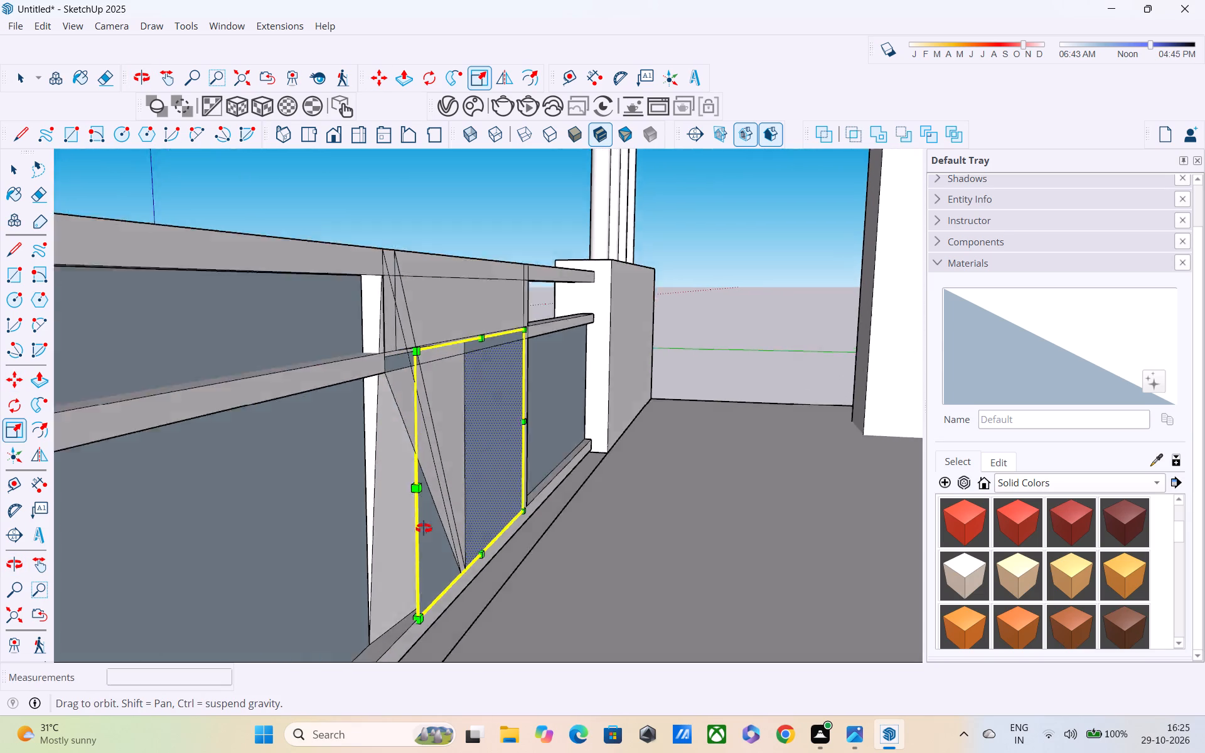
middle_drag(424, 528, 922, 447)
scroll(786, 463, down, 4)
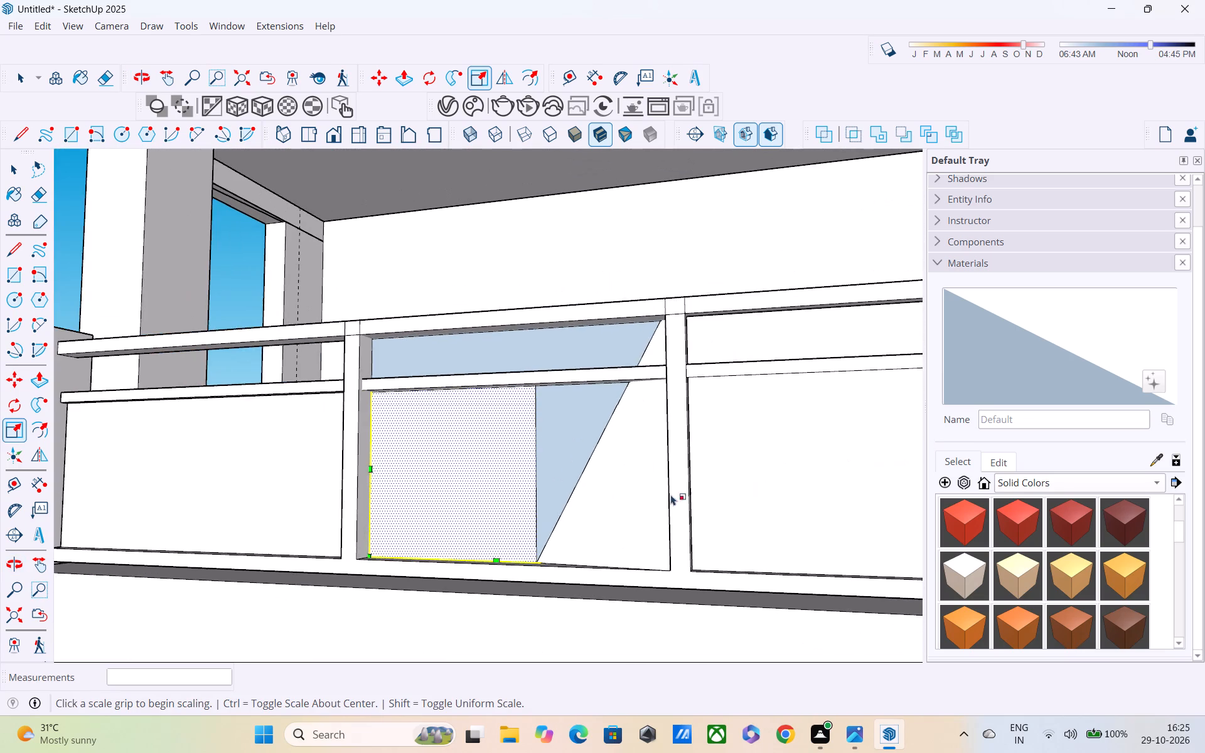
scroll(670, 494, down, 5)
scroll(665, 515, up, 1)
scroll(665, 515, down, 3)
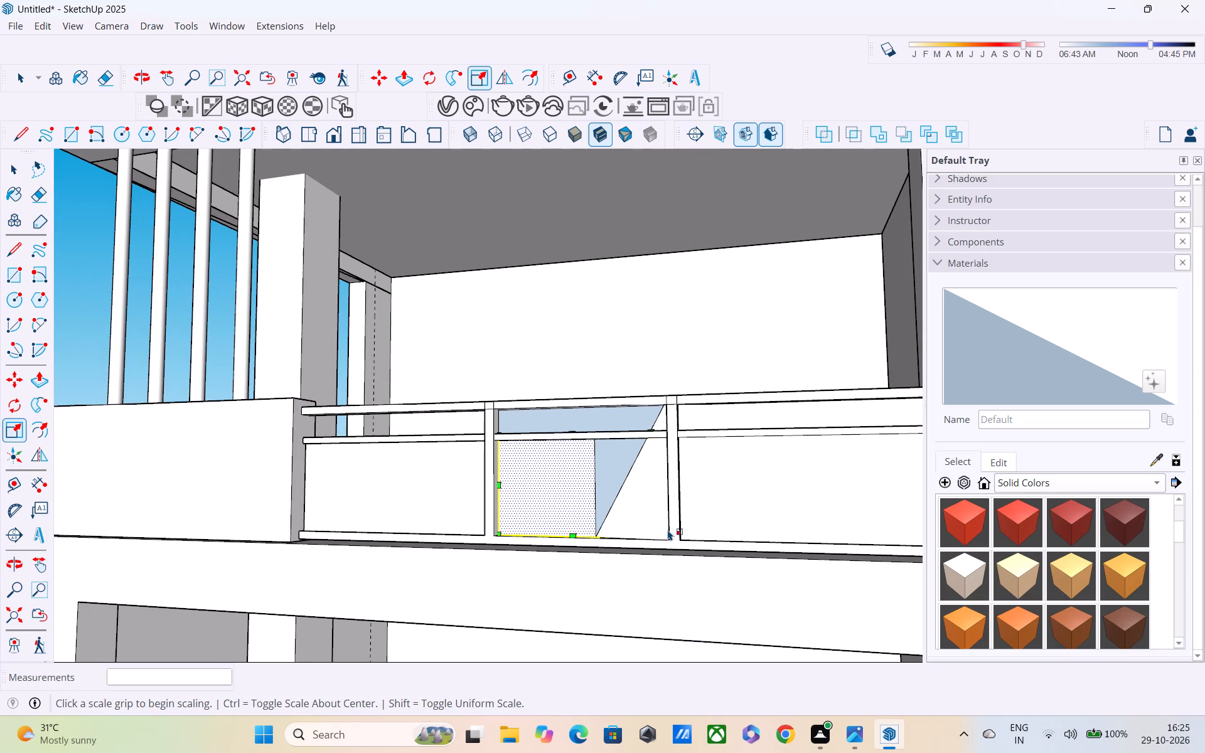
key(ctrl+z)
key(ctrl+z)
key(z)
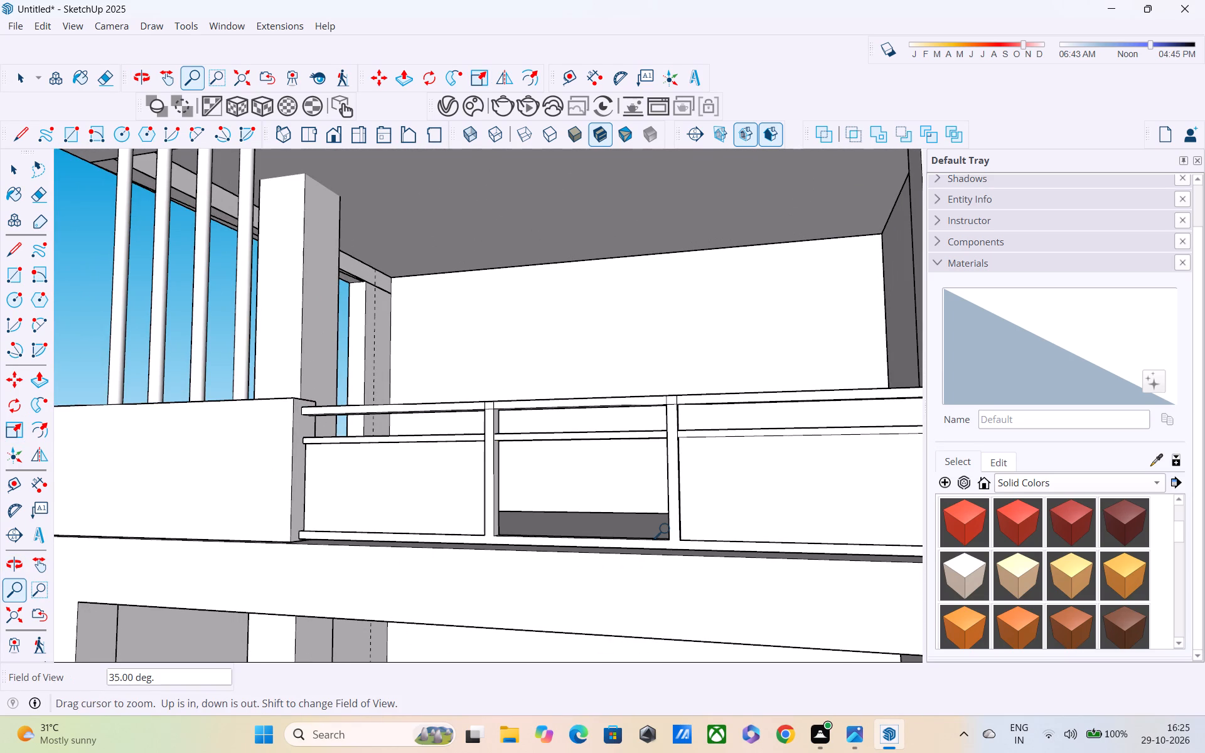
Draw a rectangle about 3' 4" by 1' 10" filling the middle bay between the posts, from under the middle rail to the bottom rail.
scroll(668, 530, up, 2)
middle_drag(660, 524, 463, 409)
scroll(449, 415, up, 2)
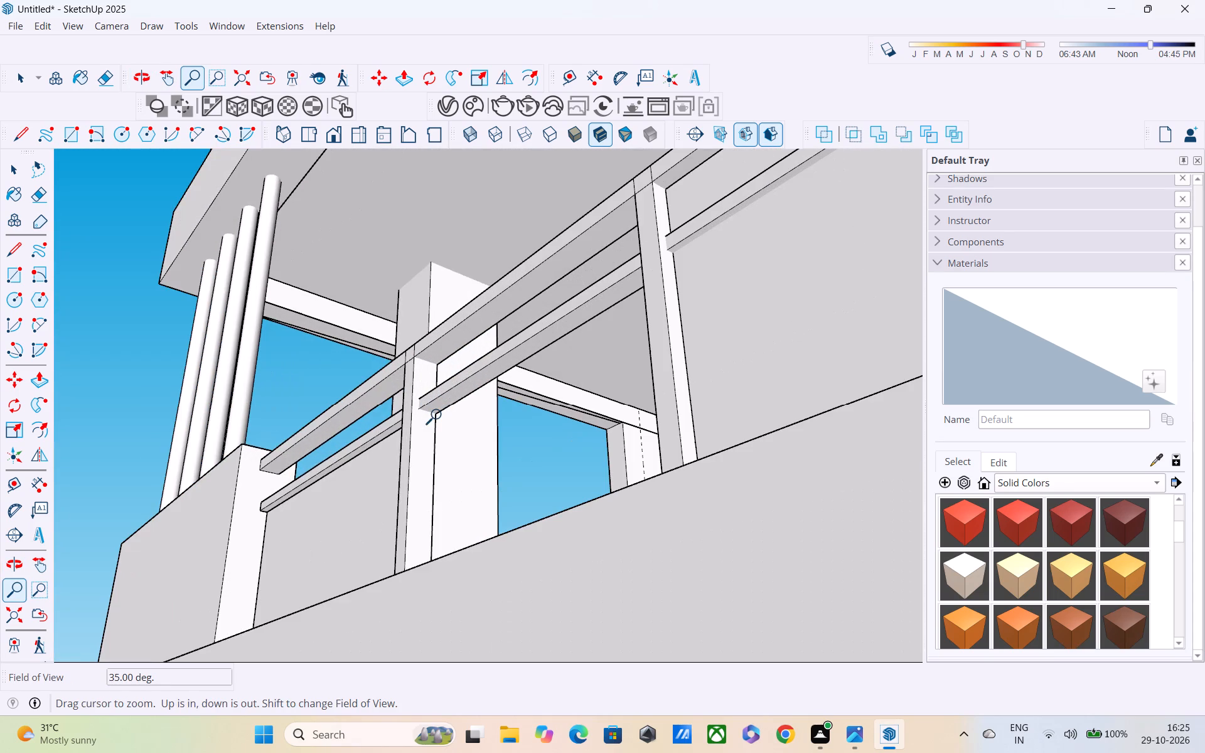
key(r)
scroll(431, 437, up, 2)
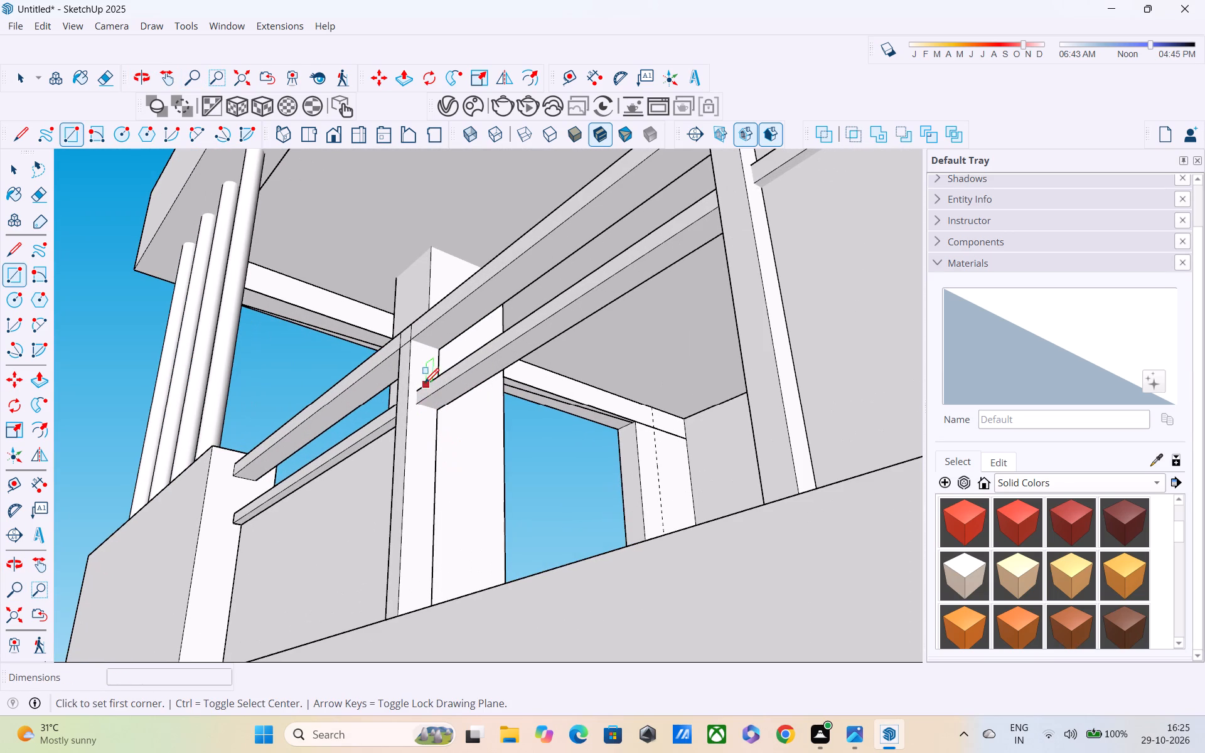
click(442, 414)
middle_drag(635, 592, 909, 752)
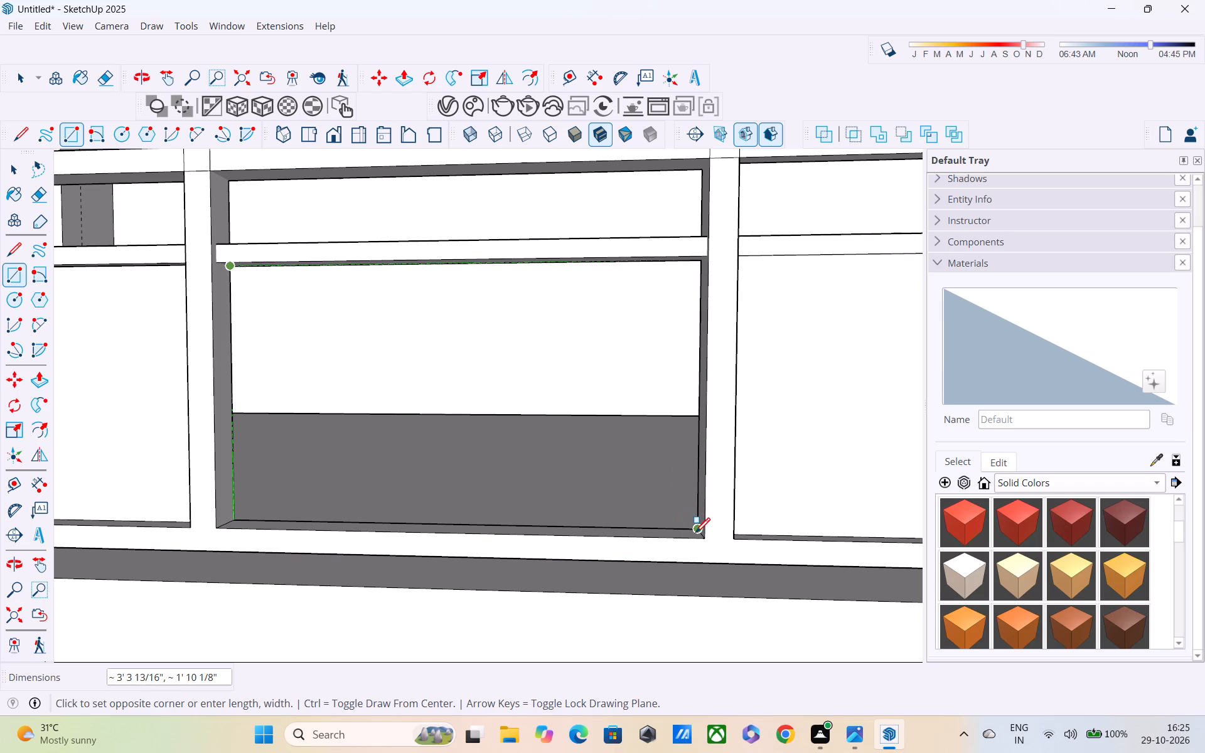
middle_drag(695, 534, 741, 616)
scroll(695, 540, up, 3)
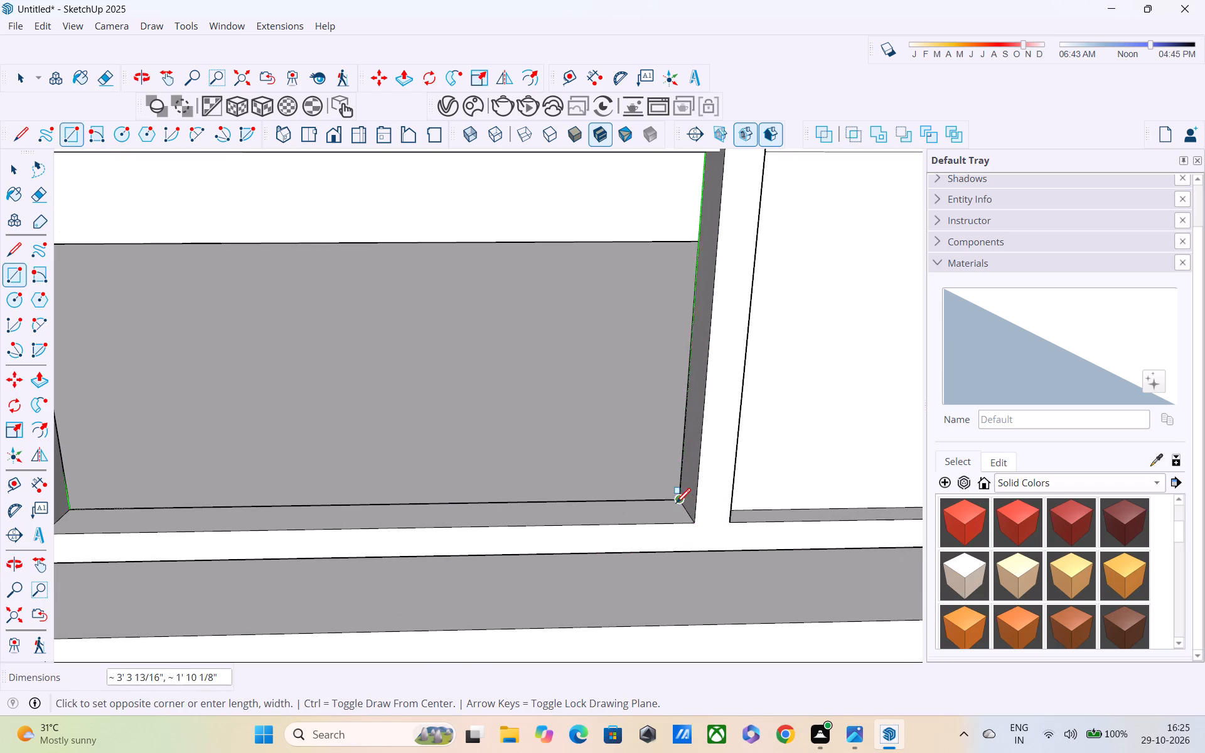
click(676, 505)
Draw a rectangle about 3' 4" by 6" filling the middle bay's upper opening, between the handrail and the middle rail.
scroll(675, 505, down, 9)
middle_drag(628, 498, 481, 343)
scroll(455, 344, up, 1)
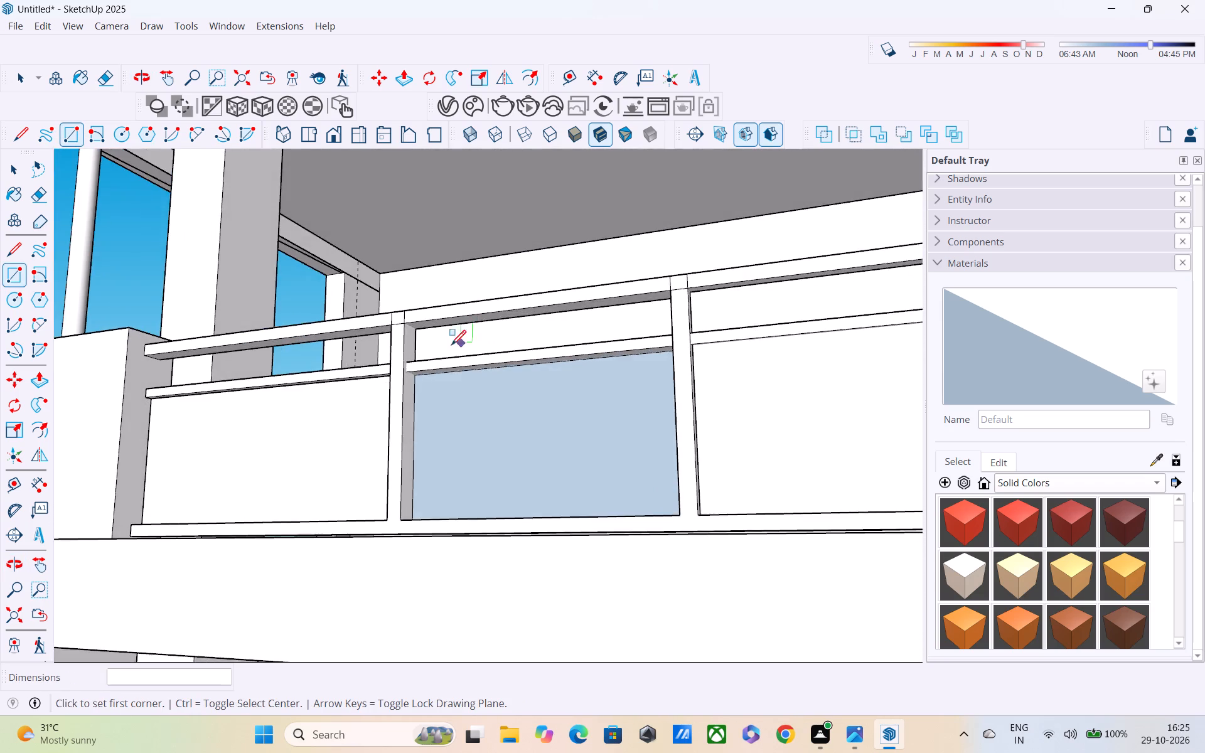
scroll(451, 346, up, 2)
click(329, 279)
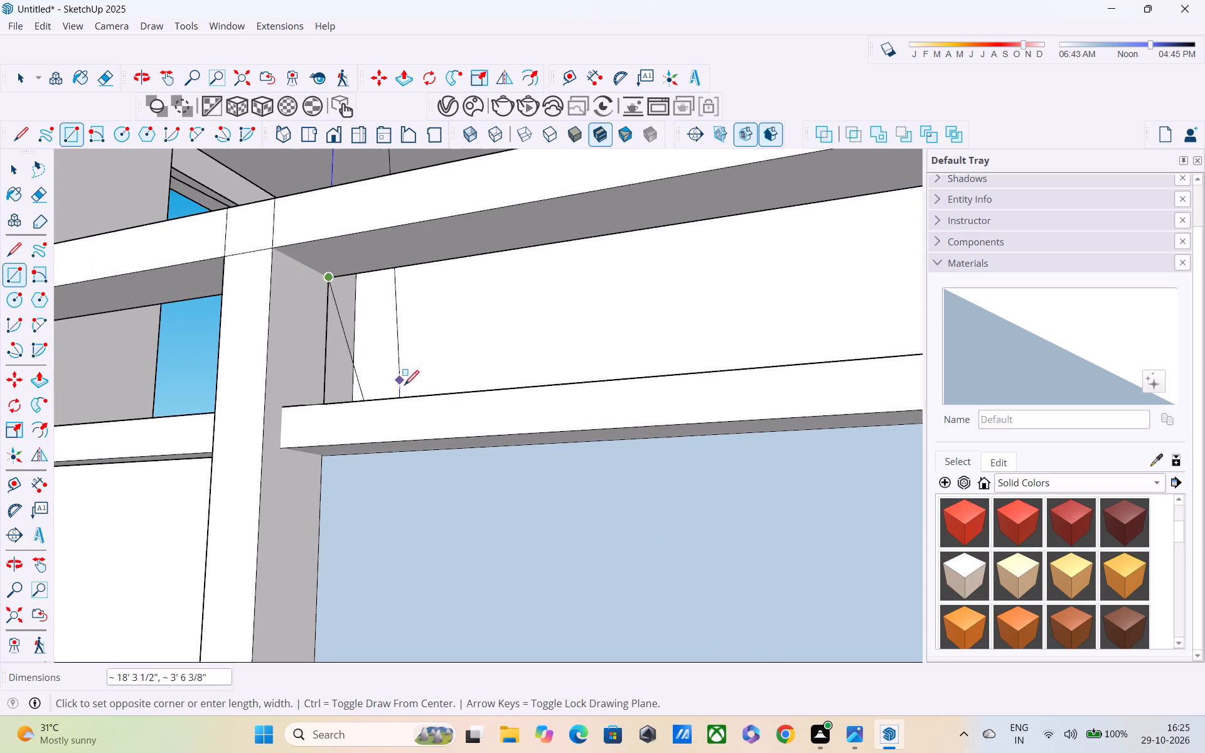
middle_drag(493, 450, 722, 524)
middle_drag(719, 514, 459, 518)
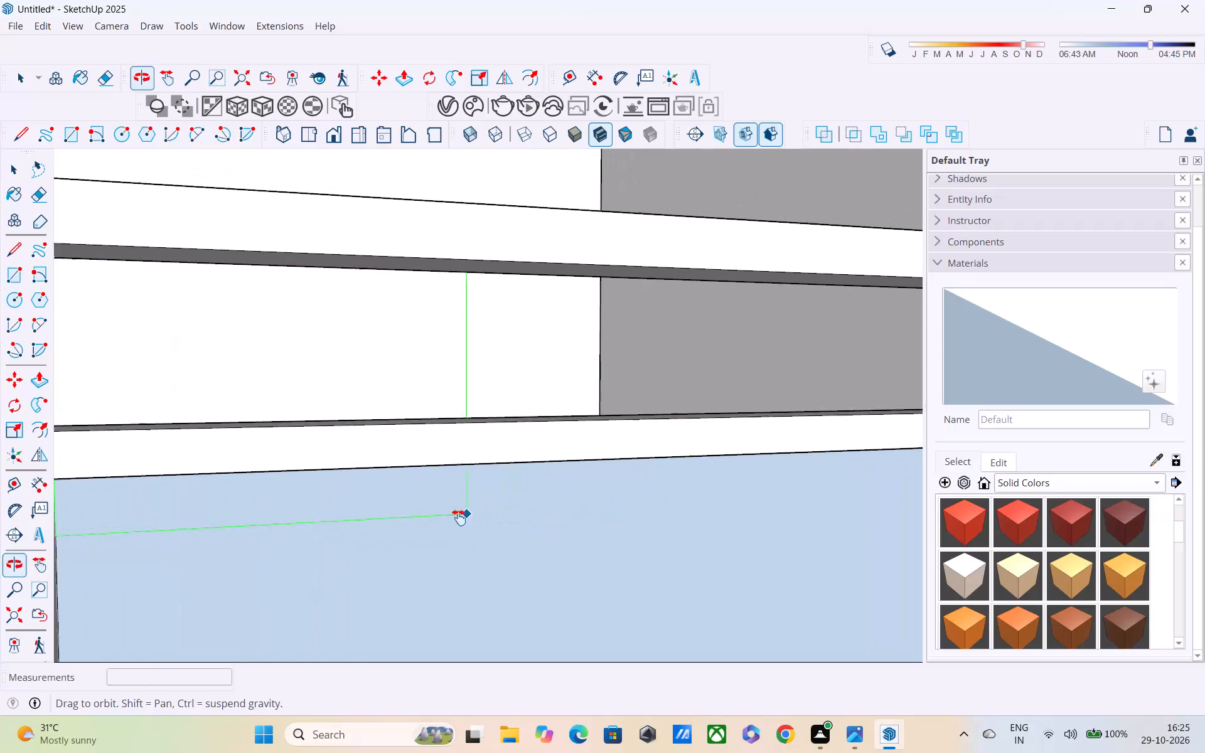
middle_drag(459, 518, 361, 649)
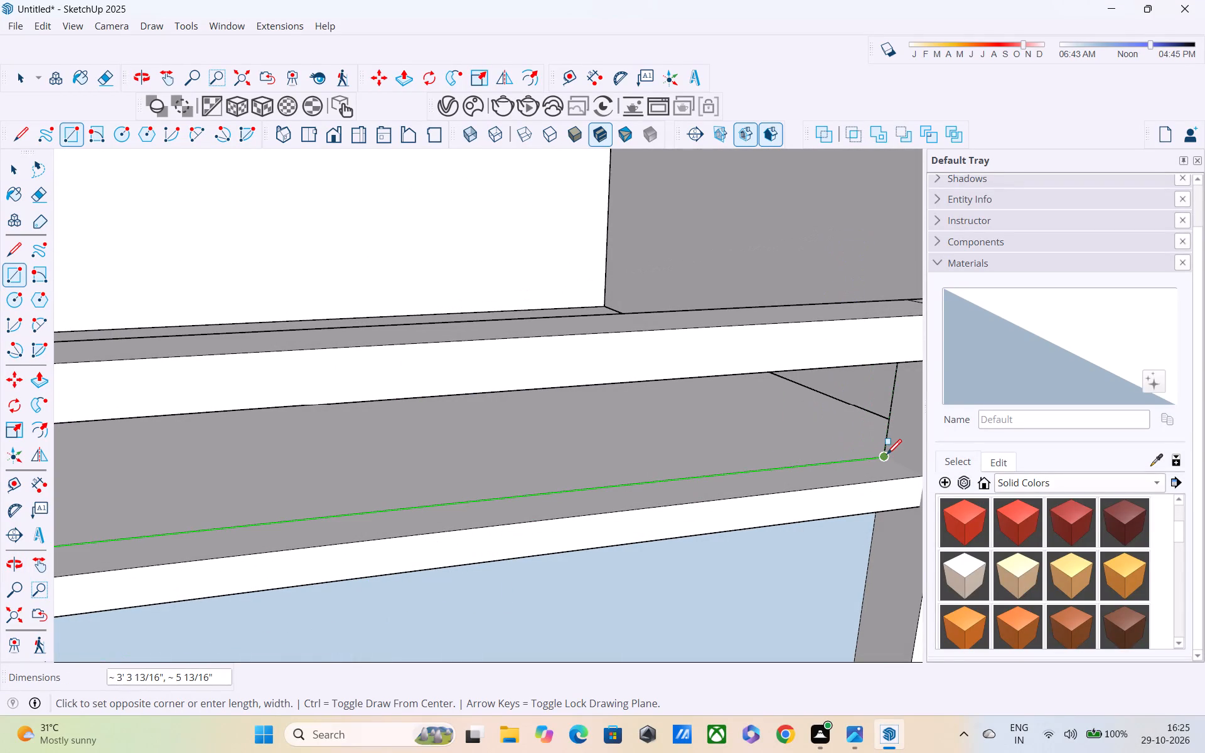
click(887, 456)
Draw a rectangle about 4' 2" by 6" filling the upper opening of the railing bay beside the parapet block.
middle_drag(879, 465, 298, 372)
scroll(304, 386, down, 1)
middle_drag(316, 412, 444, 437)
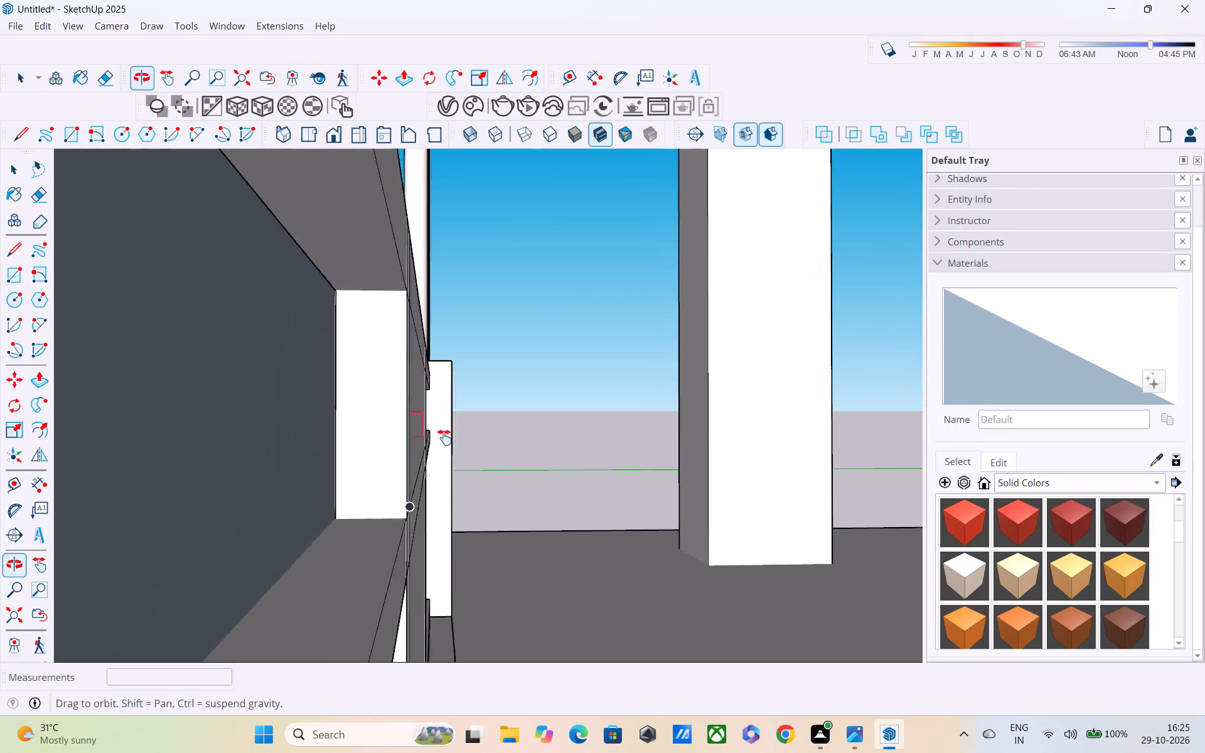
middle_drag(444, 437, 1074, 519)
scroll(527, 446, down, 3)
middle_drag(524, 446, 638, 383)
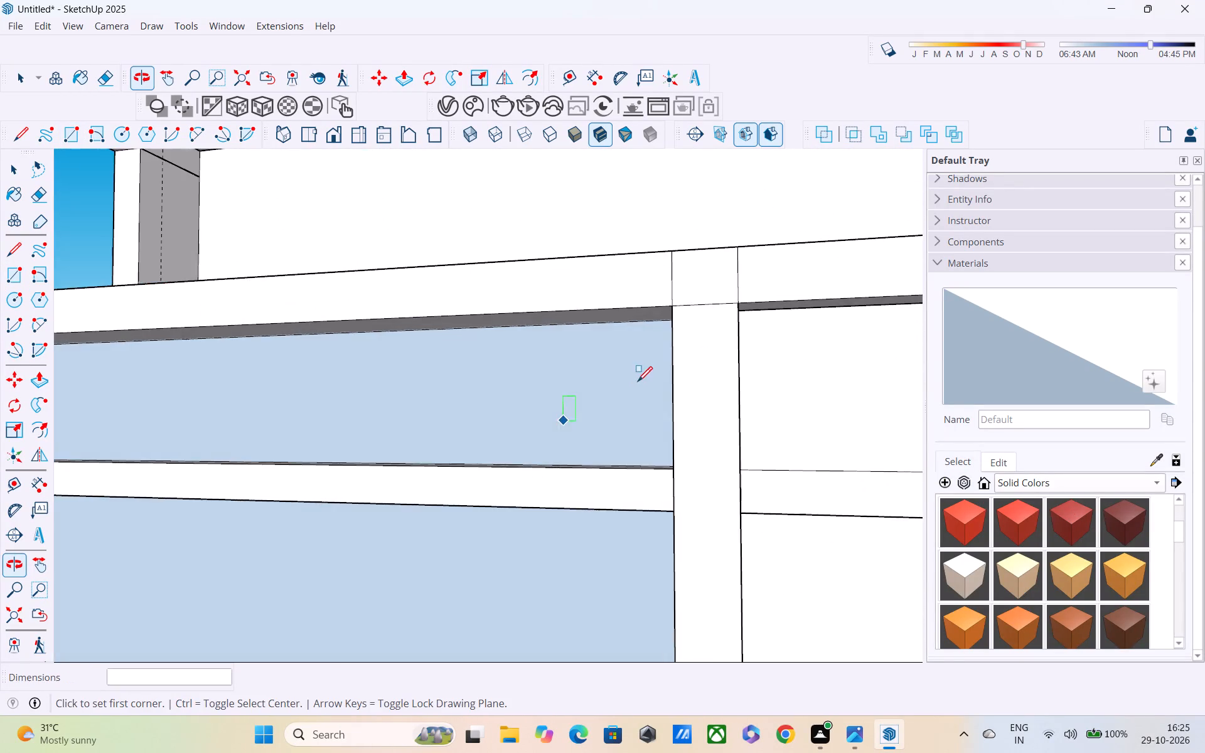
scroll(629, 366, down, 8)
shift+middle_drag(427, 399, 830, 423)
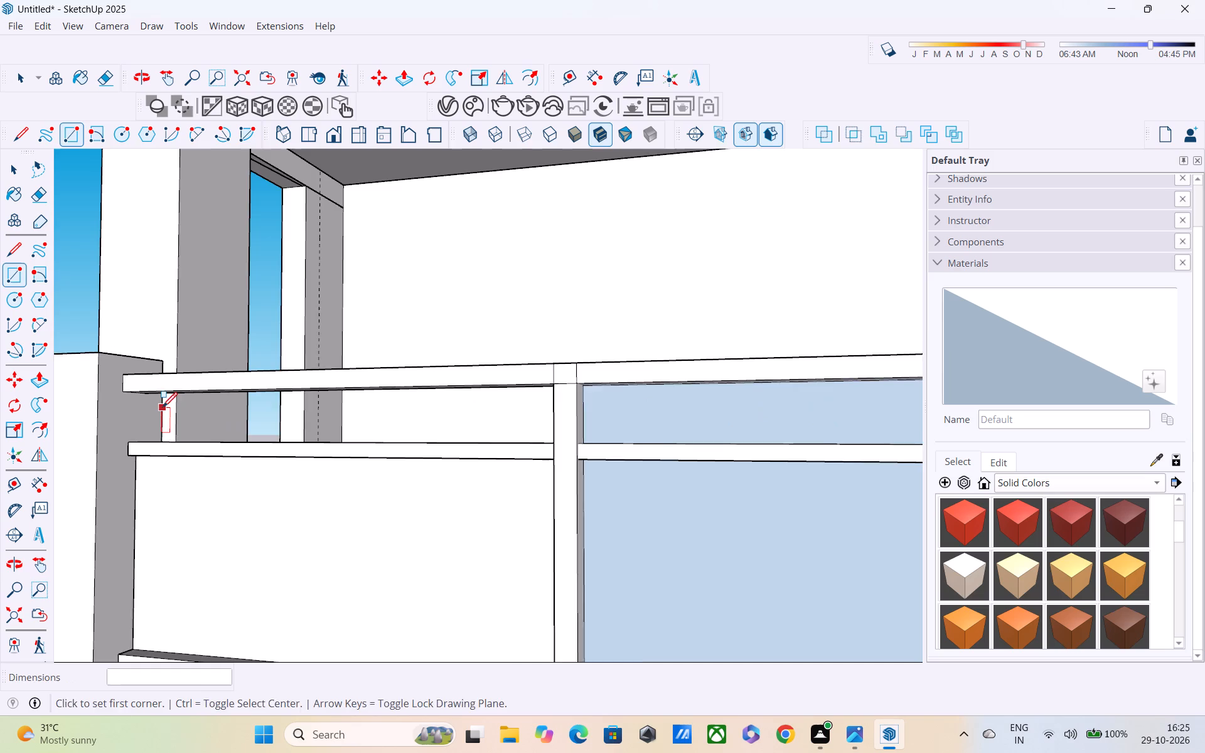
scroll(163, 409, up, 1)
middle_drag(163, 409, 129, 334)
scroll(166, 384, down, 1)
scroll(166, 387, up, 4)
click(174, 427)
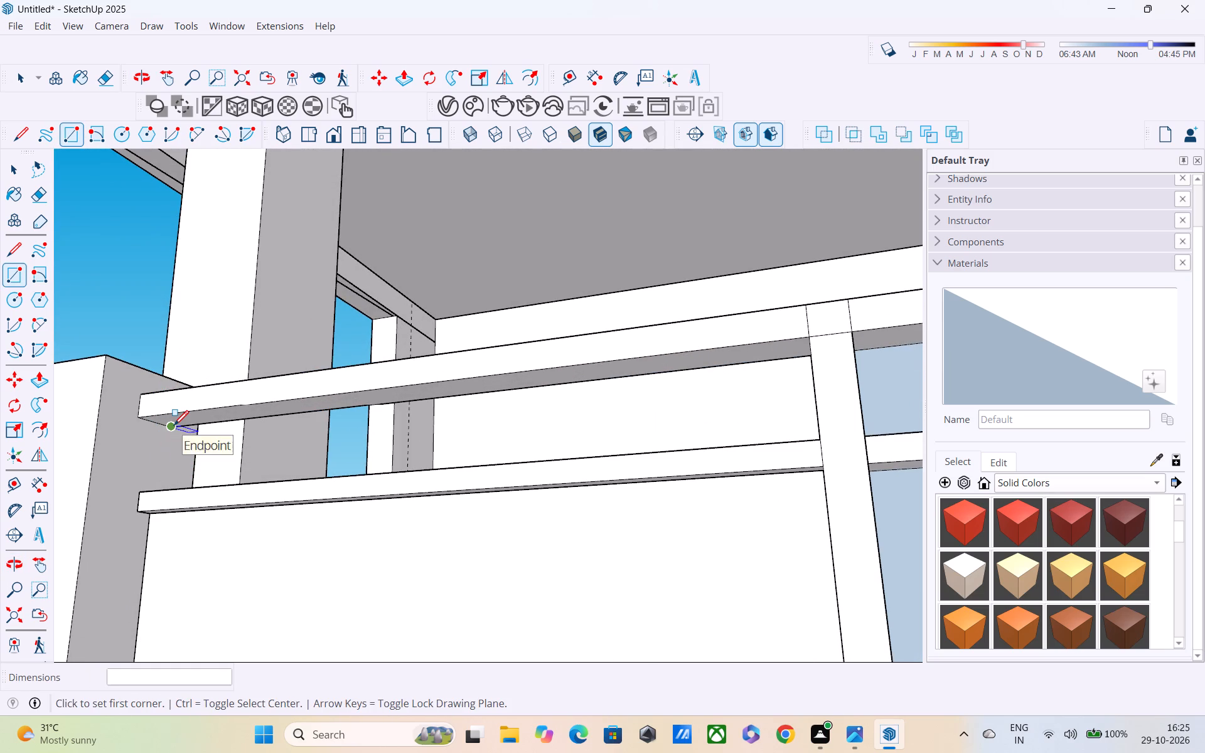
middle_drag(500, 476, 358, 463)
middle_drag(521, 446, 980, 571)
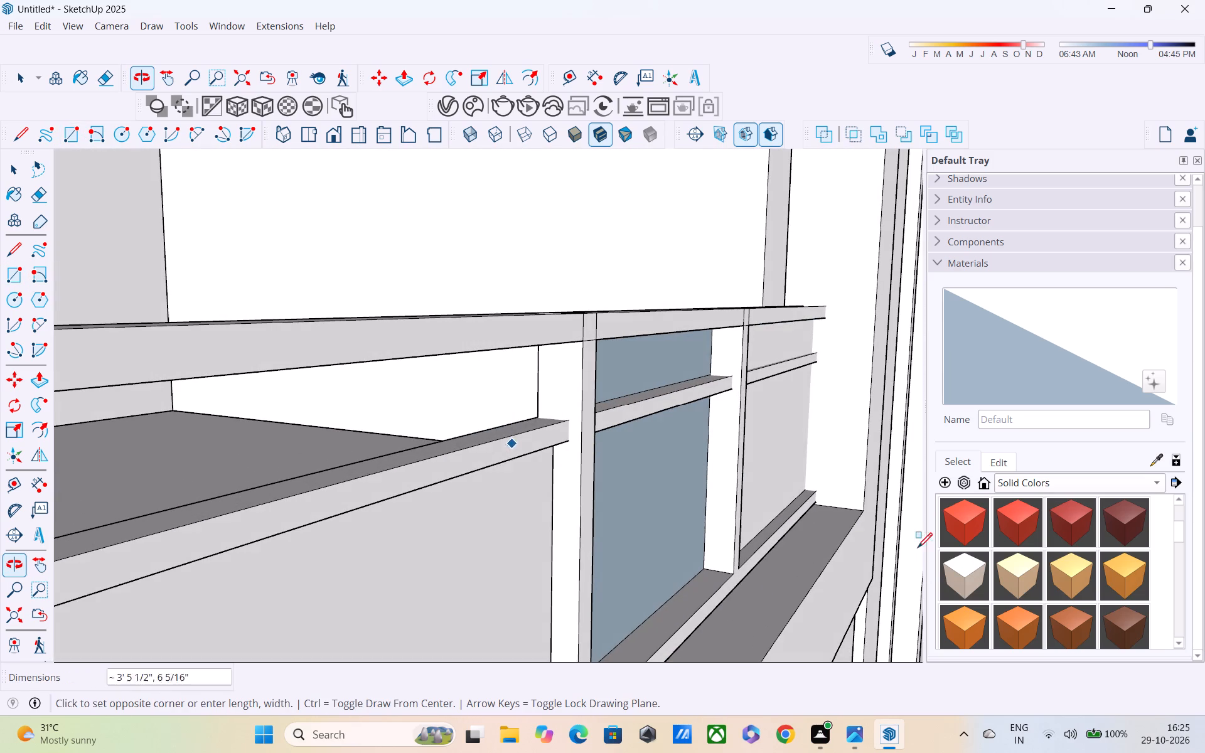
click(543, 422)
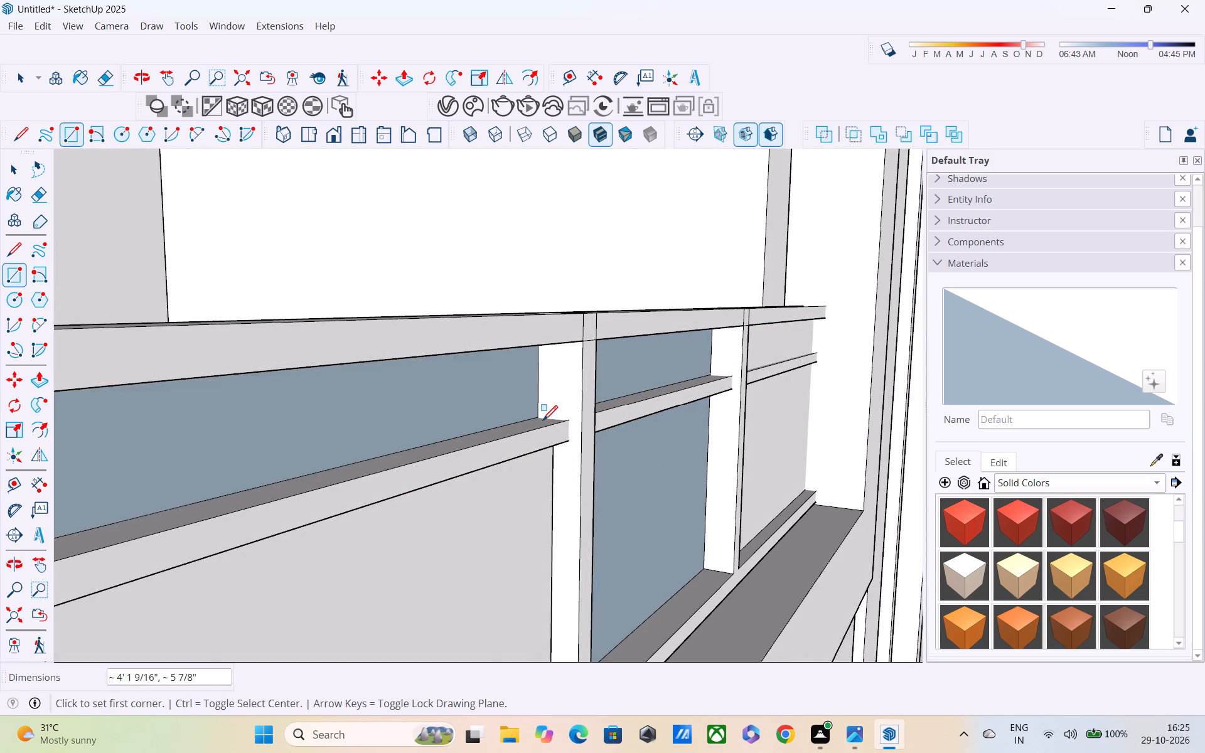
Examine the railing's bays and infill panels from outside, from above and from the balcony side.
scroll(543, 422, down, 4)
middle_drag(543, 454, 236, 392)
scroll(236, 393, down, 5)
middle_drag(623, 407, 557, 412)
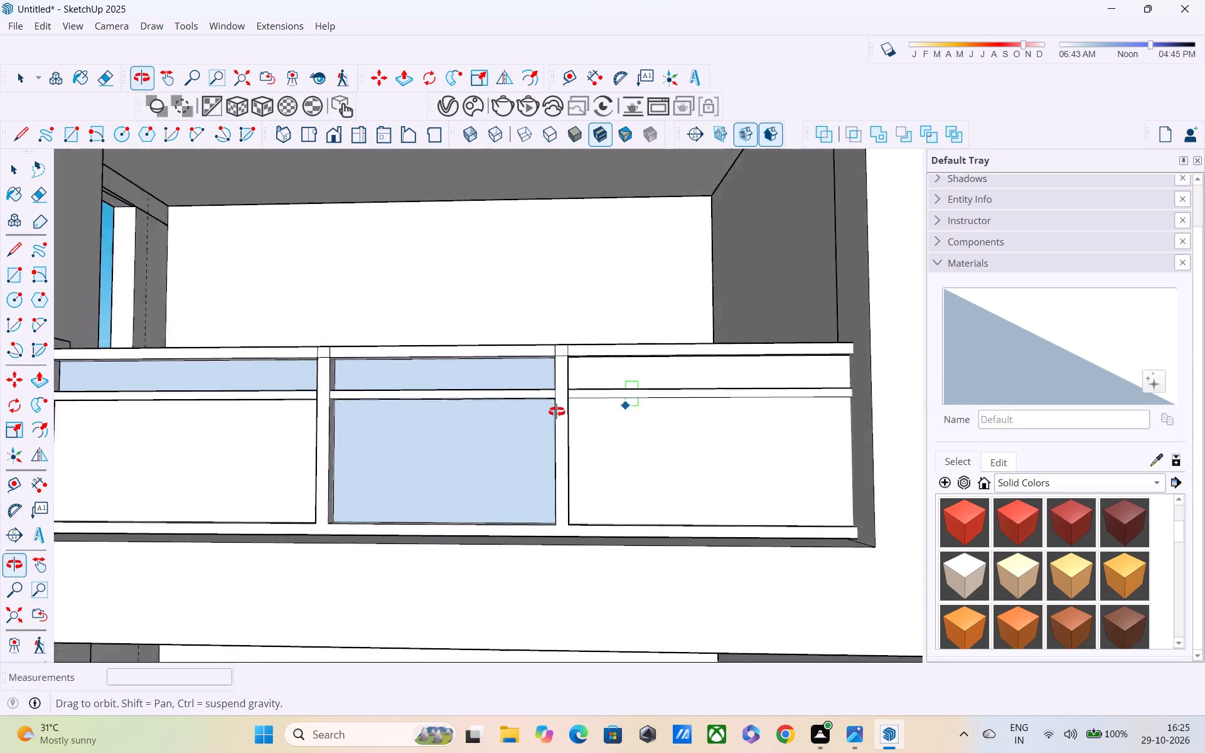
middle_drag(557, 412, 309, 462)
middle_drag(608, 414, 565, 718)
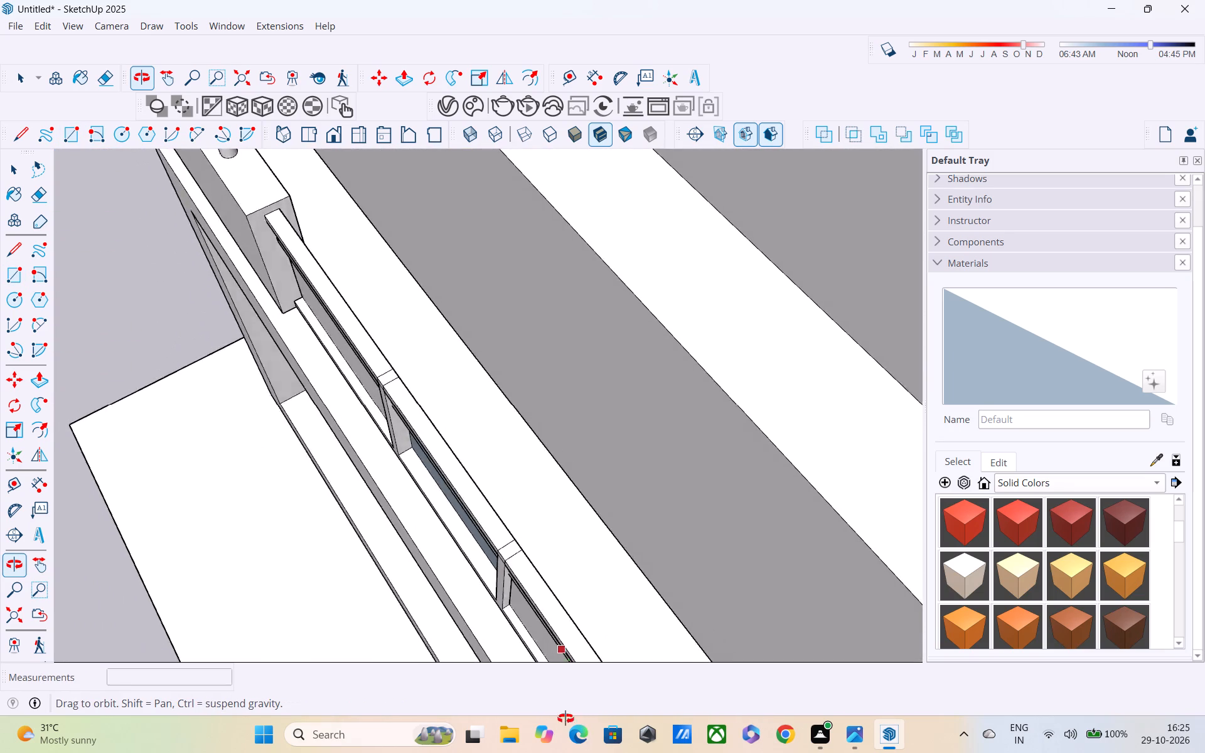
middle_drag(565, 718, 591, 563)
scroll(595, 454, up, 9)
middle_drag(585, 418, 566, 326)
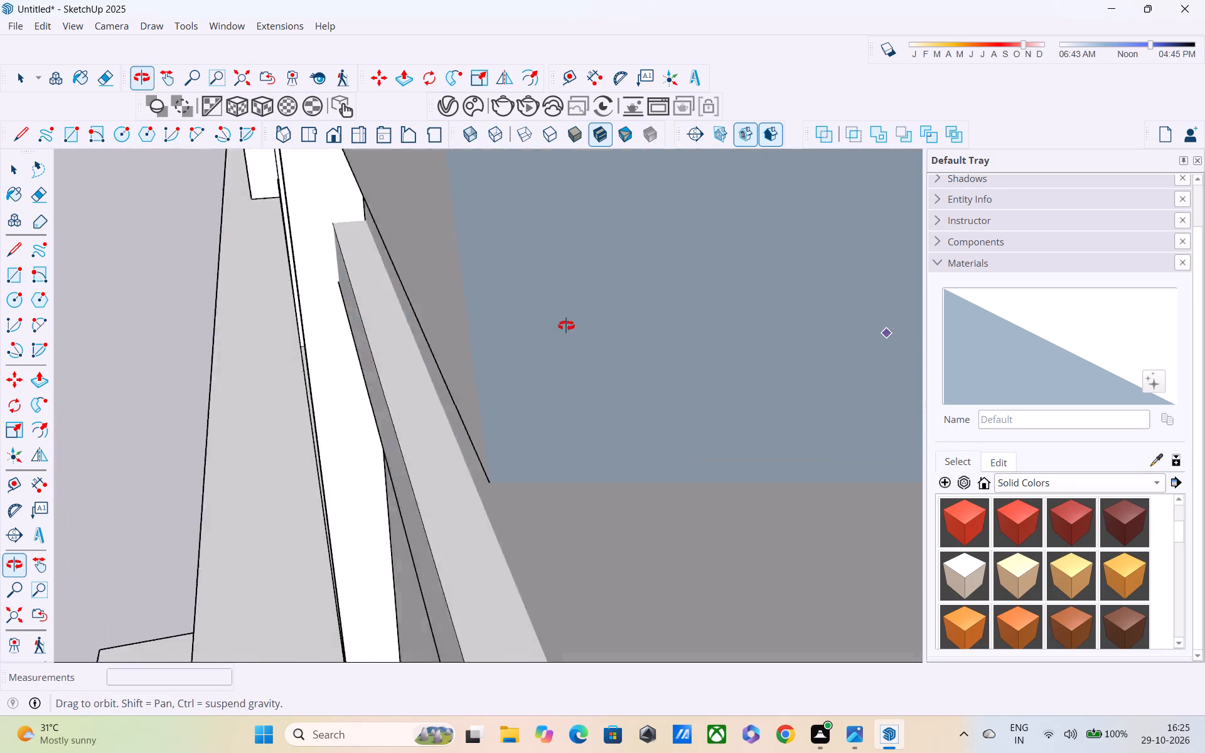
middle_drag(566, 326, 757, 227)
scroll(752, 243, down, 6)
scroll(553, 505, down, 6)
scroll(542, 543, up, 1)
scroll(505, 544, down, 2)
middle_drag(505, 544, 1056, 567)
middle_drag(308, 308, 618, 532)
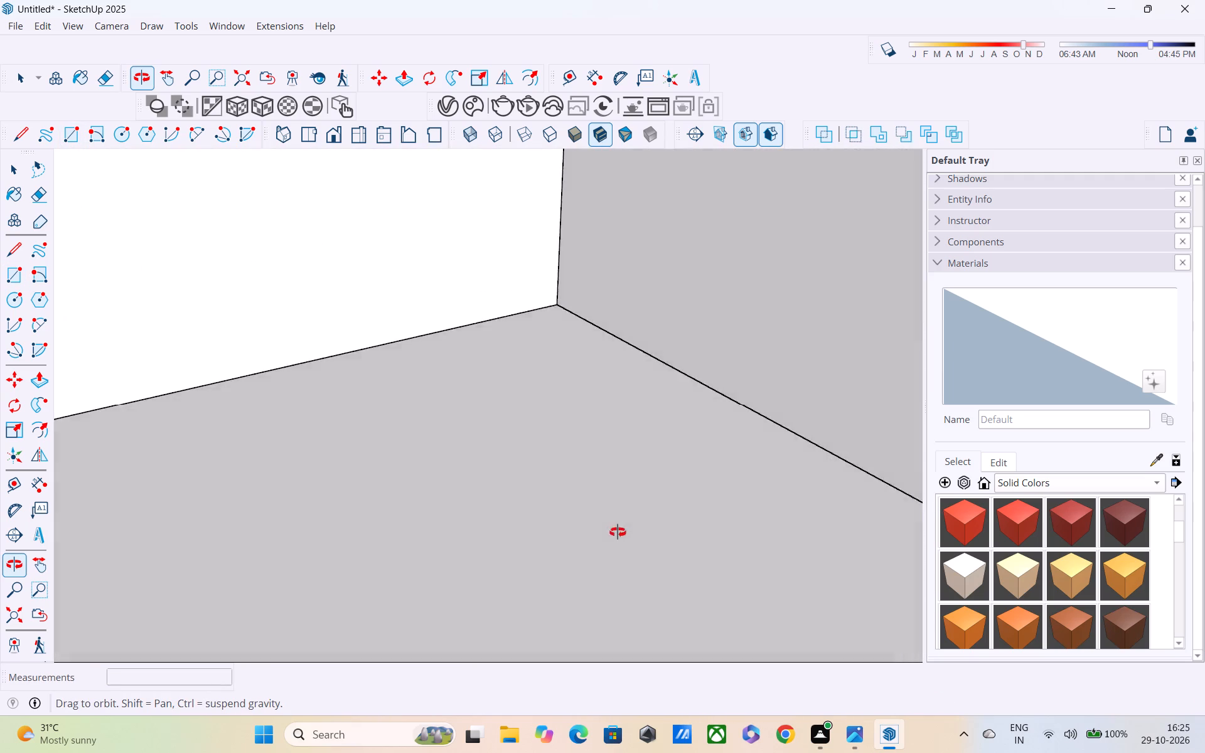
middle_drag(618, 532, 882, 423)
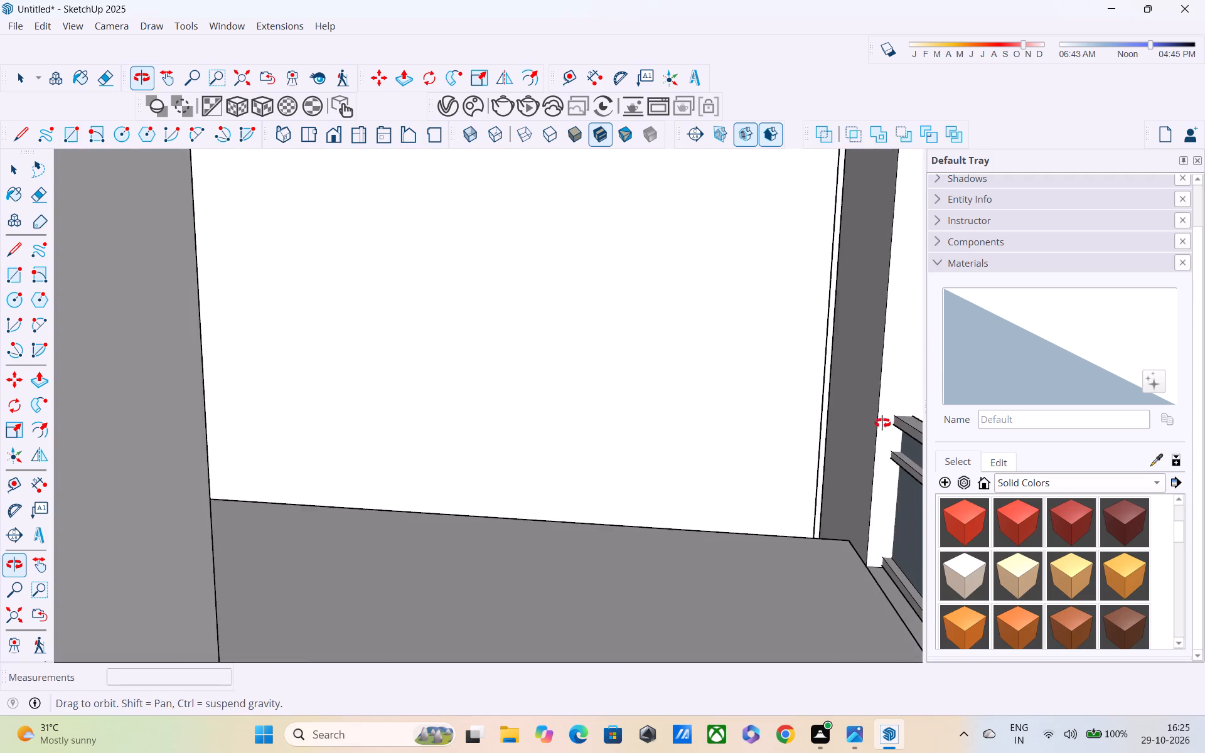
middle_drag(882, 423, 481, 350)
scroll(481, 350, down, 6)
scroll(479, 412, down, 5)
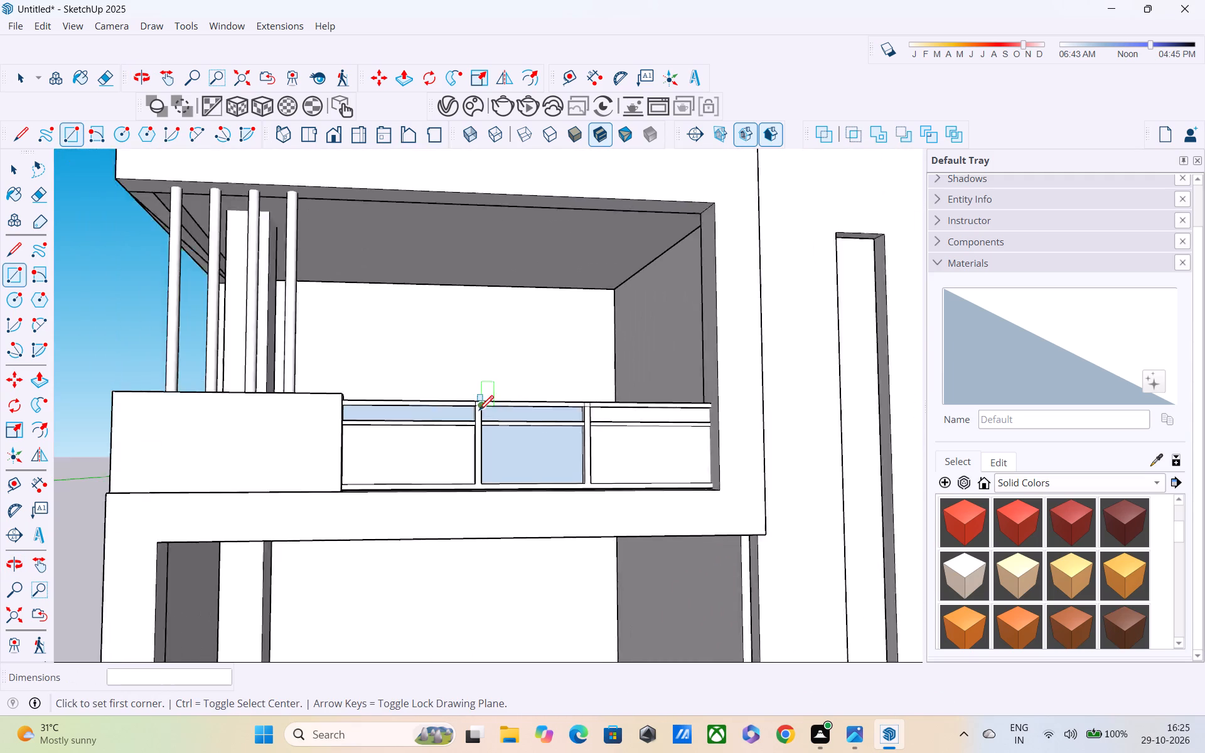
Copy the whole parapet block, round bars and railing assembly down into the balcony opening one storey below, at its lower outer corner.
middle_drag(477, 429, 367, 500)
scroll(366, 501, up, 1)
key(space)
click(411, 452)
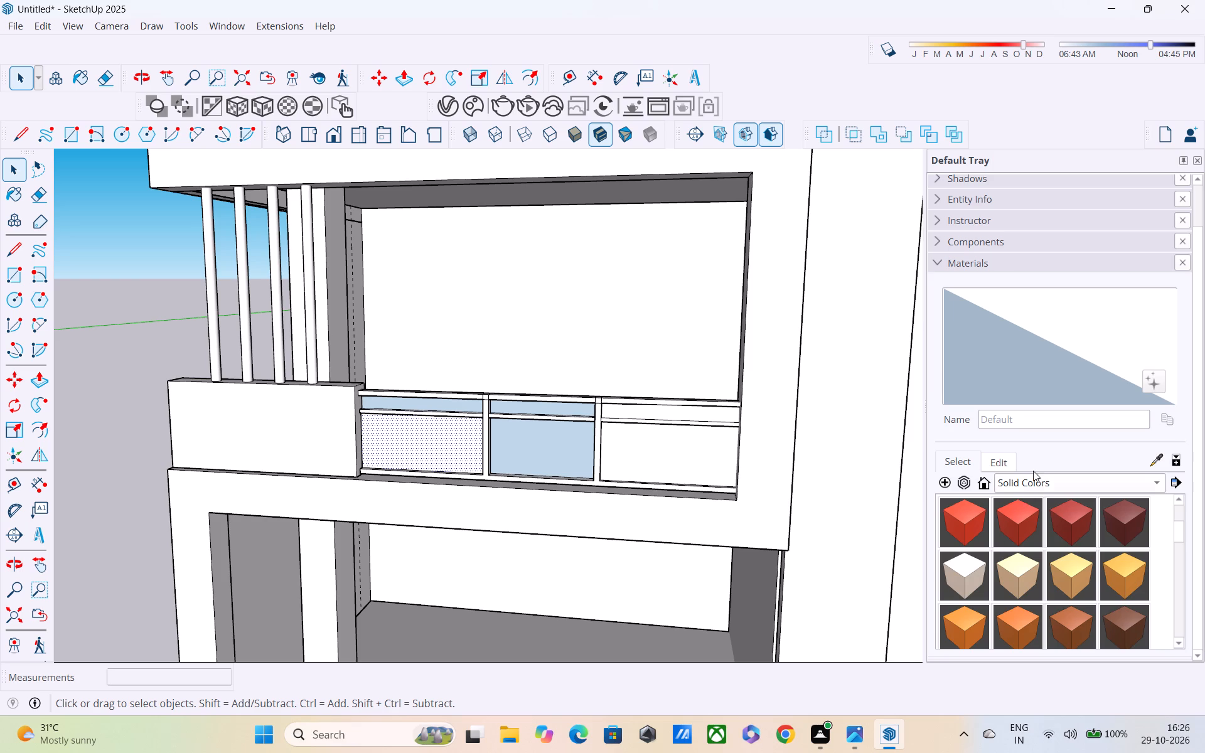
double_click(702, 405)
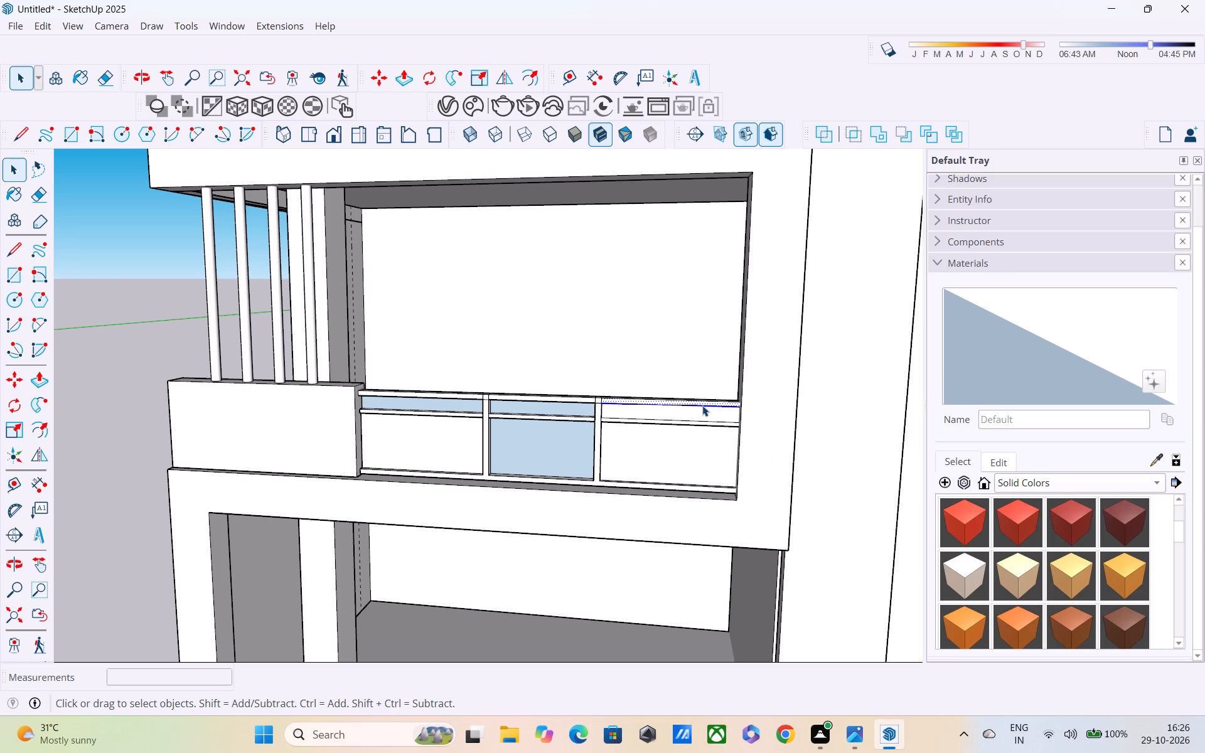
shift+double_click(702, 405)
shift+triple_click(693, 427)
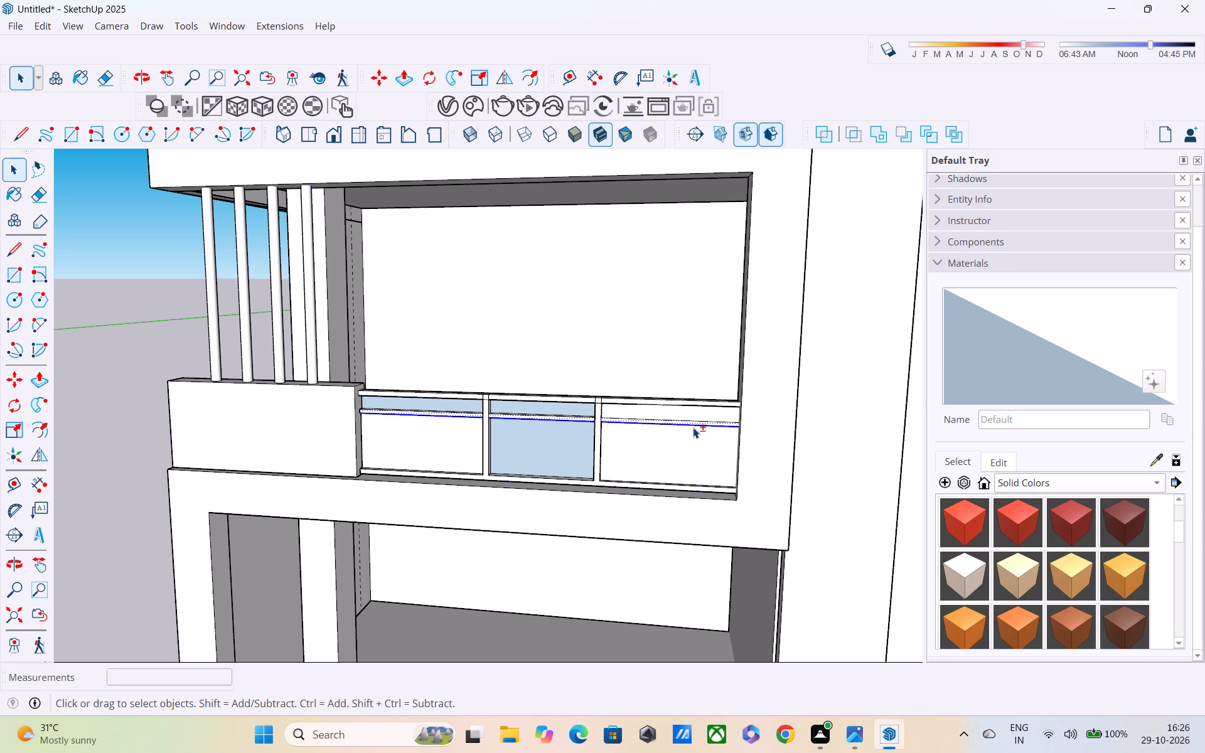
scroll(467, 428, down, 1)
key(m)
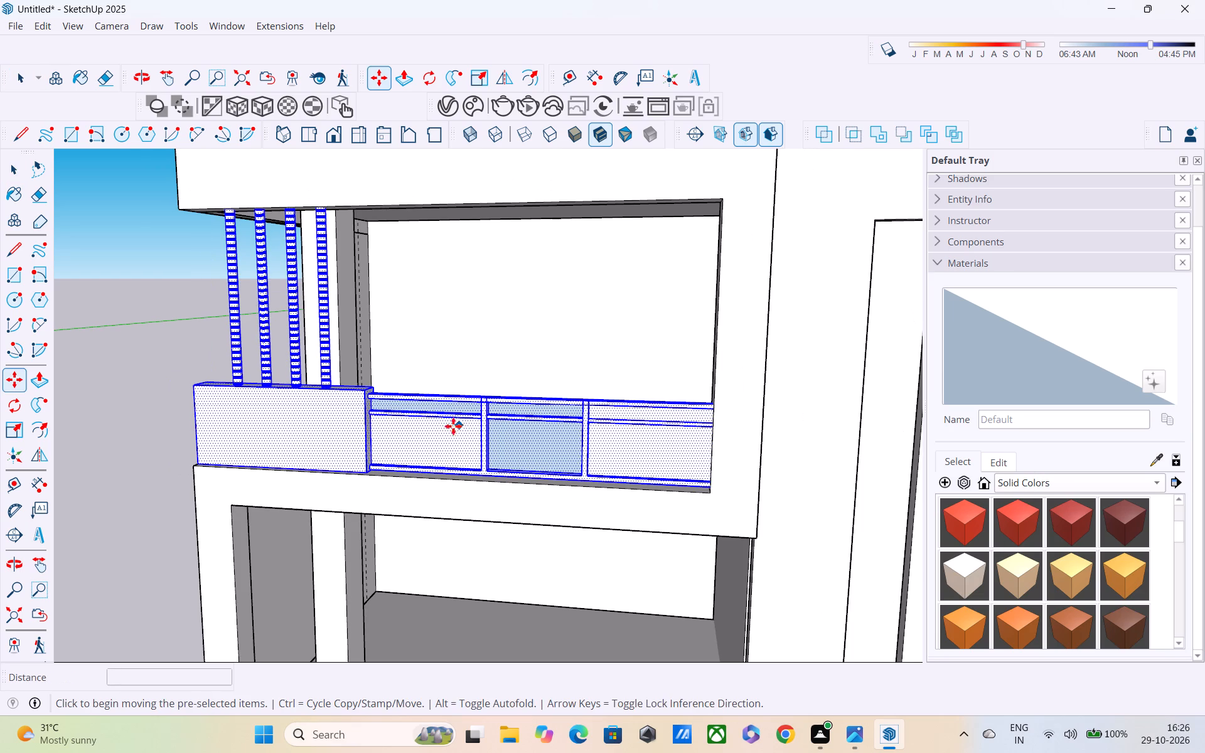
click(207, 462)
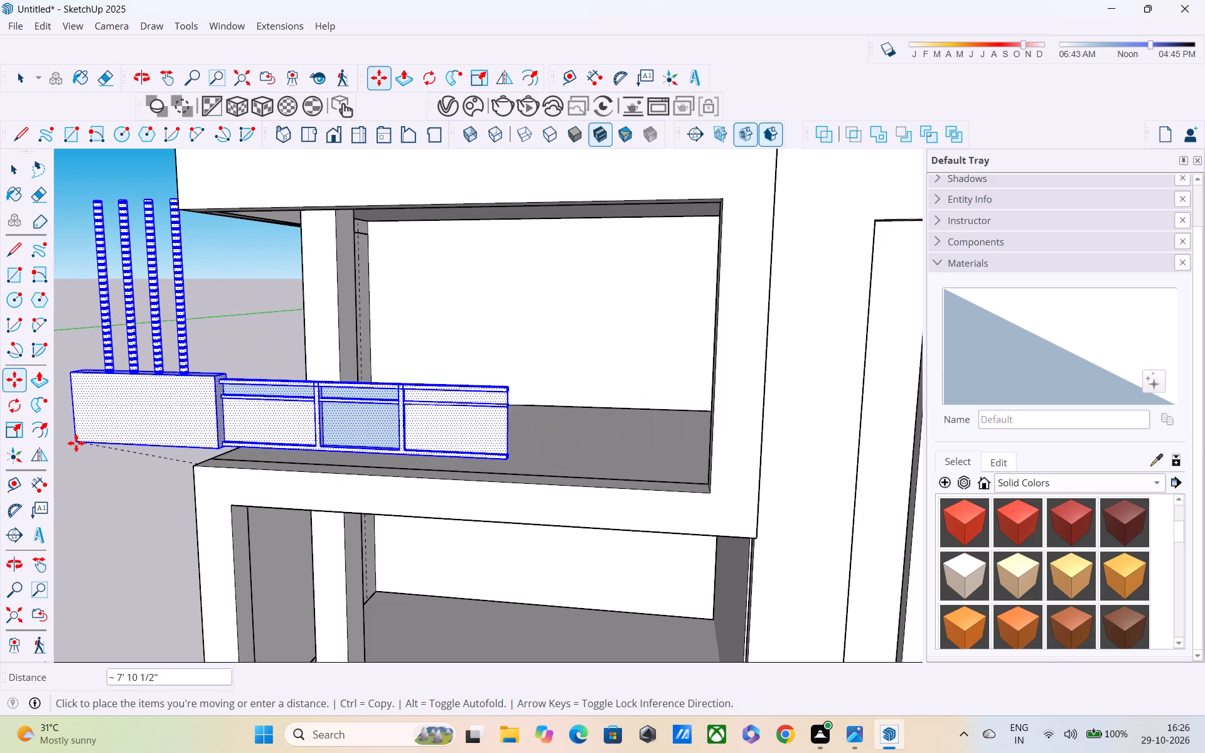
scroll(40, 444, down, 2)
shift+middle_drag(36, 443, 431, 369)
scroll(429, 369, down, 5)
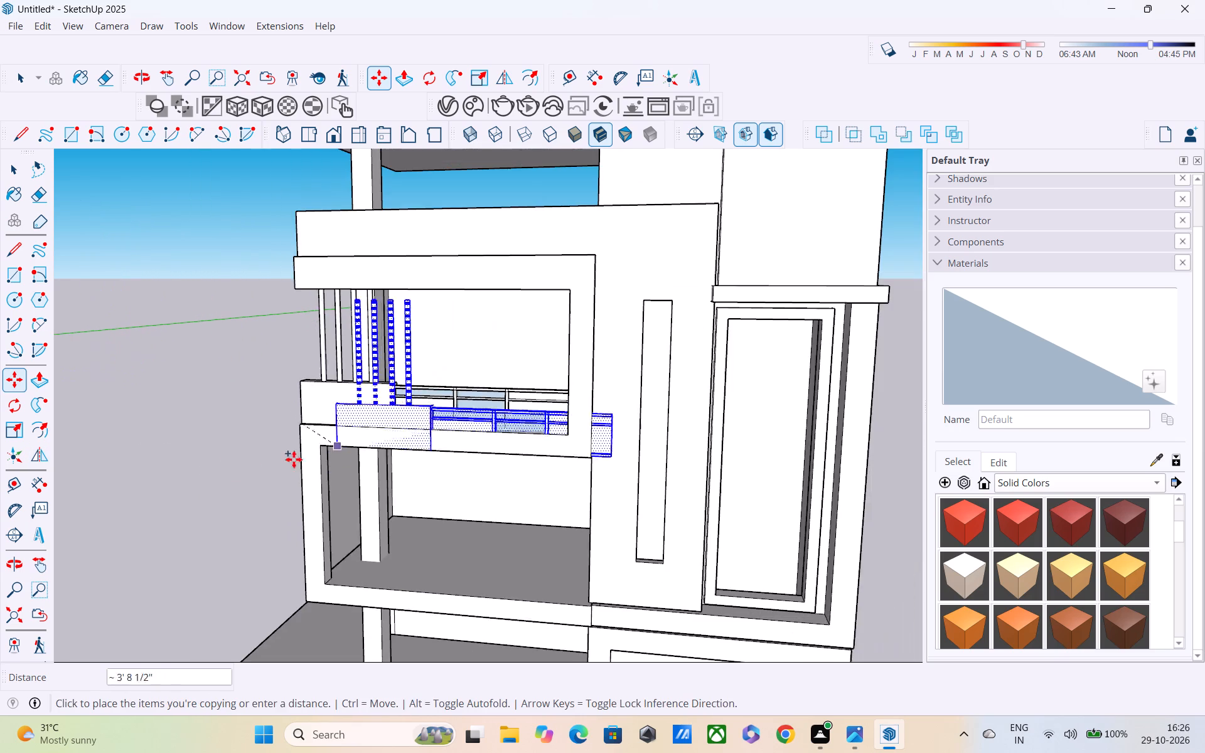
shift+middle_drag(225, 467, 561, 323)
scroll(291, 501, down, 2)
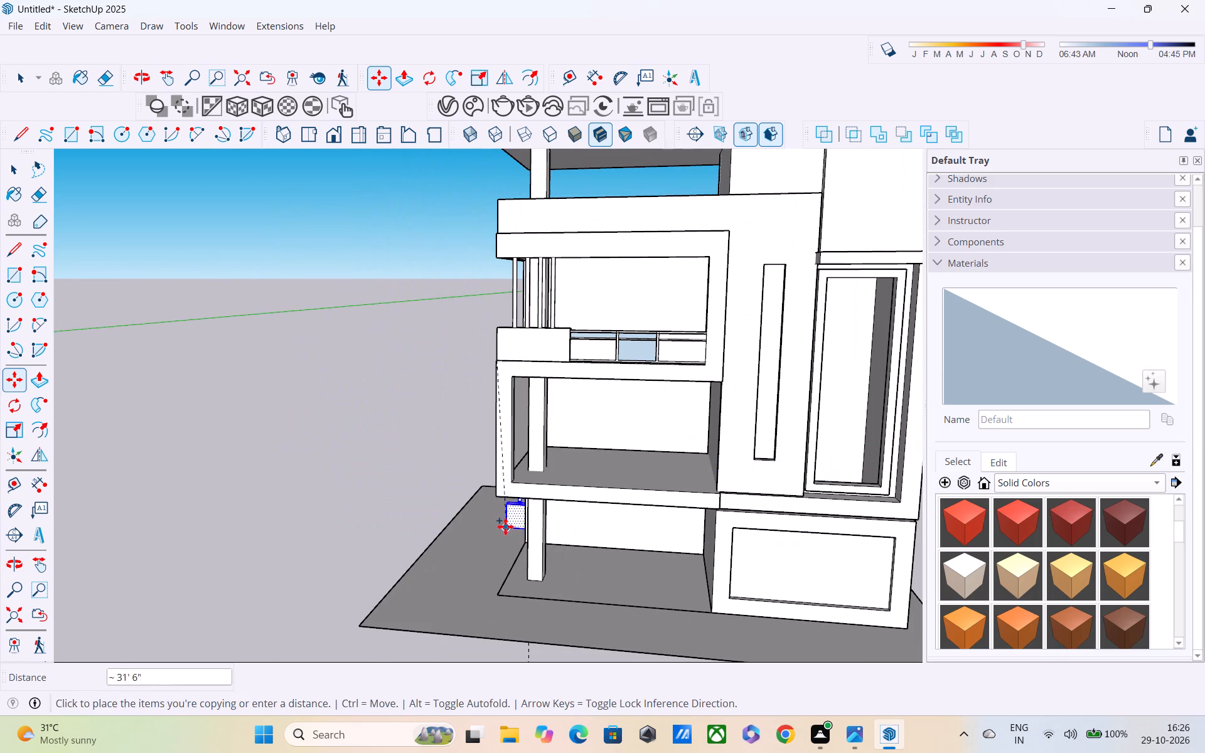
click(517, 483)
key(space)
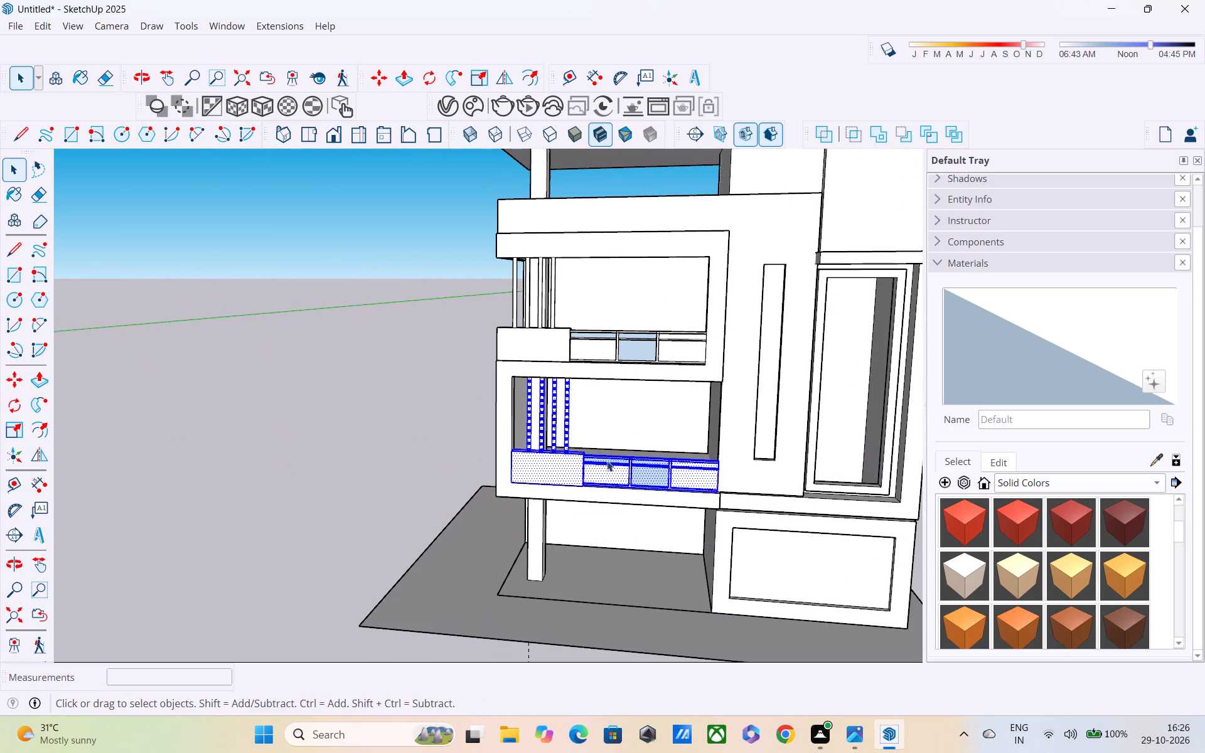
middle_drag(592, 452, 557, 423)
click(360, 446)
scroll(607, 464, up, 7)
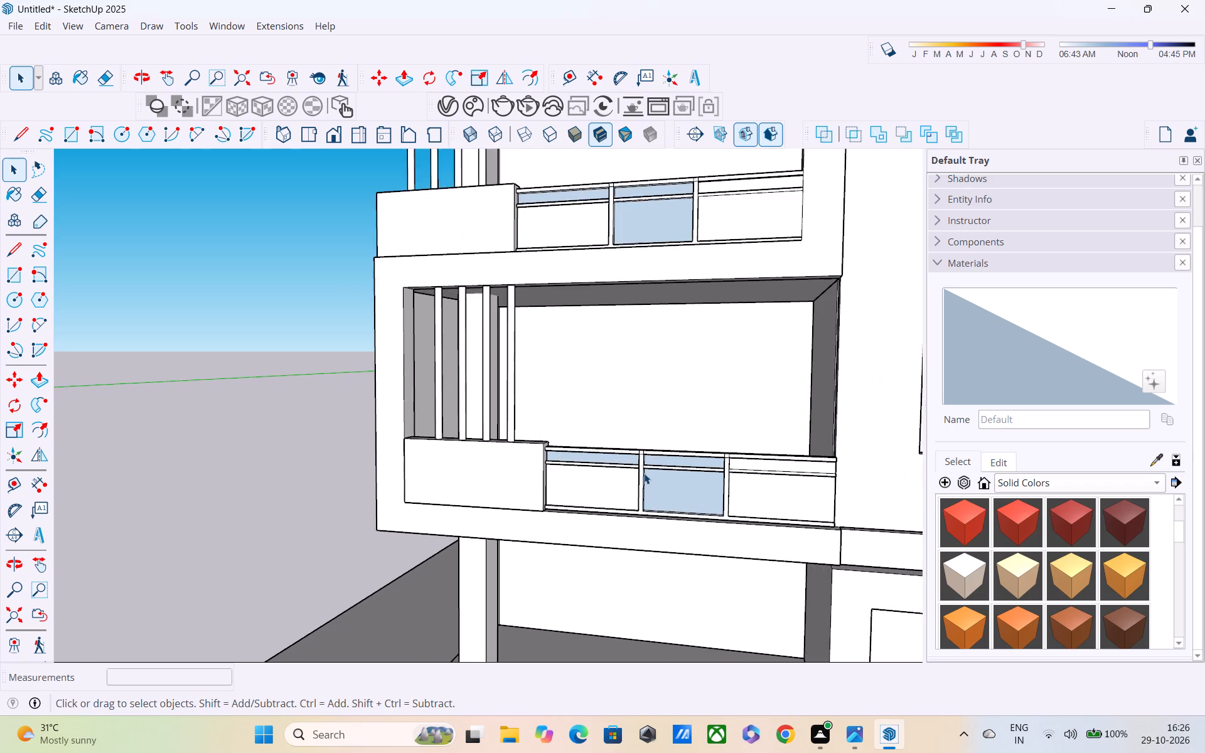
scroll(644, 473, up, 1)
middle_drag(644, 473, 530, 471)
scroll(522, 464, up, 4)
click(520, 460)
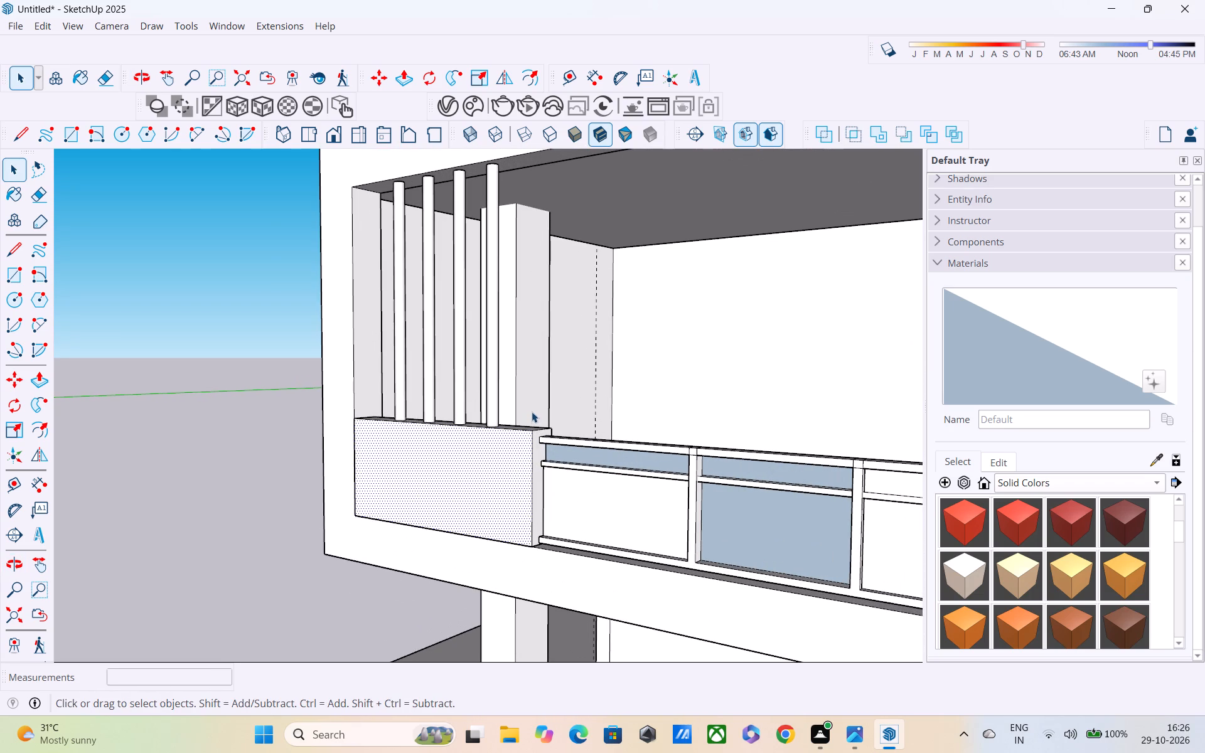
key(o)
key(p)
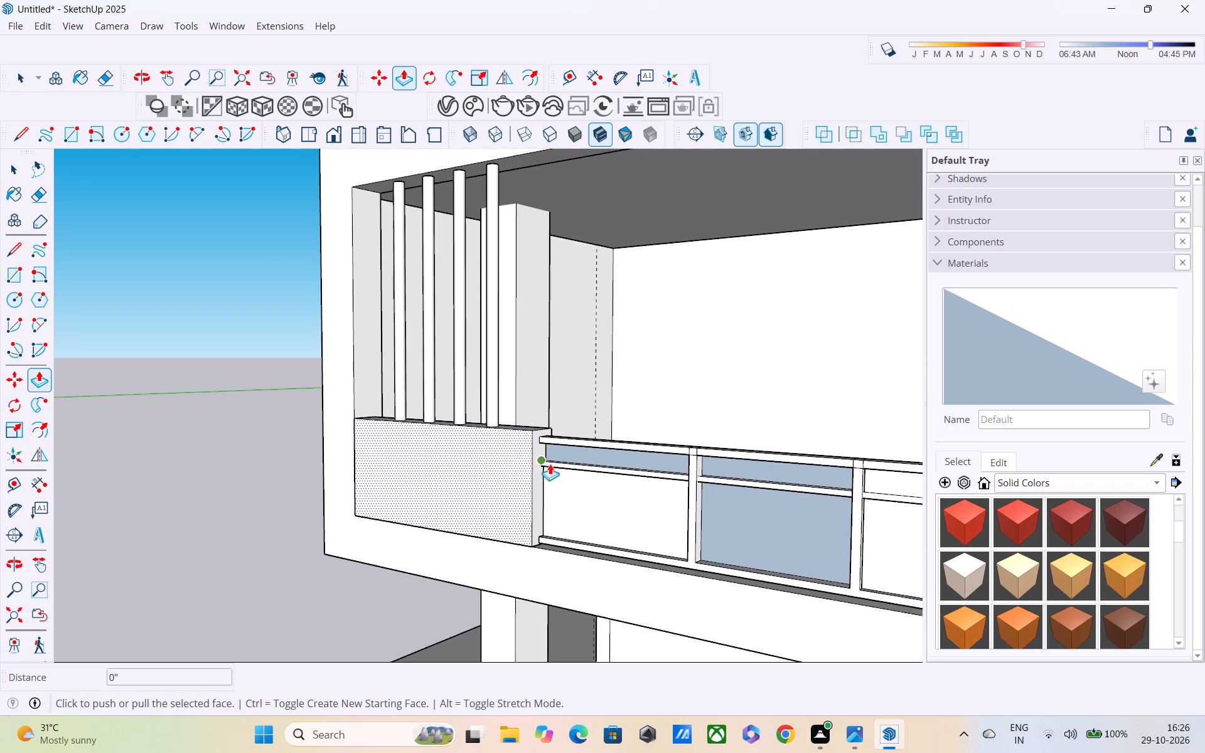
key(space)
Delete the four round bars above the copied parapet block on the lower balcony.
click(492, 317)
key(Delete)
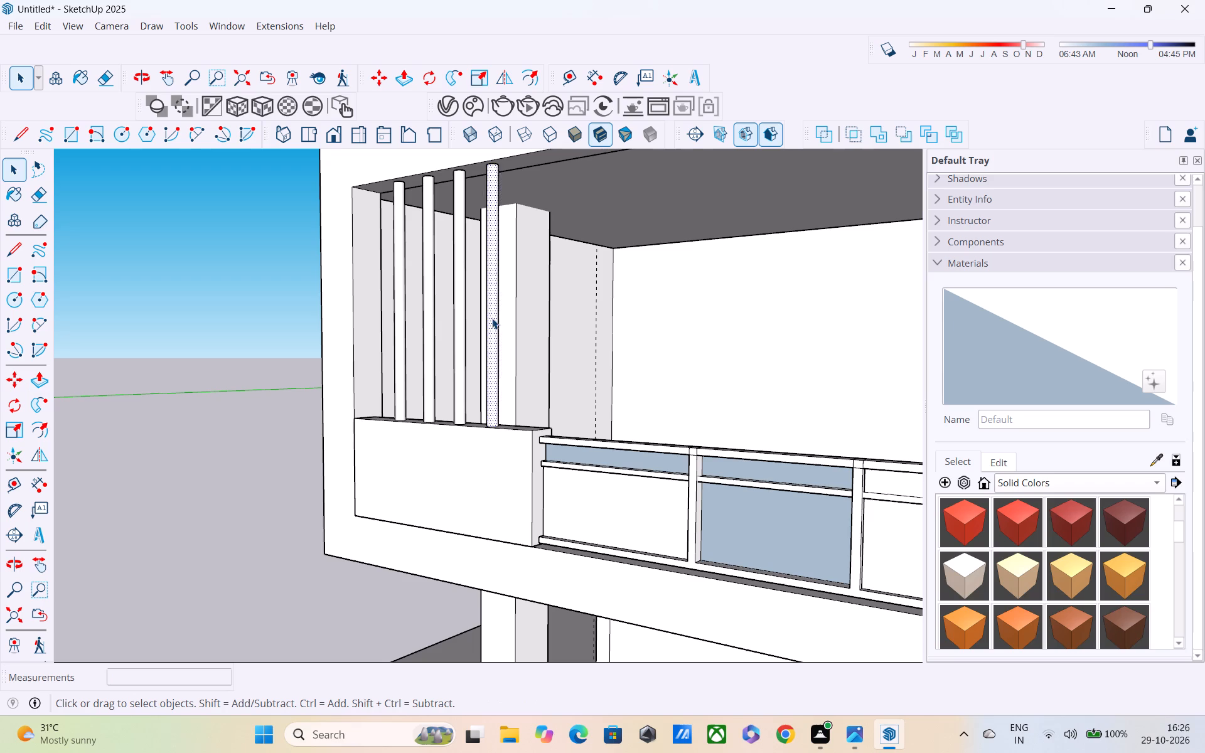
click(464, 371)
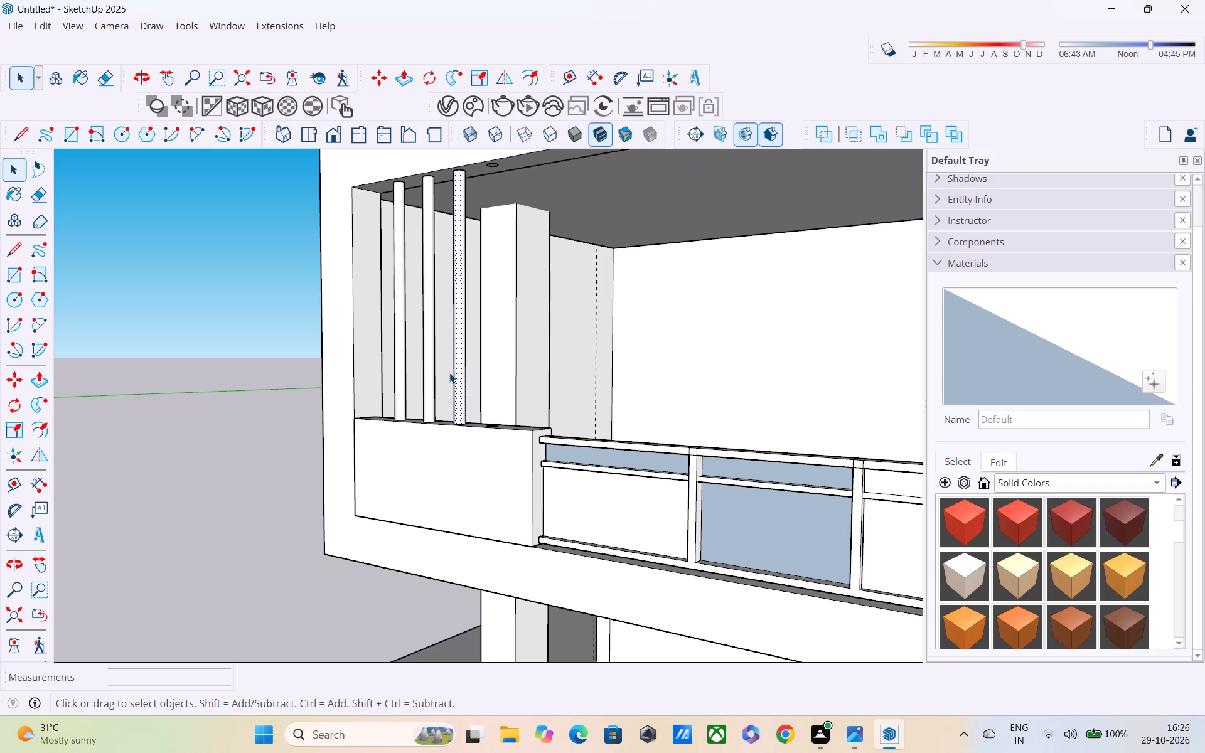
shift+click(433, 370)
shift+click(402, 347)
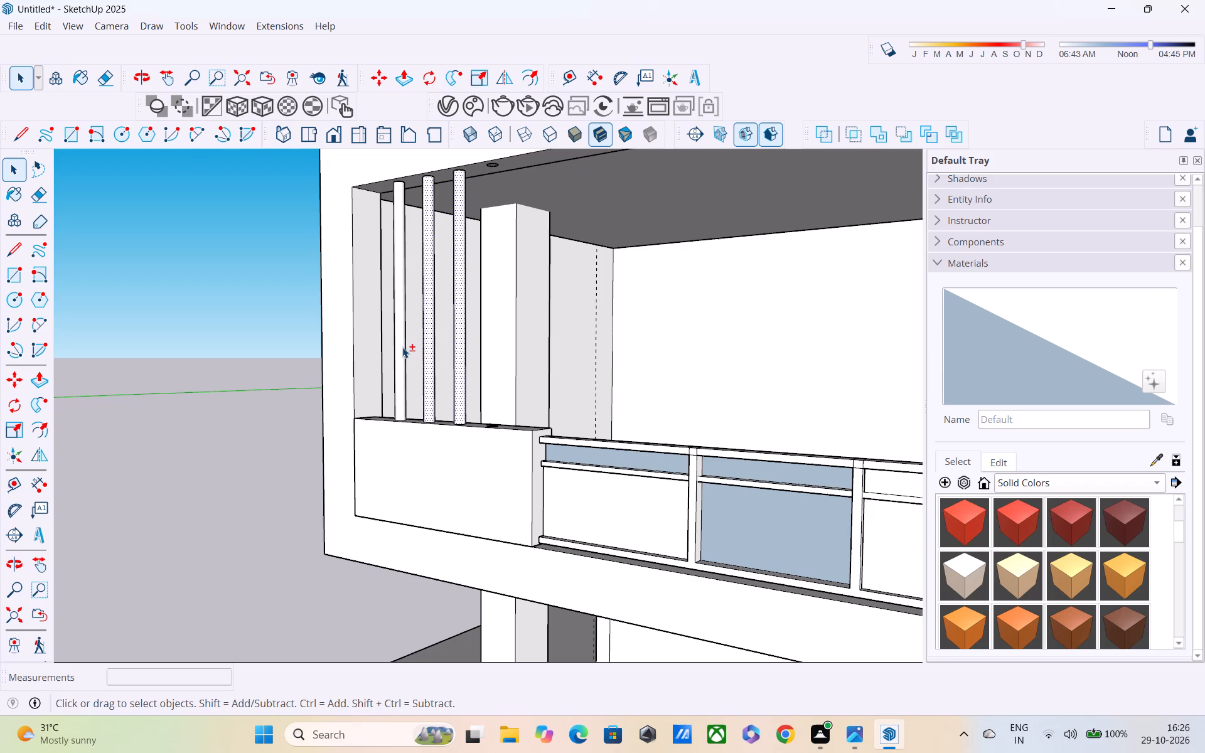
key(Delete)
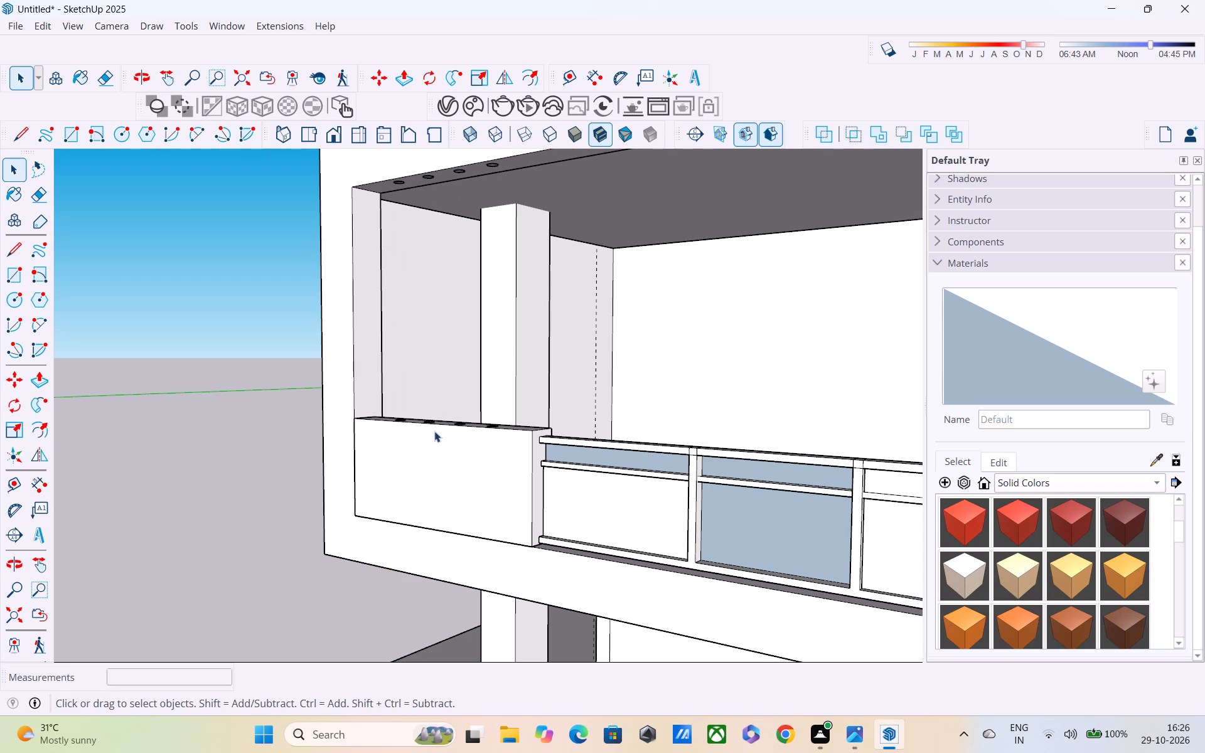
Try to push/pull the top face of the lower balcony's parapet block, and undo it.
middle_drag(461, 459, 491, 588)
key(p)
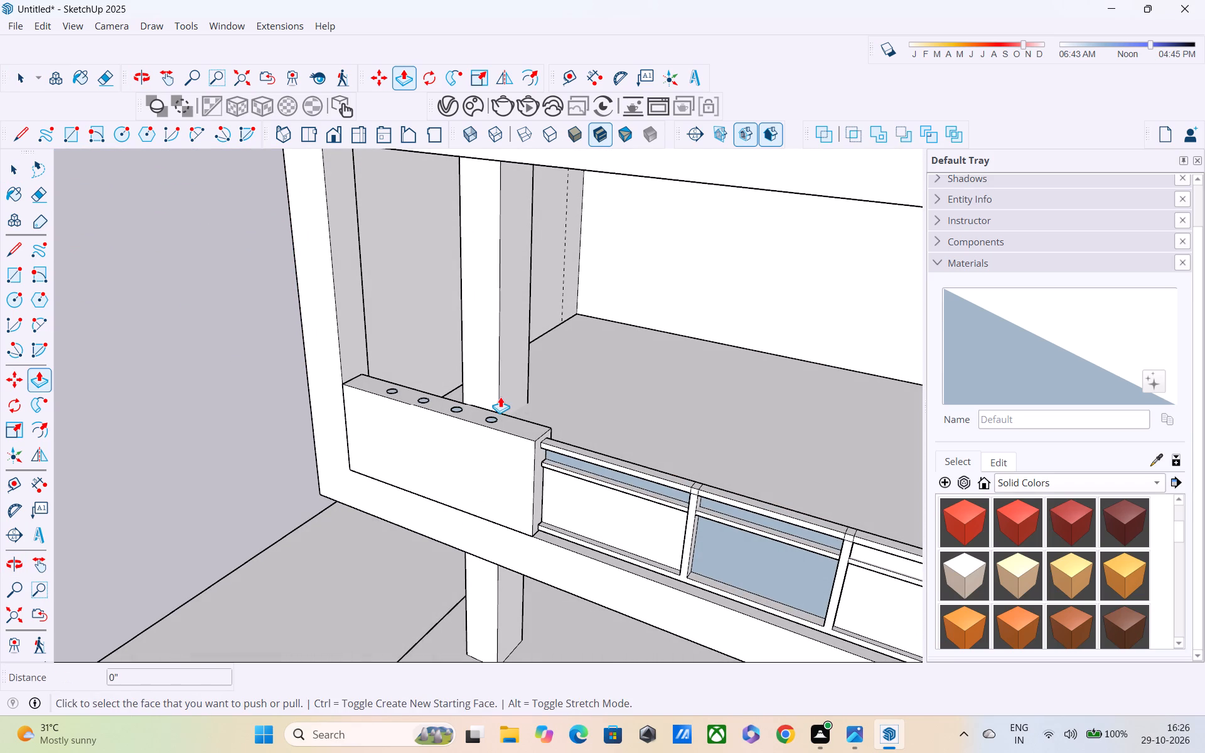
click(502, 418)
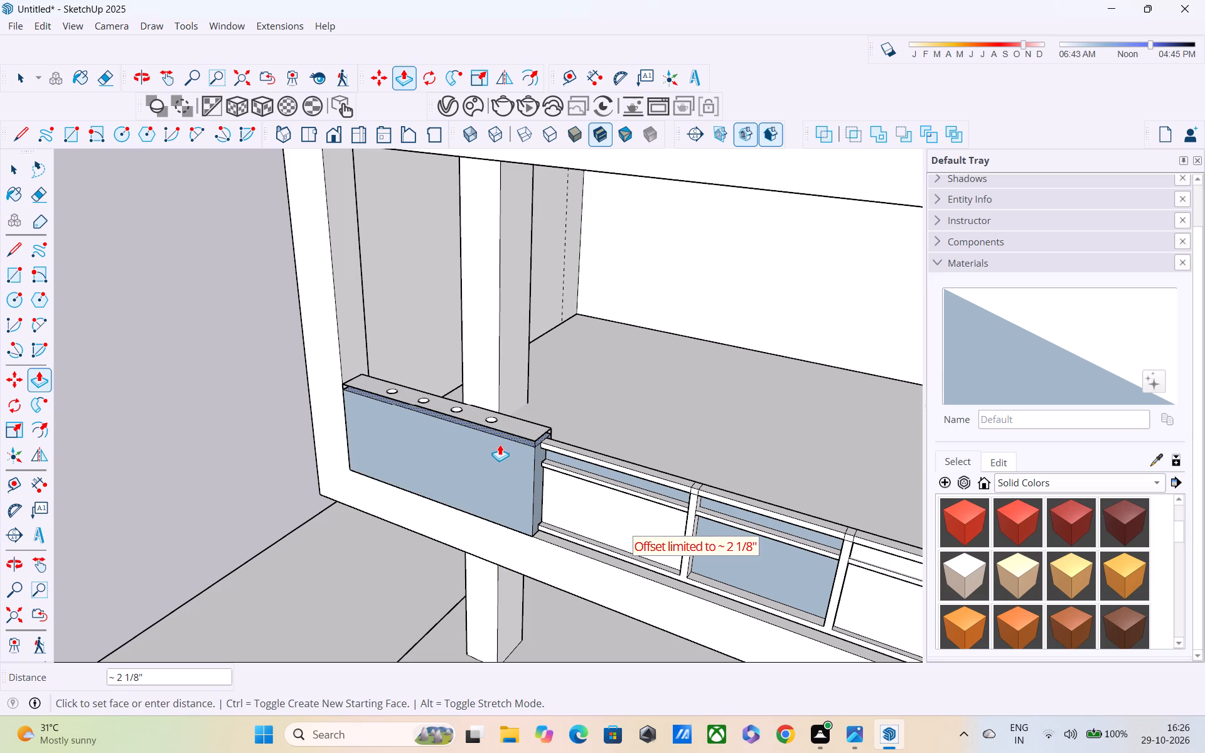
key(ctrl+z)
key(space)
Erase the four circle outlines left on the top face of the lower balcony's parapet block.
key(e)
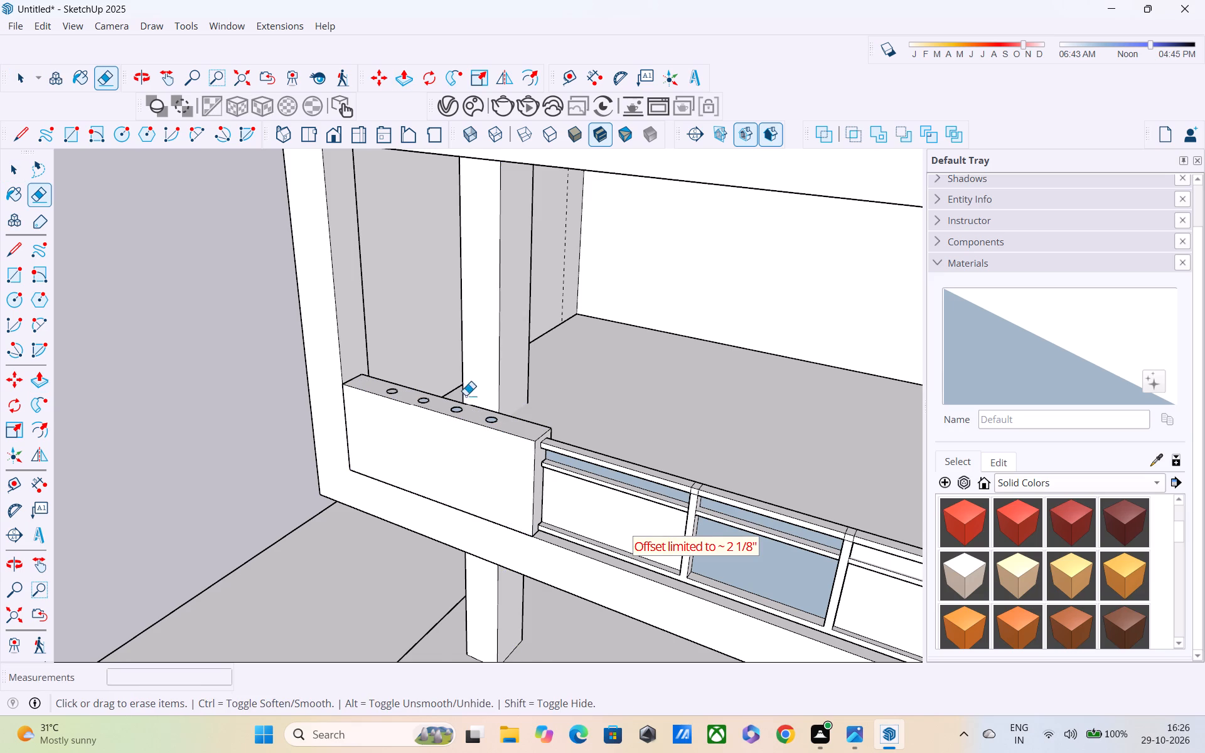
scroll(439, 394, up, 2)
drag(382, 386, 430, 410)
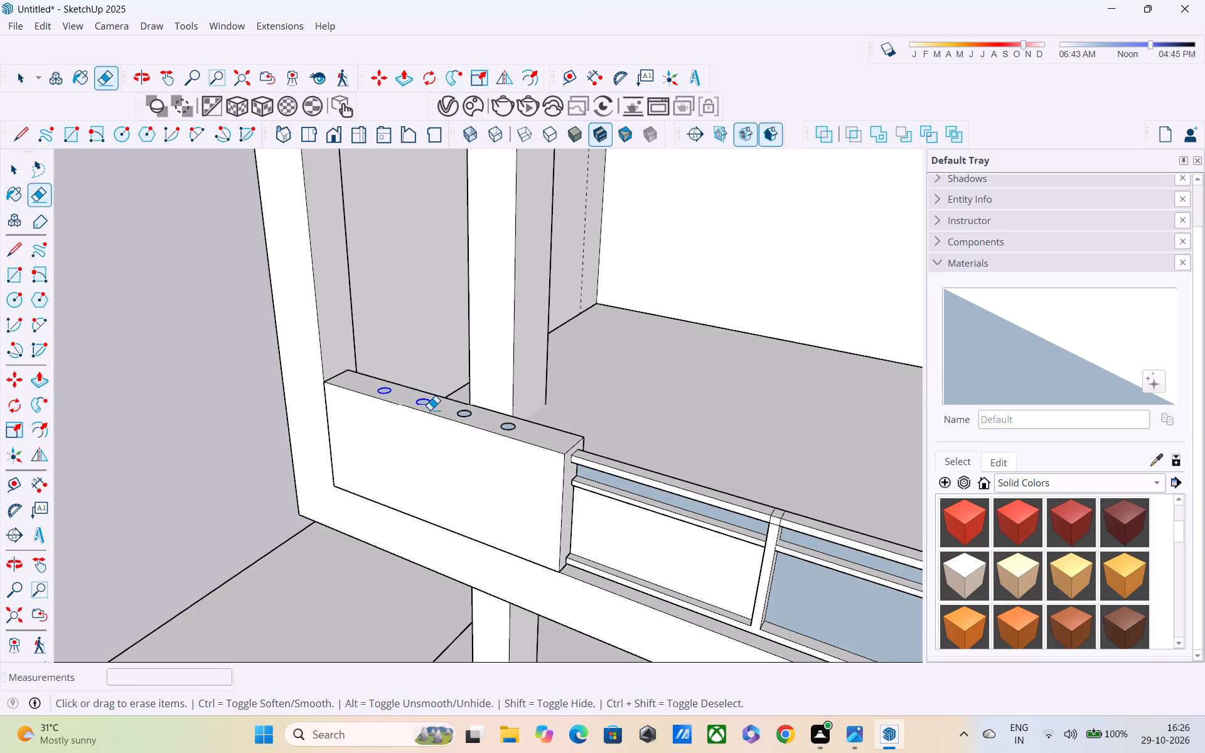
drag(430, 410, 521, 436)
scroll(522, 422, down, 3)
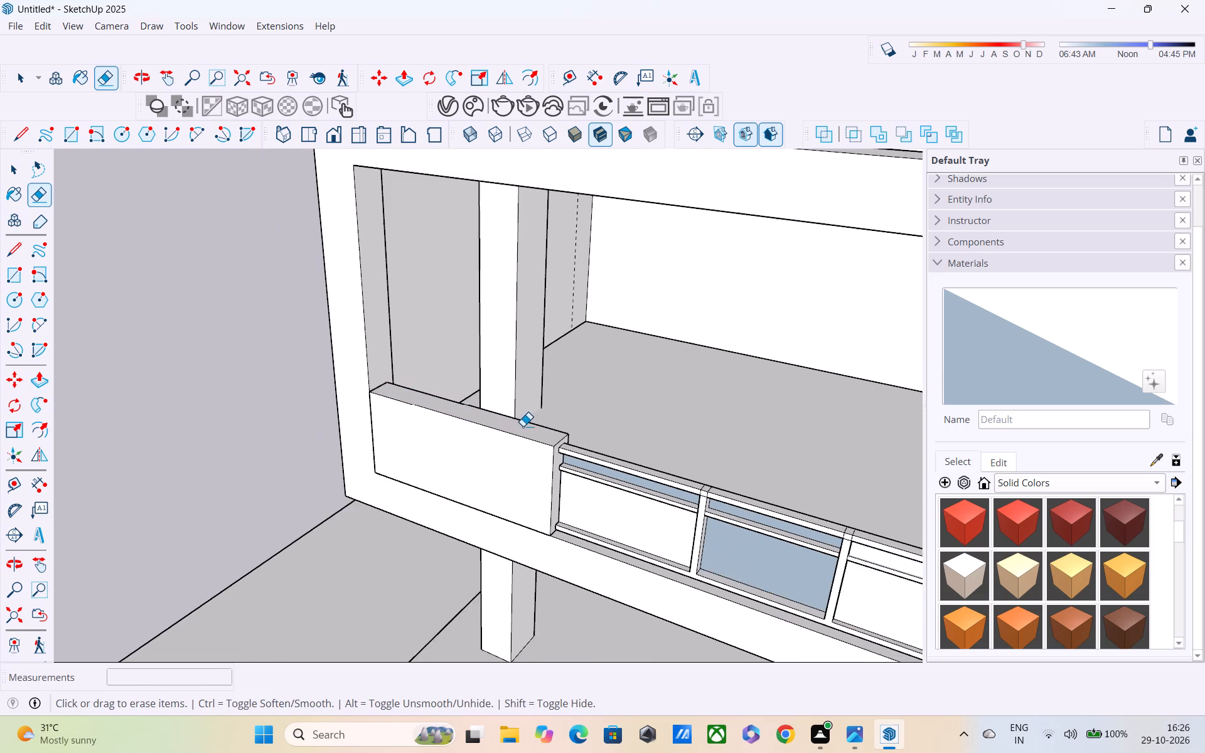
Push the top face of the lower balcony's parapet block down to the slab, about 2' 9 7/8", to remove the block.
middle_drag(525, 429, 528, 397)
key(p)
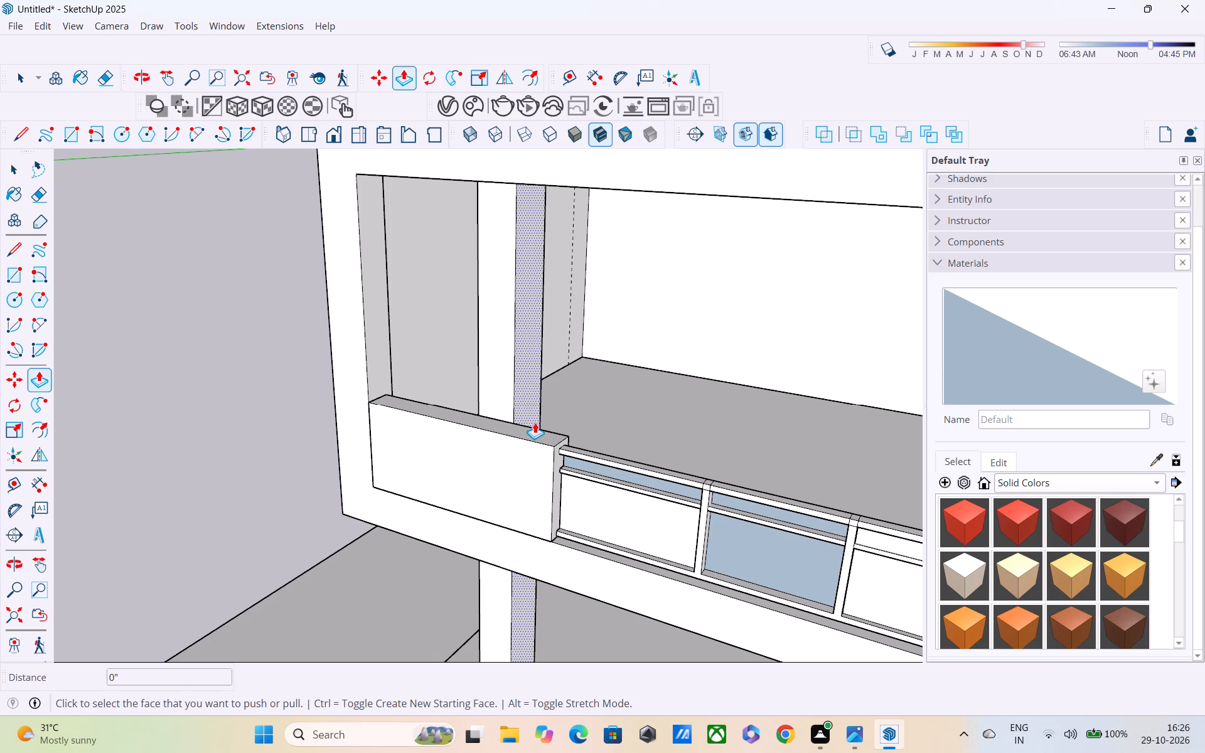
click(539, 432)
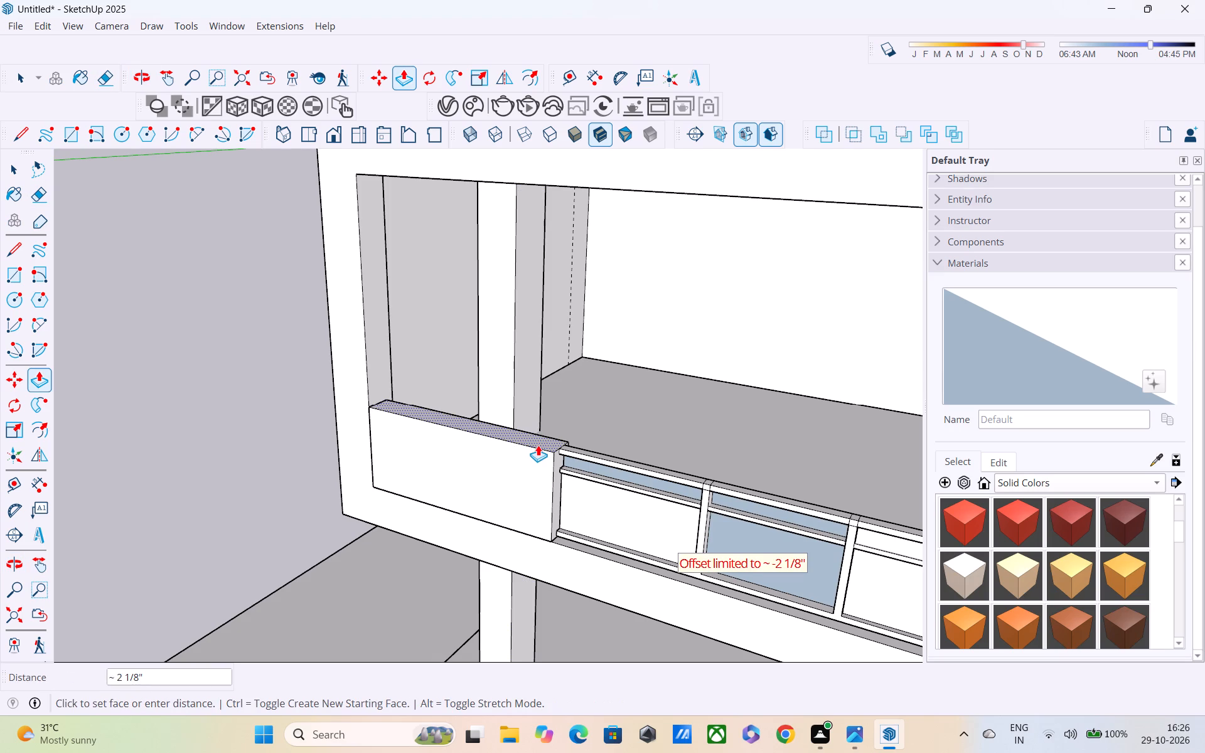
click(538, 445)
drag(538, 436, 533, 526)
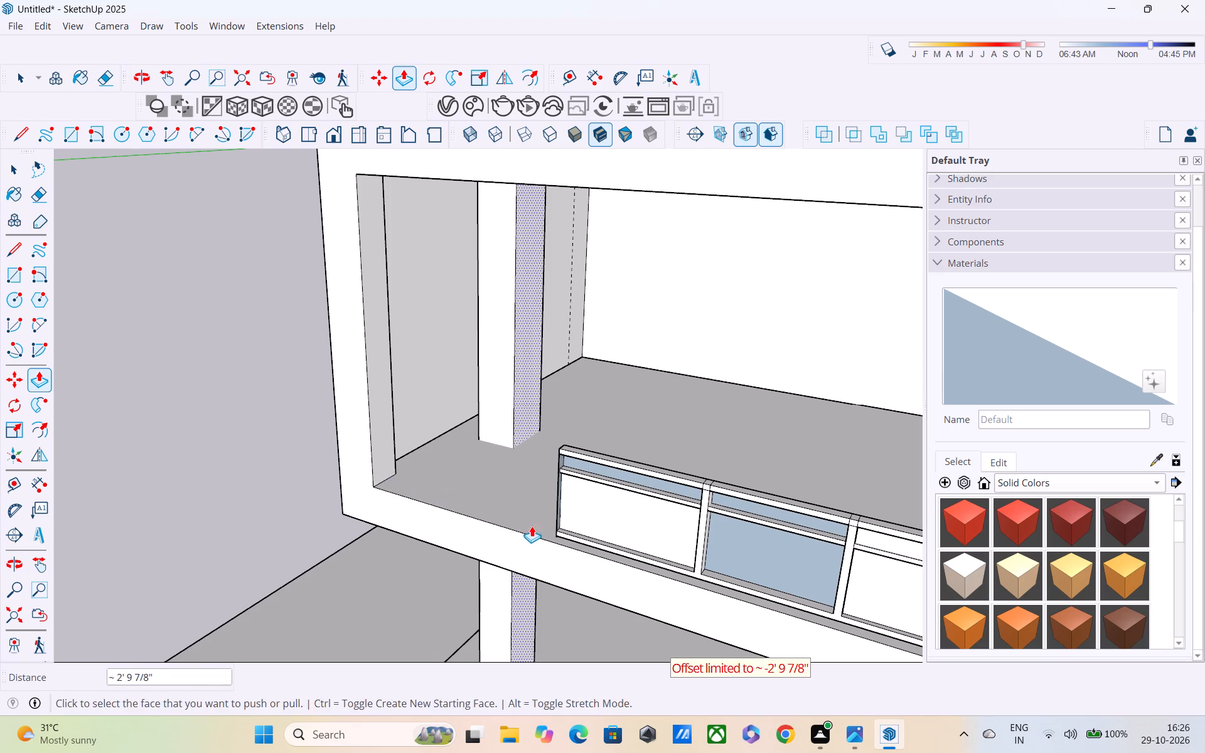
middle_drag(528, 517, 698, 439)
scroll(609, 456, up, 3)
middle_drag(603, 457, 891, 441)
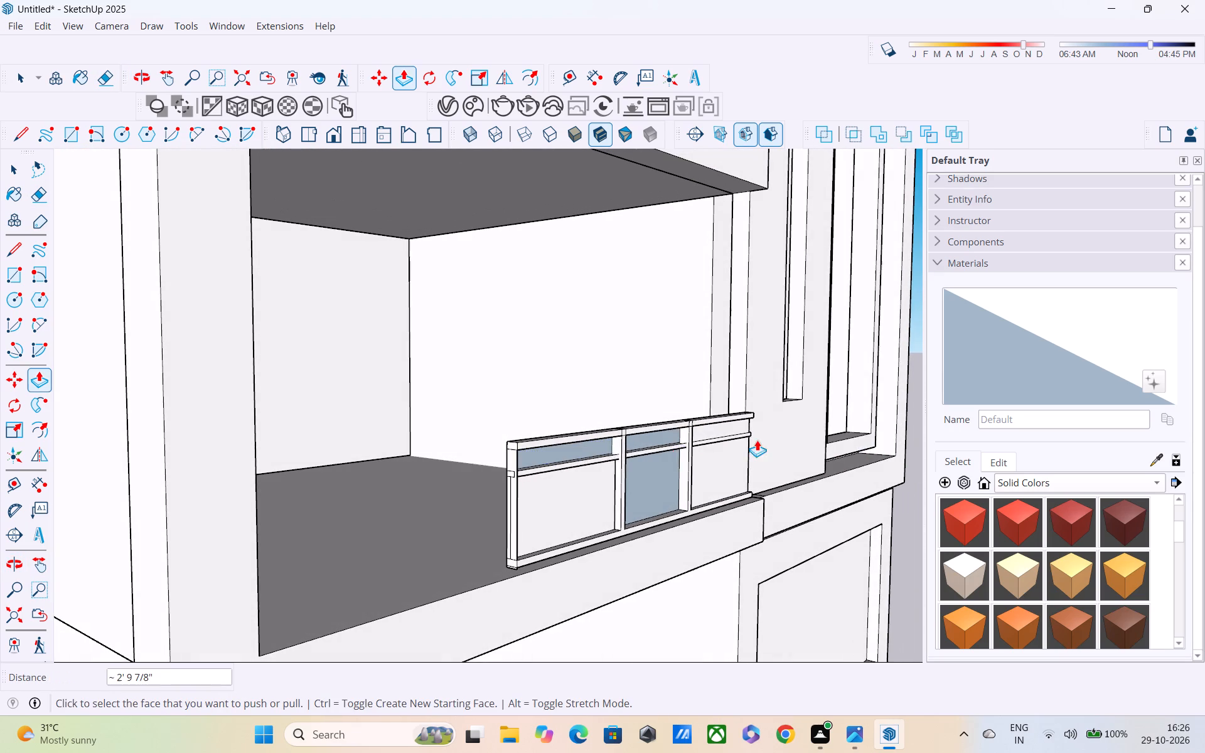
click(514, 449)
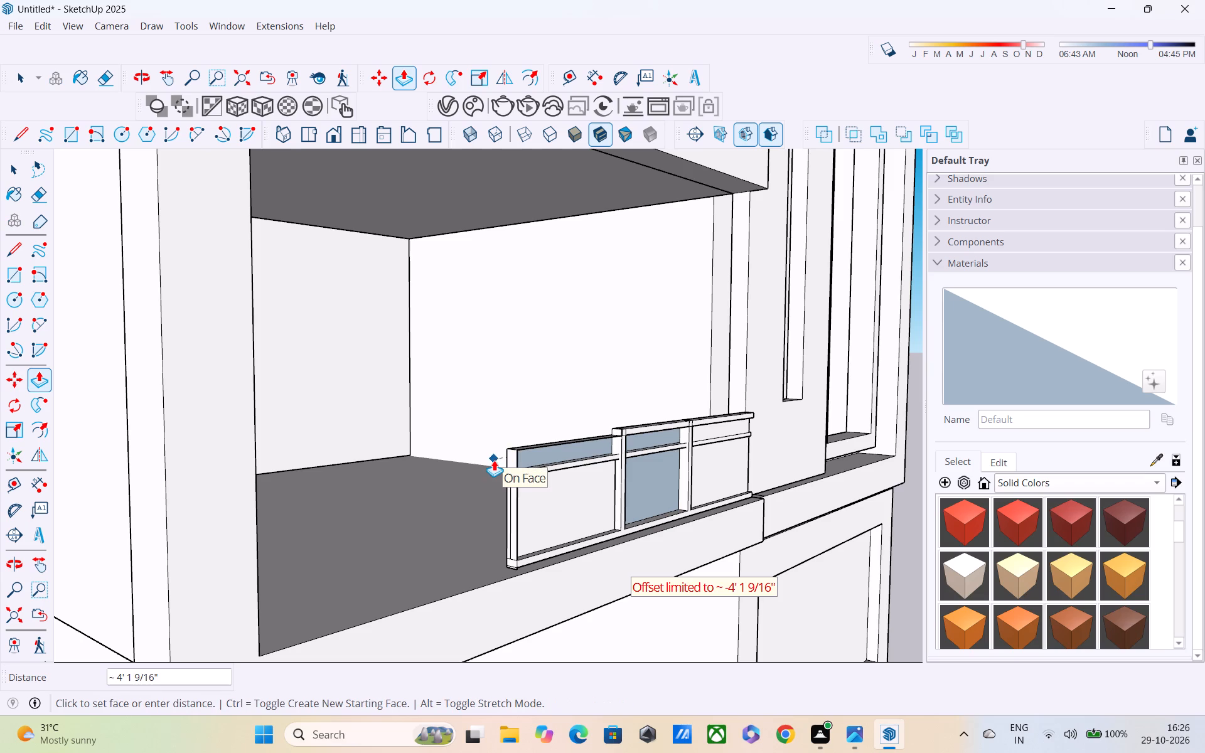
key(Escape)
Examine the lower balcony's opening and railing from the front and from above, together with the balcony above it.
middle_drag(541, 486, 332, 422)
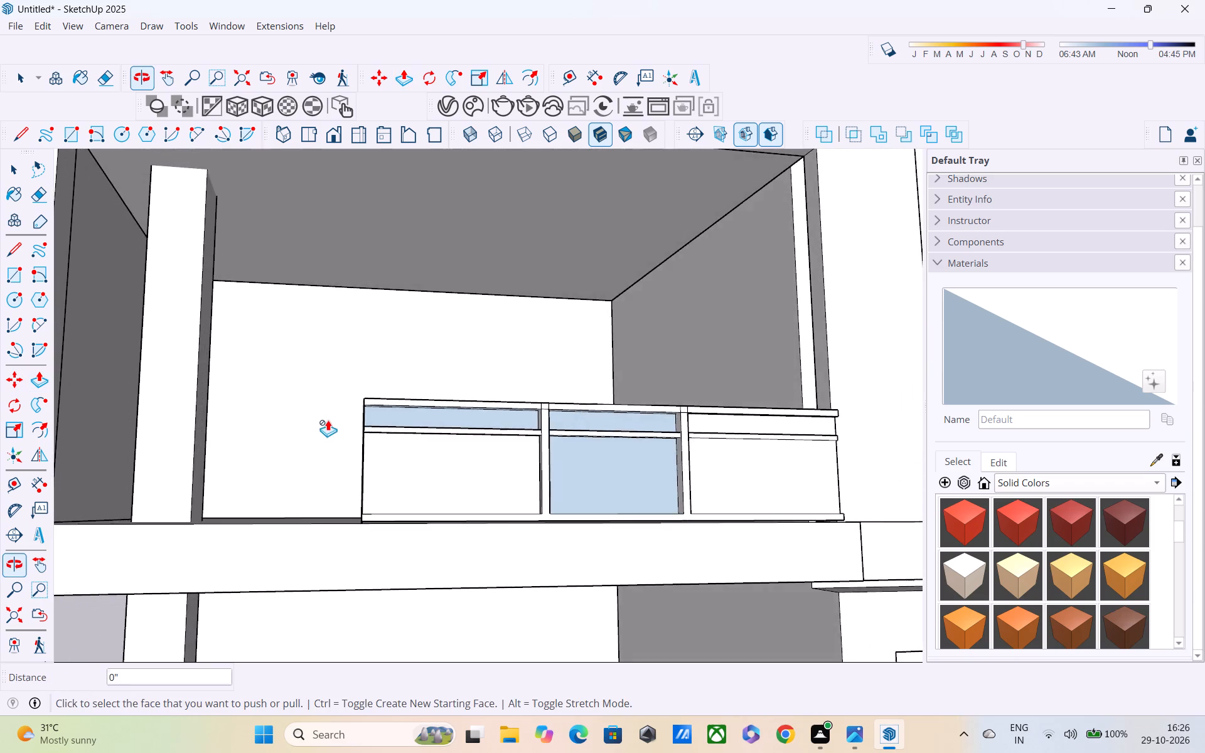
scroll(324, 420, down, 6)
middle_drag(342, 472, 346, 495)
scroll(348, 487, up, 3)
middle_drag(341, 486, 378, 542)
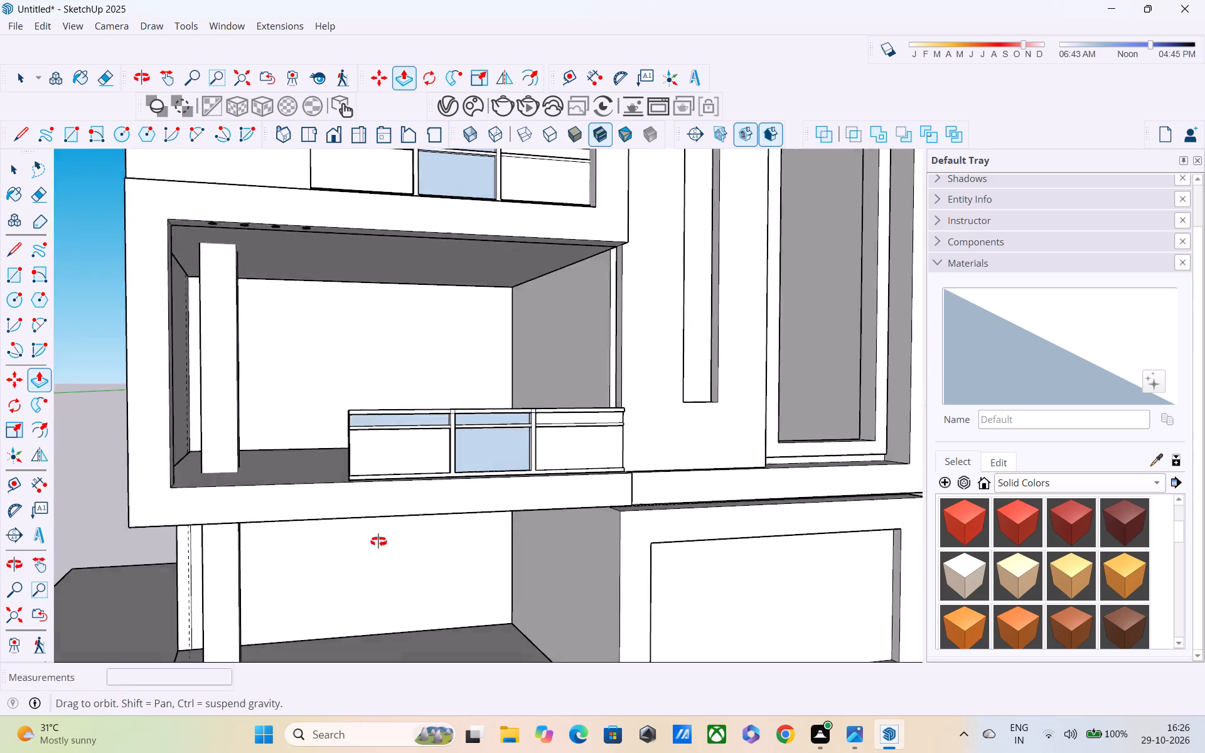
middle_drag(378, 542, 404, 580)
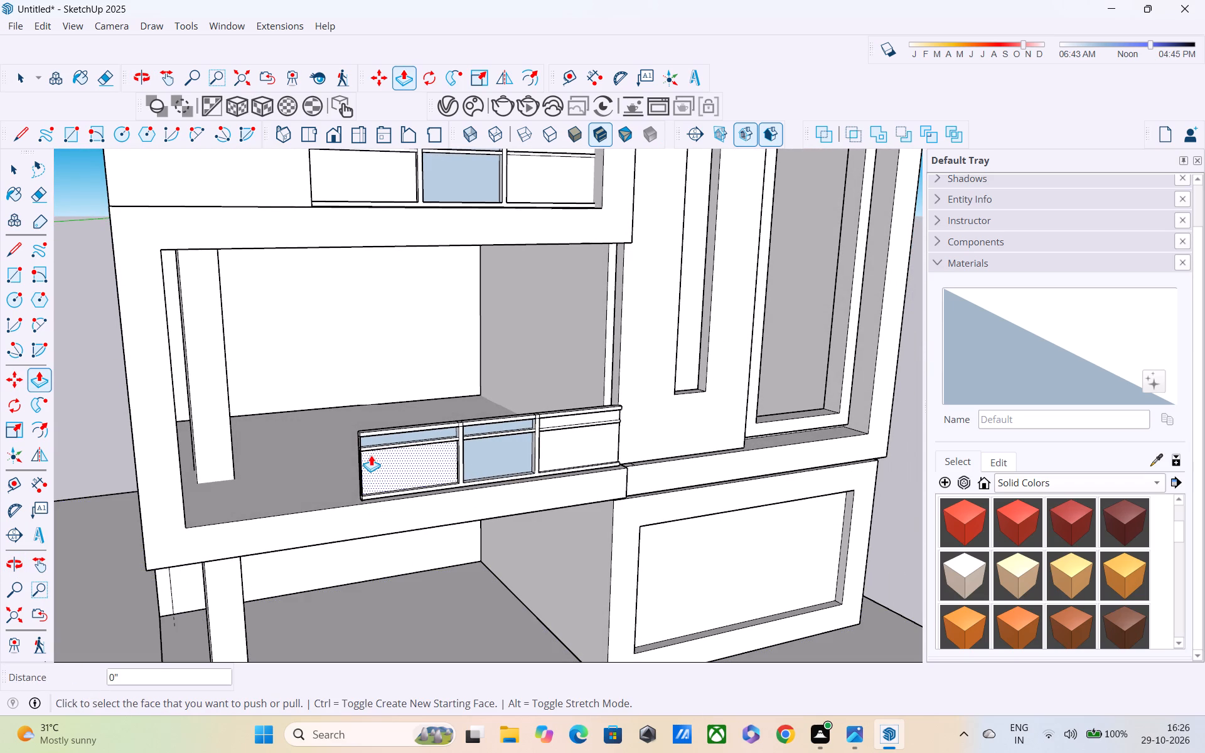
scroll(371, 462, down, 3)
middle_drag(371, 462, 253, 410)
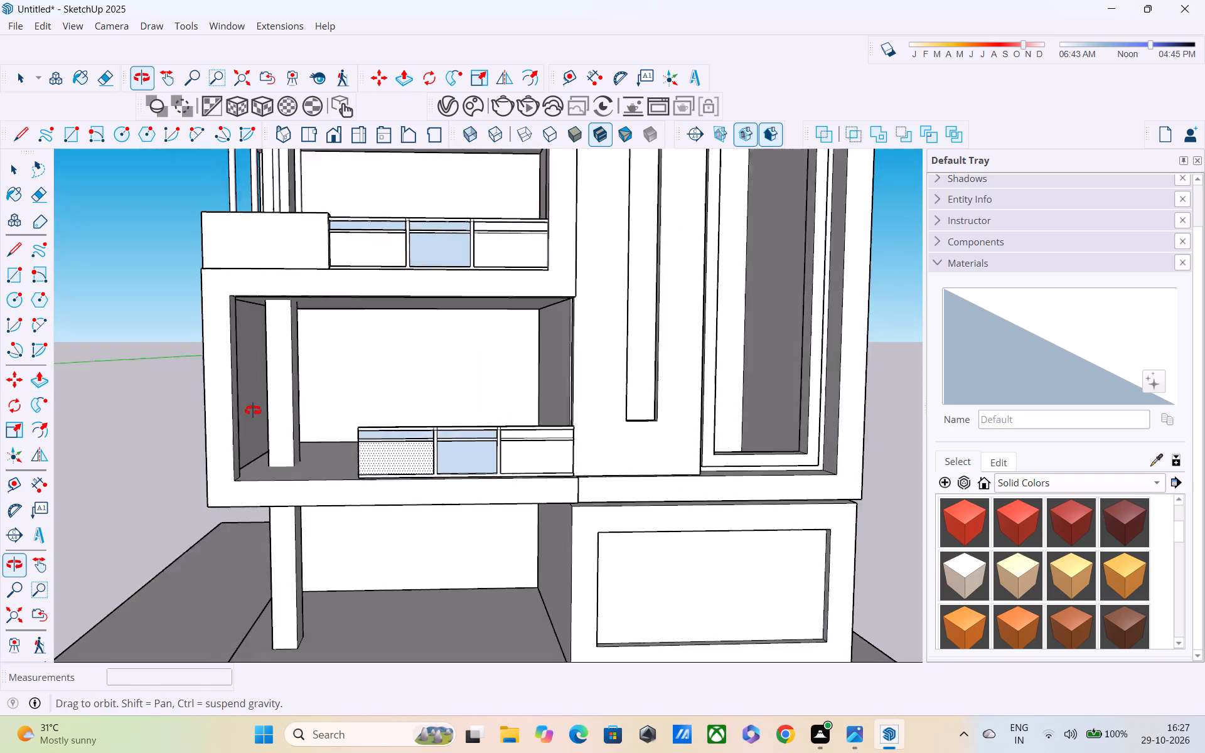
middle_drag(253, 410, 249, 408)
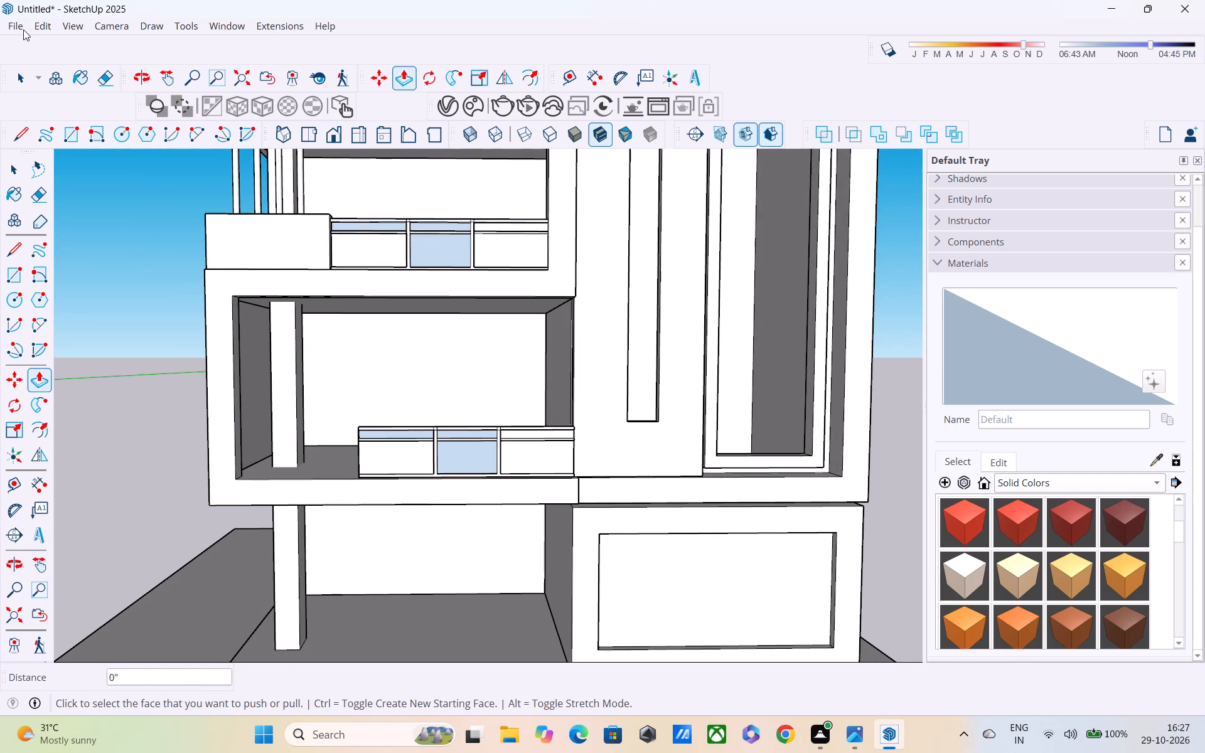
Import the SketchUp model mesh+designs from the Downloads folder.
click(23, 29)
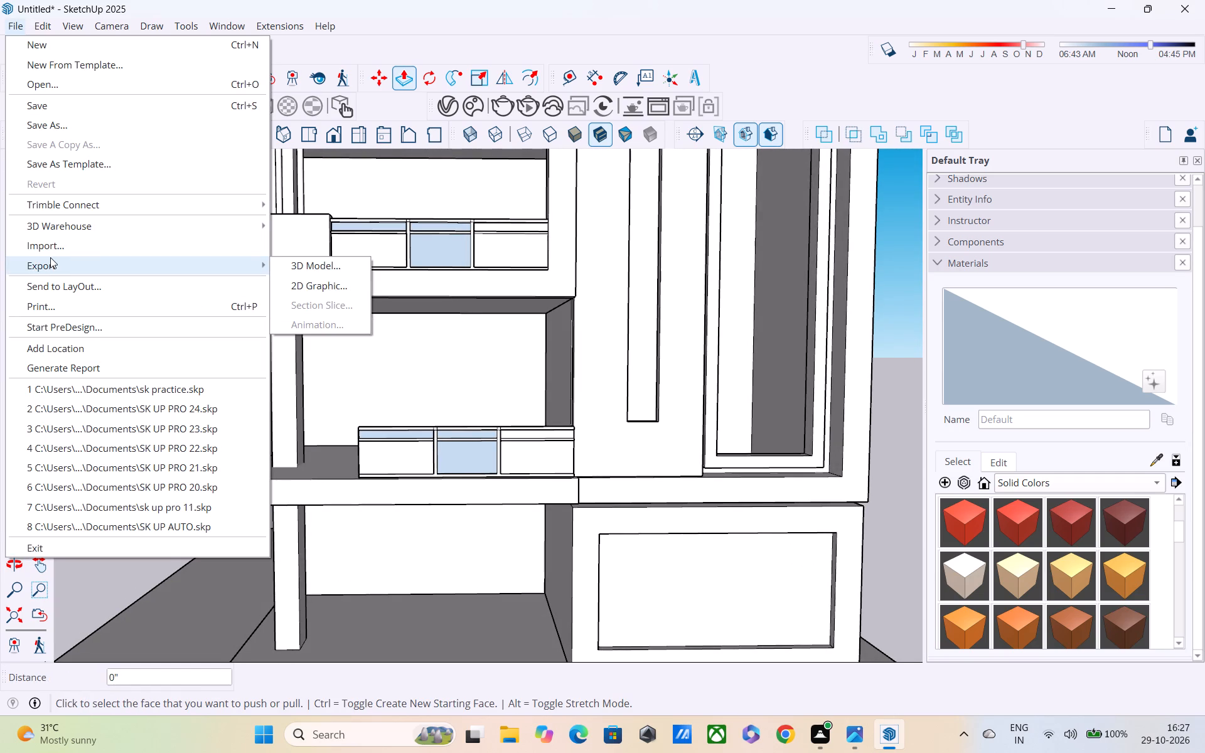
click(50, 252)
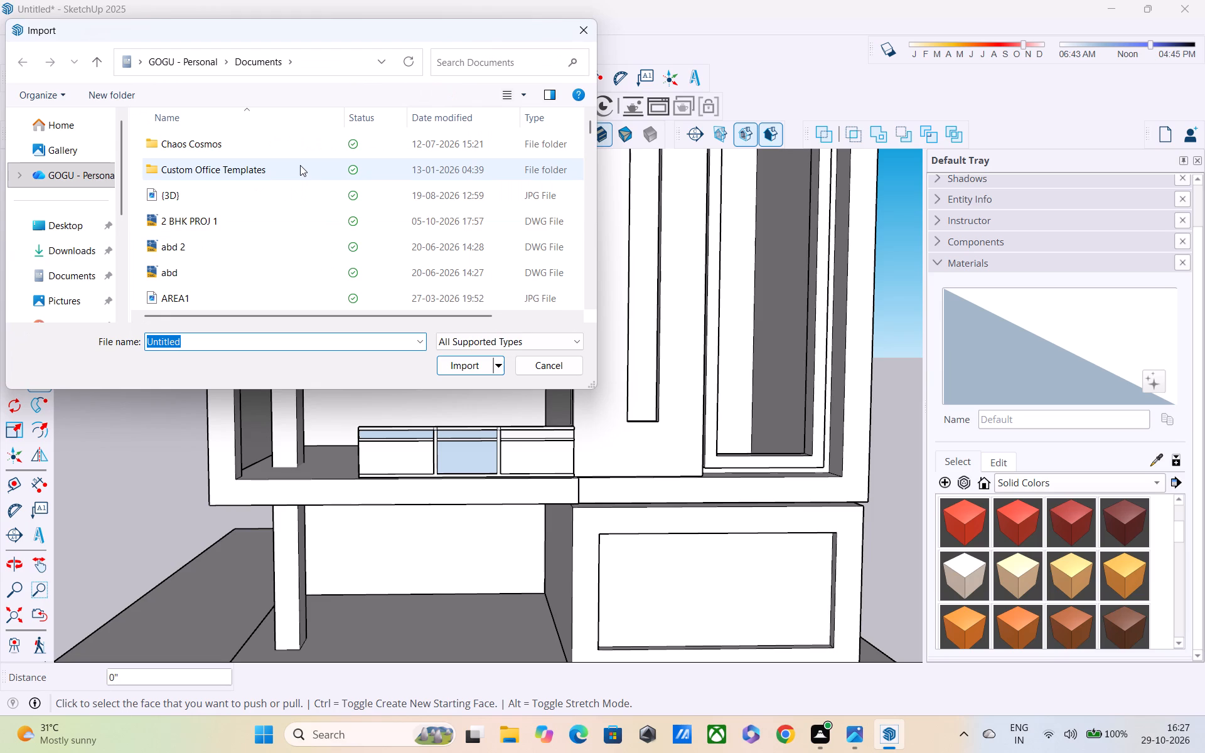
click(89, 259)
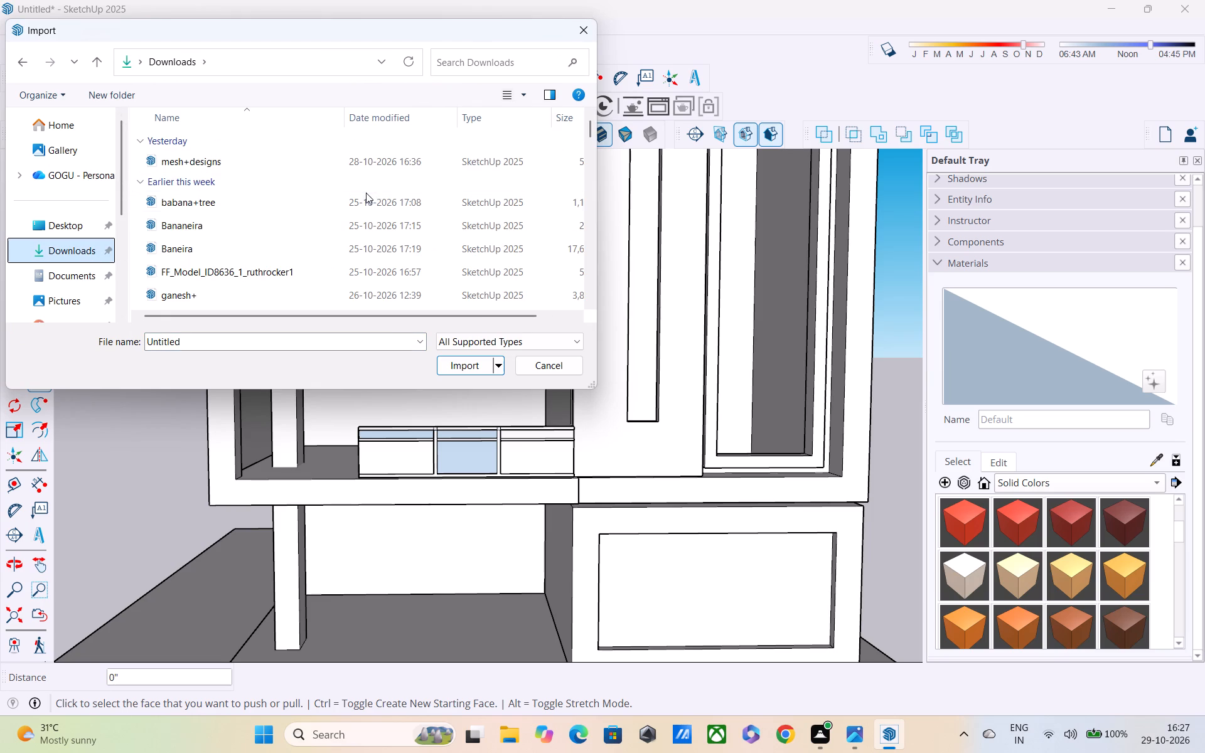
click(345, 172)
click(341, 168)
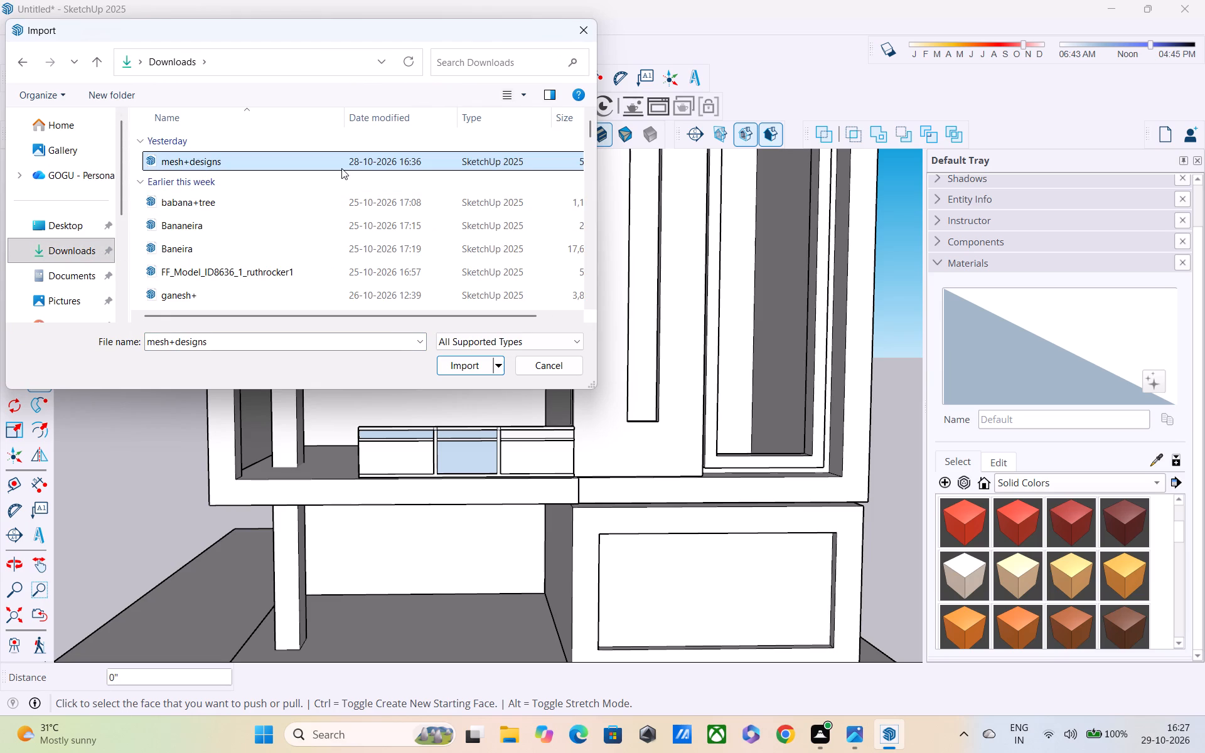
click(442, 364)
Place the imported set of mesh panels on the open ground away from the building, between the red and green axes.
scroll(433, 376, down, 3)
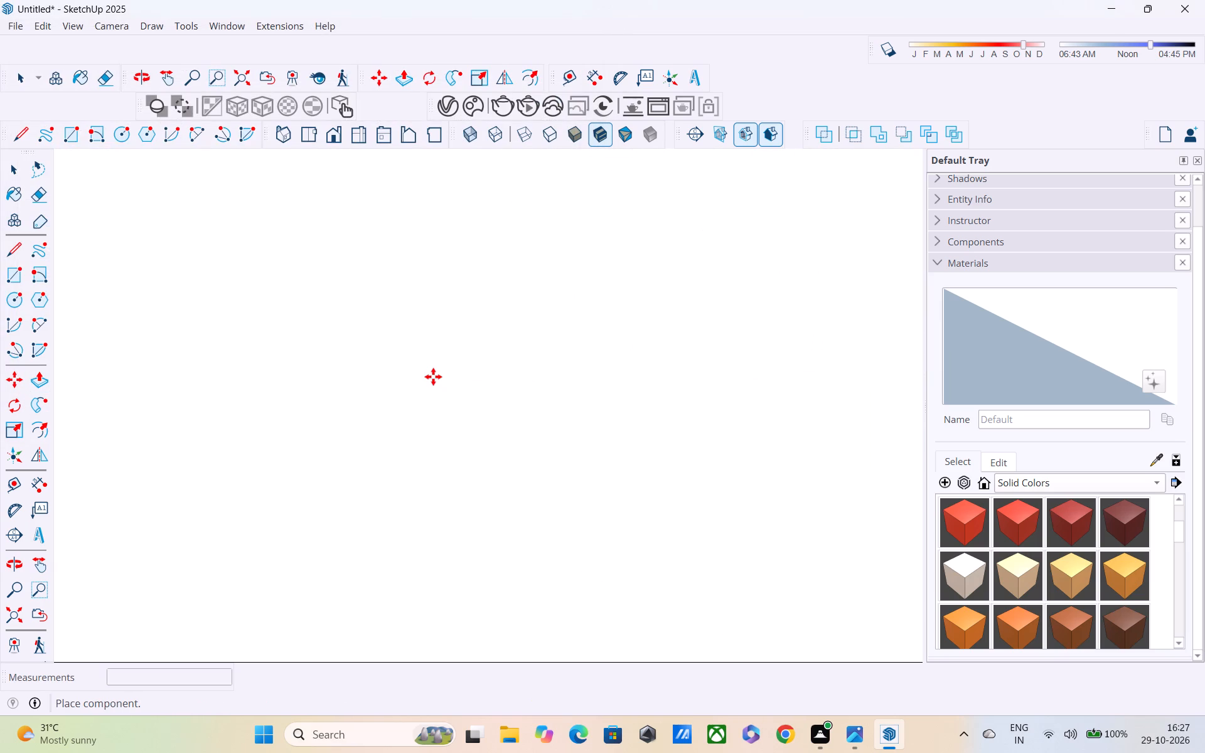
scroll(432, 377, down, 4)
scroll(399, 452, down, 8)
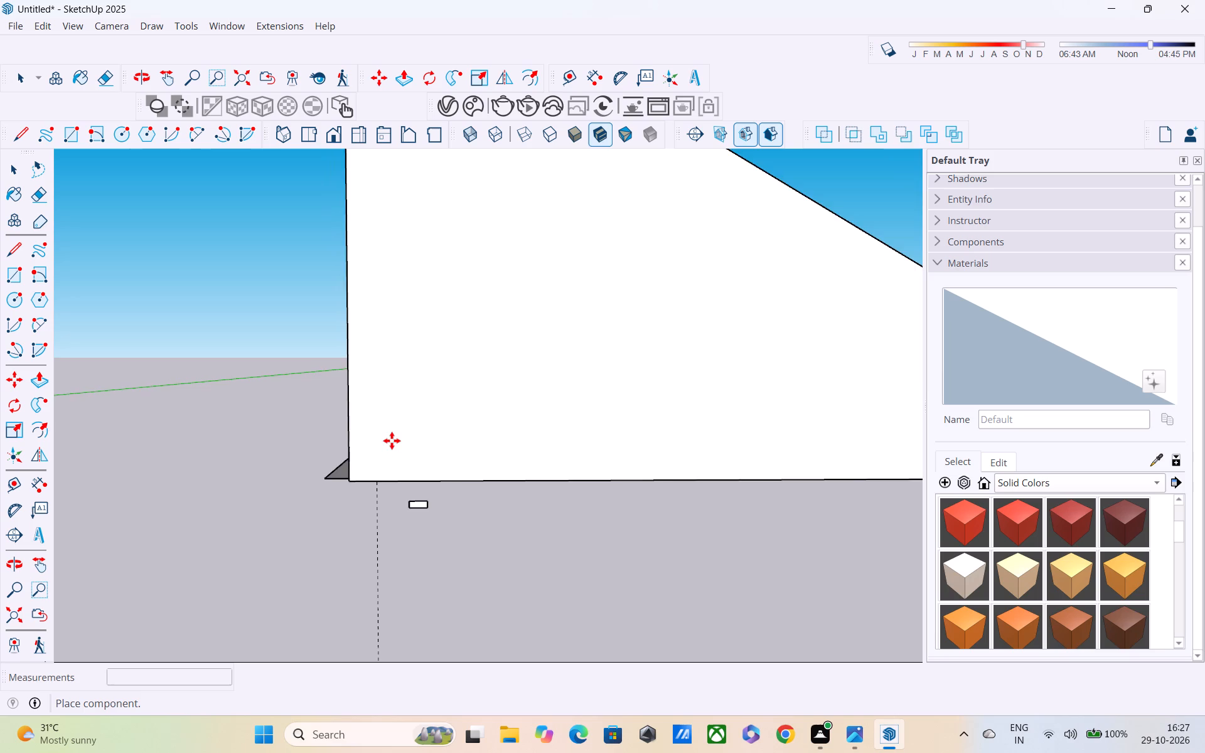
scroll(388, 439, down, 16)
scroll(385, 450, down, 5)
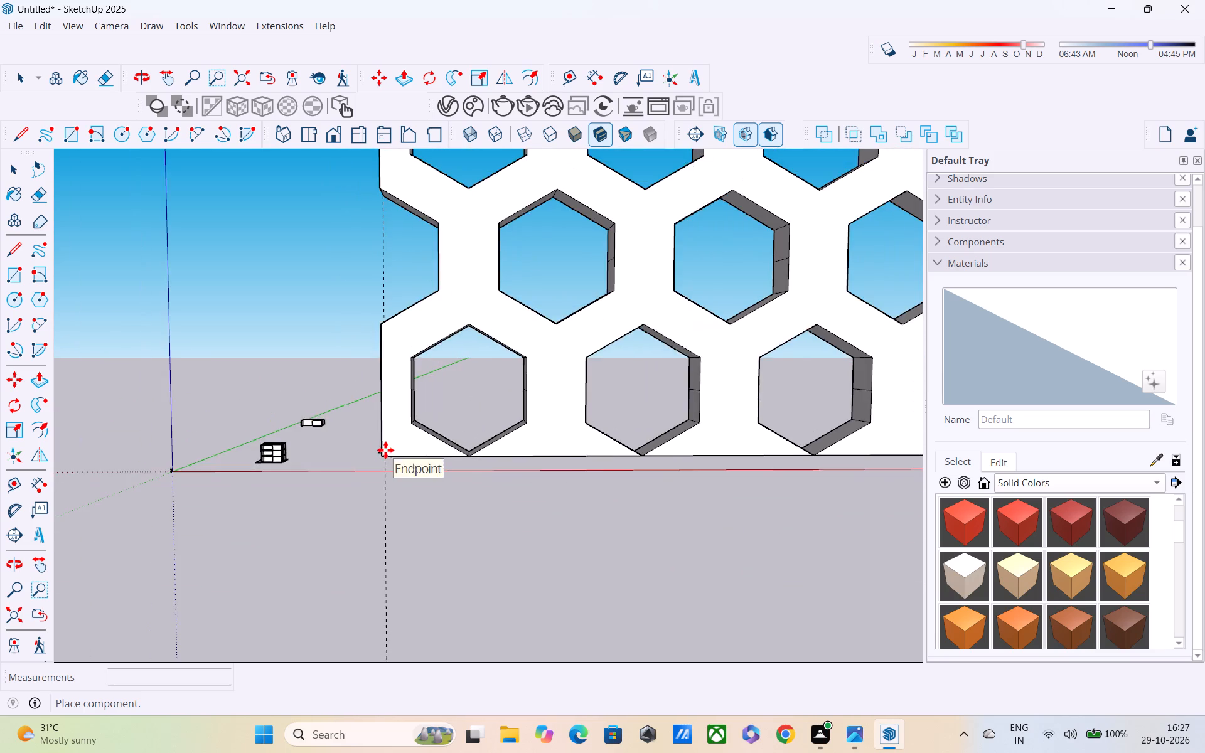
scroll(385, 447, down, 20)
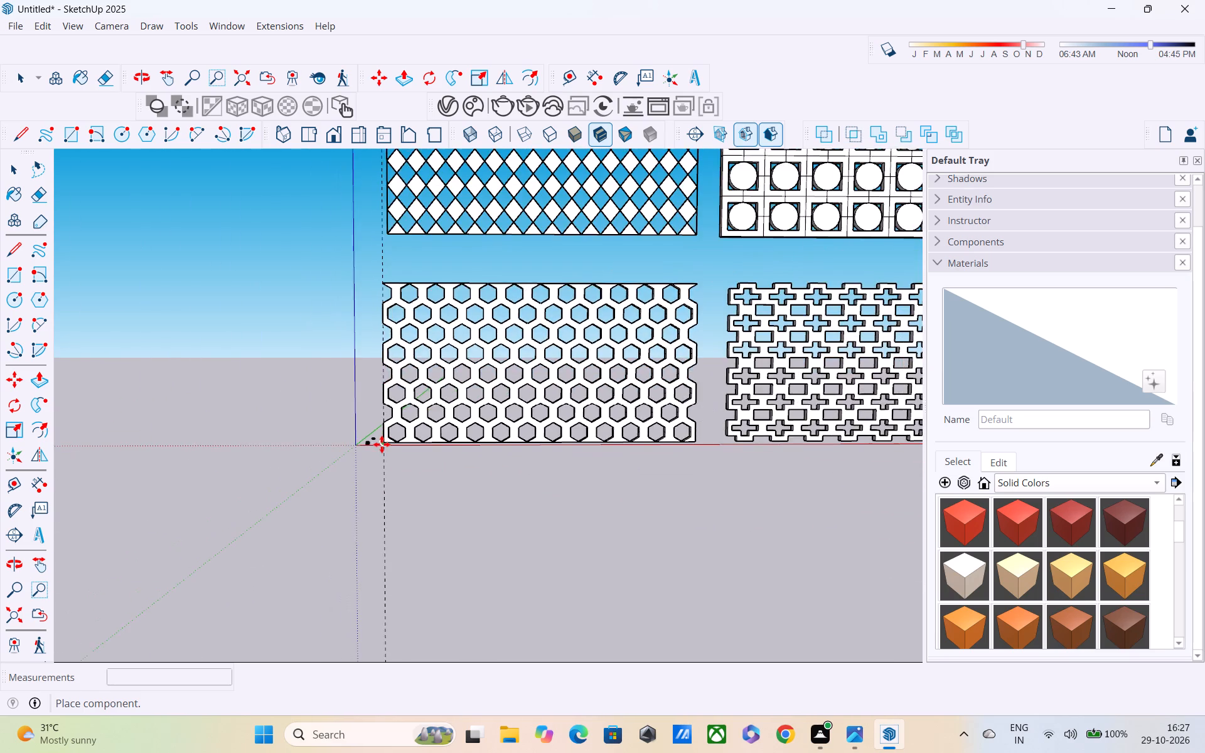
scroll(380, 444, down, 14)
middle_drag(378, 441, 378, 441)
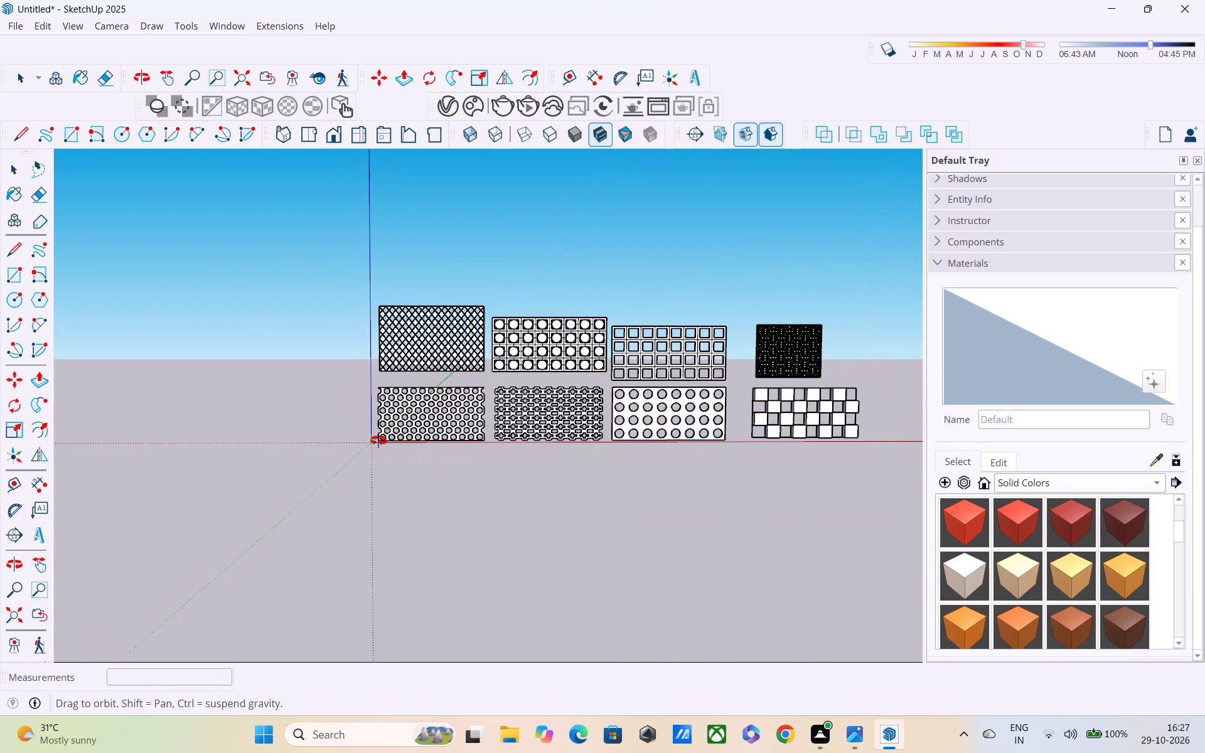
middle_drag(378, 441, 403, 441)
scroll(424, 405, up, 7)
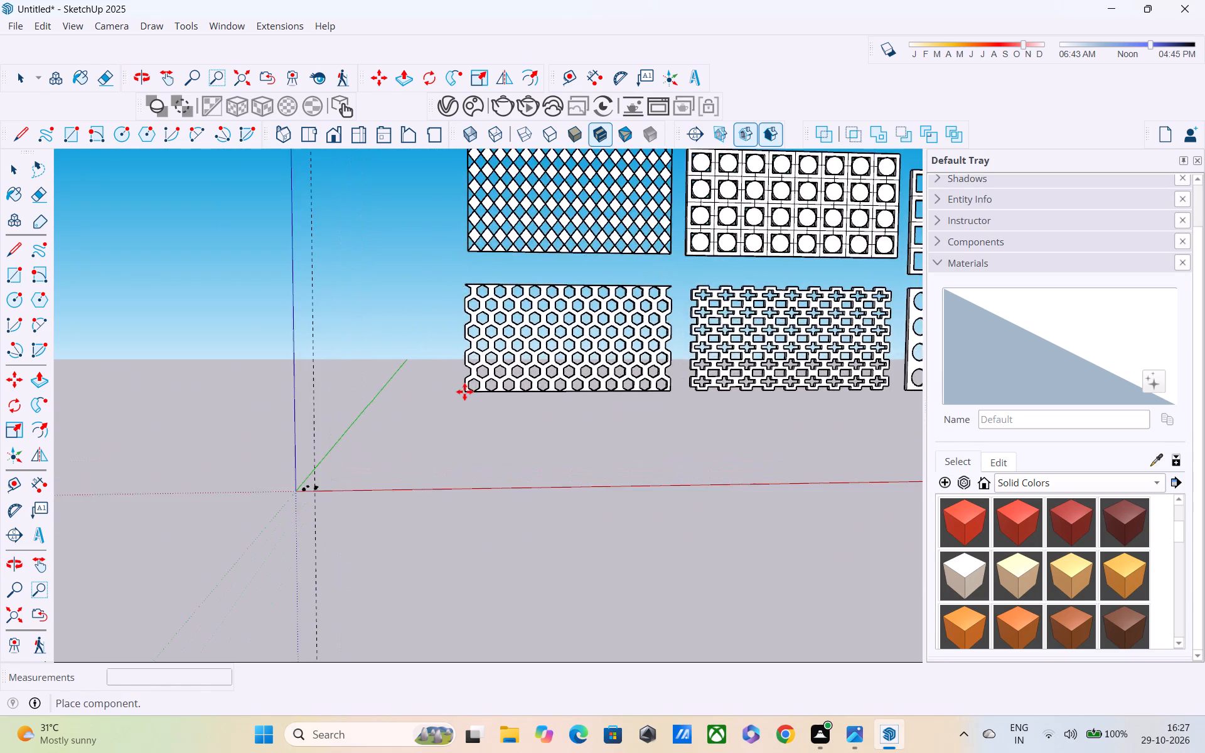
scroll(464, 392, up, 1)
middle_drag(460, 396, 422, 461)
scroll(422, 439, down, 5)
scroll(455, 397, down, 3)
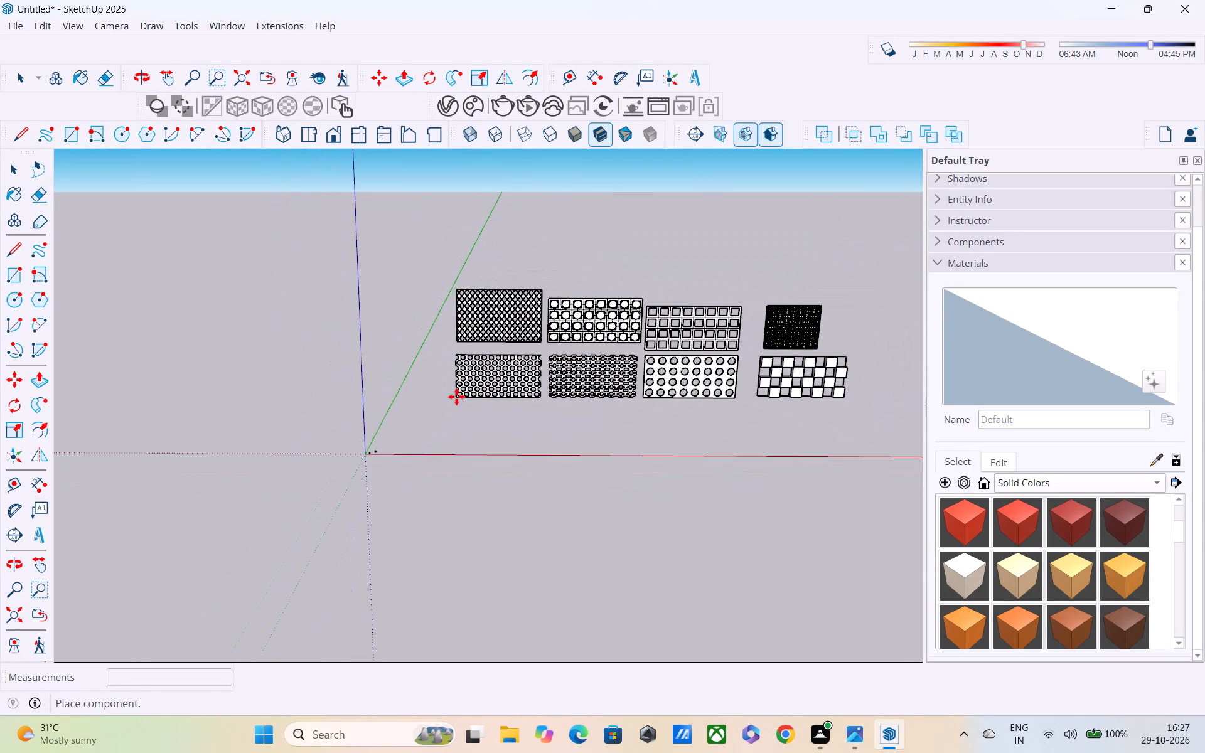
click(459, 392)
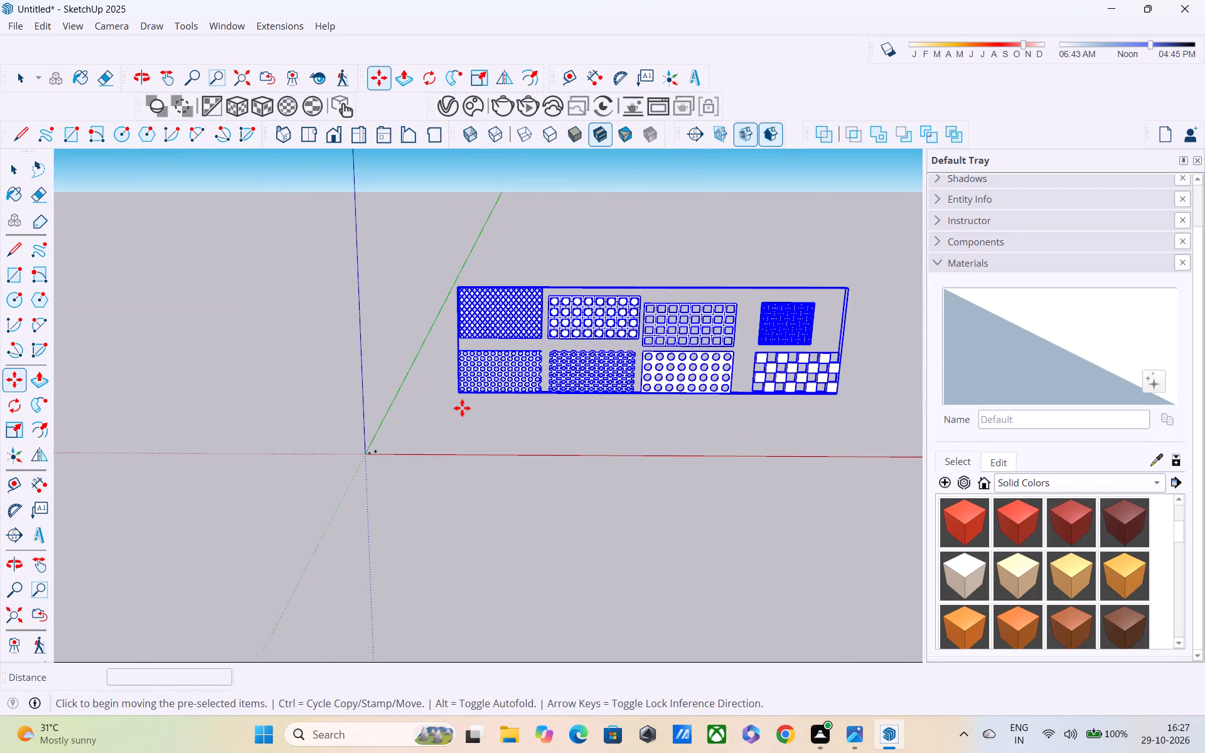
Scale the mesh panel set down to about 0.22 of its height and shorten it strongly along the red axis.
key(s)
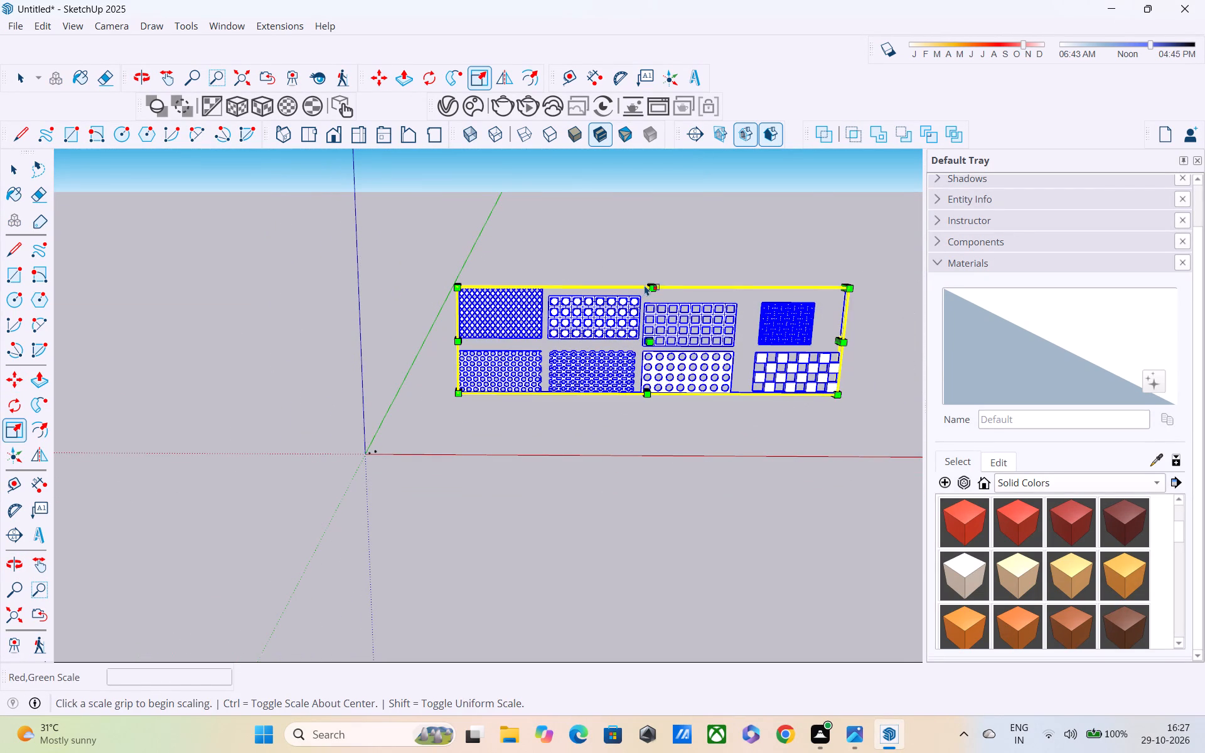
drag(653, 281, 647, 370)
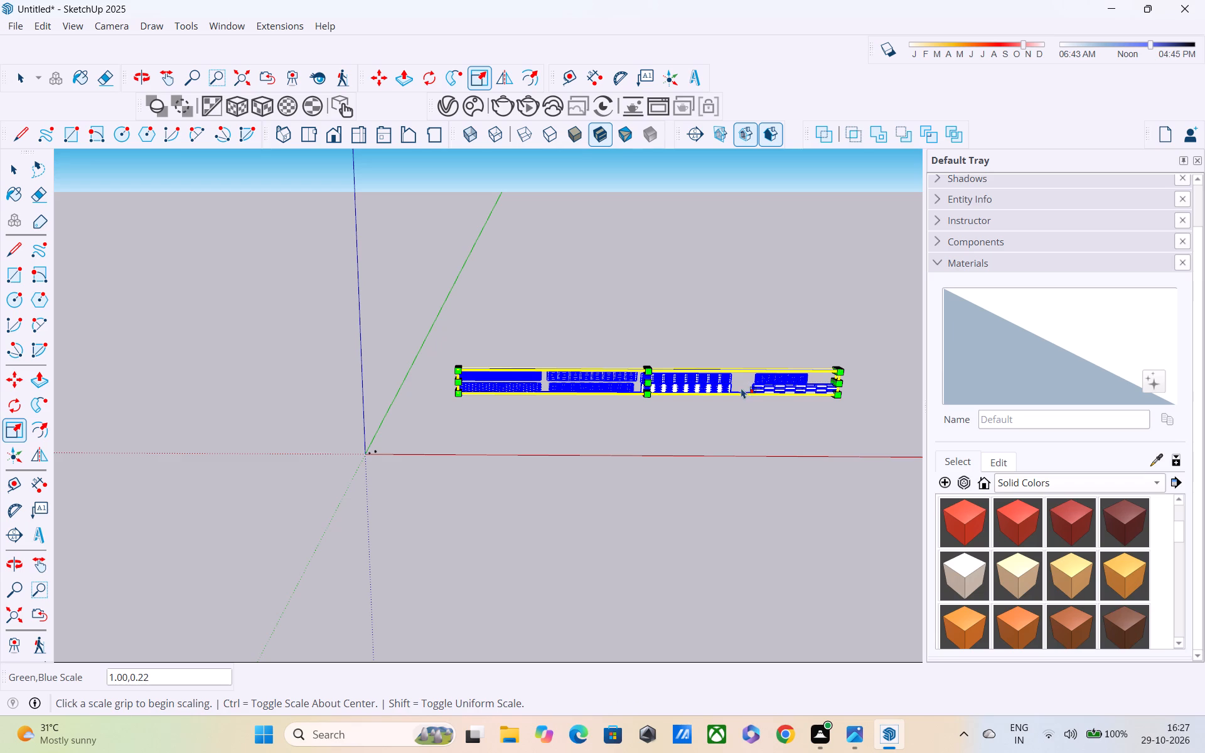
drag(842, 382, 596, 395)
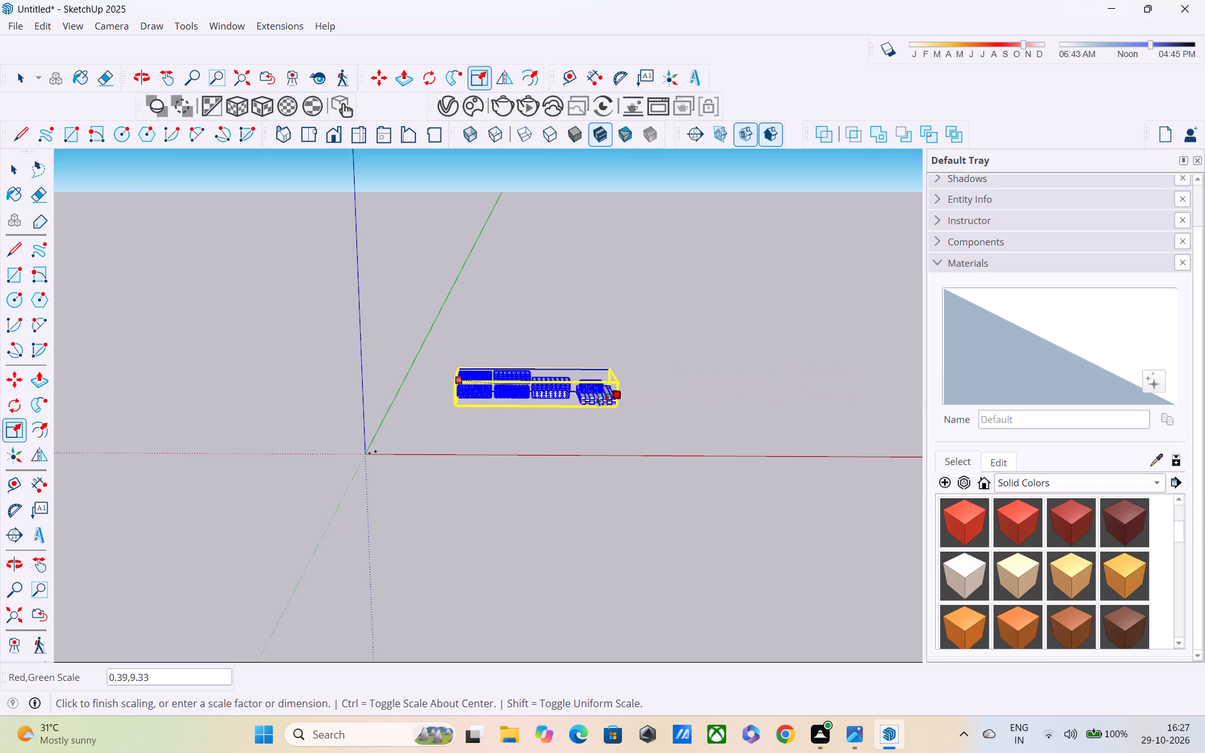
drag(596, 395, 503, 384)
Scale the mesh panel set by about 12.43 along green and 2.35 along blue, and readjust it from its front face.
drag(482, 368, 478, 378)
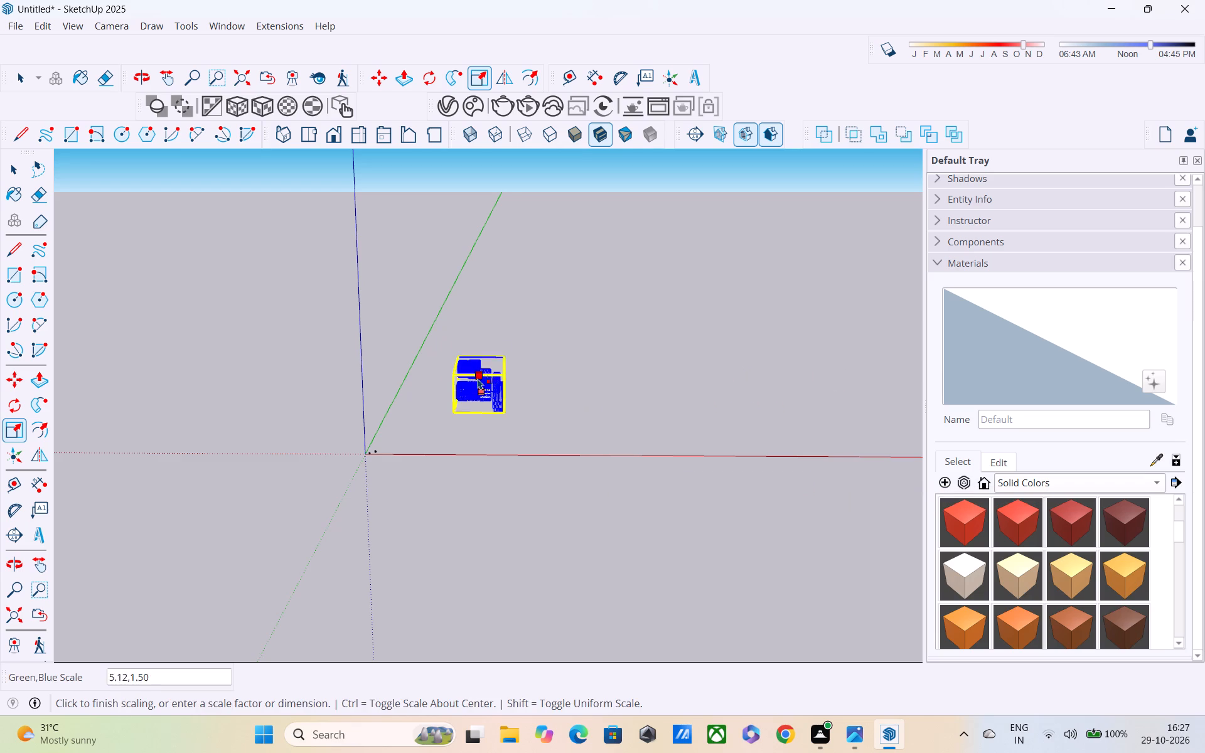
drag(478, 378, 474, 385)
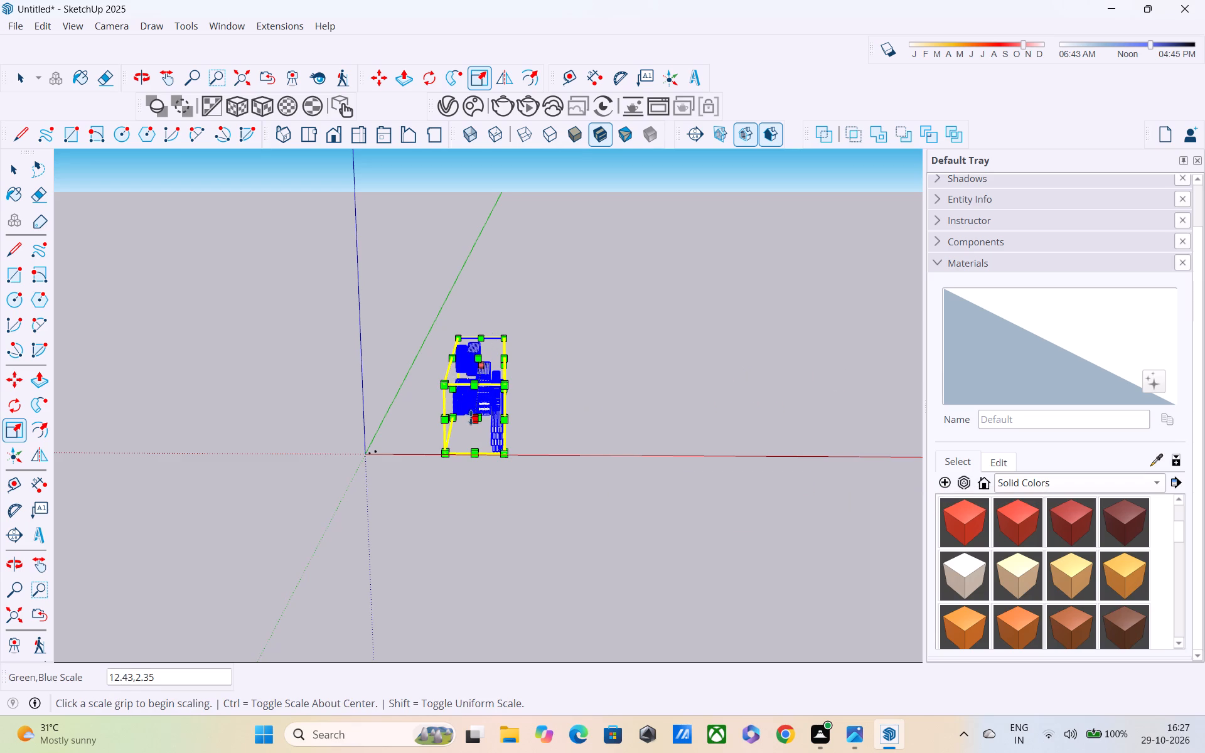
drag(473, 422, 503, 355)
Scale the mesh panel set down in height, and reduce it to about 0.24 along the green axis.
middle_drag(508, 358, 105, 375)
scroll(756, 361, up, 5)
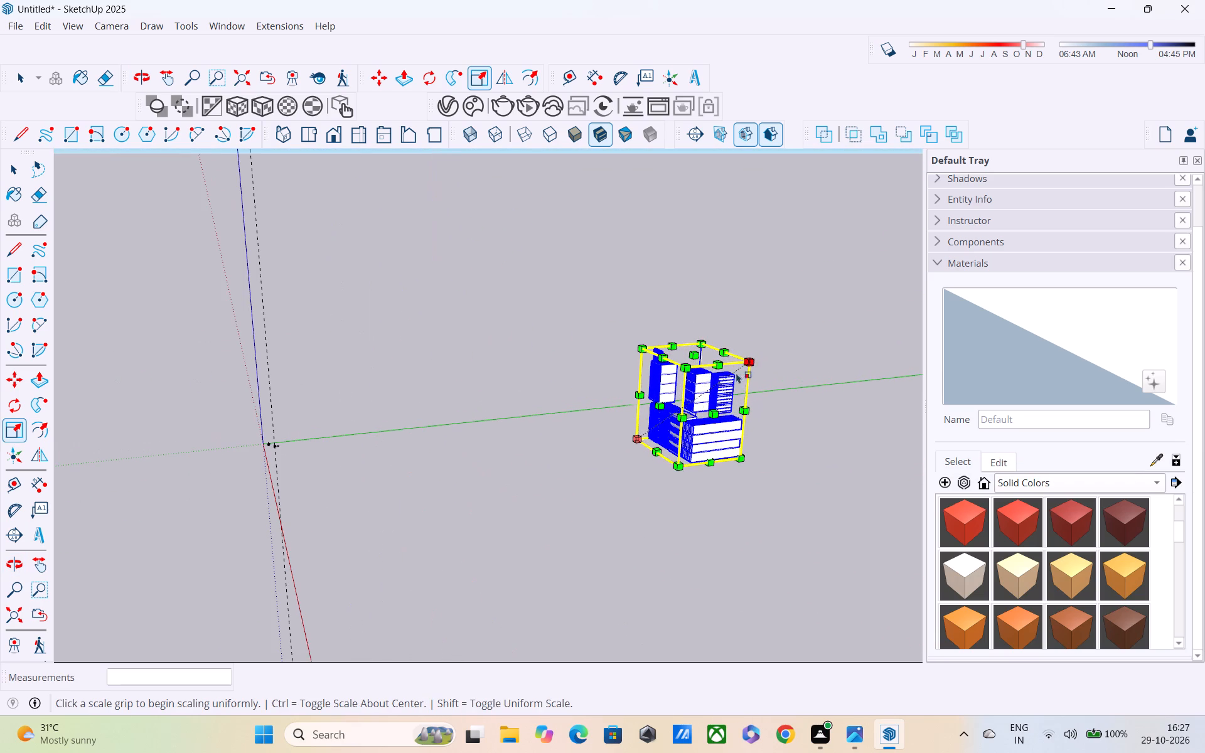
drag(696, 354, 696, 392)
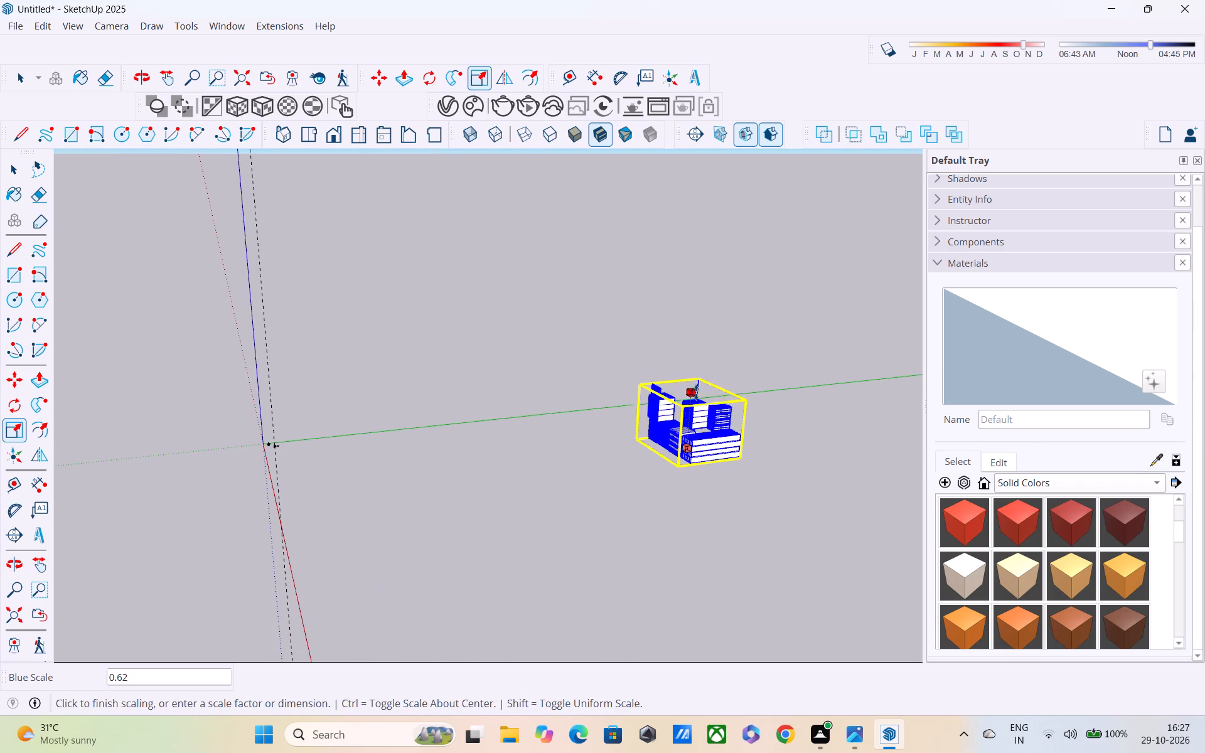
drag(696, 392, 696, 400)
drag(656, 434, 702, 439)
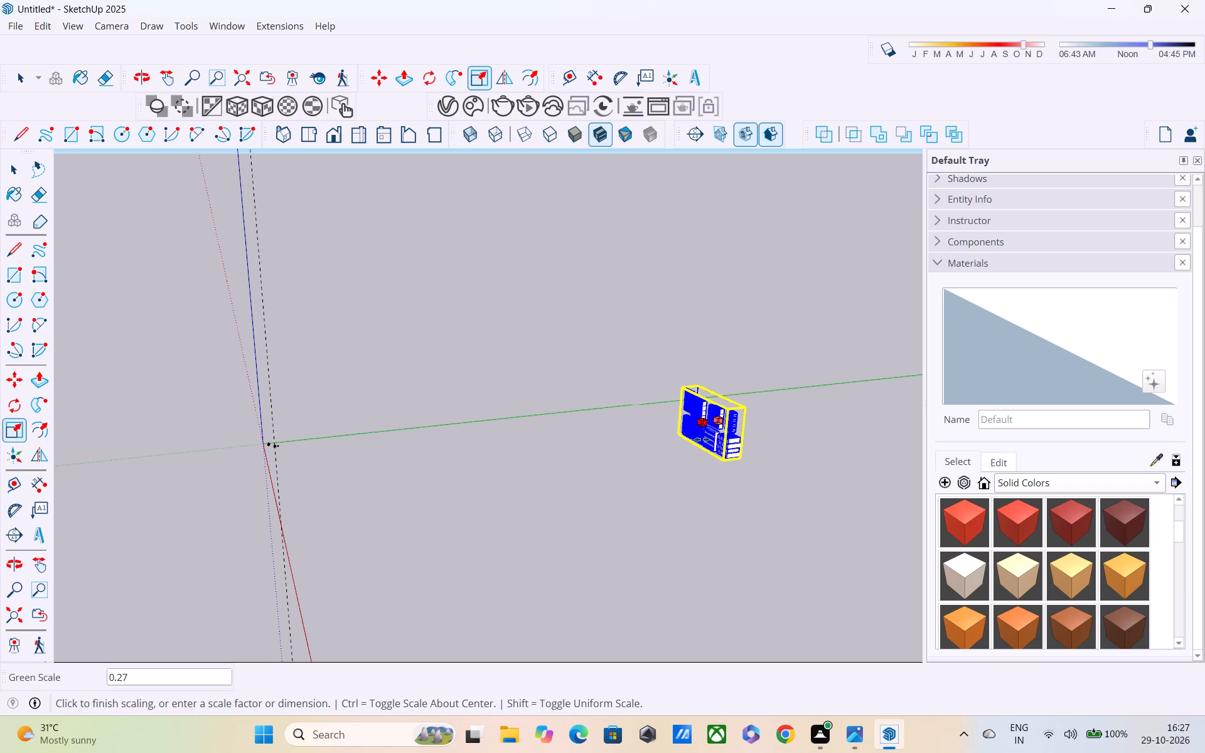
drag(702, 439, 704, 441)
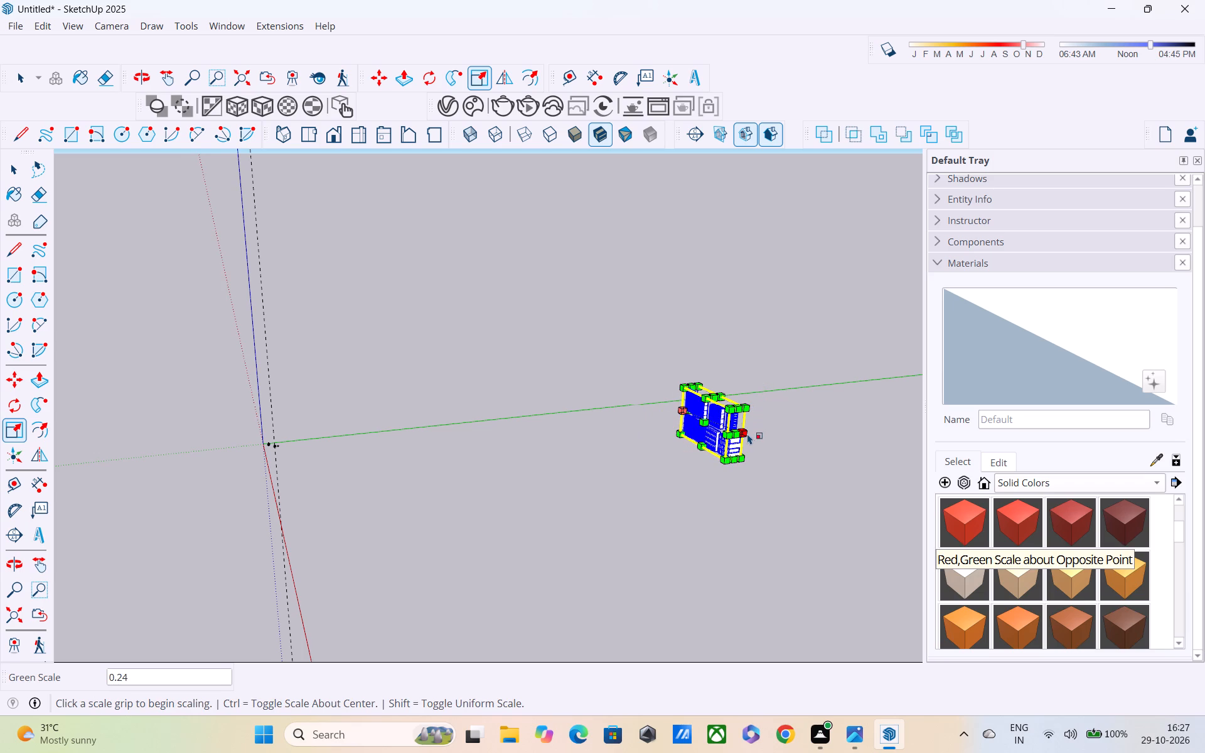
Scale the mesh panel set to about 0.71 along the red axis and about 0.25 along the green axis.
scroll(742, 435, up, 8)
drag(734, 431, 734, 430)
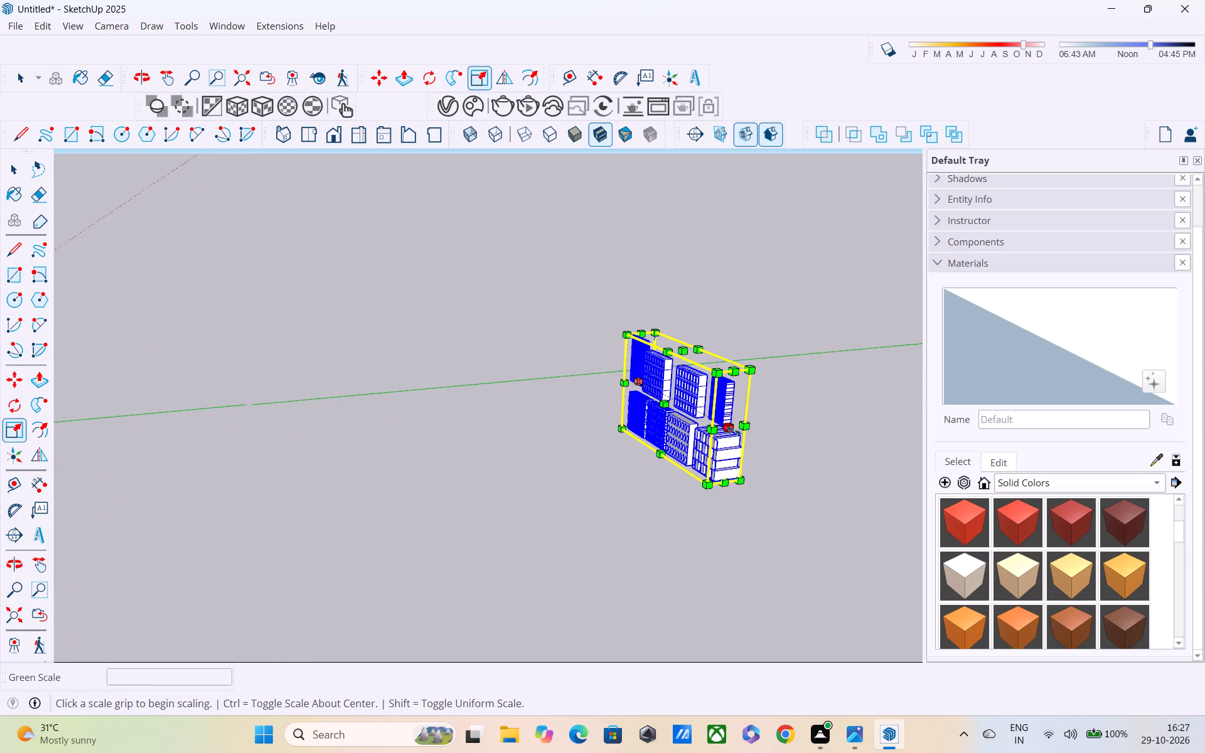
drag(734, 430, 711, 410)
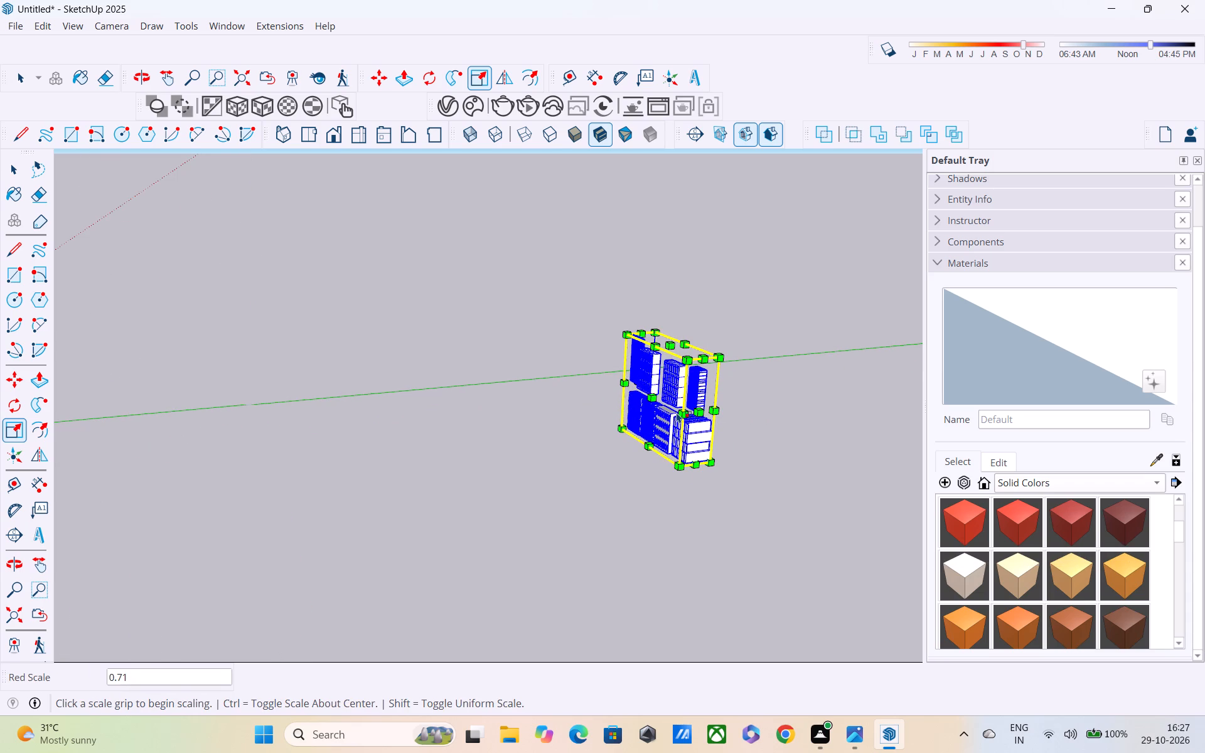
drag(648, 400, 658, 404)
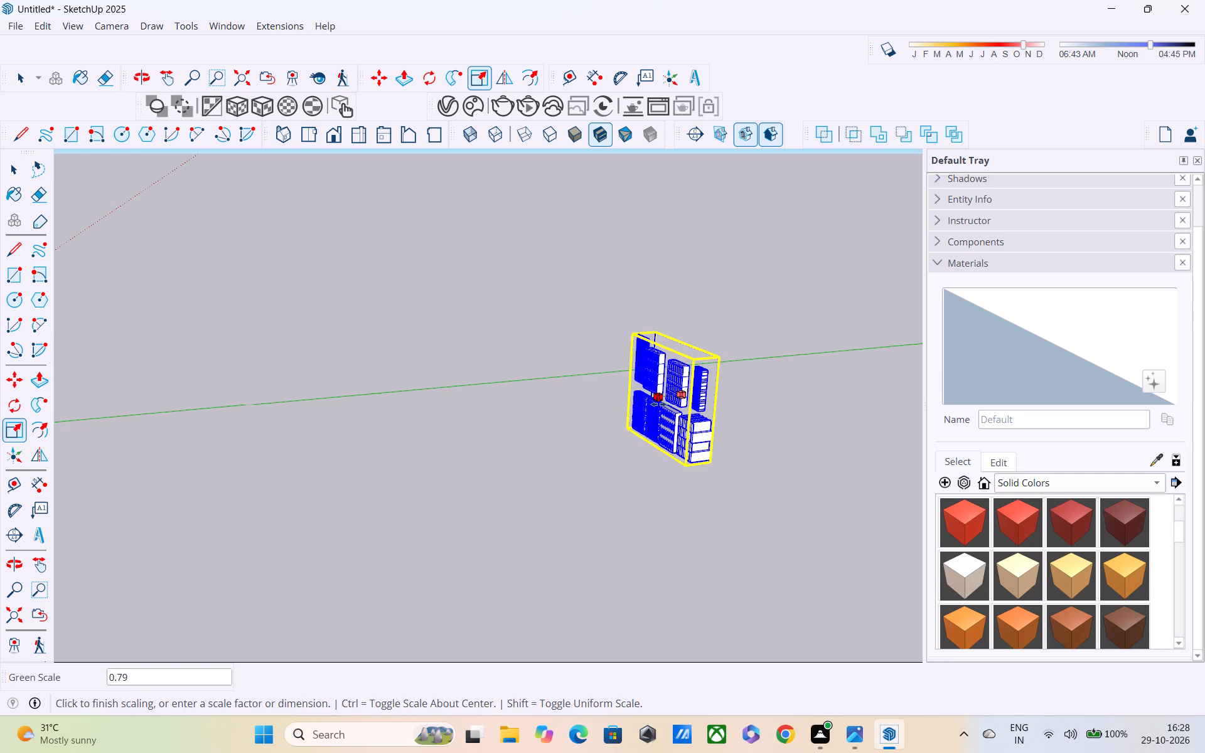
drag(658, 404, 673, 421)
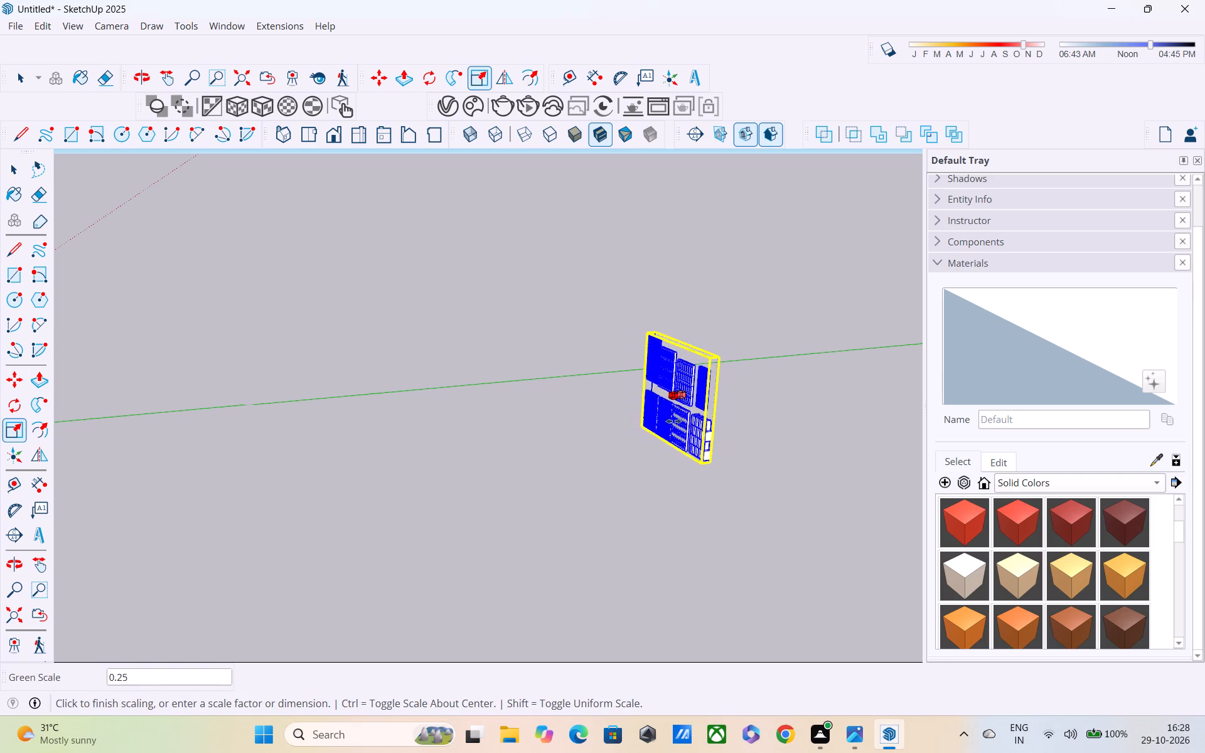
drag(673, 421, 673, 422)
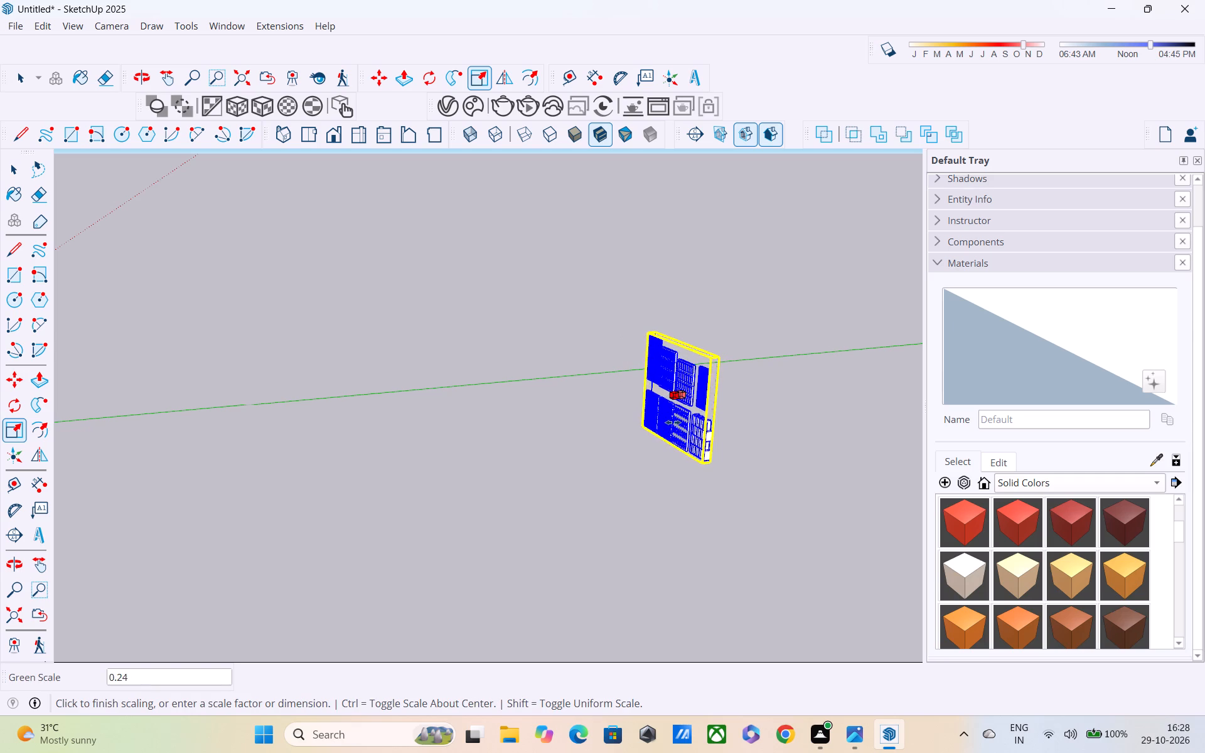
drag(673, 422, 673, 422)
Reduce the mesh panel set's height from its top face, and shorten it along the red axis from its end face.
middle_drag(694, 356, 510, 458)
scroll(611, 425, down, 1)
scroll(611, 425, up, 3)
scroll(734, 399, up, 2)
middle_drag(715, 408, 843, 407)
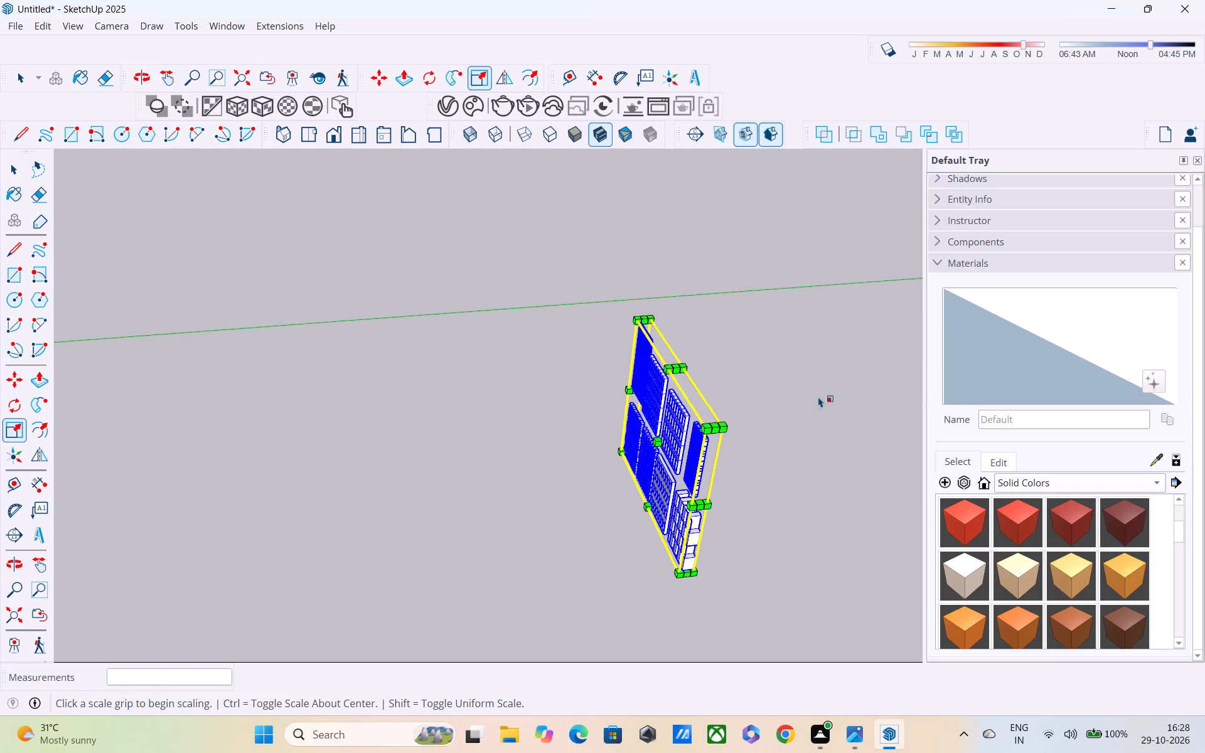
drag(682, 368, 681, 368)
drag(681, 368, 683, 432)
middle_drag(682, 434, 792, 269)
scroll(749, 465, up, 3)
drag(718, 473, 717, 473)
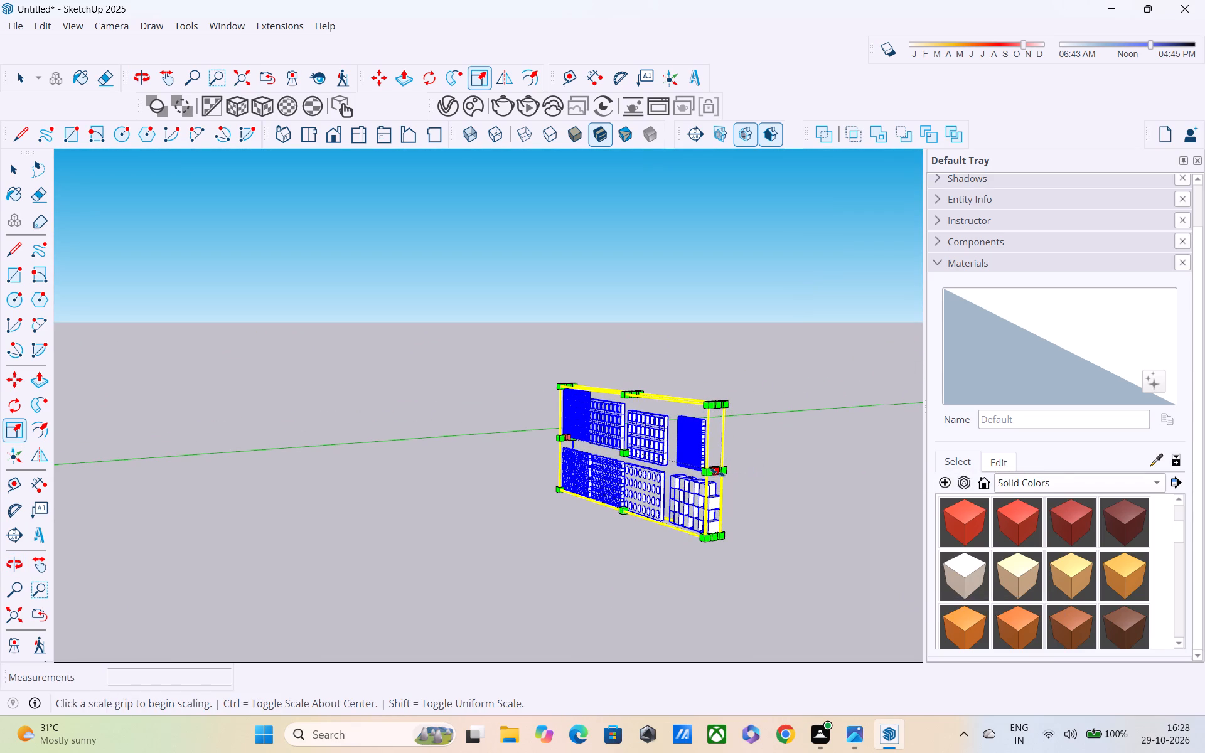
drag(717, 473, 661, 447)
Scale the mesh panel set to about 0.61 along the blue axis and shorten it further along the red axis.
middle_drag(619, 444, 778, 442)
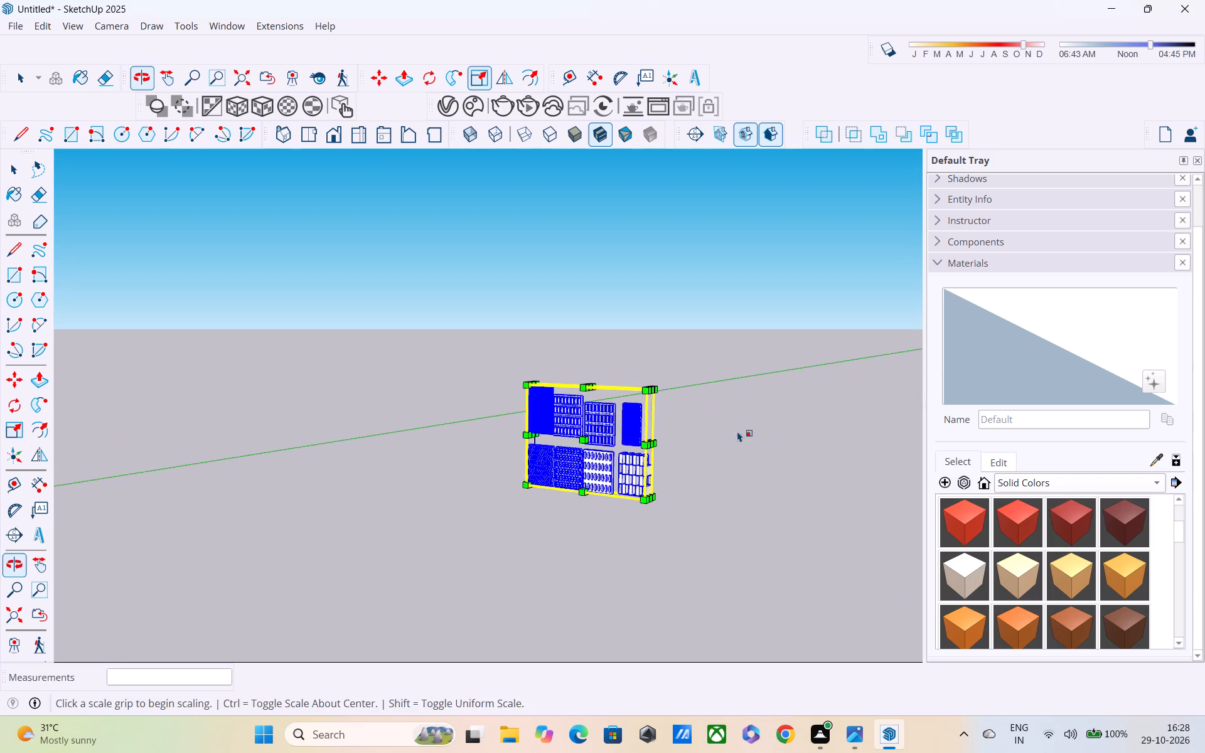
scroll(648, 393, up, 3)
middle_drag(529, 412, 532, 518)
scroll(550, 432, up, 2)
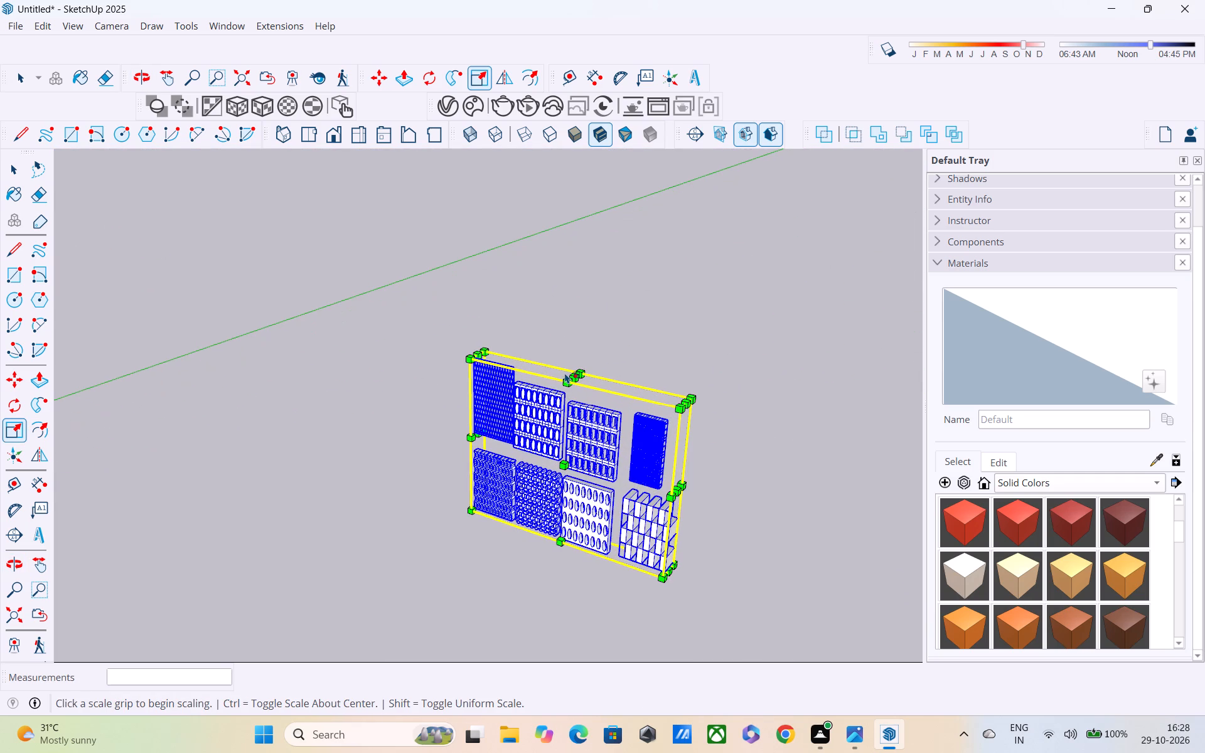
drag(570, 374, 571, 444)
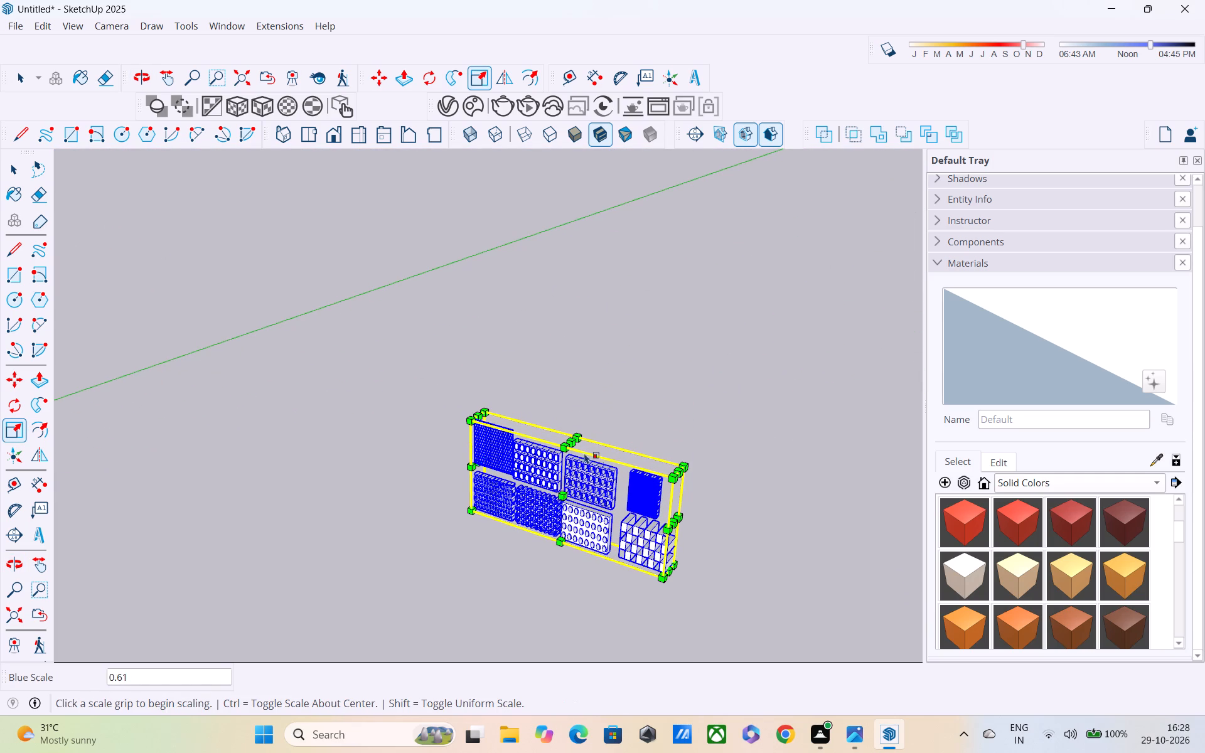
drag(673, 523, 668, 509)
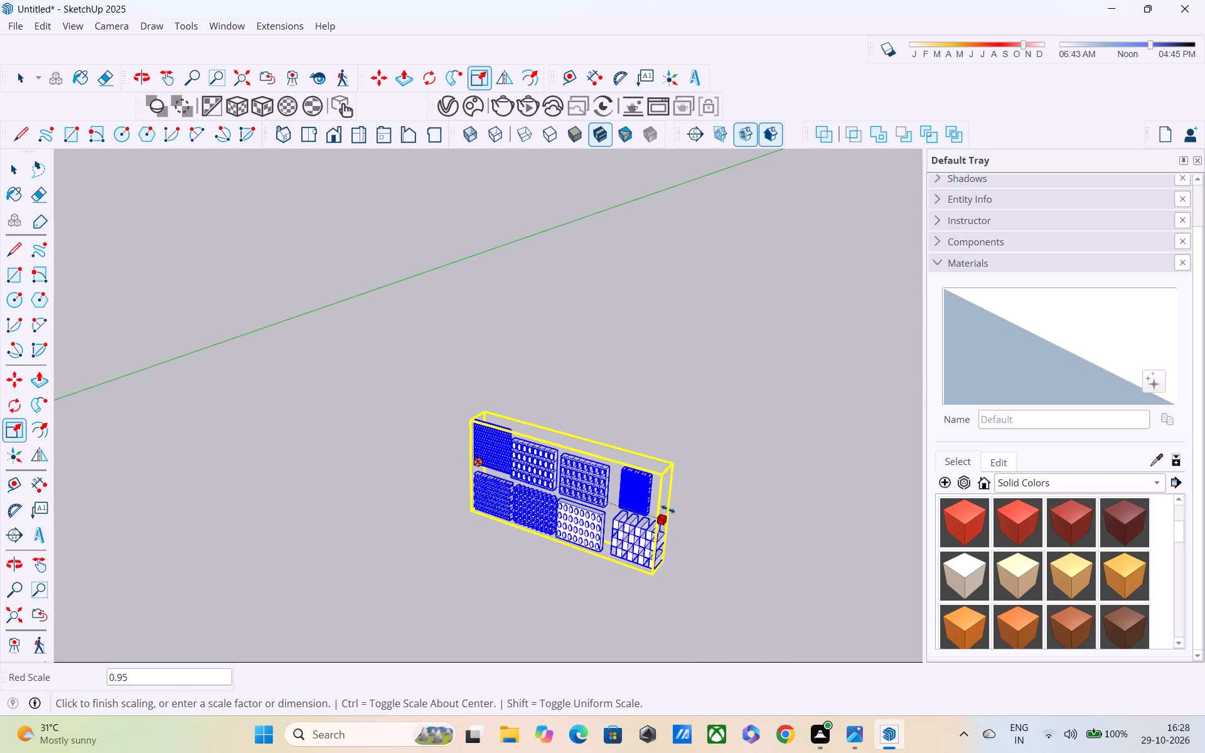
drag(668, 509, 635, 490)
Move the mesh panel set by its lower corner across the ground, closer to the building models near the axes' origin.
scroll(611, 482, down, 4)
middle_drag(604, 492, 705, 401)
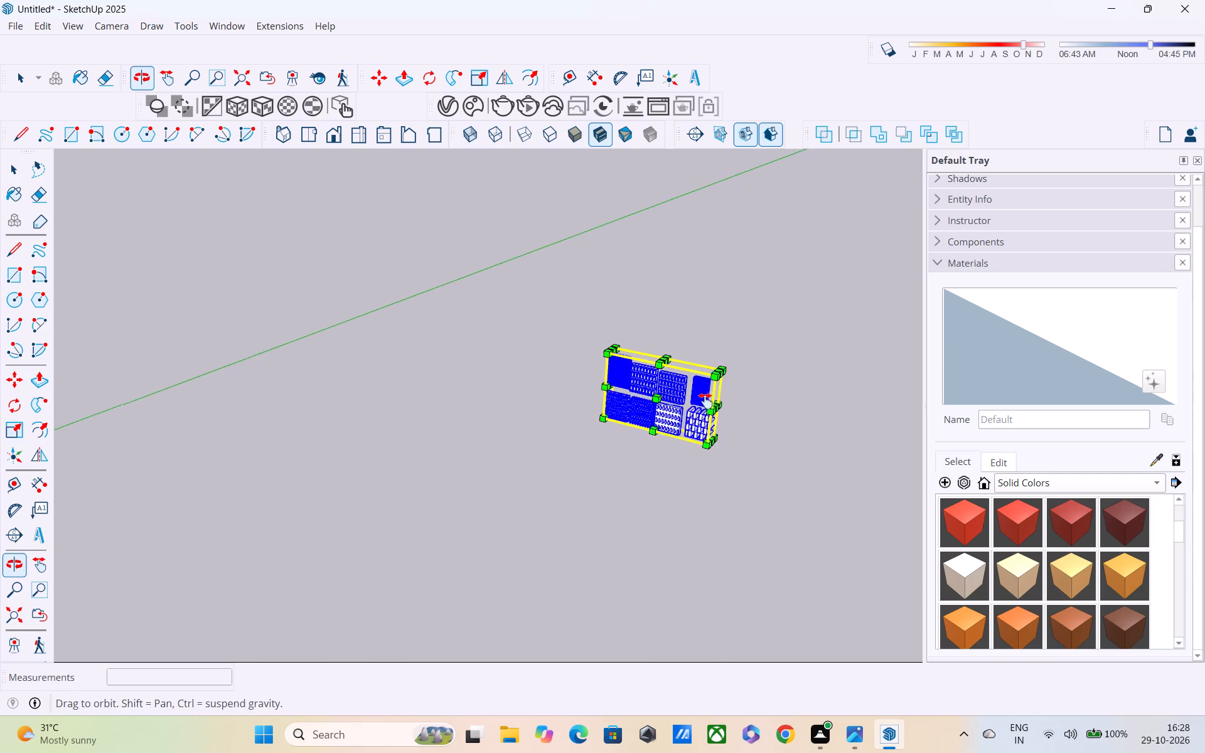
middle_drag(705, 401, 720, 398)
key(m)
click(721, 445)
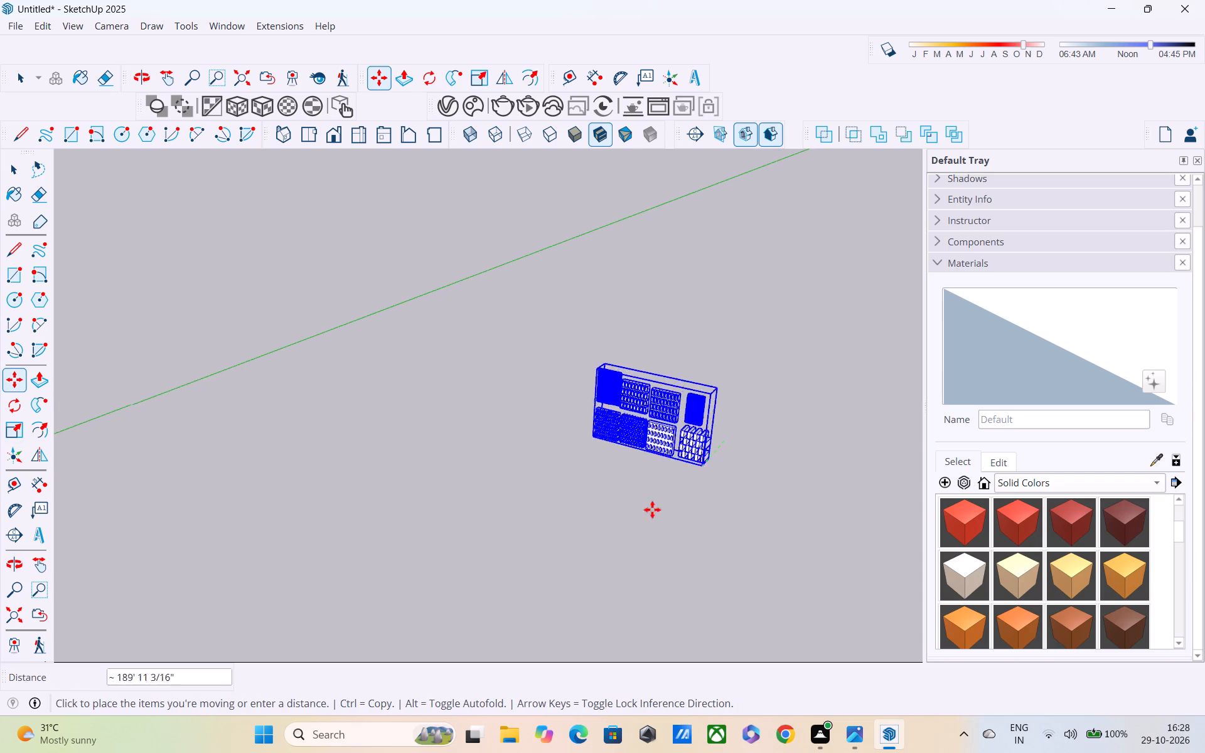
scroll(460, 565, down, 4)
middle_drag(460, 565, 1024, 423)
scroll(1021, 422, down, 5)
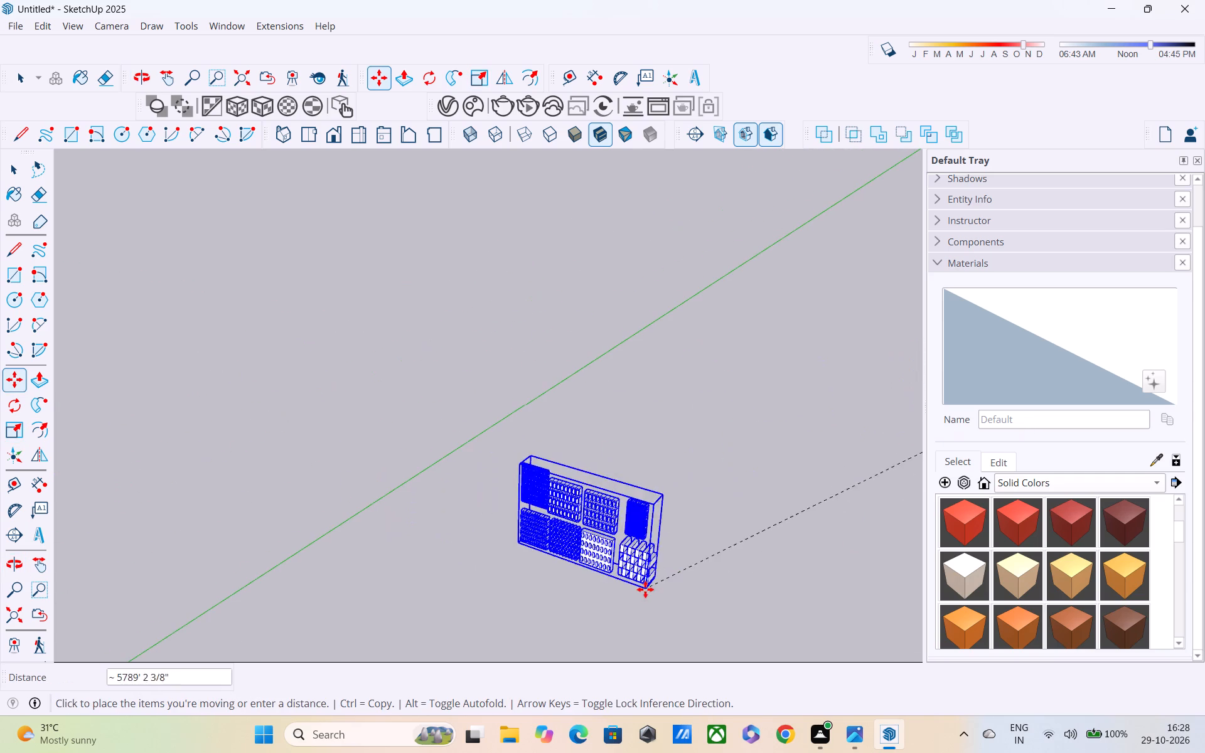
shift+middle_drag(643, 589, 688, 409)
scroll(691, 422, down, 5)
middle_drag(475, 535, 685, 260)
scroll(683, 285, down, 5)
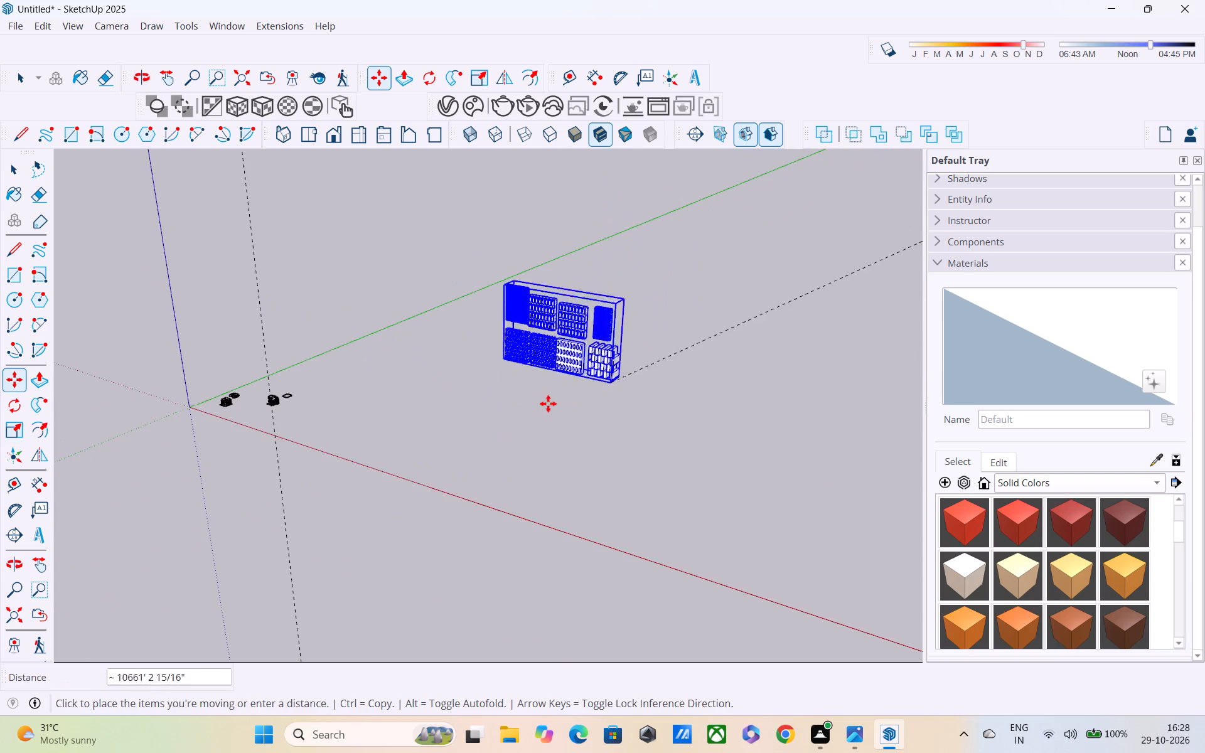
middle_drag(545, 406, 710, 384)
scroll(530, 444, up, 3)
middle_drag(519, 441, 588, 302)
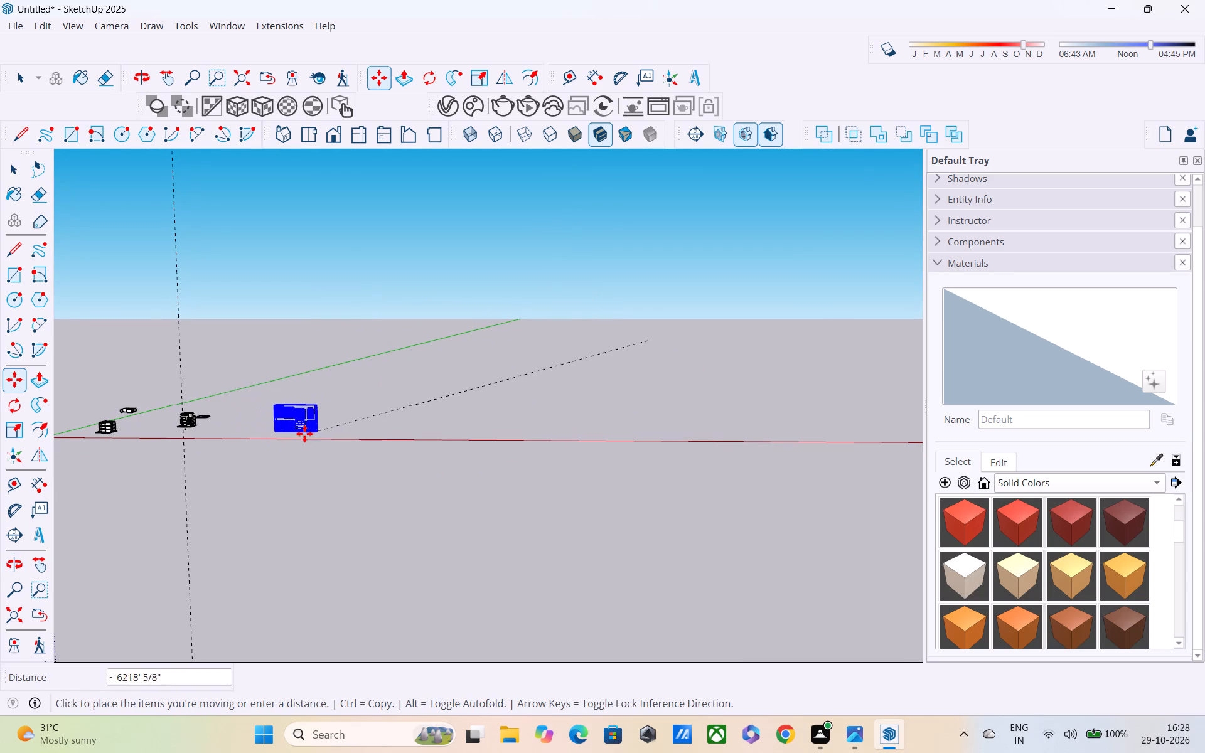
scroll(282, 439, up, 4)
scroll(119, 453, up, 1)
scroll(122, 449, down, 5)
scroll(156, 456, up, 1)
scroll(157, 456, down, 1)
shift+middle_drag(157, 456, 378, 452)
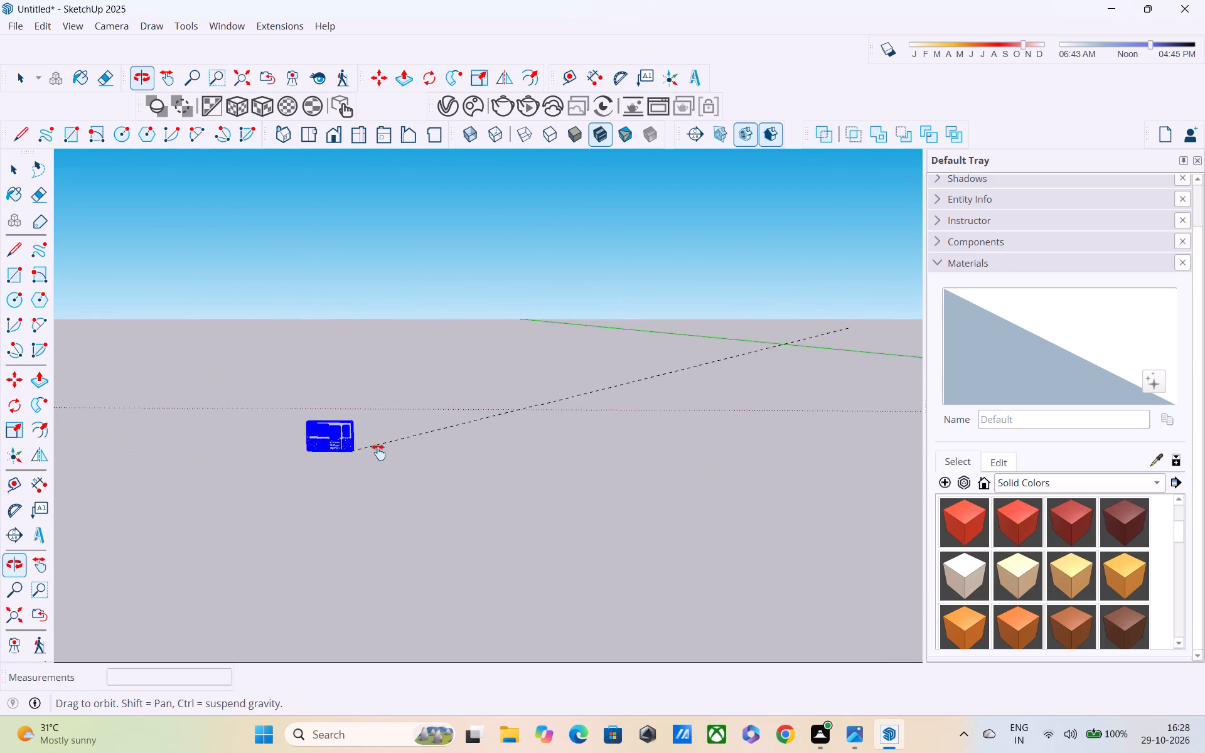
shift+middle_drag(378, 452, 241, 463)
scroll(521, 500, up, 2)
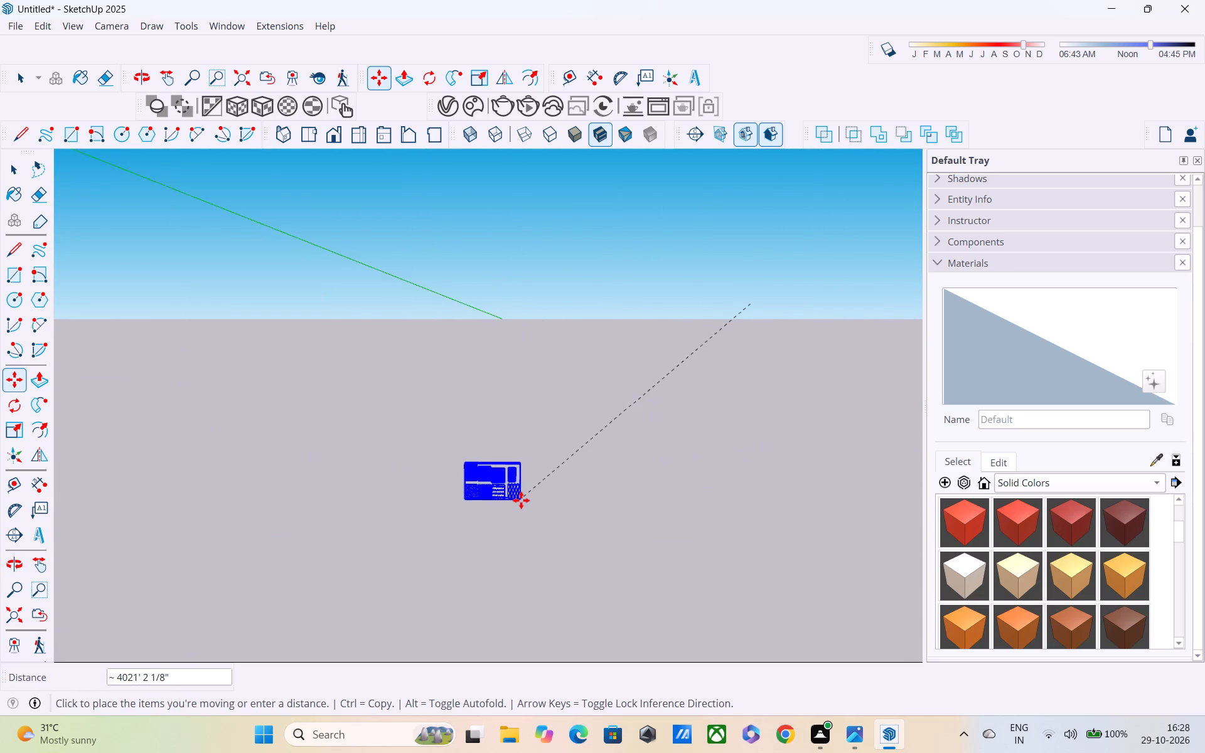
scroll(521, 500, down, 3)
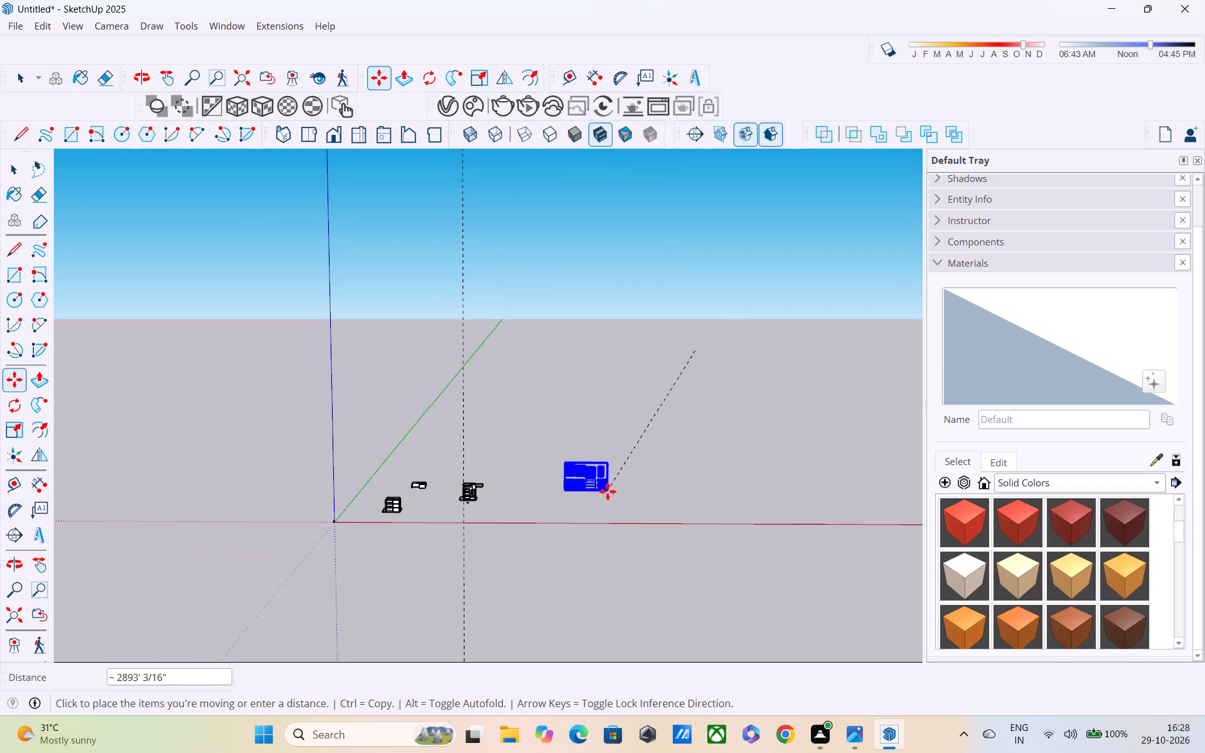
click(597, 496)
Scale the mesh panel set by about -5.62 along green and 0.32 along blue, and readjust it from its lower front grip.
key(space)
scroll(584, 484, up, 4)
key(s)
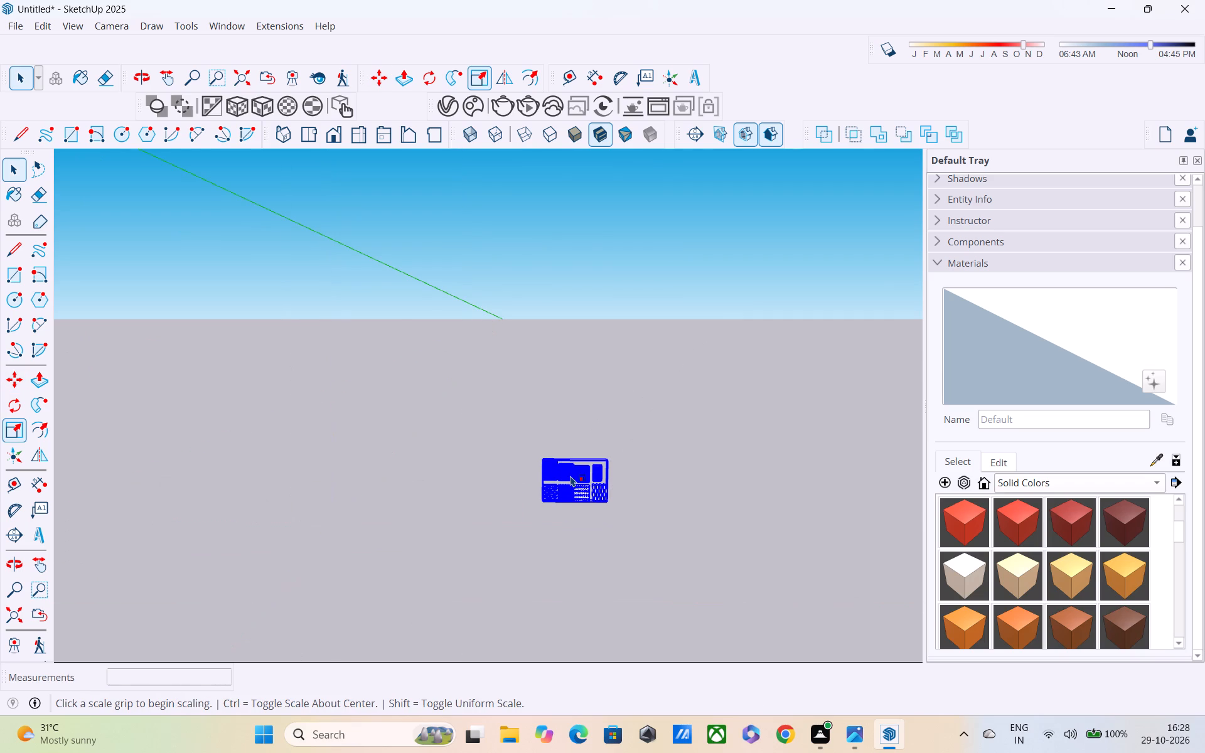
drag(575, 458, 570, 478)
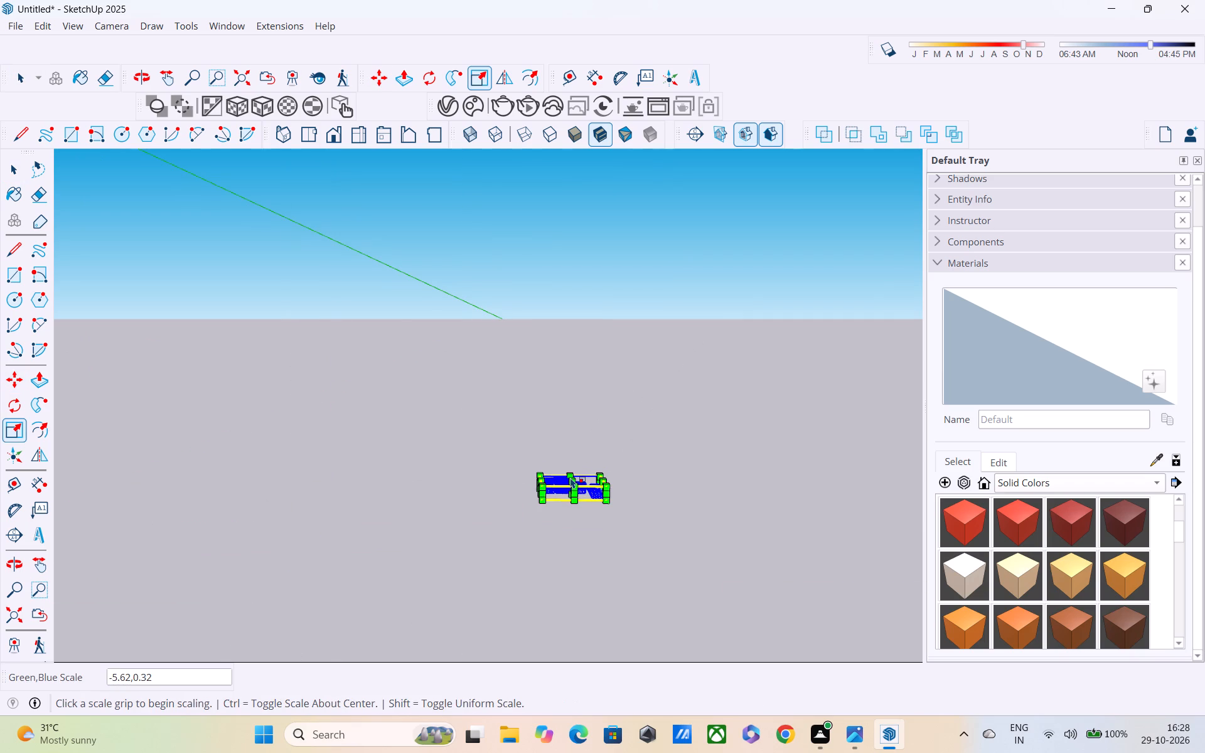
scroll(564, 491, up, 3)
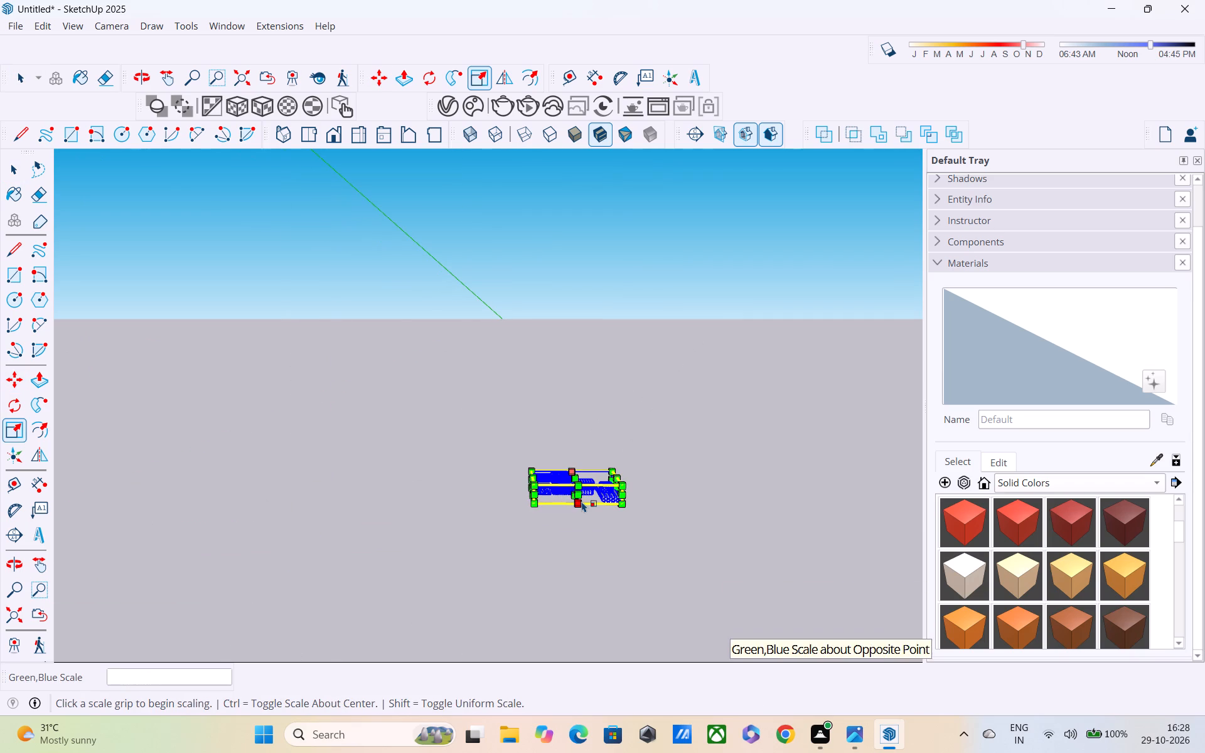
drag(581, 495, 574, 483)
Thin the mesh panel set's depth by scaling it about -0.38 along the green axis.
scroll(600, 477, up, 4)
middle_drag(633, 463, 397, 474)
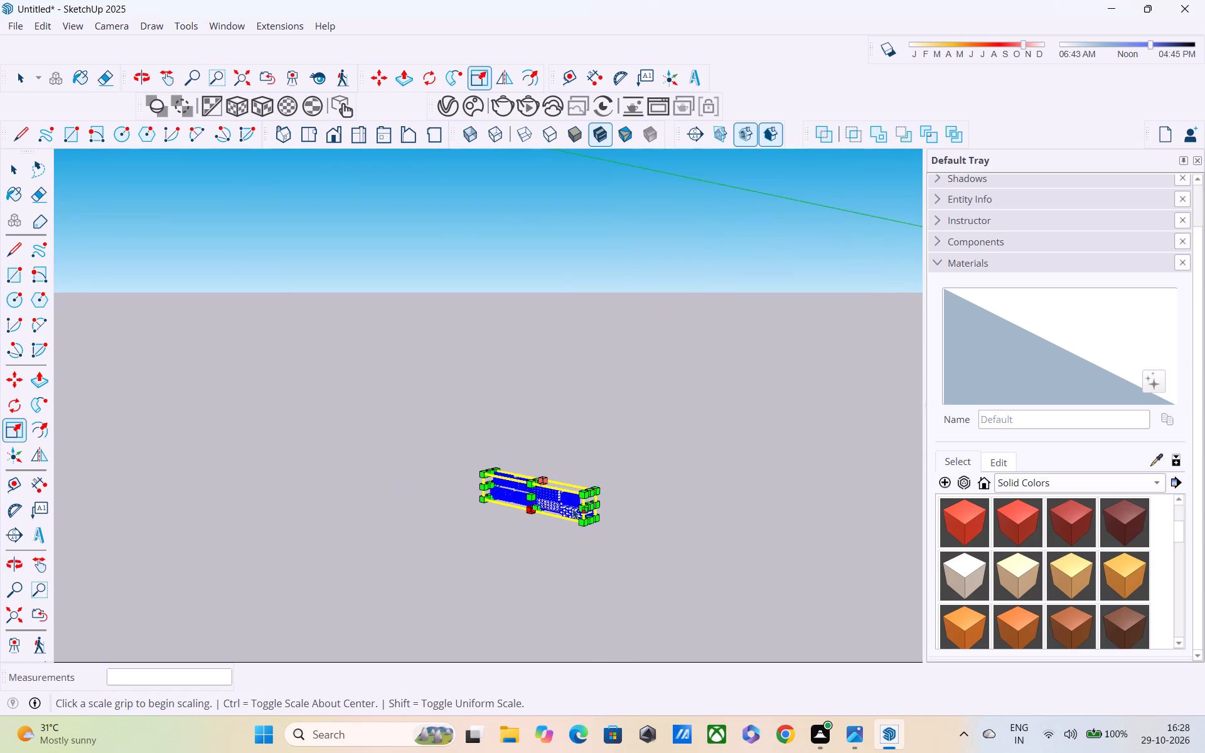
scroll(573, 508, up, 3)
drag(522, 497, 541, 500)
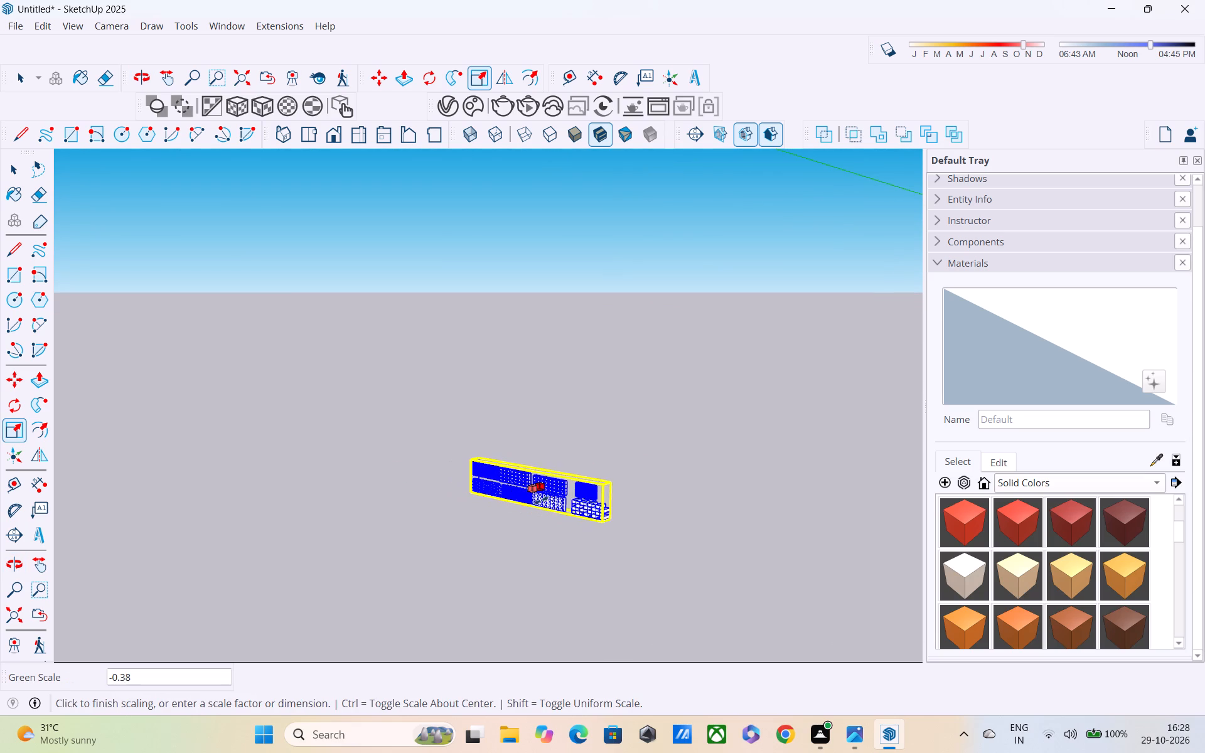
drag(541, 500, 540, 501)
Shorten the mesh panel set along the red axis from its end face beside the checkered block panel.
scroll(618, 506, up, 7)
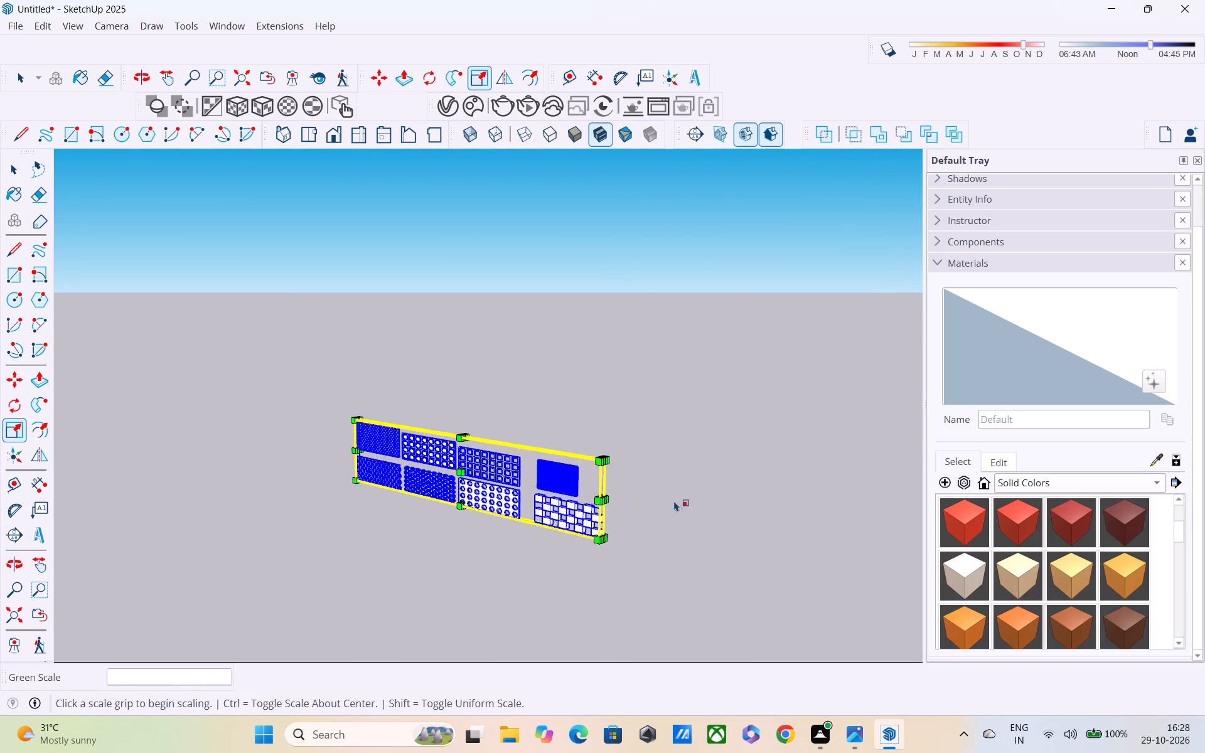
middle_drag(674, 501, 543, 491)
scroll(674, 501, up, 1)
scroll(537, 501, up, 7)
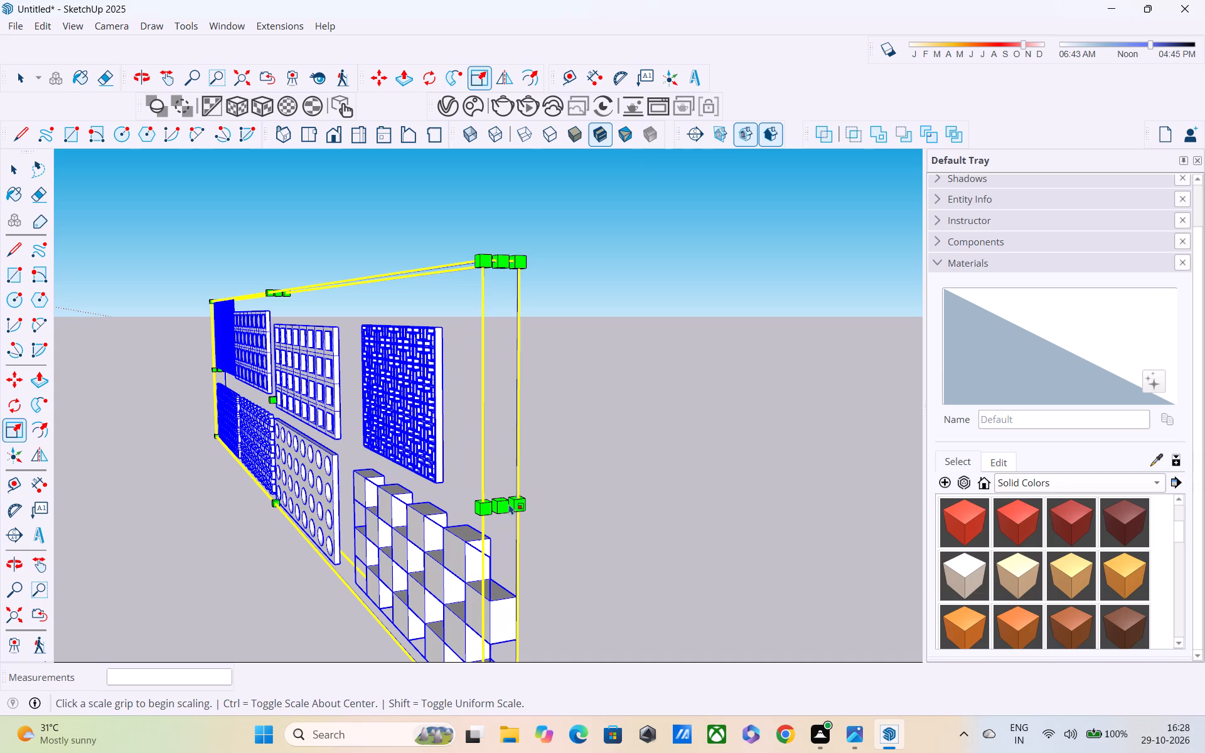
drag(505, 503, 346, 360)
Open the mesh panel set for editing so its individual panels can be selected.
key(space)
middle_drag(357, 451, 478, 464)
key(x)
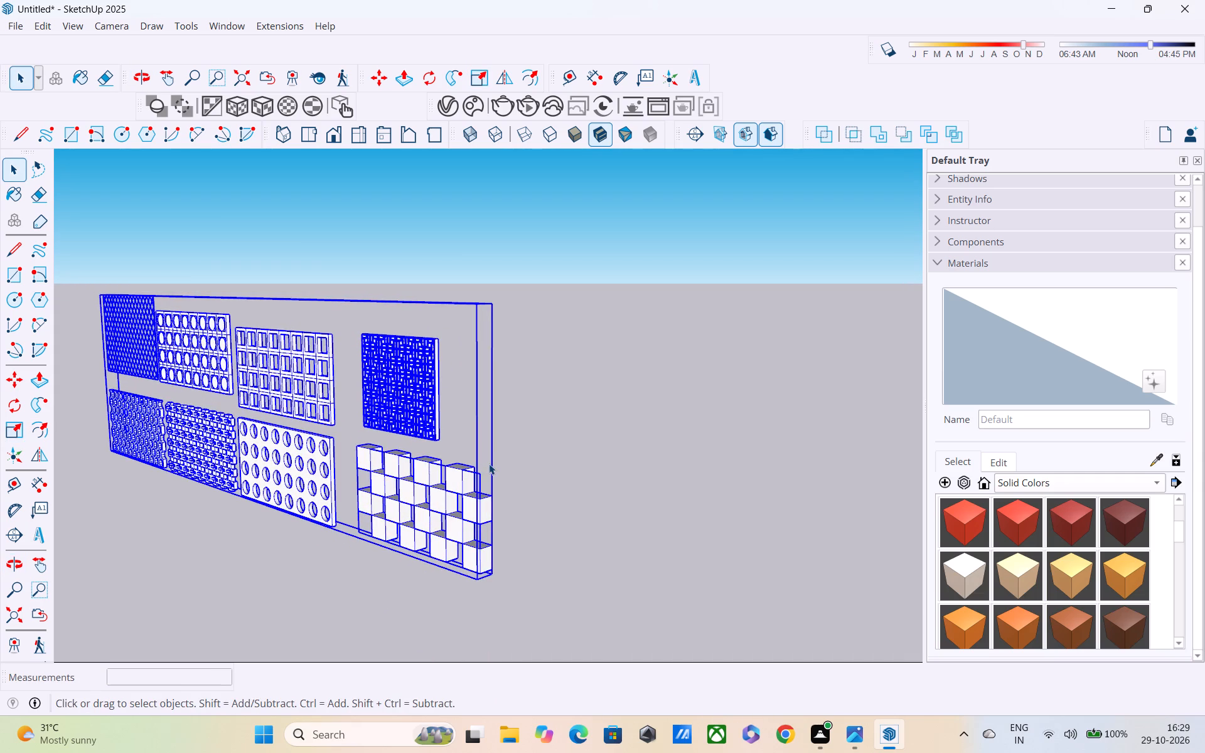
key(space)
middle_drag(382, 422, 450, 422)
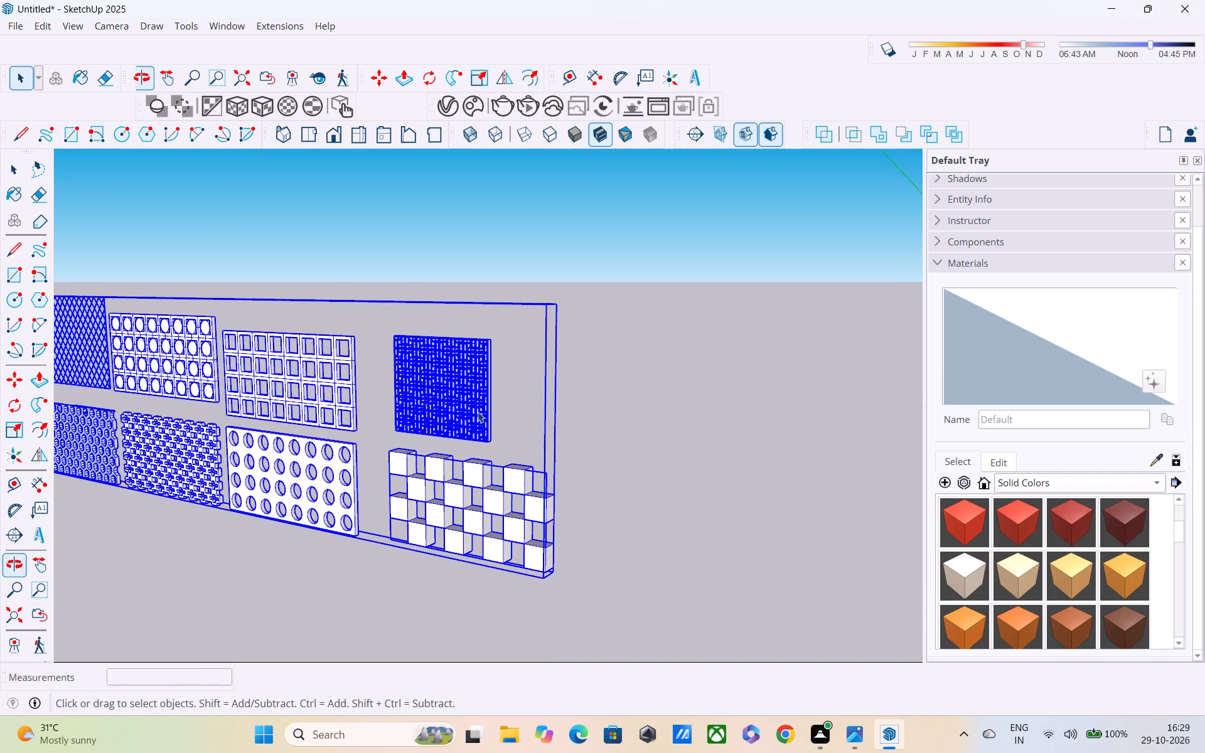
double_click(468, 390)
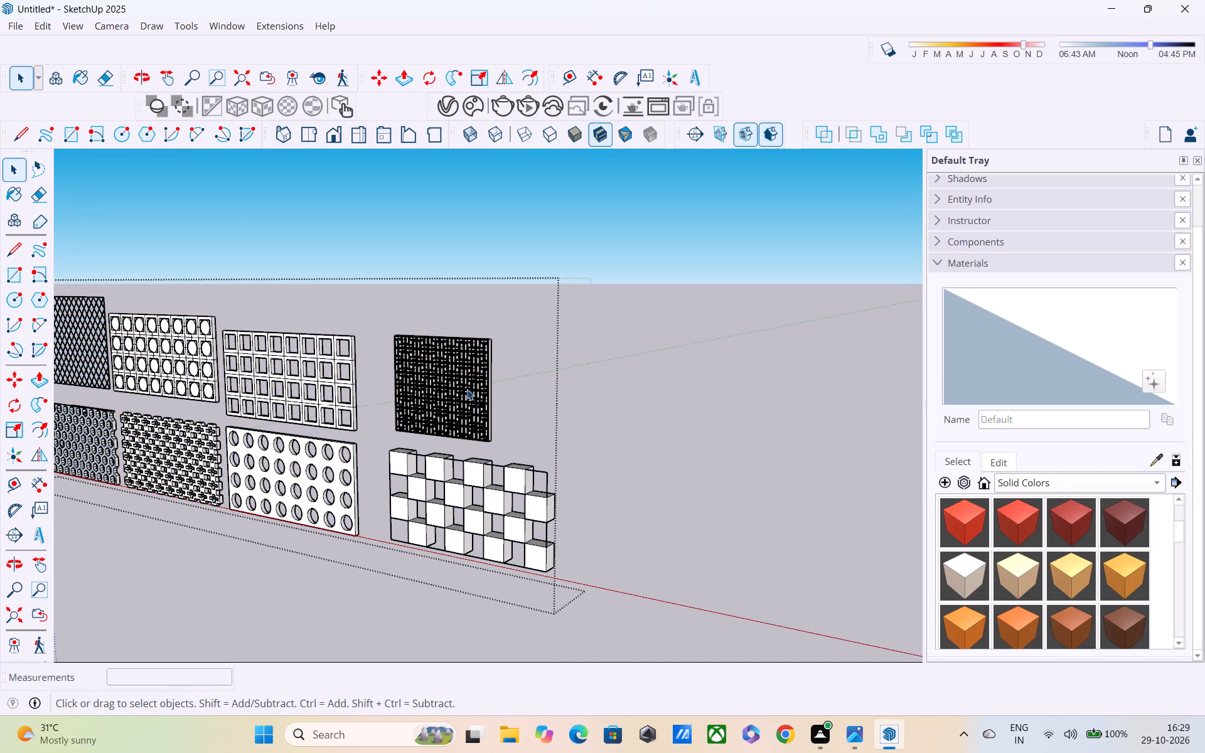
double_click(467, 389)
click(672, 378)
Move the hexagon mesh panel out of the set, about 1,282 ft, to a spot beside the multi-storey building.
middle_drag(386, 429, 385, 429)
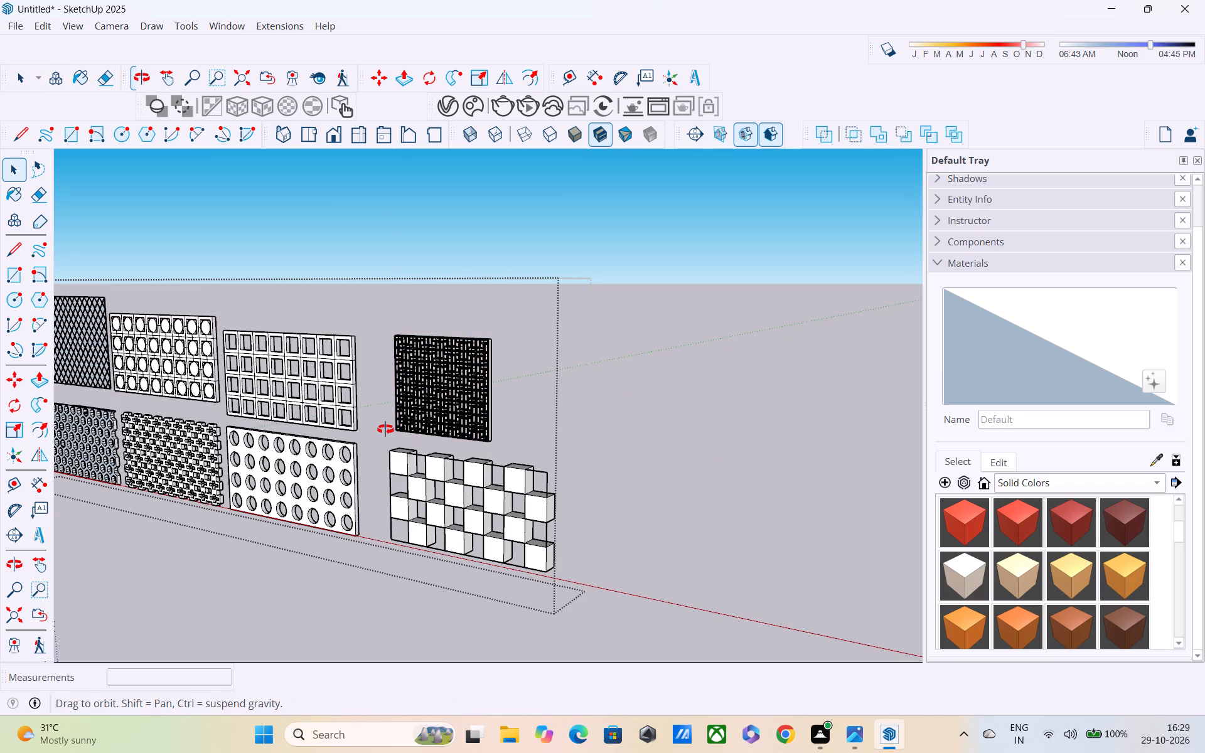
middle_drag(385, 429, 716, 442)
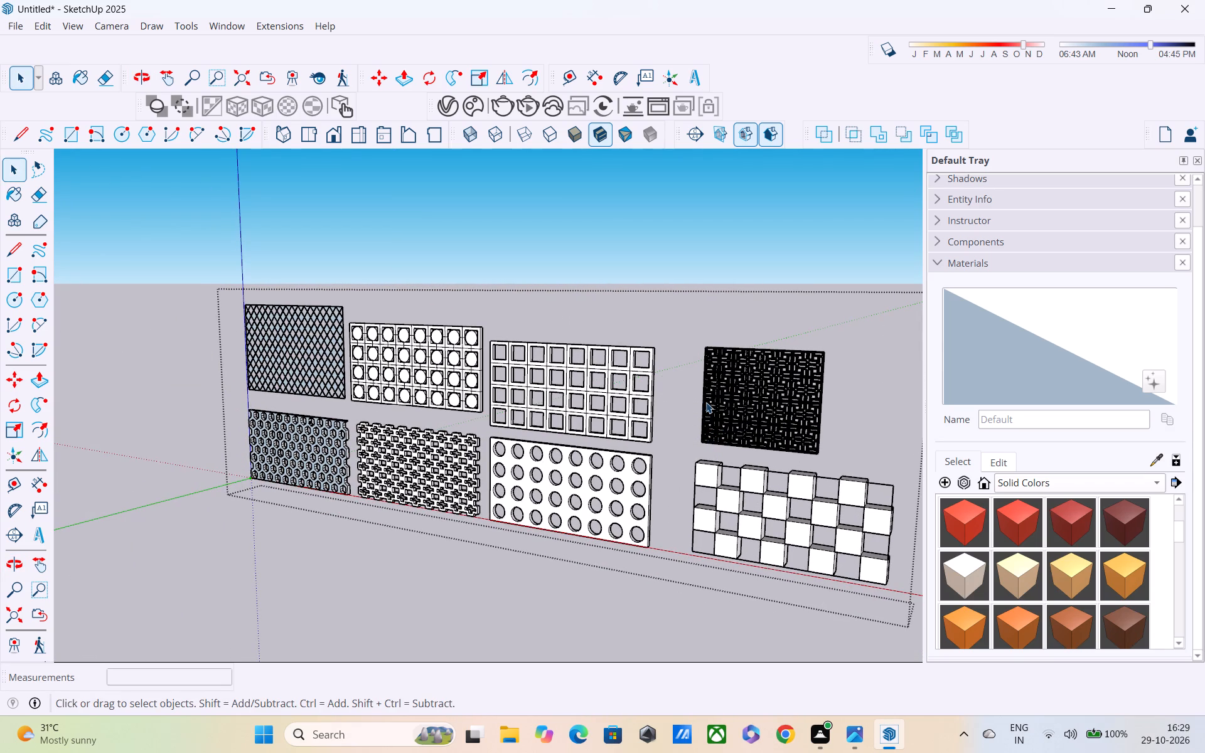
middle_drag(424, 430, 668, 389)
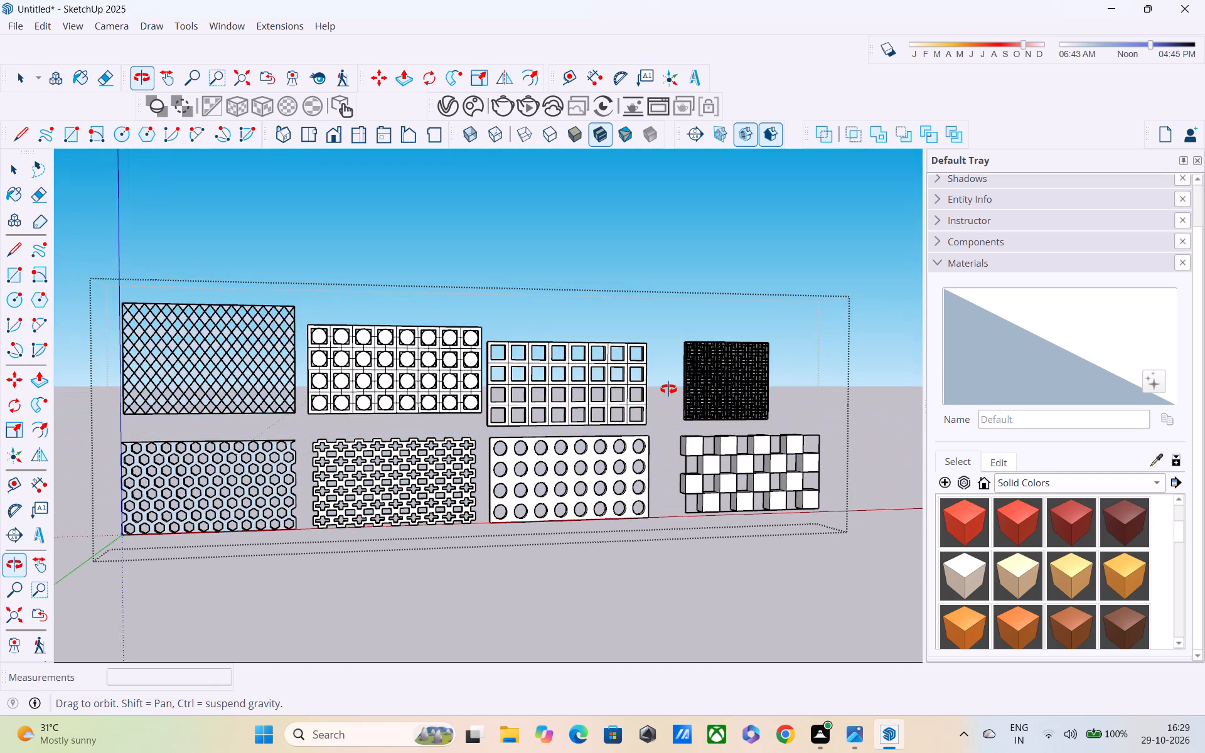
middle_drag(668, 389, 629, 405)
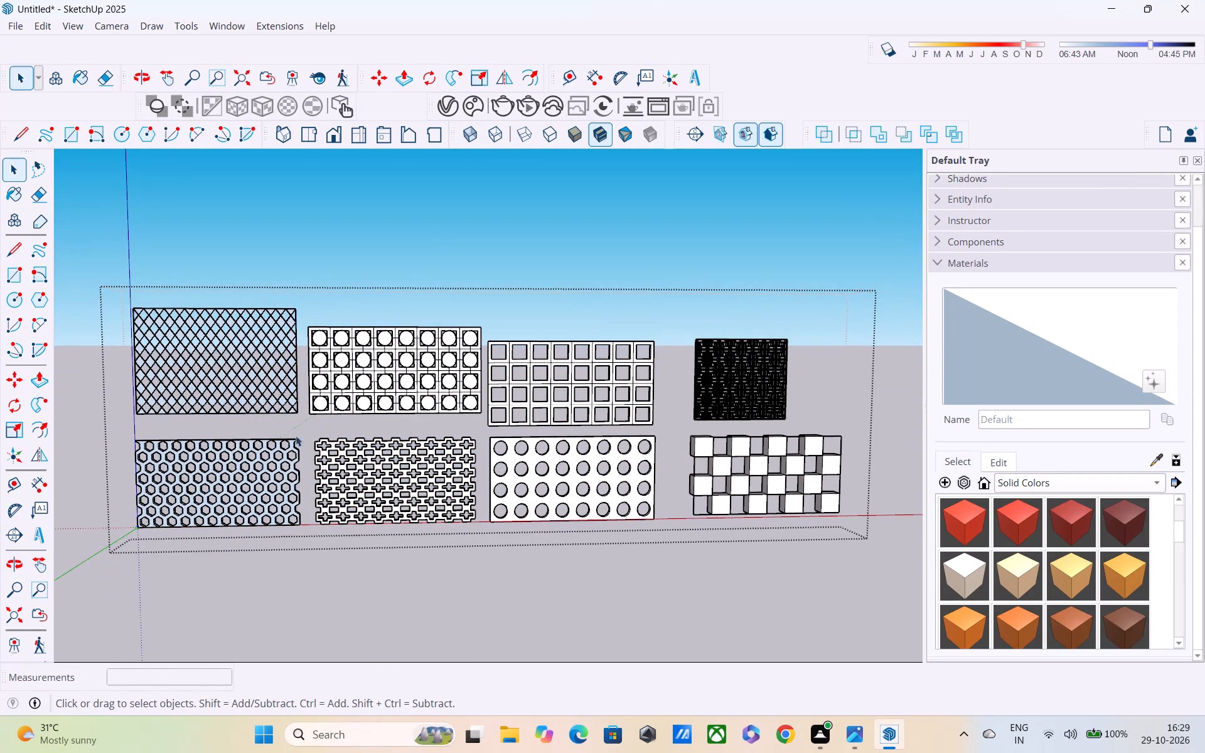
click(188, 463)
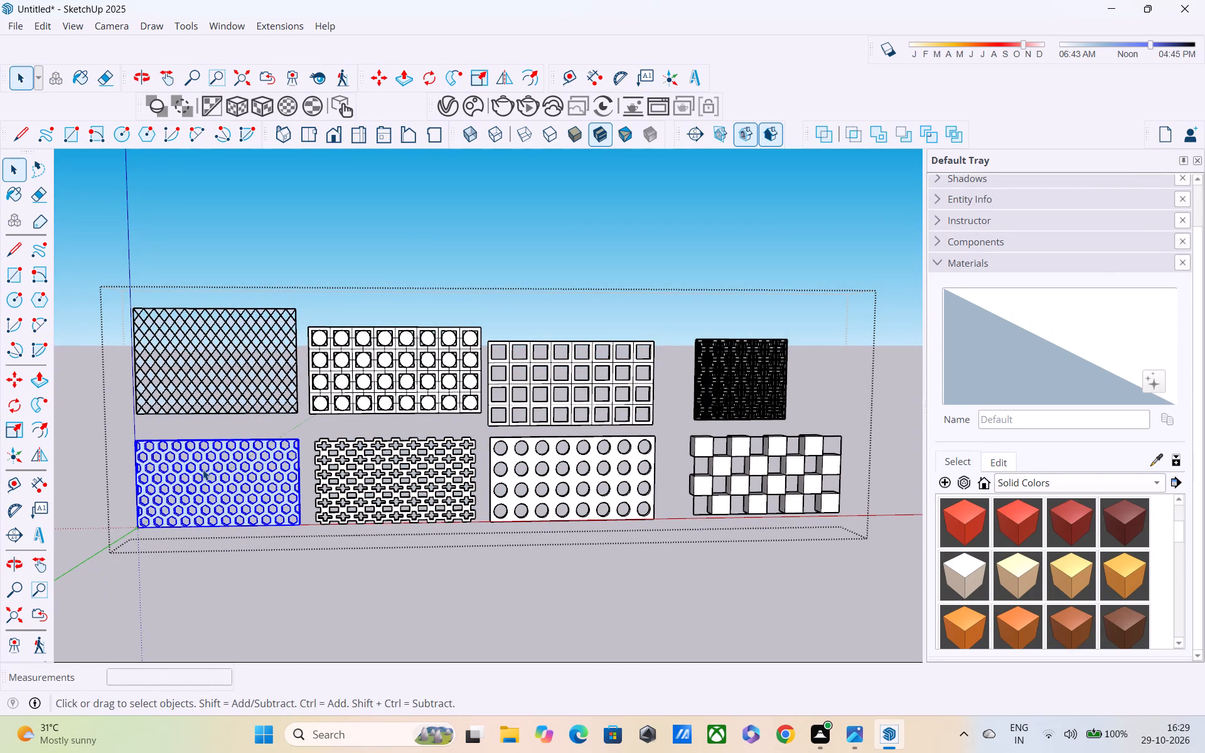
key(m)
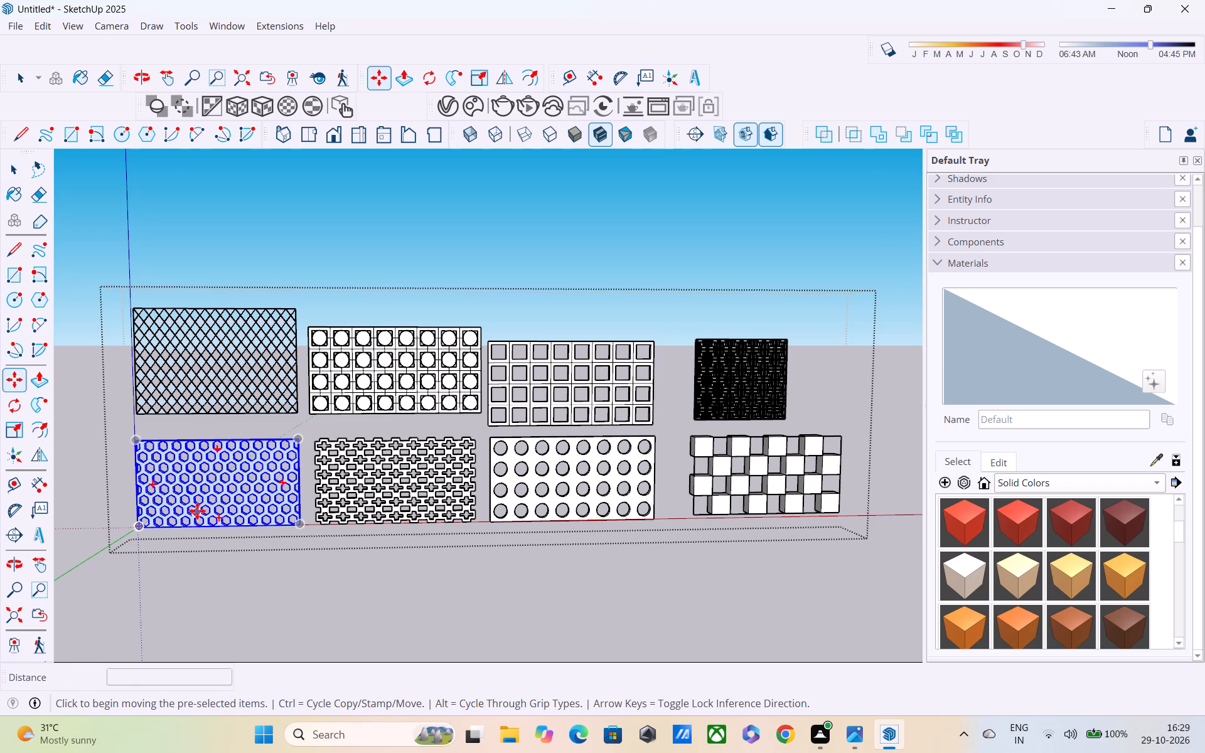
click(222, 496)
scroll(205, 543, down, 5)
middle_drag(206, 545, 461, 430)
scroll(464, 430, up, 1)
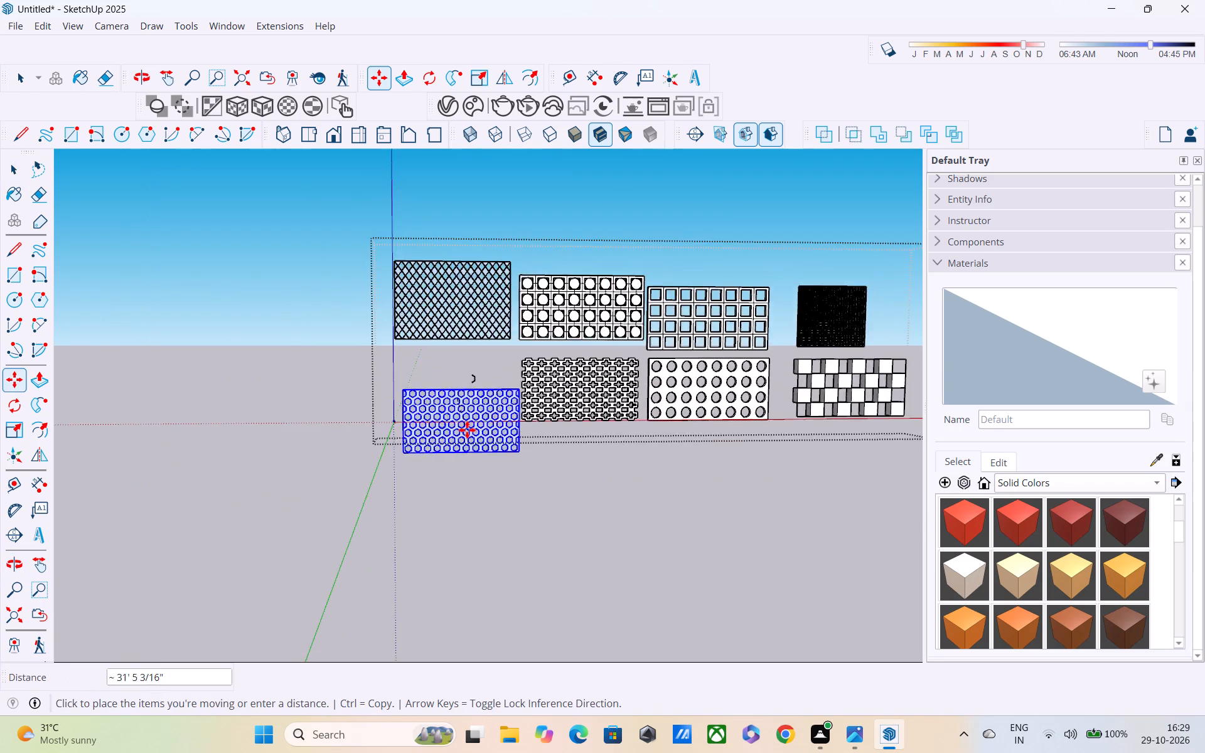
scroll(467, 429, down, 10)
middle_drag(449, 474, 542, 370)
scroll(539, 366, down, 6)
scroll(522, 427, down, 4)
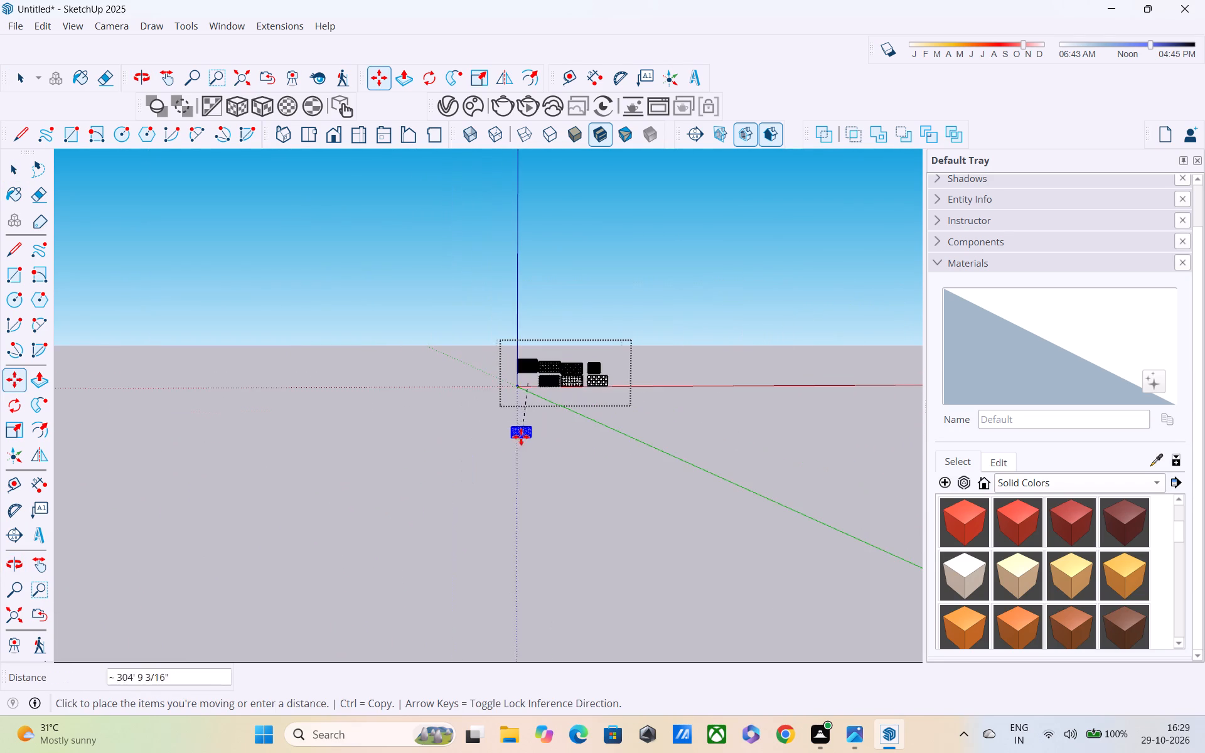
middle_drag(504, 441, 791, 385)
scroll(791, 385, up, 1)
scroll(772, 381, down, 5)
scroll(399, 516, down, 6)
scroll(395, 516, up, 1)
middle_drag(395, 516, 583, 449)
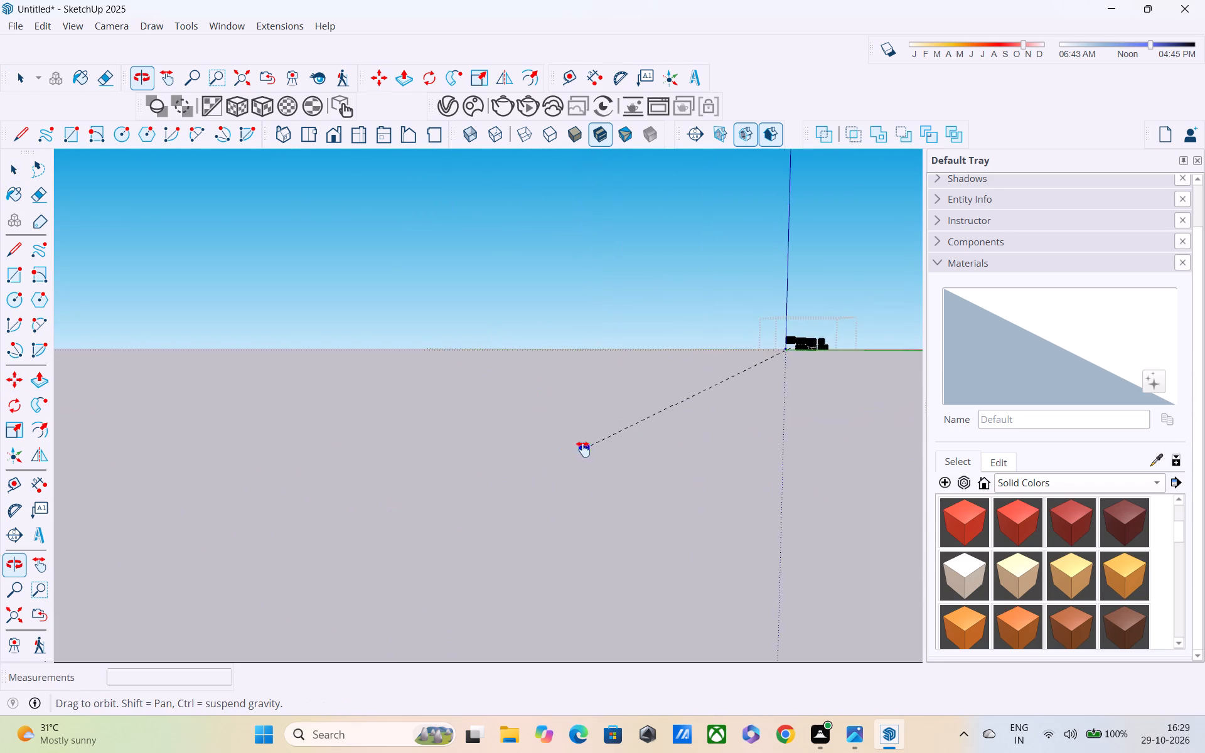
middle_drag(583, 449, 280, 598)
scroll(730, 391, up, 3)
scroll(450, 549, up, 8)
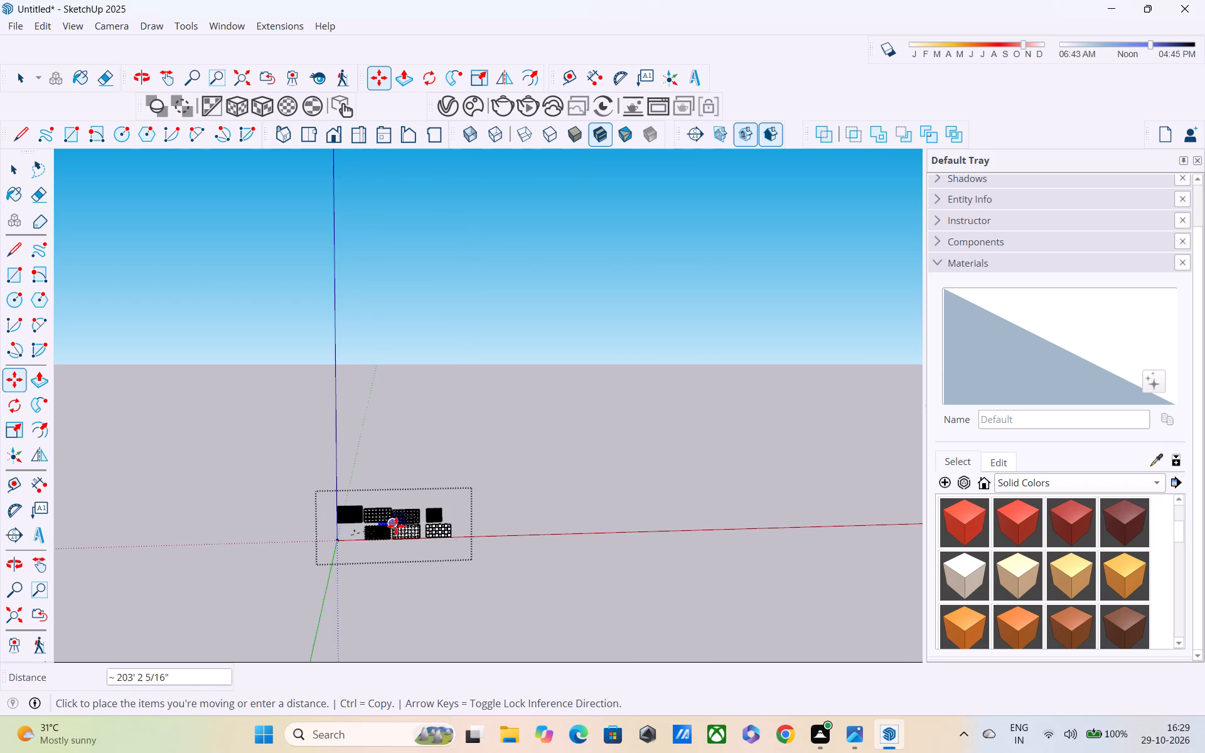
scroll(395, 526, up, 7)
scroll(341, 553, up, 8)
middle_drag(337, 552, 359, 585)
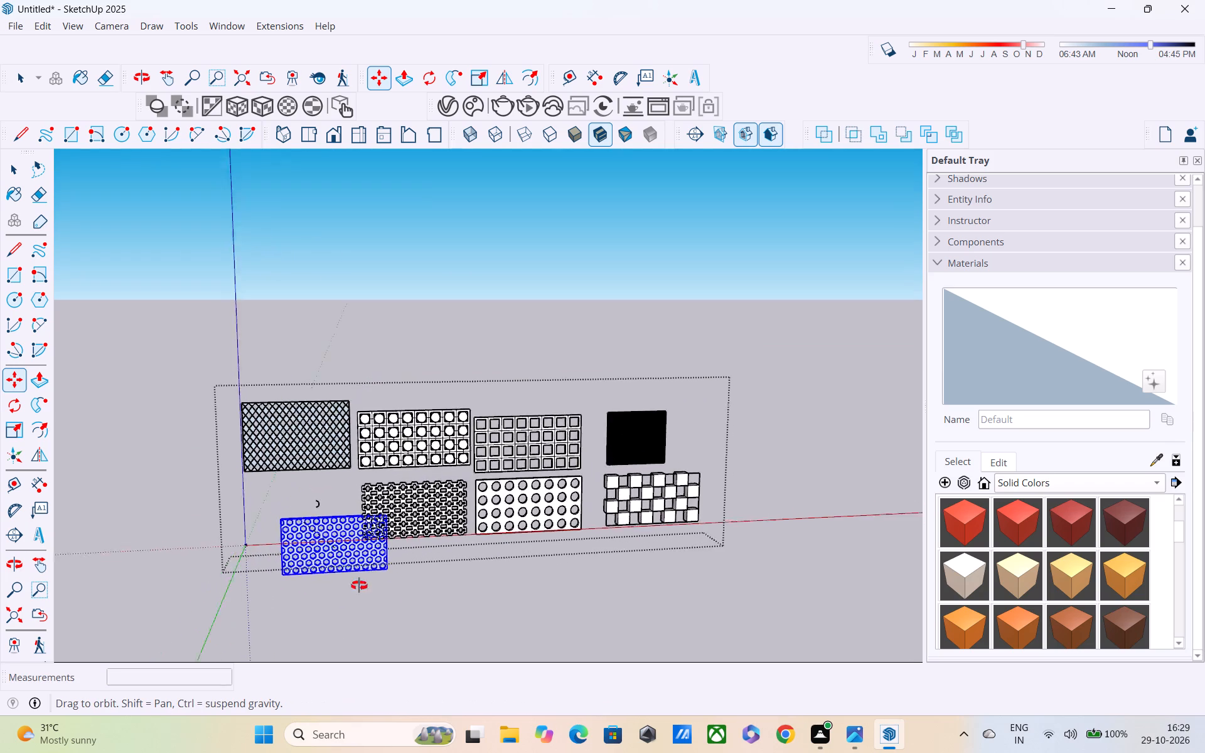
middle_drag(359, 585, 817, 525)
scroll(815, 524, down, 5)
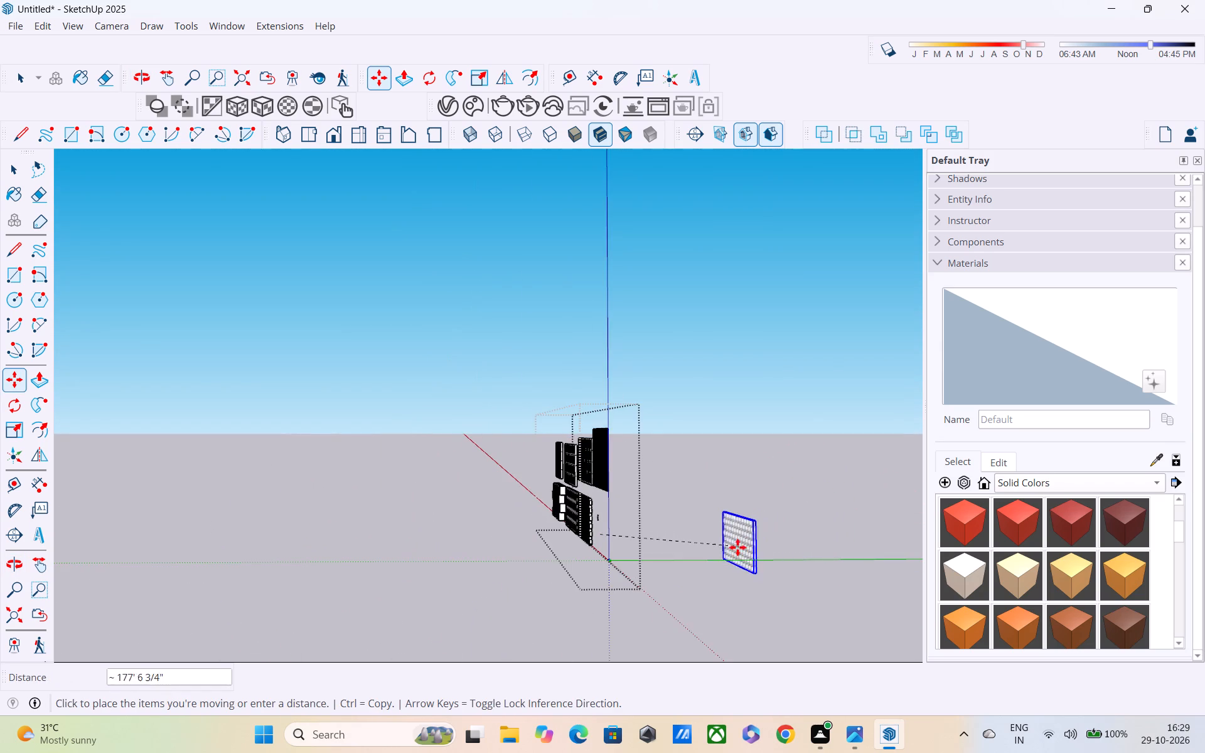
scroll(737, 547, down, 1)
middle_drag(731, 547, 407, 547)
scroll(404, 535, down, 10)
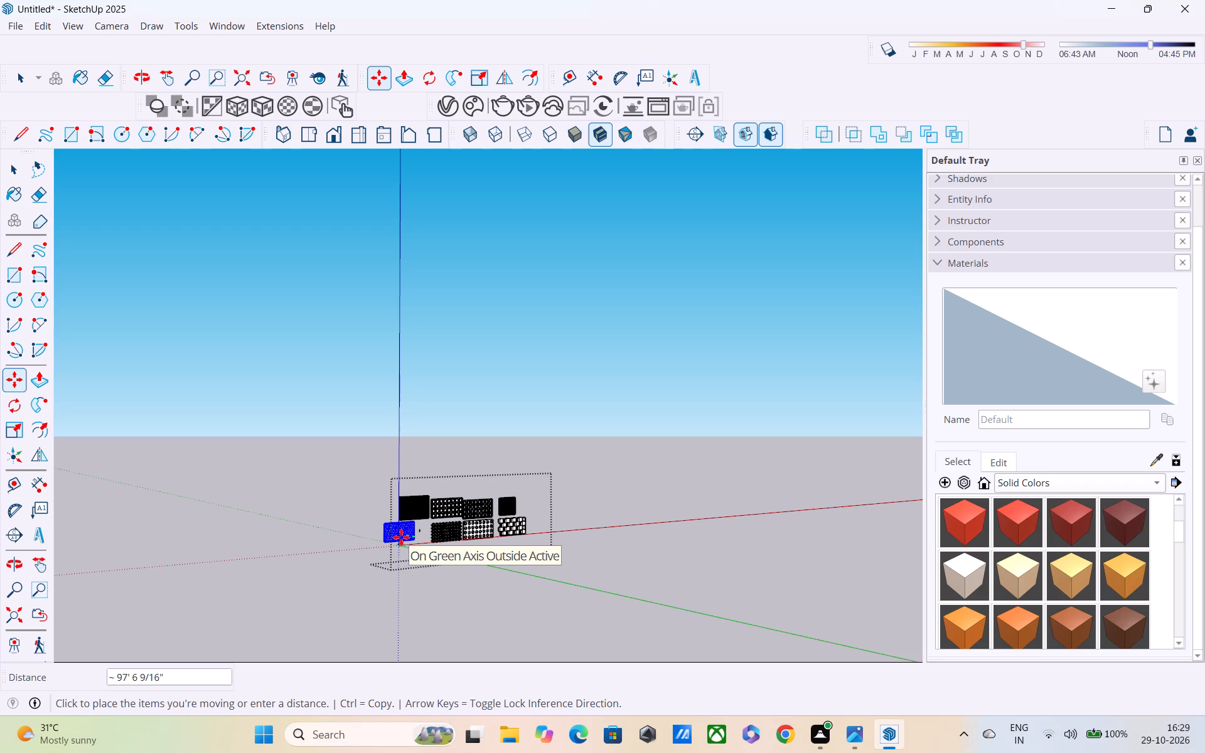
middle_drag(21, 616, 28, 617)
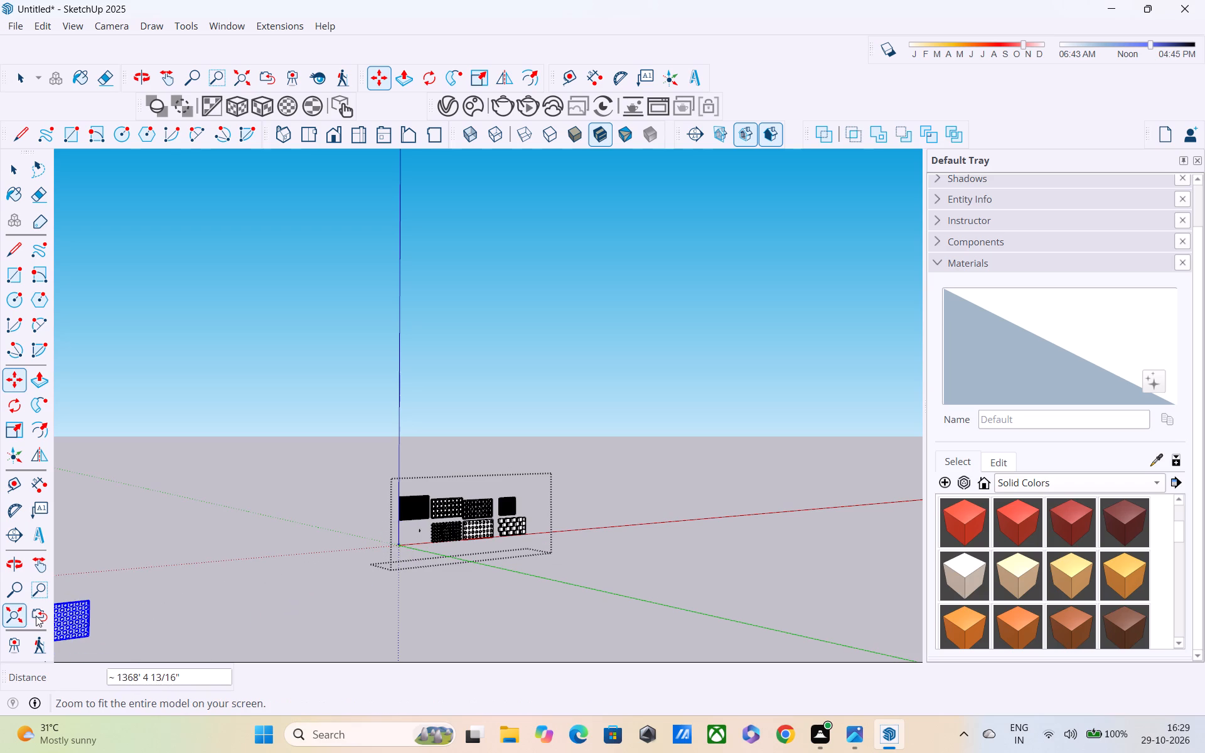
click(18, 621)
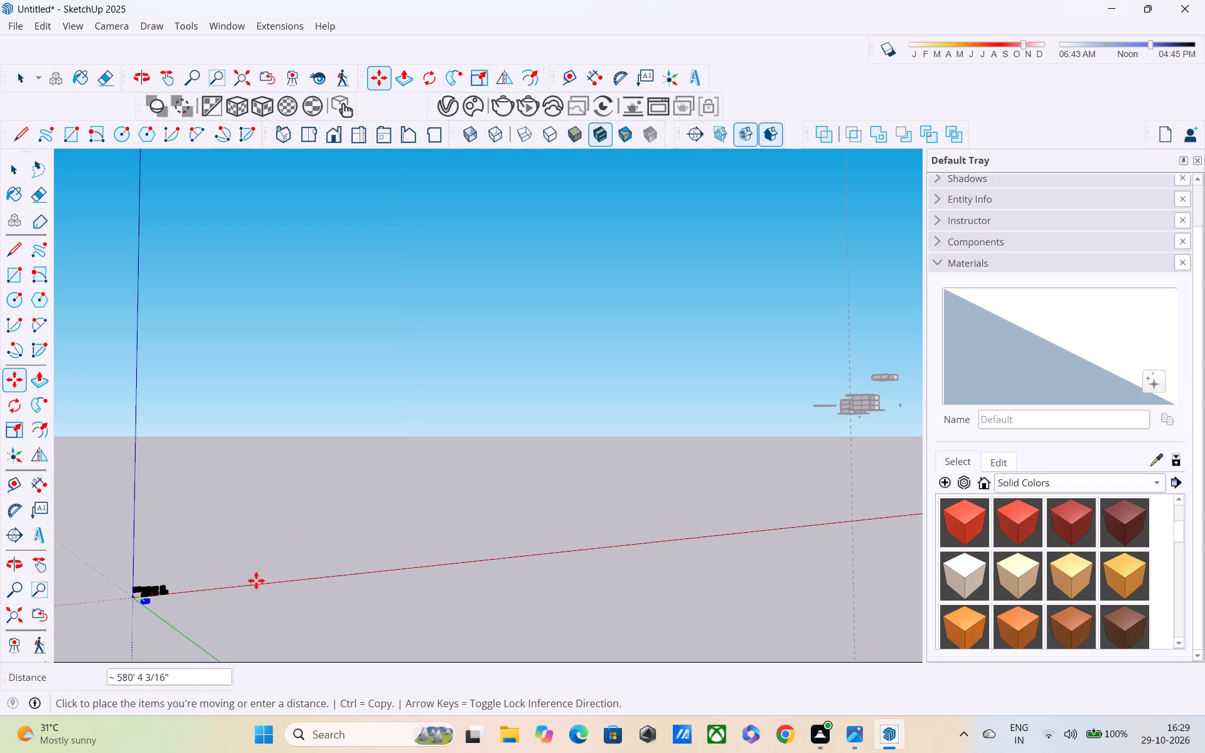
scroll(284, 572, up, 1)
scroll(404, 525, down, 4)
middle_drag(774, 411, 534, 467)
scroll(817, 452, up, 3)
scroll(759, 455, up, 8)
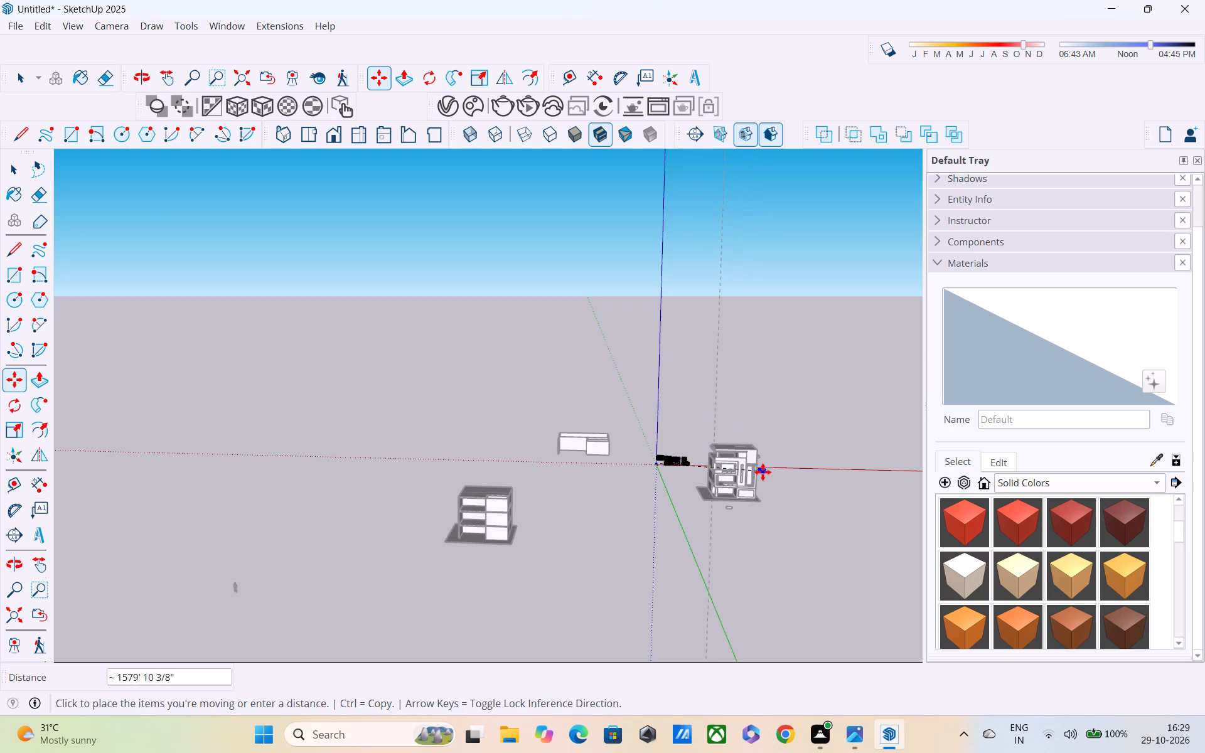
scroll(762, 472, up, 5)
middle_drag(734, 471, 568, 467)
scroll(586, 471, down, 6)
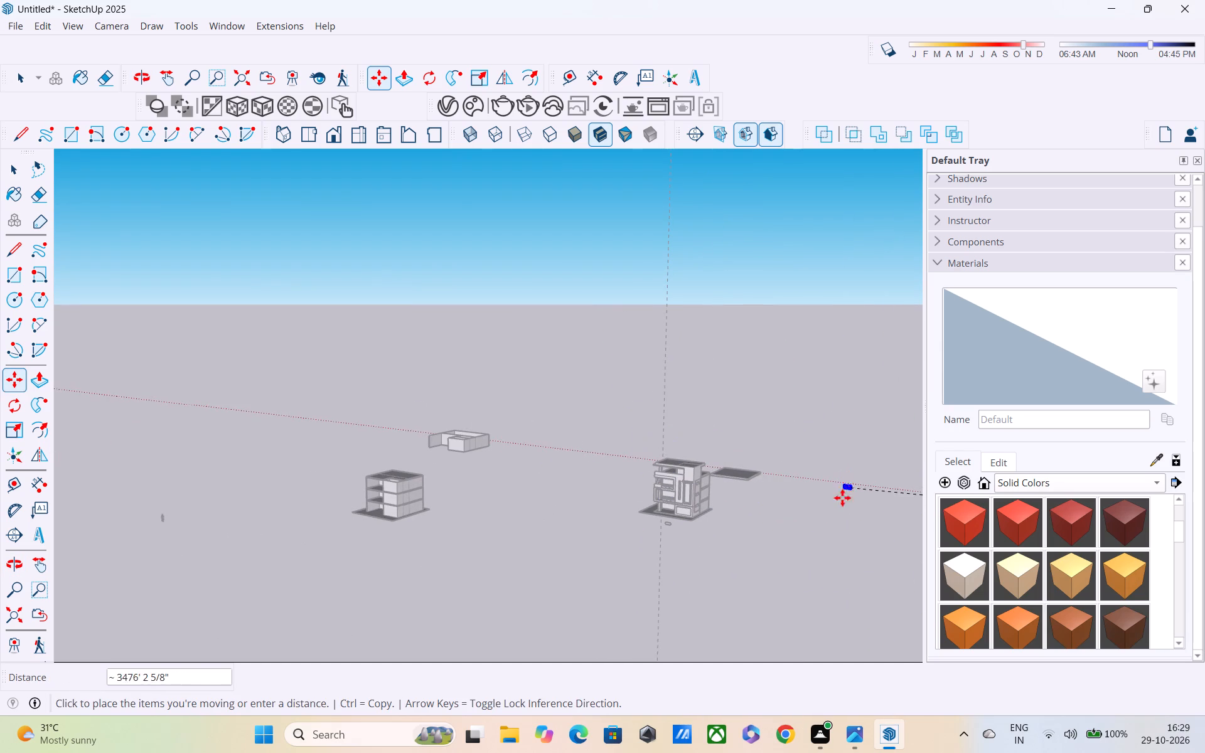
middle_drag(822, 505, 749, 492)
scroll(661, 498, up, 6)
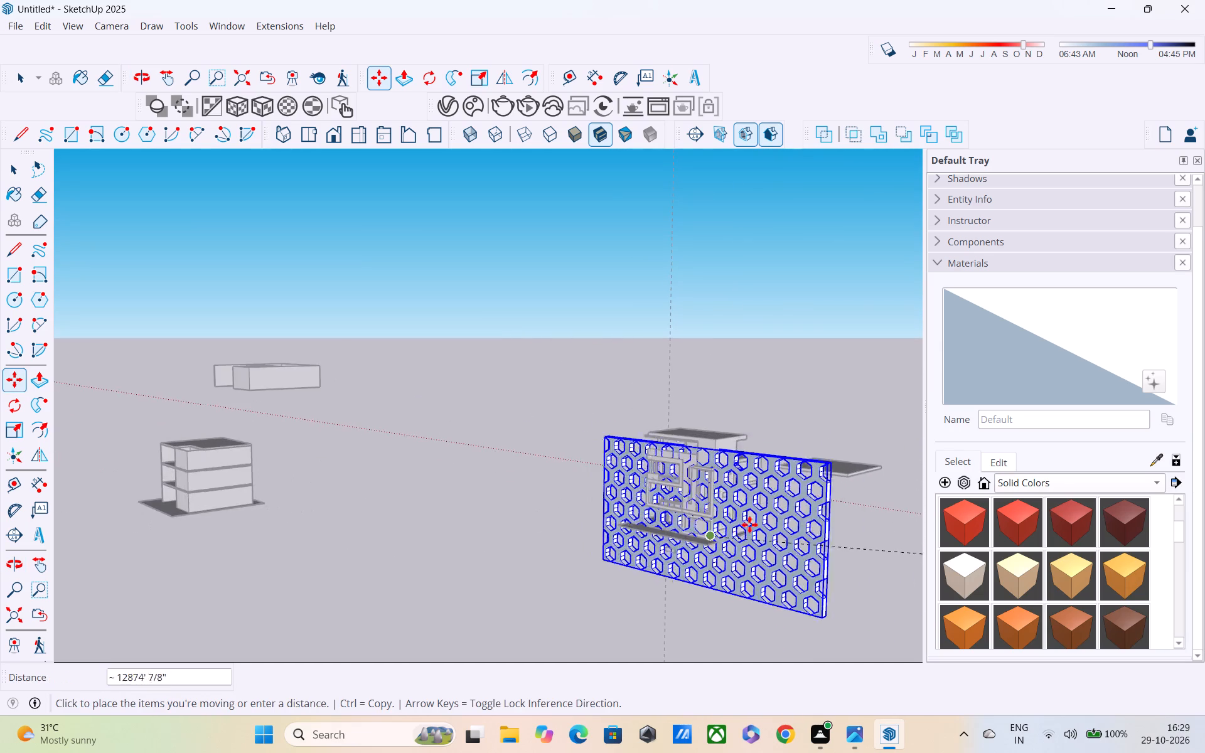
middle_drag(768, 523, 864, 484)
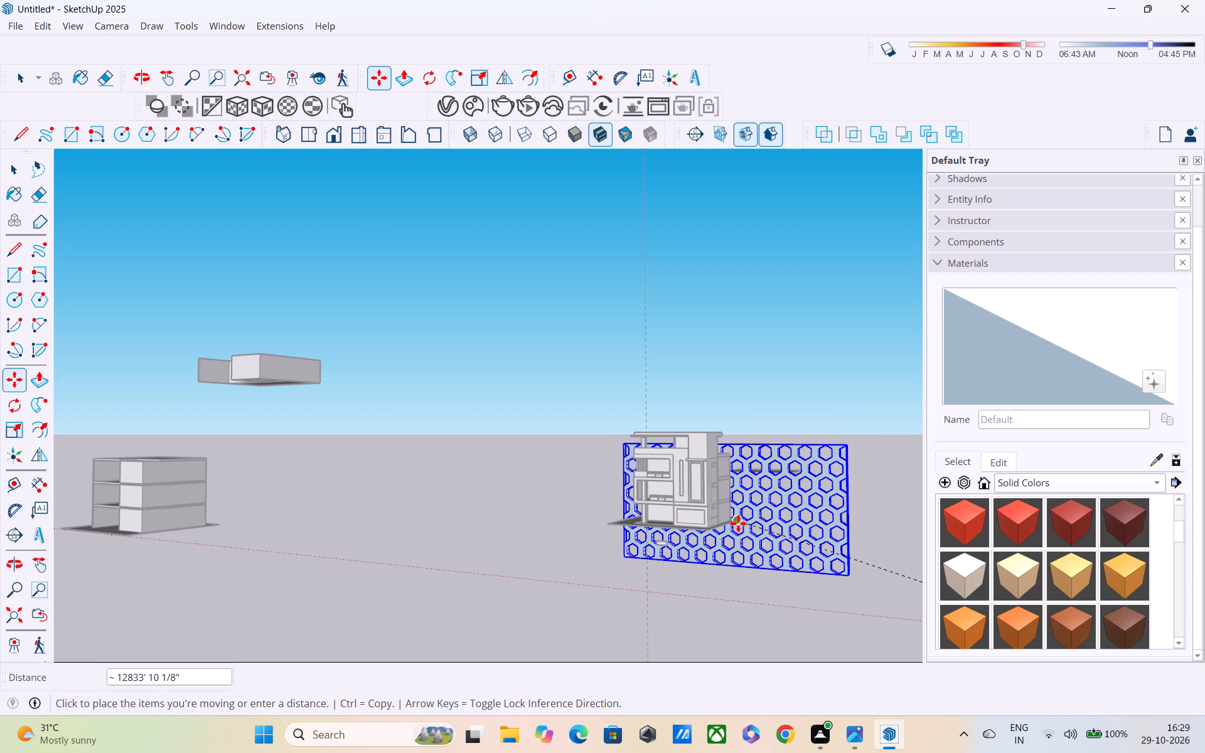
middle_drag(737, 523, 867, 535)
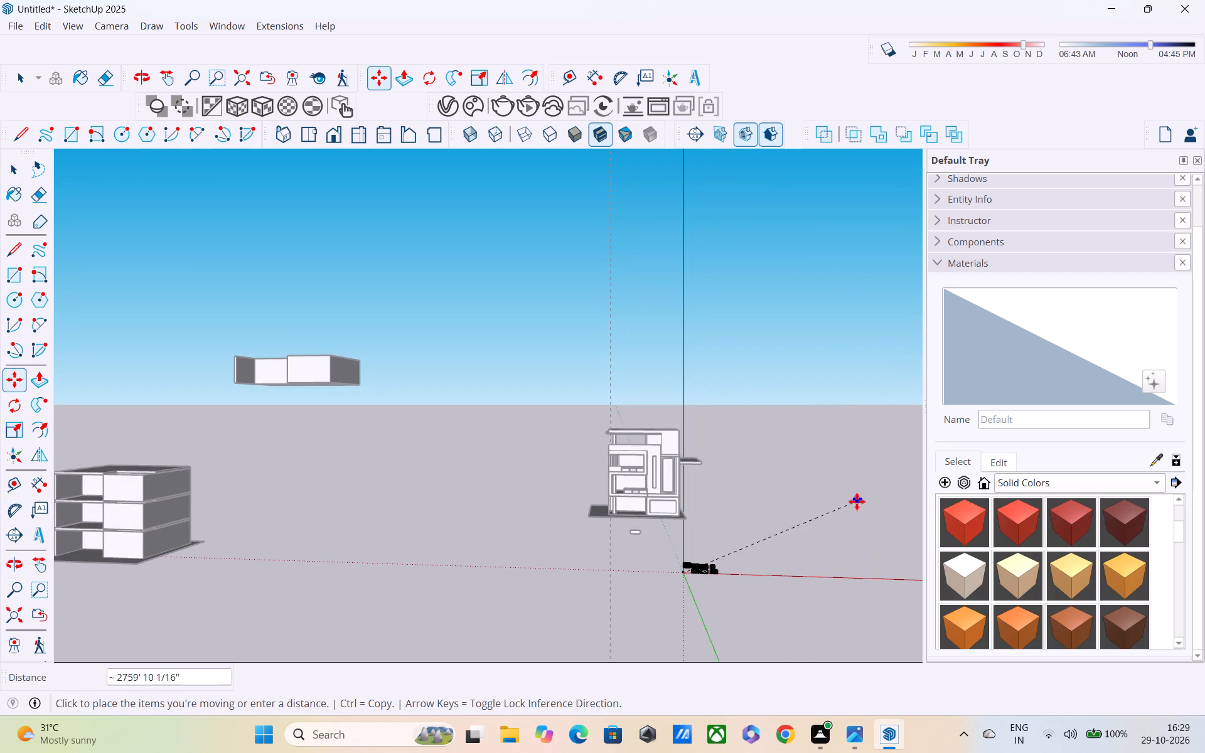
click(716, 495)
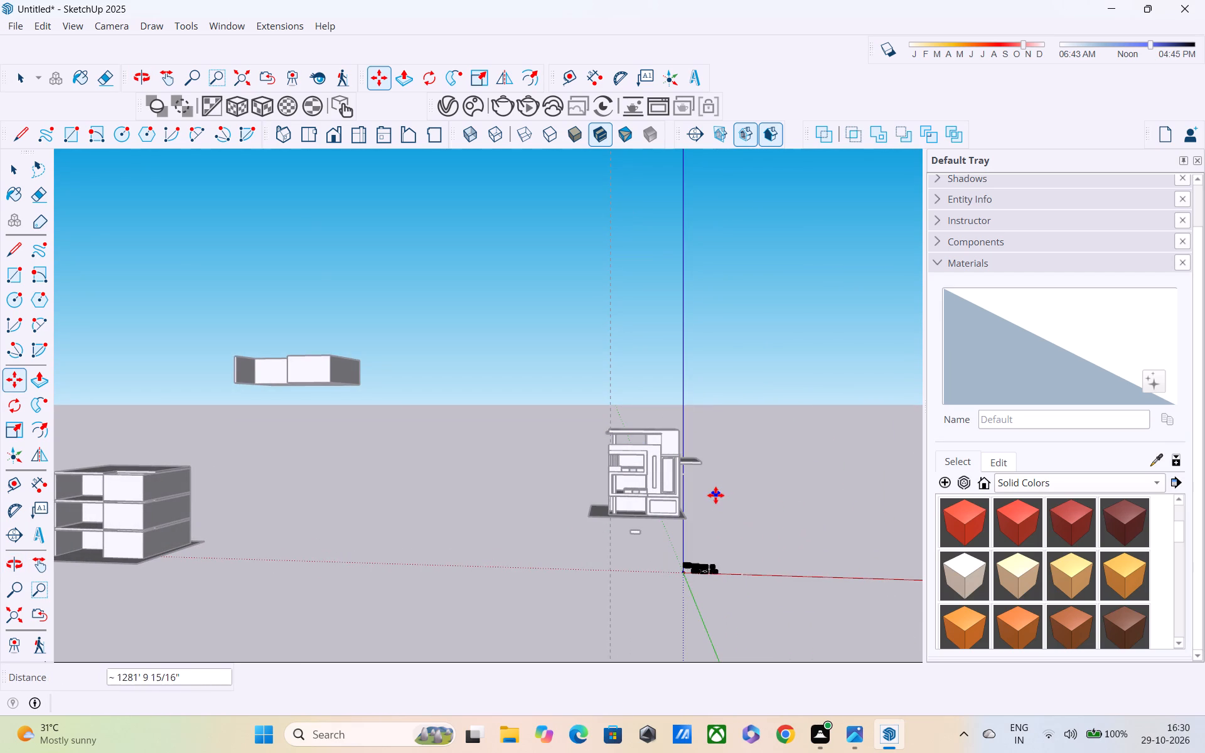
Move the hexagon mesh panel again, about 12,734 ft, to place it in front of the multi-storey building.
scroll(724, 518, up, 3)
click(719, 496)
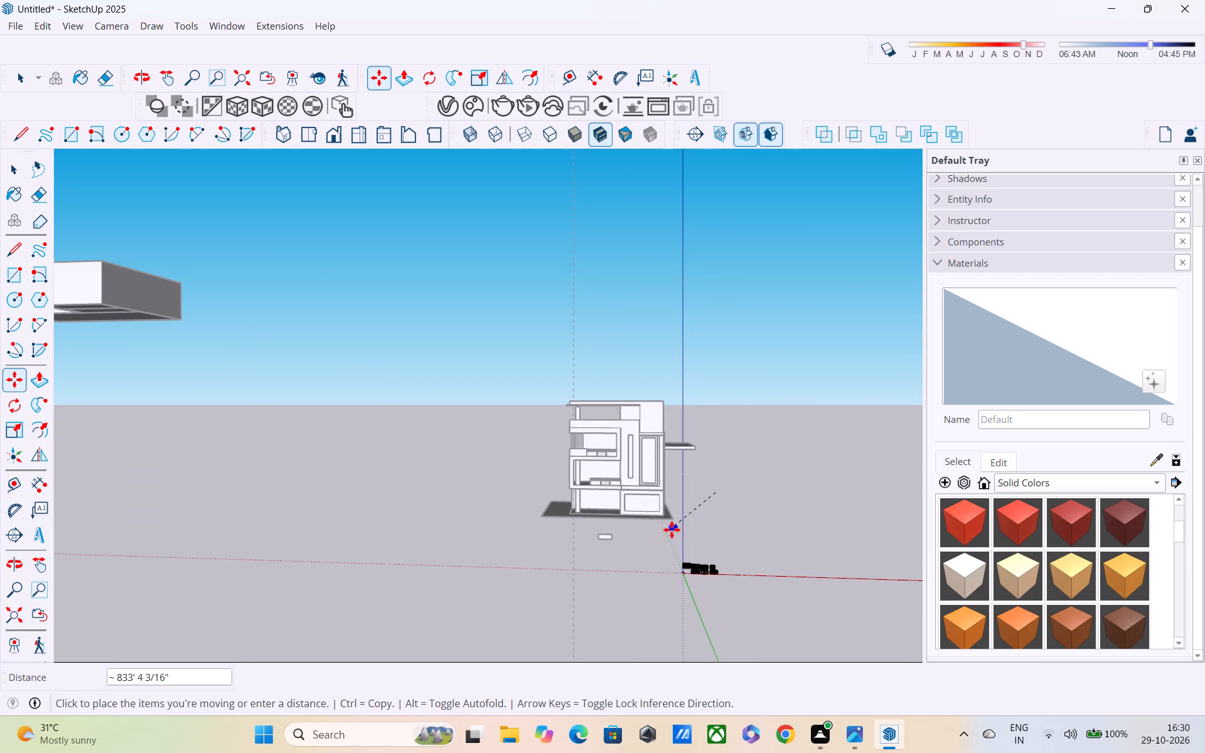
click(611, 541)
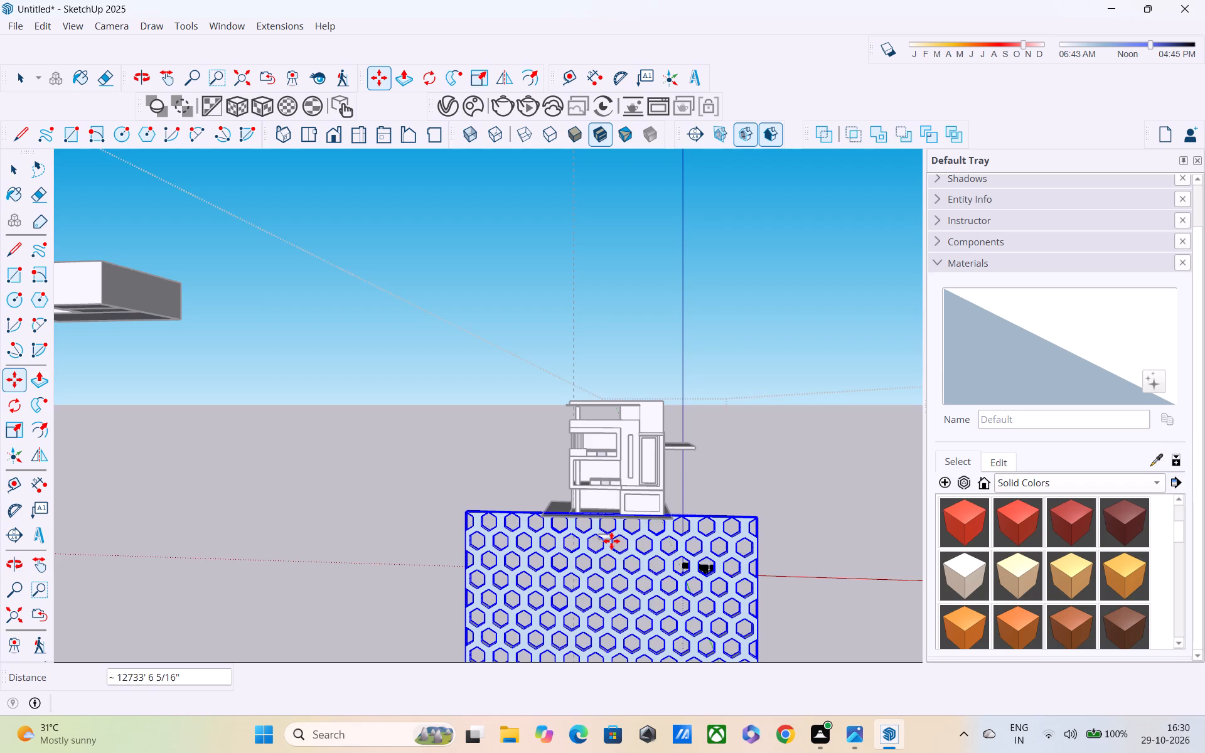
scroll(612, 541, down, 5)
Scale the hexagon mesh panel to about 0.87 along blue, and by about 0.38 along red and -4.83 along green.
key(s)
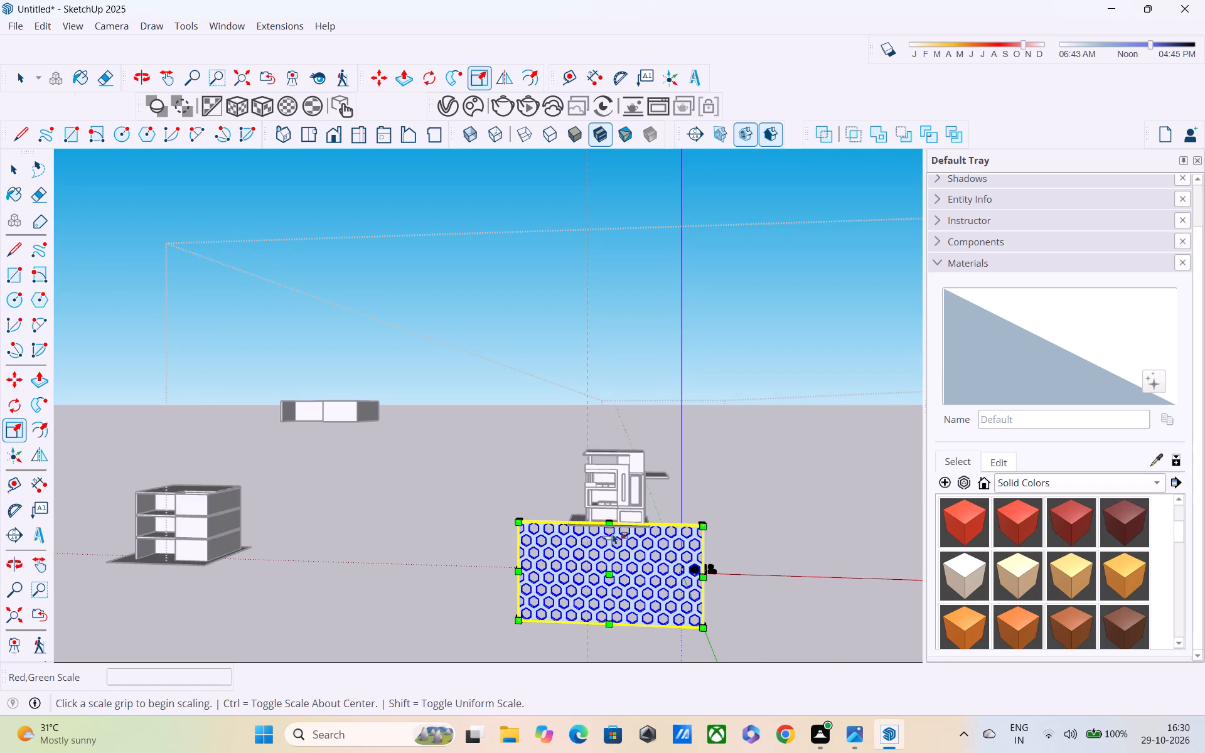
drag(609, 523, 606, 545)
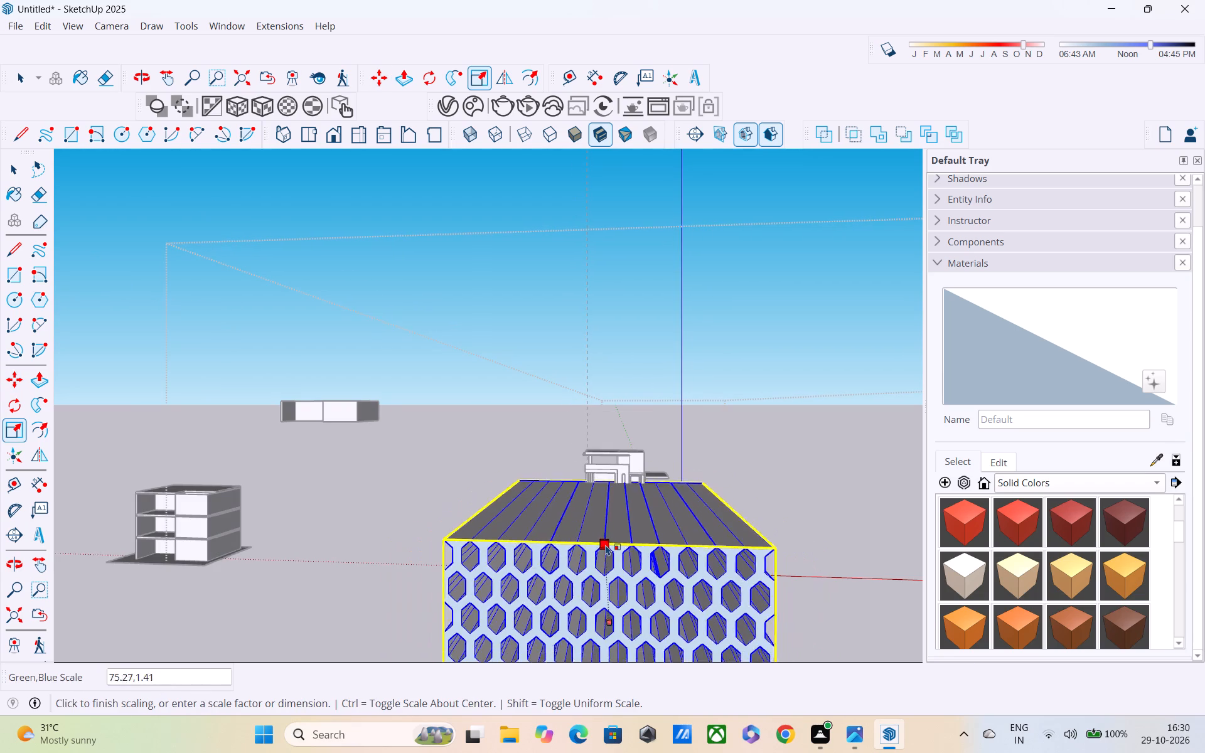
drag(606, 545, 609, 537)
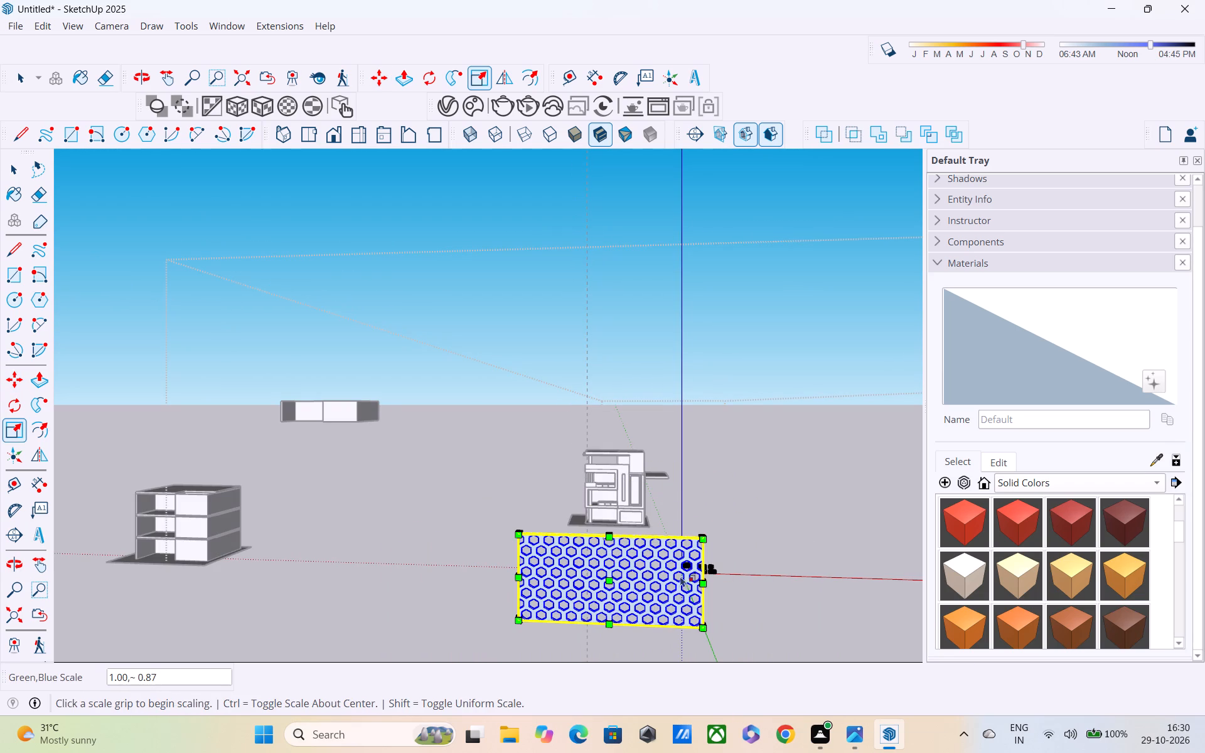
drag(708, 584, 592, 576)
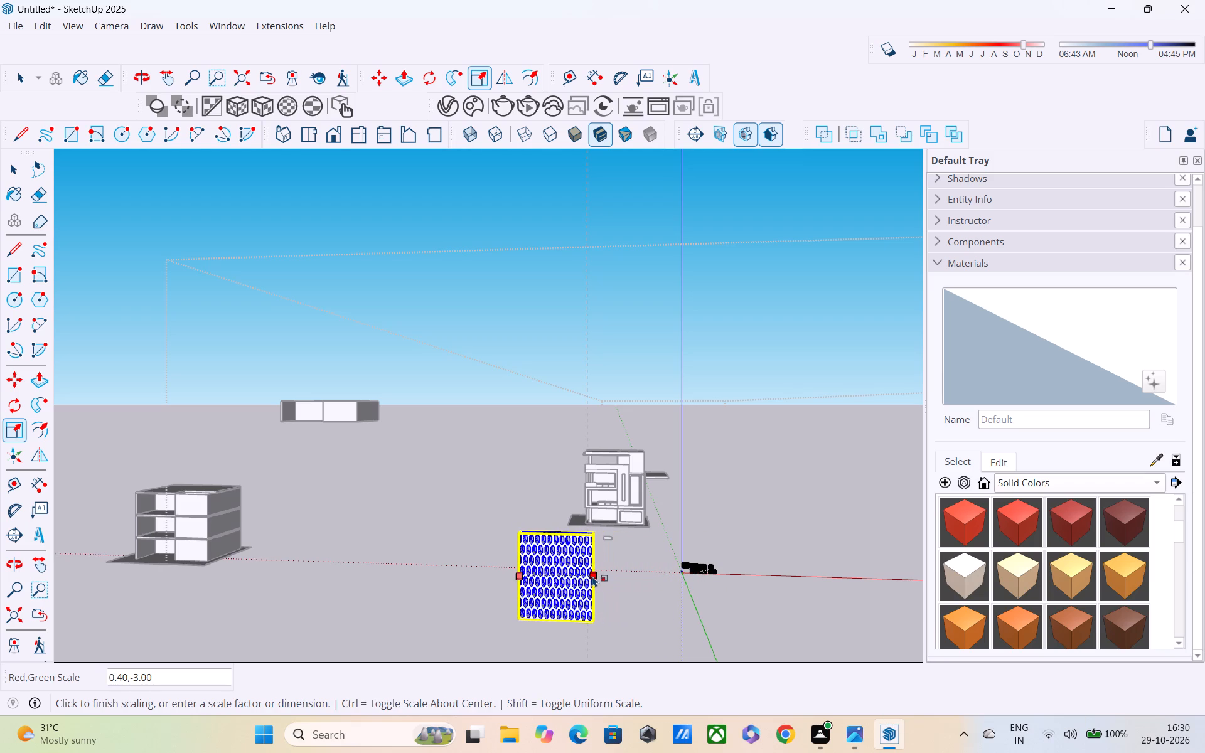
drag(592, 576, 589, 575)
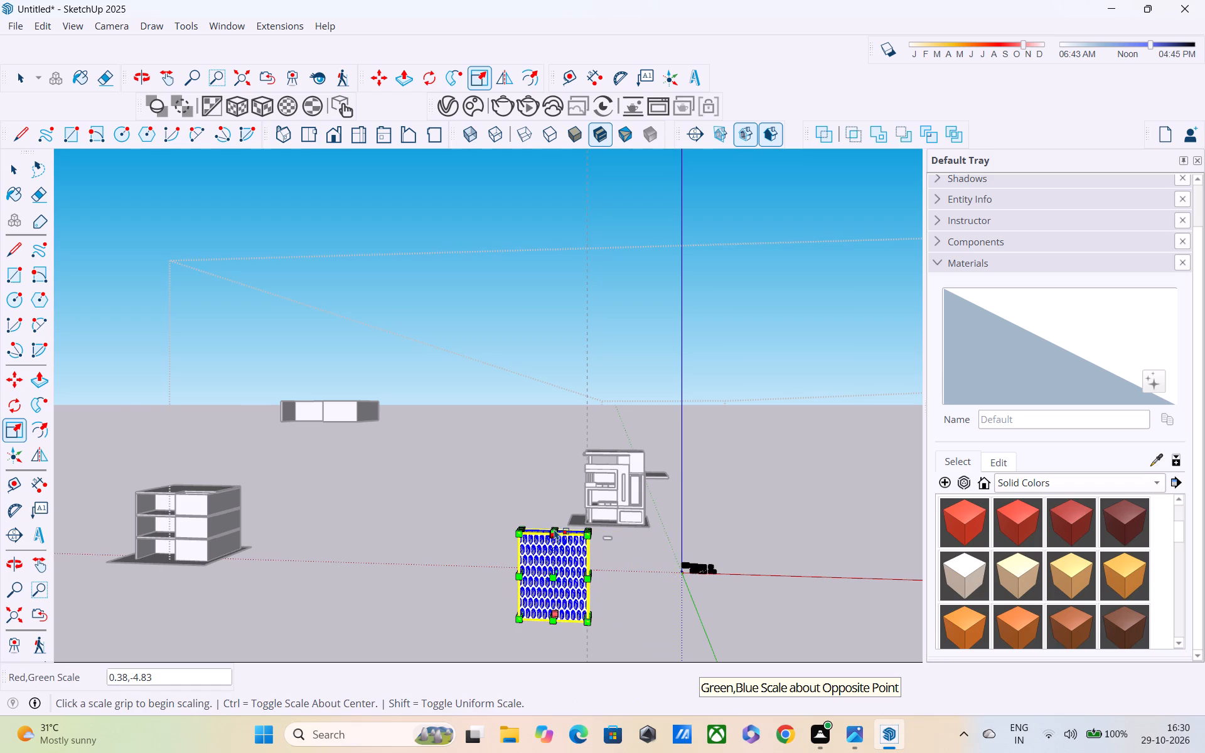
Rescale the hexagon mesh panel along the green and blue axes from its upper edge grip.
scroll(554, 529, up, 4)
drag(549, 602, 549, 602)
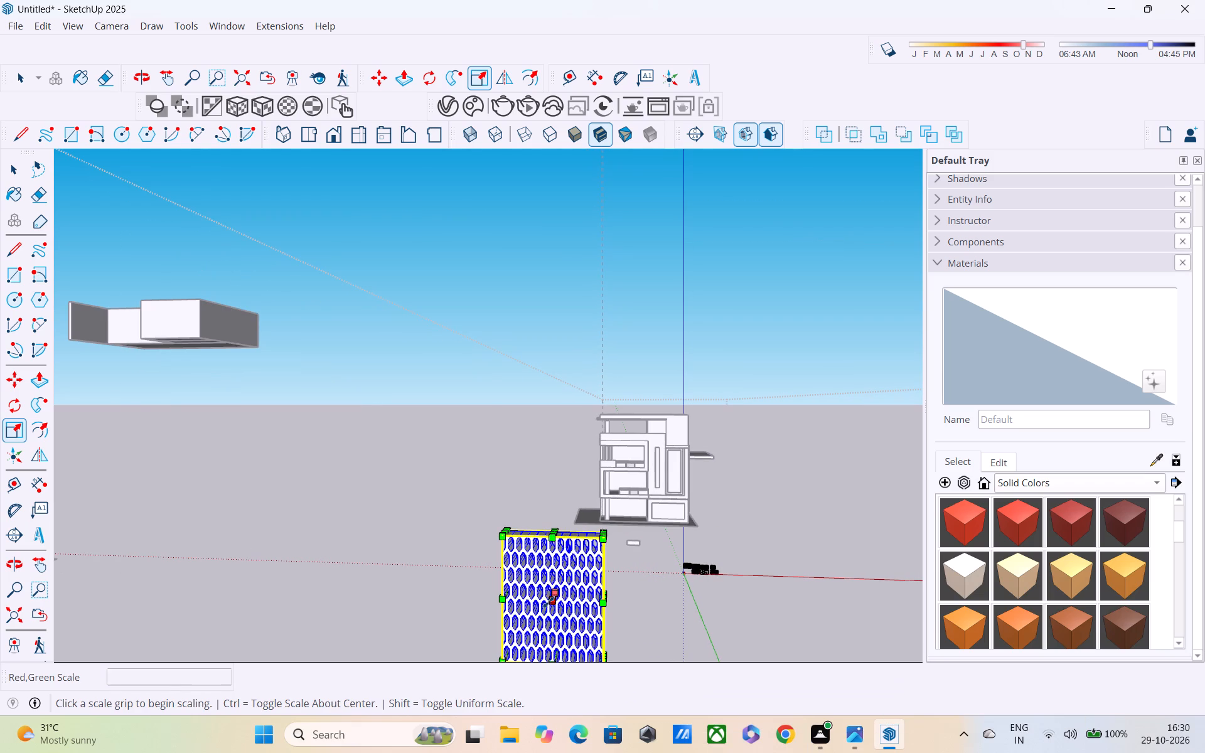
drag(549, 602, 555, 596)
drag(555, 527, 552, 551)
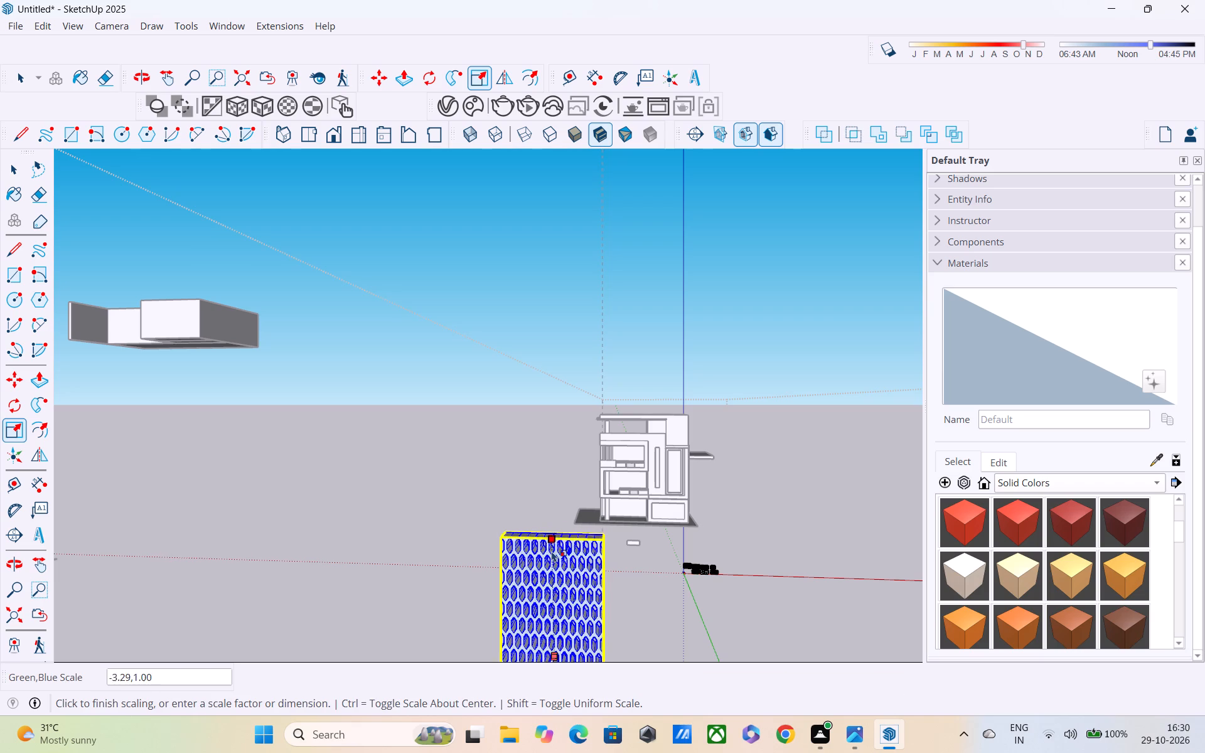
drag(552, 551, 550, 560)
Scale the hexagon mesh panel along green from its face grip, and to 0.50 along red to narrow it.
shift+middle_drag(554, 583, 559, 526)
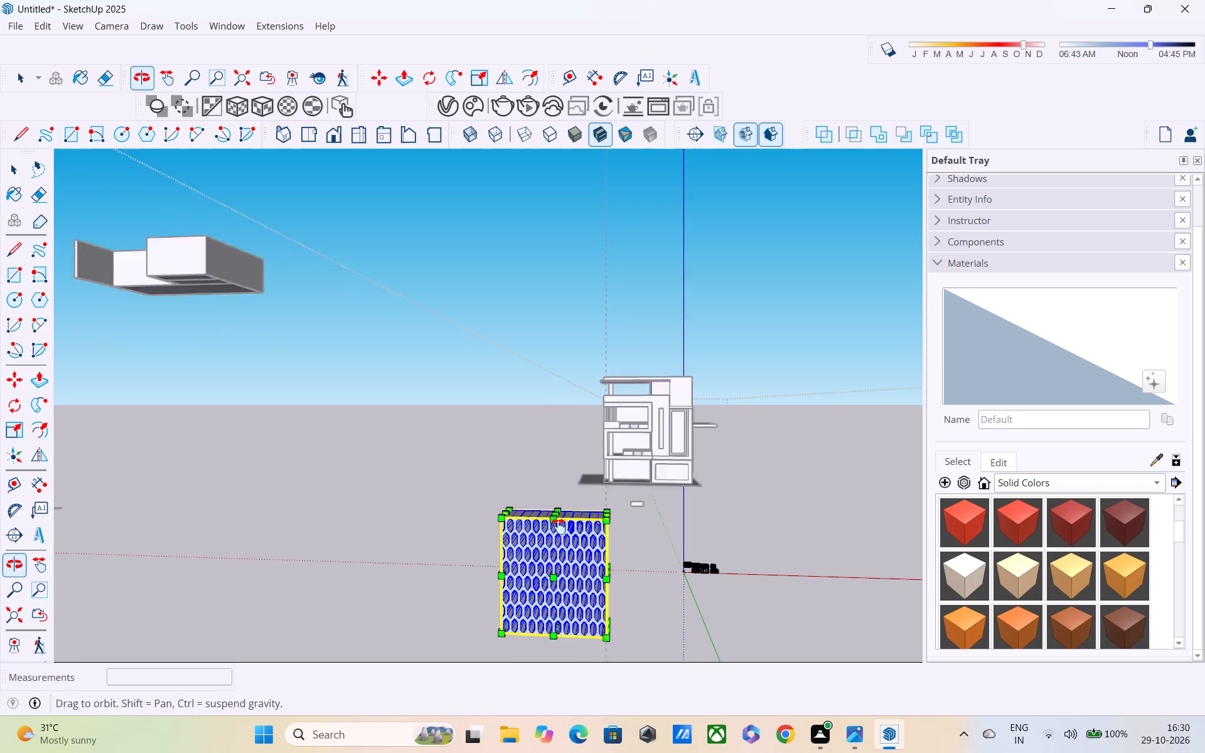
shift+middle_drag(559, 526, 568, 486)
drag(564, 520, 574, 510)
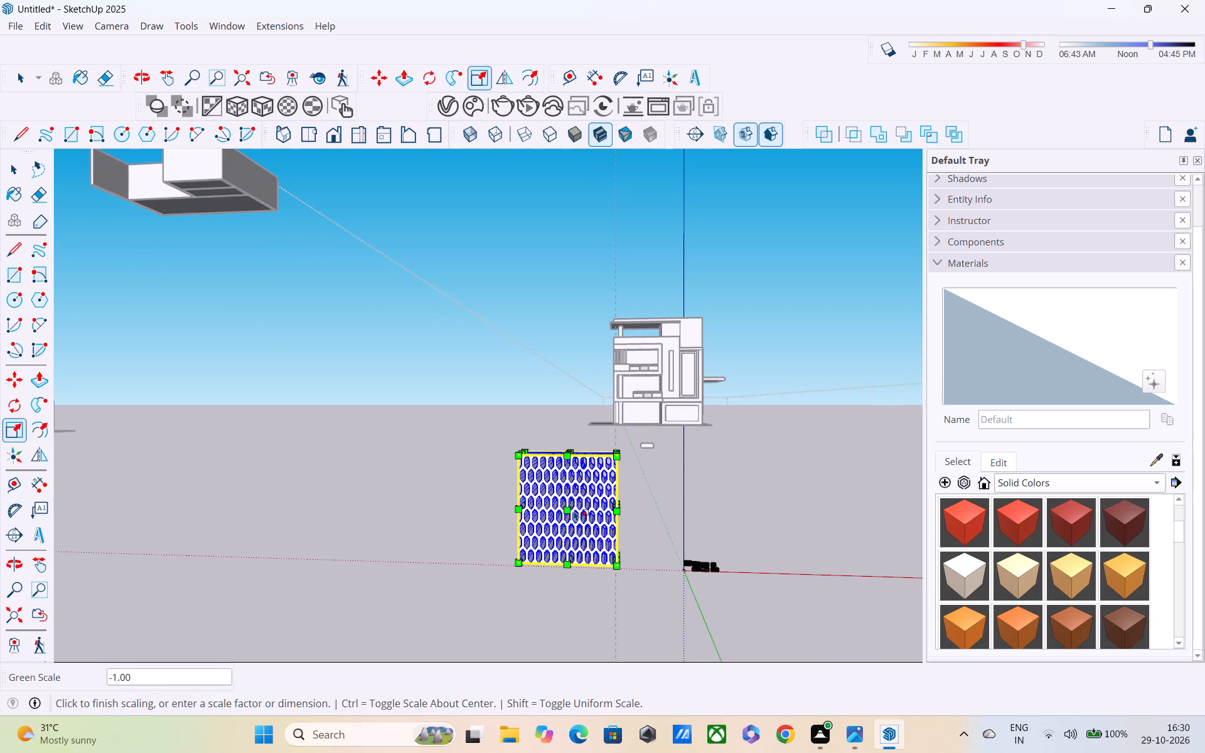
drag(511, 506, 528, 509)
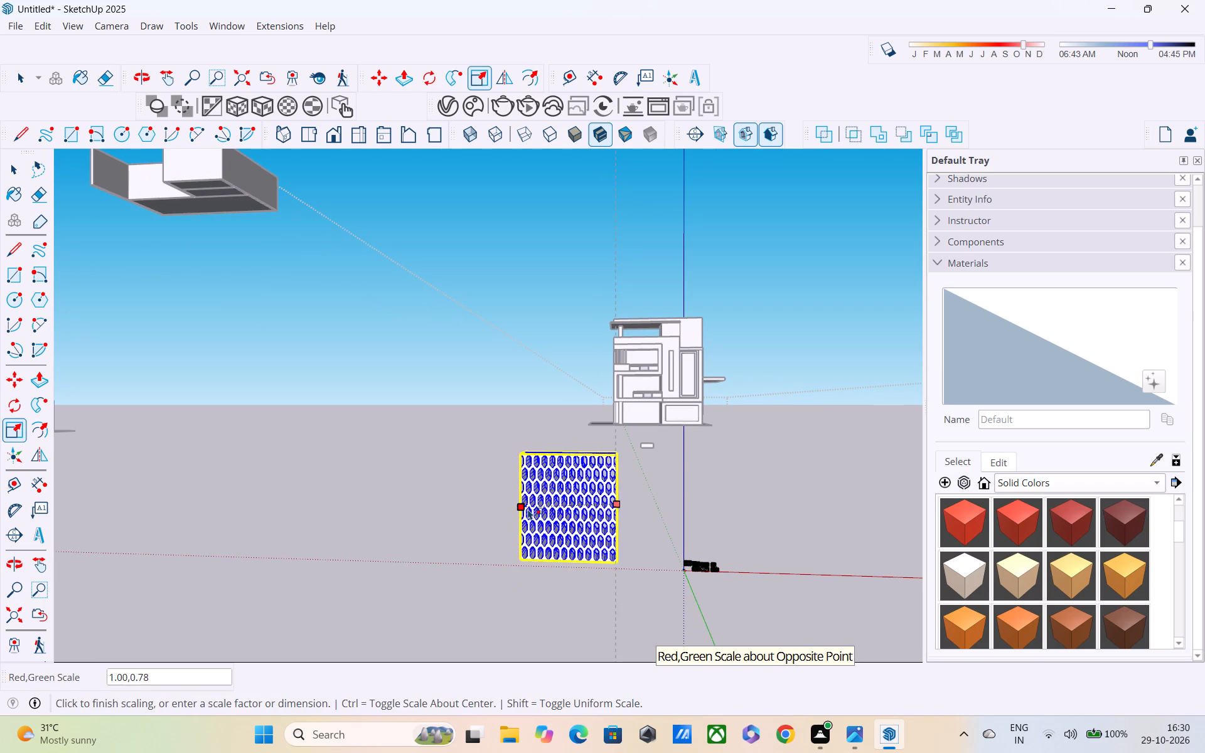
drag(528, 509, 568, 511)
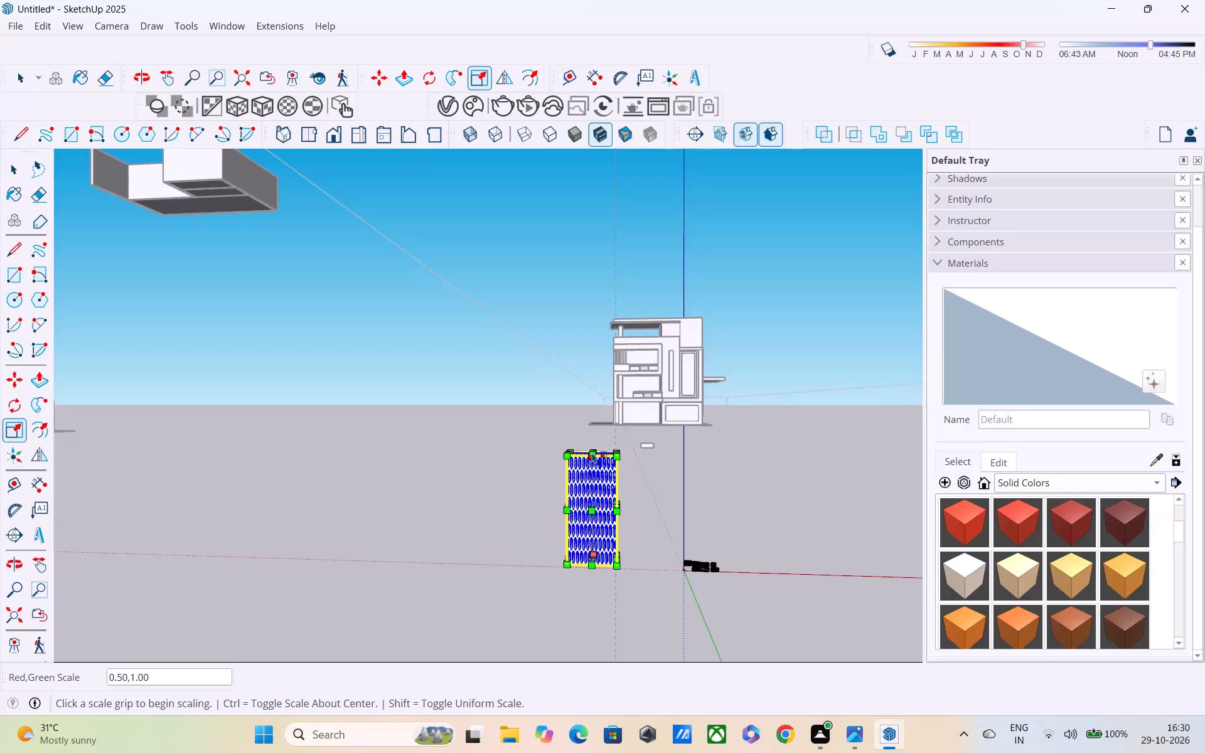
Scale the hexagon mesh panel down in height to about 0.57 along blue.
scroll(593, 445, up, 7)
middle_drag(594, 451, 592, 510)
scroll(597, 484, up, 2)
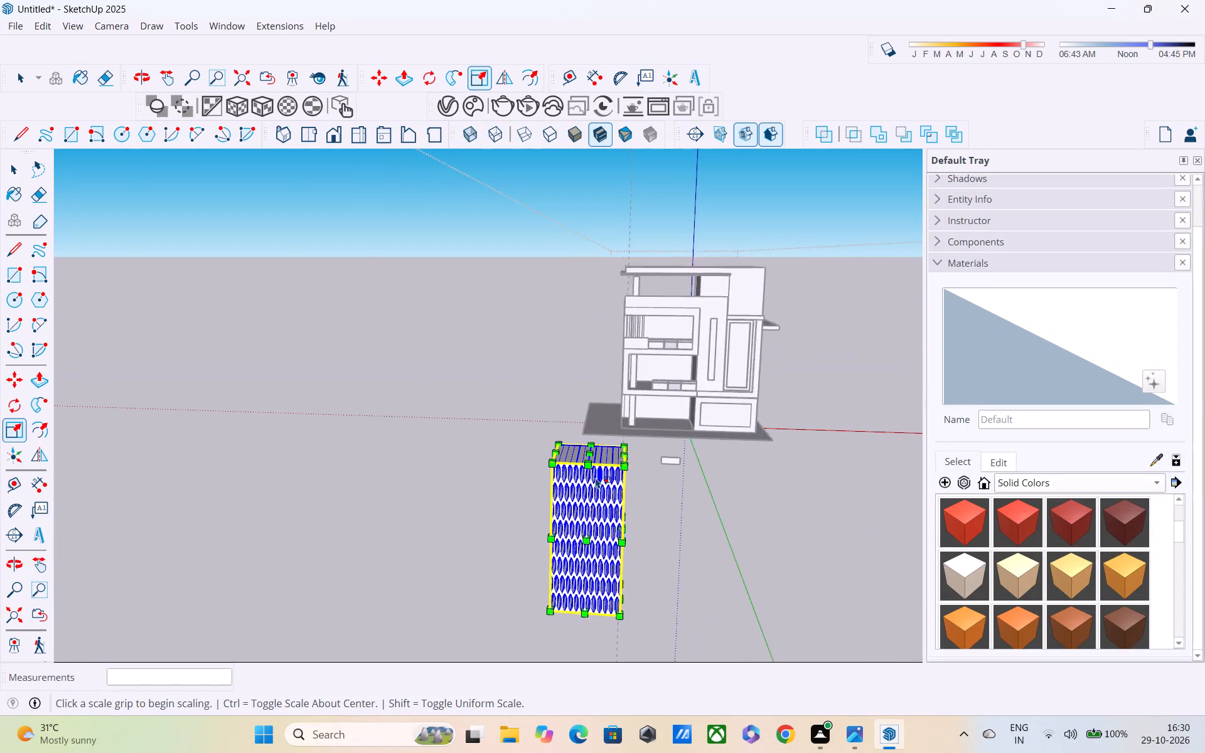
scroll(596, 478, up, 1)
drag(591, 451, 586, 533)
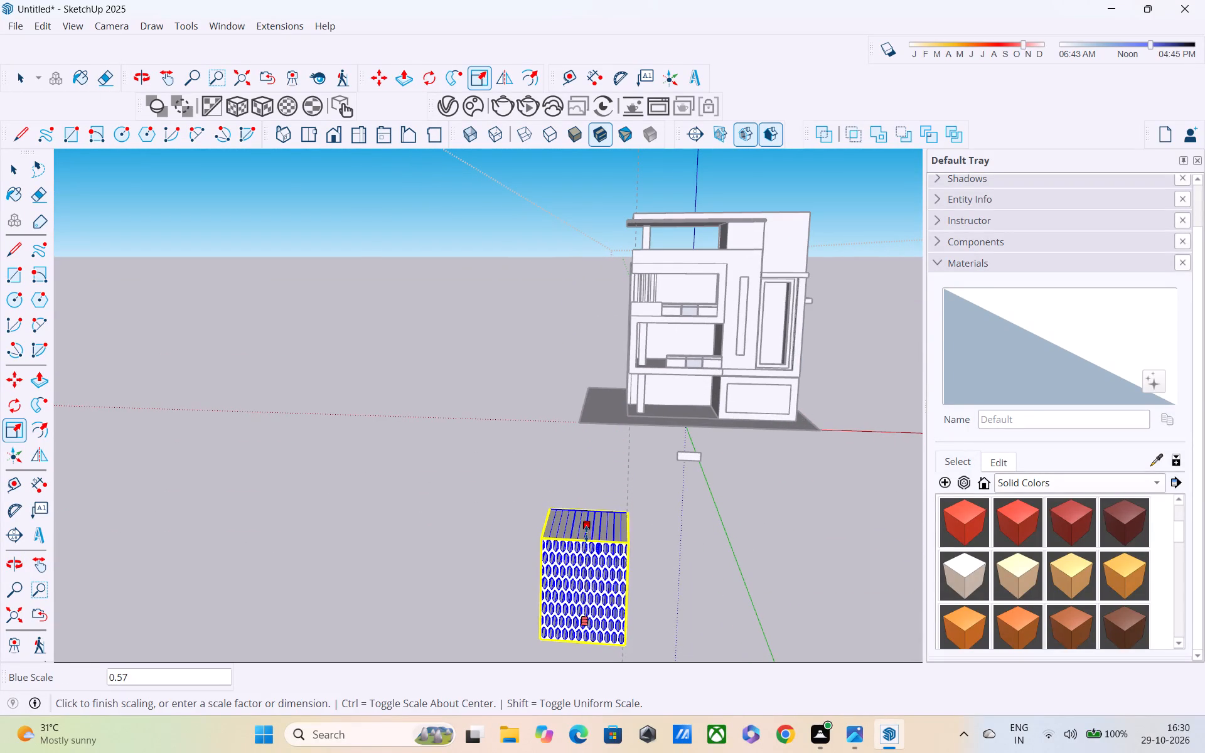
drag(586, 533, 586, 536)
Shorten the long depth of the hexagon mesh panel by scaling its mesh face to about 0.2 along green.
middle_drag(581, 537, 586, 454)
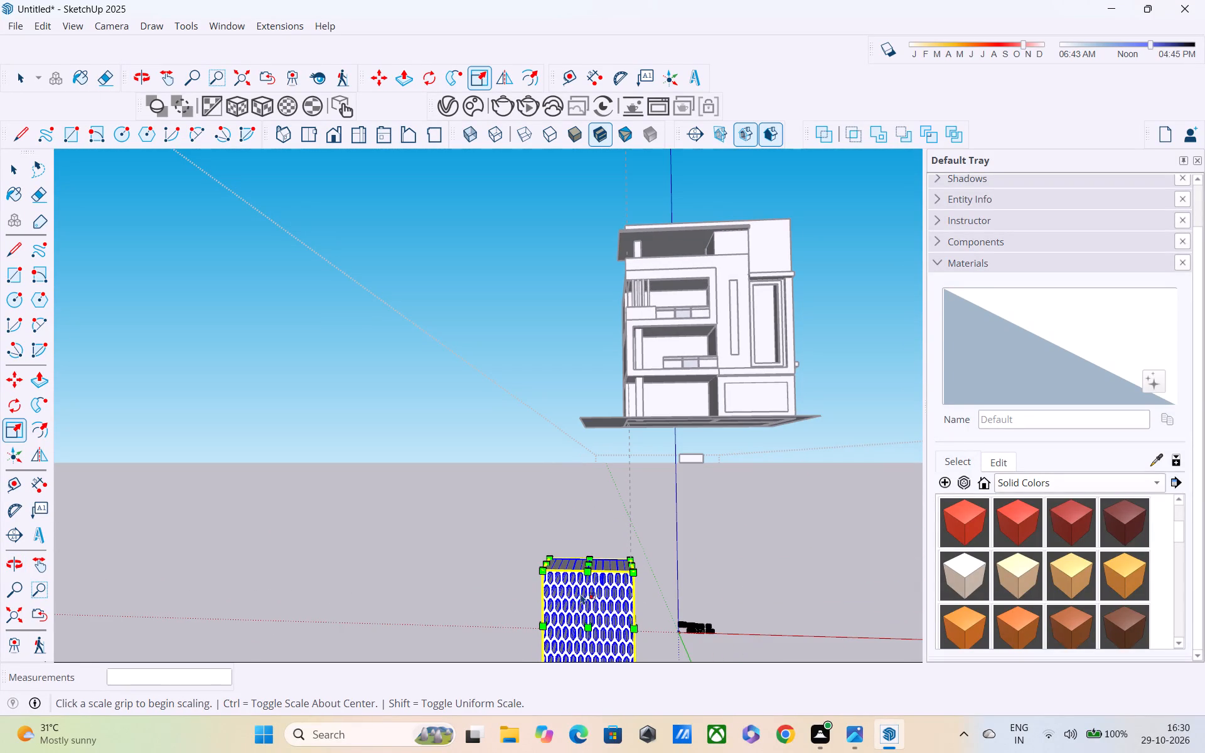
shift+middle_drag(574, 589, 570, 435)
drag(587, 474, 589, 472)
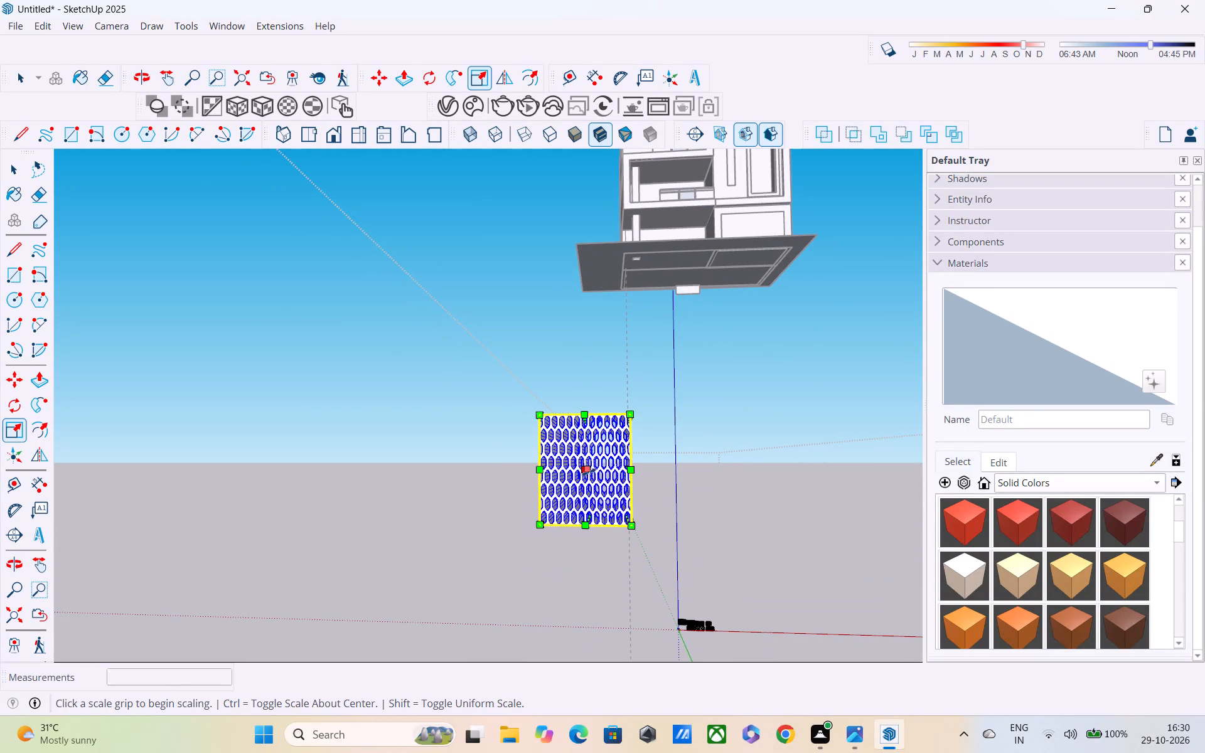
drag(589, 472, 594, 466)
middle_drag(603, 462, 102, 684)
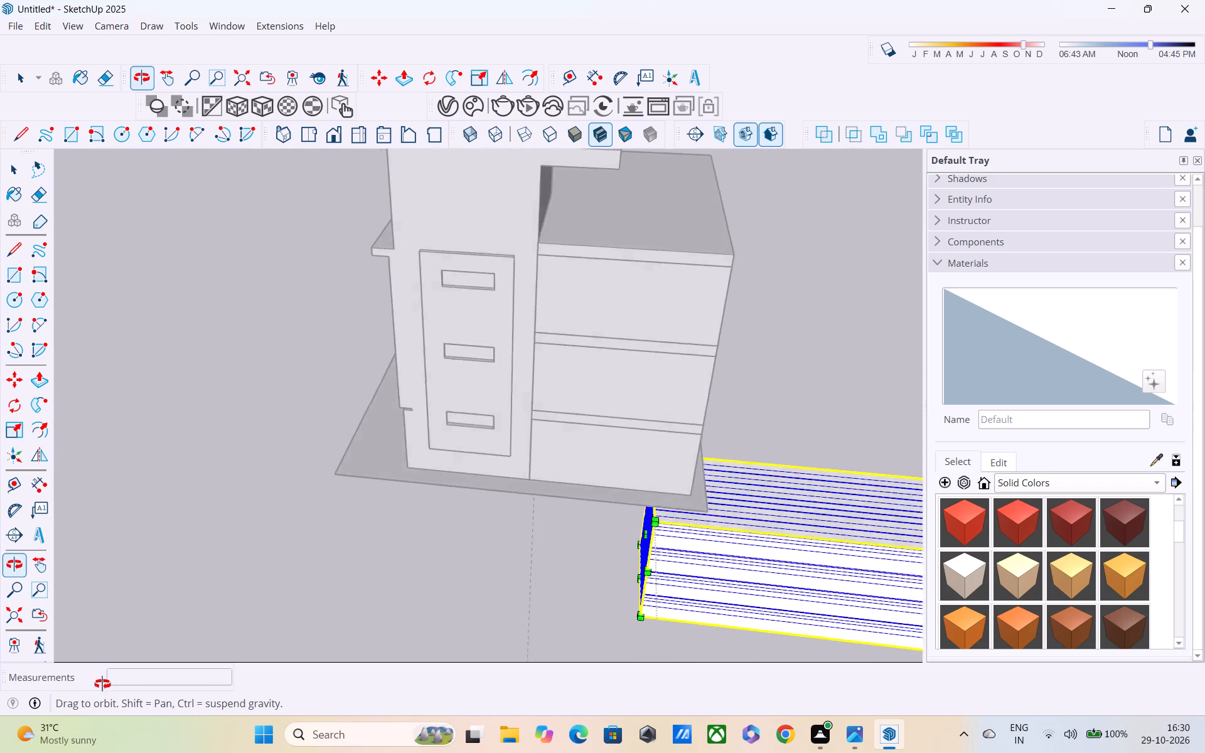
middle_drag(102, 684, 291, 594)
shift+scroll(301, 589, up, 1)
shift+middle_drag(301, 589, 0, 685)
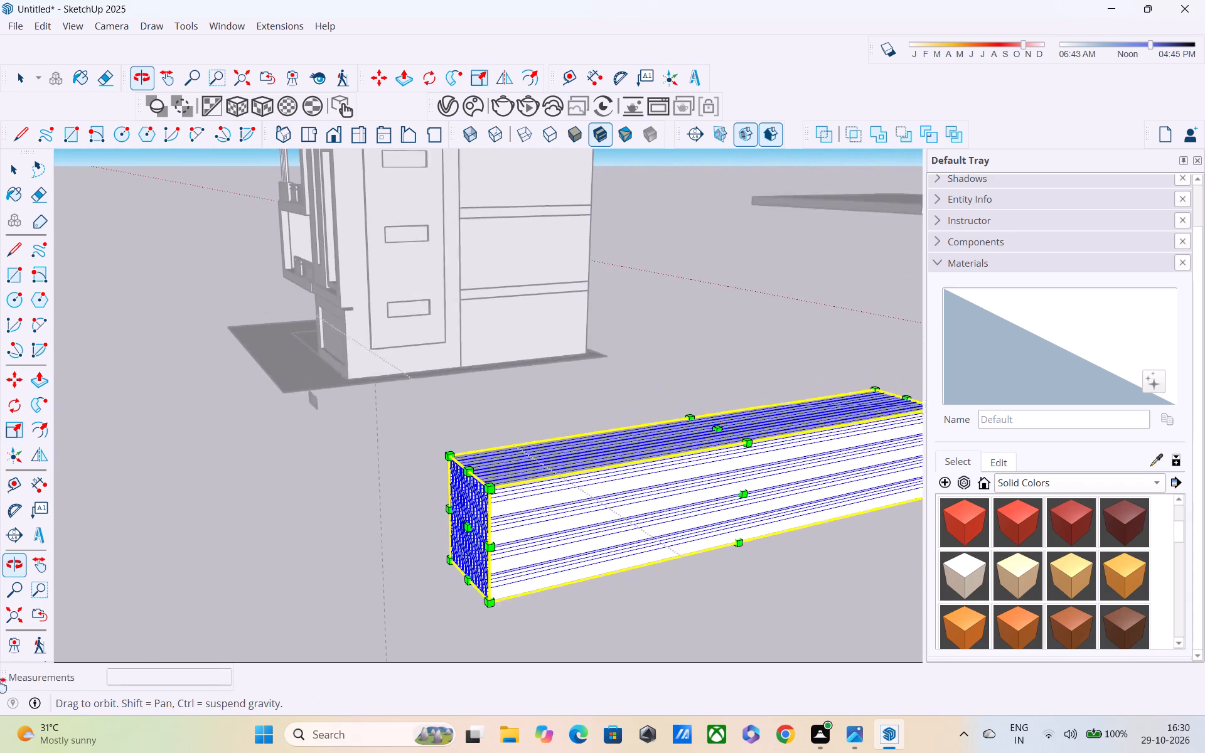
shift+middle_drag(0, 685, 3, 700)
drag(466, 550, 547, 545)
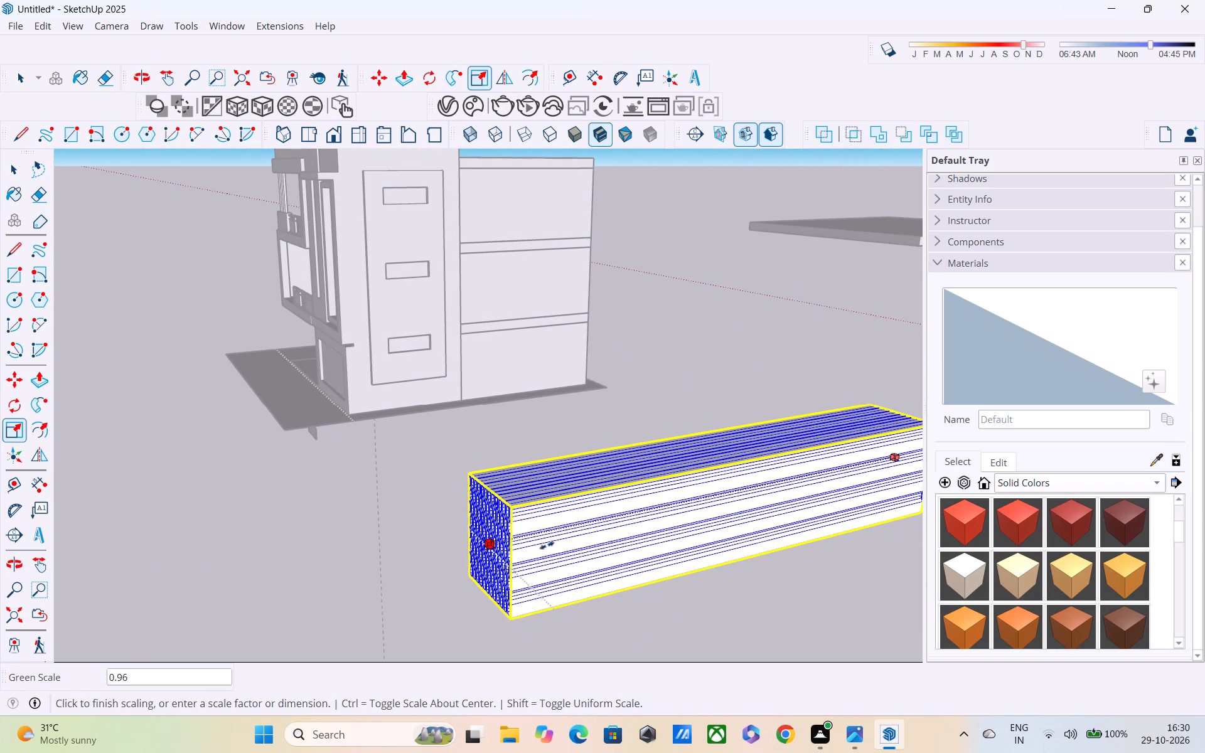
drag(547, 545, 824, 493)
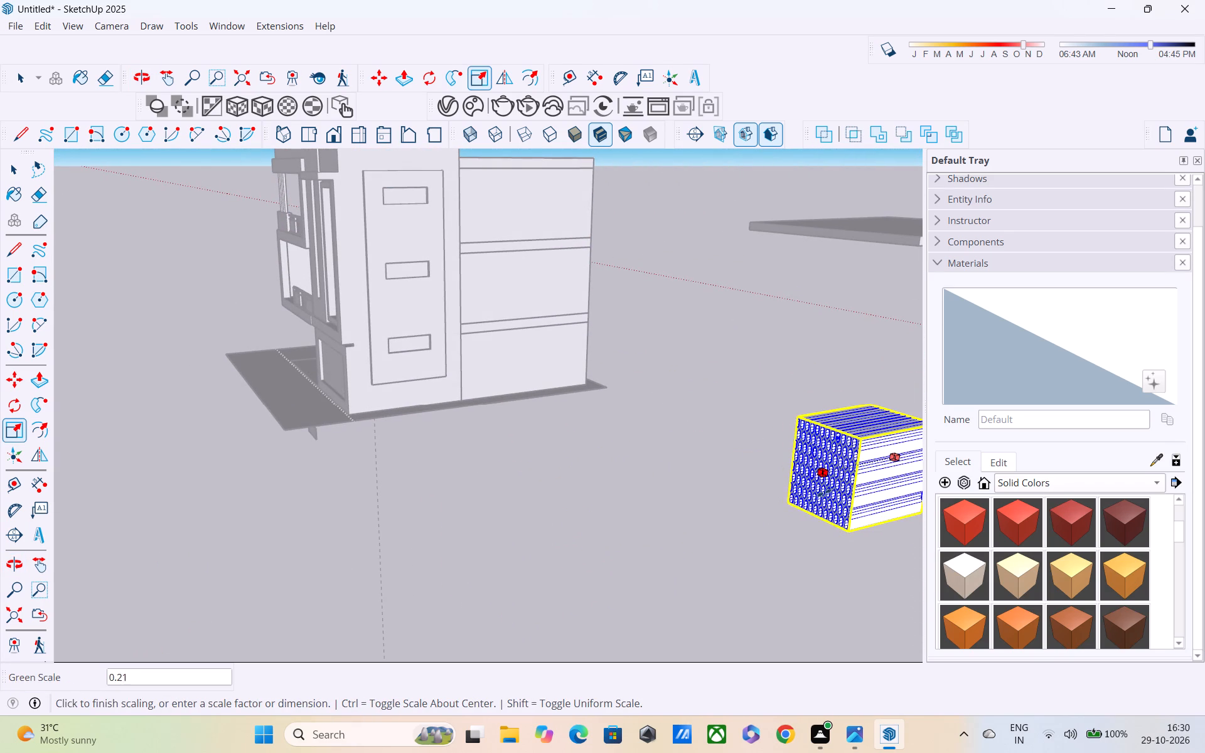
drag(824, 493, 842, 486)
Scale the hexagon mesh block again along green to about 0.17 to make it a thin slab.
shift+middle_drag(855, 481, 648, 526)
scroll(650, 526, down, 1)
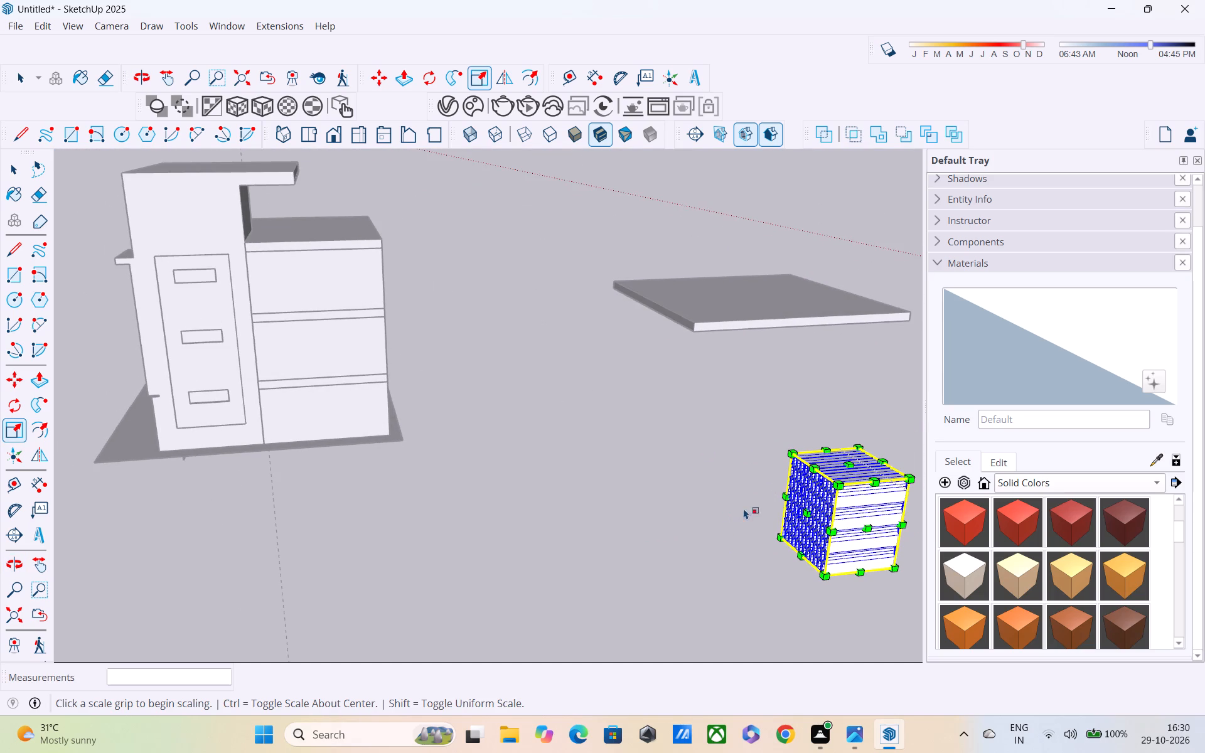
drag(804, 513, 864, 510)
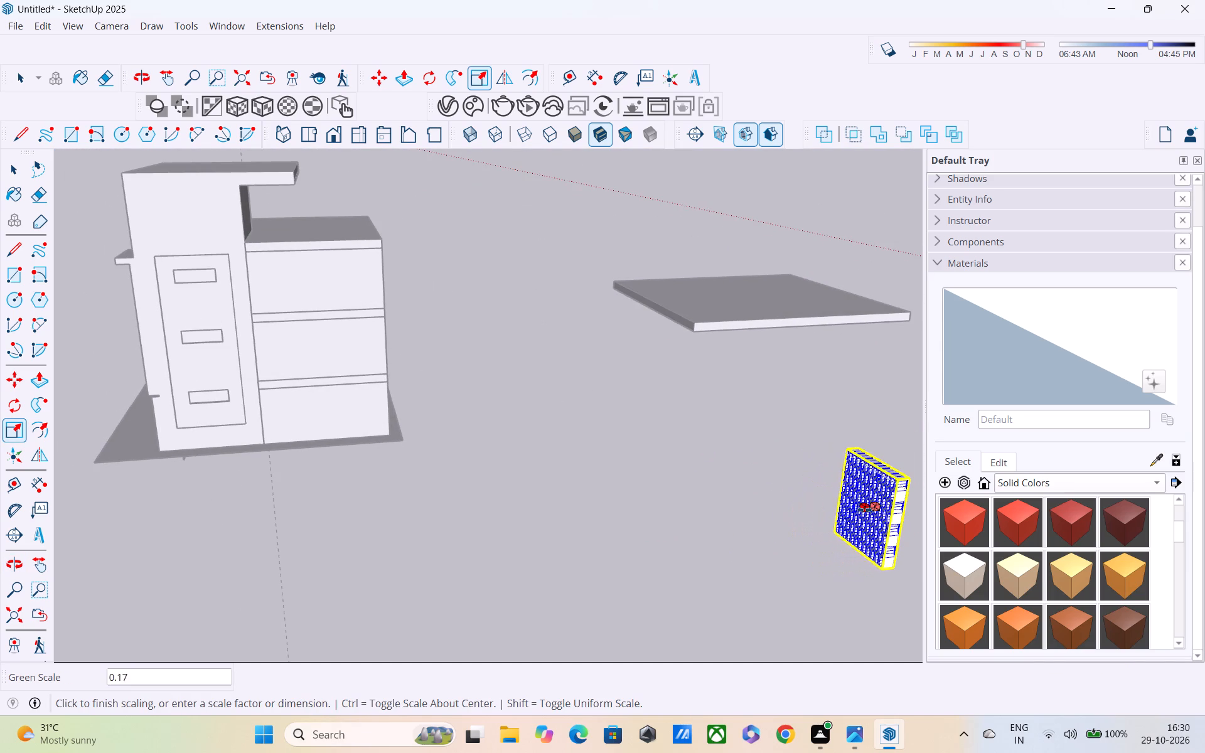
drag(864, 510, 872, 510)
Scale the thin hexagon mesh panel's height down to 0.58 along blue.
scroll(891, 442, up, 3)
middle_drag(887, 453, 491, 397)
scroll(495, 411, down, 5)
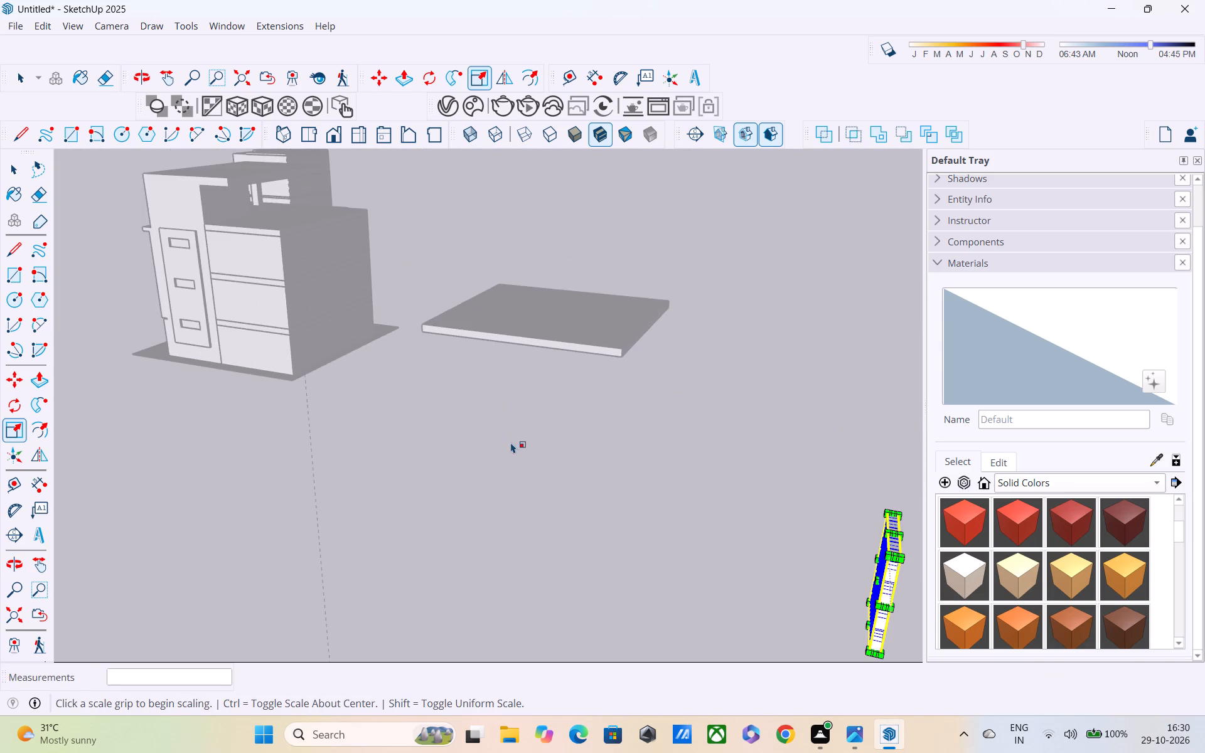
scroll(514, 446, down, 4)
shift+middle_drag(611, 487, 538, 467)
scroll(876, 544, up, 1)
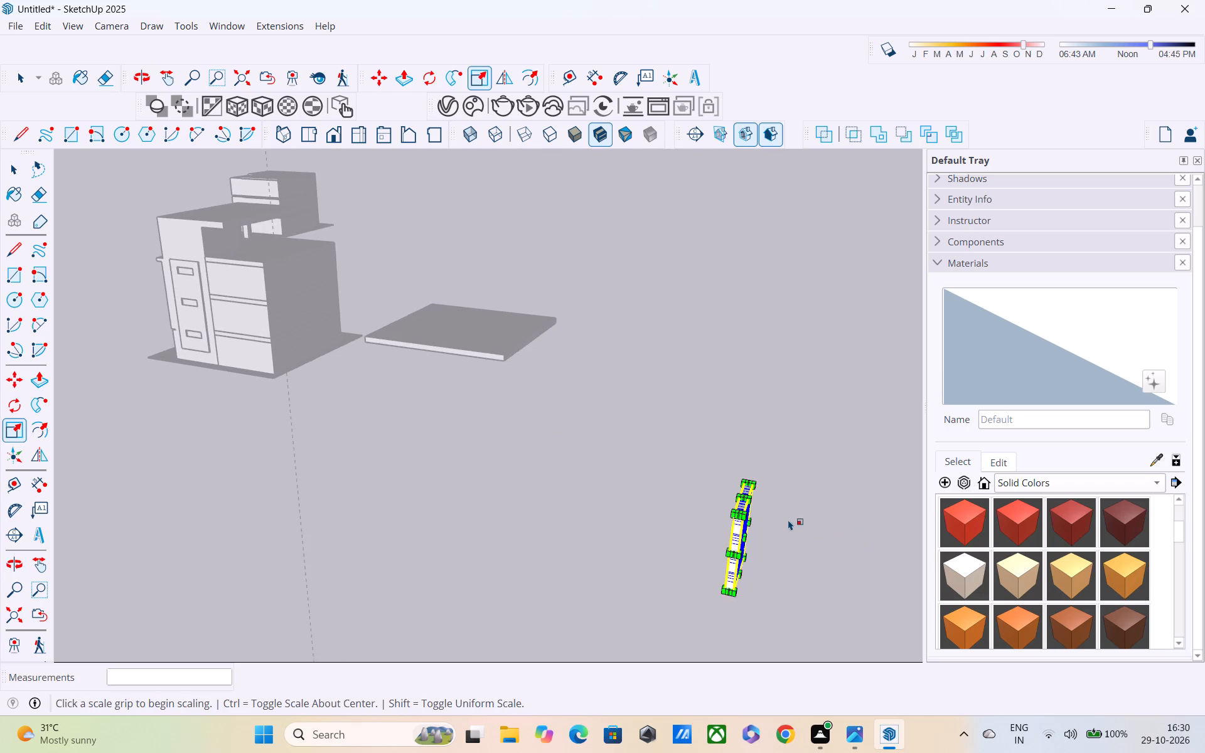
middle_drag(774, 517, 722, 500)
scroll(740, 510, up, 11)
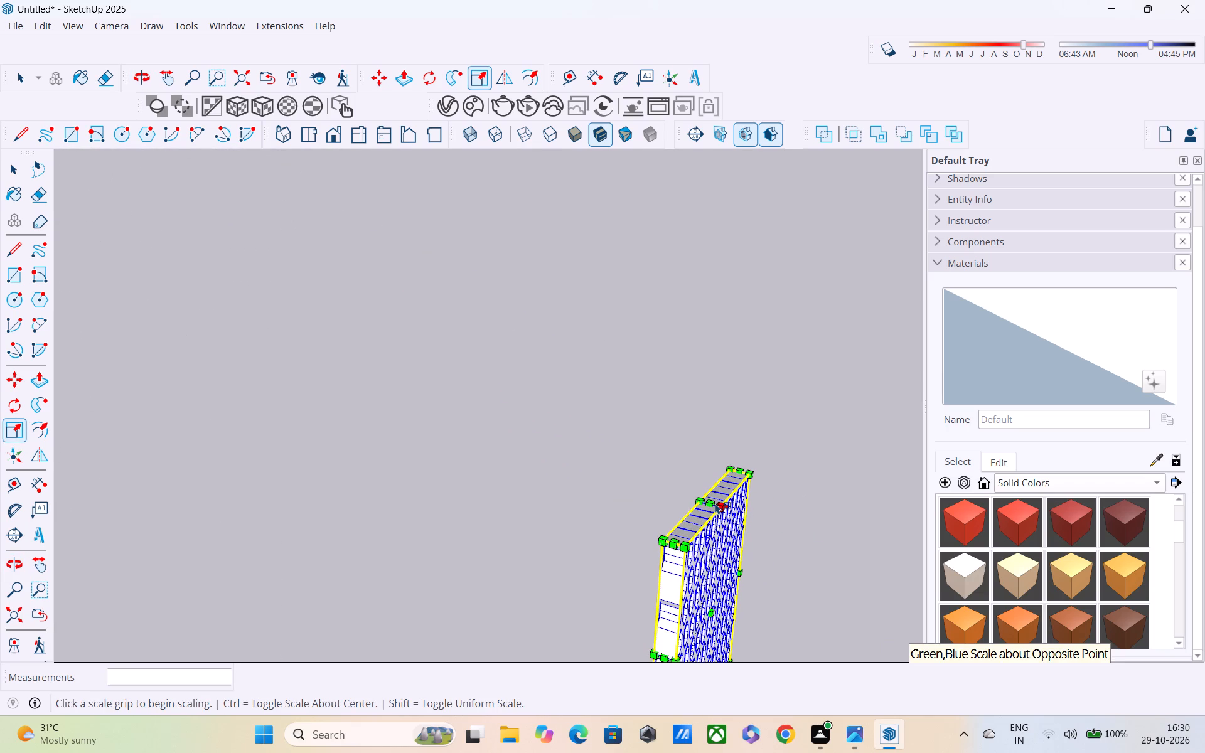
drag(714, 501, 719, 600)
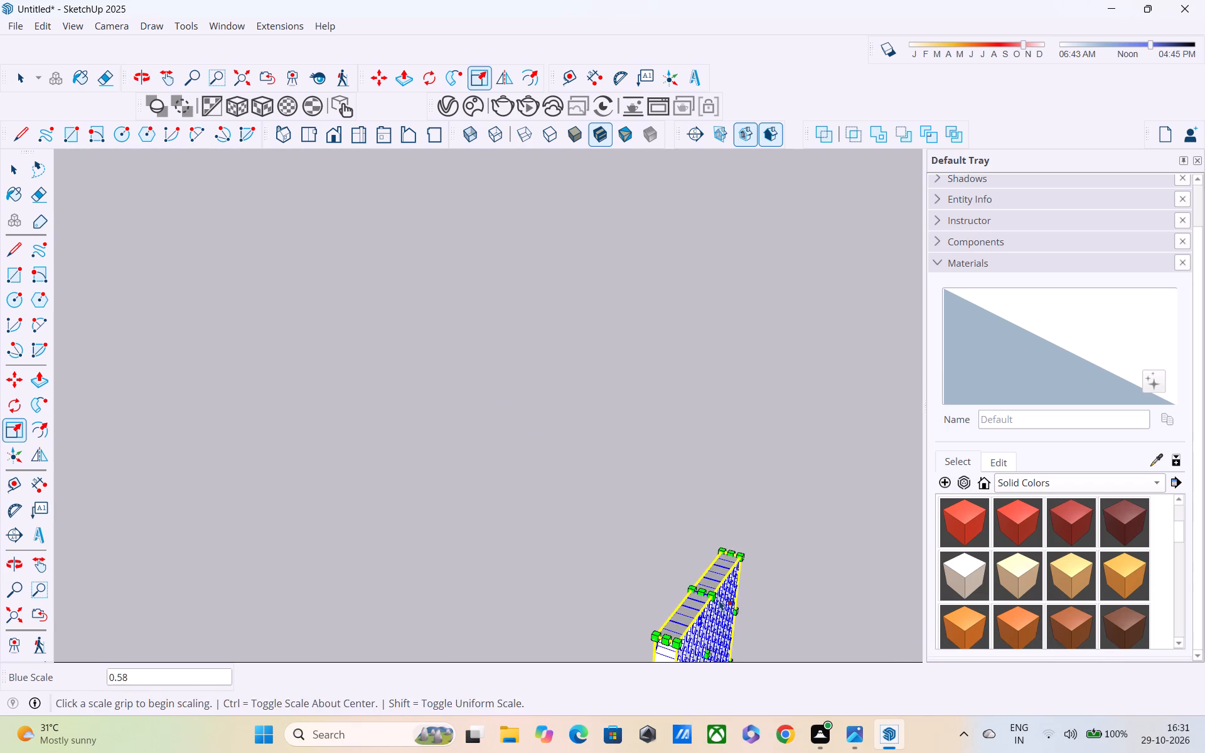
Thin the hexagon mesh panel slightly more along green from the grip on its mesh face.
shift+middle_drag(704, 582, 656, 341)
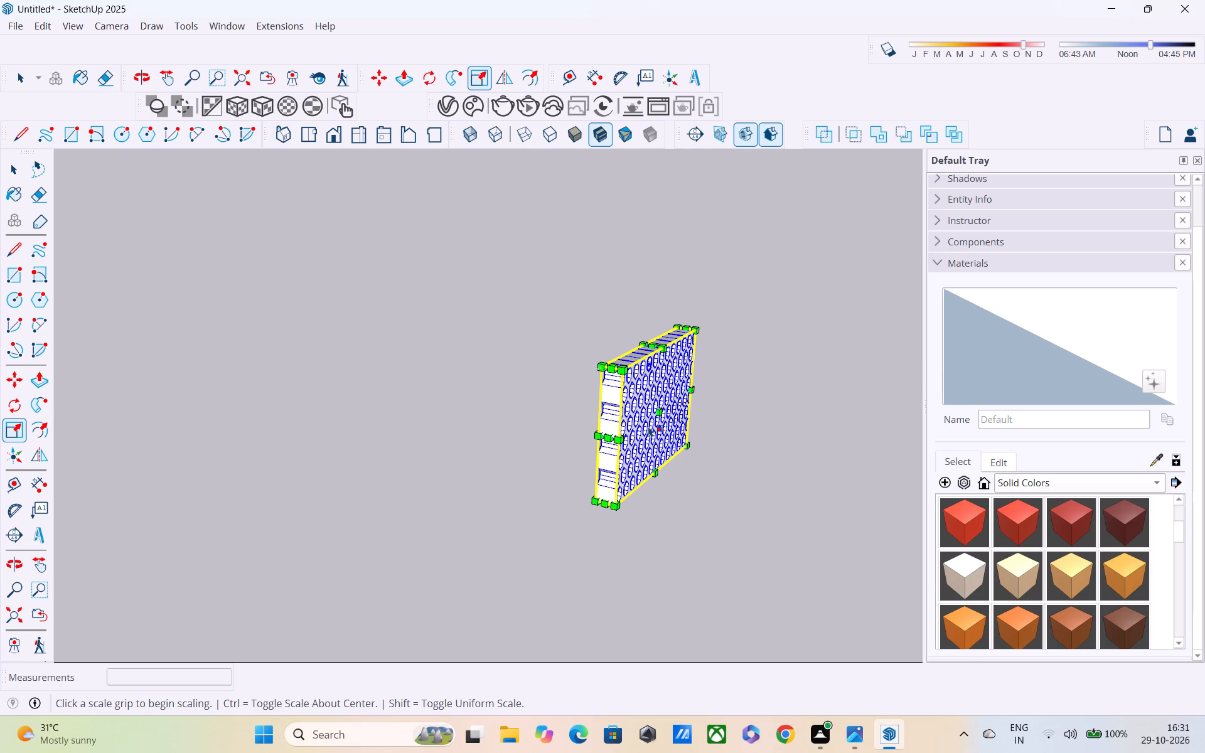
drag(657, 414, 650, 411)
scroll(656, 402, up, 1)
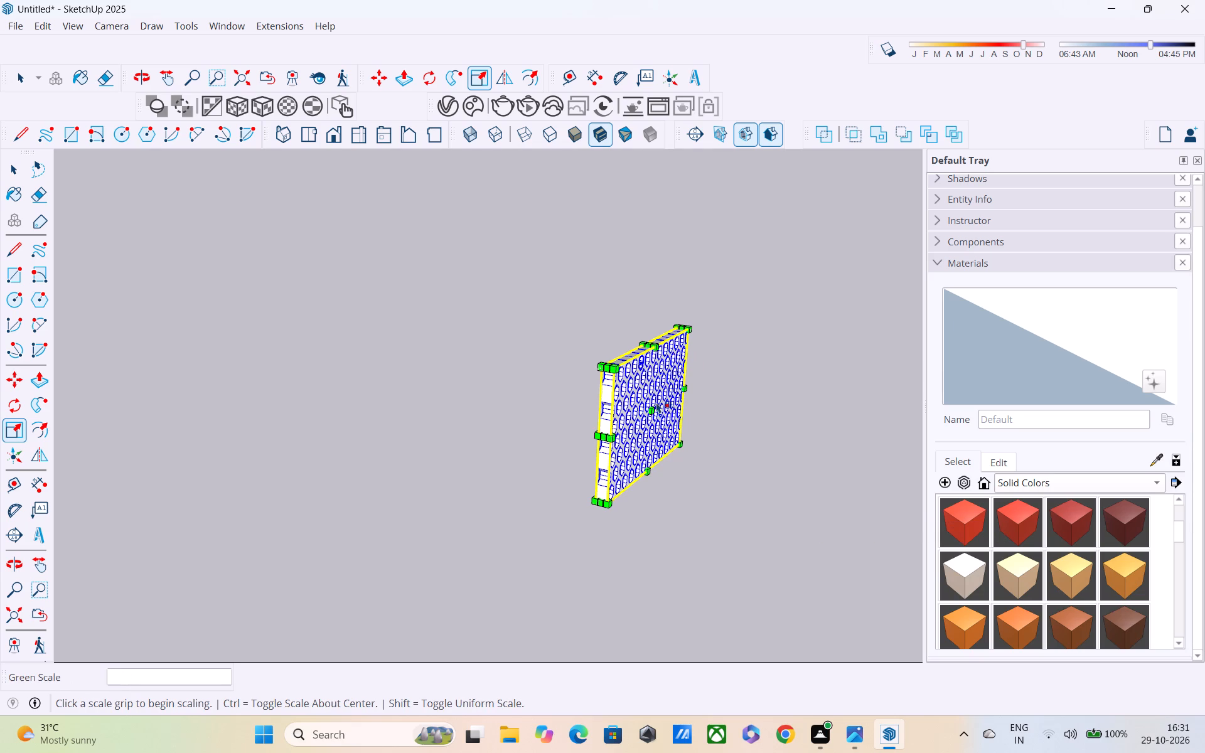
Scale the hexagon mesh panel's width to about 0.62 along red.
middle_drag(658, 409, 980, 367)
scroll(658, 395, up, 2)
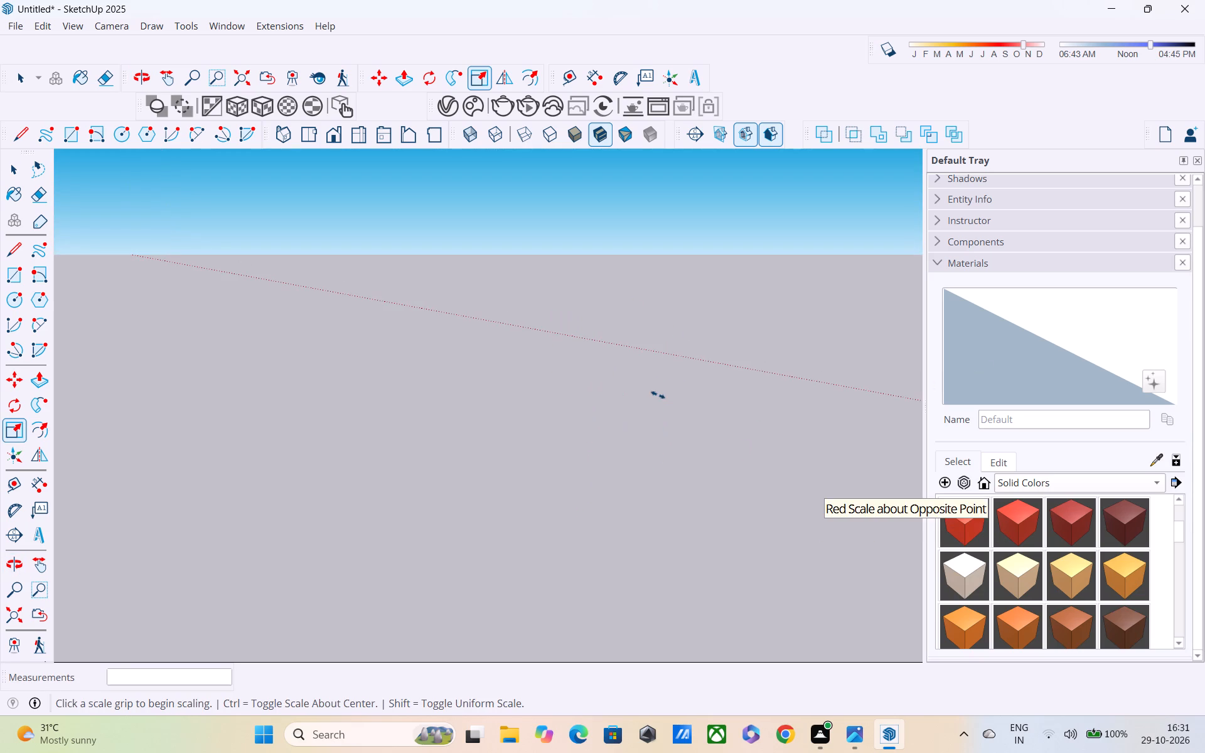
scroll(657, 396, down, 3)
scroll(658, 399, up, 2)
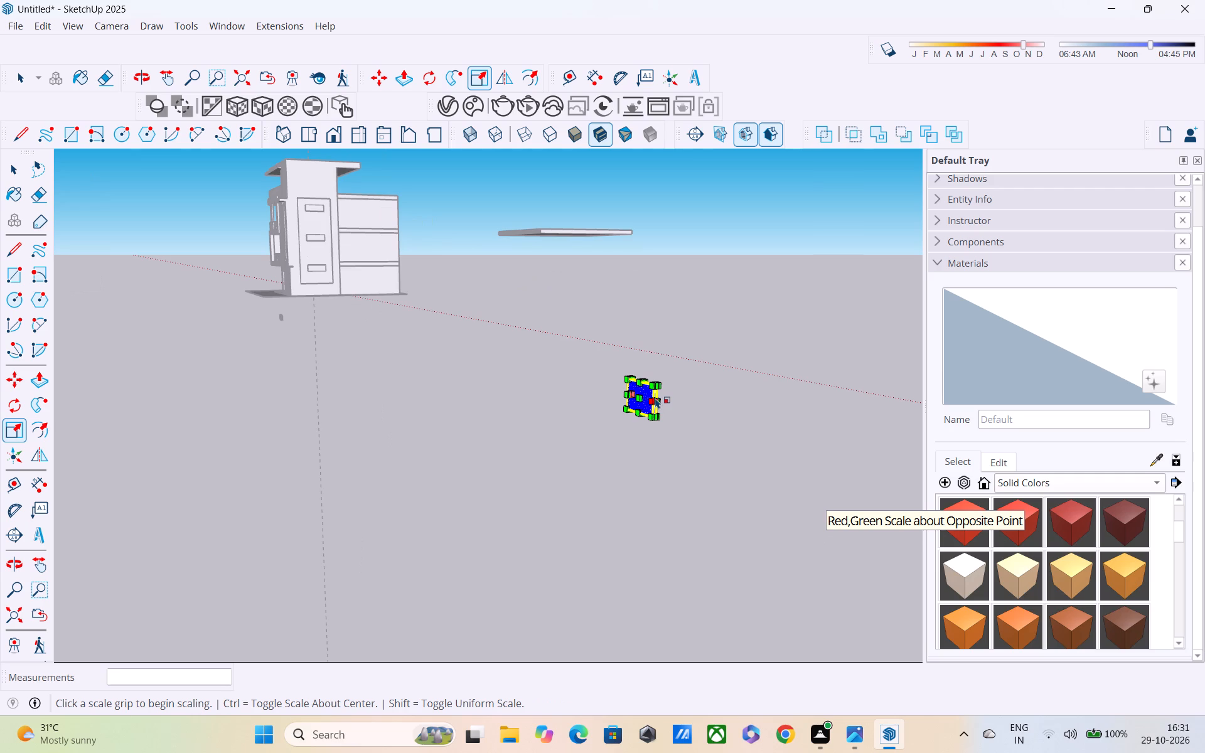
scroll(655, 398, up, 6)
scroll(658, 405, down, 2)
scroll(658, 409, up, 3)
scroll(657, 410, down, 1)
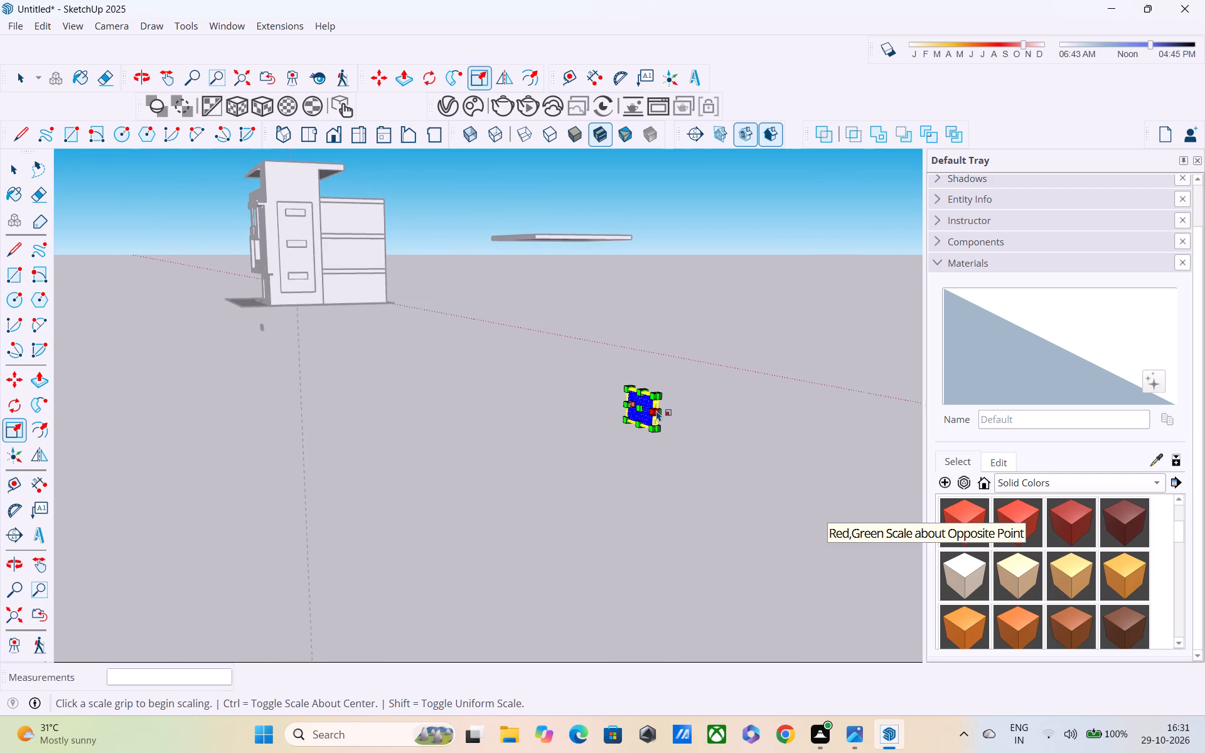
scroll(656, 410, up, 8)
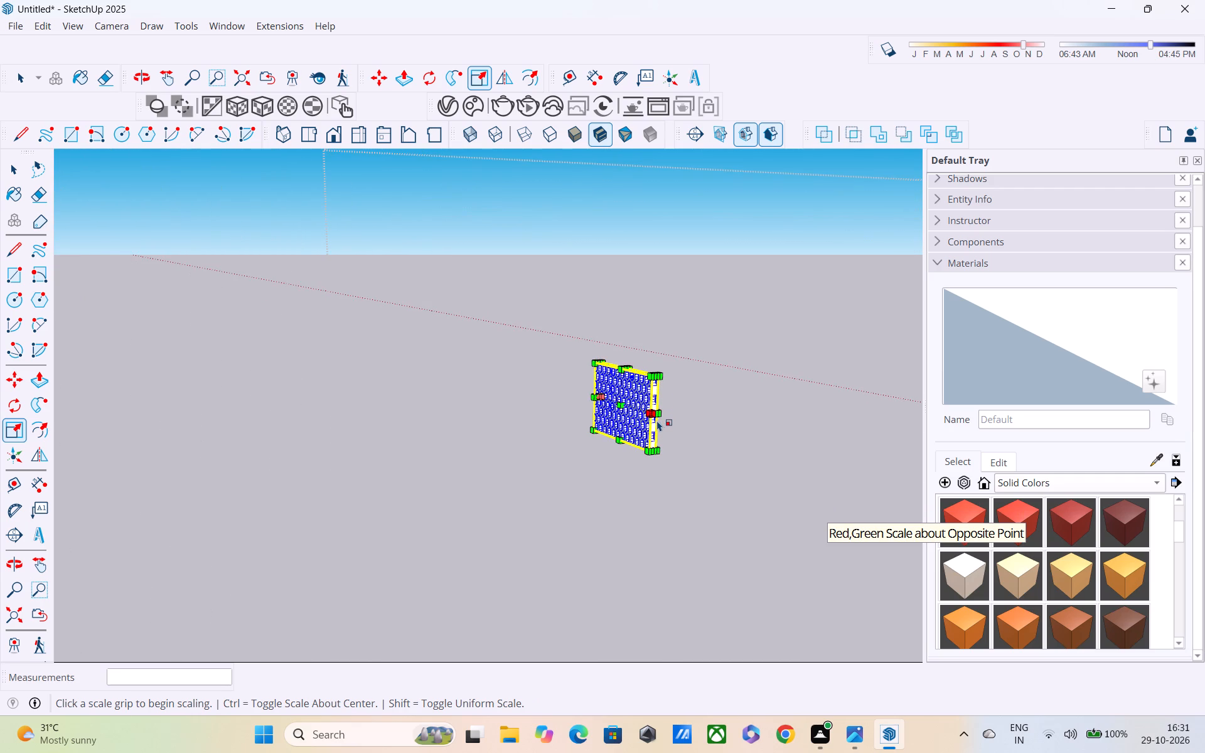
scroll(657, 420, up, 4)
drag(655, 412, 633, 409)
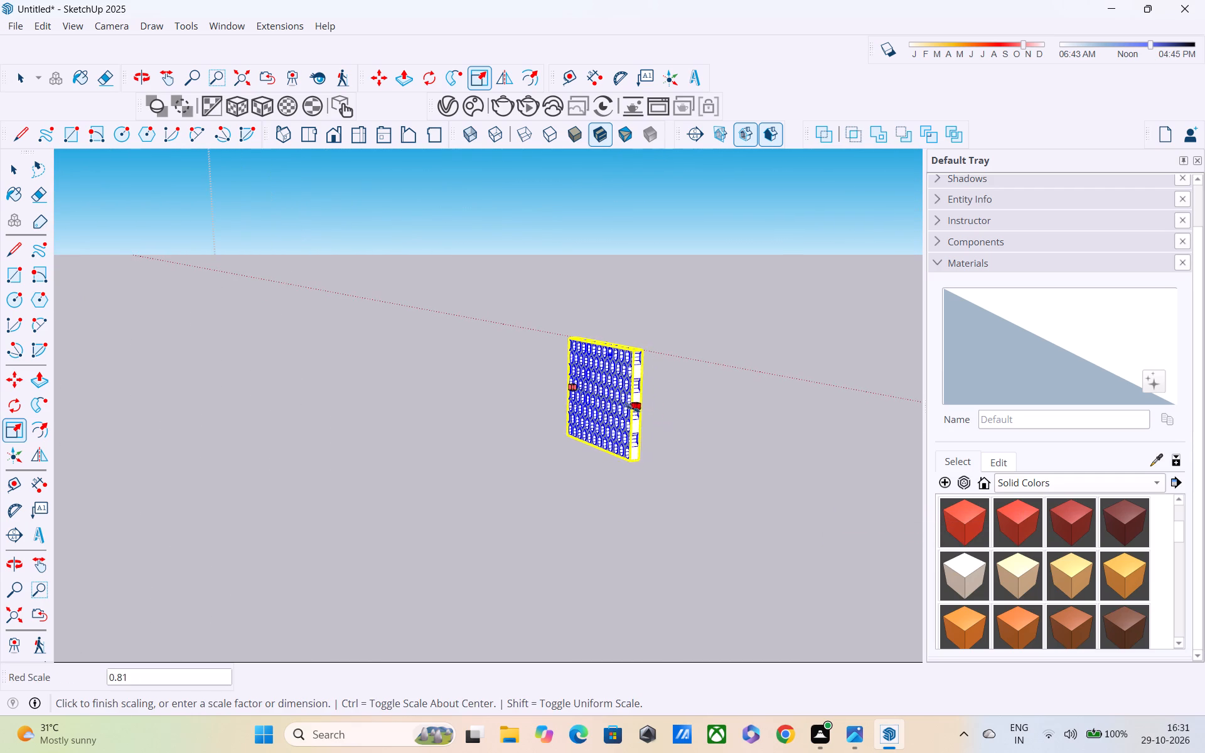
drag(633, 409, 615, 404)
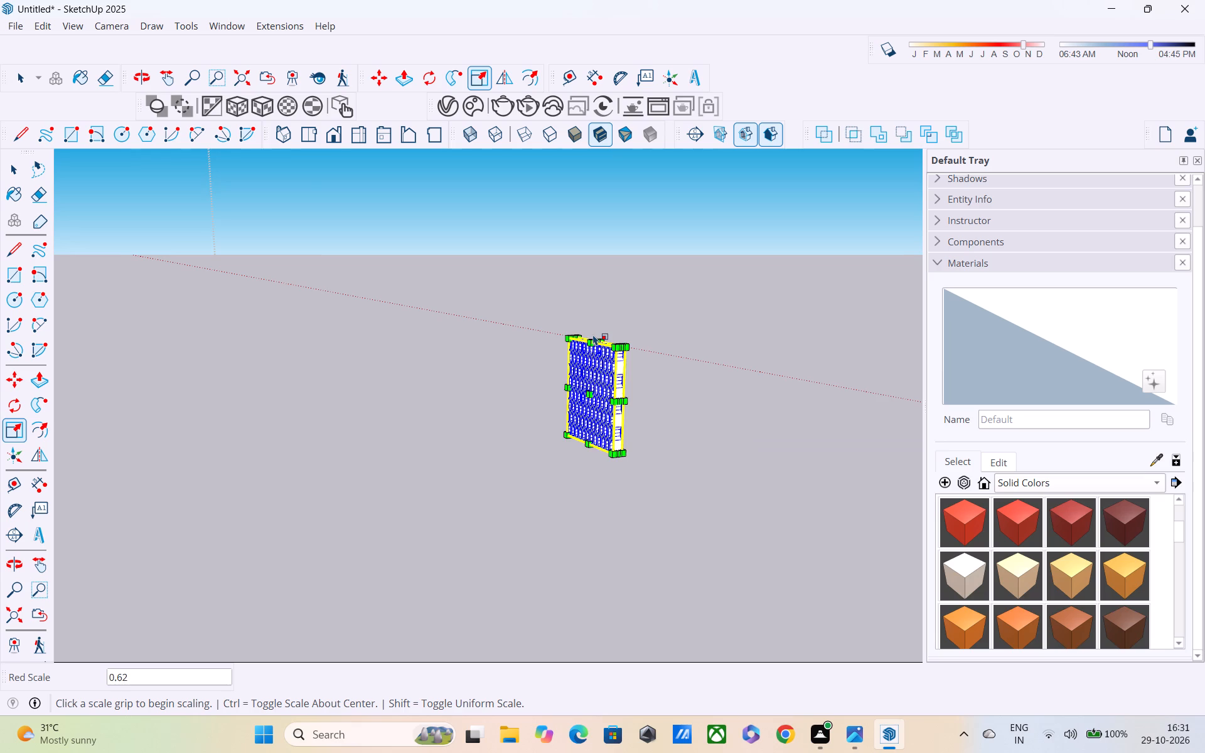
Move the hexagon mesh panel about 259 ft to a spot in front of the multi-storey building's front corner.
scroll(593, 334, up, 2)
scroll(596, 348, down, 3)
scroll(602, 356, up, 2)
scroll(602, 357, down, 1)
middle_drag(602, 364, 619, 383)
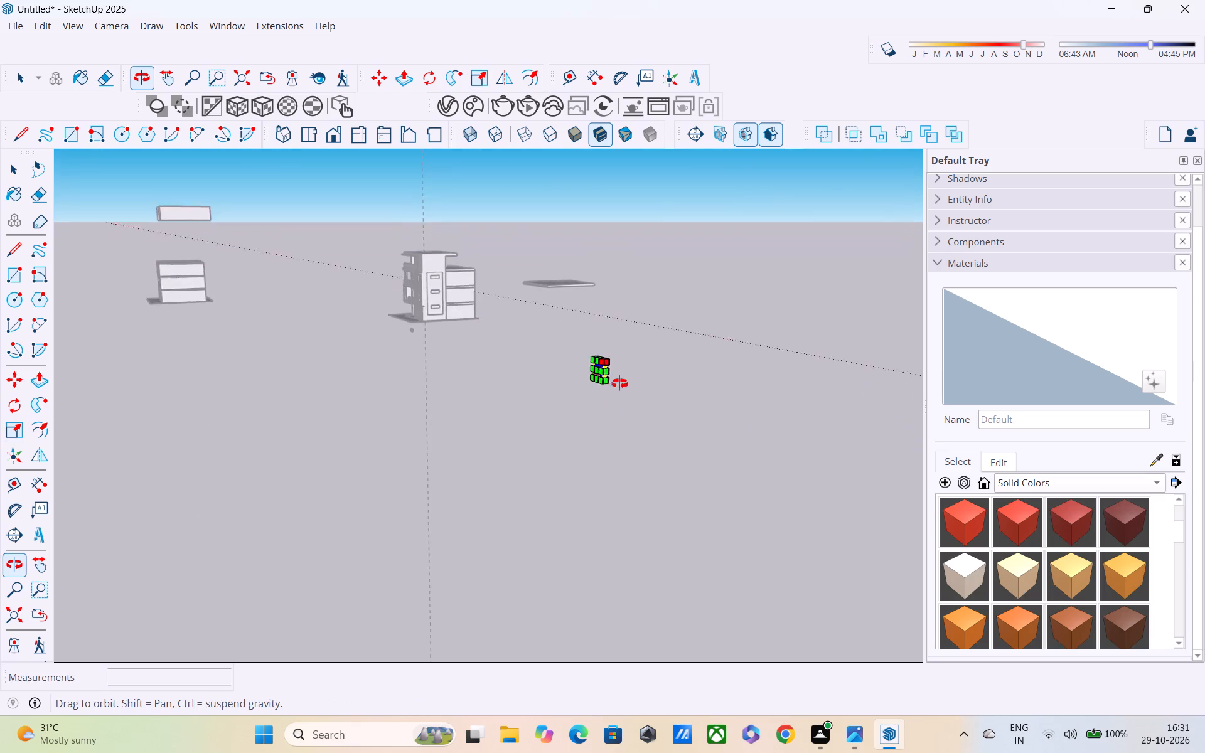
middle_drag(619, 383, 780, 368)
key(m)
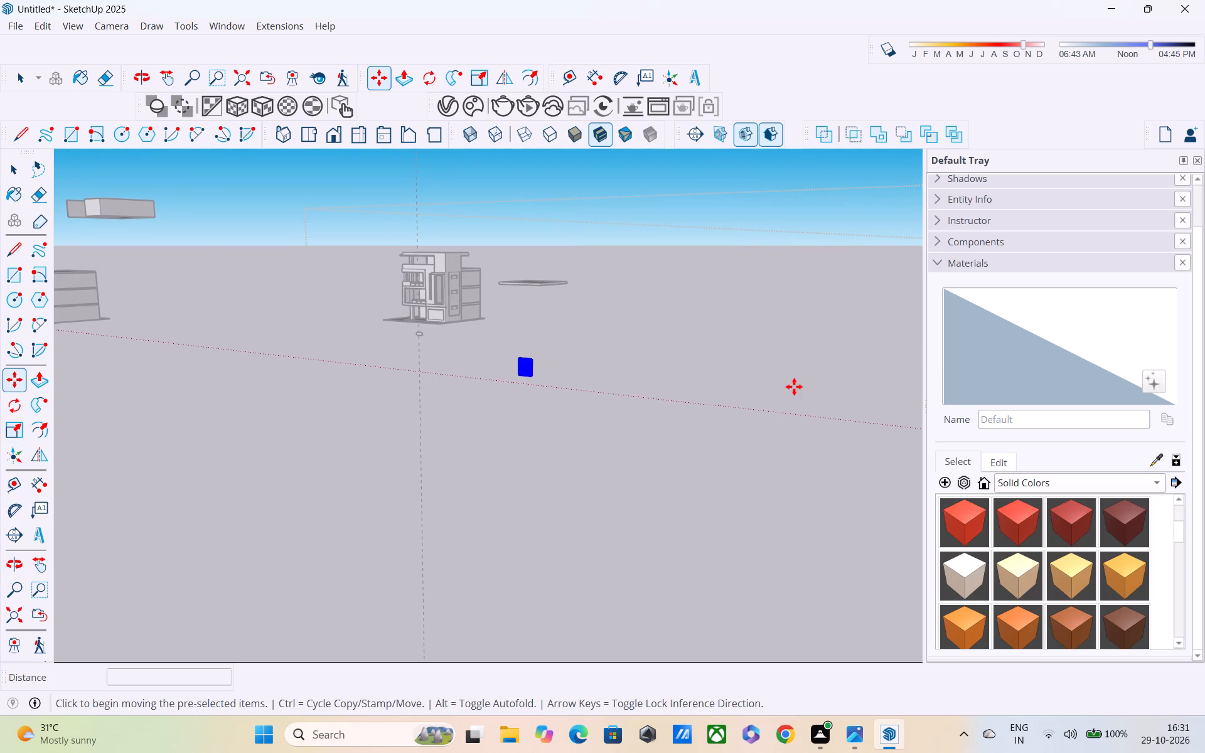
click(527, 374)
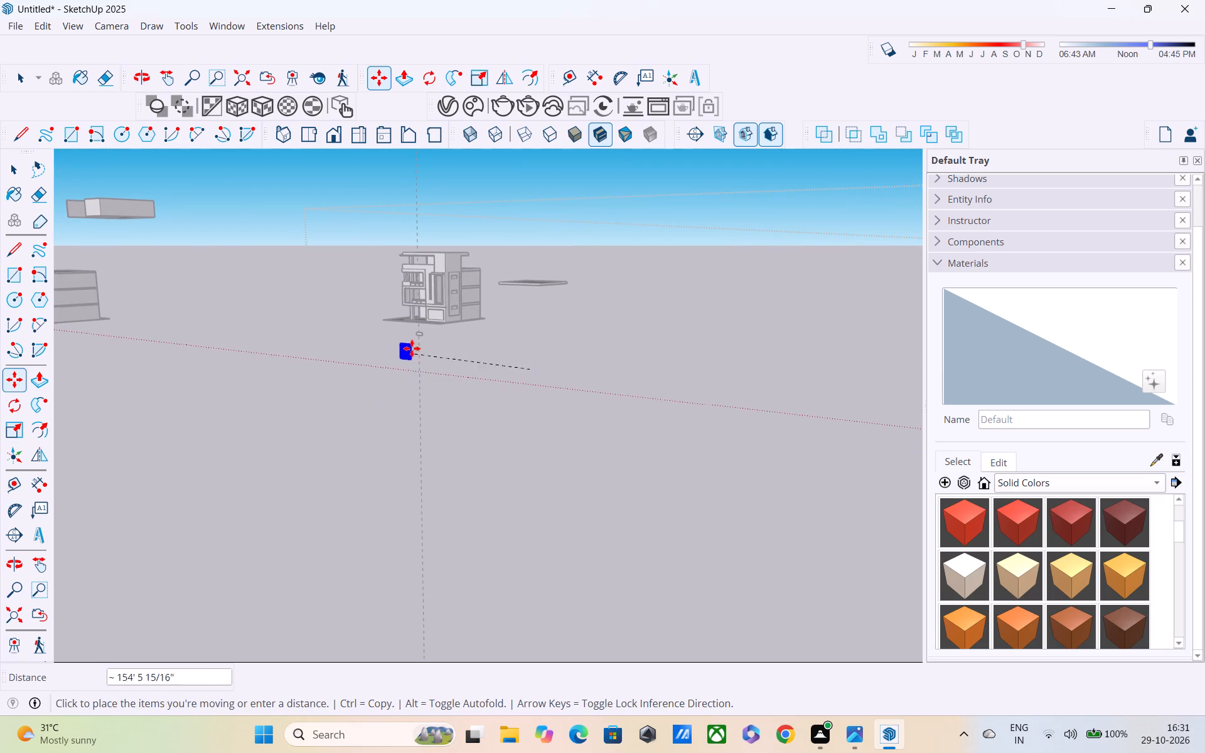
middle_drag(434, 307, 749, 304)
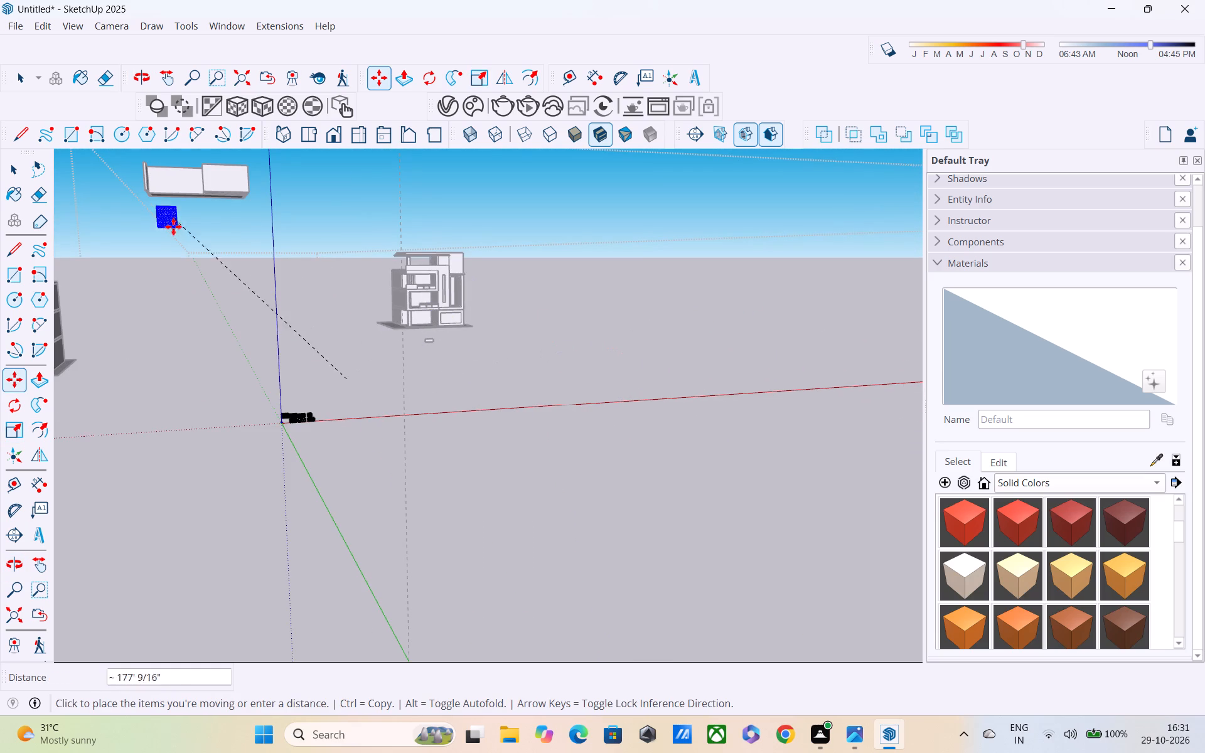
scroll(416, 302, up, 10)
scroll(432, 301, down, 1)
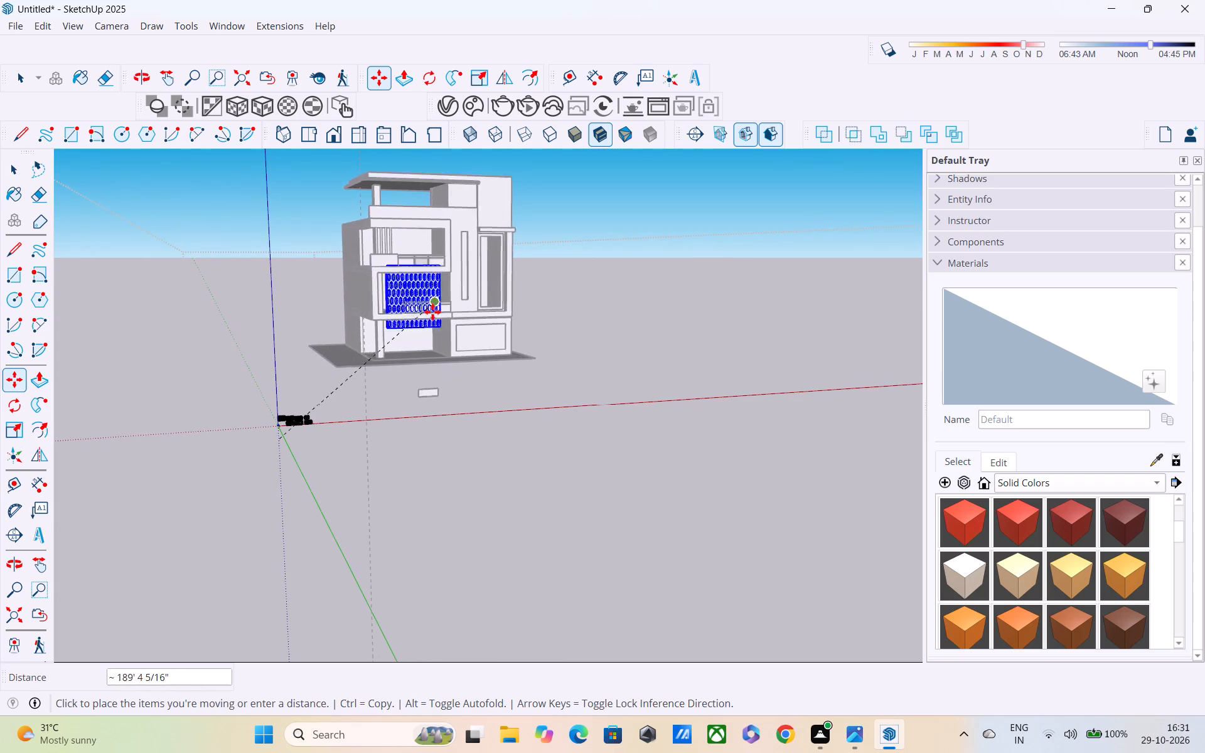
scroll(432, 312, down, 2)
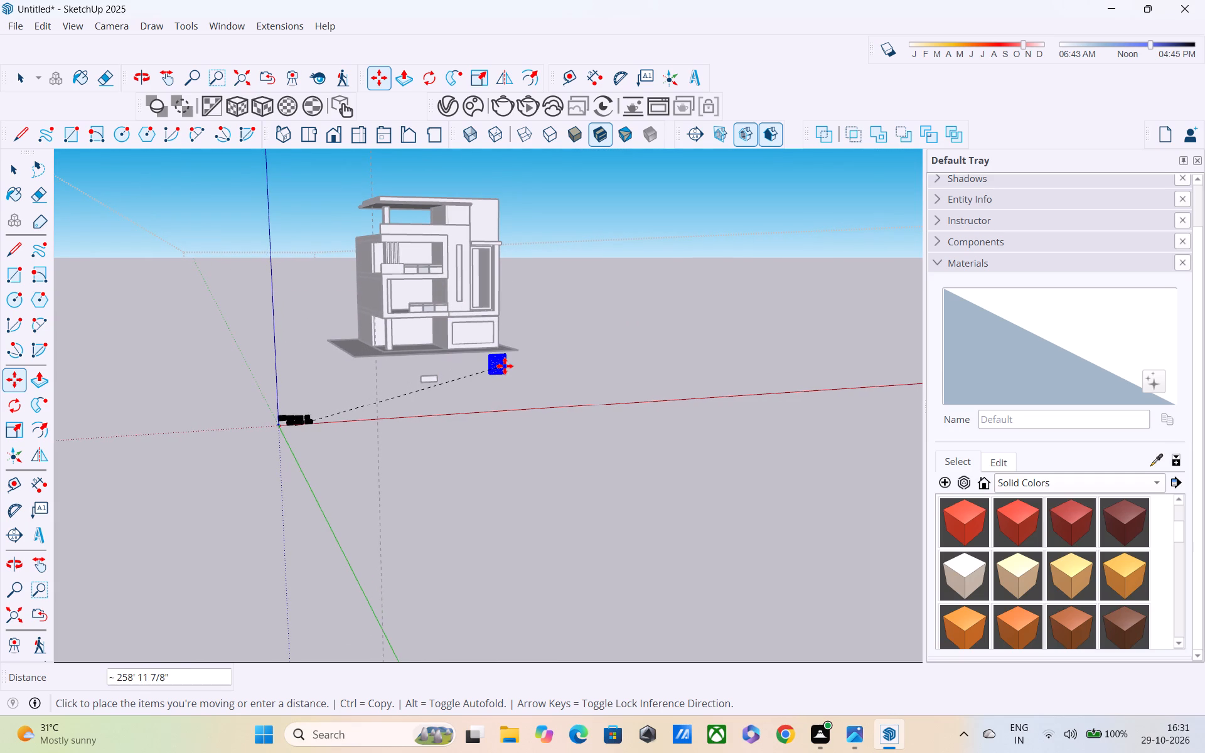
click(505, 366)
Scale the hexagon mesh panel's height down along blue from the grip on its top edge.
key(s)
scroll(509, 363, up, 2)
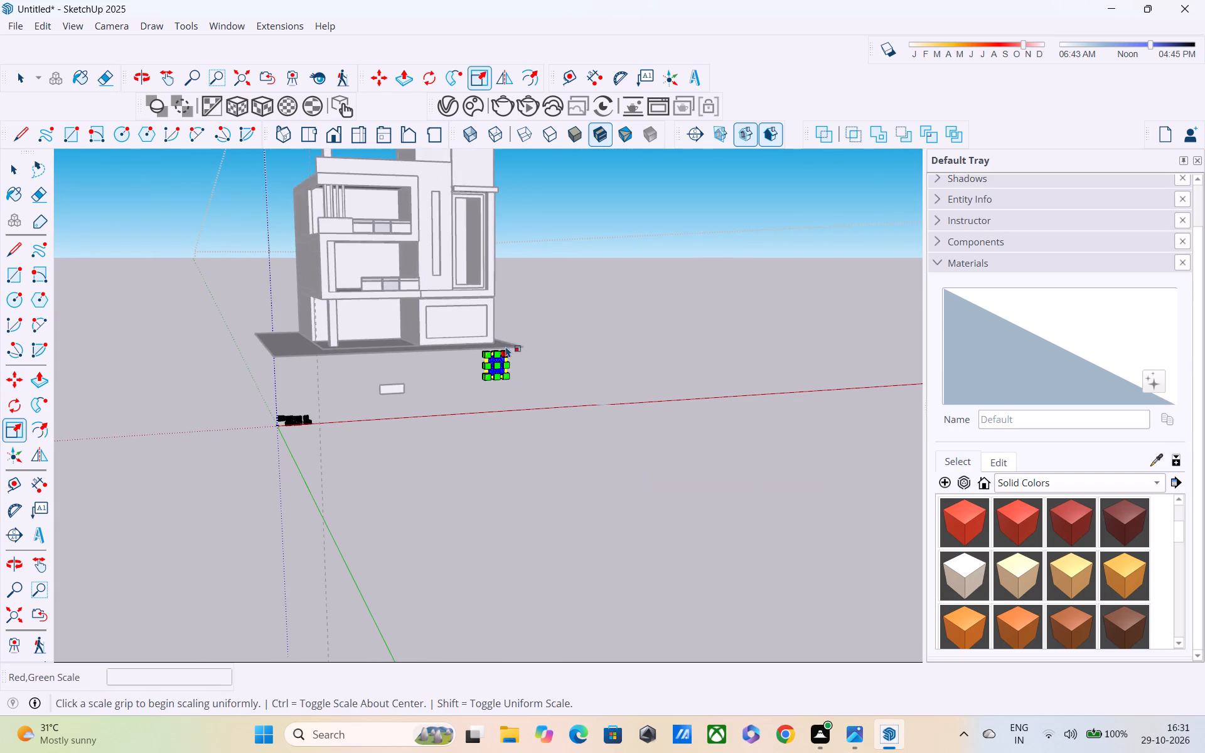
scroll(506, 346, up, 10)
middle_drag(506, 355, 516, 394)
scroll(496, 357, up, 4)
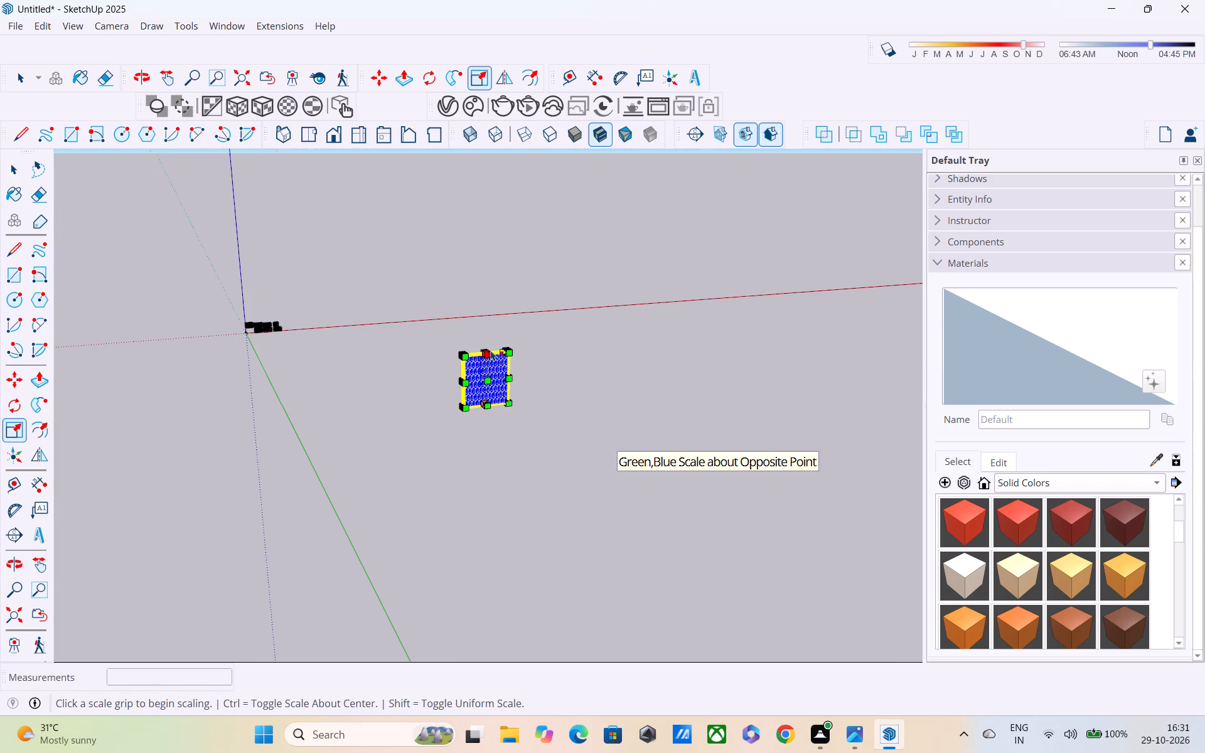
scroll(491, 350, up, 4)
middle_drag(493, 372, 523, 468)
scroll(510, 366, up, 8)
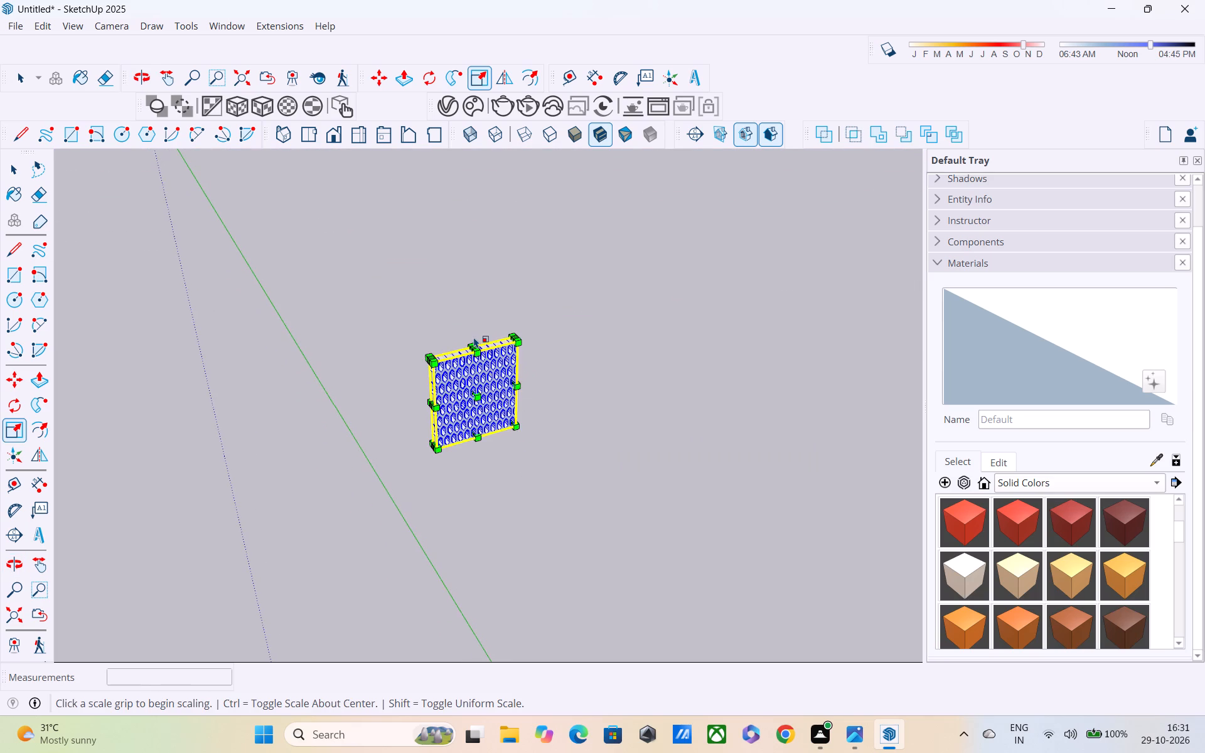
scroll(474, 339, up, 4)
scroll(476, 353, down, 1)
scroll(476, 353, up, 8)
drag(476, 347, 468, 397)
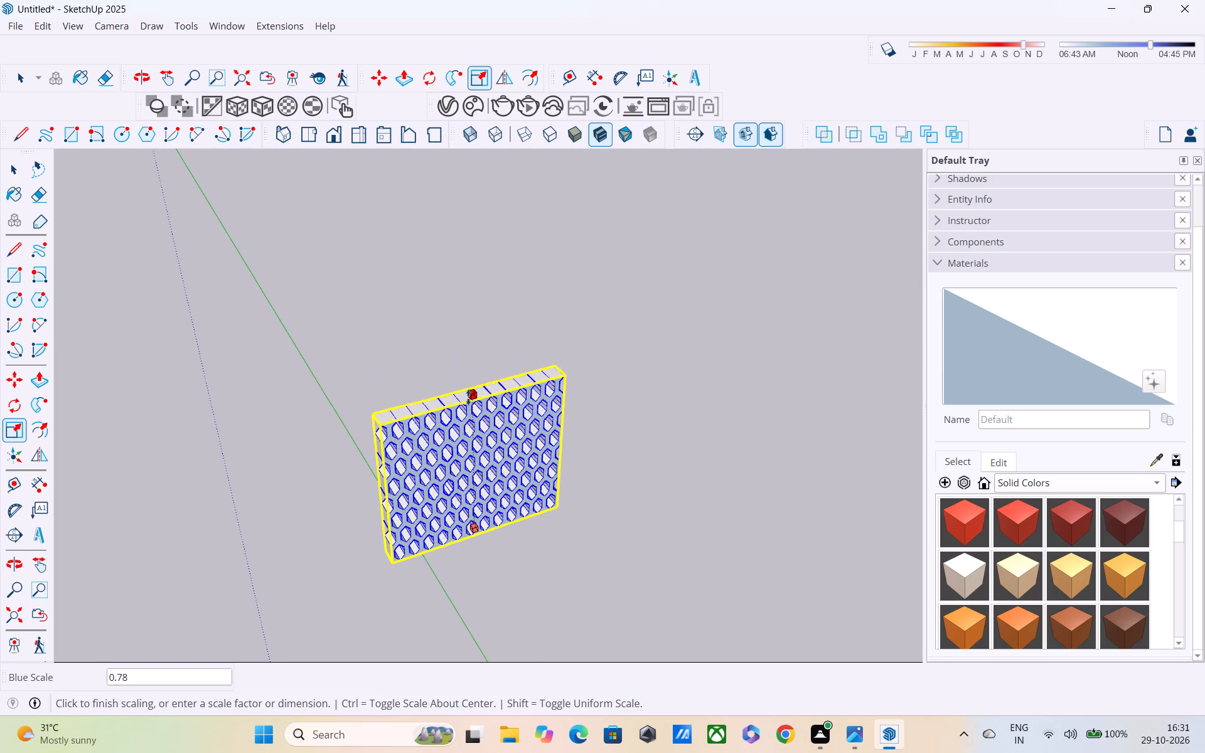
drag(468, 397, 463, 452)
Scale the hexagon mesh panel's width to about 0.44 along red.
scroll(461, 454, up, 1)
middle_drag(461, 454, 517, 402)
scroll(525, 397, down, 4)
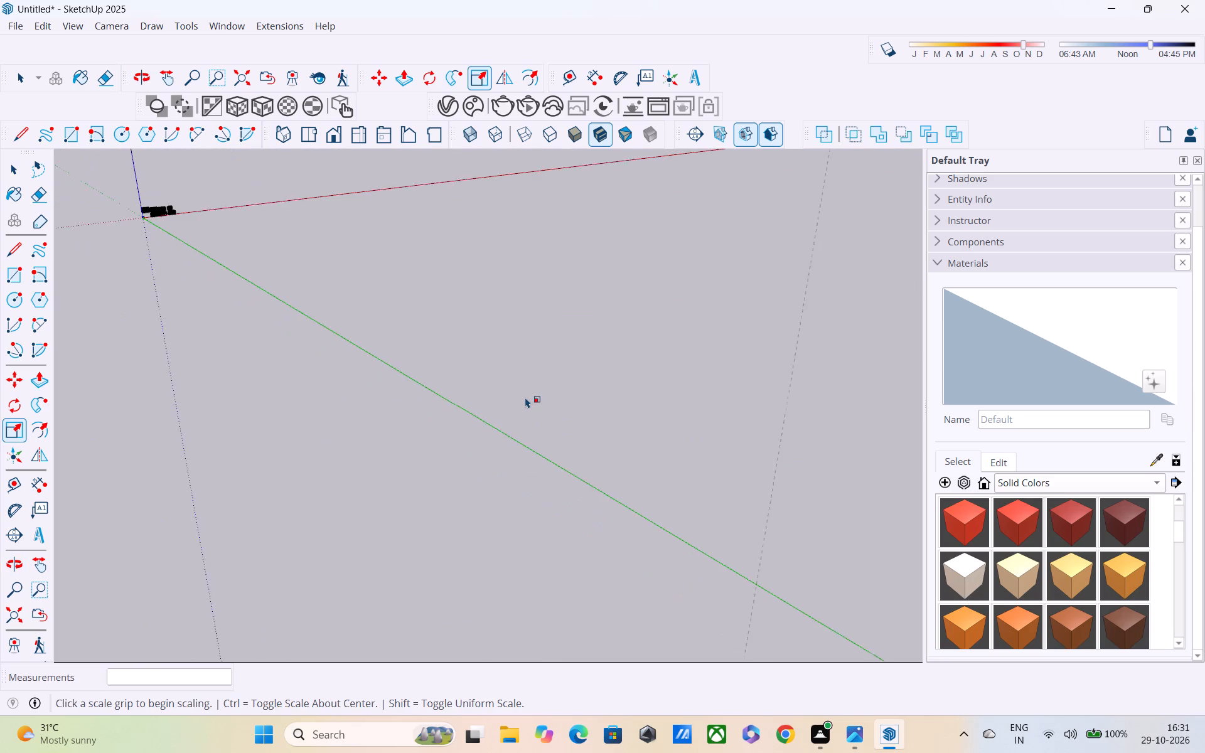
scroll(525, 397, down, 8)
scroll(731, 200, up, 1)
middle_drag(713, 203, 549, 218)
scroll(700, 248, up, 4)
middle_drag(835, 269, 636, 242)
middle_drag(665, 289, 404, 247)
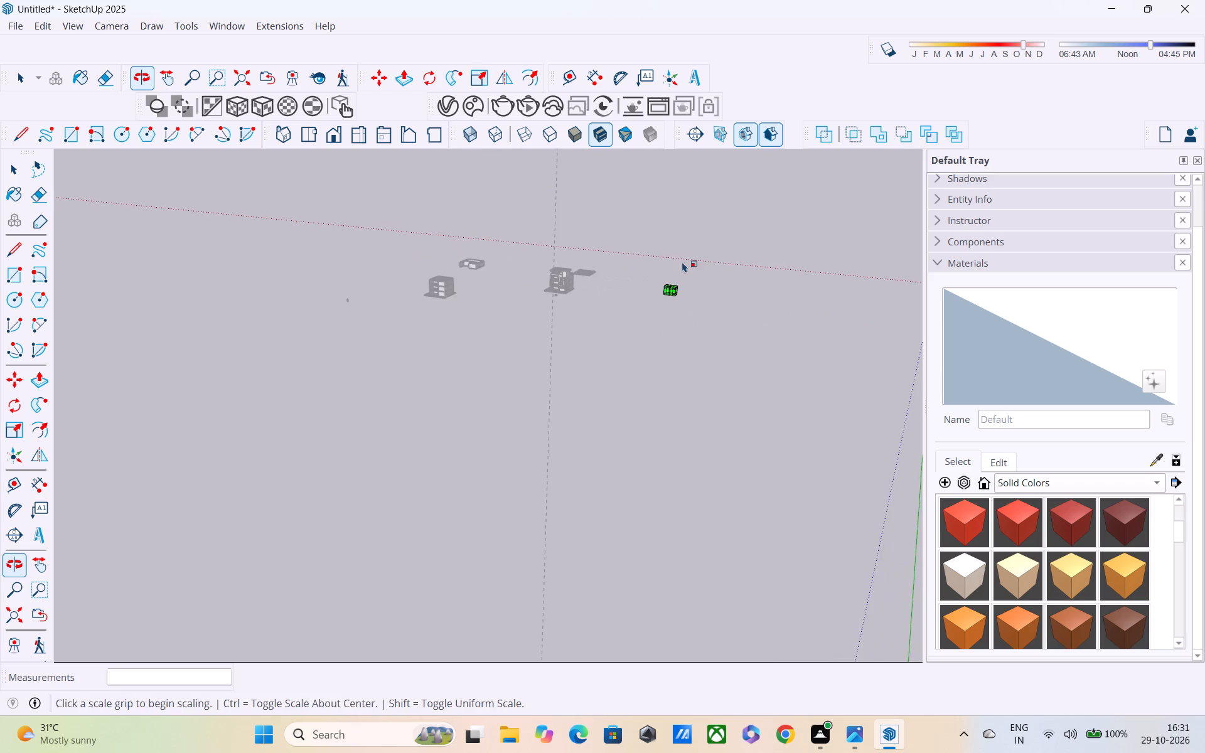
scroll(682, 262, up, 3)
scroll(655, 312, up, 13)
middle_drag(685, 305, 589, 302)
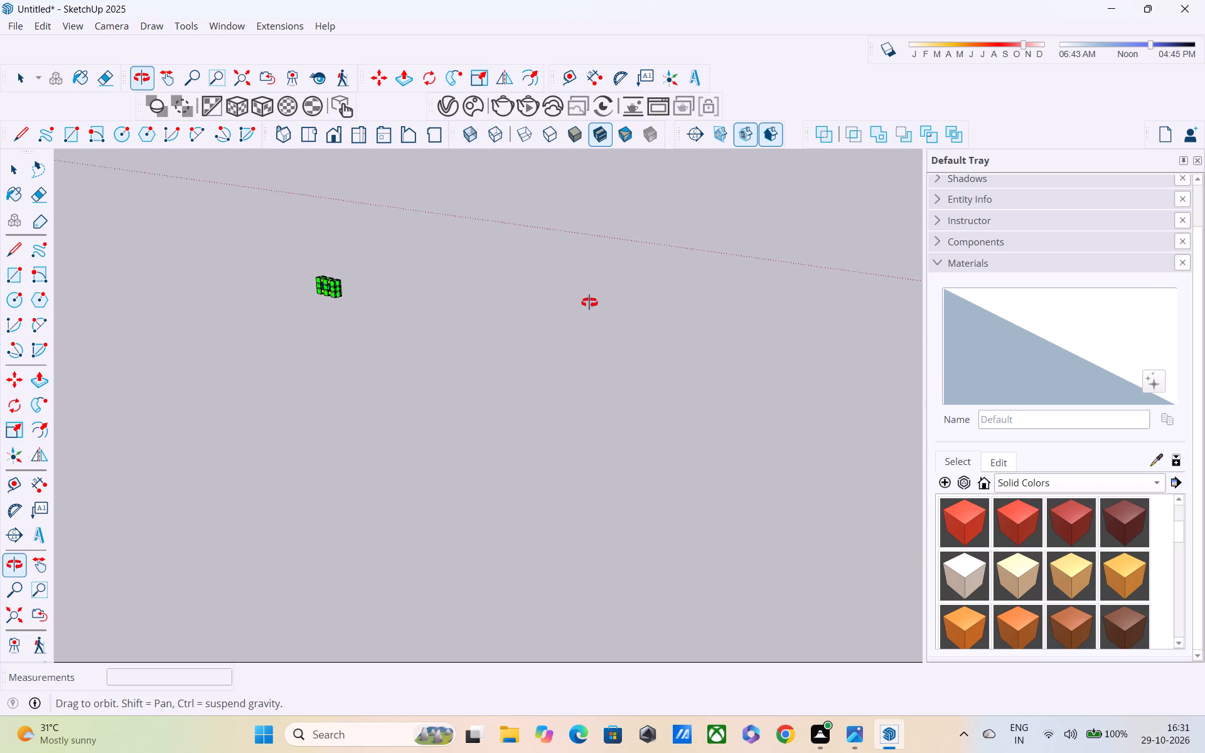
middle_drag(589, 302, 761, 361)
scroll(415, 334, up, 6)
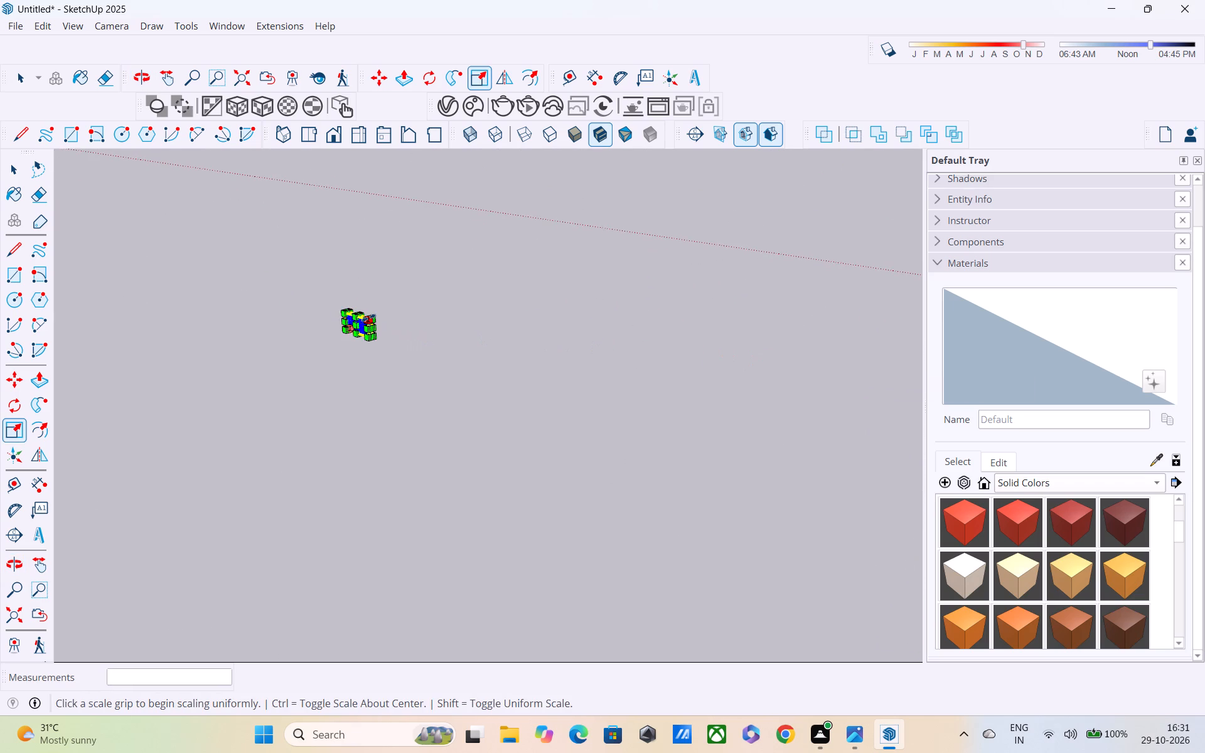
scroll(368, 318, up, 15)
scroll(383, 338, down, 8)
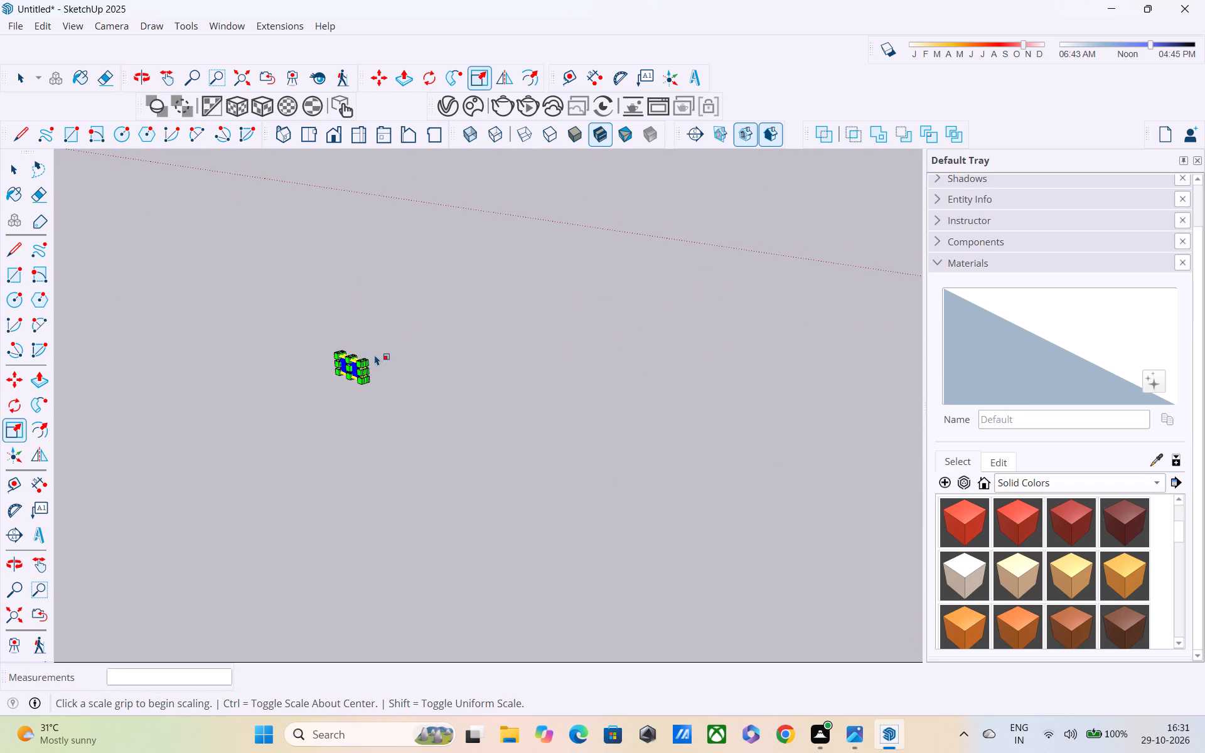
scroll(348, 376, up, 13)
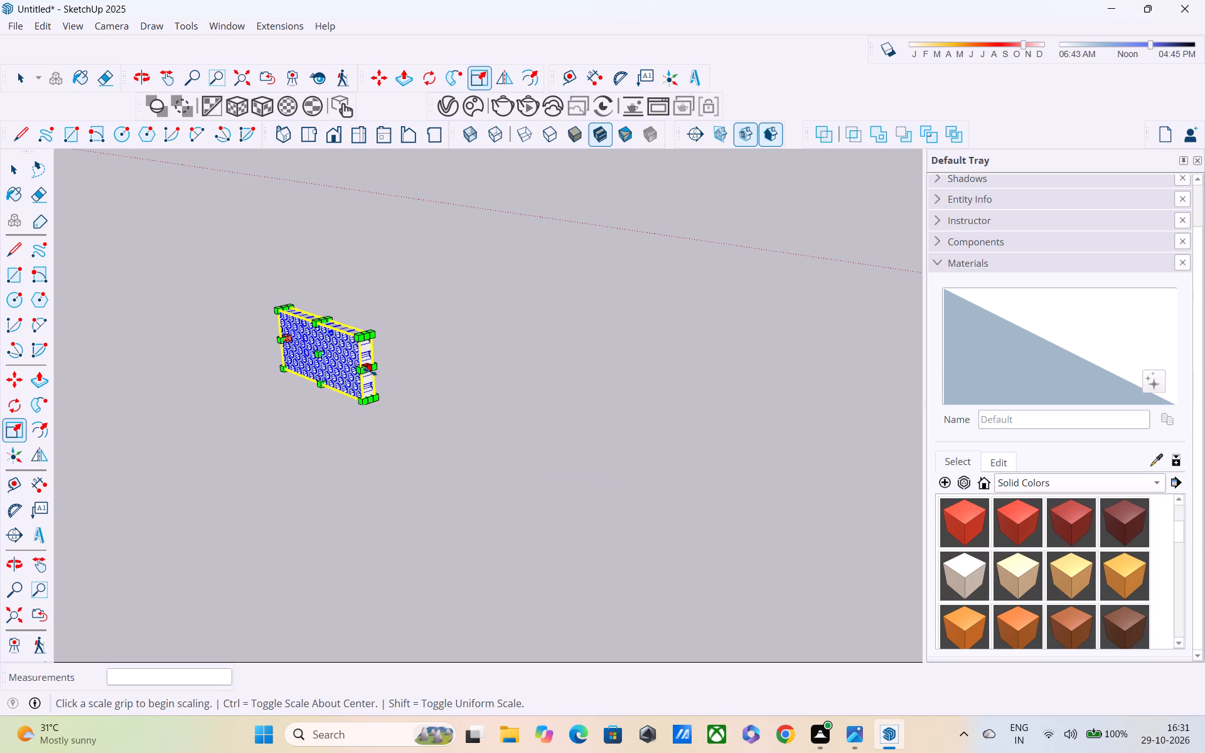
drag(370, 371, 323, 350)
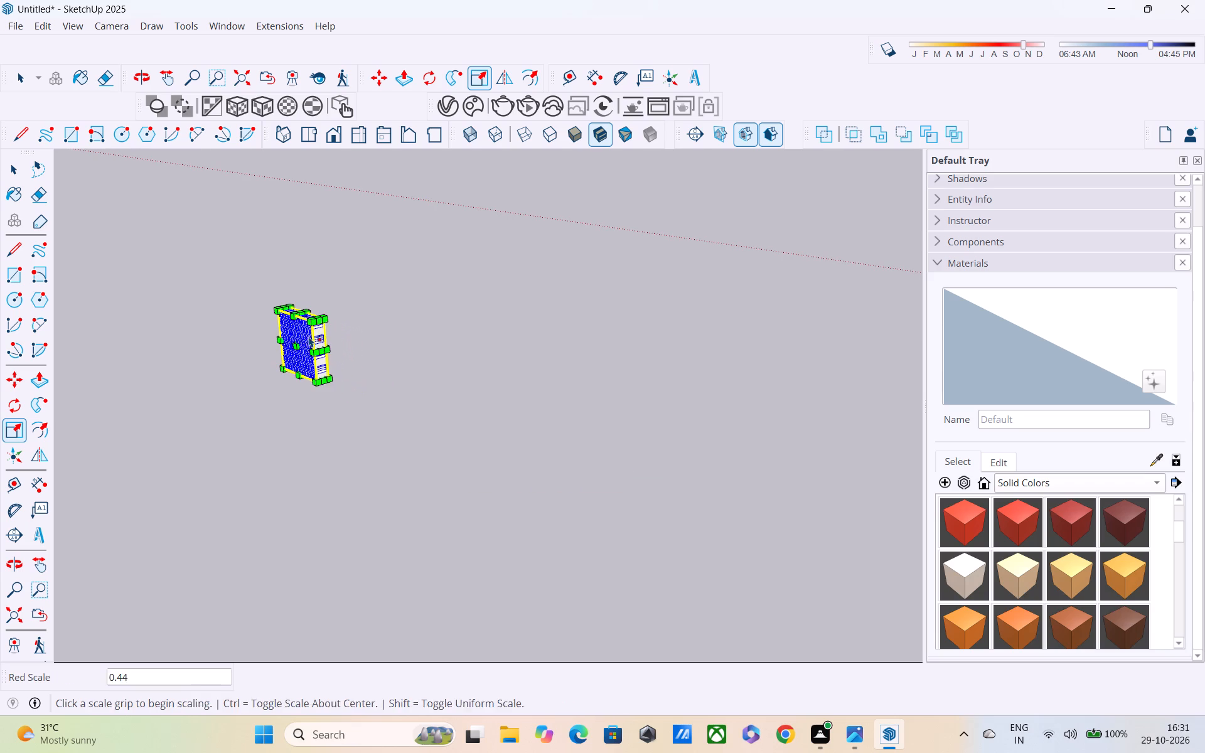
Thin the hexagon mesh panel to about 0.30 along green from the grip on its mesh face.
middle_drag(309, 336, 333, 361)
drag(294, 349, 296, 350)
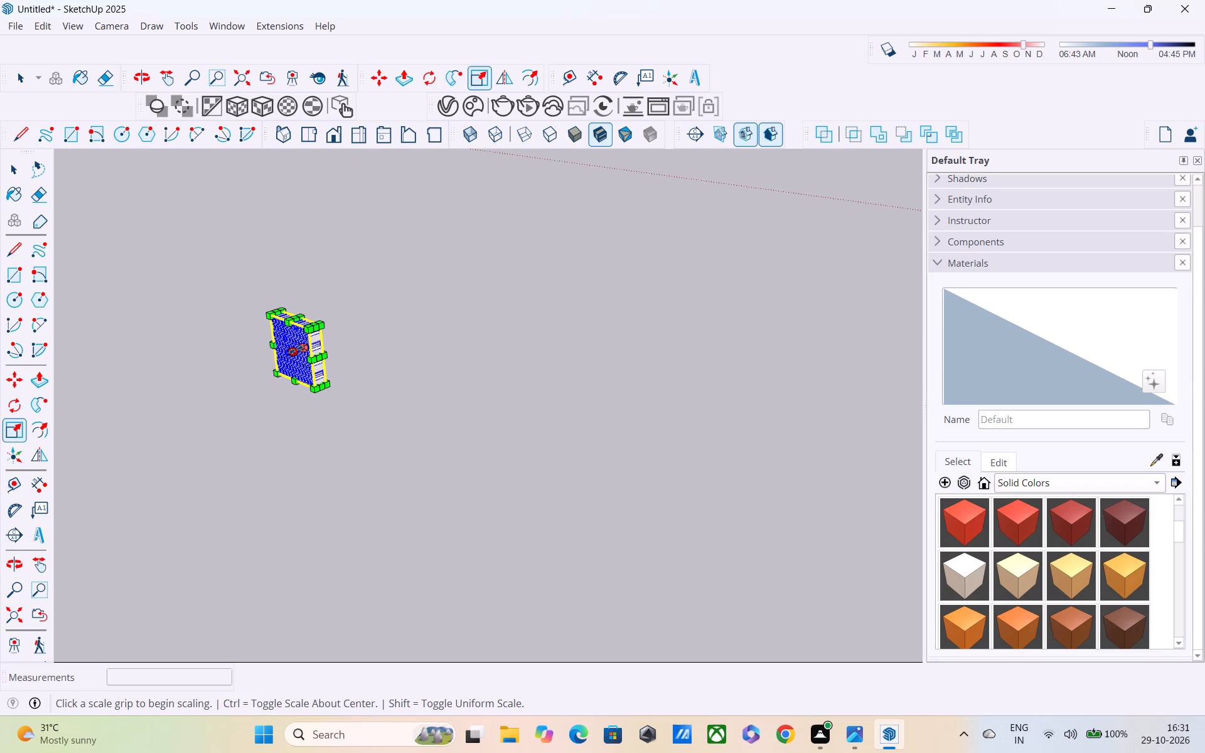
drag(296, 350, 304, 348)
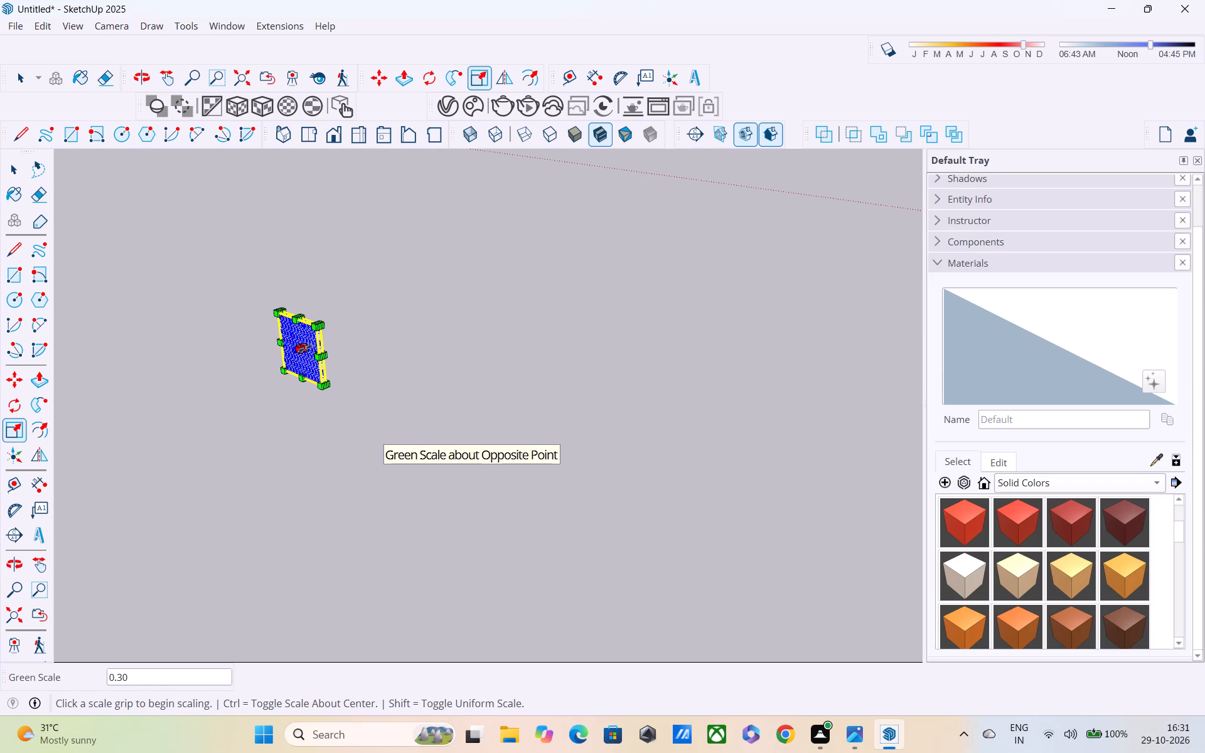
Move the hexagon mesh panel about 400 ft onto the multi-storey building's second-floor balcony front and deselect it.
key(m)
click(304, 352)
scroll(227, 326, down, 5)
middle_drag(228, 326, 469, 335)
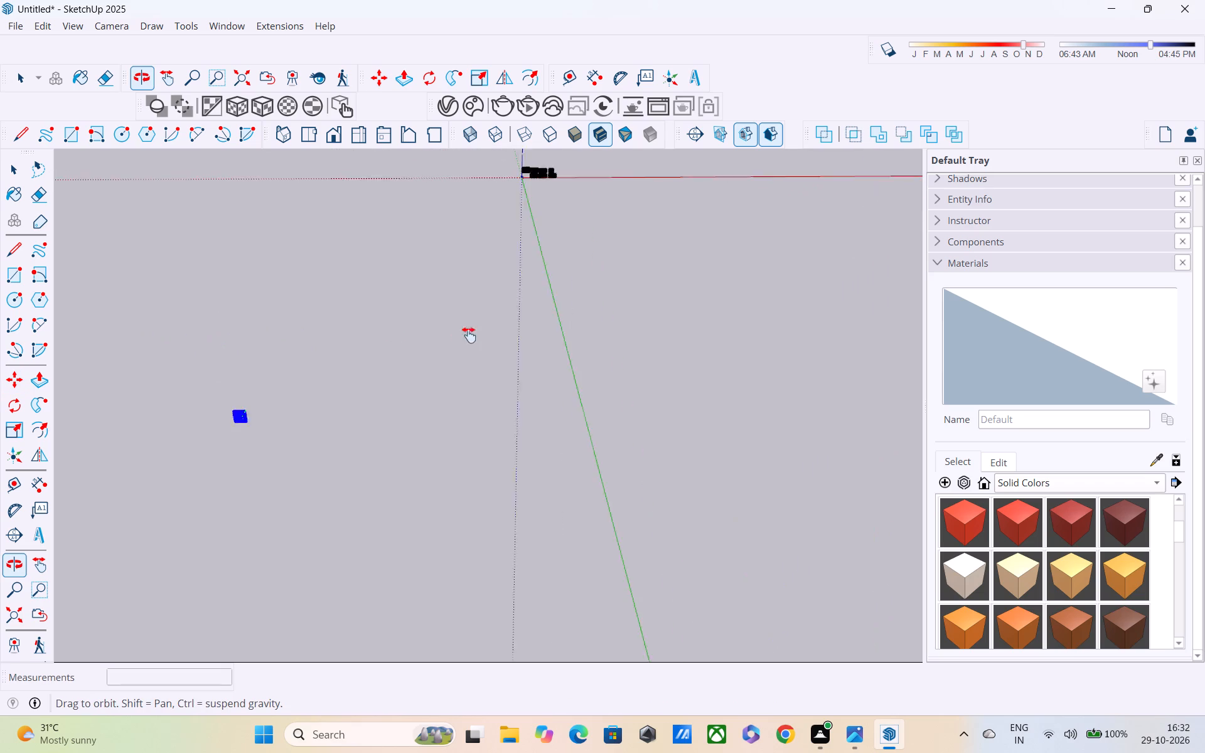
middle_drag(469, 335, 500, 314)
scroll(498, 314, down, 5)
middle_drag(362, 395, 361, 390)
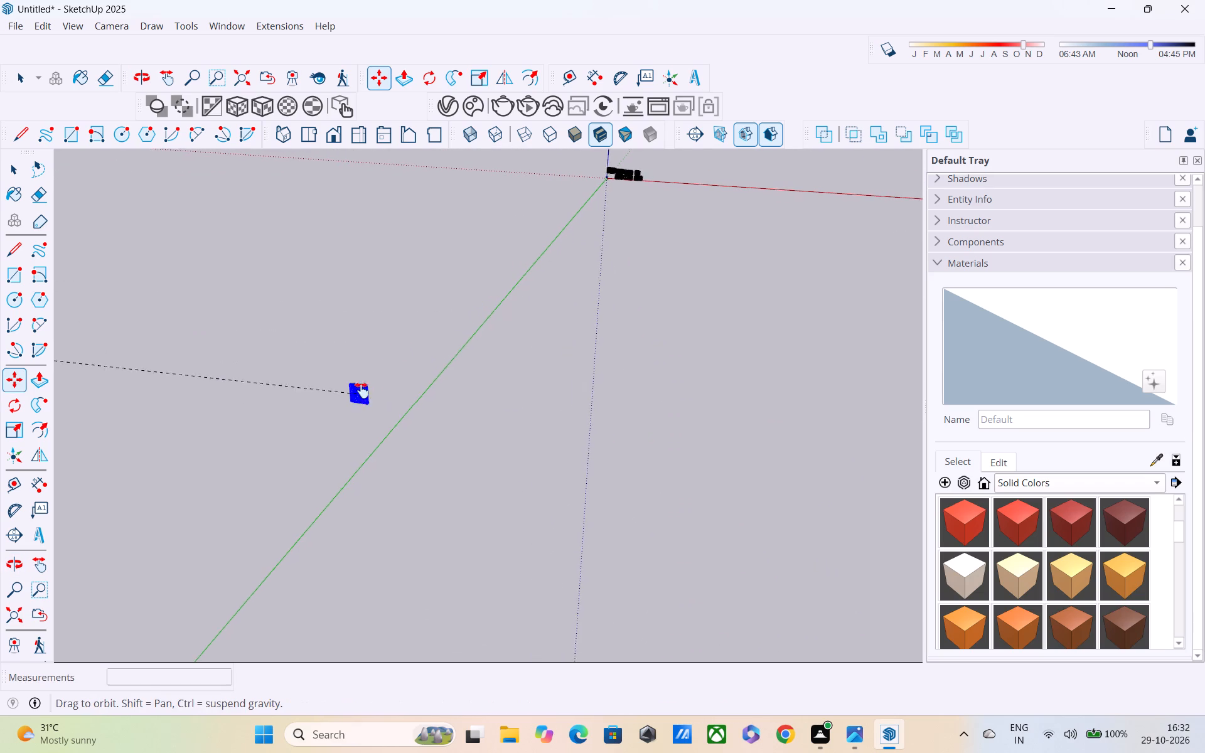
middle_drag(361, 390, 515, 279)
scroll(515, 279, down, 6)
scroll(453, 334, down, 4)
middle_drag(453, 334, 575, 312)
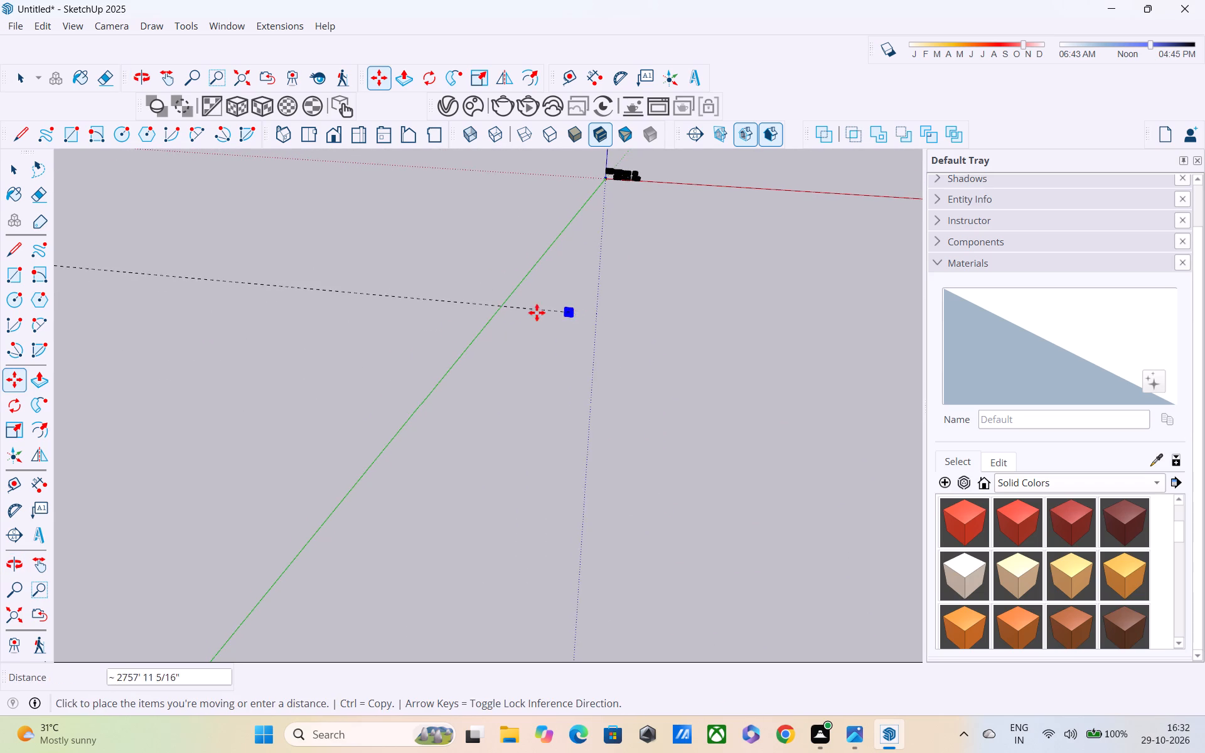
scroll(430, 334, down, 5)
scroll(235, 333, down, 5)
scroll(185, 359, down, 3)
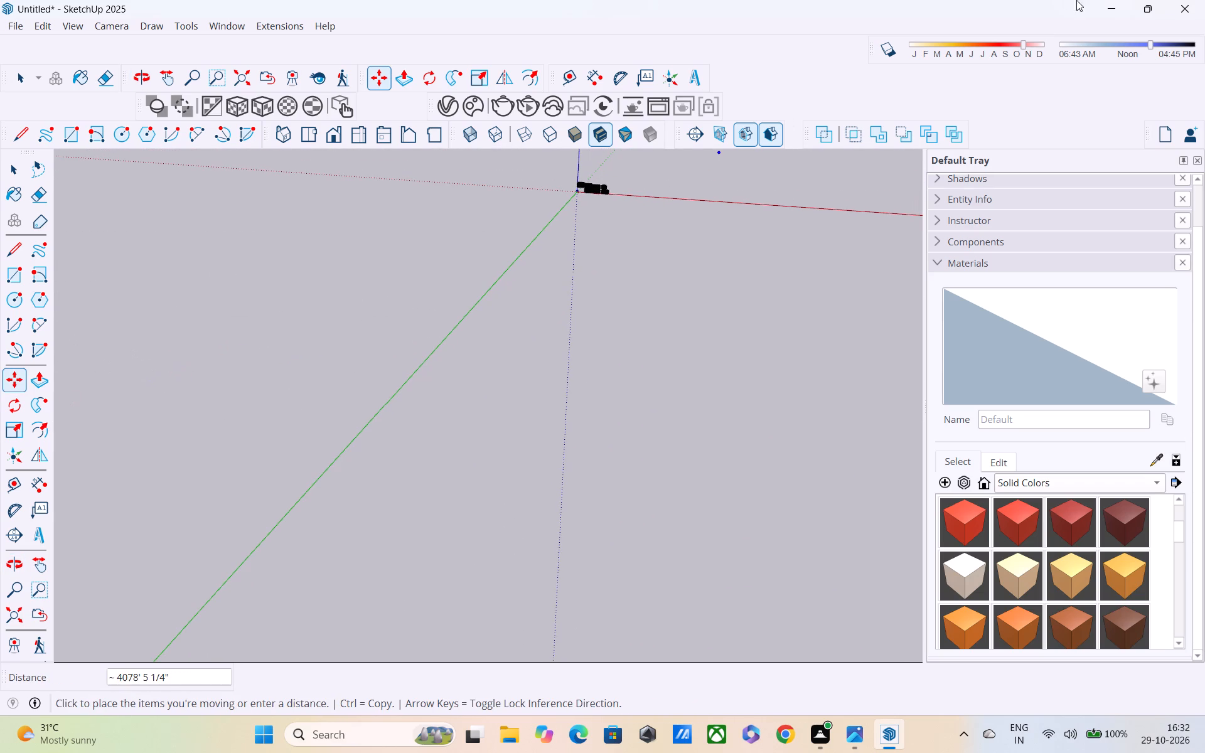
scroll(656, 215, up, 2)
middle_drag(645, 211, 370, 268)
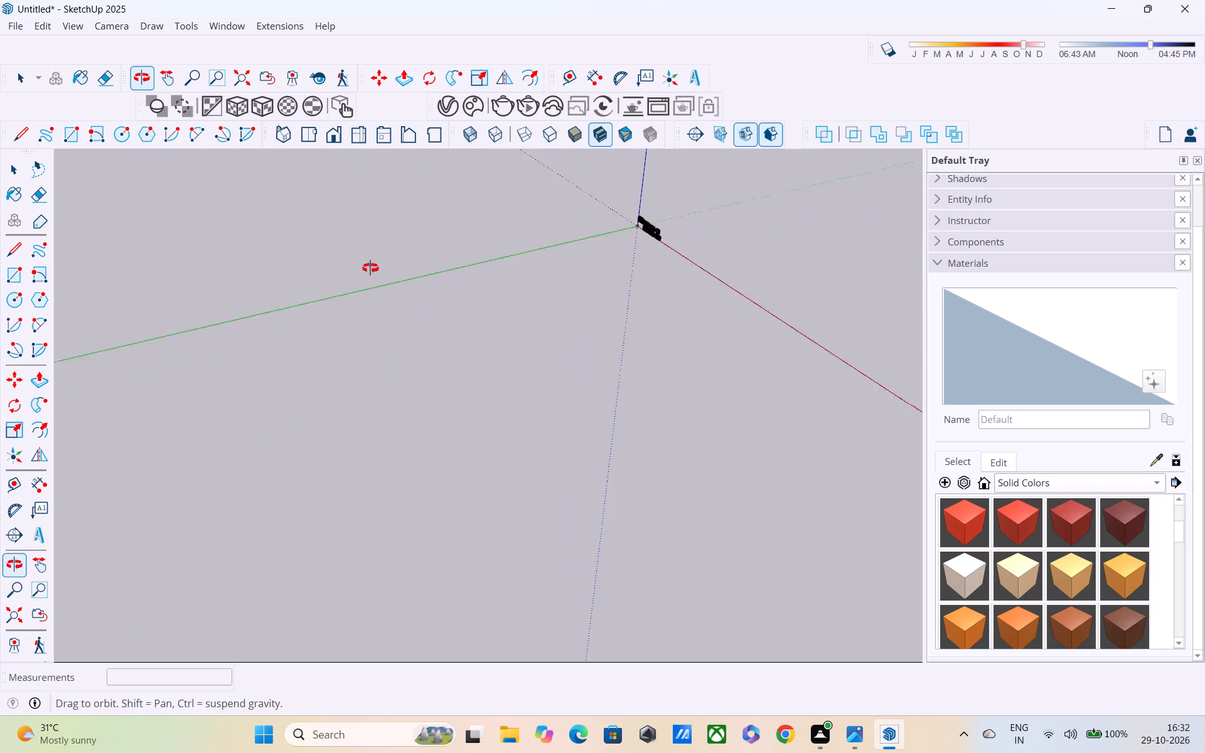
middle_drag(370, 268, 323, 272)
scroll(818, 146, up, 1)
scroll(762, 216, down, 2)
scroll(494, 293, down, 5)
scroll(233, 324, down, 5)
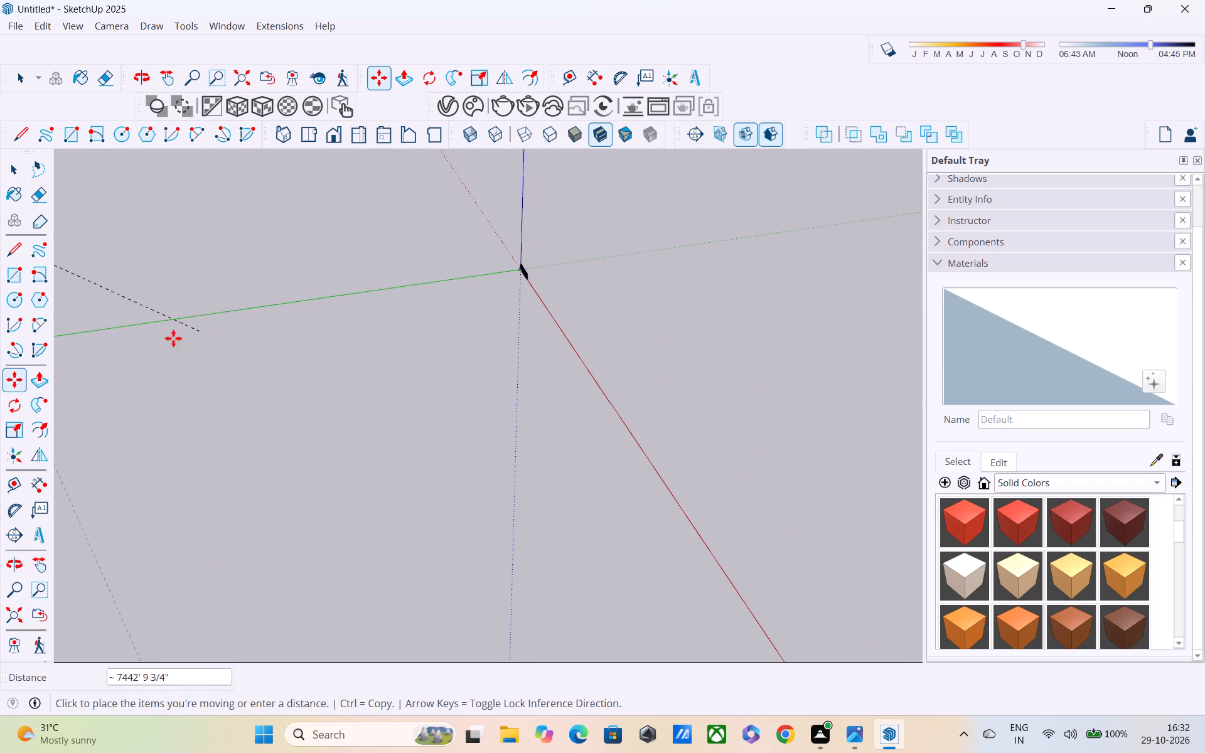
click(14, 621)
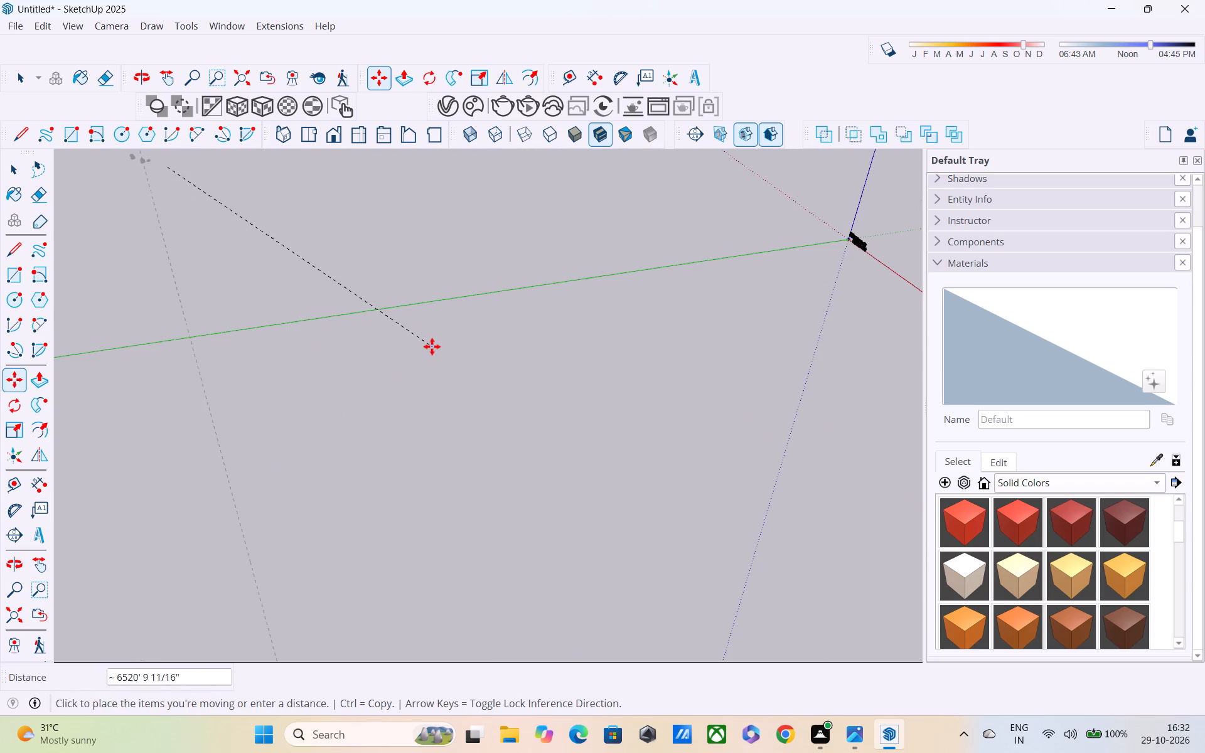
middle_drag(378, 243, 414, 98)
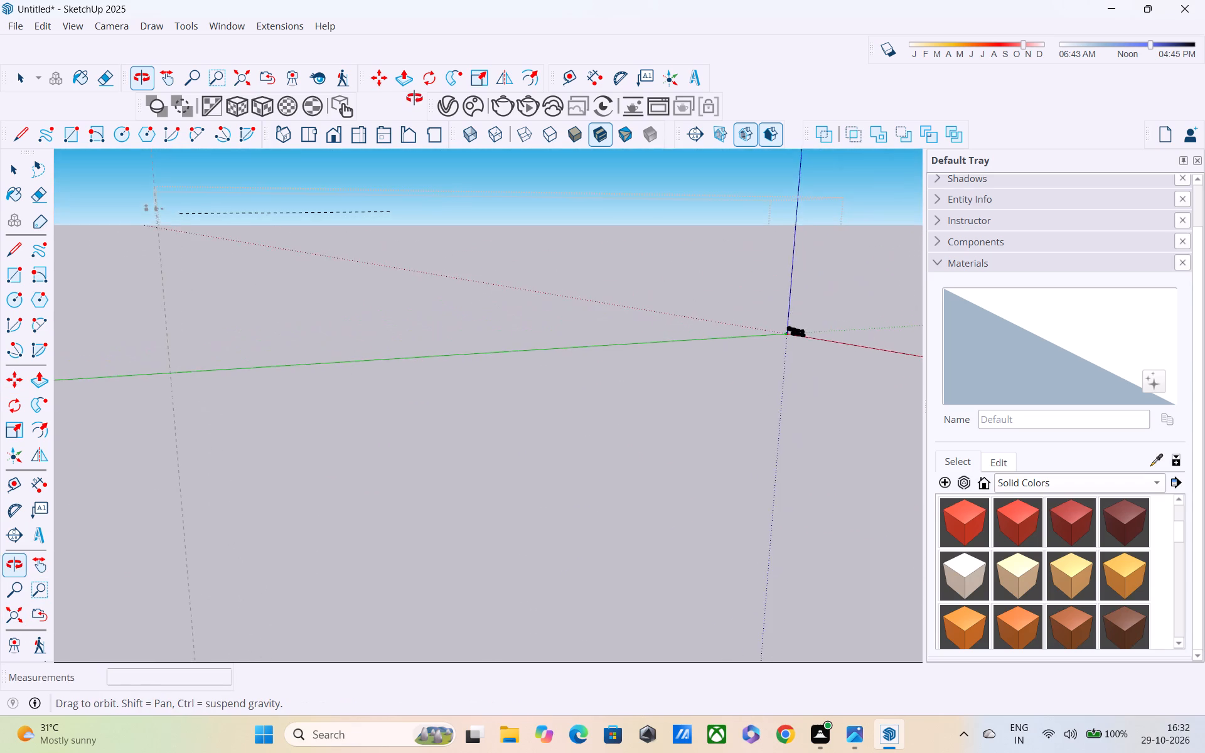
middle_drag(414, 98, 629, 134)
middle_drag(394, 272, 491, 250)
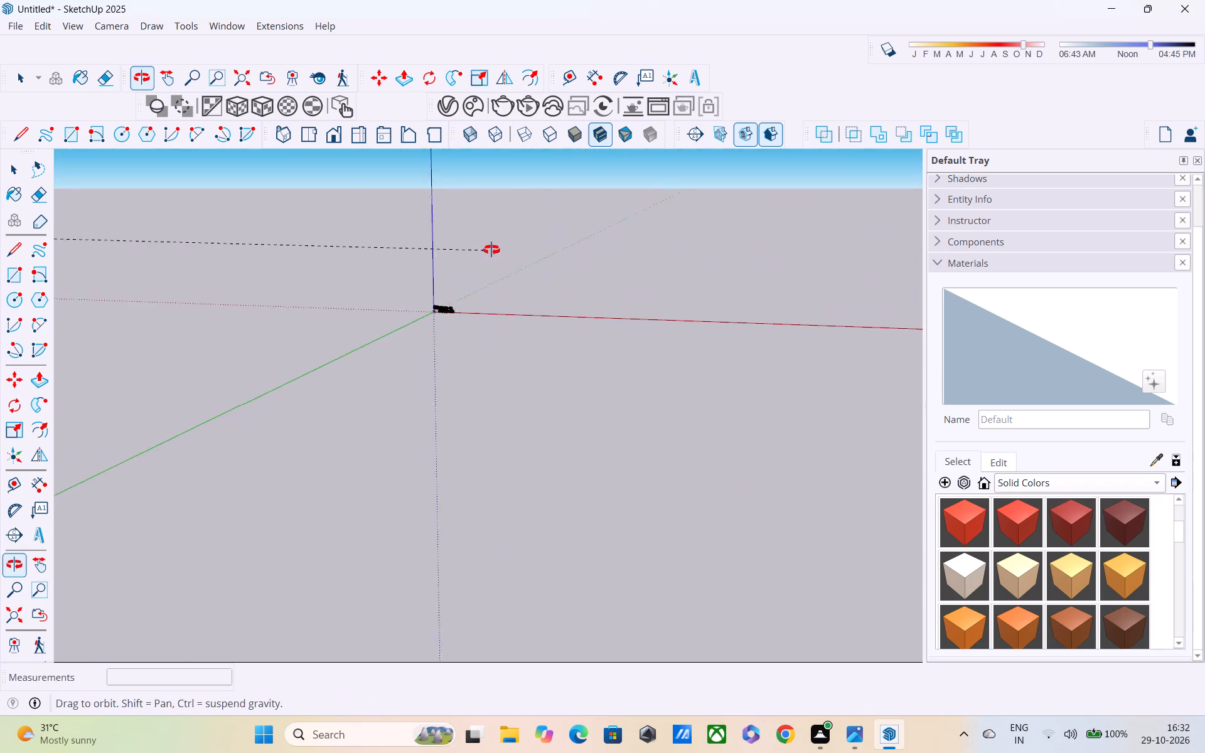
middle_drag(491, 250, 753, 257)
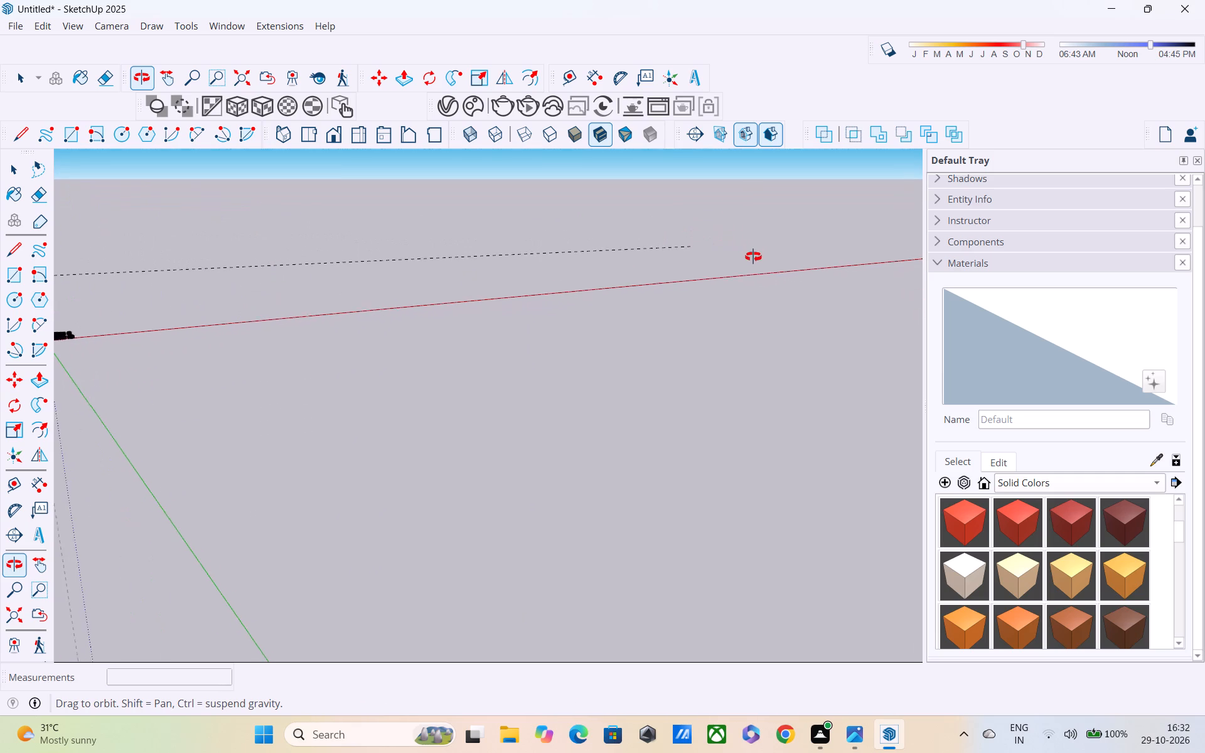
middle_drag(753, 257, 950, 245)
scroll(381, 274, up, 3)
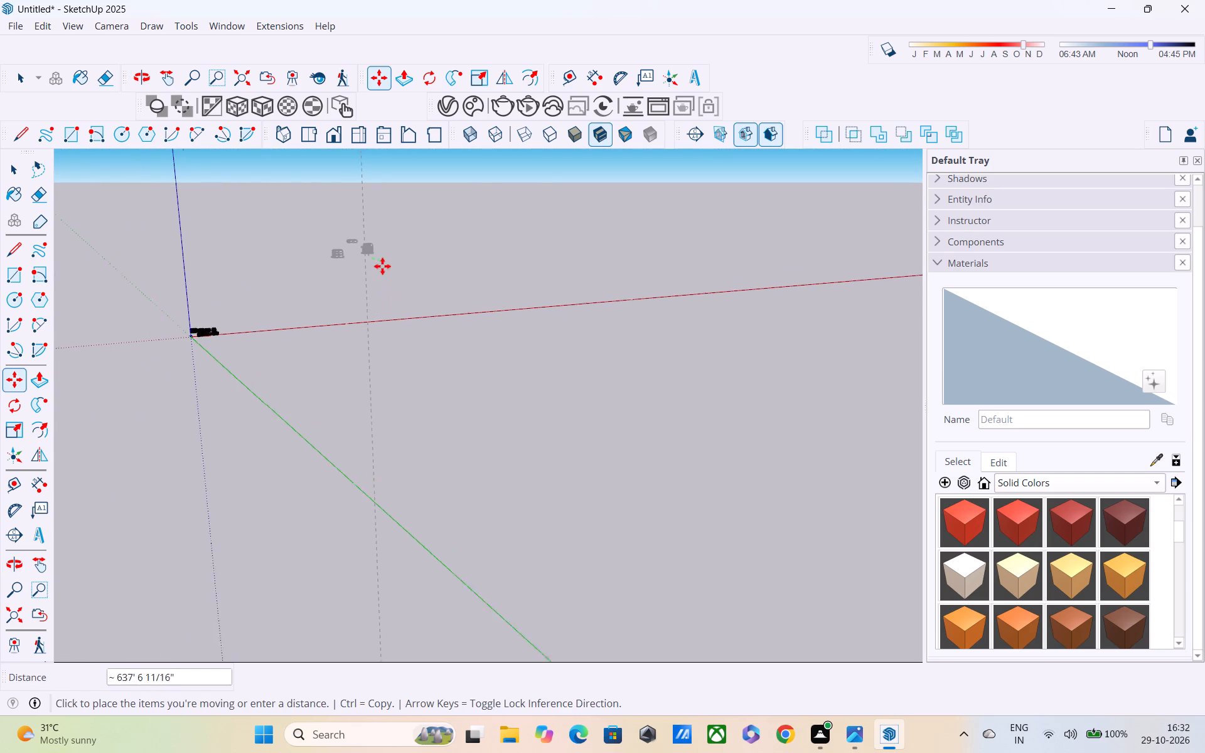
scroll(377, 255, up, 16)
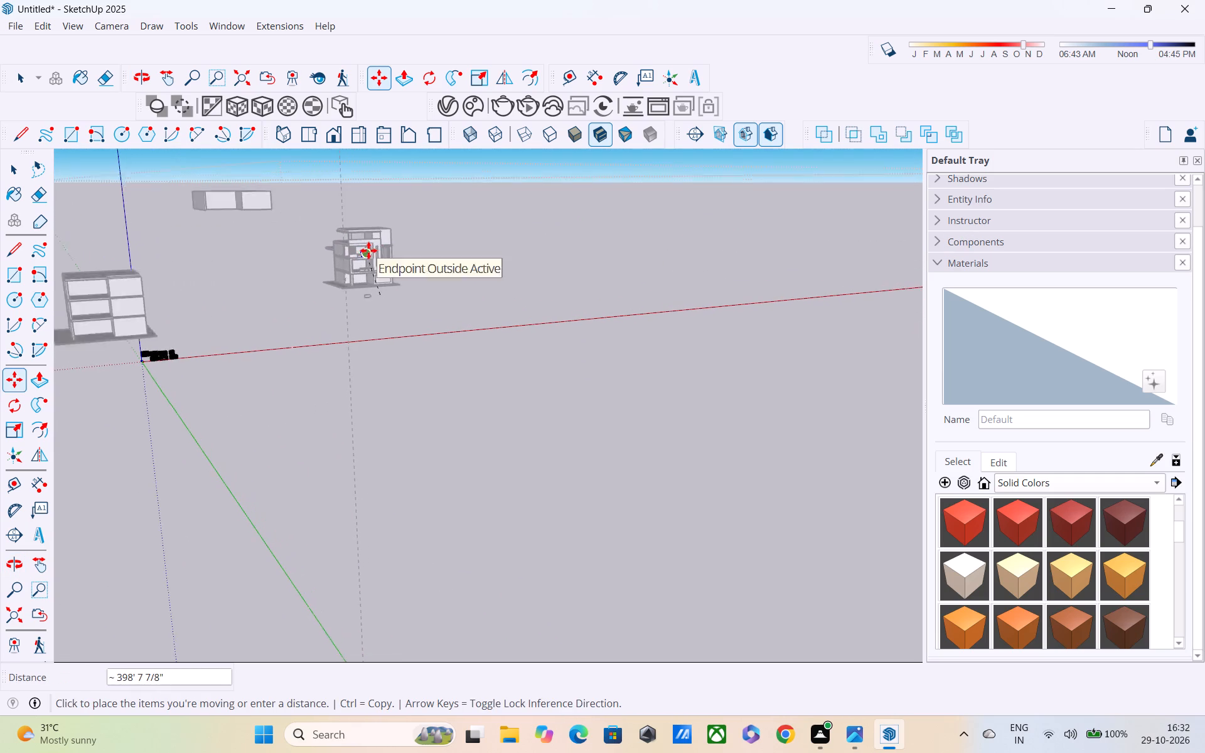
scroll(368, 250, up, 17)
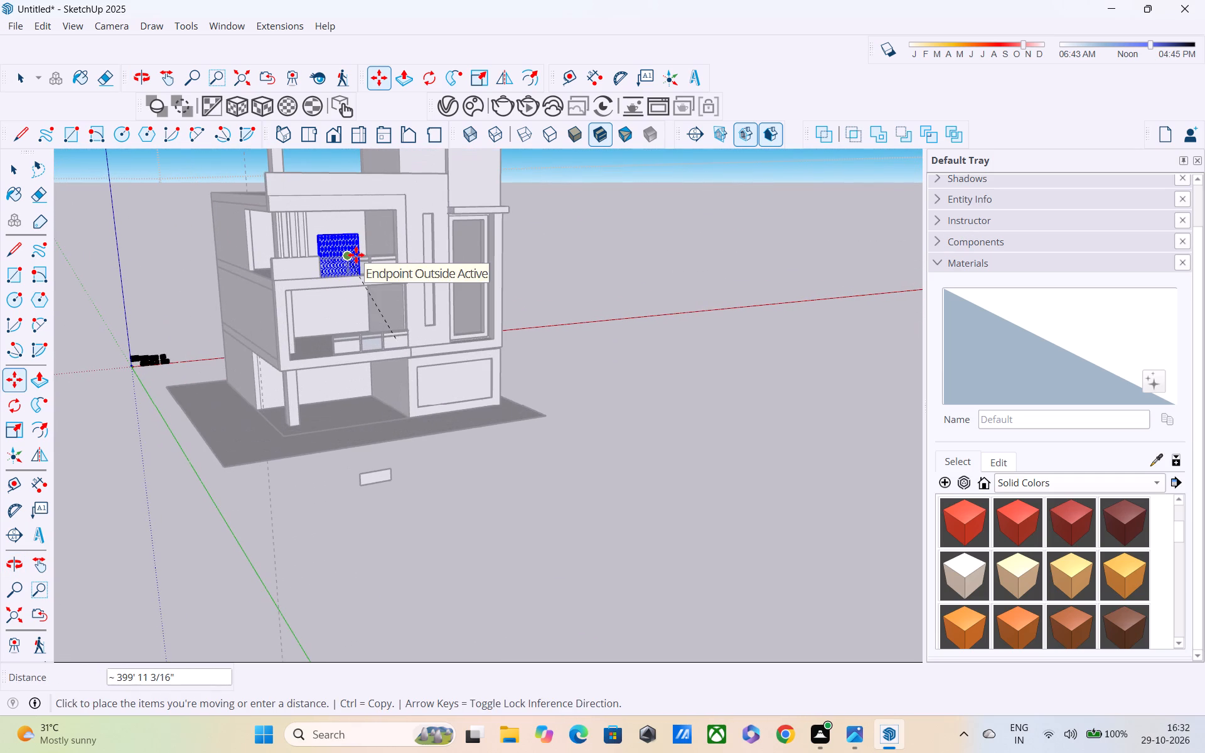
click(356, 255)
key(space)
click(710, 245)
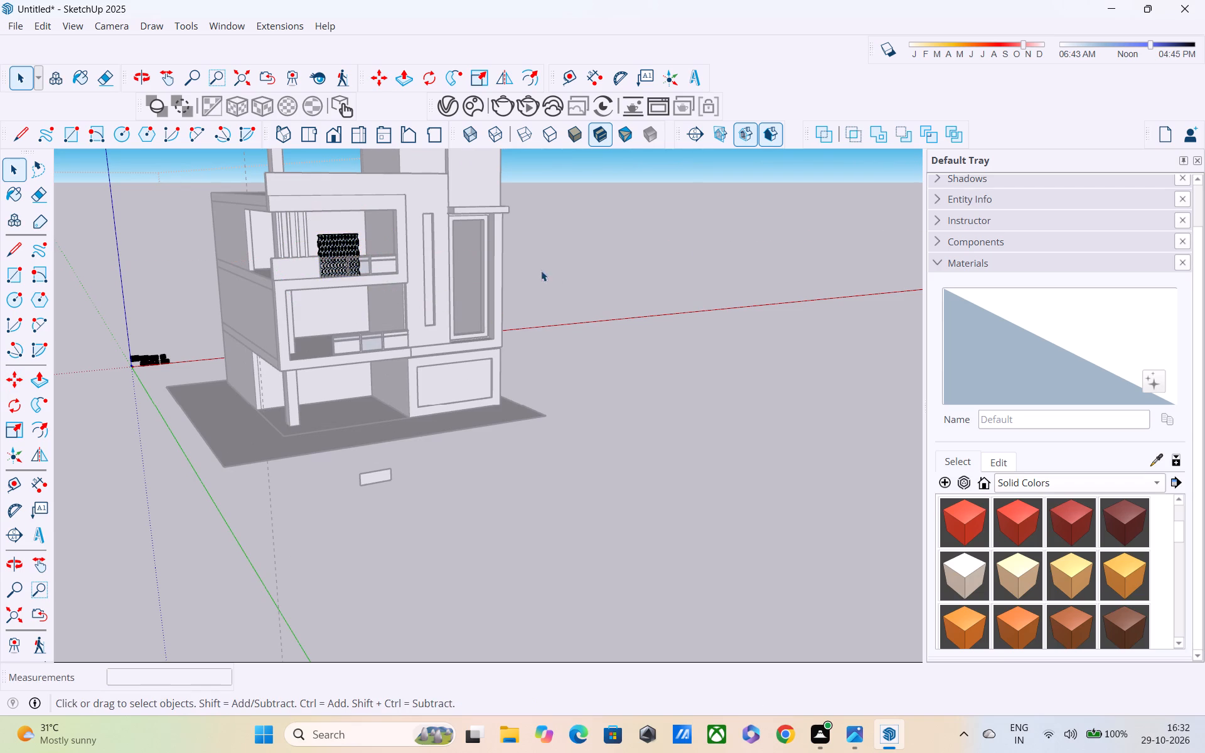
Move the hexagon mesh panel by its lower corner about 12 ft down to the outer lower corner of the first-floor balcony opening.
middle_drag(520, 270, 301, 284)
scroll(410, 230, up, 7)
click(386, 240)
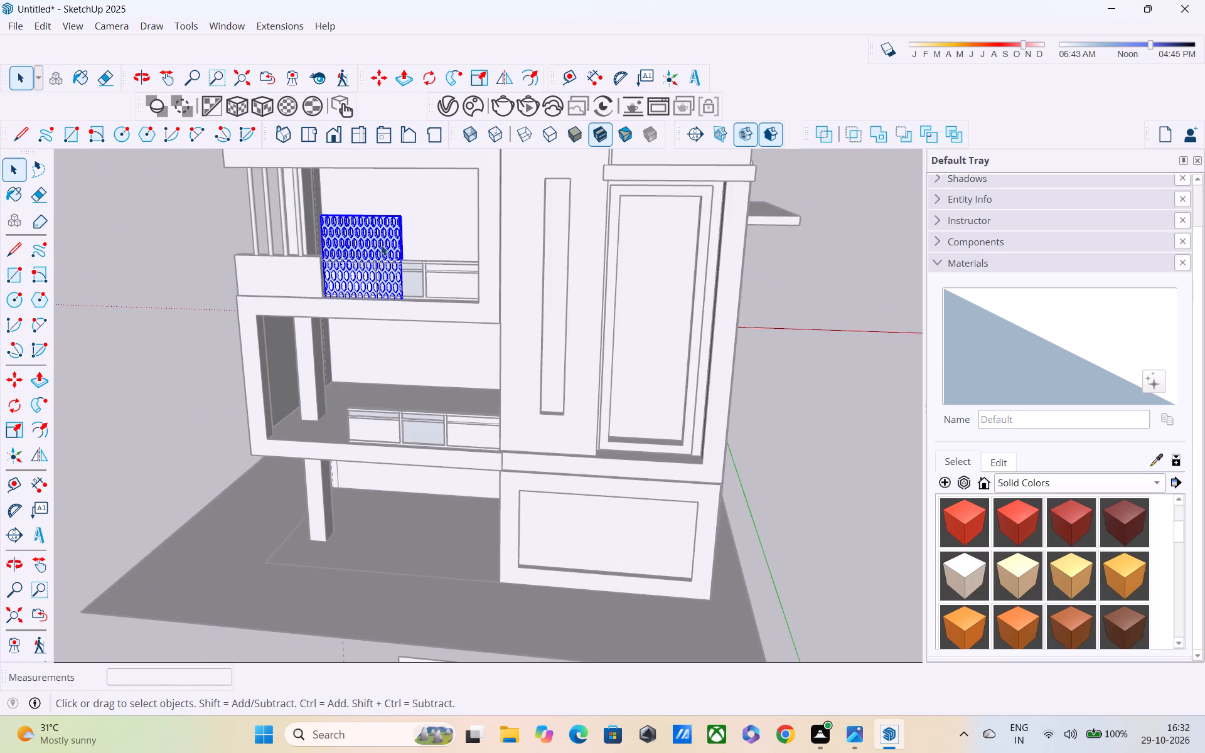
key(m)
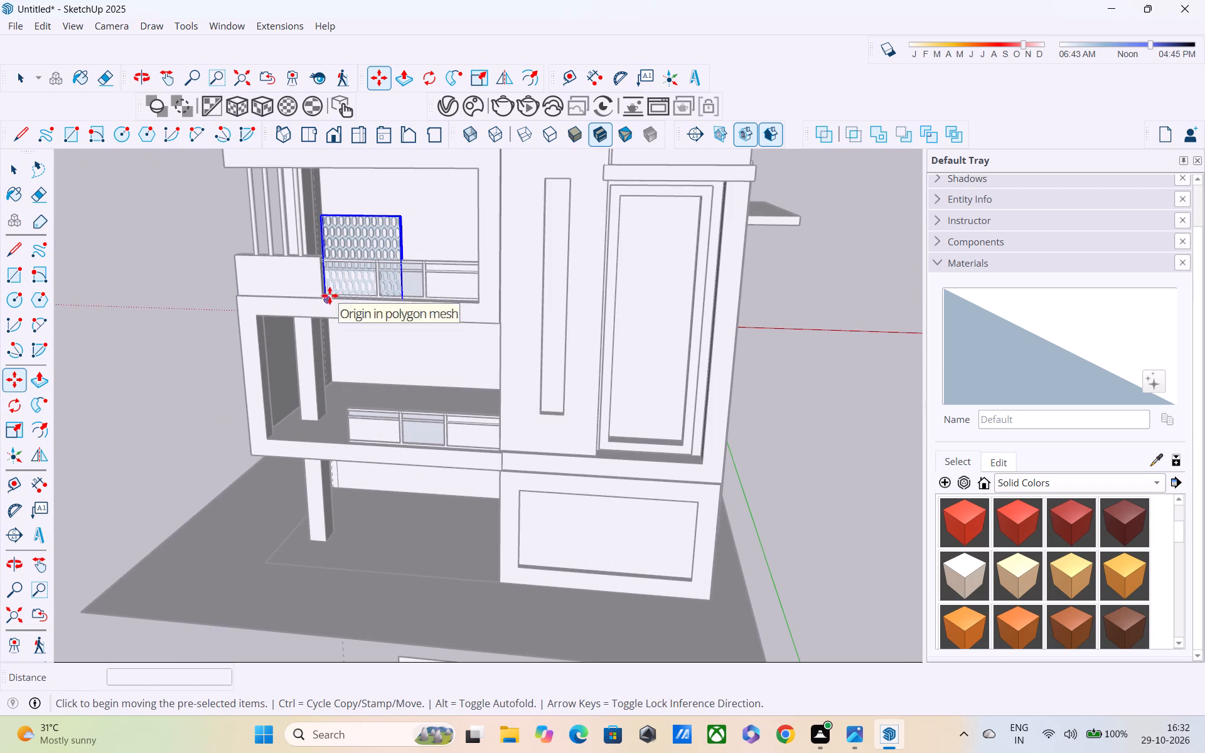
click(324, 298)
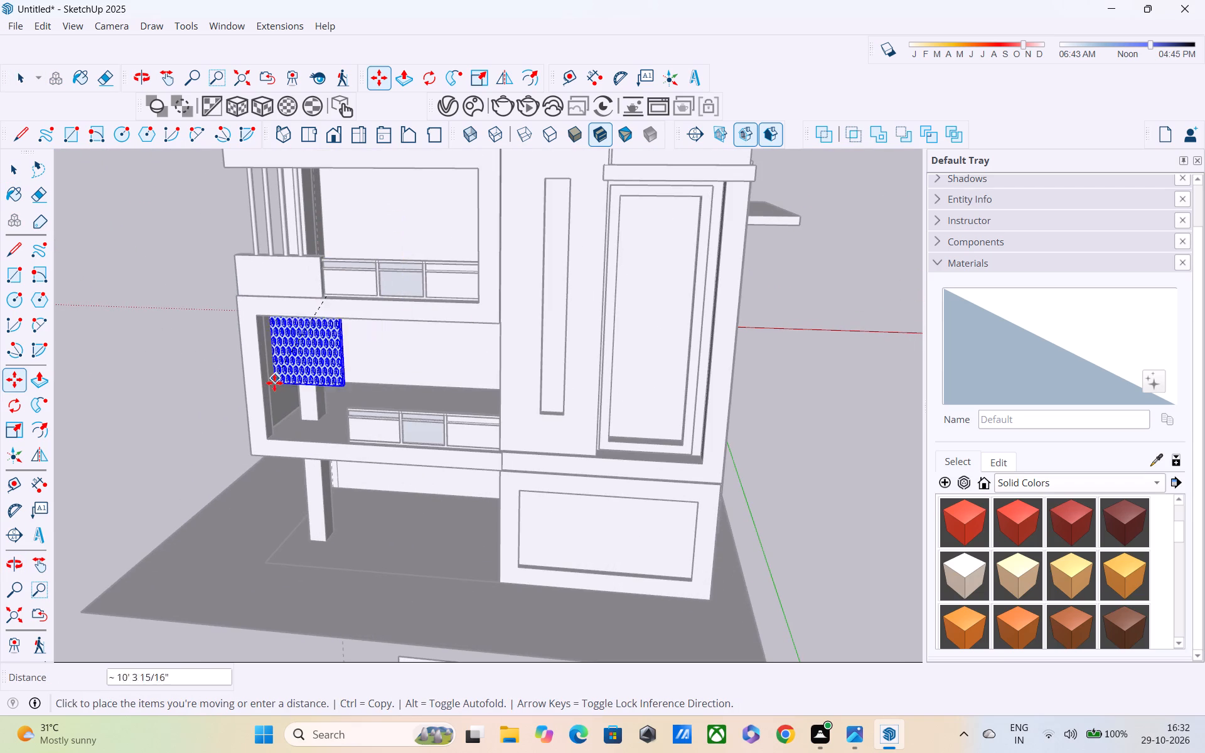
scroll(284, 427, up, 7)
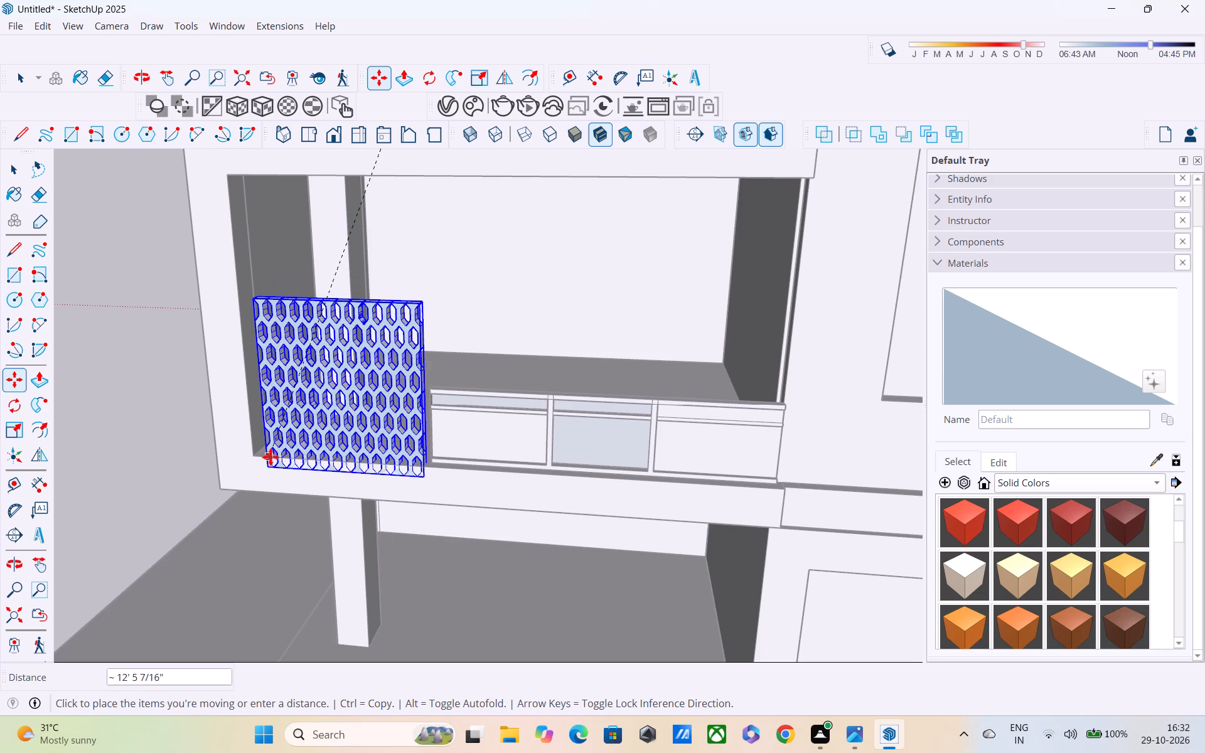
click(270, 448)
Shift the hexagon mesh panel about 1 ft so its base sits on the front edge of the first-floor balcony slab.
scroll(308, 417, up, 1)
middle_drag(308, 417, 157, 350)
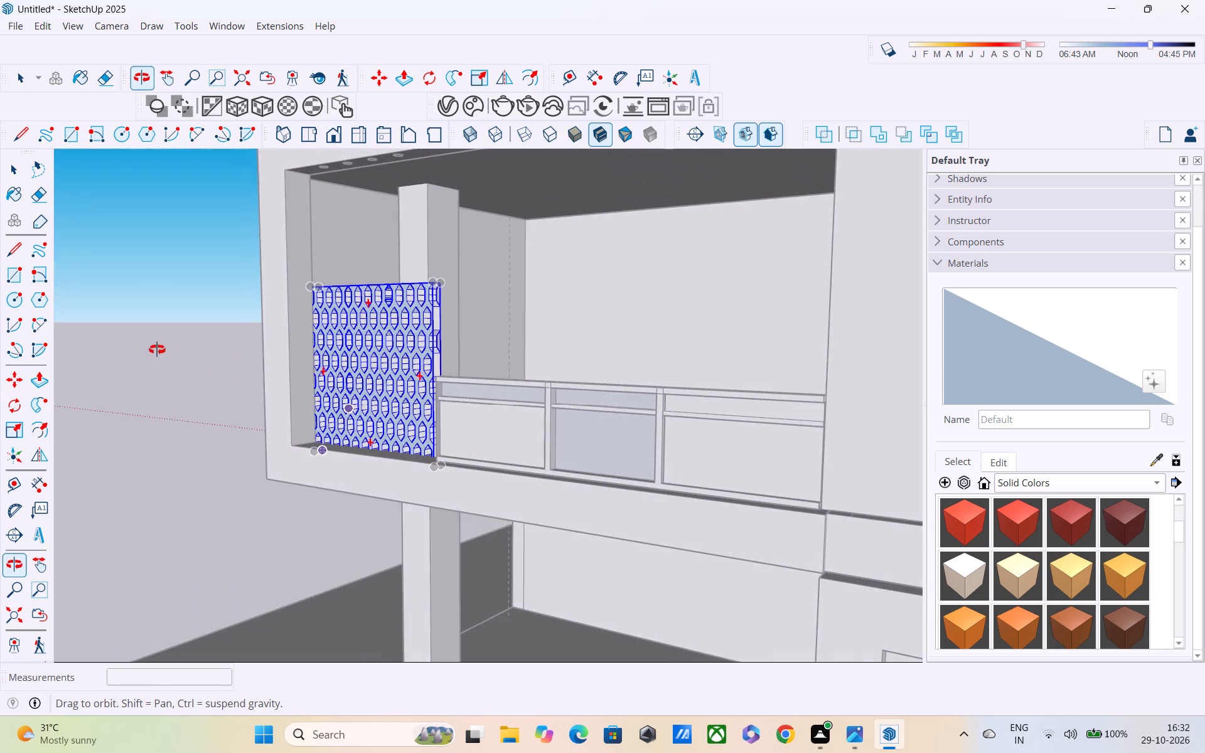
middle_drag(157, 350, 161, 351)
scroll(378, 430, up, 2)
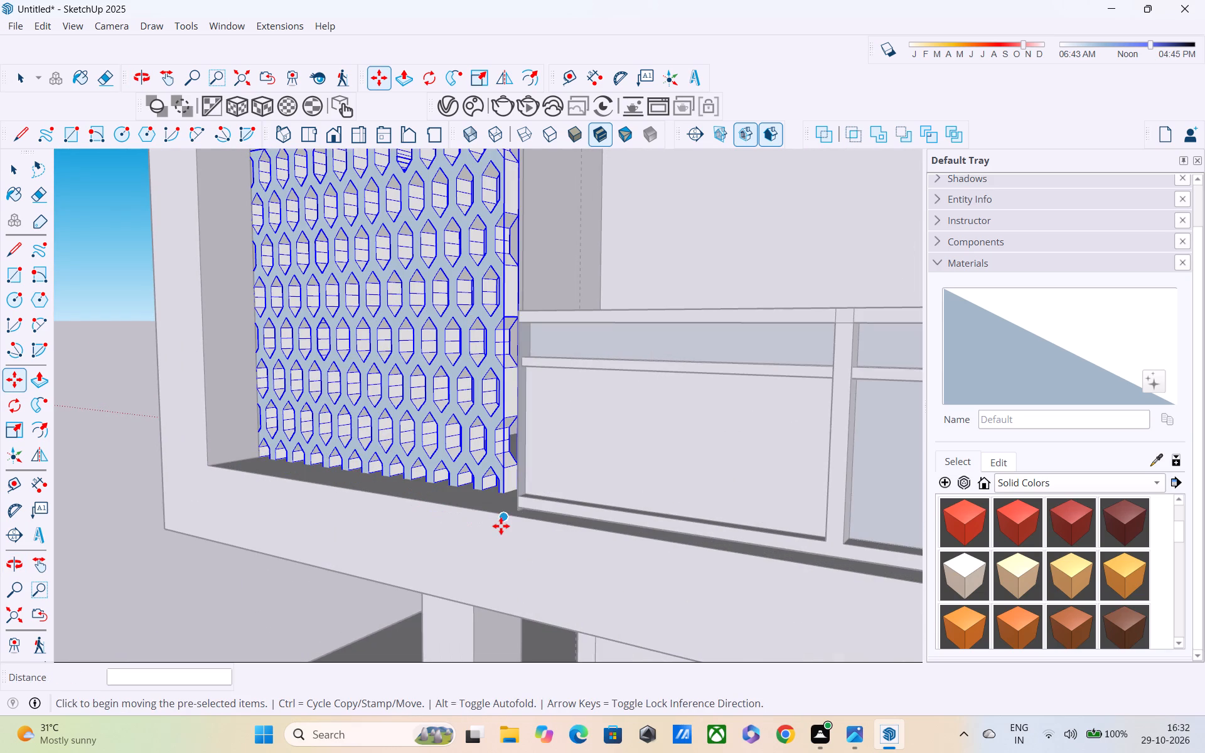
click(501, 525)
click(491, 508)
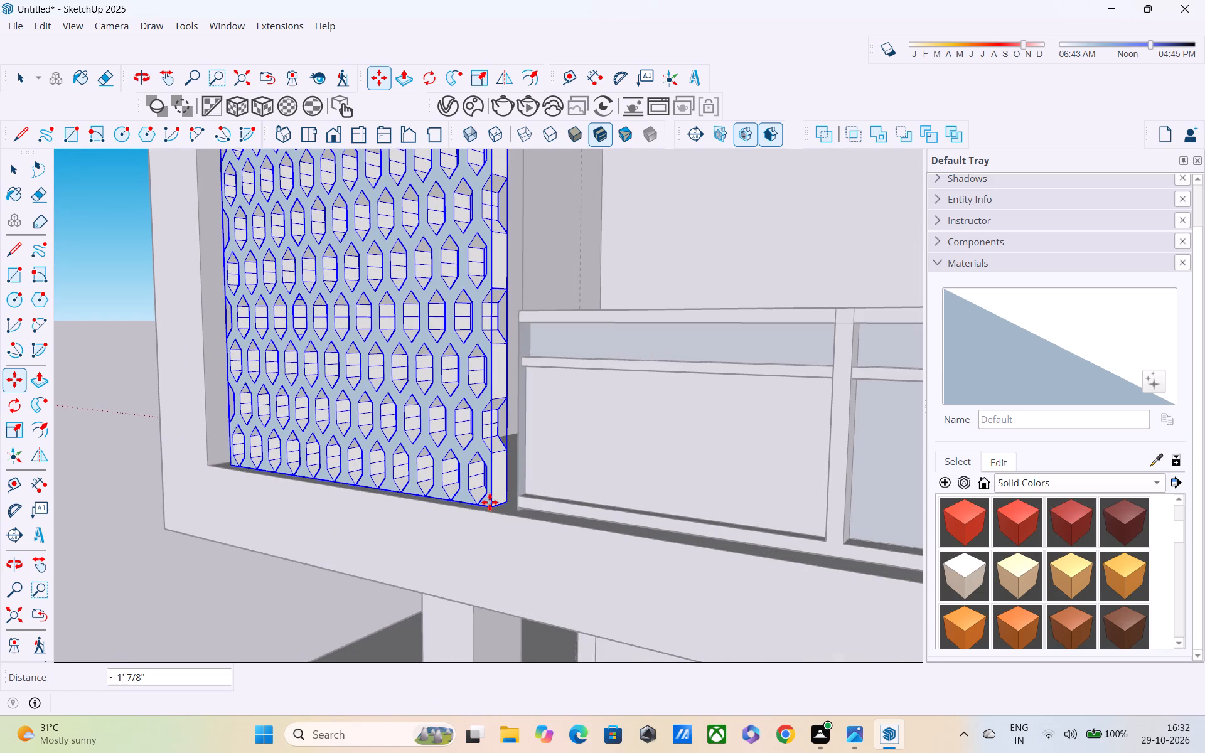
Scale the hexagon mesh panel upward along blue until its top meets the underside of the first-floor balcony opening.
middle_drag(484, 474, 568, 497)
scroll(570, 474, down, 6)
middle_drag(510, 435, 538, 528)
key(s)
middle_drag(437, 265, 437, 272)
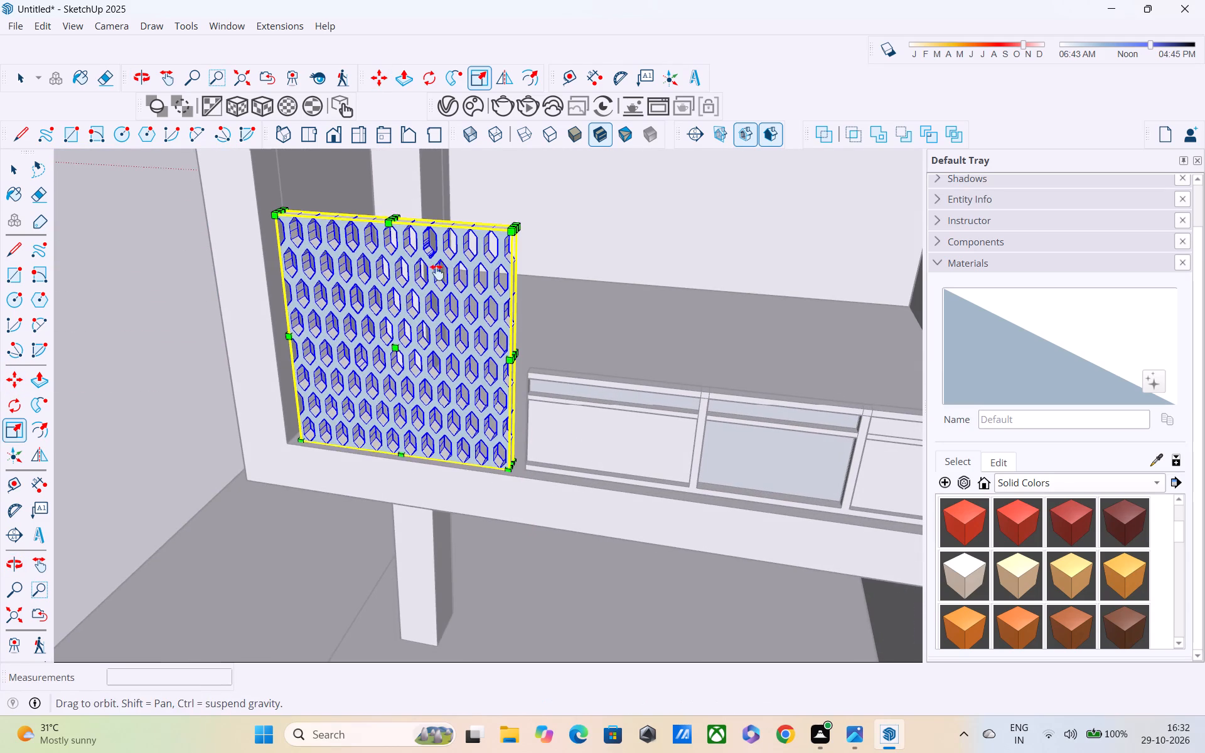
middle_drag(437, 272, 495, 479)
scroll(437, 434, up, 4)
click(455, 429)
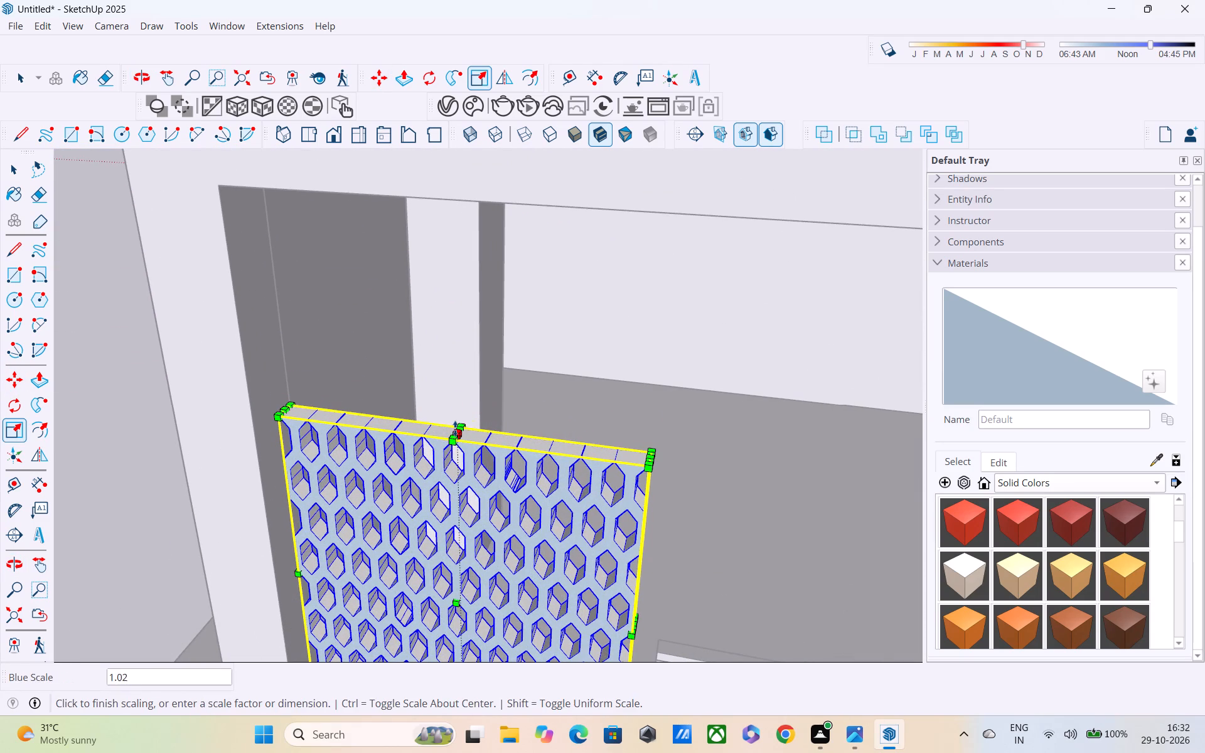
click(442, 196)
Scale the hexagon mesh panel outward along red until its outer edge meets the side wall of the first-floor balcony opening.
middle_drag(282, 430, 463, 368)
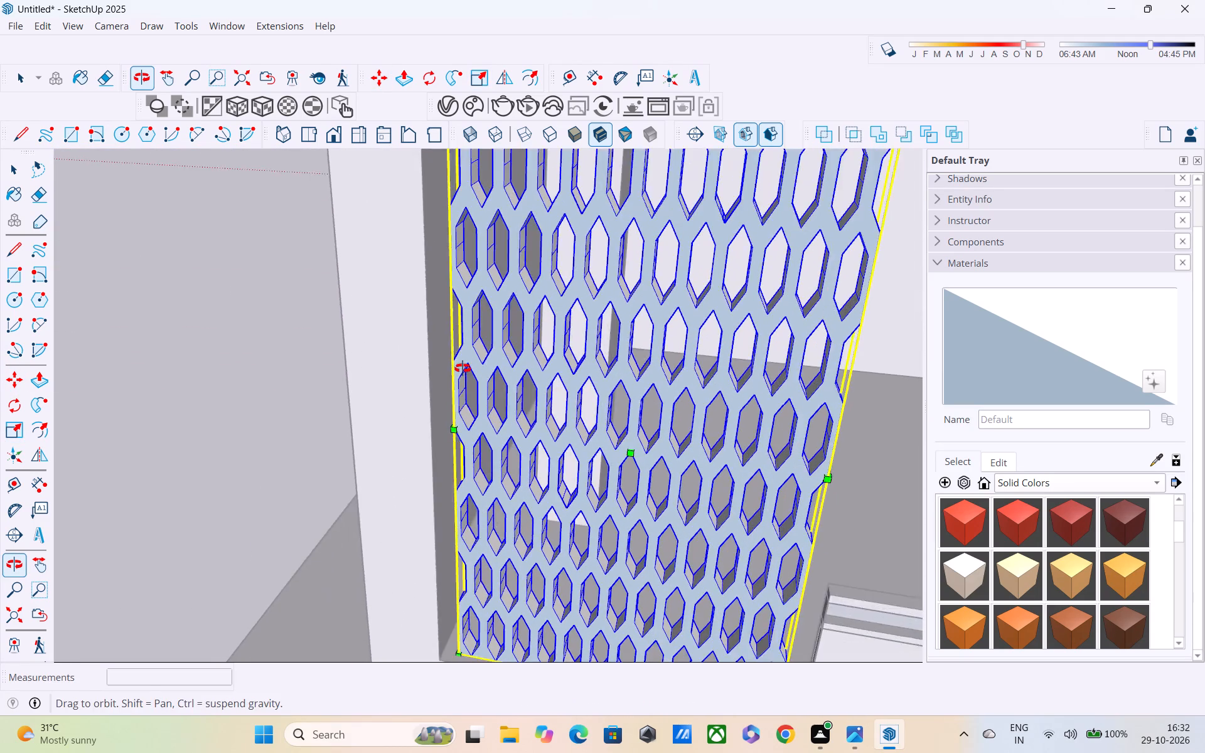
middle_drag(463, 368, 491, 356)
middle_drag(518, 382, 695, 339)
scroll(490, 451, up, 8)
click(462, 406)
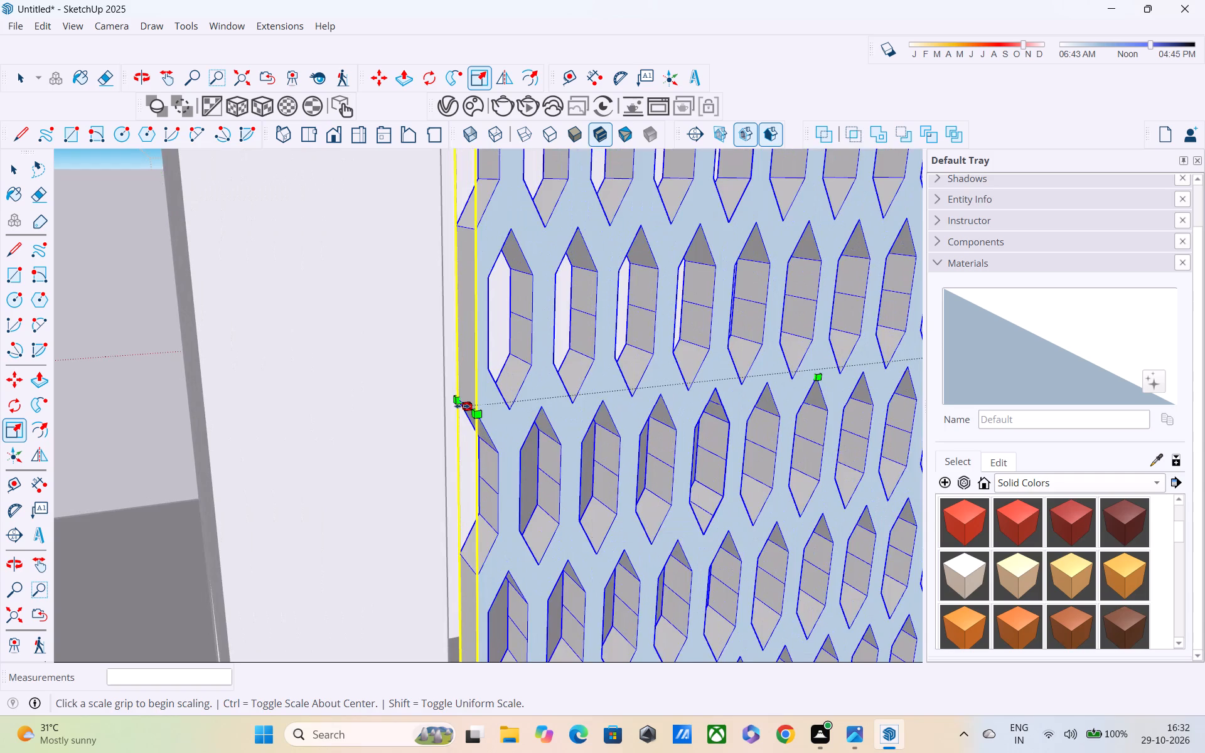
click(424, 419)
Scale the hexagon mesh panel about 1.07 along red until its inner edge meets the start of the balcony railing, and deselect it.
scroll(477, 412, down, 4)
middle_drag(645, 415, 619, 414)
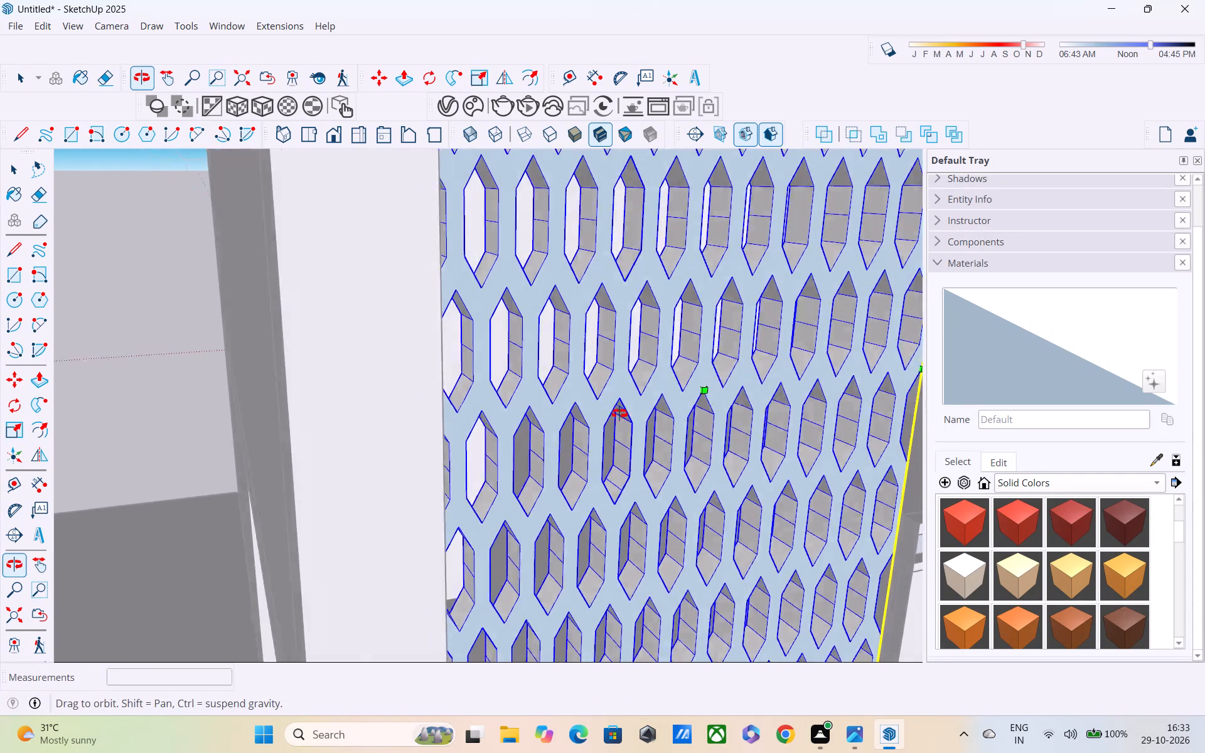
middle_drag(619, 414, 330, 407)
scroll(332, 400, down, 4)
middle_drag(447, 414, 265, 376)
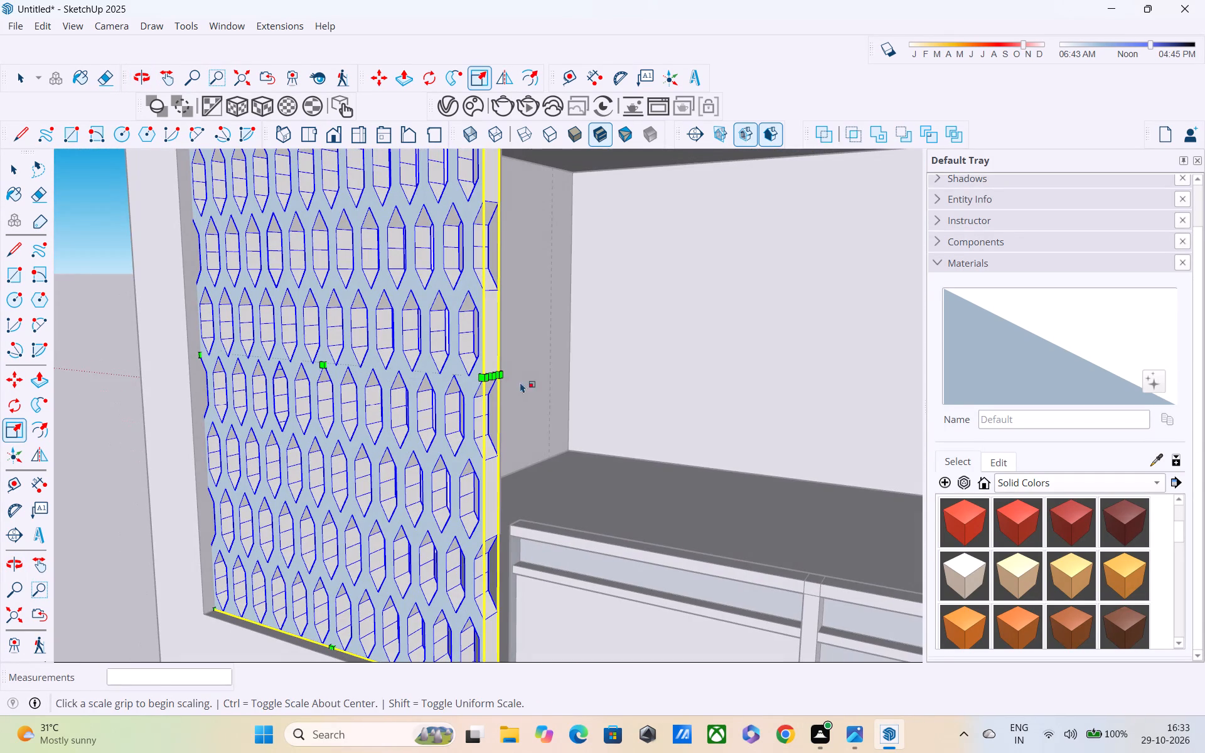
click(494, 380)
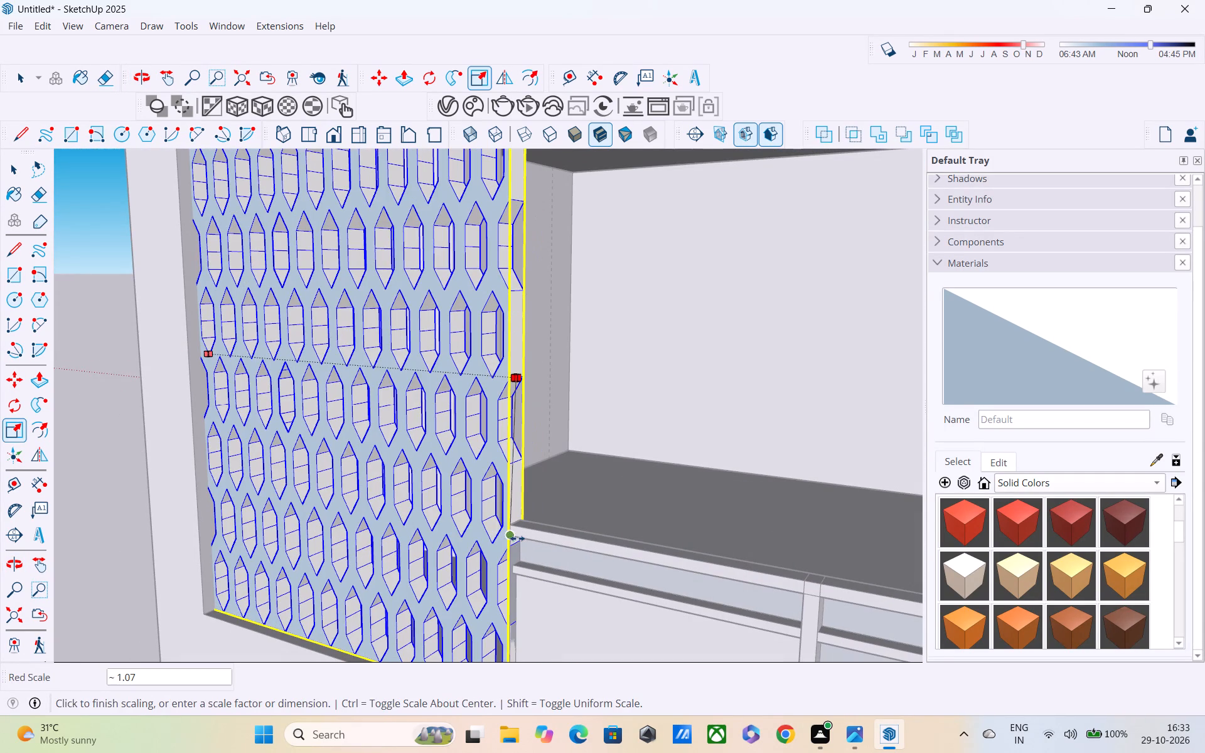
click(518, 540)
scroll(532, 498, down, 12)
key(space)
click(308, 445)
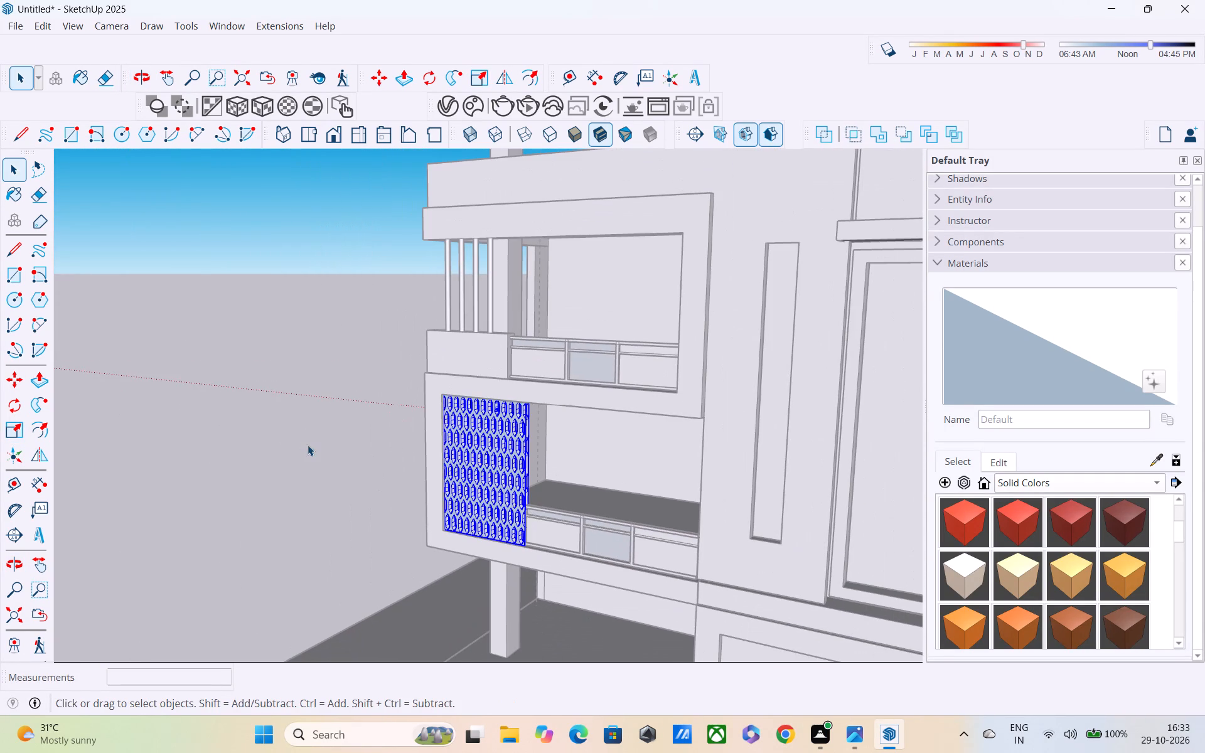
Examine the fitted hexagon mesh screen from the front and side of the multi-storey building.
middle_drag(355, 452, 522, 385)
scroll(567, 385, down, 5)
middle_drag(569, 434, 477, 442)
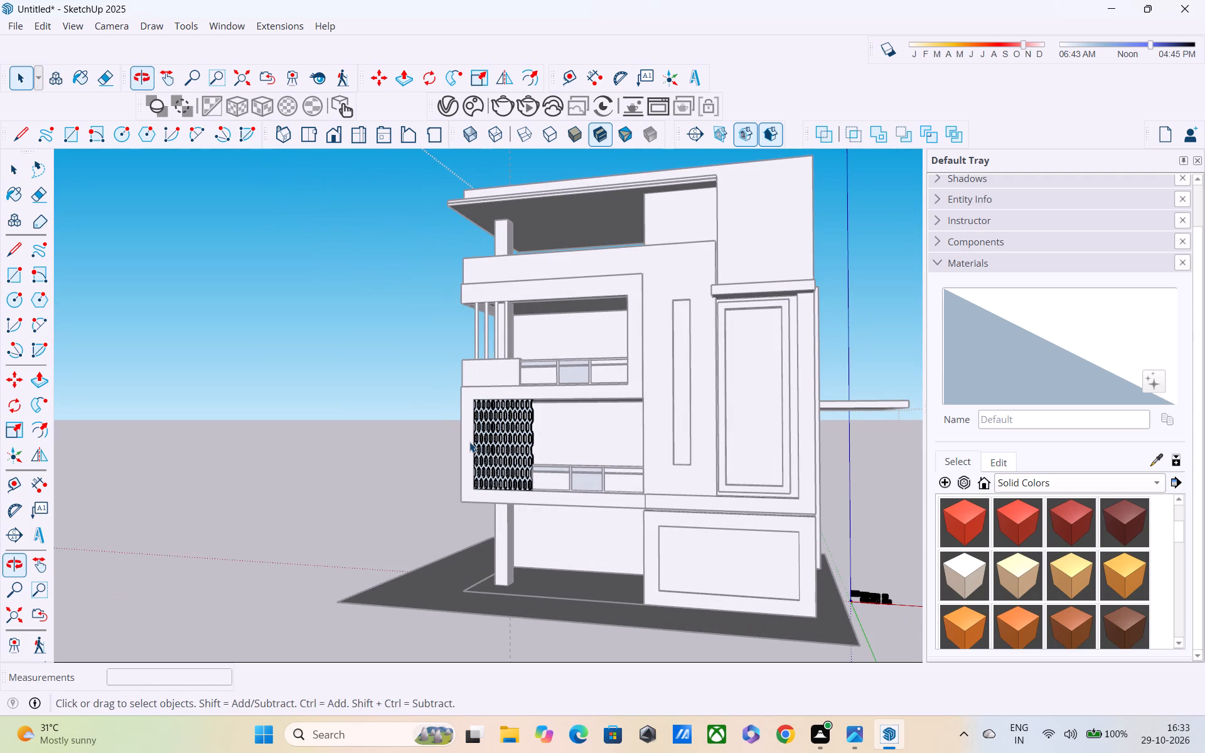
middle_drag(475, 435, 424, 421)
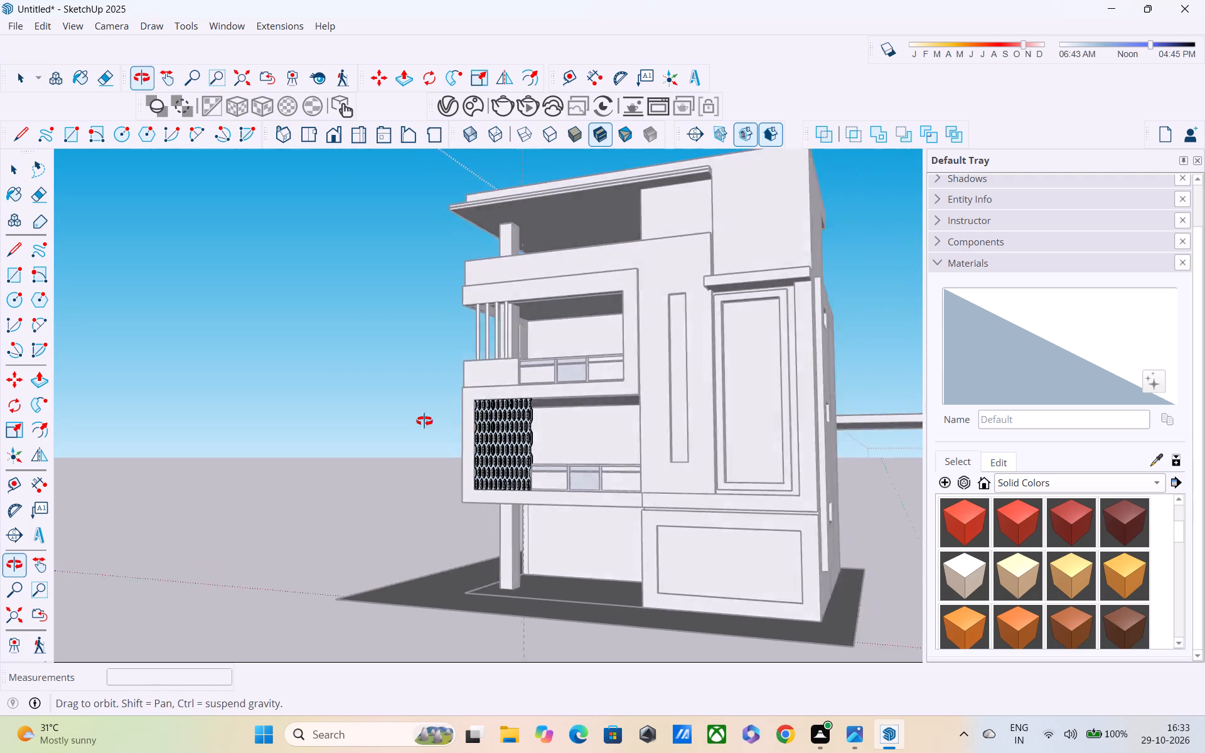
middle_drag(424, 421, 376, 421)
scroll(376, 421, up, 1)
scroll(658, 409, up, 2)
scroll(658, 409, down, 5)
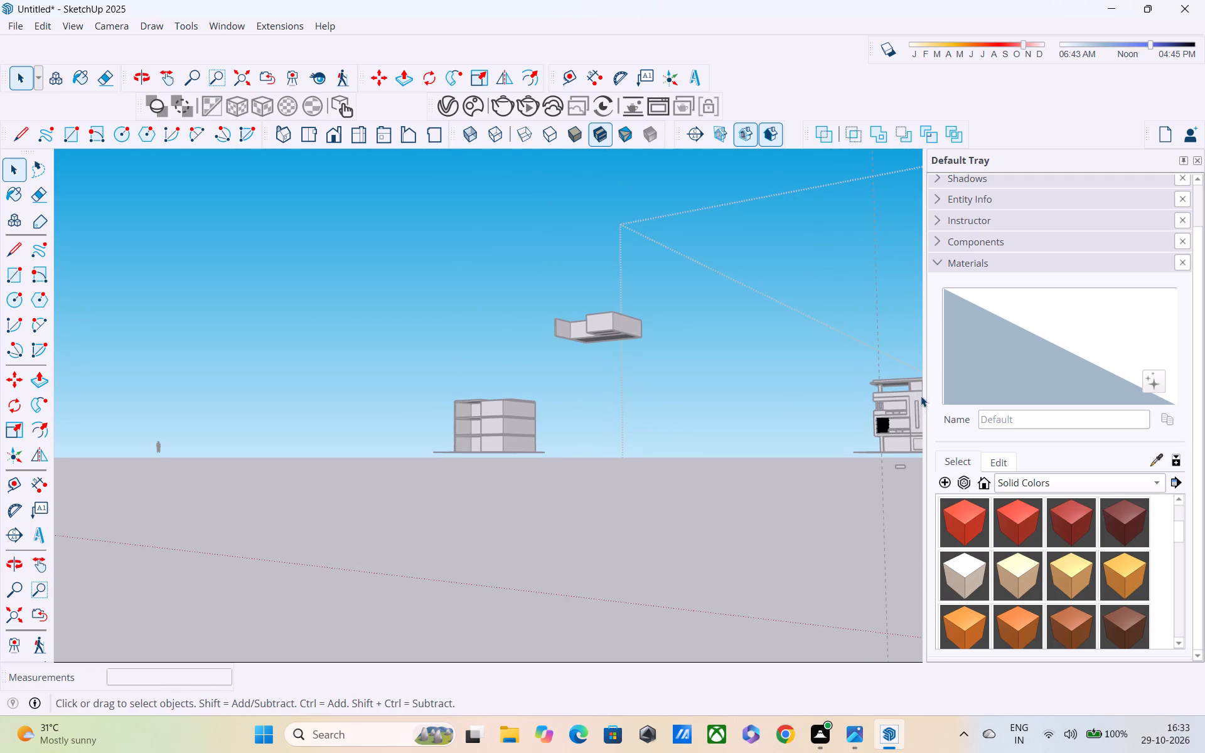
shift+middle_drag(915, 412, 677, 417)
scroll(719, 417, up, 8)
Thicken the first-floor hexagon mesh screen inward by scaling it 2.22 along green from the grip on its rear face, and deselect it.
click(648, 428)
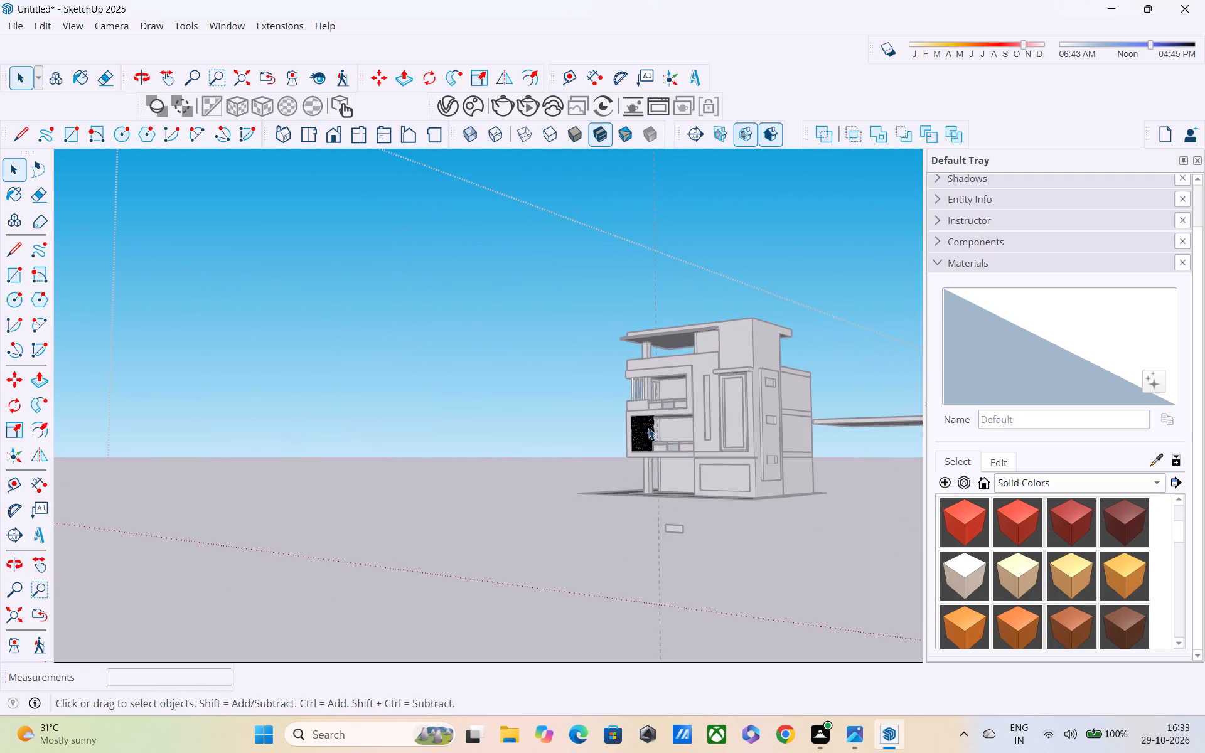
scroll(648, 428, up, 6)
scroll(640, 415, down, 5)
scroll(665, 412, up, 4)
scroll(664, 412, down, 1)
scroll(664, 412, up, 2)
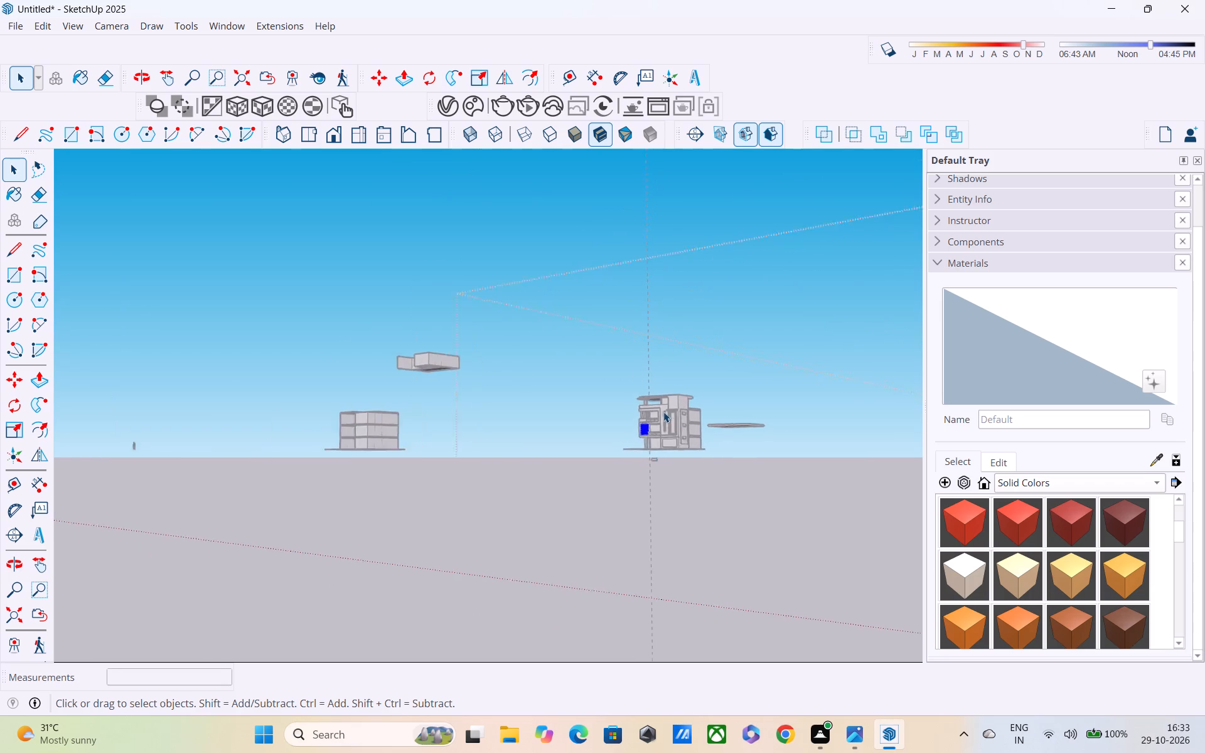
scroll(663, 412, up, 10)
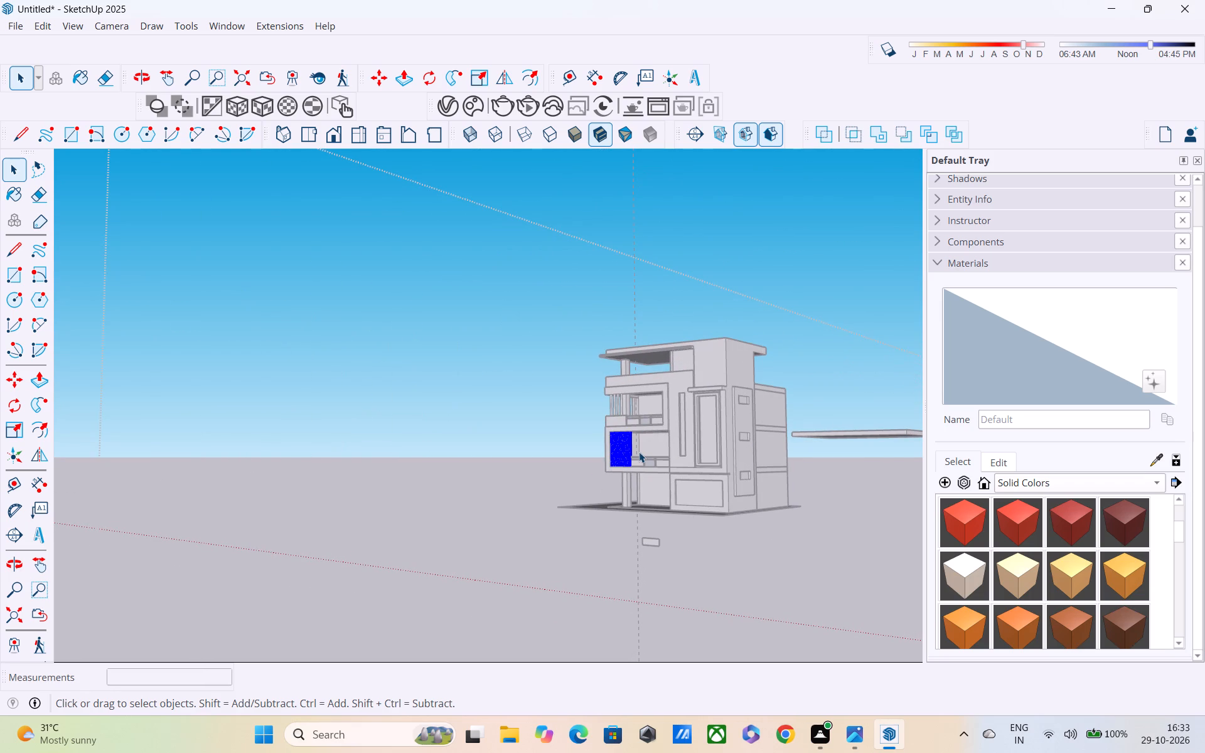
scroll(486, 455, up, 1)
scroll(560, 489, down, 9)
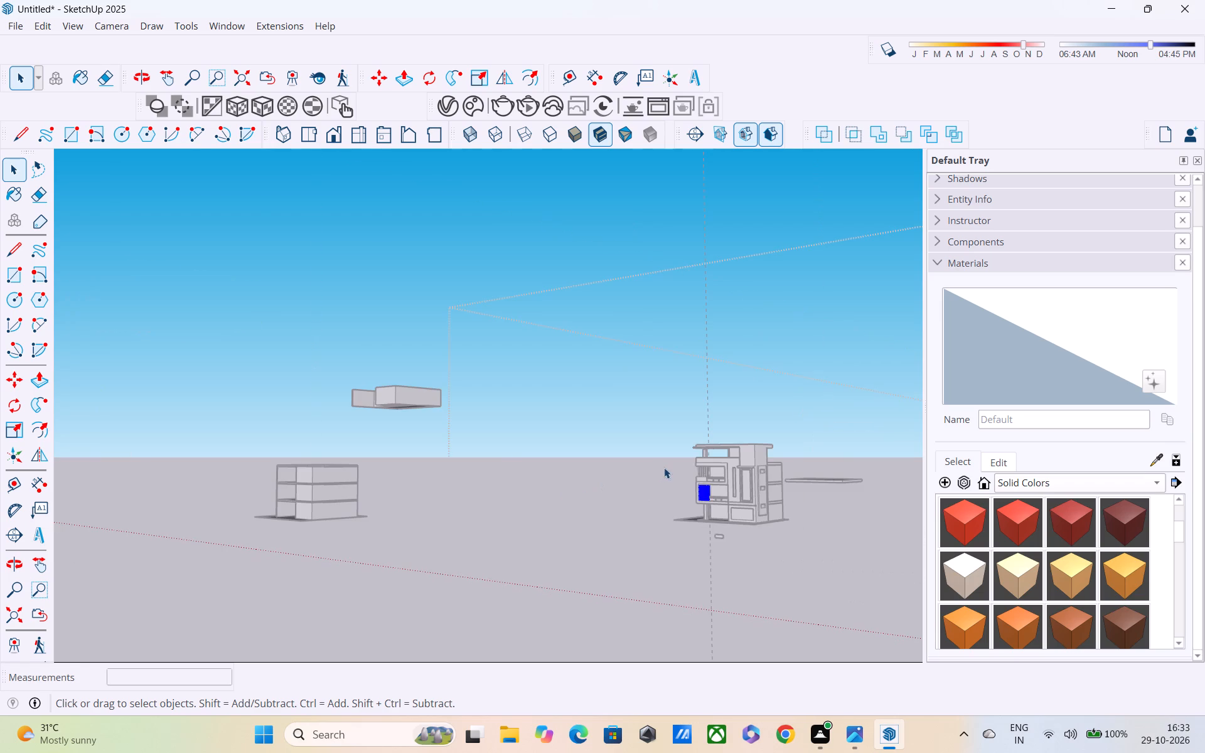
scroll(760, 486, up, 3)
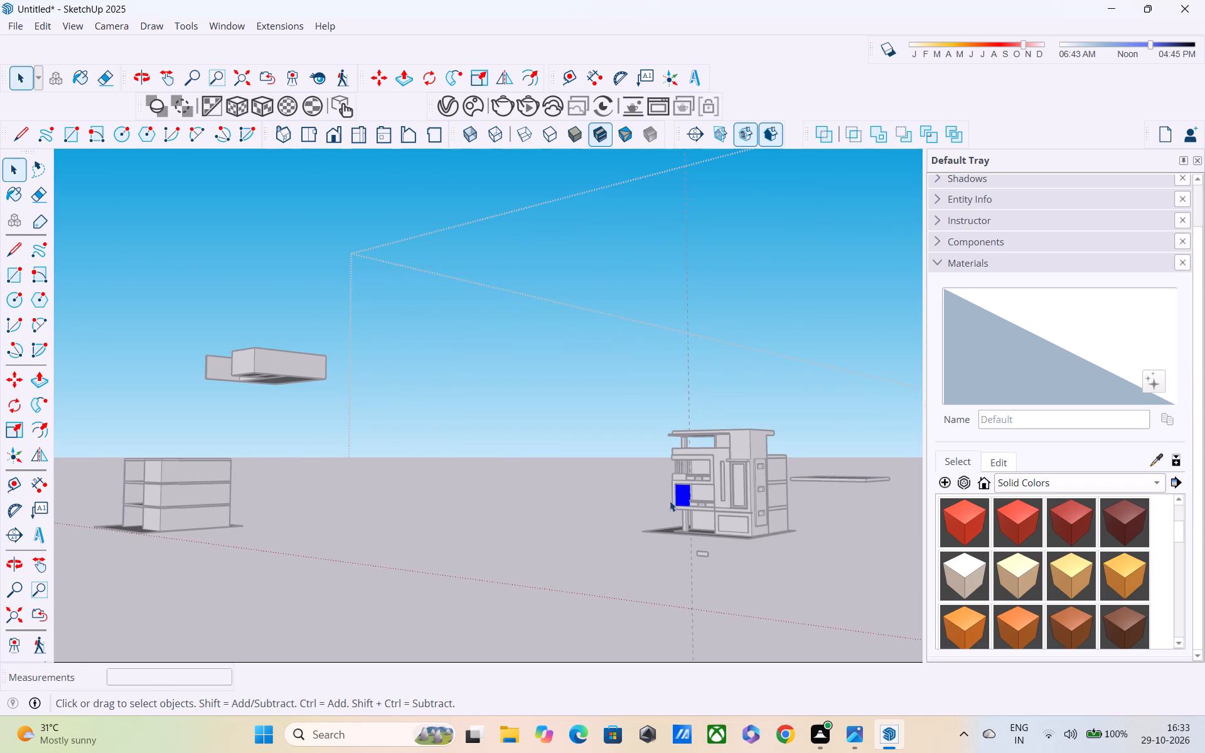
scroll(718, 488, up, 16)
middle_drag(678, 504, 629, 496)
scroll(671, 512, up, 8)
key(s)
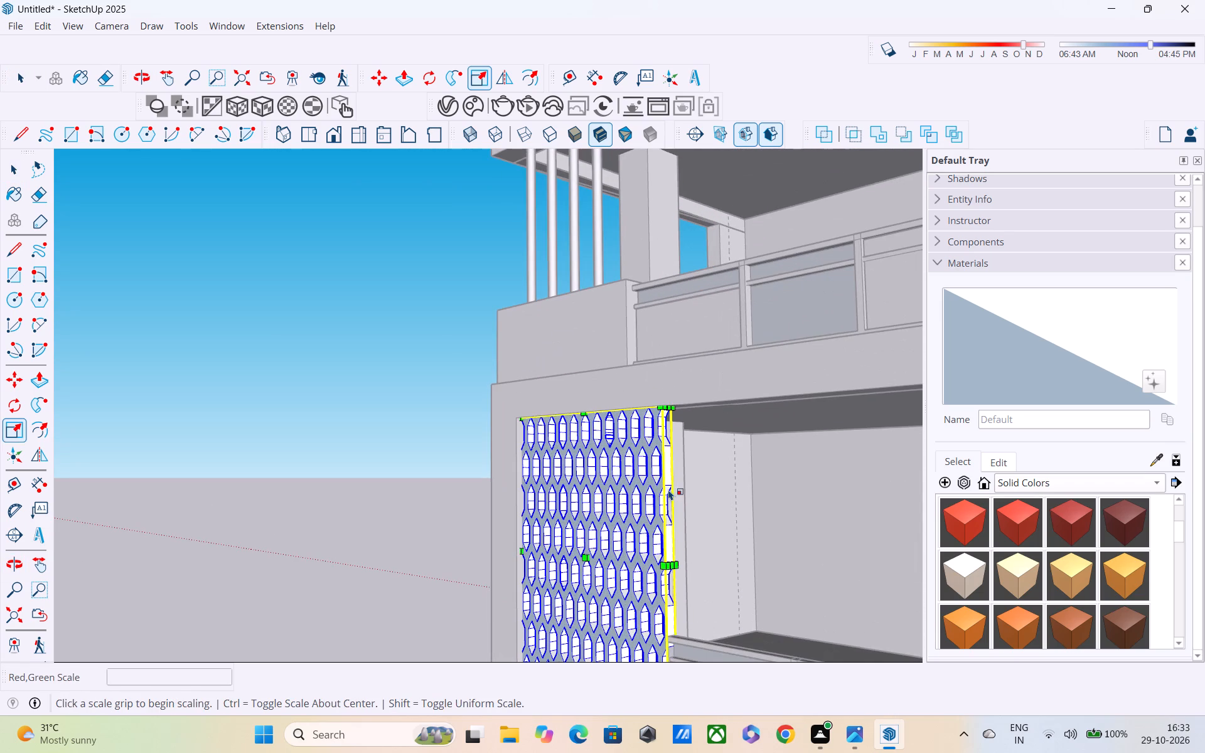
scroll(661, 493, up, 3)
middle_drag(651, 522, 431, 528)
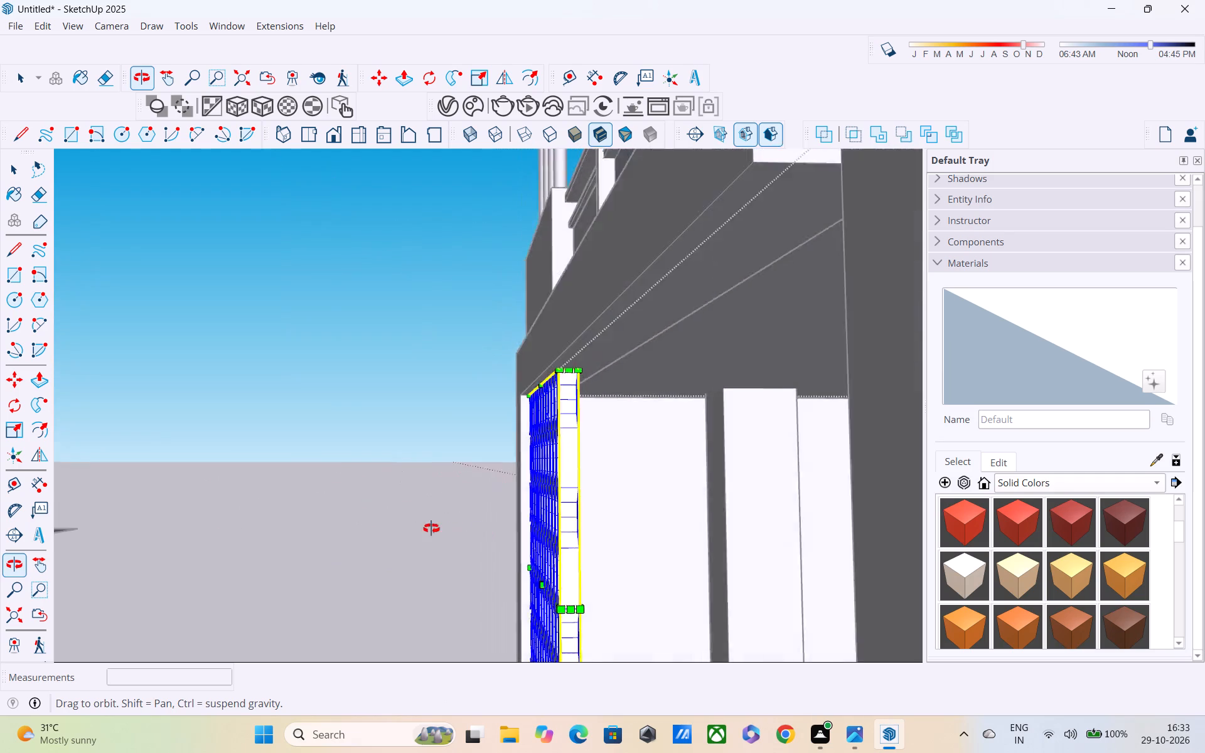
middle_drag(431, 528, 411, 526)
scroll(492, 531, up, 3)
scroll(524, 537, down, 4)
scroll(569, 548, up, 3)
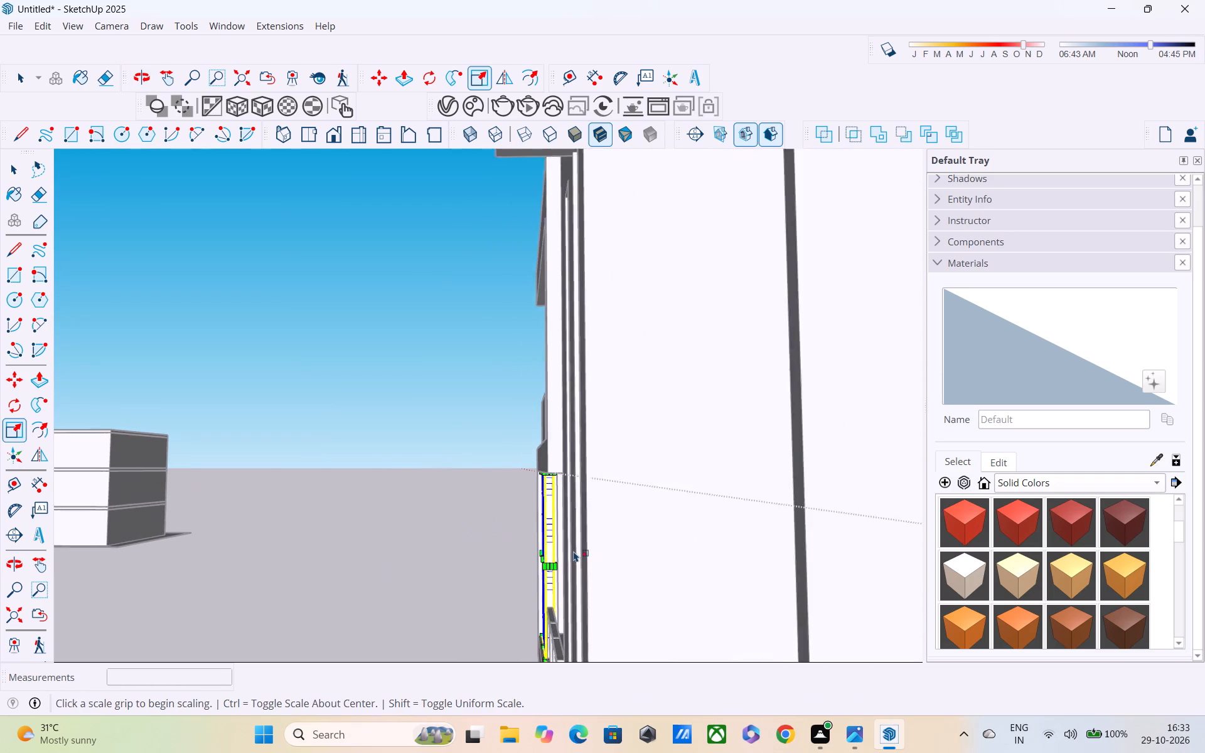
scroll(549, 572, up, 12)
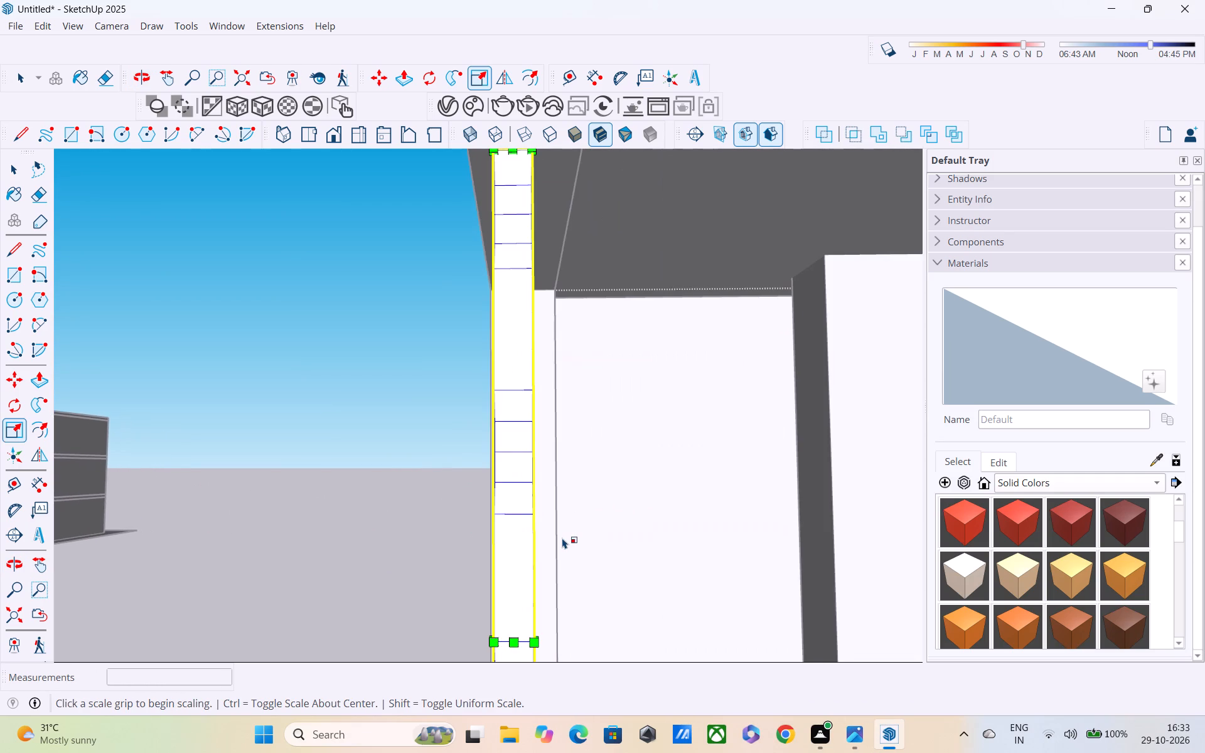
middle_drag(562, 537, 528, 546)
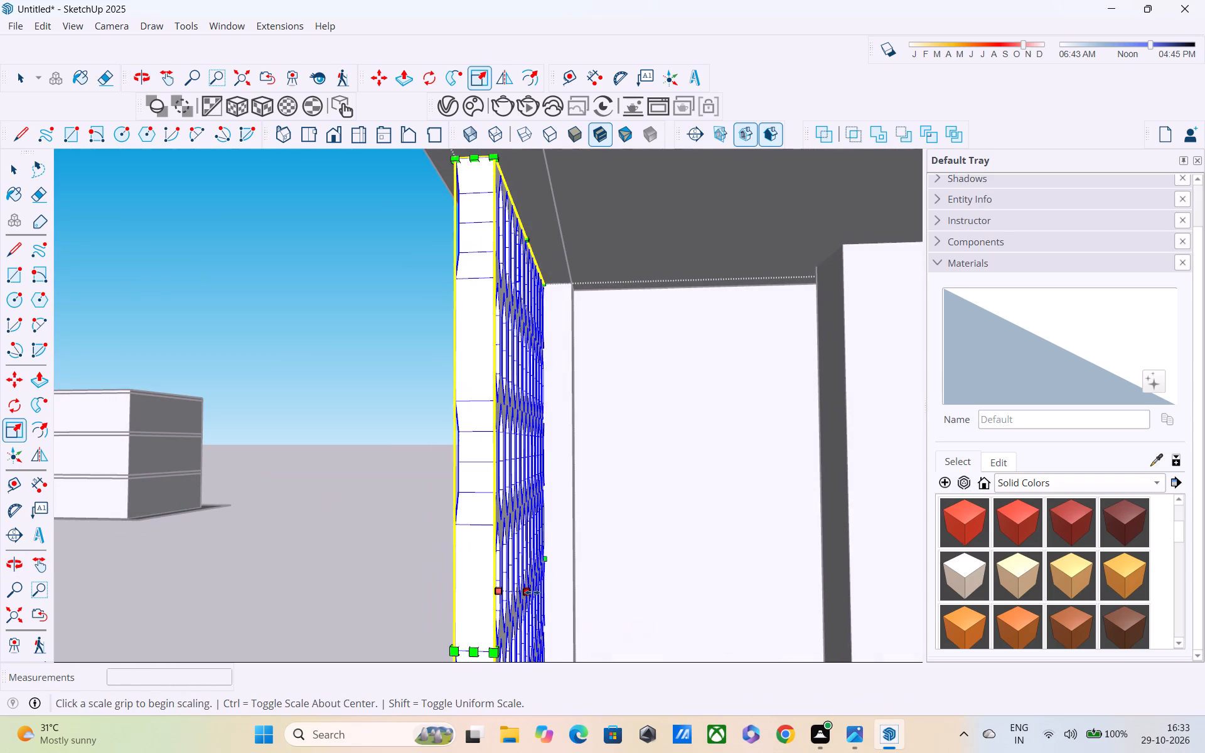
drag(532, 592, 562, 608)
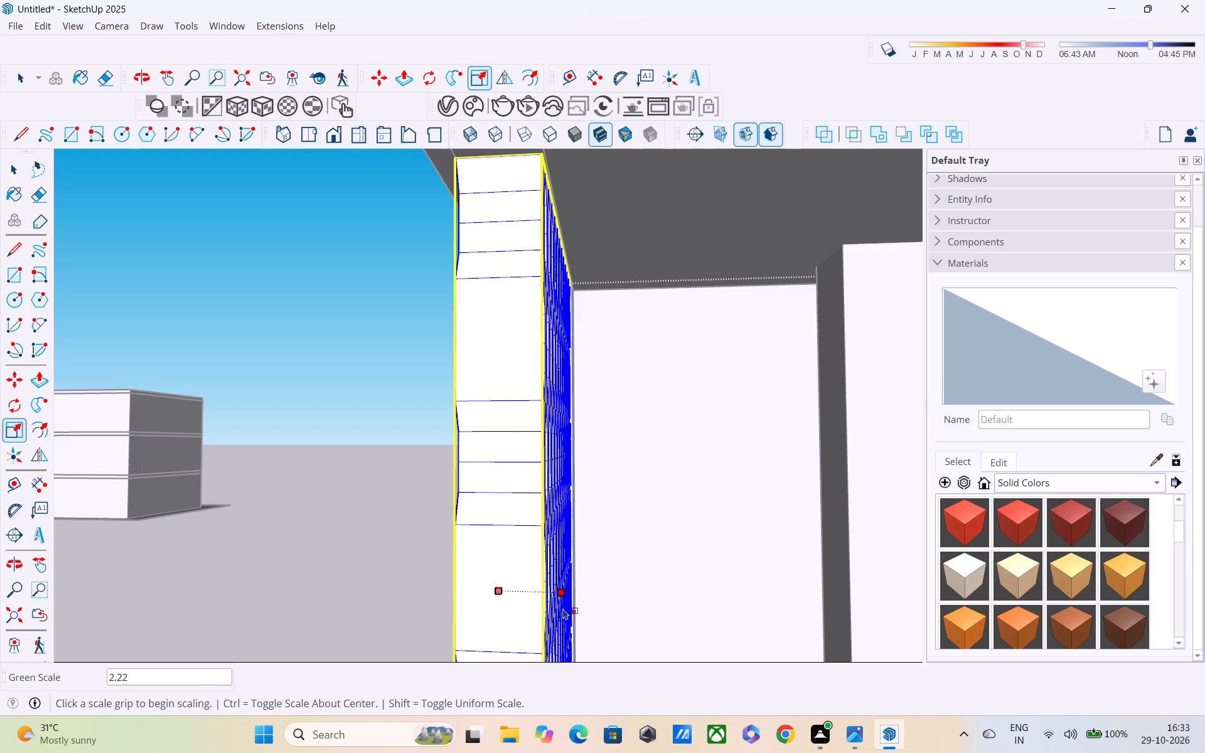
middle_drag(475, 510, 664, 533)
scroll(676, 505, down, 7)
key(space)
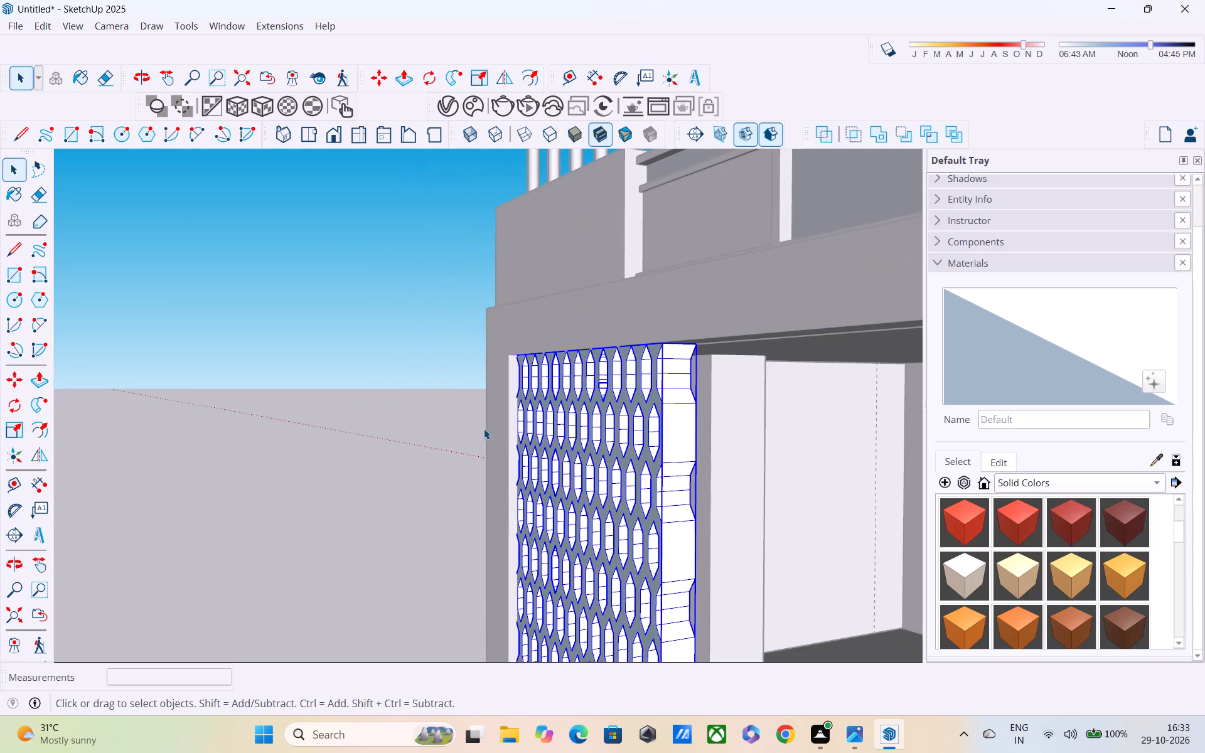
click(434, 419)
Exit the open mesh group to return to the whole model with the multi-storey building in view.
middle_drag(476, 438, 735, 449)
scroll(772, 429, down, 6)
middle_drag(768, 441, 786, 419)
scroll(786, 426, down, 4)
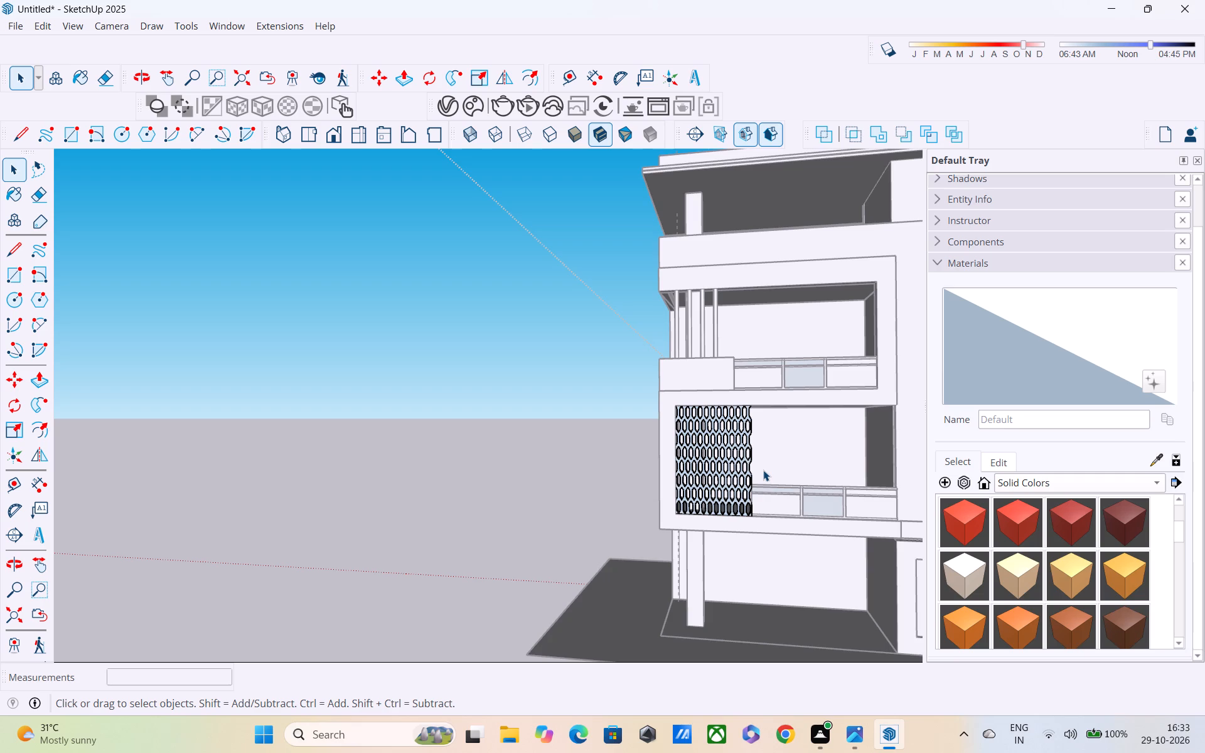
scroll(764, 470, down, 4)
middle_drag(772, 473, 776, 400)
scroll(776, 420, down, 4)
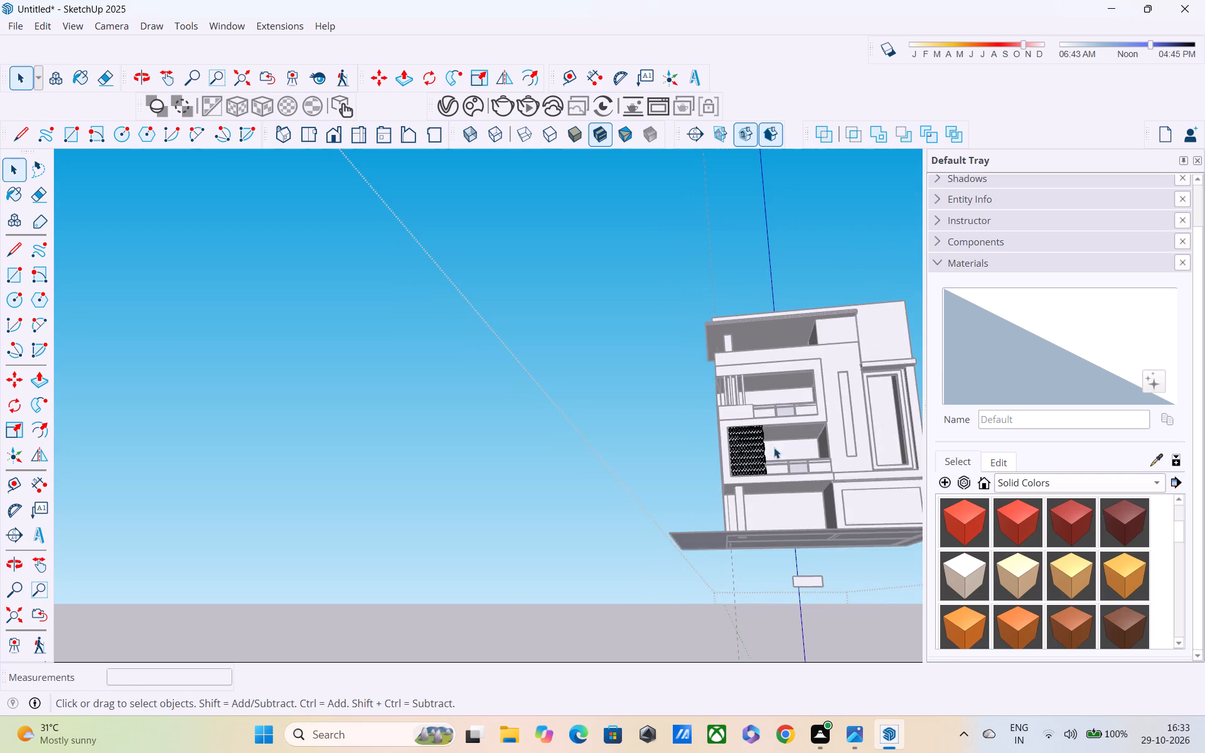
middle_drag(774, 473, 769, 541)
scroll(763, 533, down, 4)
key(Escape)
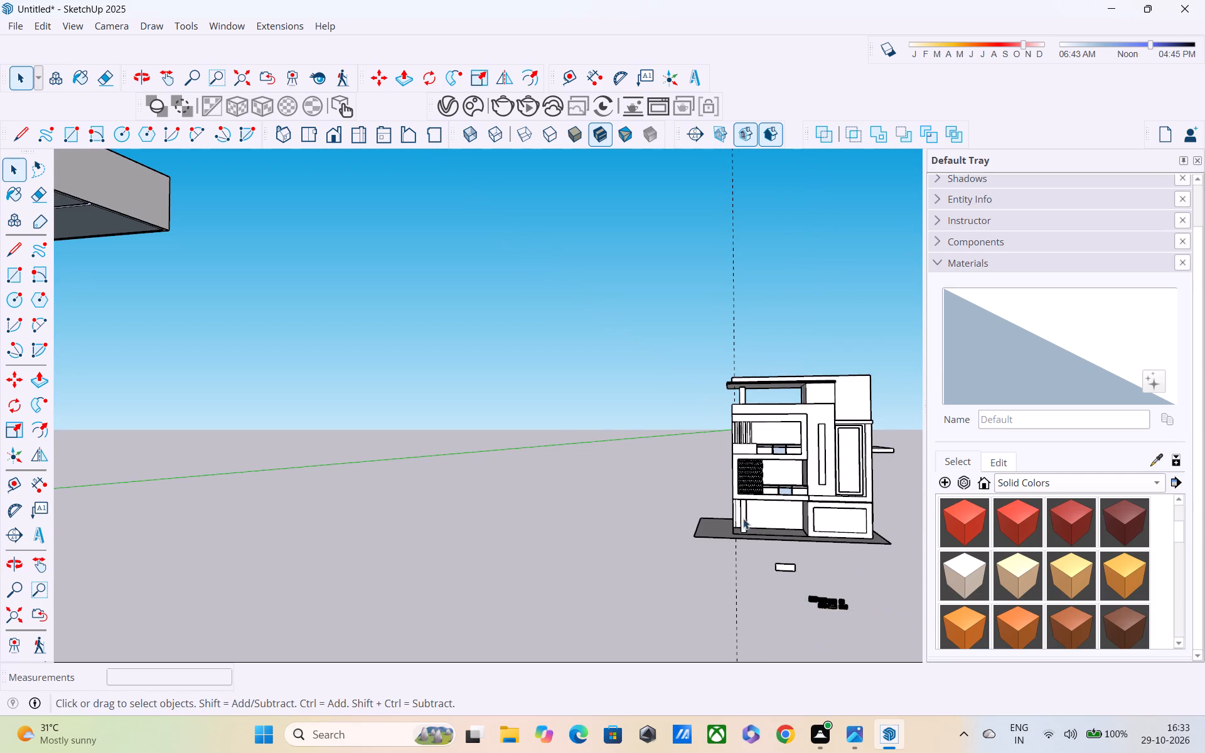
key(space)
Delete the small loose rectangular piece lying in front of the multi-storey building.
shift+middle_drag(798, 552, 618, 530)
shift+scroll(618, 530, up, 1)
scroll(631, 545, up, 2)
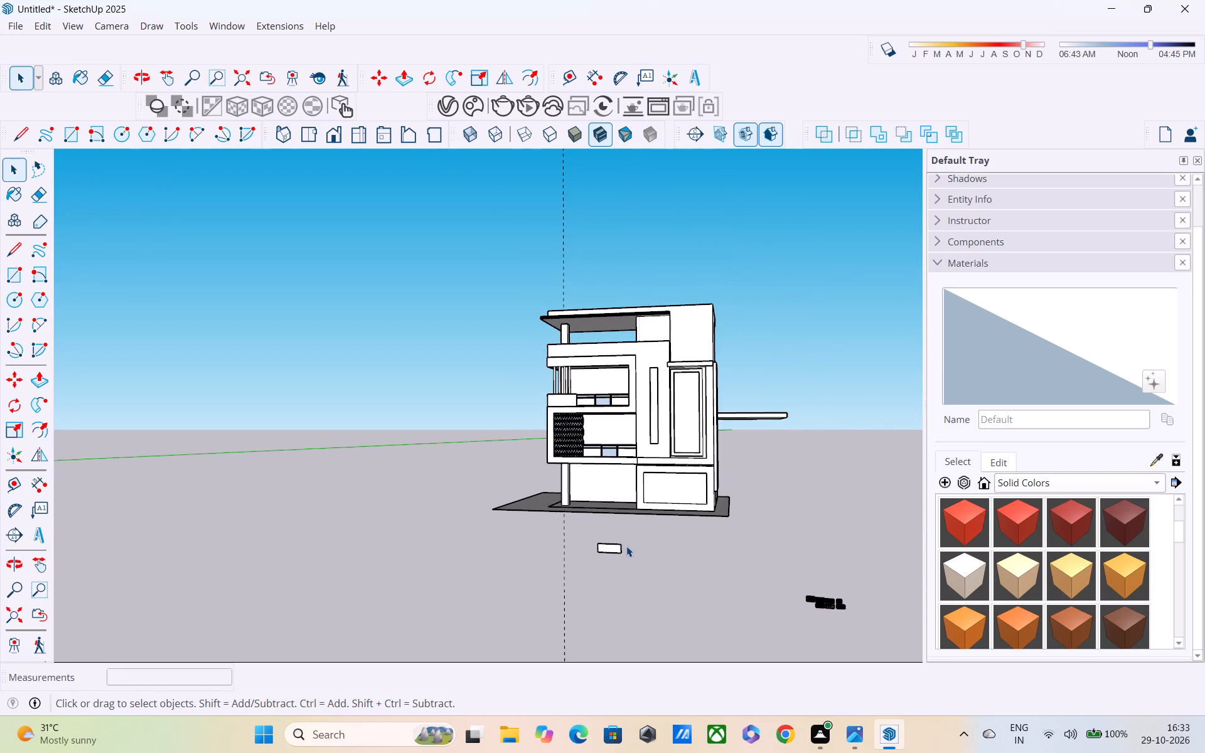
drag(584, 528, 633, 573)
key(Delete)
Delete the leftover mesh pieces near the origin from inside the mesh group, keeping the balcony screen, and exit the group.
scroll(685, 578, down, 1)
drag(788, 568, 863, 642)
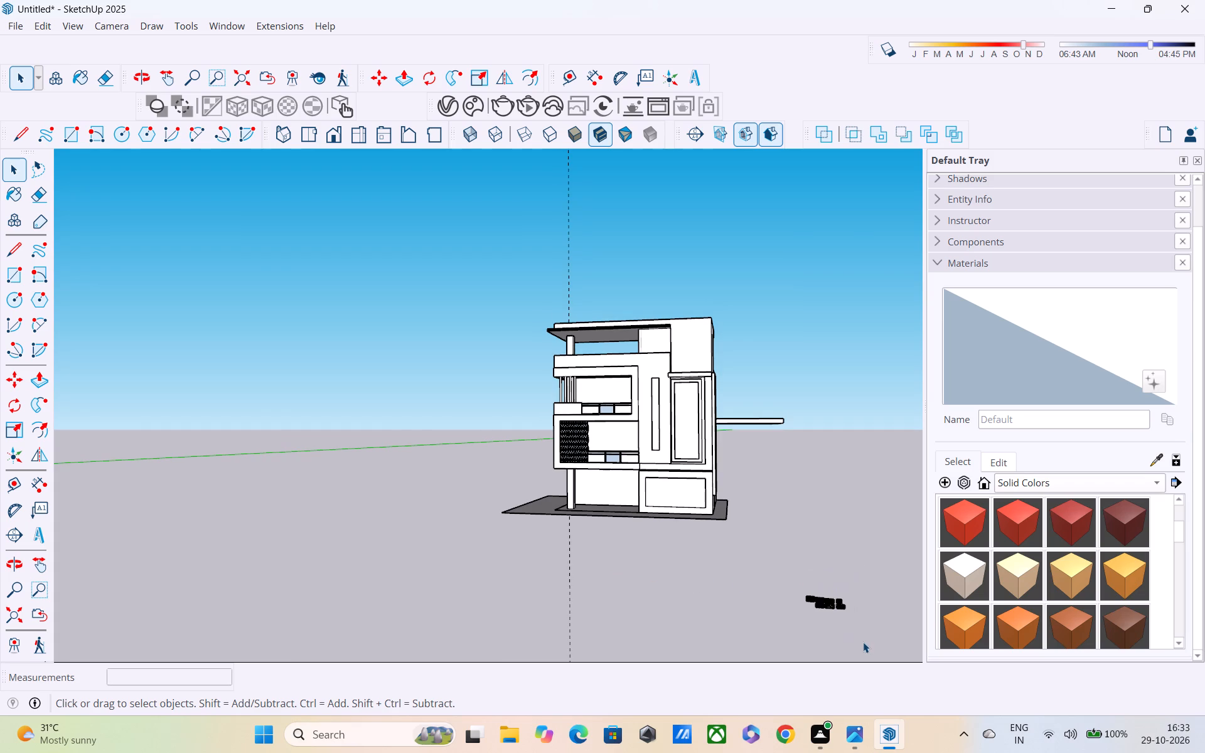
click(822, 609)
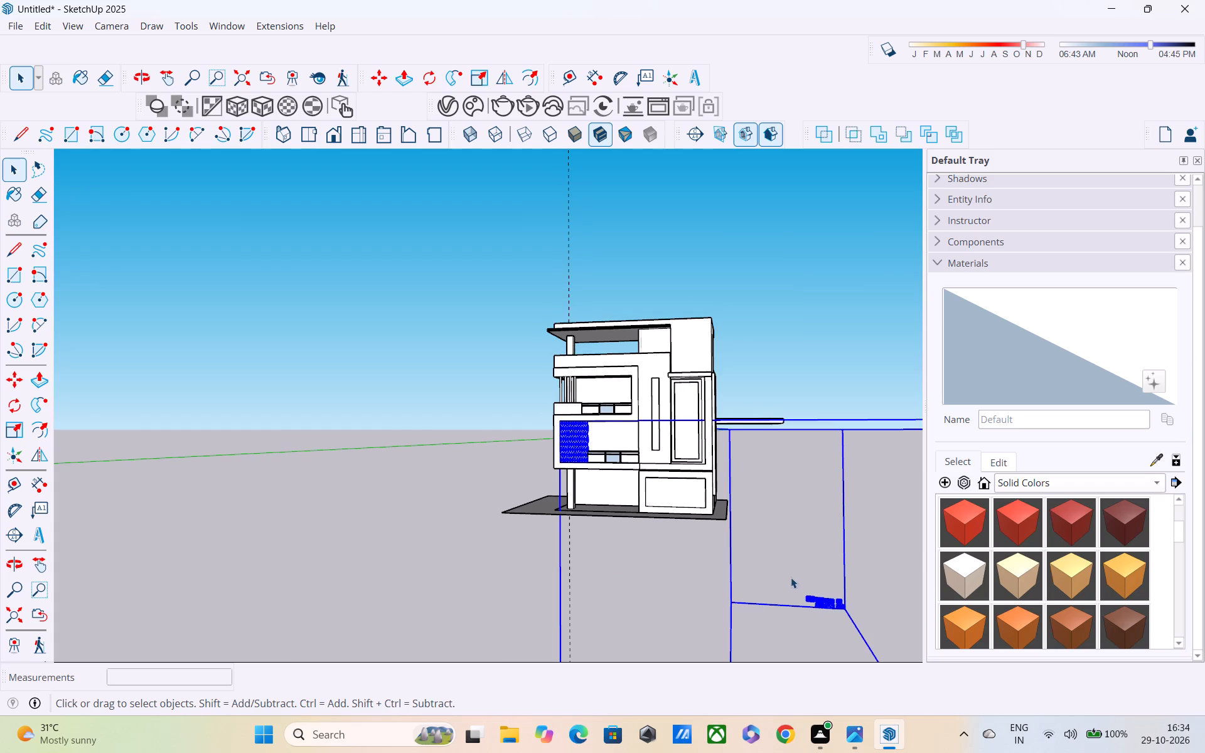
double_click(808, 598)
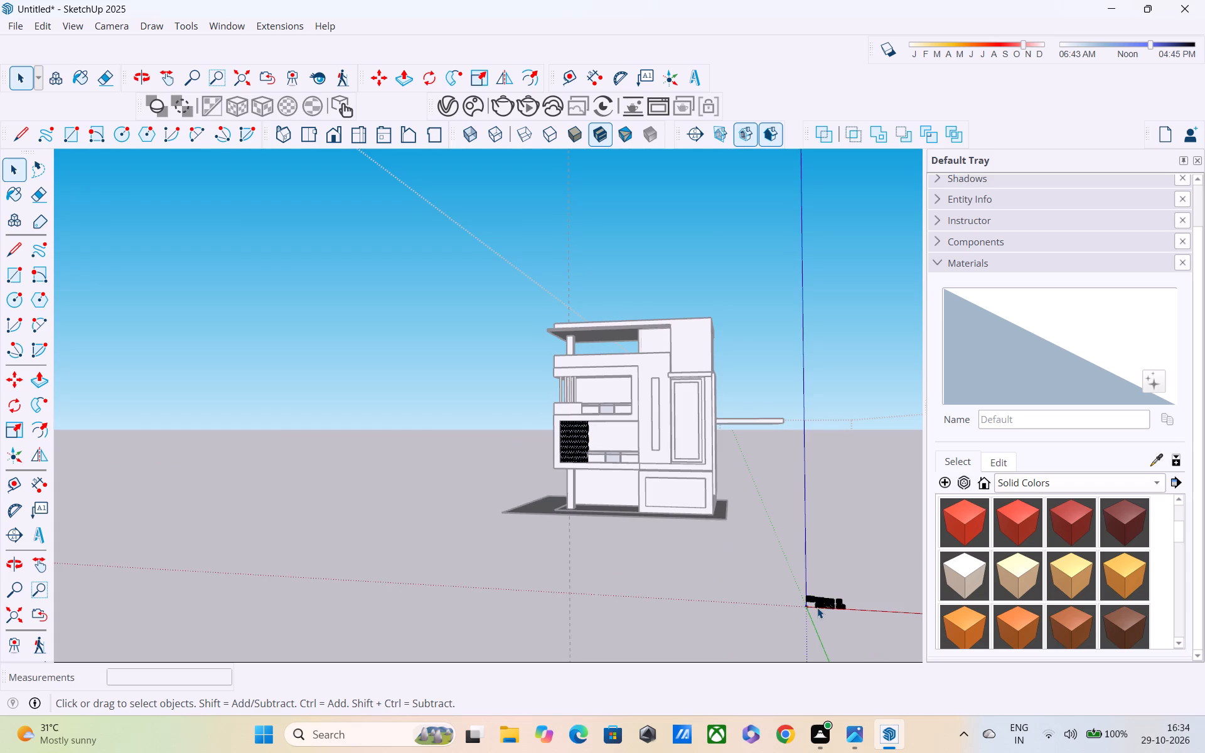
drag(789, 580, 865, 633)
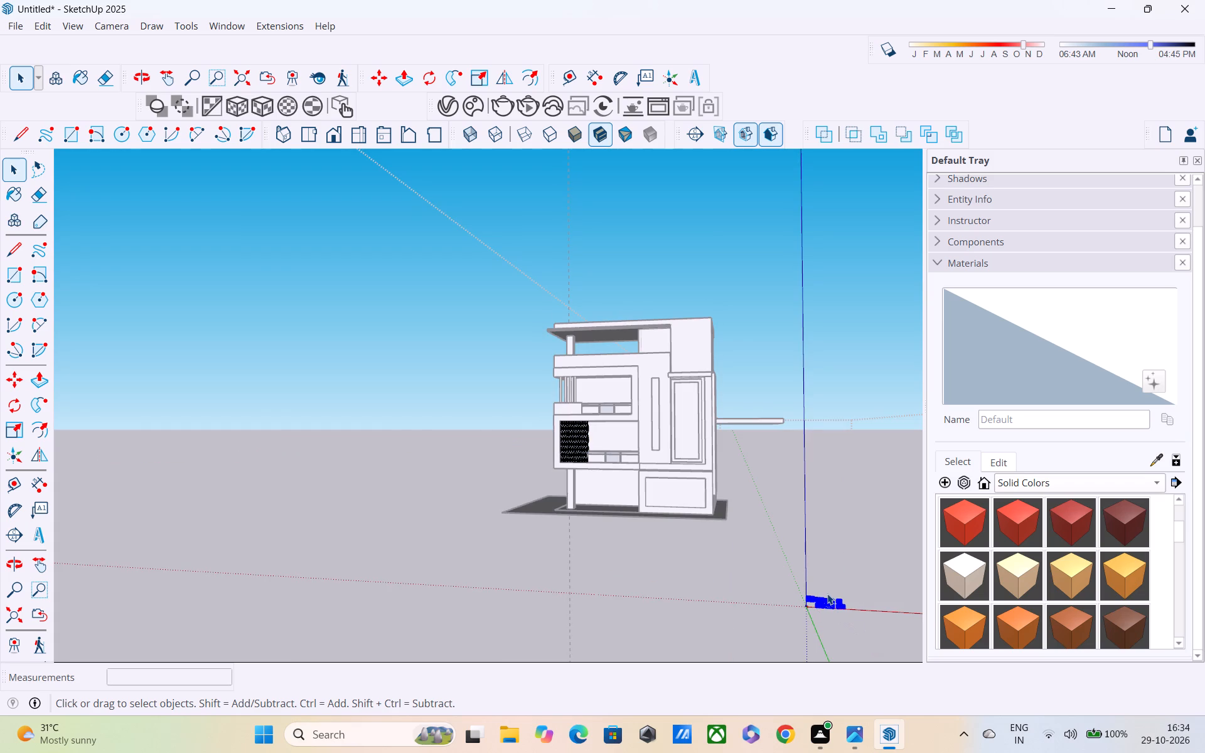
key(Delete)
scroll(809, 564, down, 1)
scroll(673, 500, up, 3)
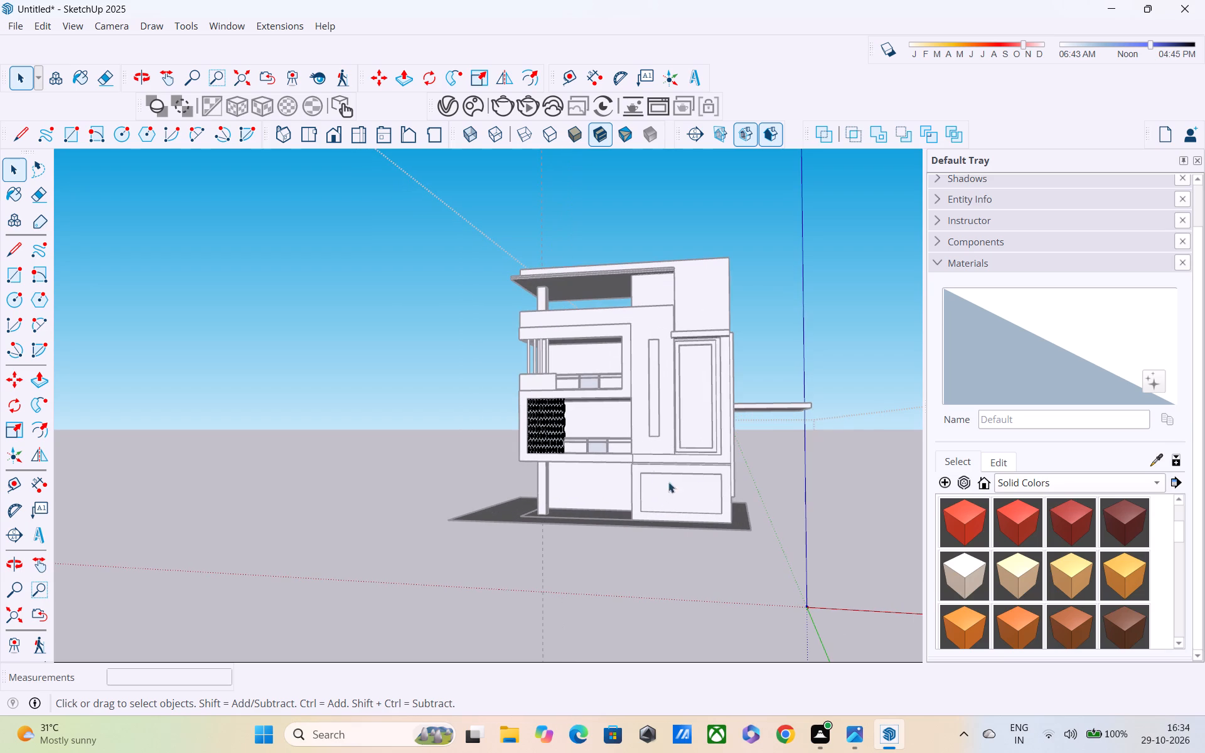
key(space)
click(839, 330)
scroll(803, 363, up, 3)
double_click(769, 324)
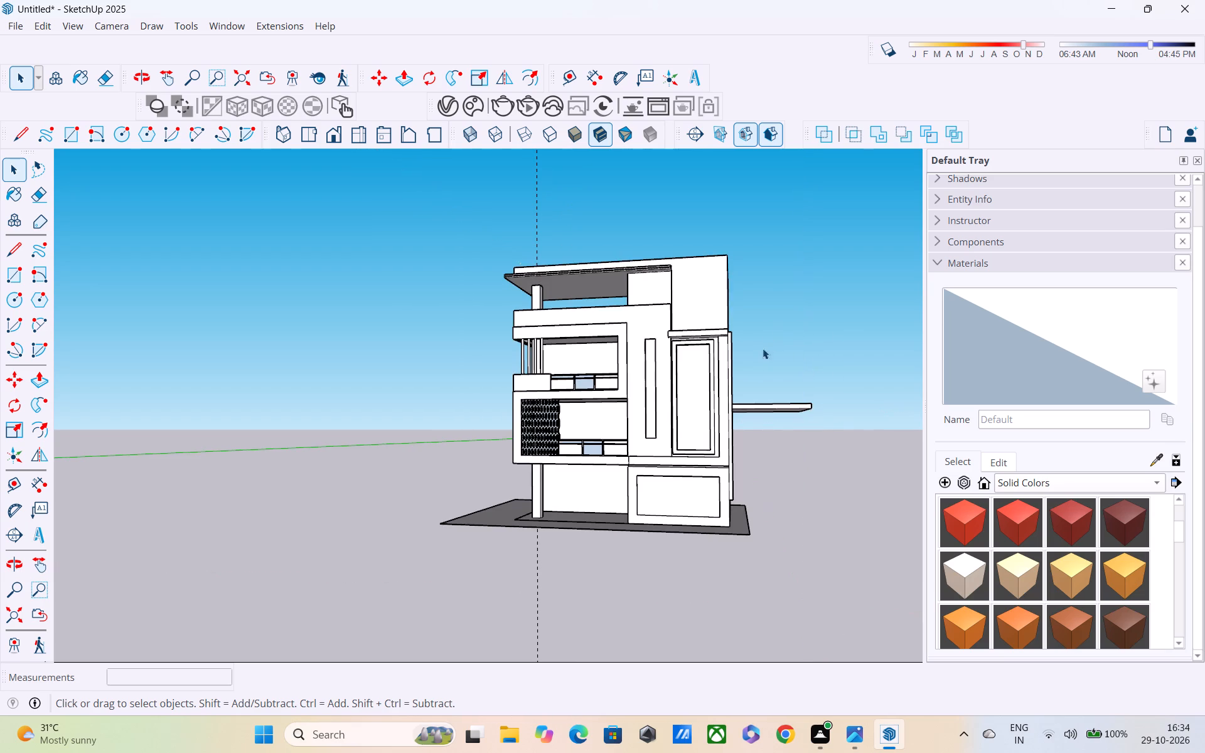
scroll(658, 403, up, 5)
middle_drag(559, 456, 567, 498)
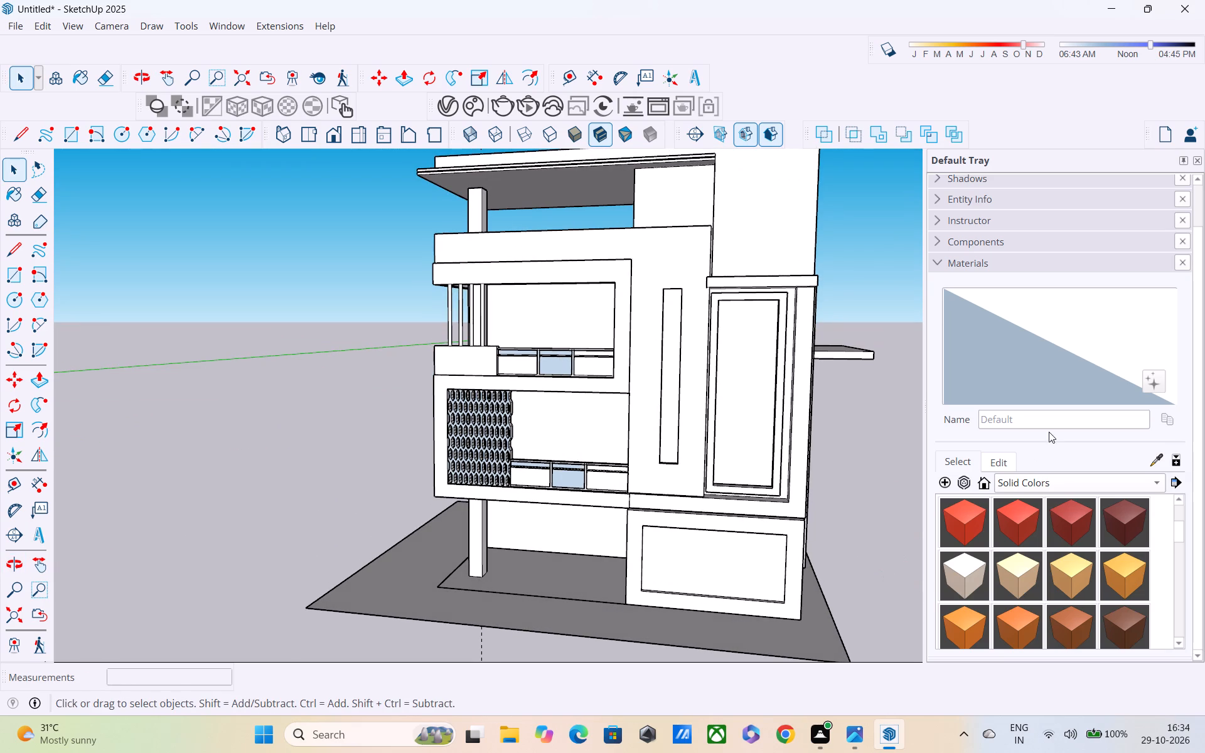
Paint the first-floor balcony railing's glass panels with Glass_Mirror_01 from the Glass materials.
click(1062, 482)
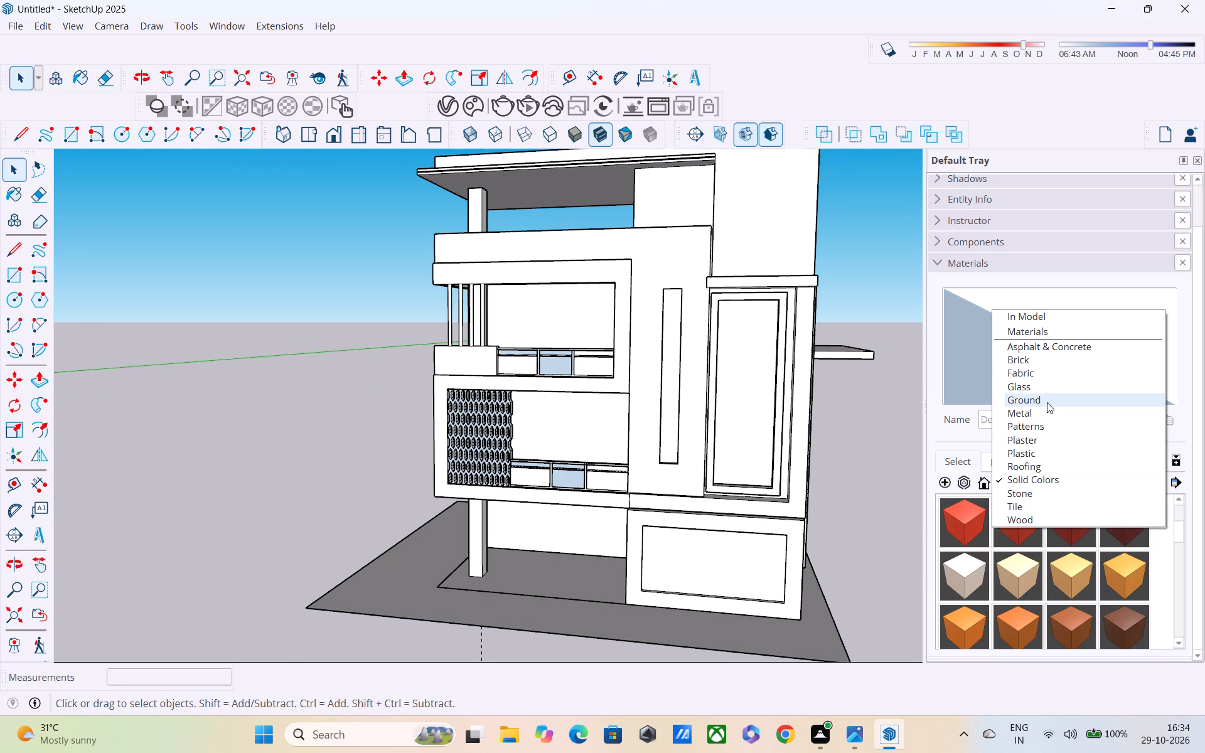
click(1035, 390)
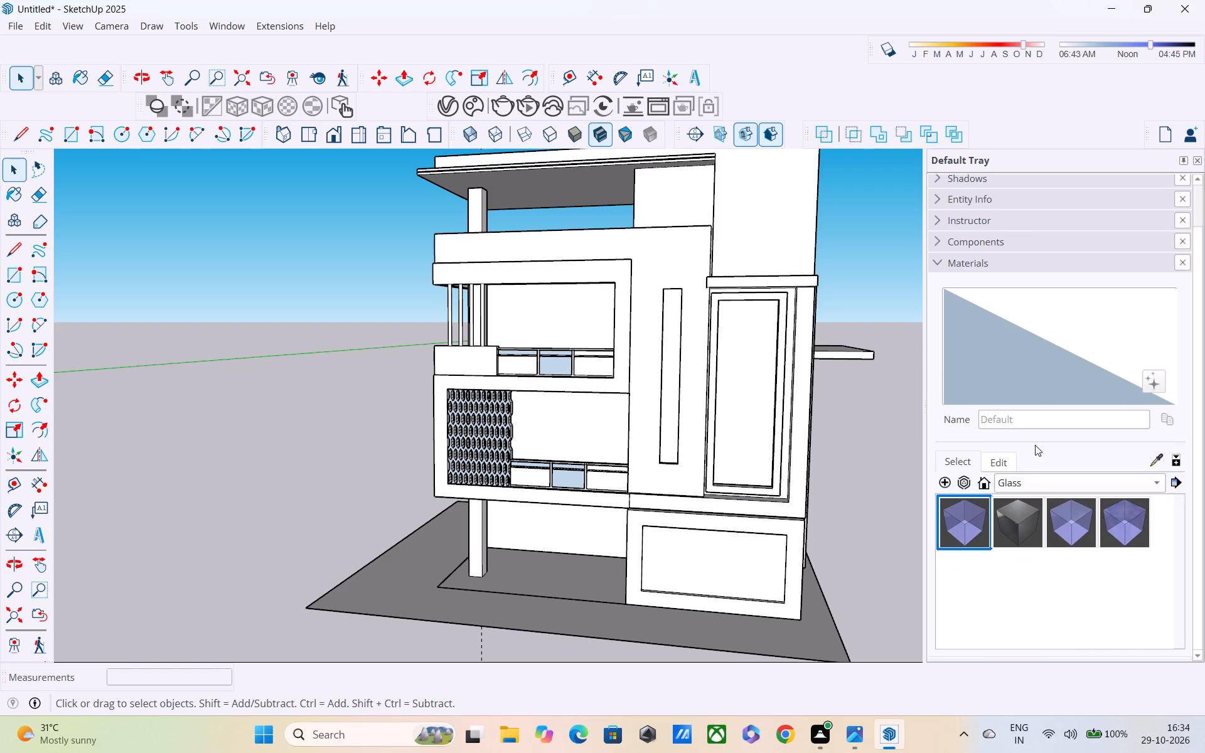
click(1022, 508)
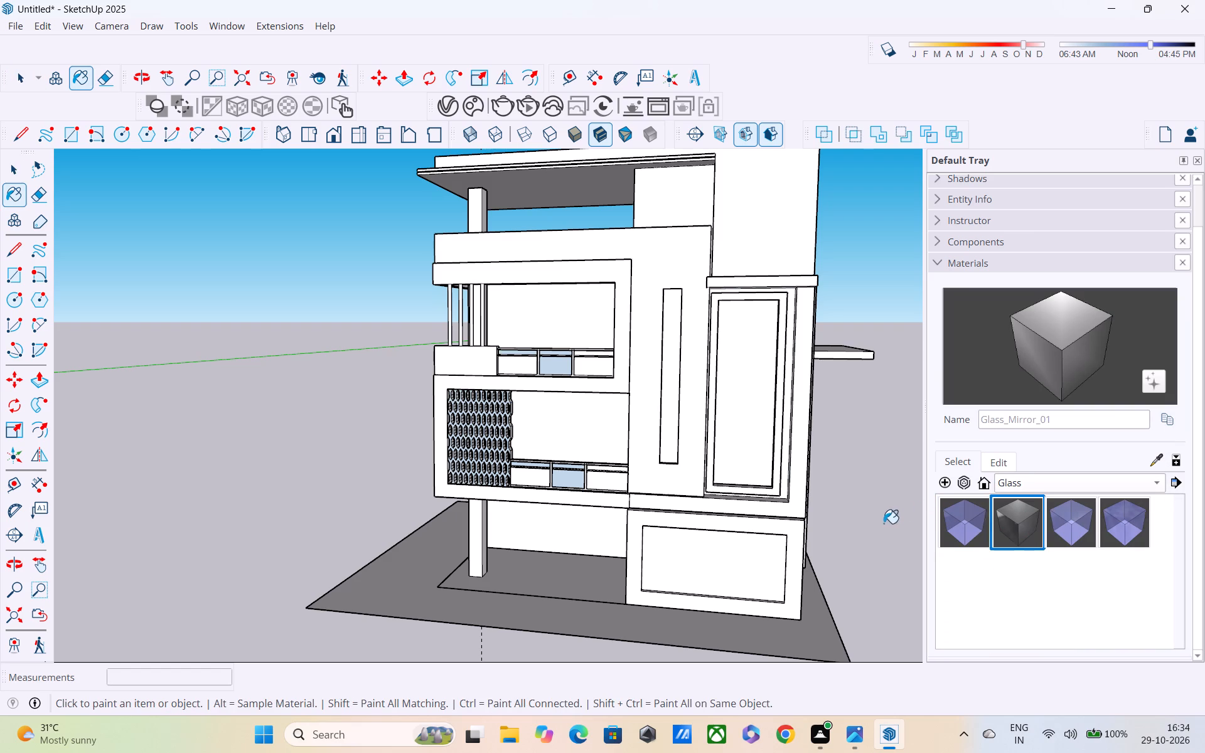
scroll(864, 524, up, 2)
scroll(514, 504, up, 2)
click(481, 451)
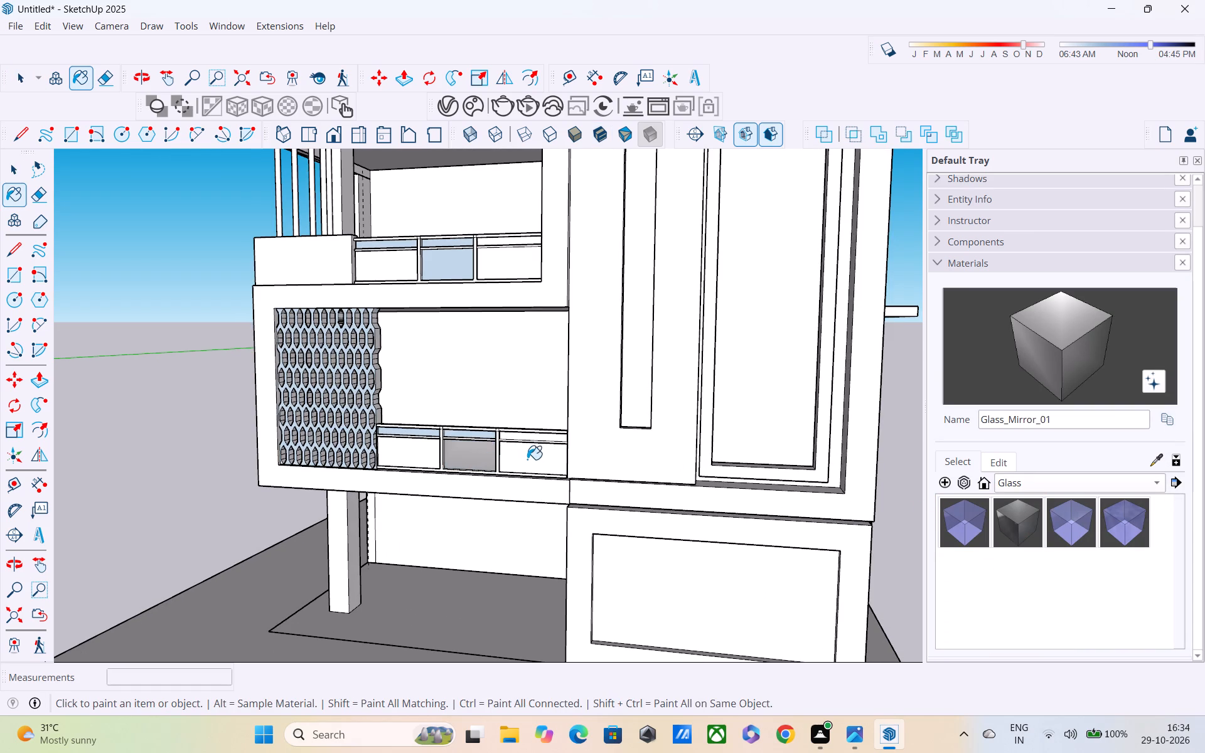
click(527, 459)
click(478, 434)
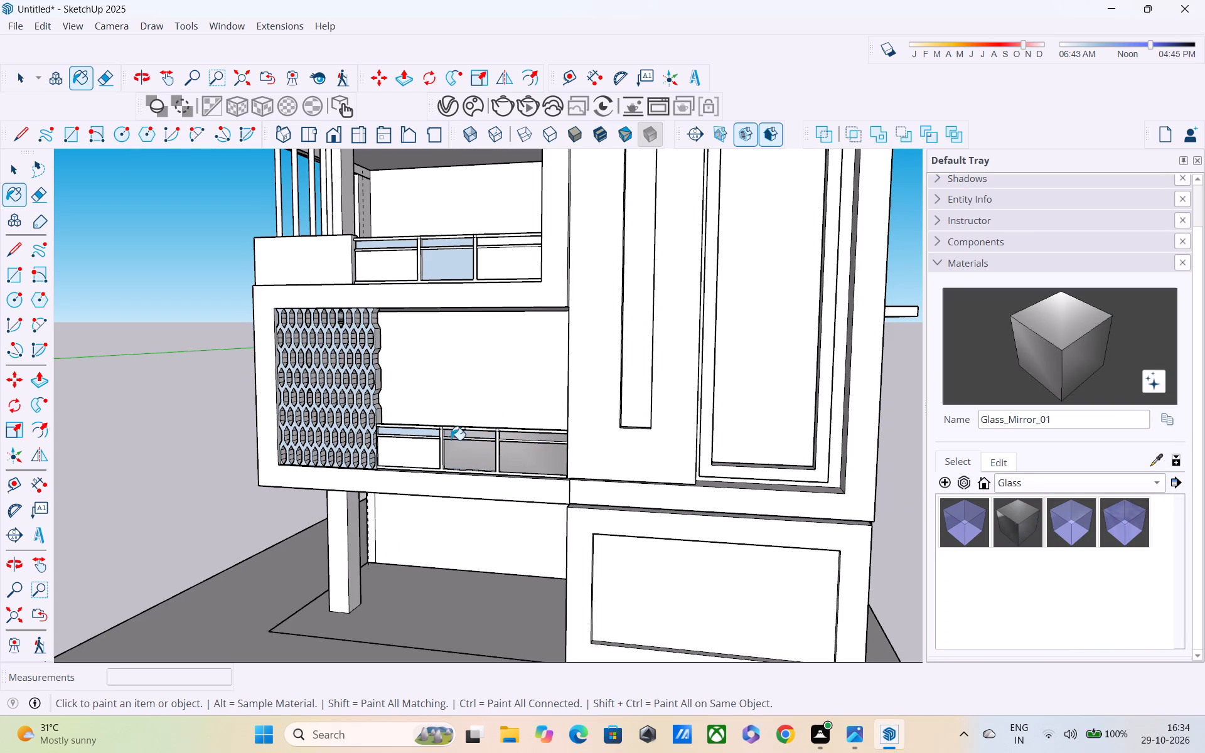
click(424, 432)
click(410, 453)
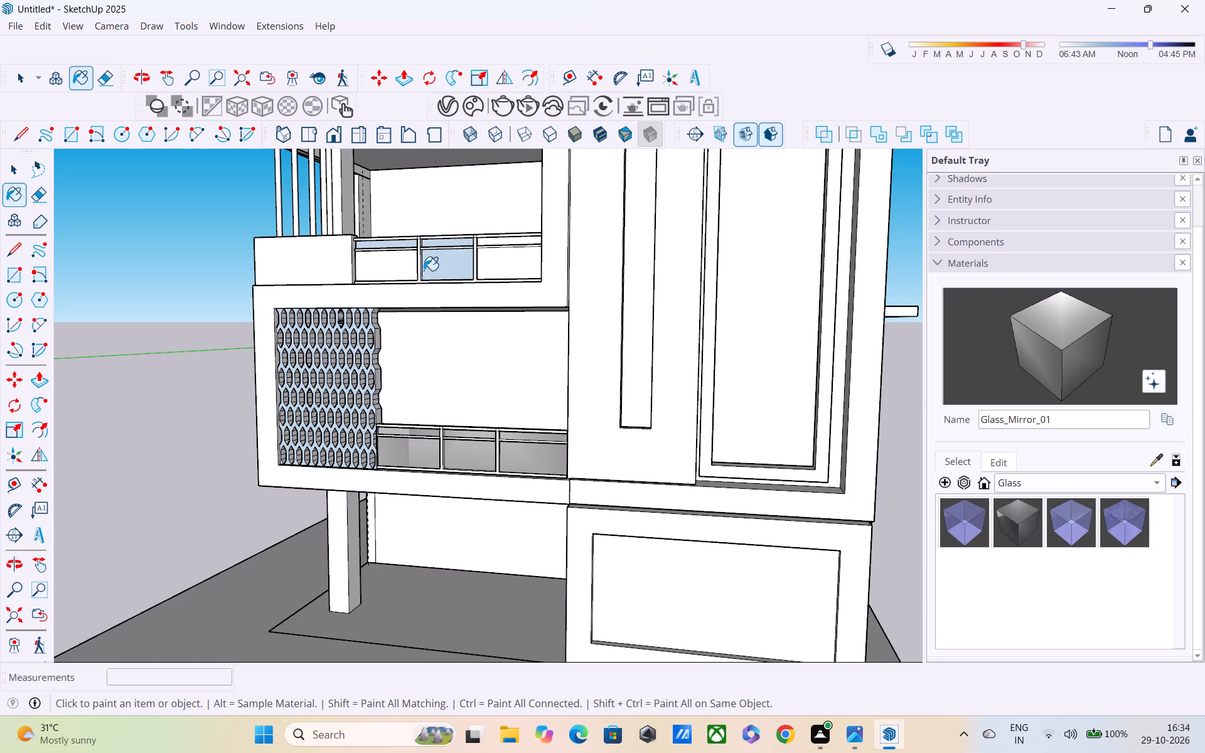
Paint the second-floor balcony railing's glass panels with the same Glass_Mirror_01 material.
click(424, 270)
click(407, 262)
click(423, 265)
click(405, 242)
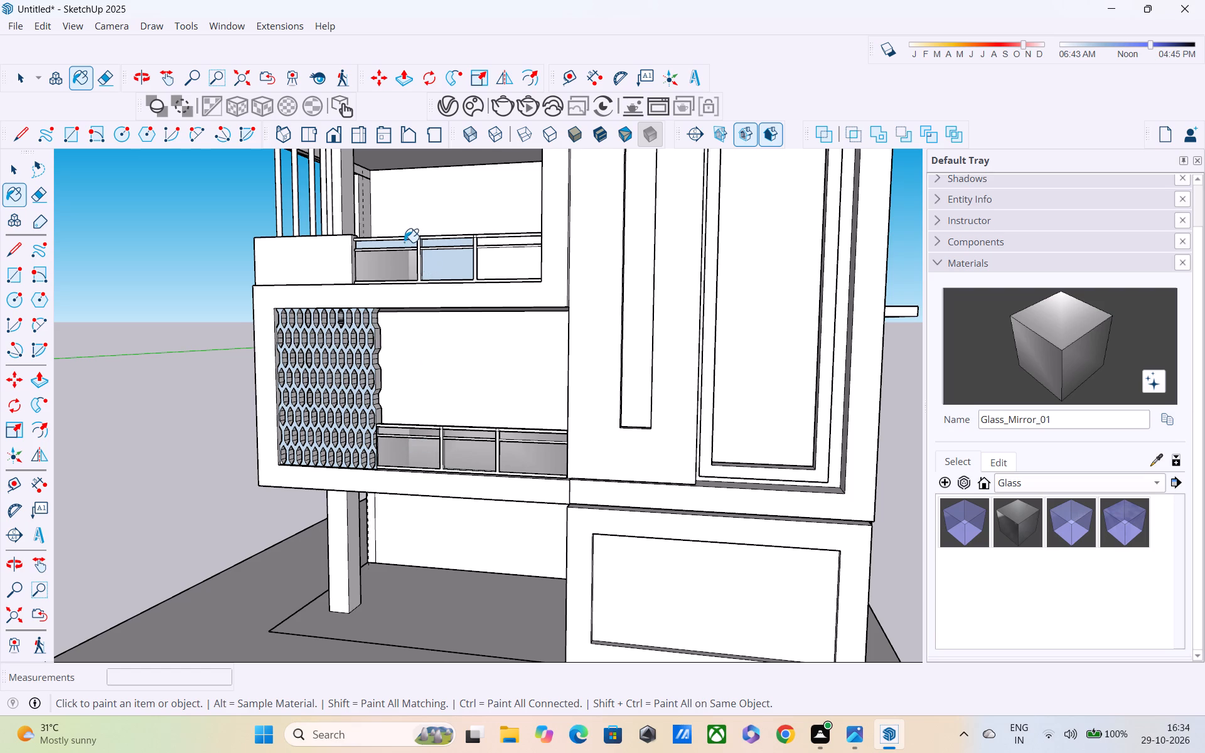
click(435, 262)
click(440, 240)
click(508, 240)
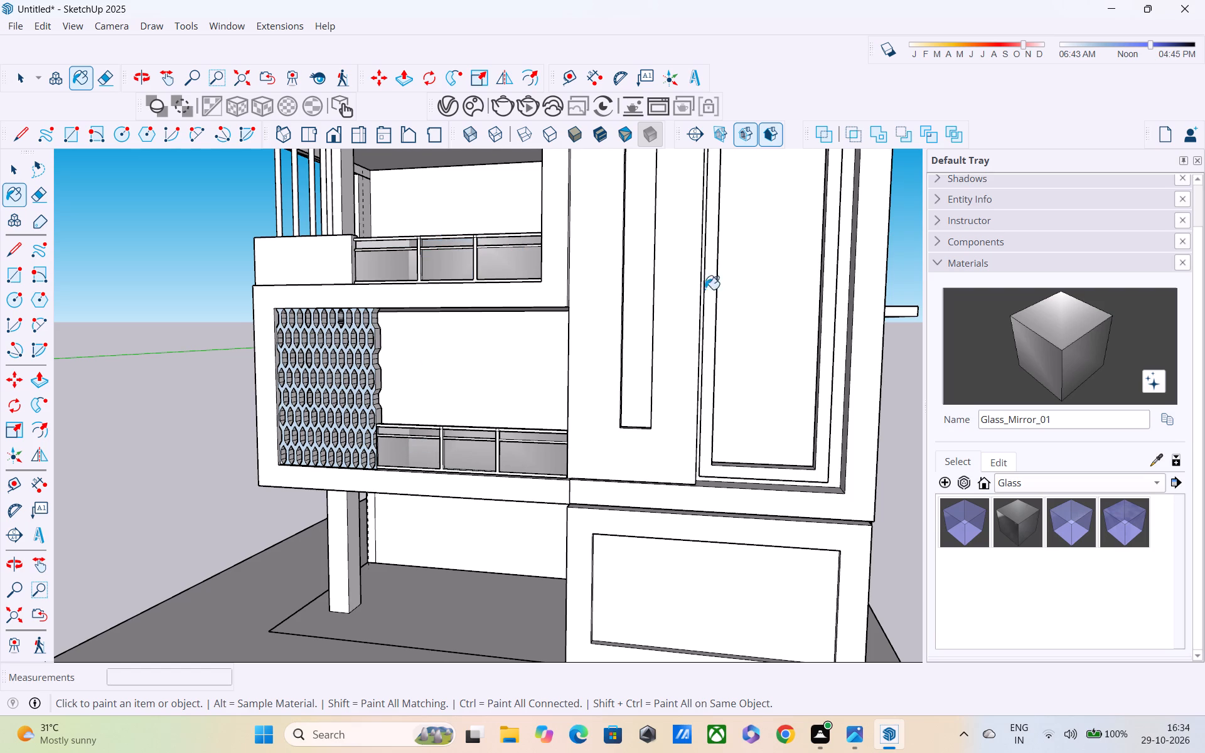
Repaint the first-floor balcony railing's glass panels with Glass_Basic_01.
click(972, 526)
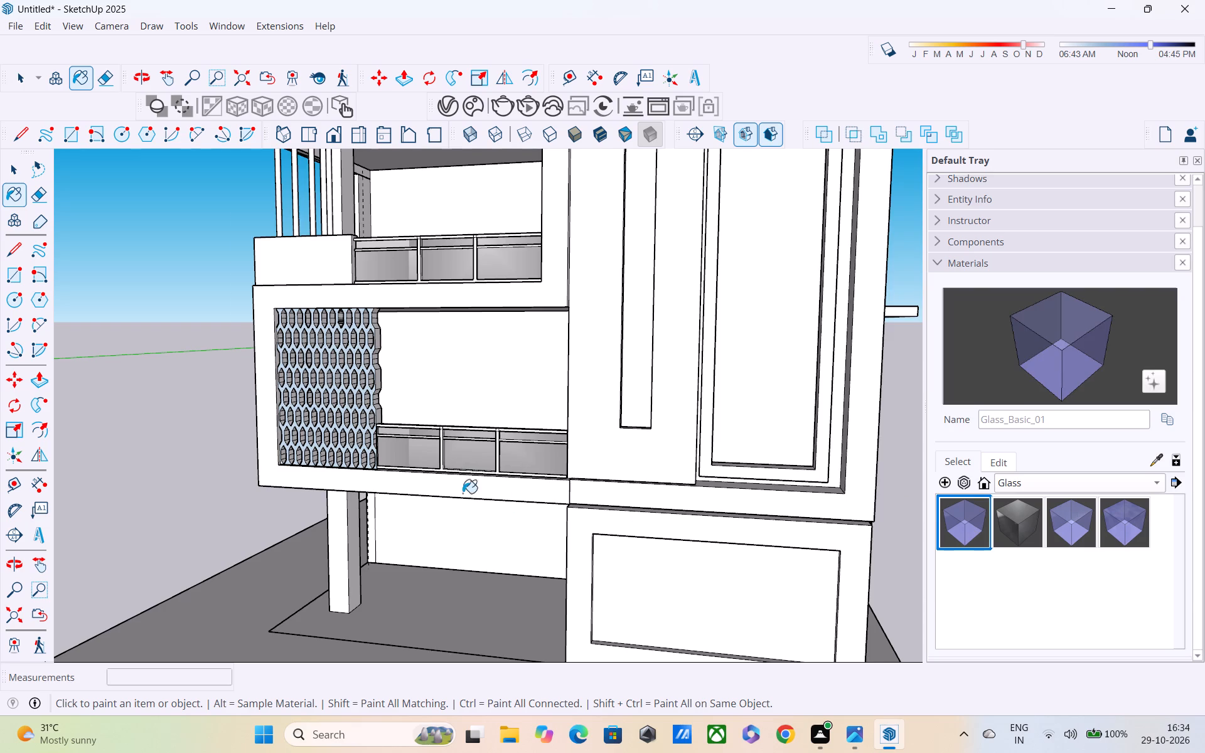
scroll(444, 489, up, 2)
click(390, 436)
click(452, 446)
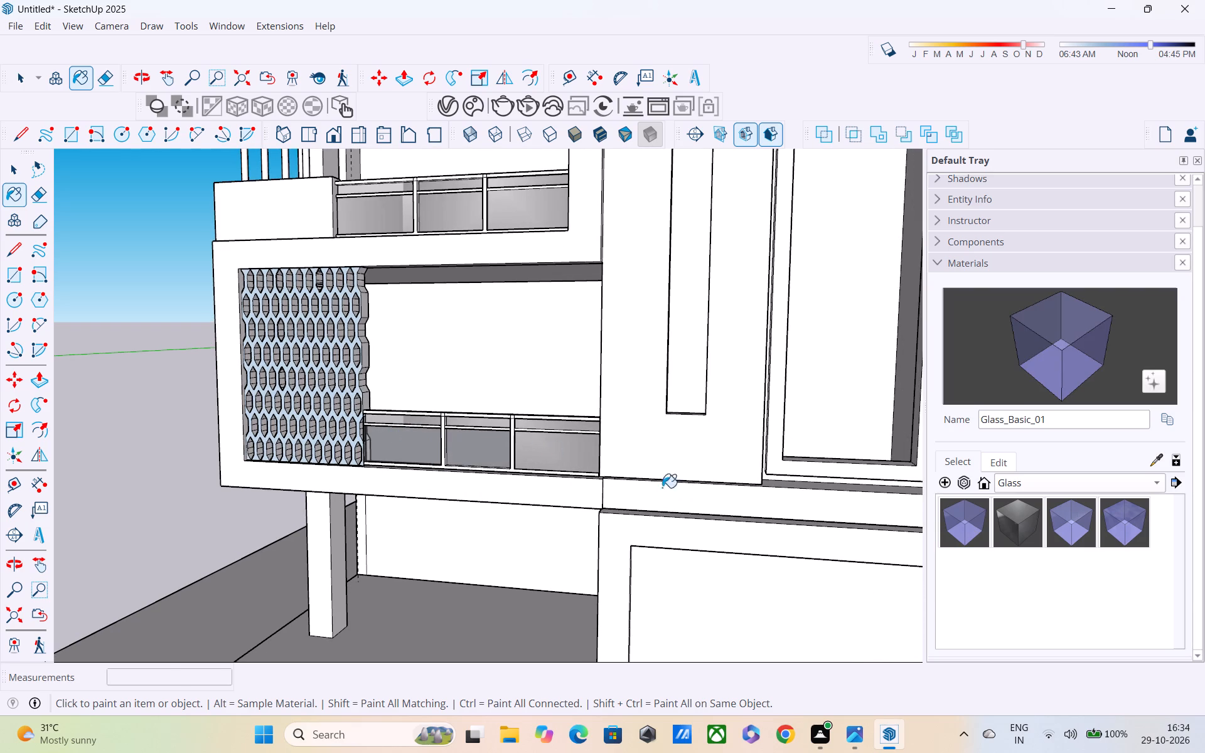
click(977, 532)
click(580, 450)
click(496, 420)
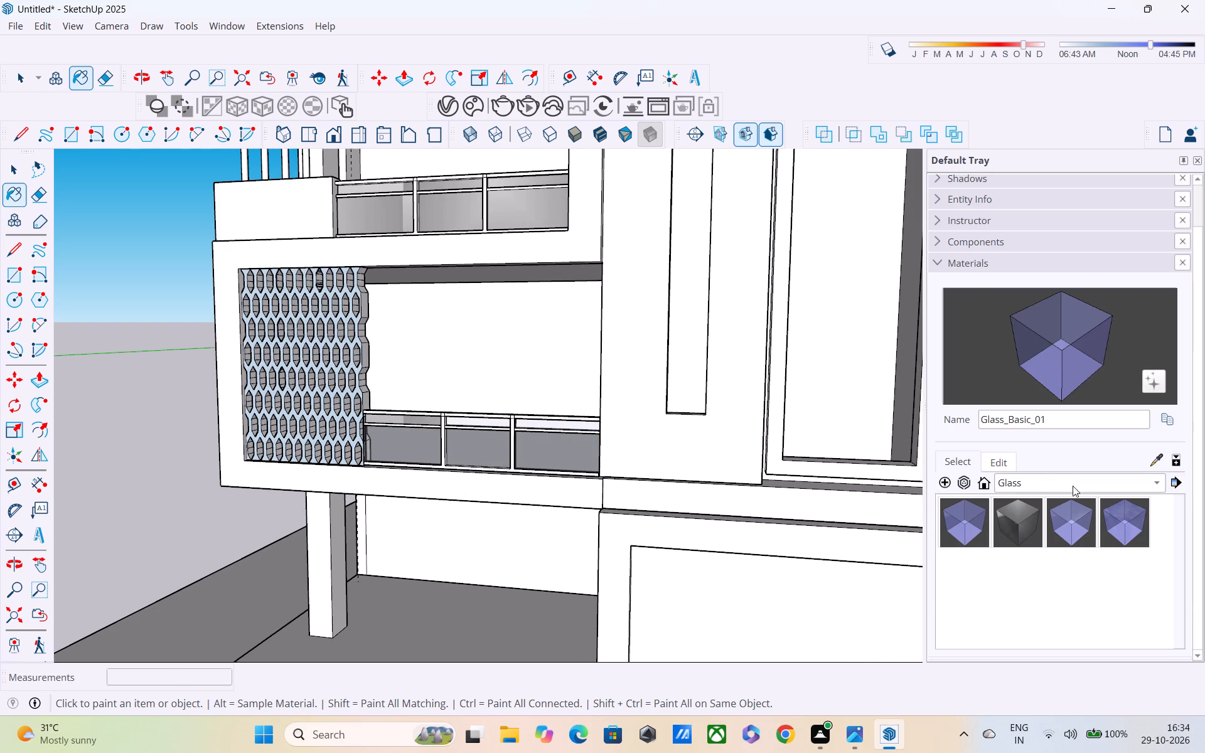
Paint all the glass panels and upper strips of the first-floor balcony railing with Glass_Sky Reflection_01.
click(1130, 517)
click(567, 459)
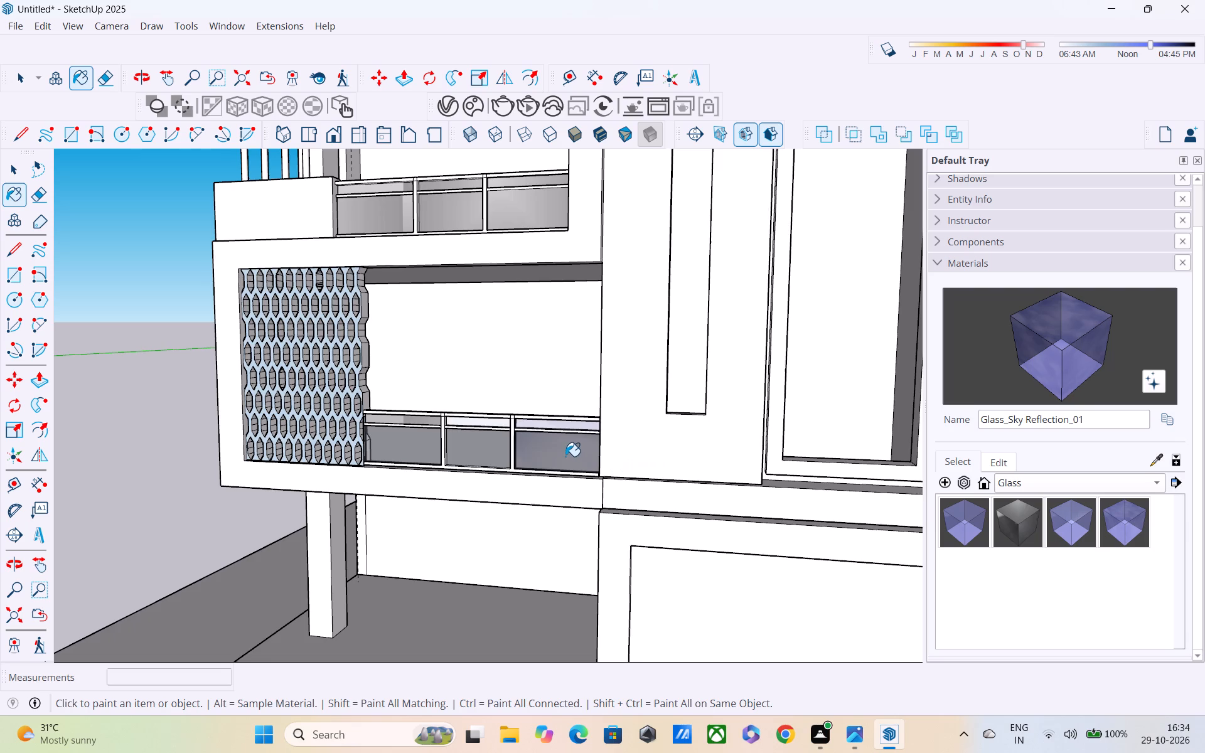
middle_drag(562, 453, 560, 356)
scroll(497, 434, up, 3)
middle_drag(497, 441, 488, 483)
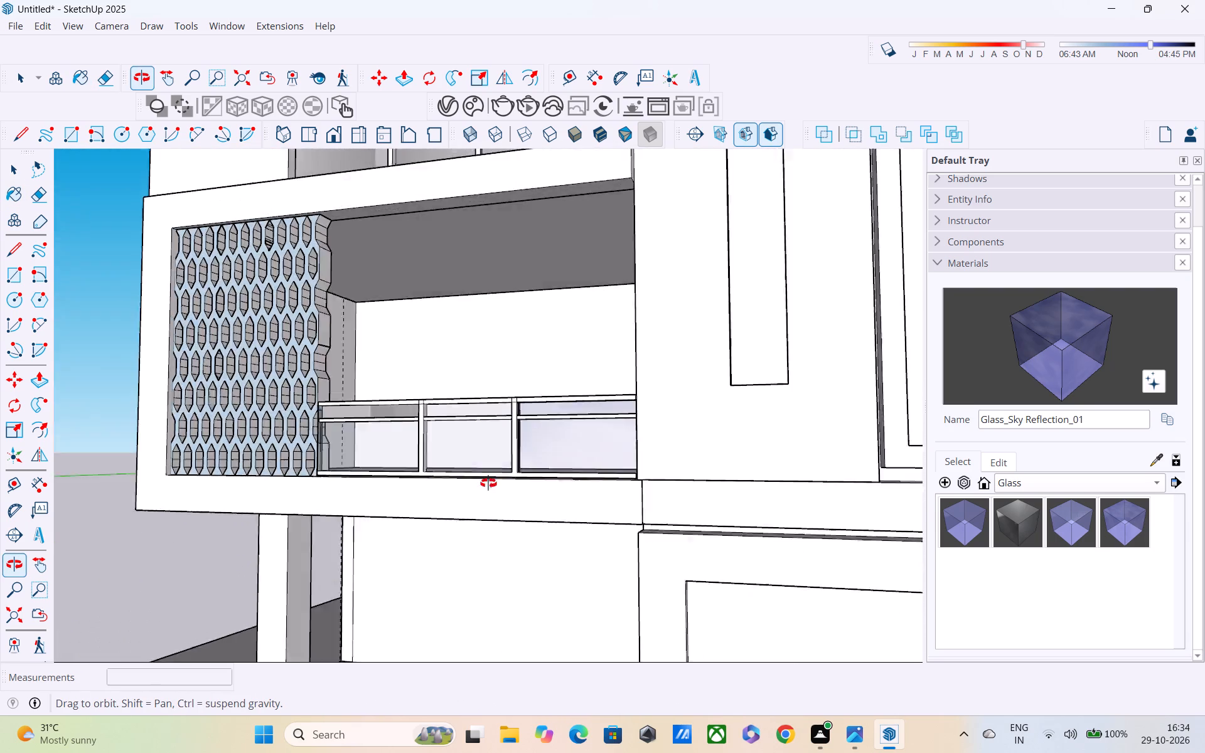
middle_drag(488, 483, 551, 441)
scroll(464, 410, up, 2)
click(385, 403)
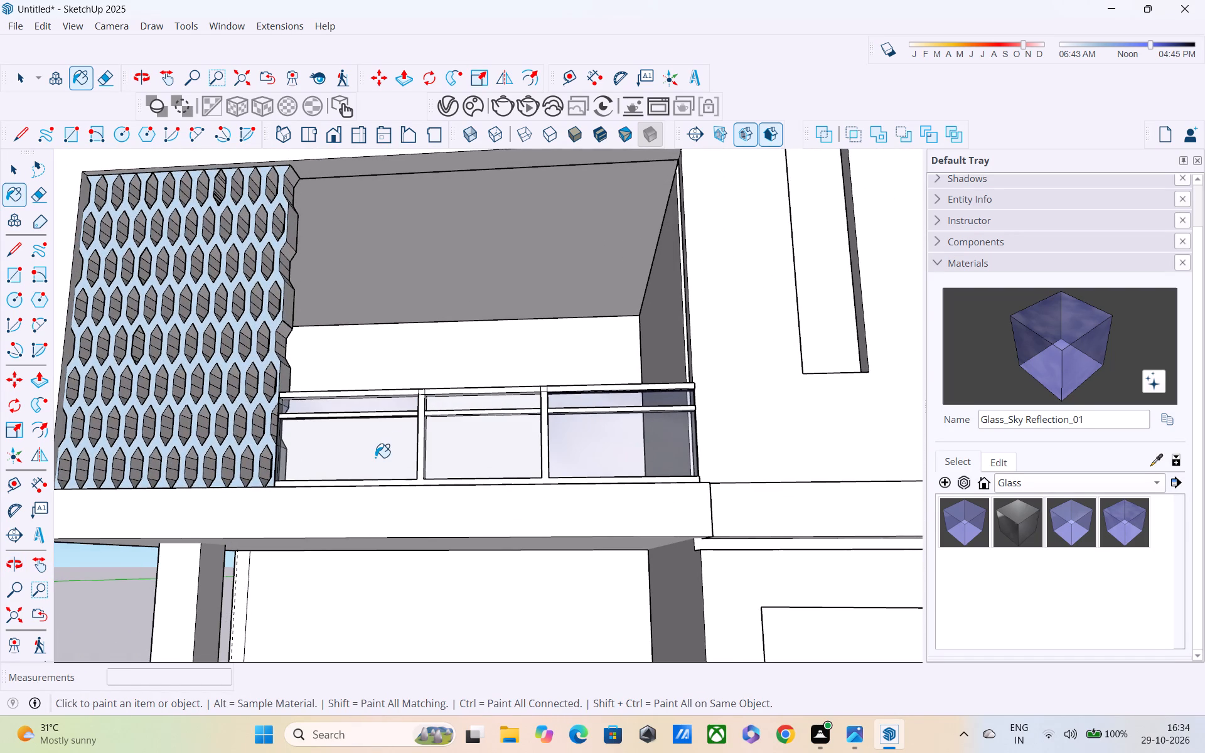
click(375, 457)
click(481, 439)
click(489, 402)
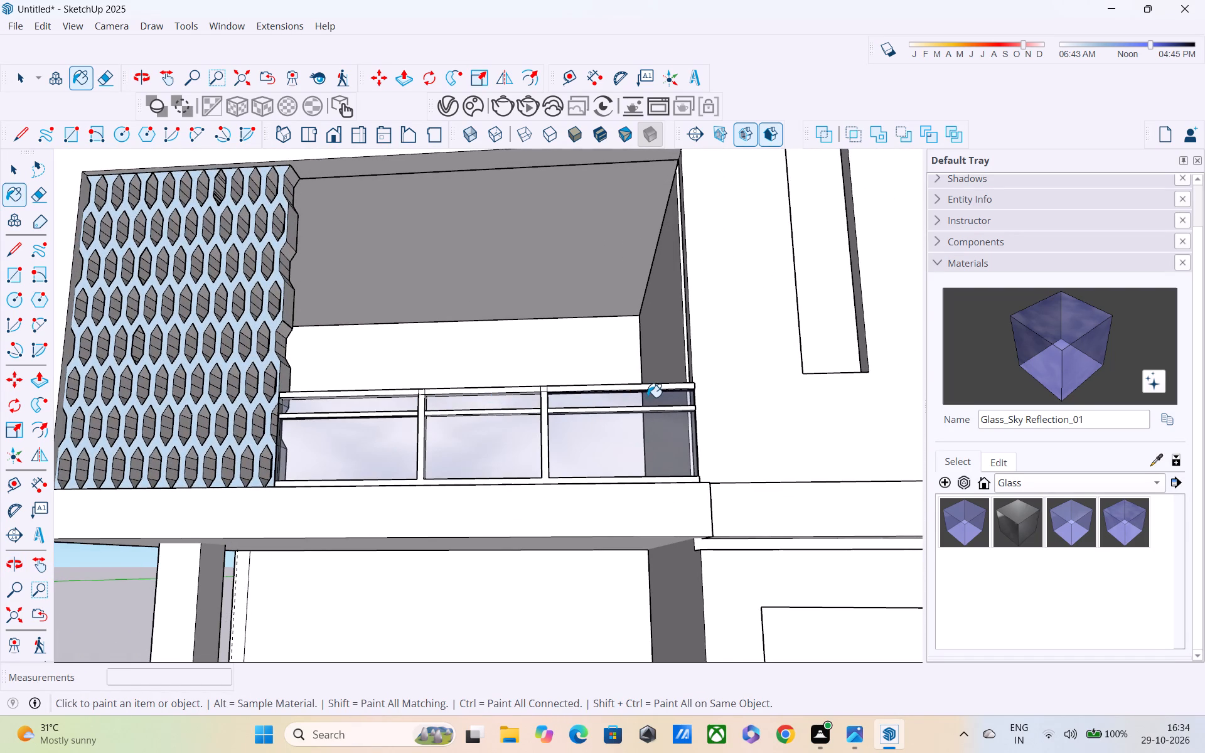
Paint all the glass panels and upper strips of the second-floor balcony railing with Glass_Sky Reflection_01 and leave the Paint tool.
middle_drag(648, 409, 612, 593)
scroll(592, 545, down, 10)
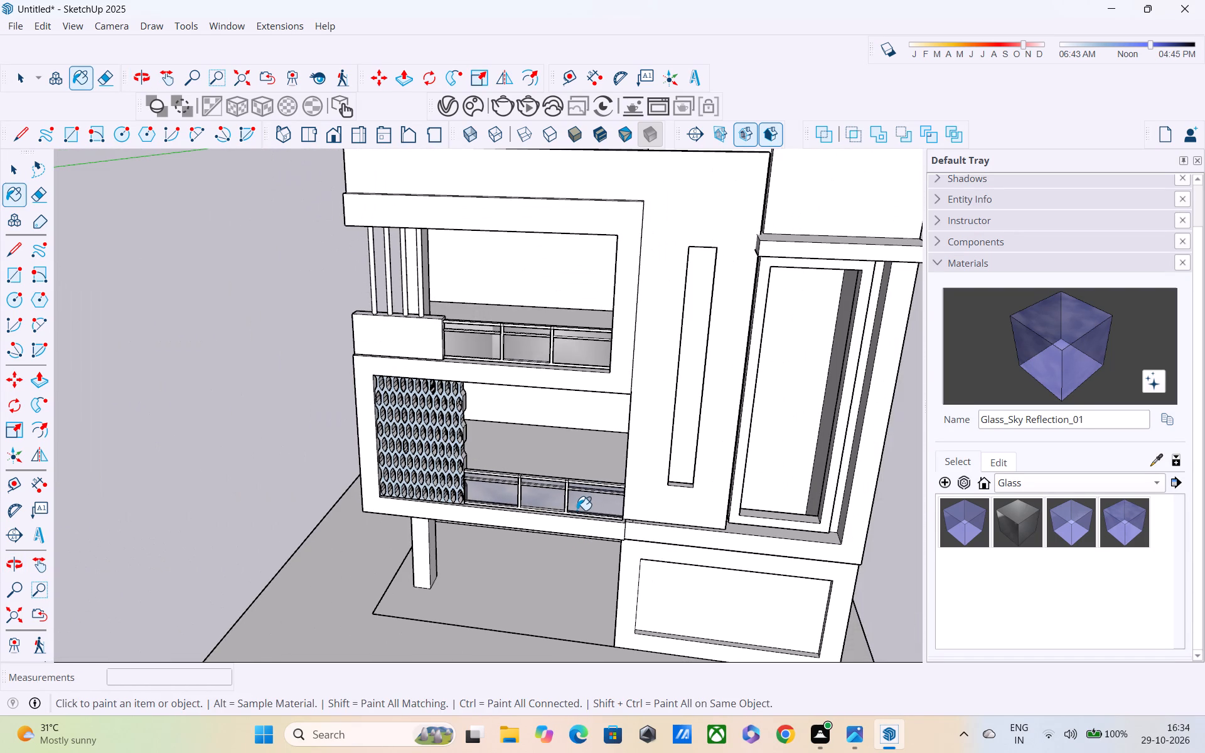
shift+middle_drag(577, 506, 597, 580)
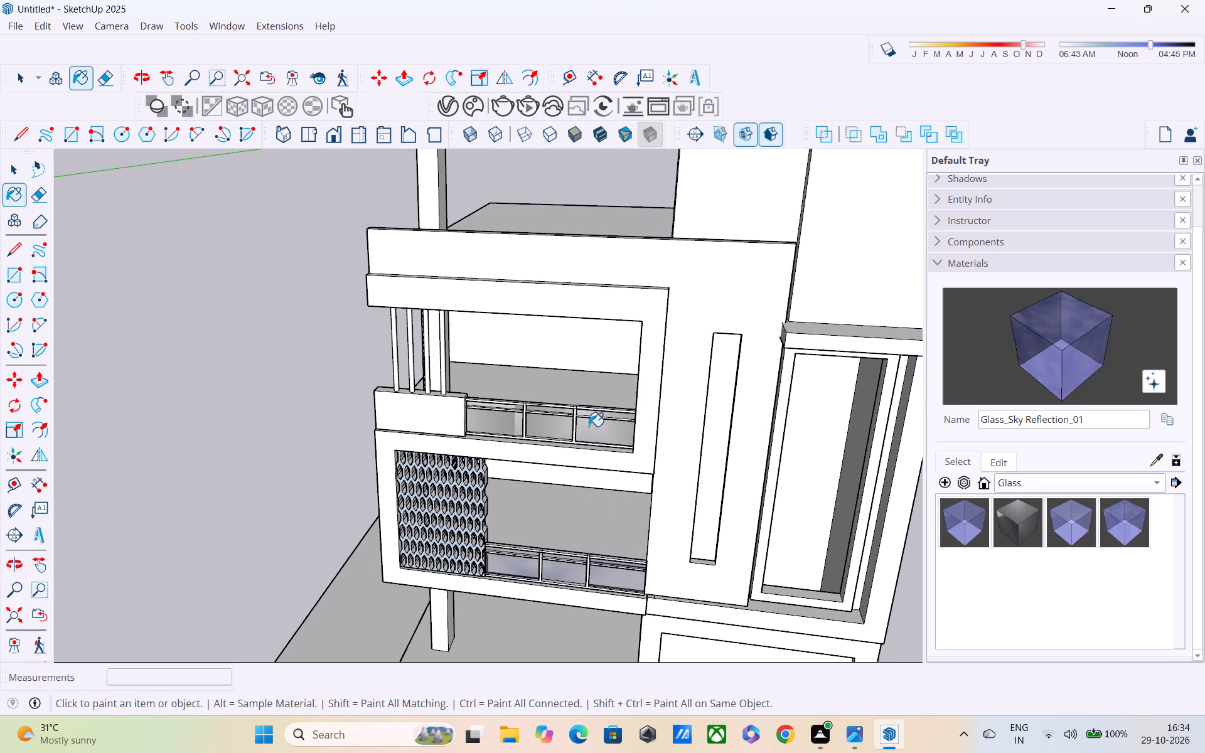
click(589, 426)
click(564, 412)
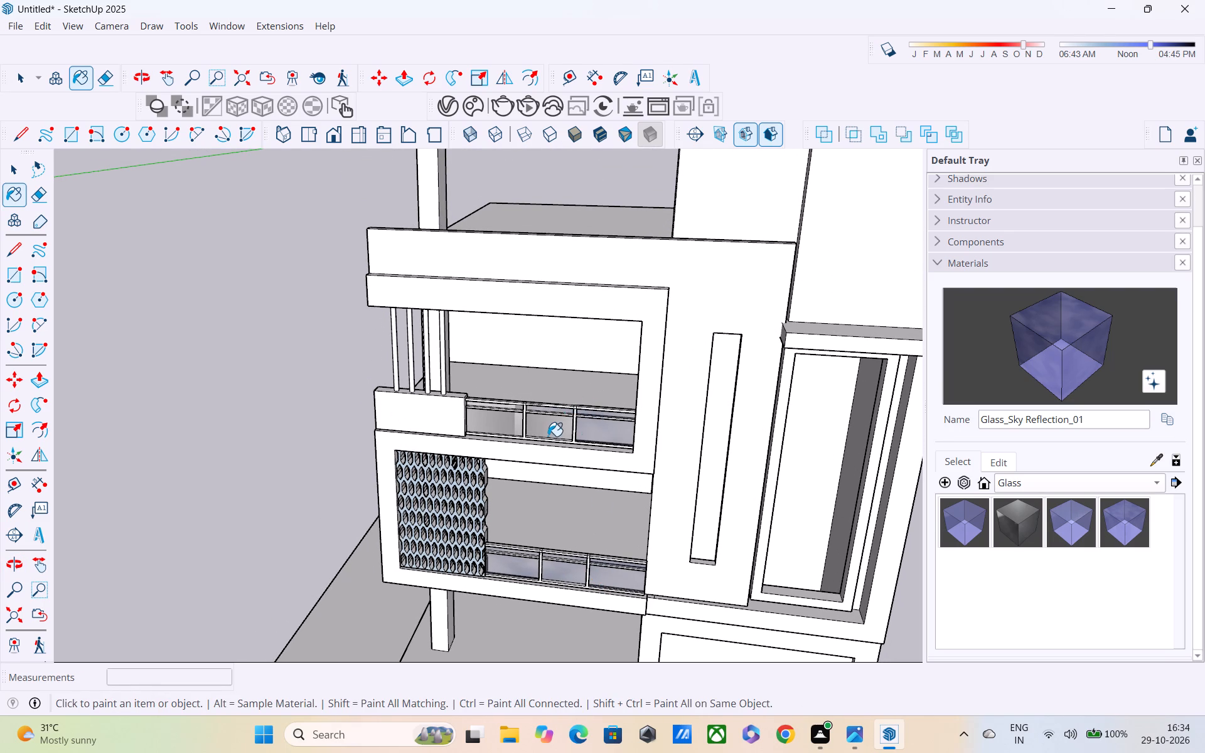
click(548, 436)
click(506, 425)
click(500, 406)
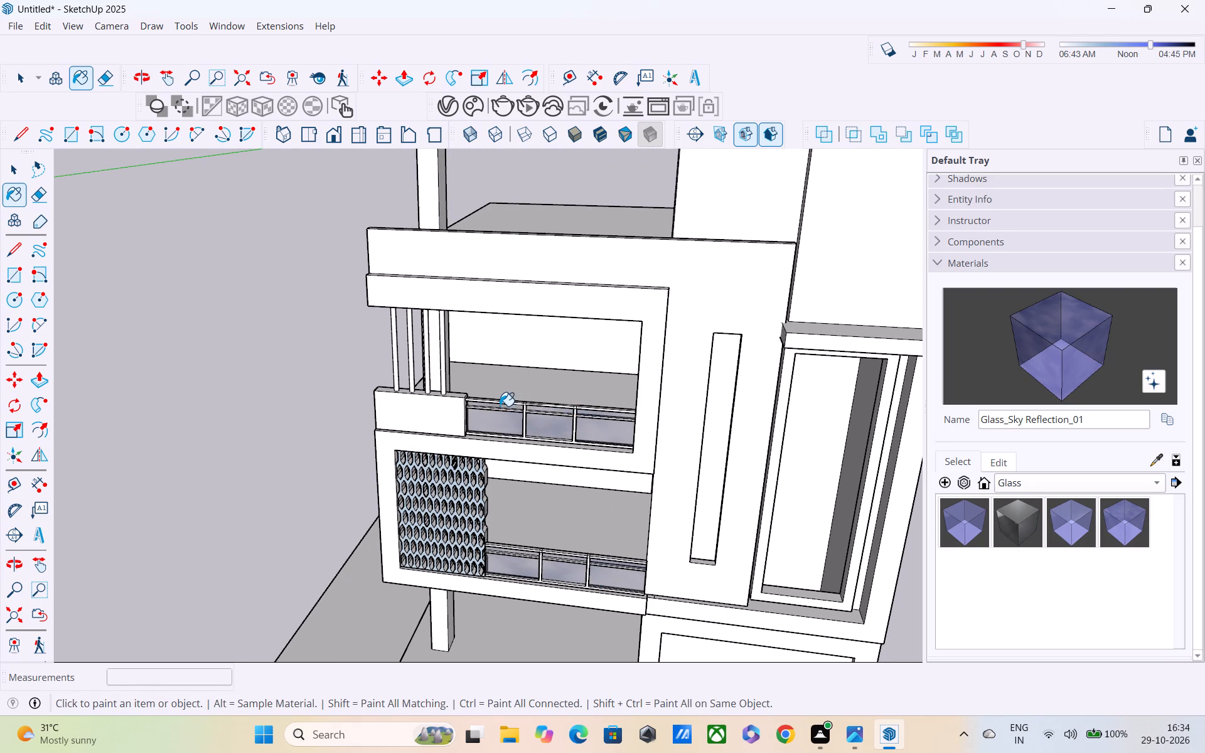
middle_drag(500, 406, 616, 240)
key(space)
scroll(421, 396, down, 2)
middle_drag(427, 429, 347, 494)
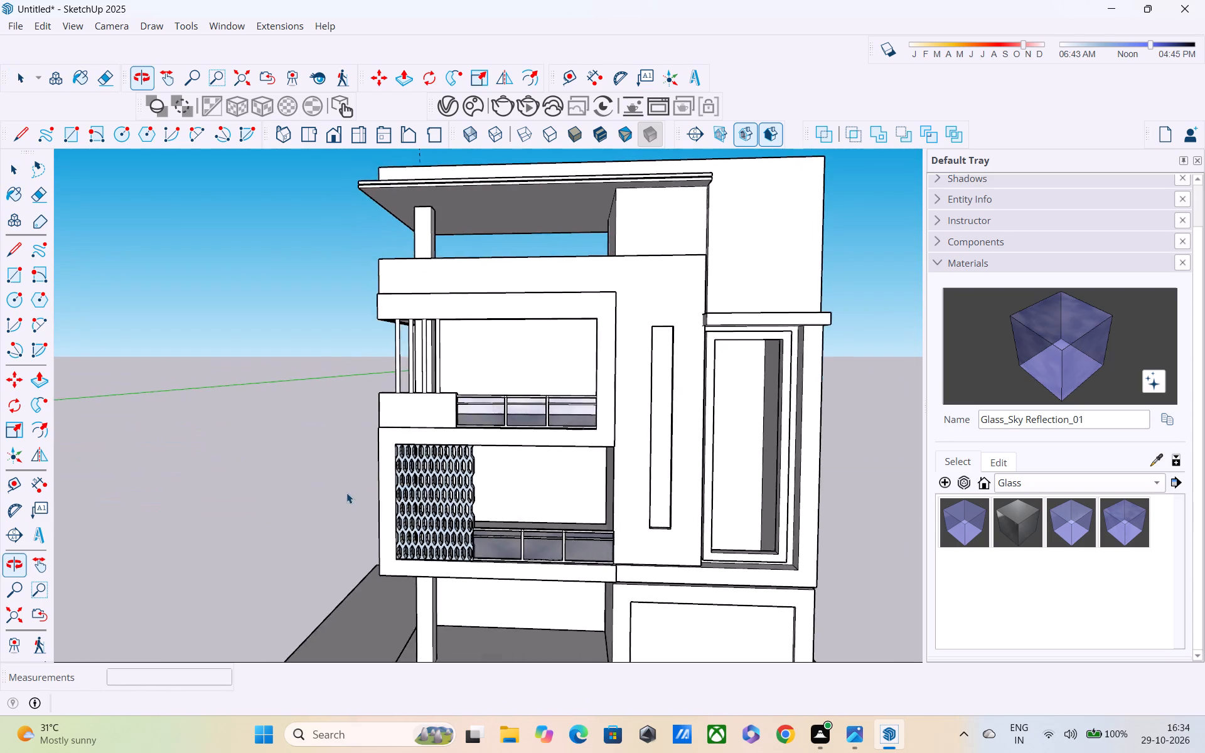
scroll(346, 488, down, 4)
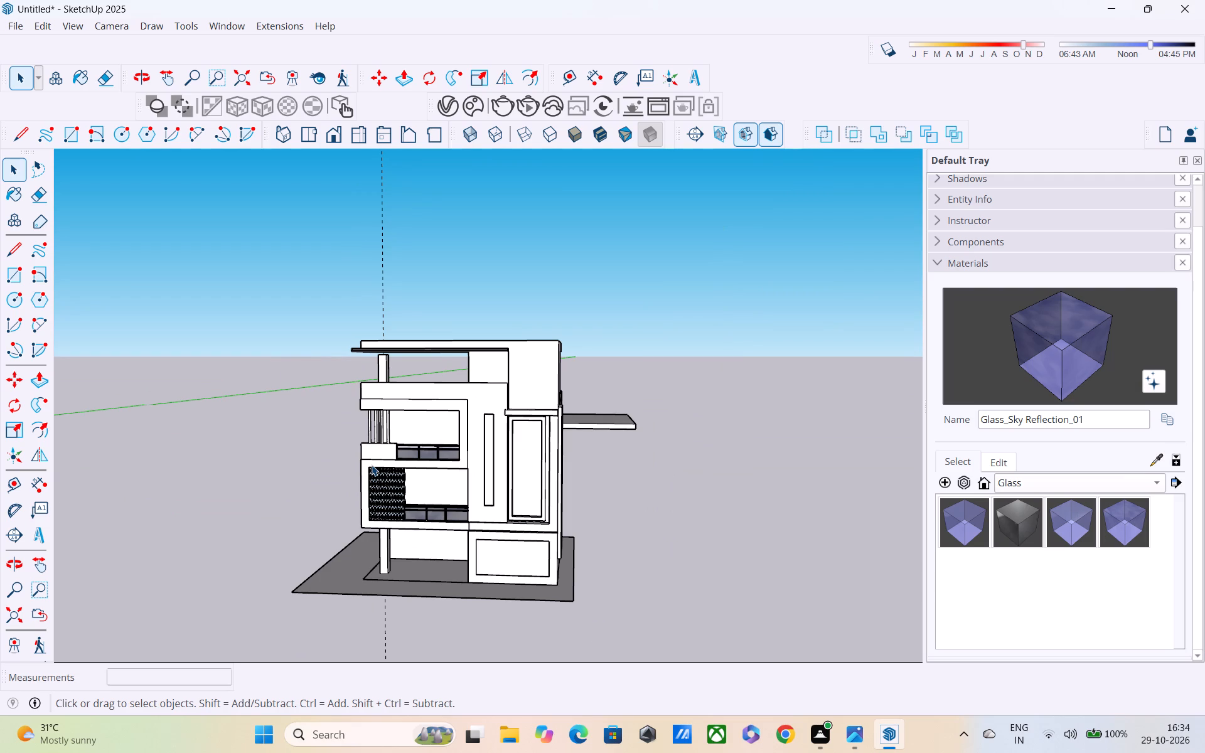